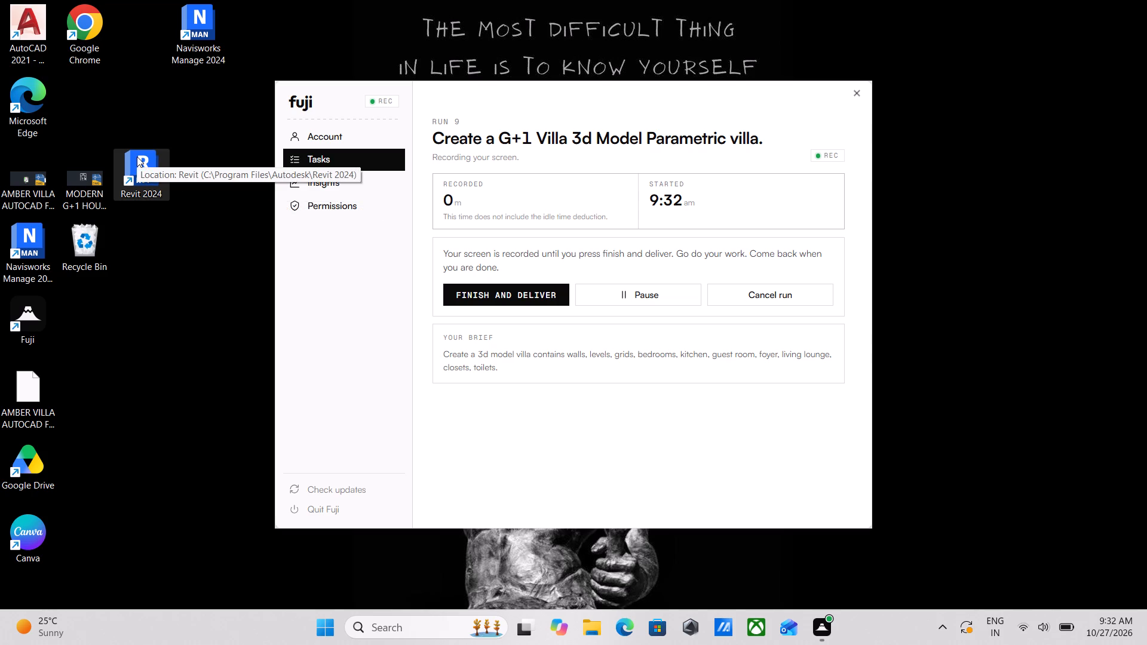
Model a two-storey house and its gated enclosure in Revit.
Launch Revit 2024 from the desktop.
left_click(153, 188)
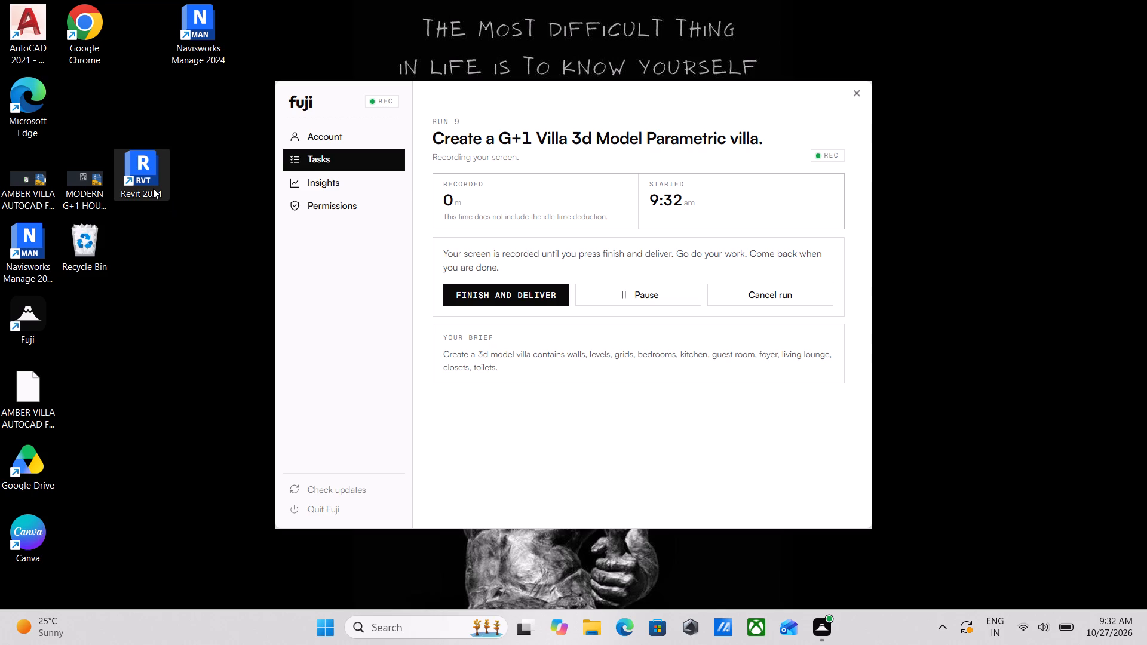
left_click(153, 188)
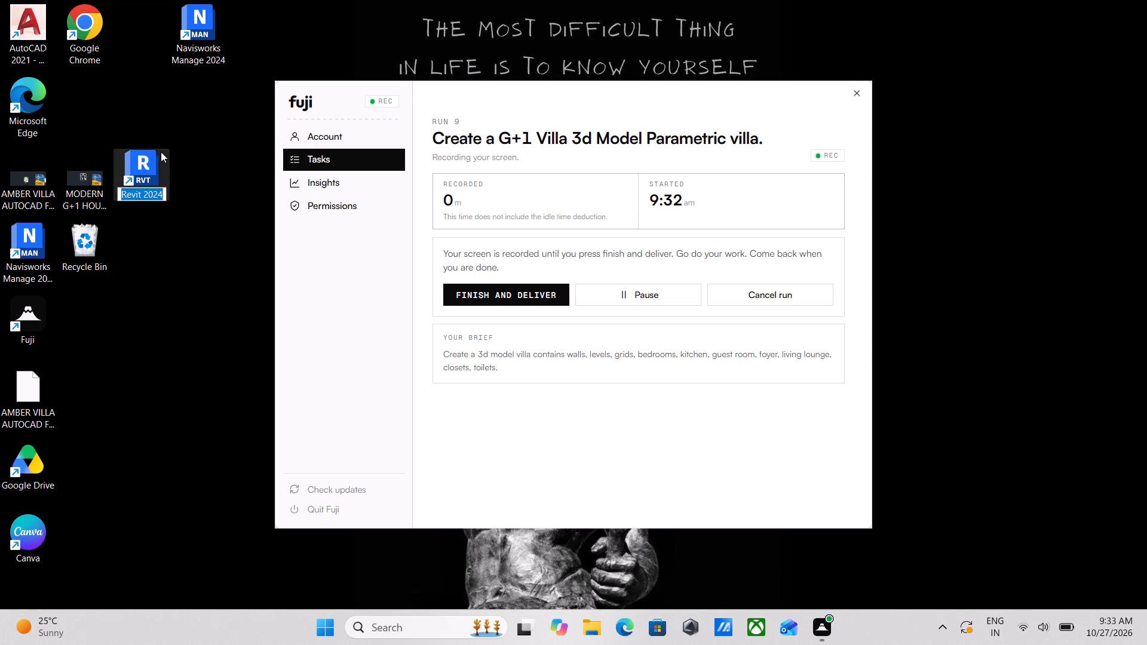
double_click(136, 165)
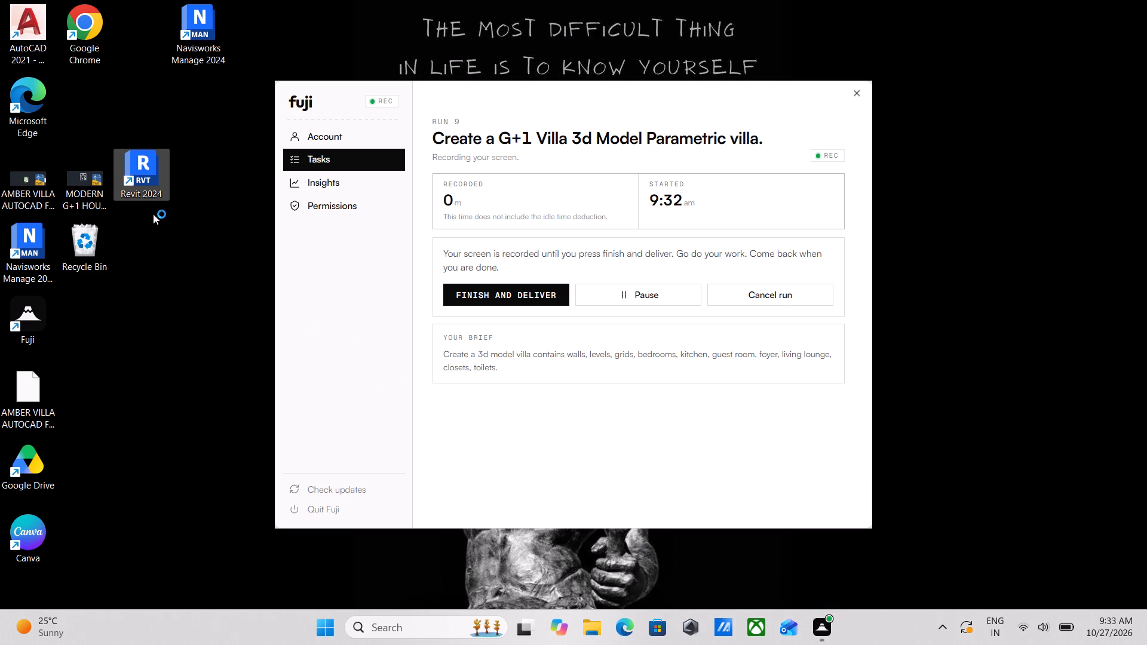
double_click(137, 173)
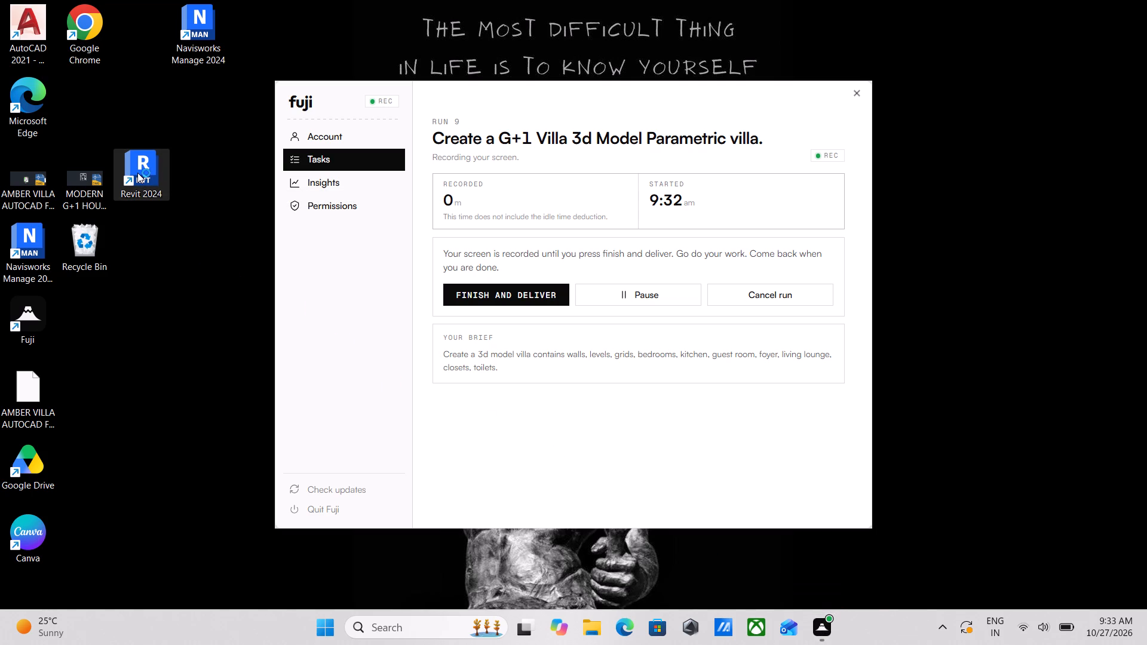
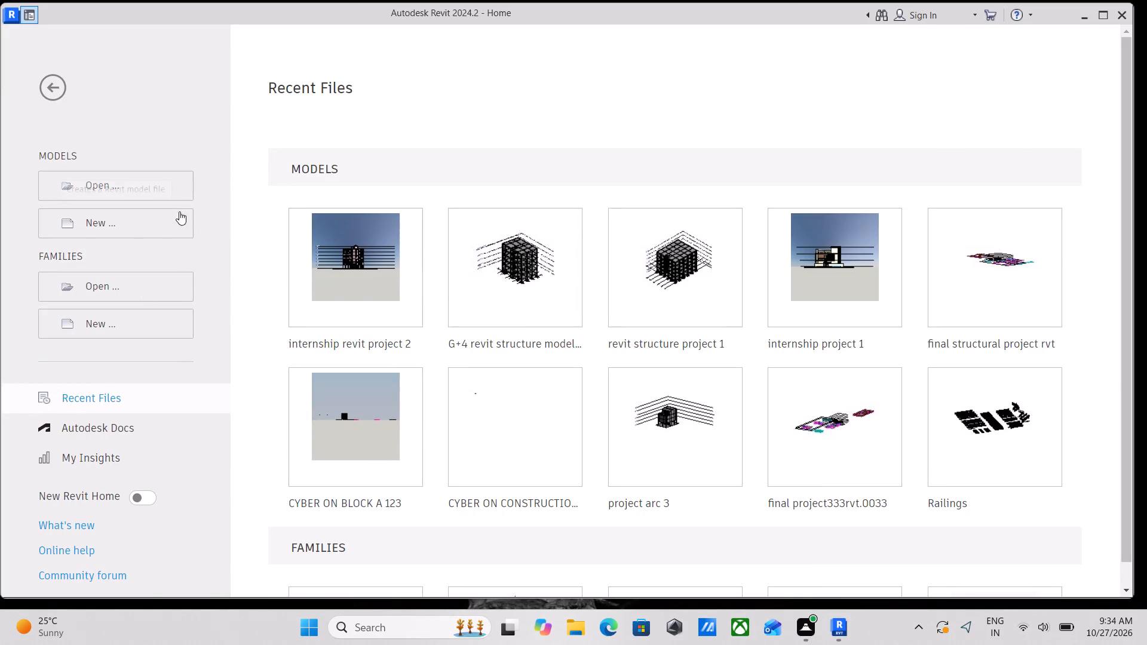
Create a new project from the default template.
left_click(84, 222)
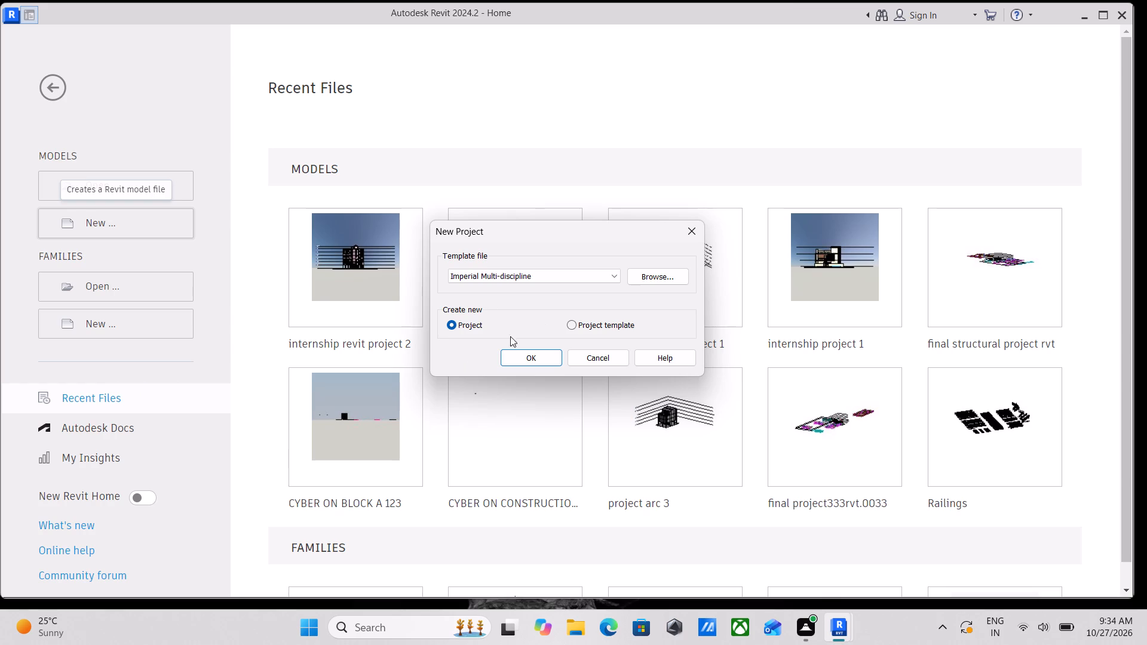
left_click(703, 231)
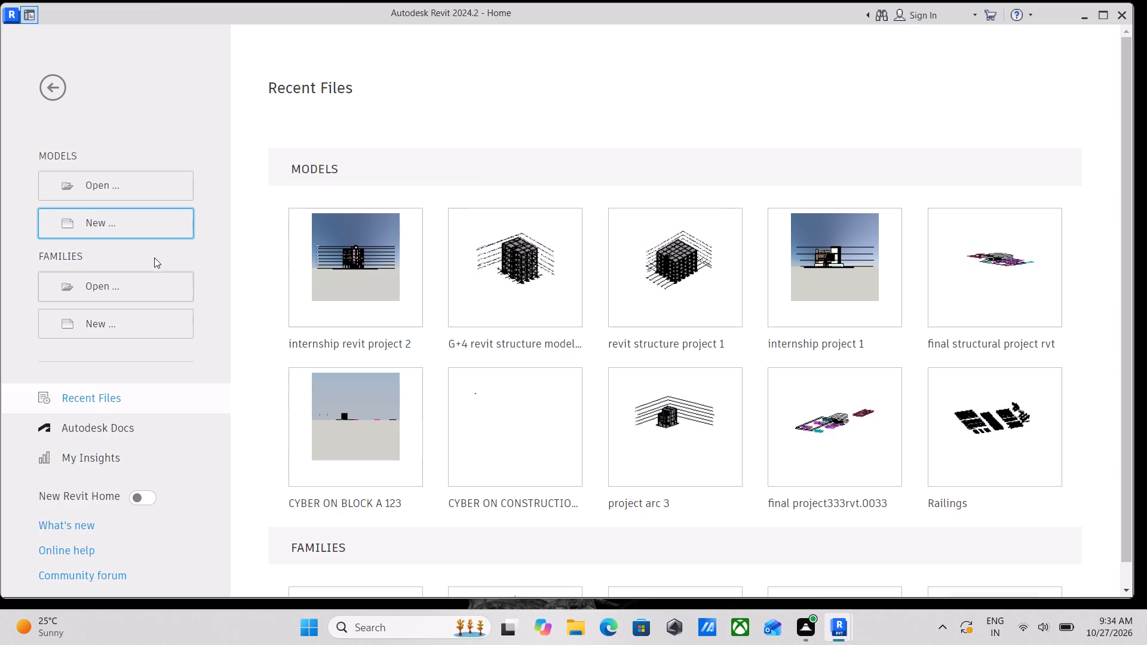
left_click(182, 224)
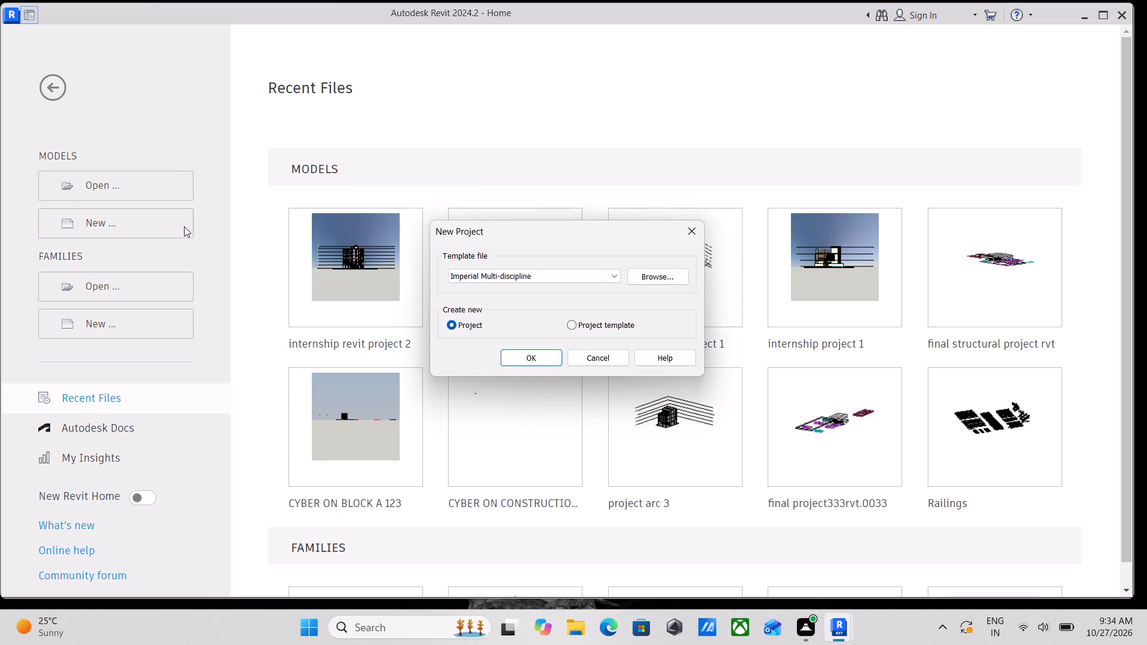
left_click(545, 279)
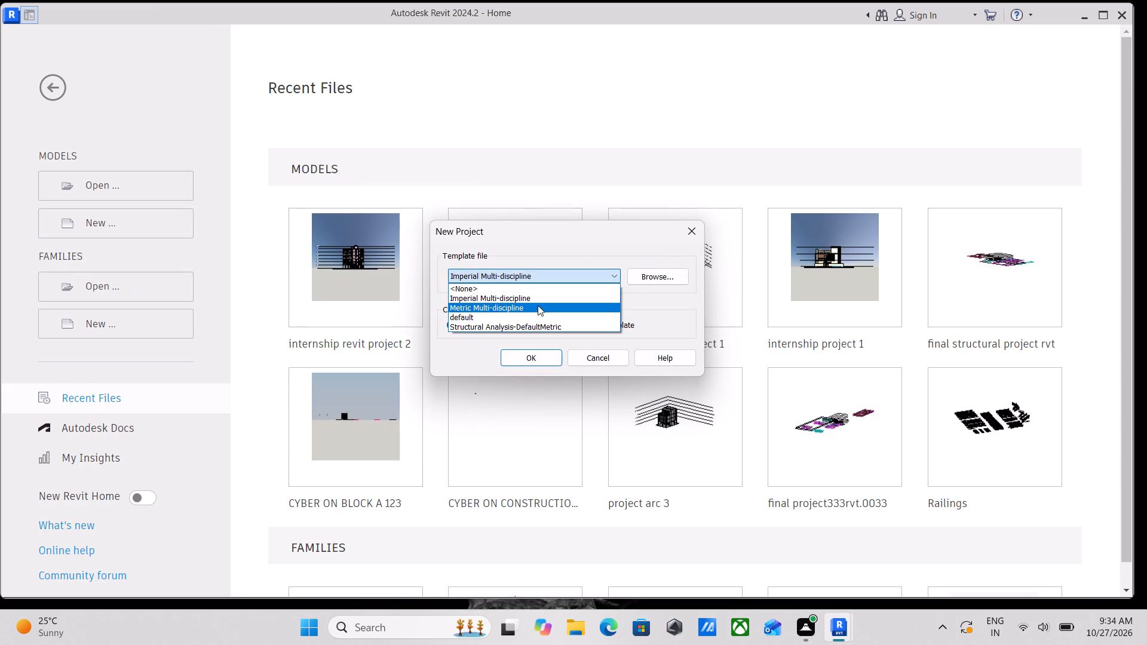
left_click(530, 321)
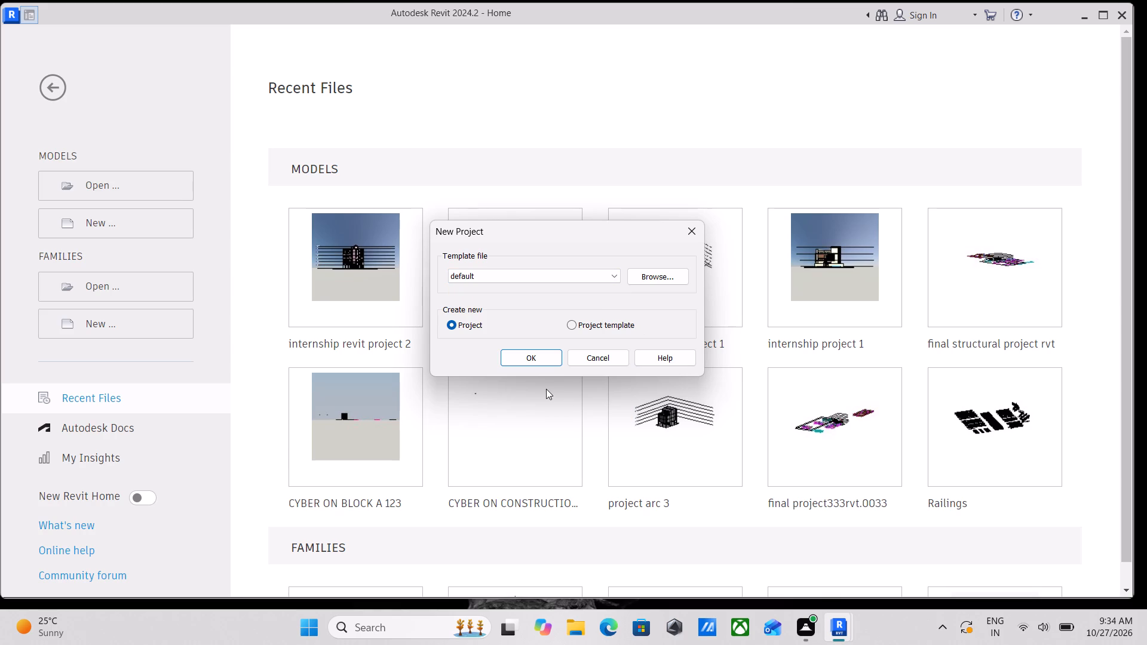
left_click(609, 279)
left_click(609, 279)
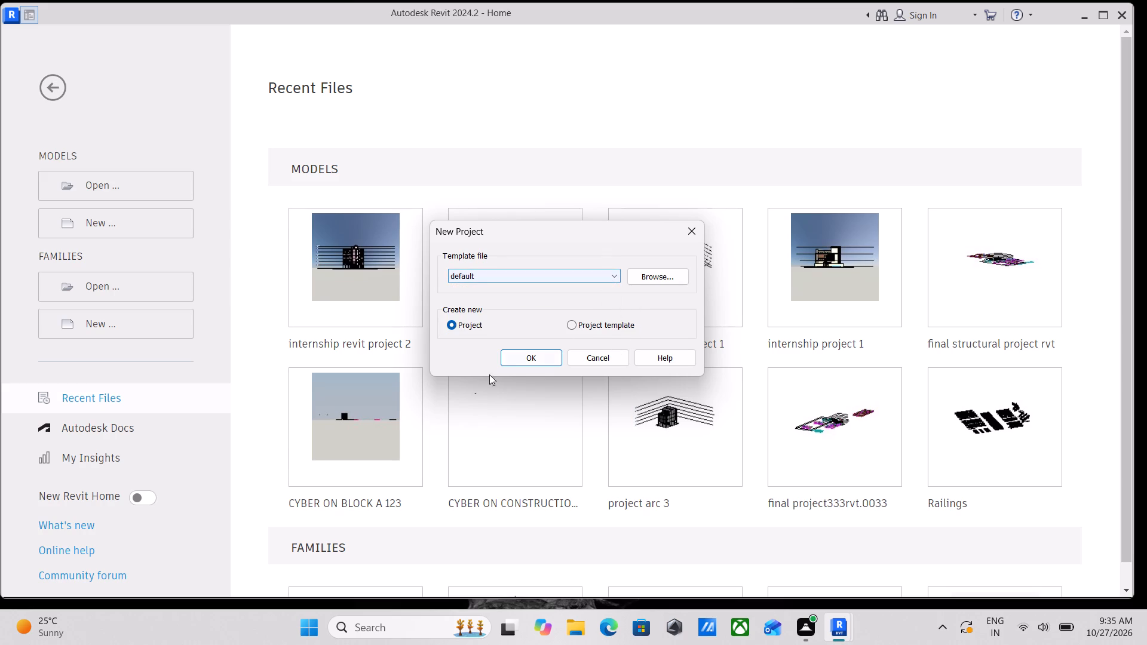
left_click(527, 354)
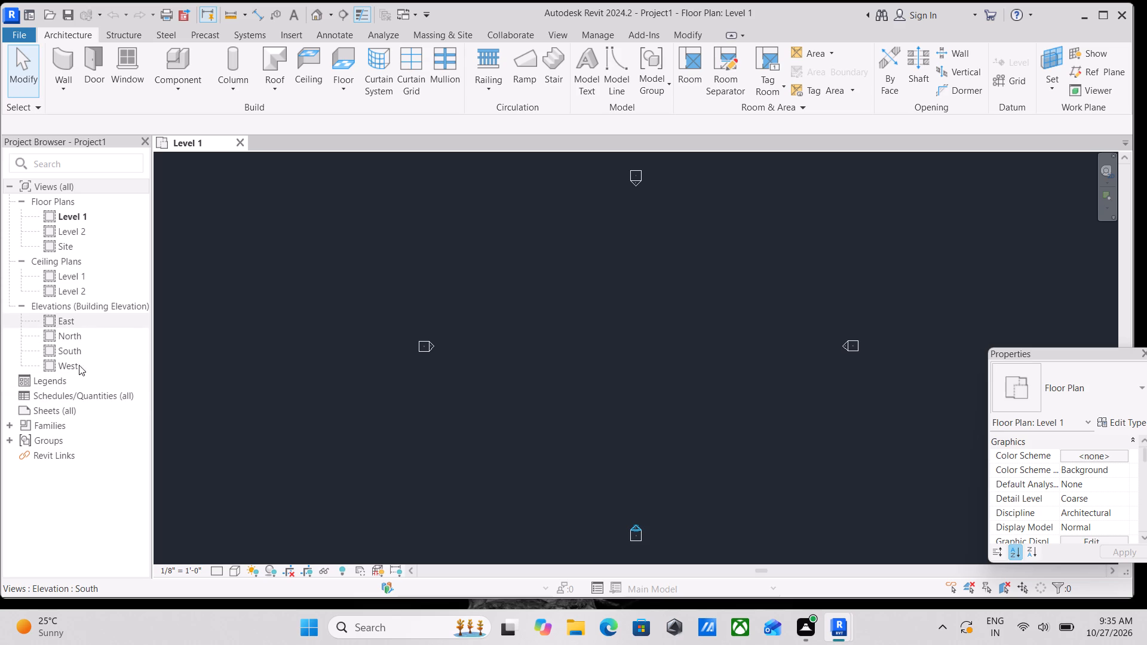
Open the North elevation and examine the existing level lines.
left_click(75, 321)
double_click(84, 336)
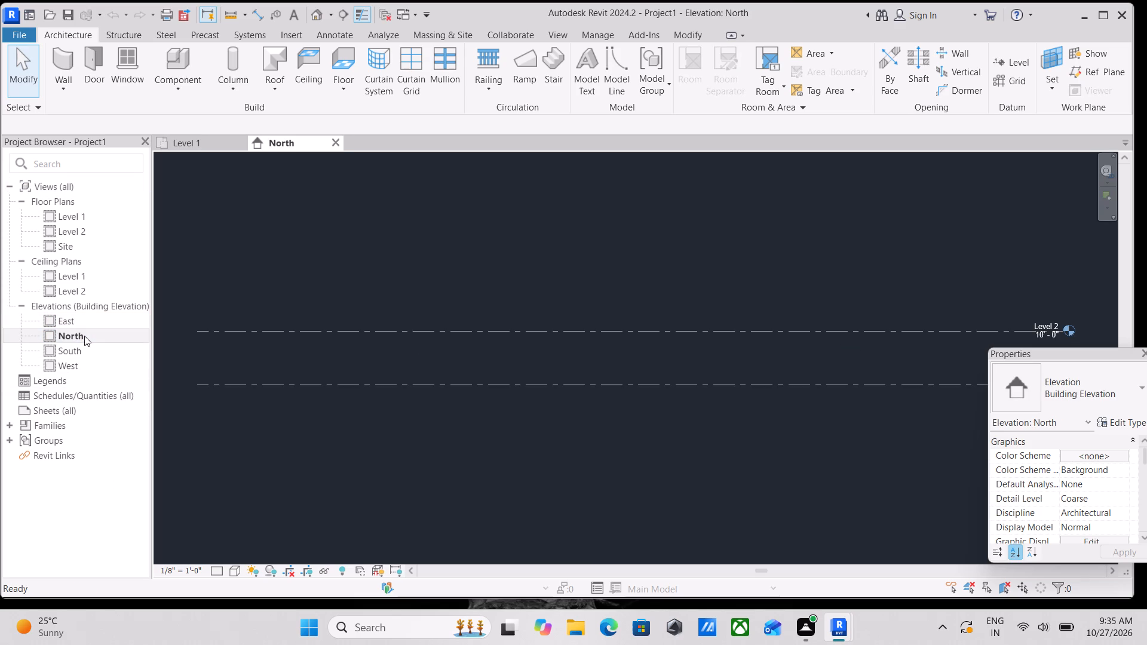
scroll(327, 363, "down", 2)
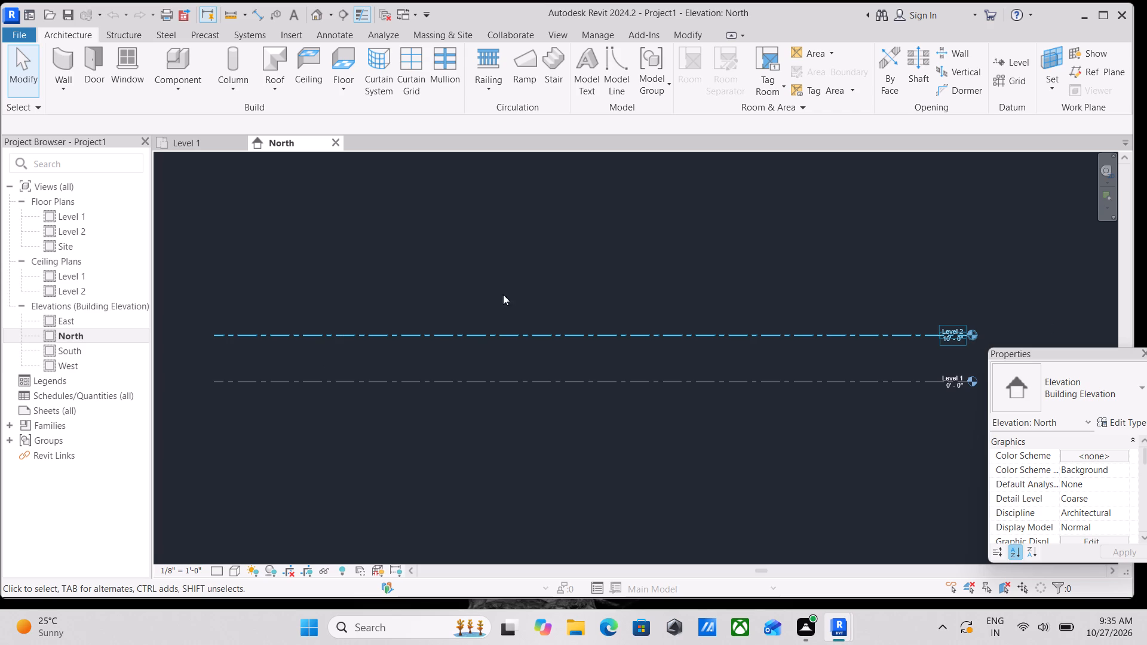
scroll(568, 318, "down", 2)
scroll(509, 403, "up", 4)
scroll(168, 386, "up", 3)
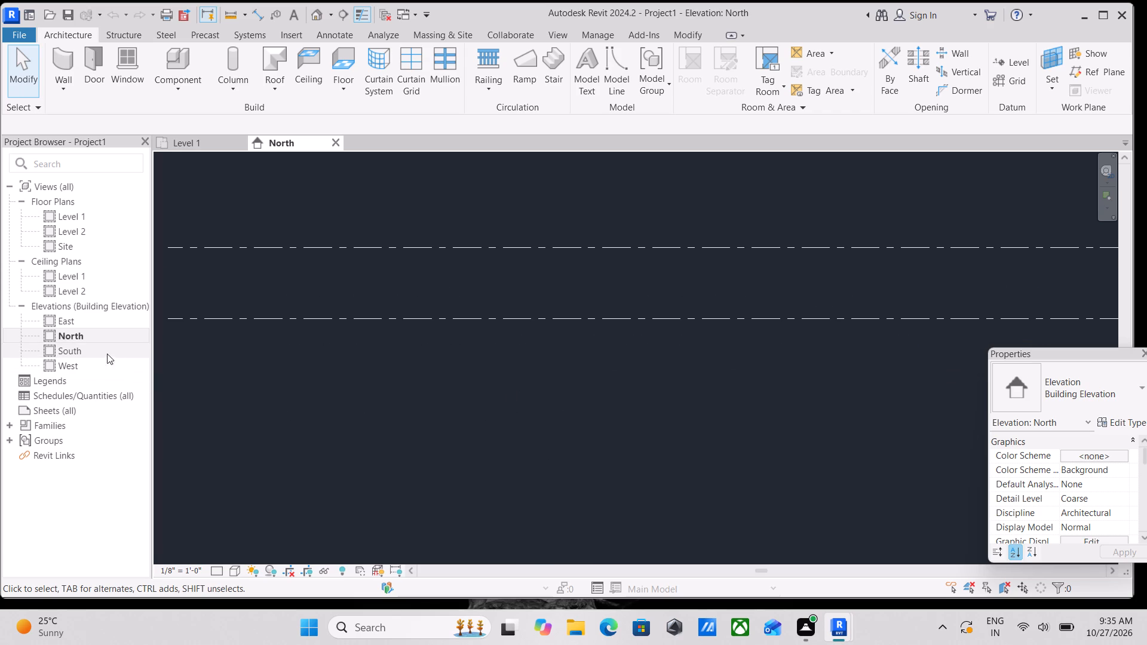
scroll(43, 315, "down", 1)
scroll(293, 303, "up", 2)
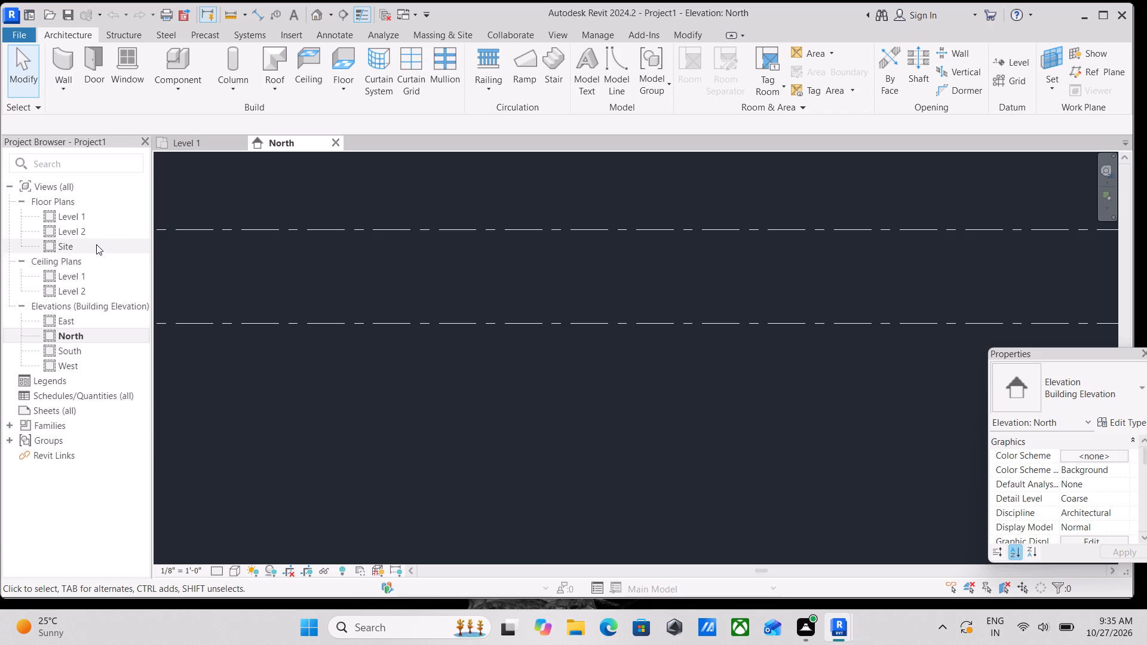
Return to the Level 1 floor plan and choose AMBER VILLA AUTOCAD FLOOR PLAN.dwg from the Desktop for CAD import.
double_click(76, 220)
scroll(597, 339, "down", 2)
middle_click_drag(597, 339, 494, 343)
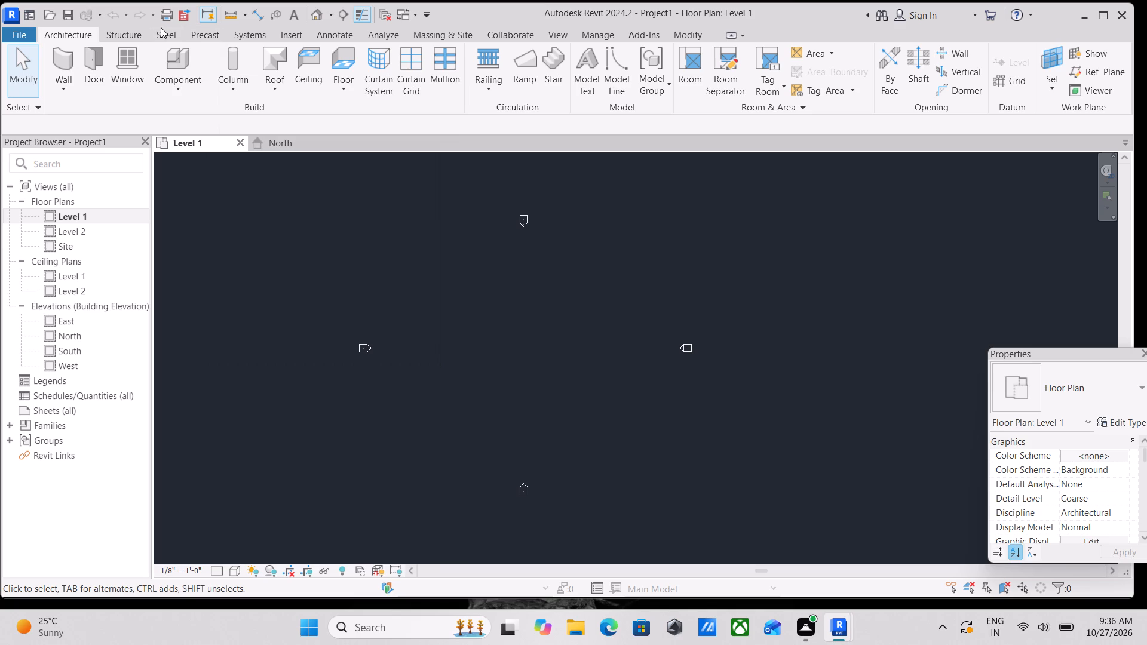
left_click(284, 36)
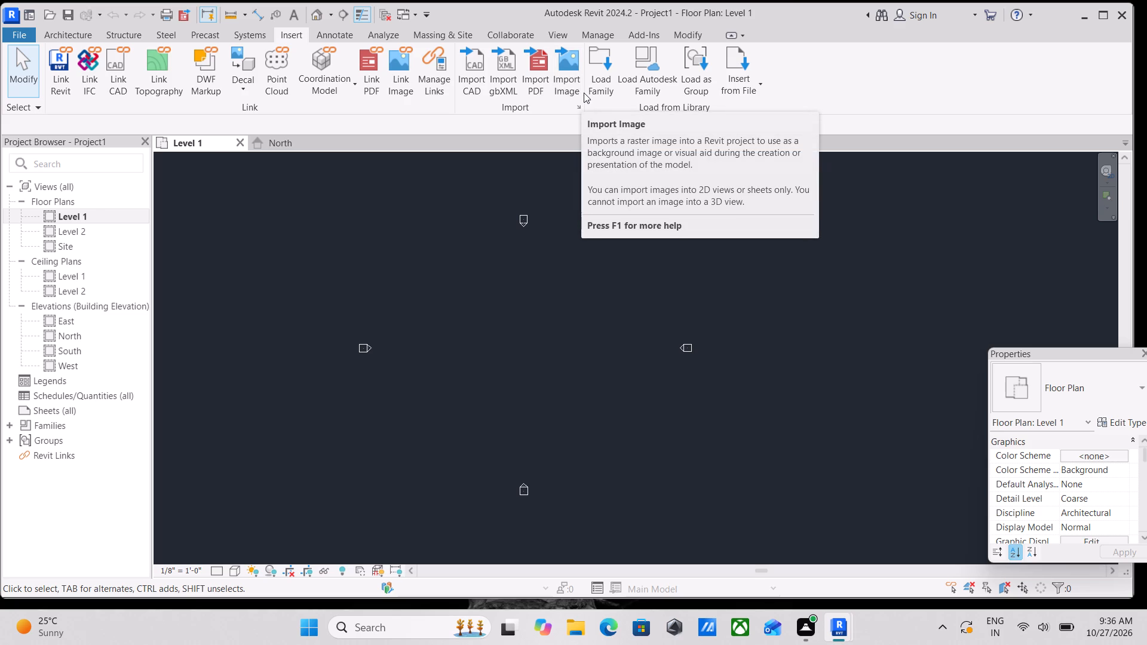
left_click(484, 76)
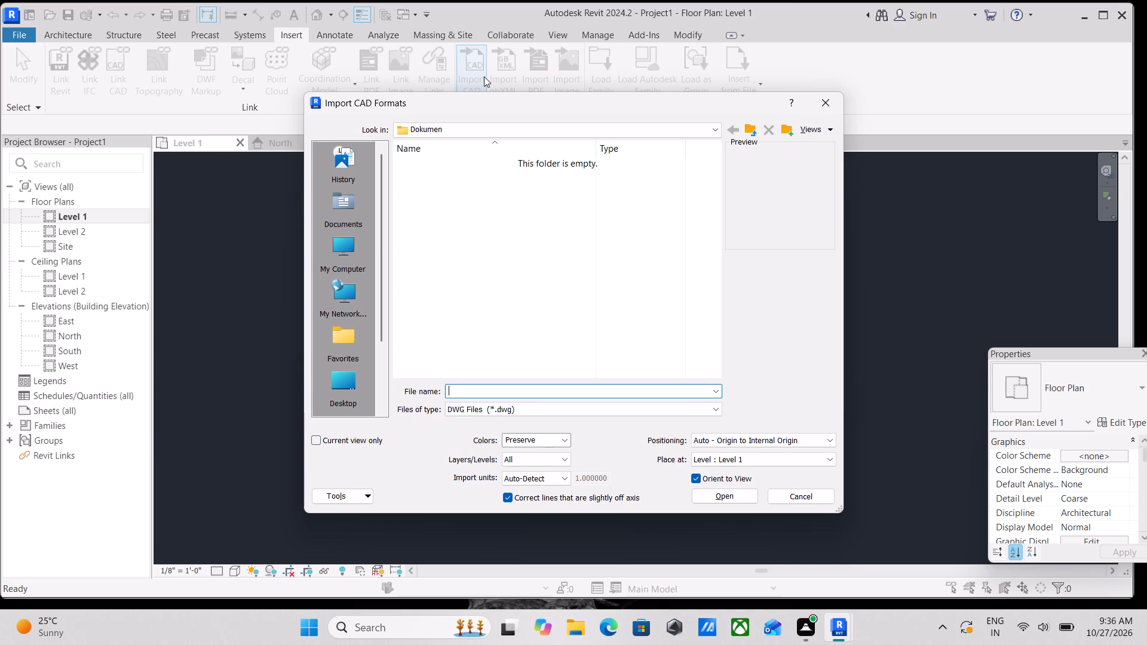
scroll(381, 368, "down", 3)
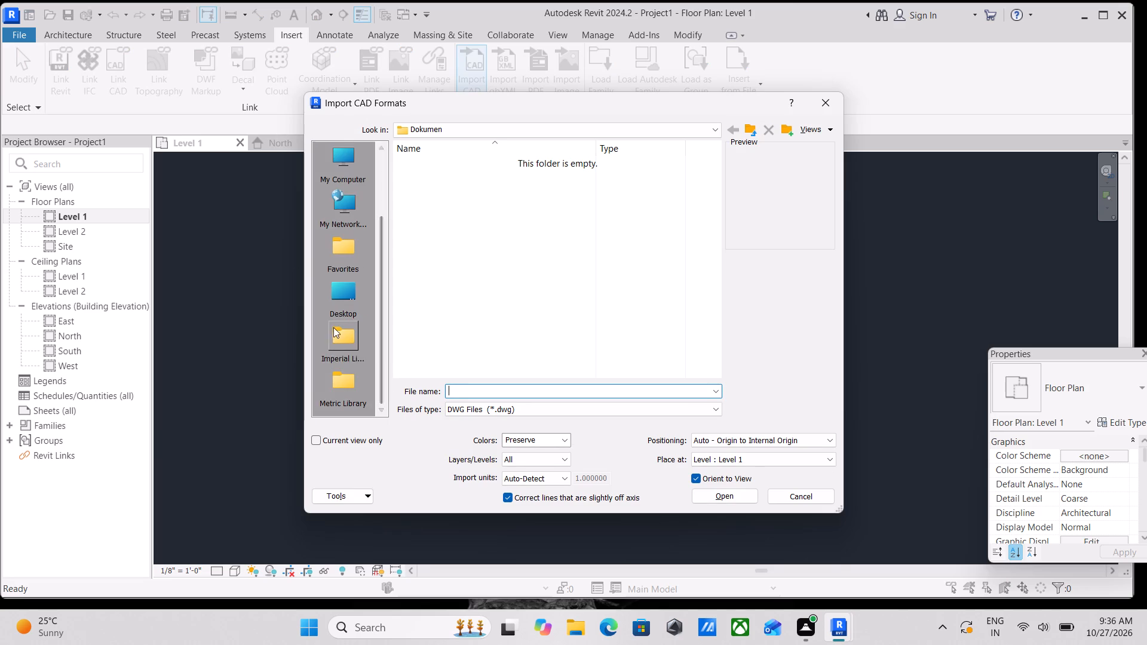
scroll(333, 327, "up", 1)
double_click(348, 373)
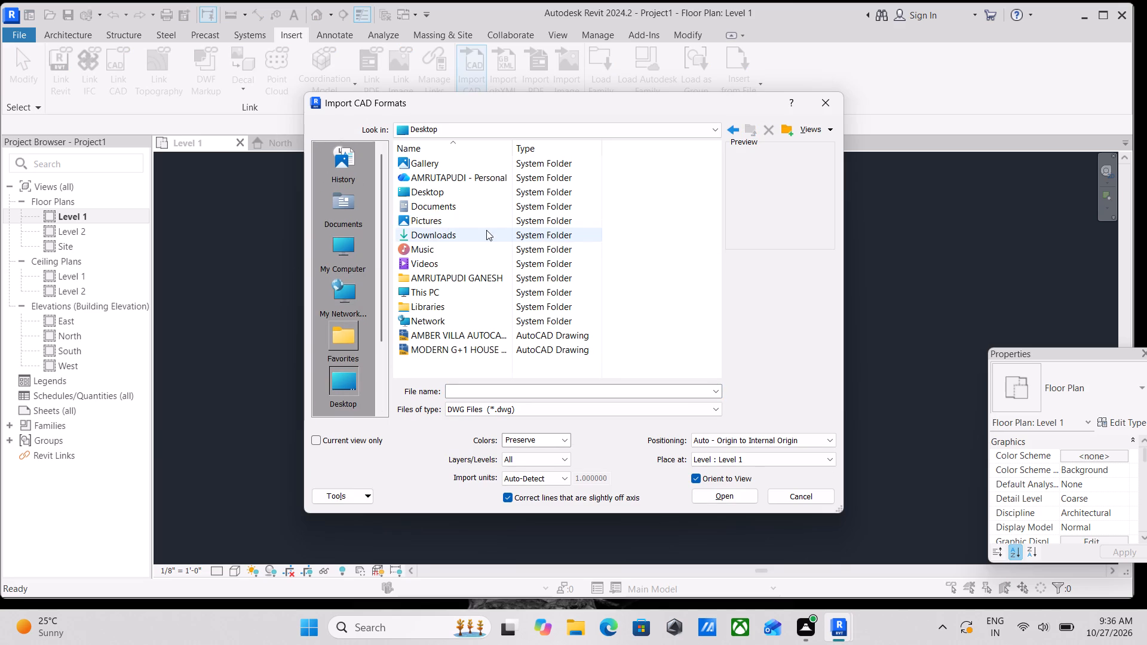
scroll(486, 230, "down", 1)
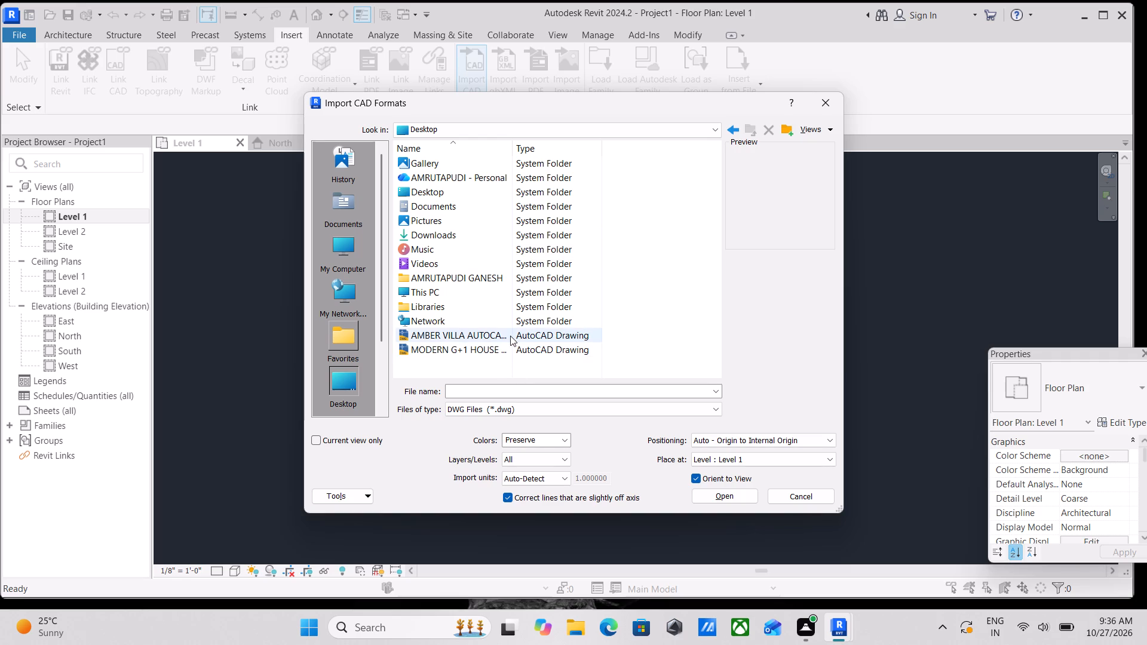
left_click(510, 334)
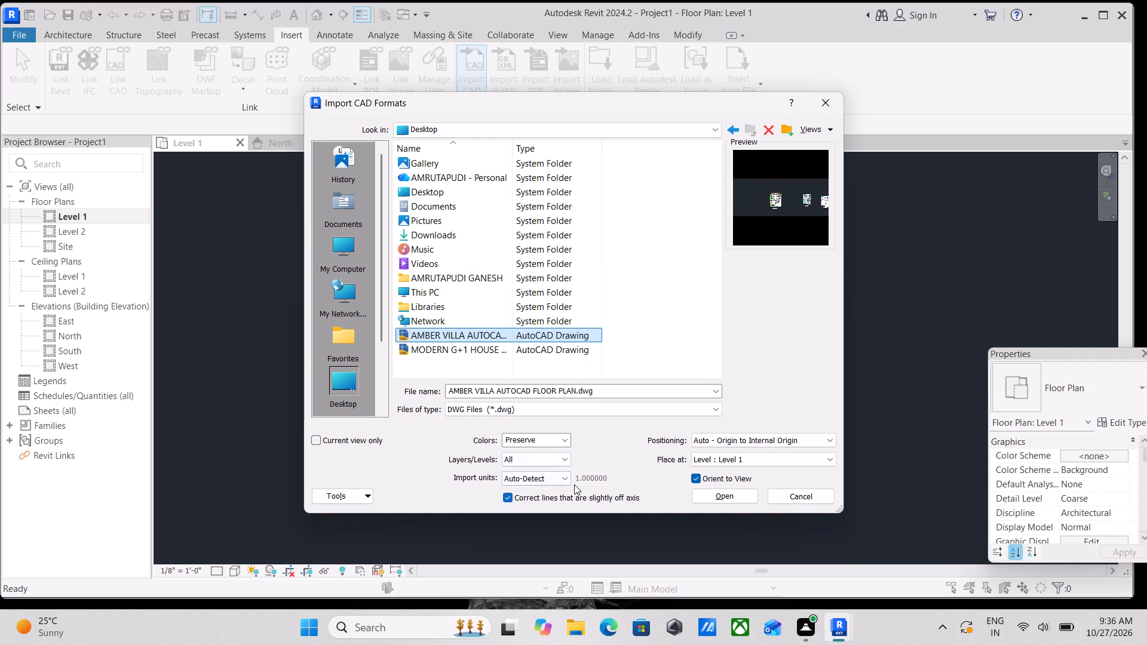
Set the import positioning to Auto - Center to Center, keep placement at Level 1, and import the drawing.
left_click(745, 437)
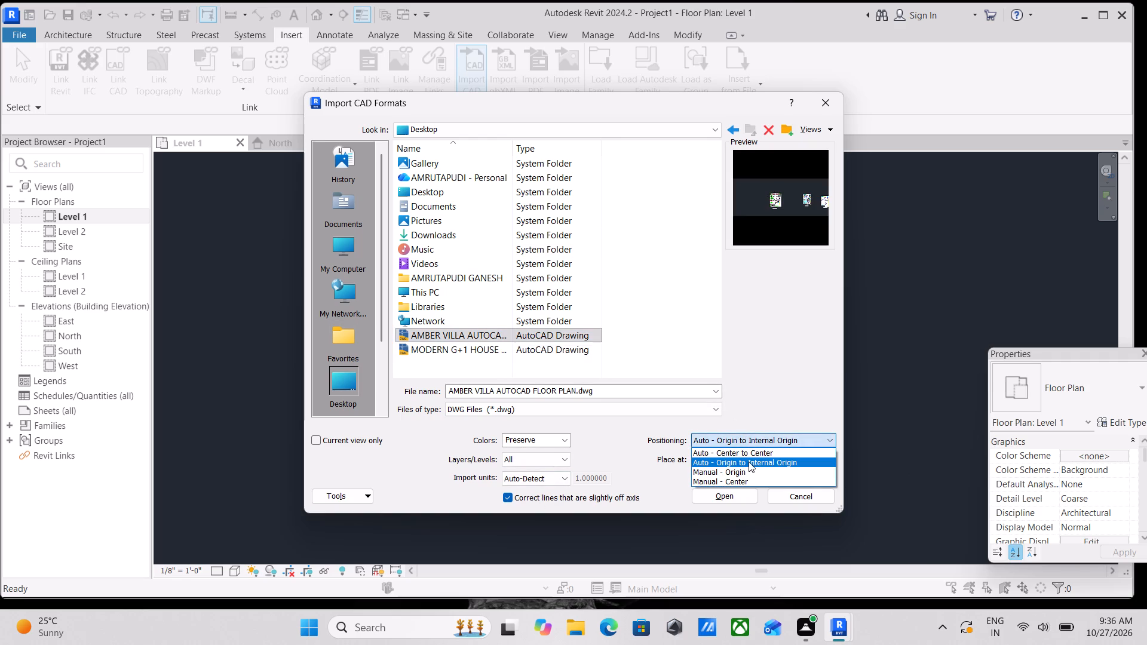
left_click(750, 451)
left_click(753, 457)
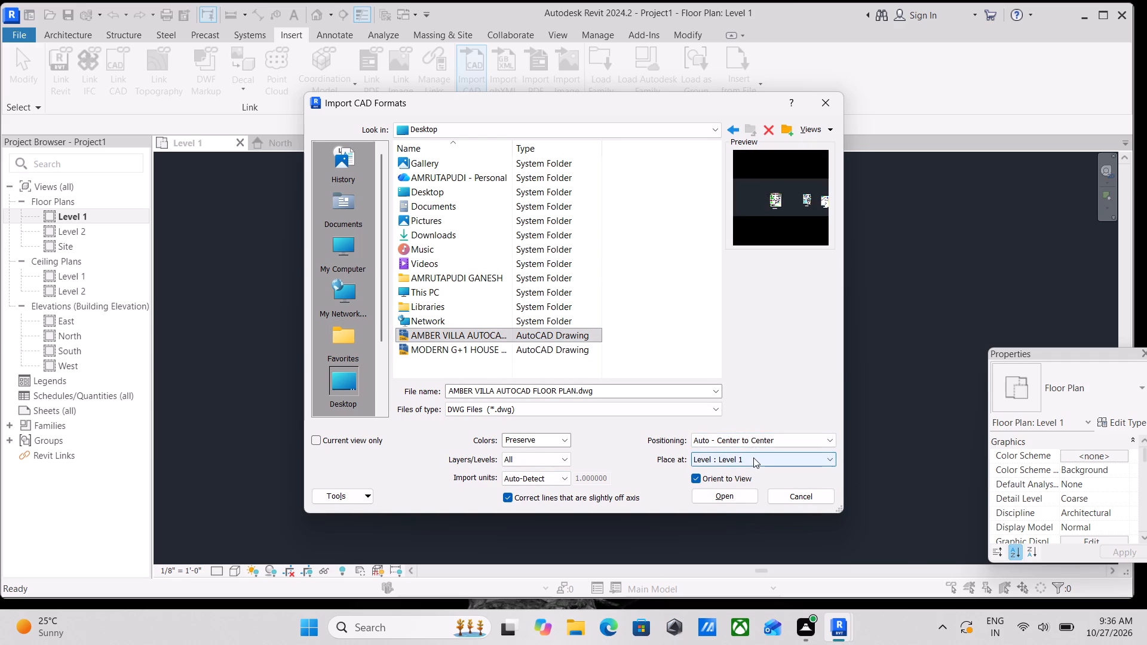
left_click(753, 457)
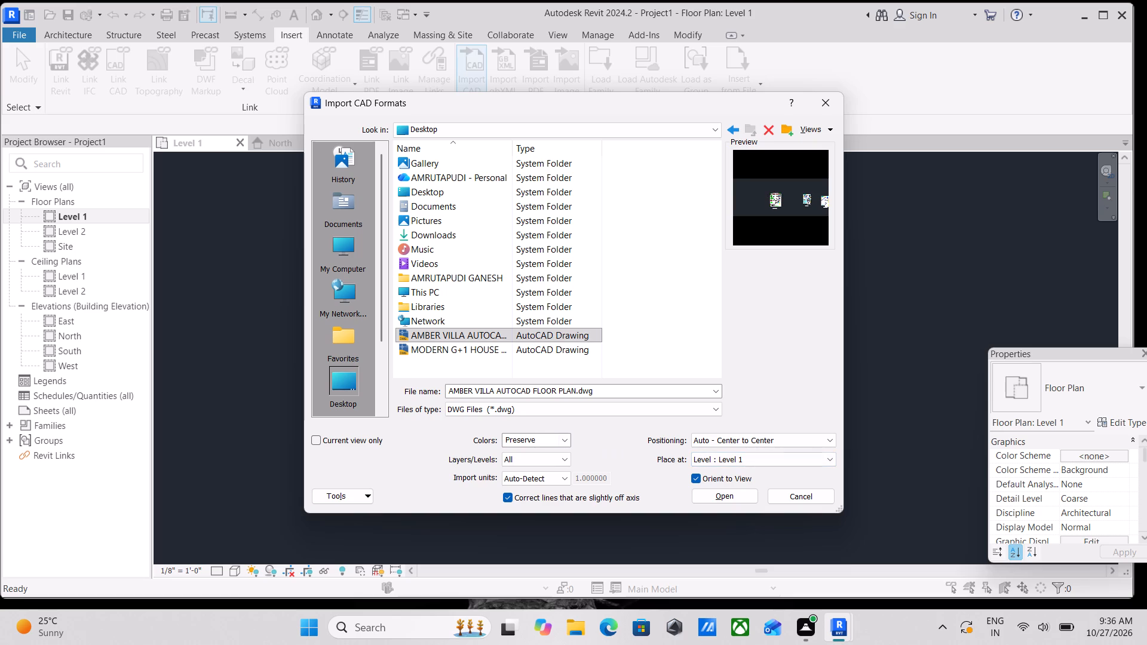
left_click(552, 447)
left_click_drag(559, 443, 560, 443)
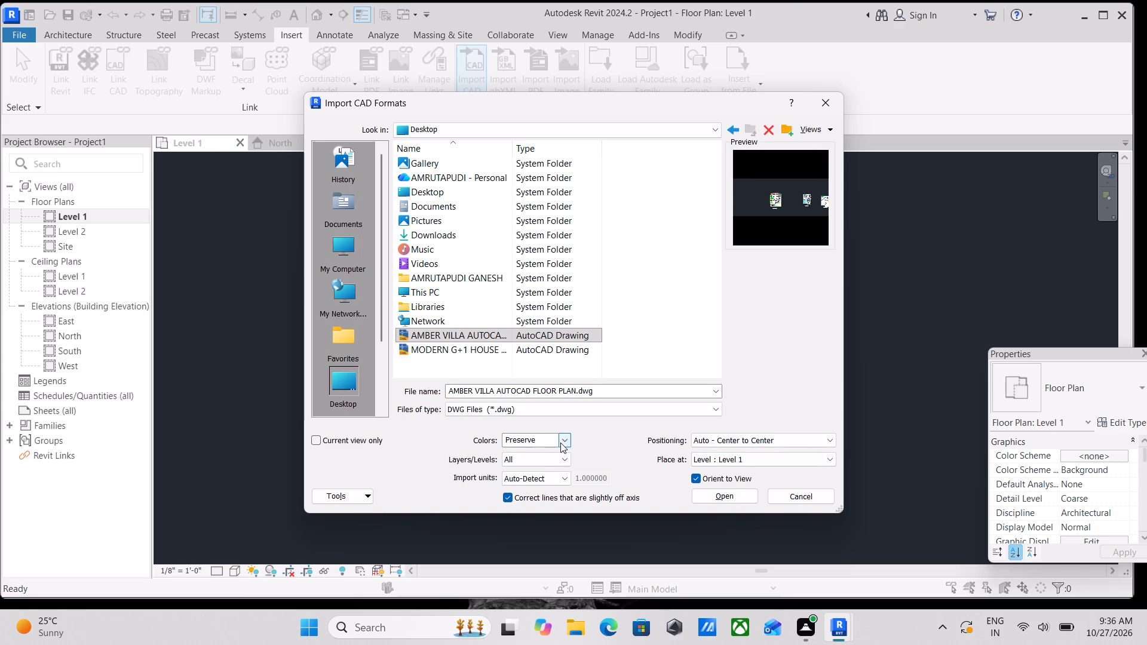
left_click_drag(560, 443, 565, 444)
left_click(565, 444)
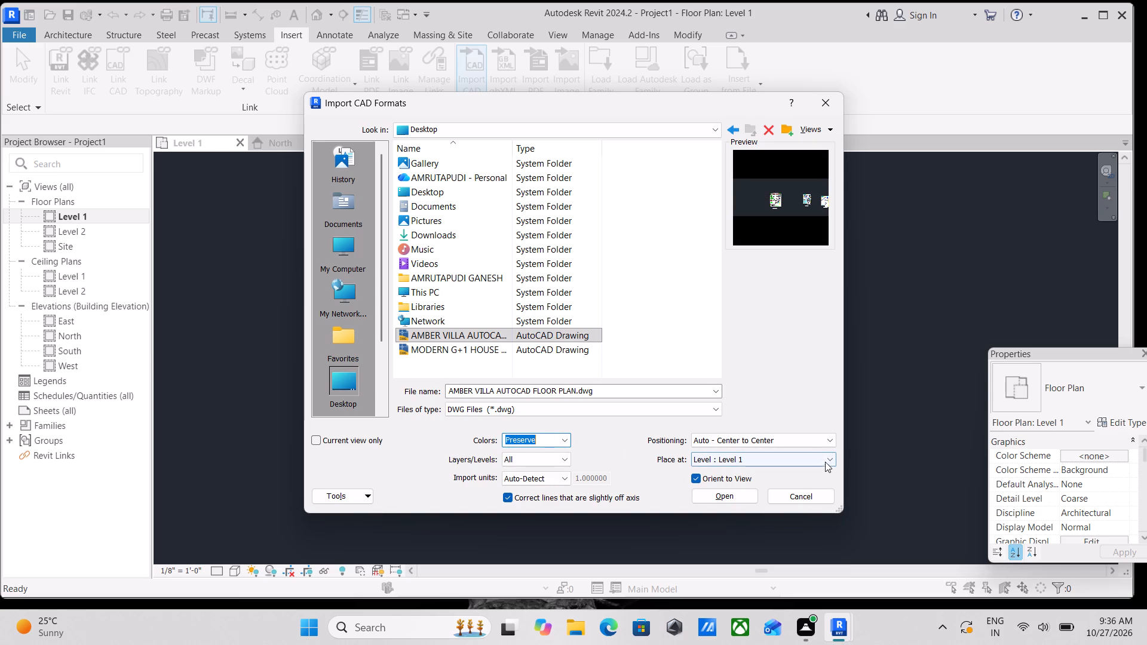
left_click(821, 454)
left_click(821, 454)
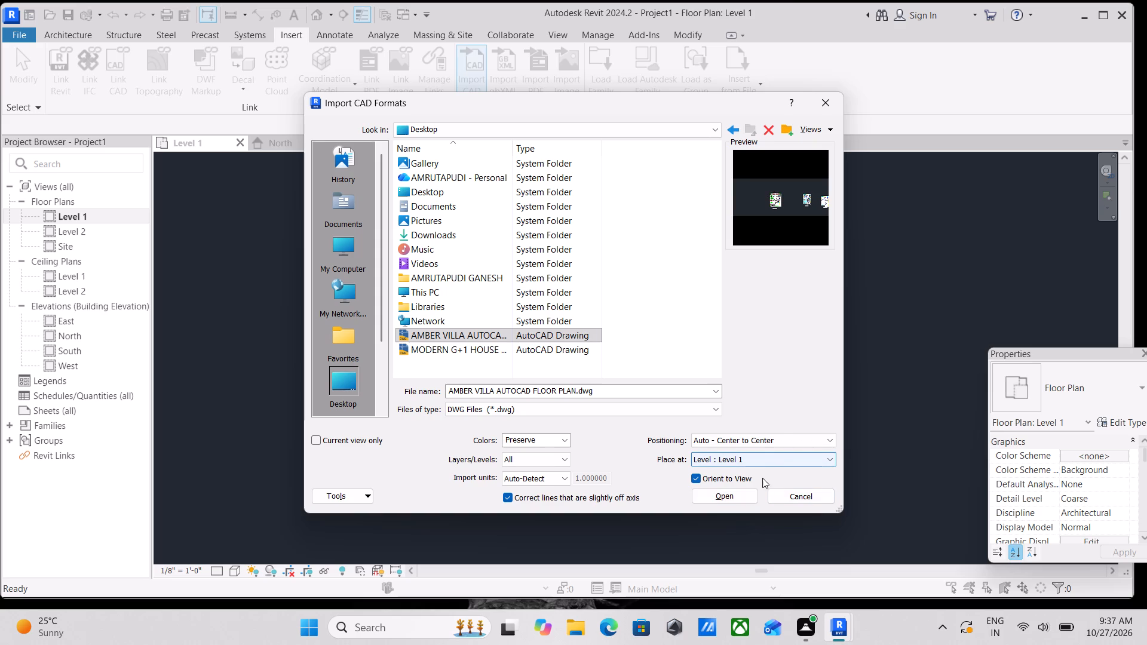
left_click(735, 495)
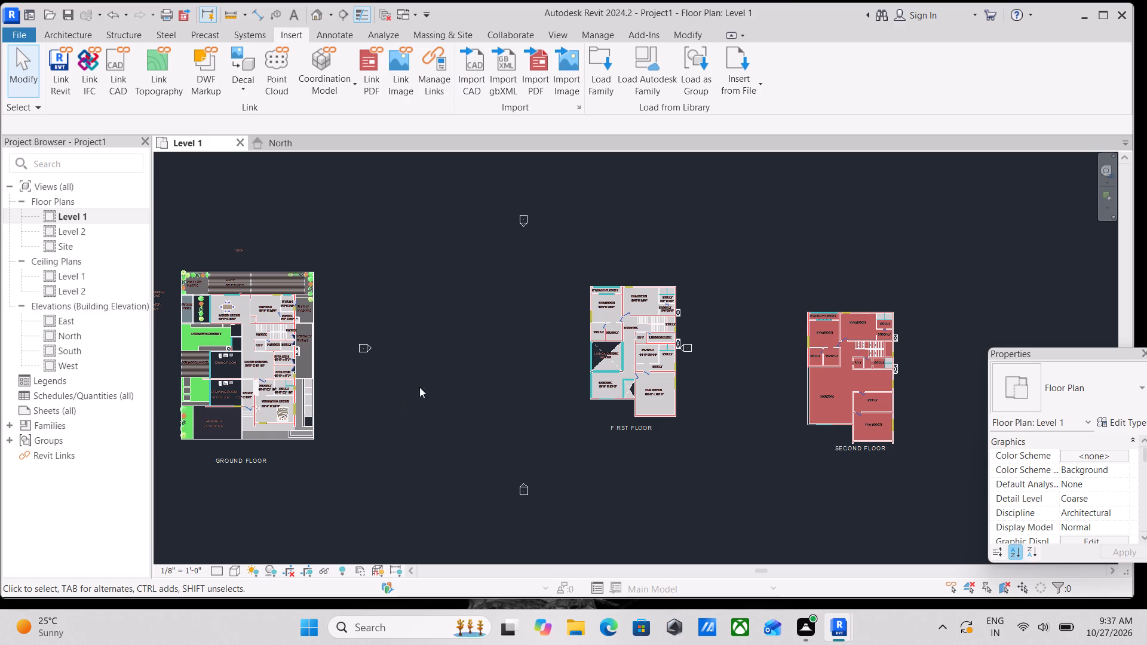
Examine the imported second, first and ground floor plans in the Level 1 view.
scroll(401, 404, "up", 2)
scroll(848, 348, "up", 3)
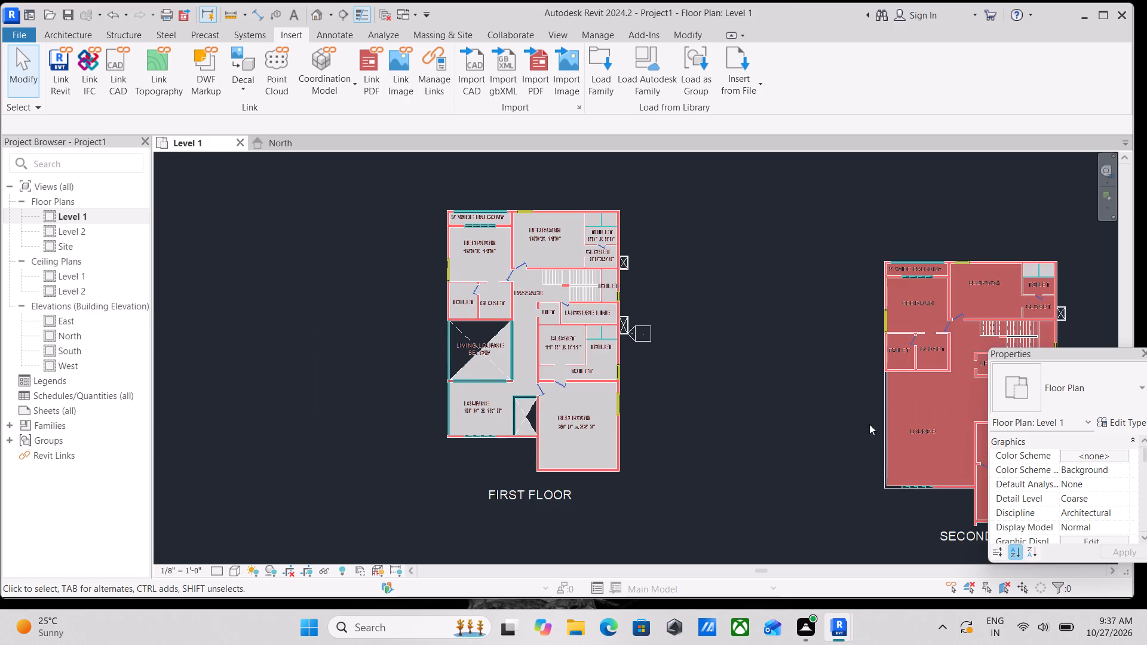
scroll(873, 441, "up", 2)
scroll(948, 365, "up", 3)
scroll(885, 324, "down", 1)
scroll(905, 257, "up", 4)
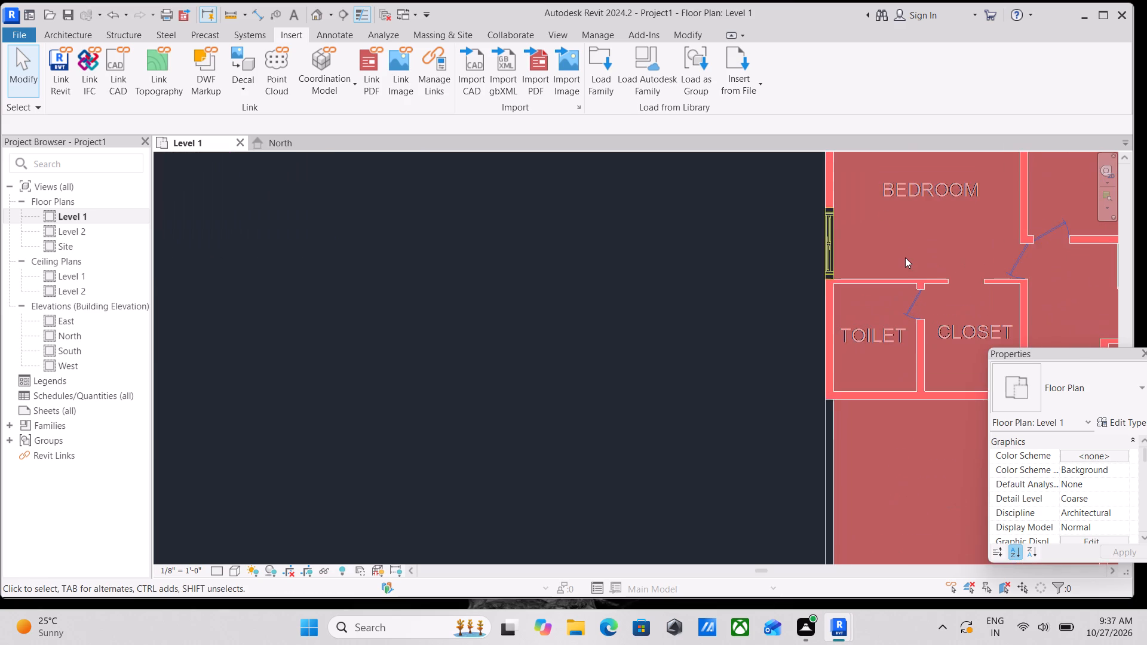
scroll(905, 257, "down", 4)
scroll(380, 272, "down", 3)
middle_click_drag(380, 273, 990, 361)
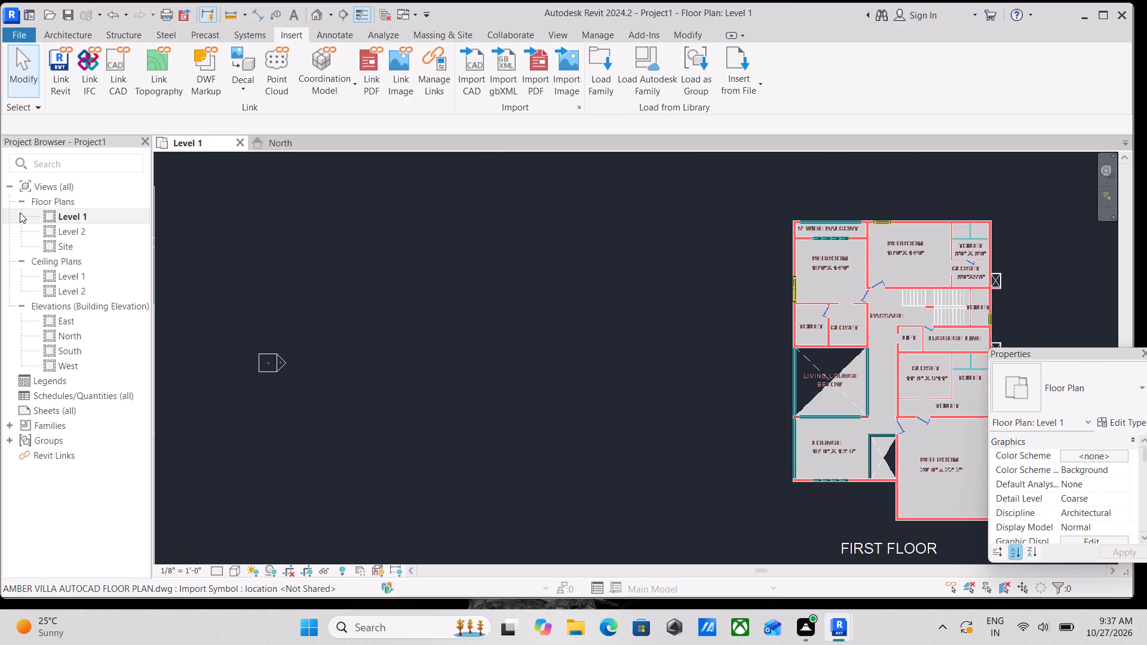
middle_click_drag(75, 240, 380, 315)
scroll(542, 298, "down", 3)
middle_click_drag(543, 300, 845, 373)
middle_click_drag(415, 329, 803, 435)
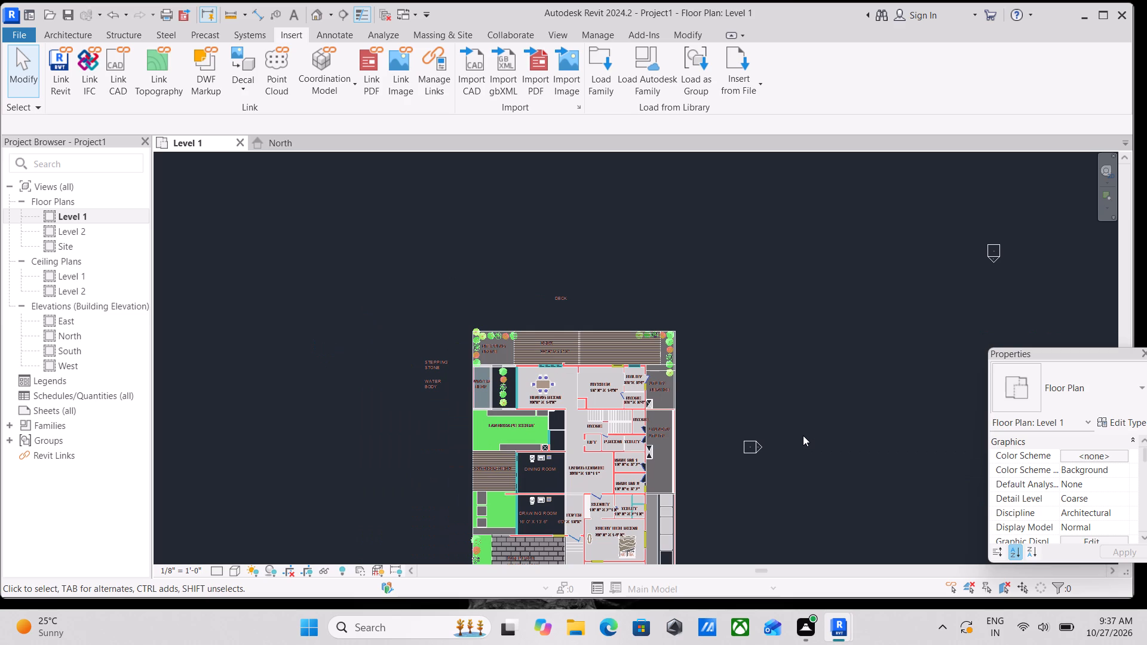
Pin the imported AMBER VILLA floor plan drawing in place and deselect it.
left_click(658, 327)
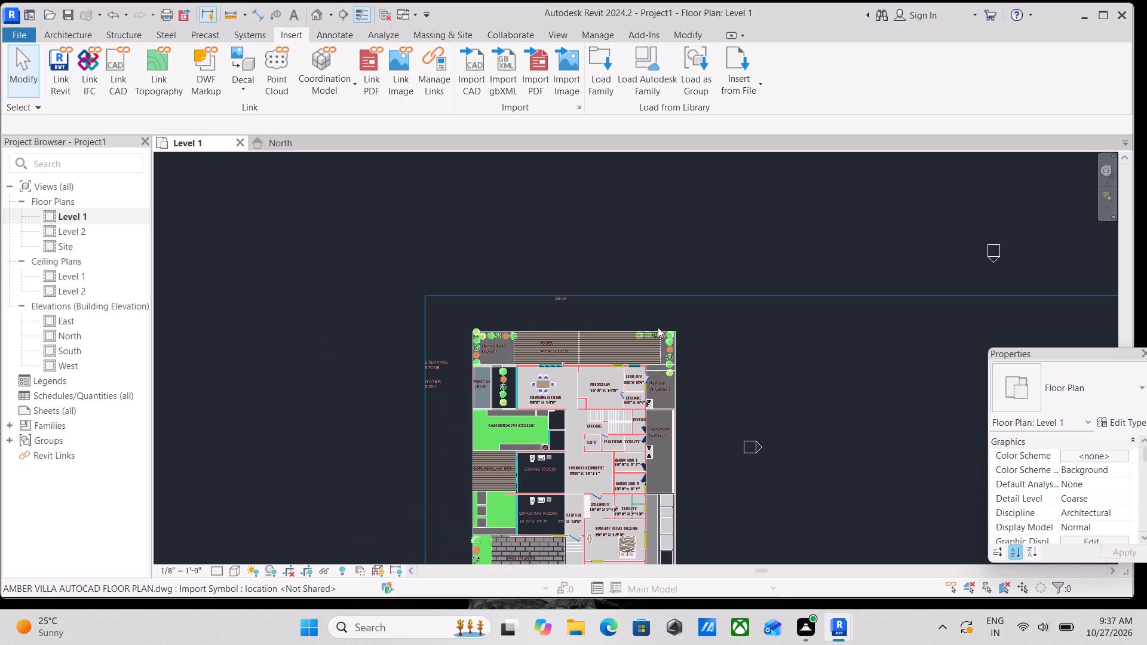
scroll(719, 320, "down", 1)
middle_click_drag(719, 320, 682, 312)
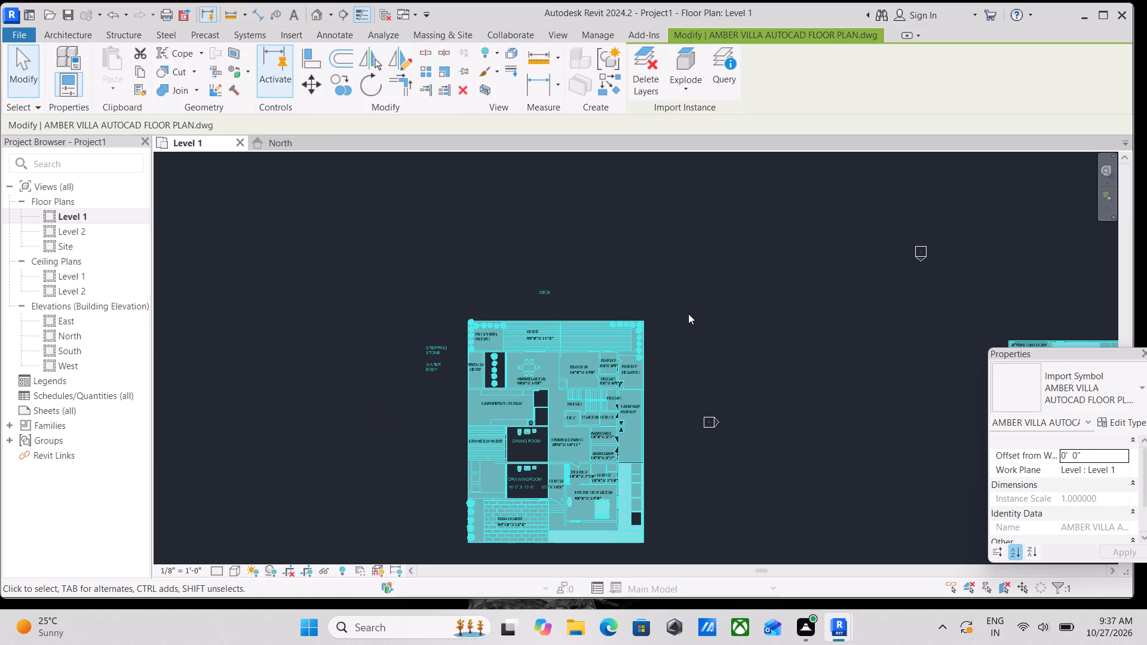
type("pn")
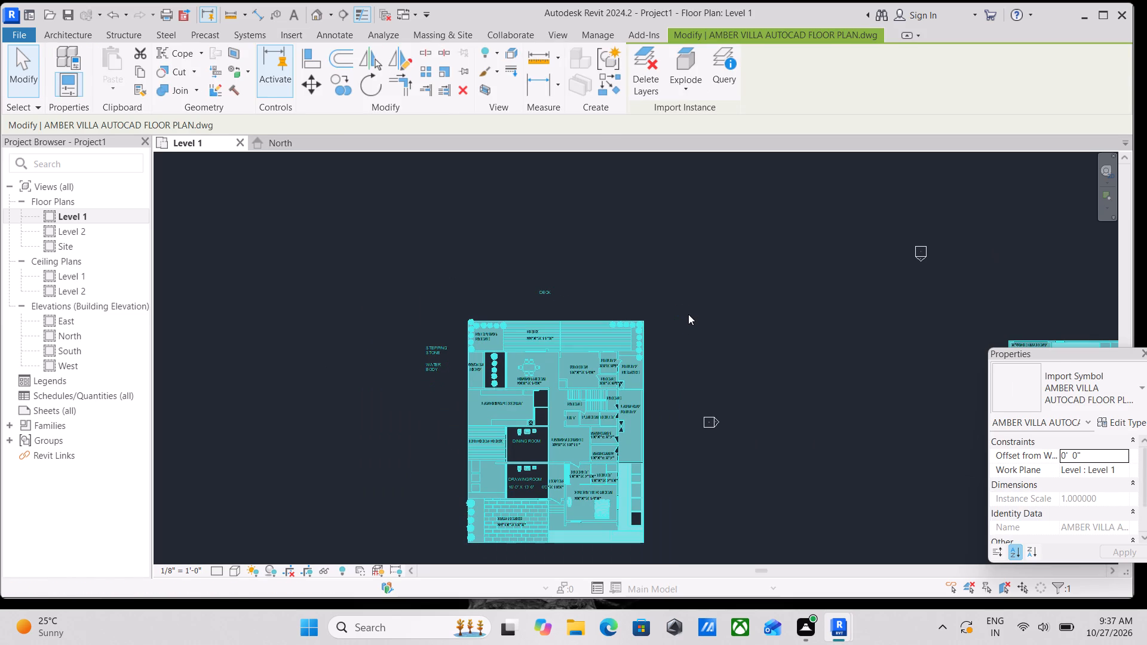
scroll(422, 543, "up", 4)
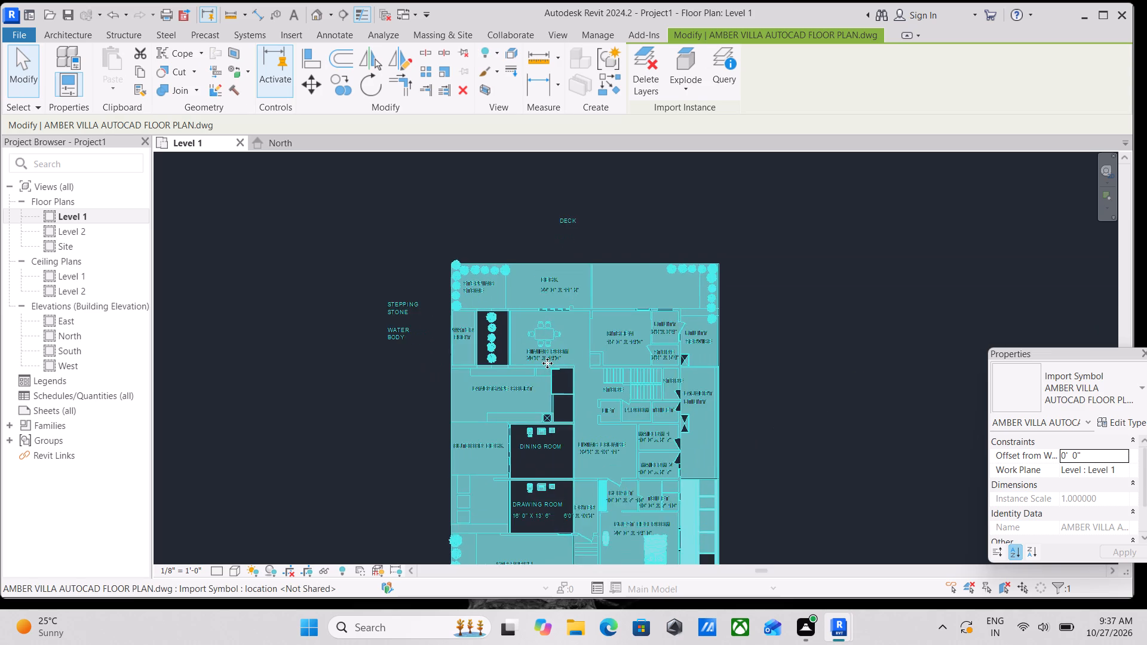
key("Escape")
scroll(505, 379, "up", 4)
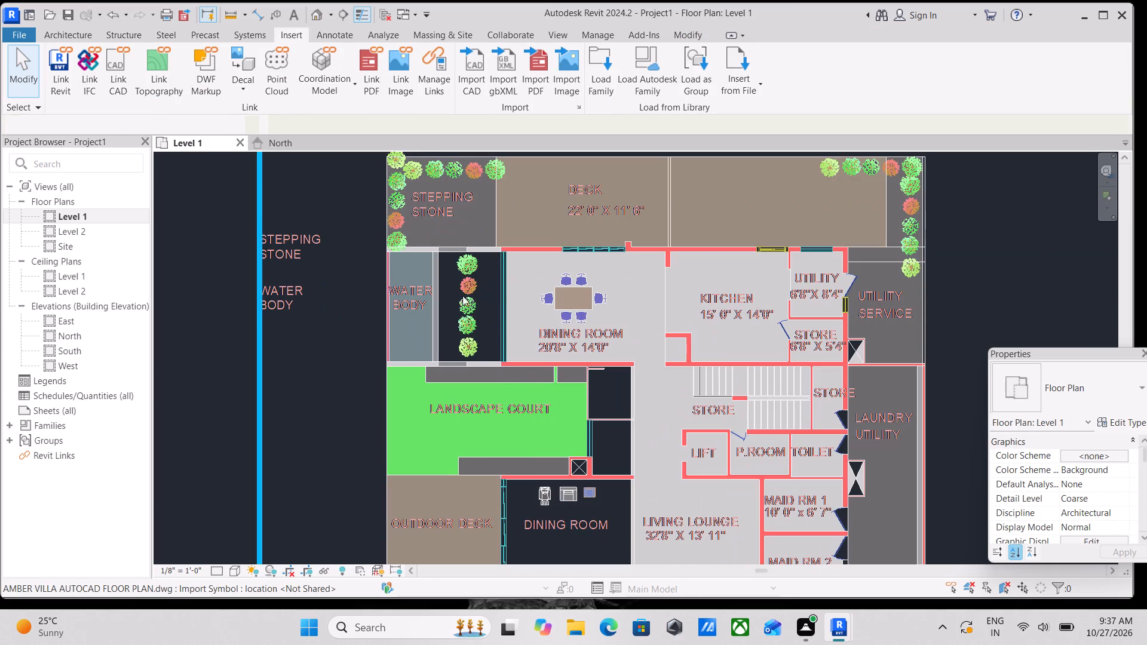
Examine the ground floor plan's room layout from the dining room and kitchen down to the car porch and guest bedroom.
scroll(516, 302, "down", 2)
scroll(524, 305, "up", 2)
middle_click_drag(524, 305, 504, 171)
scroll(503, 183, "down", 2)
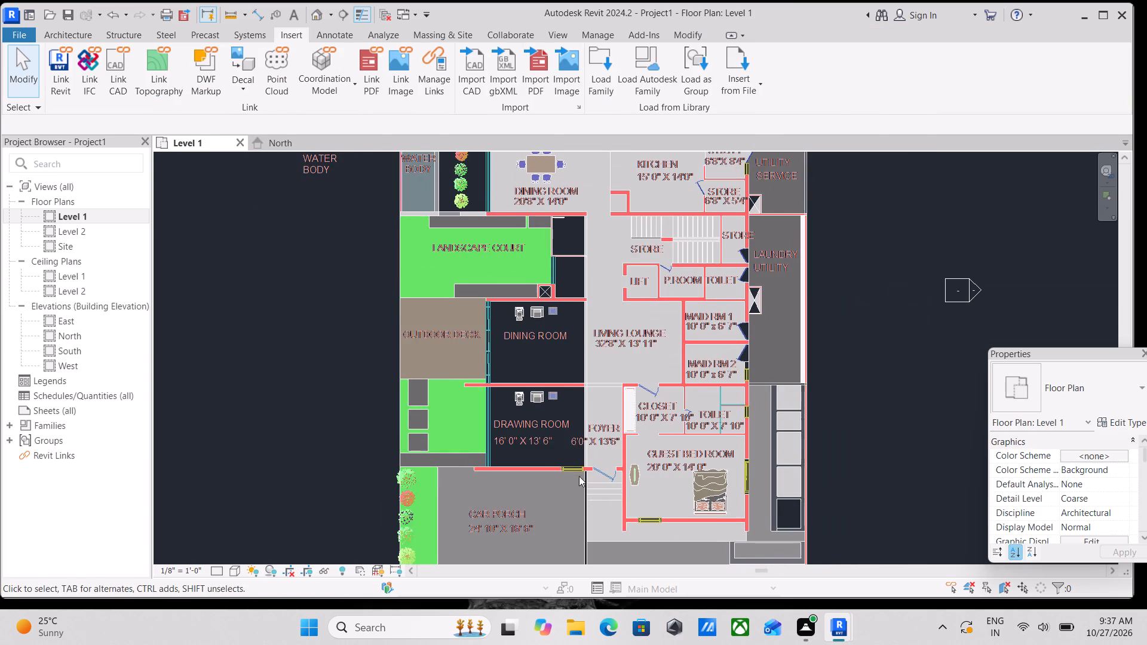
scroll(635, 550, "up", 3)
middle_click_drag(628, 411, 608, 255)
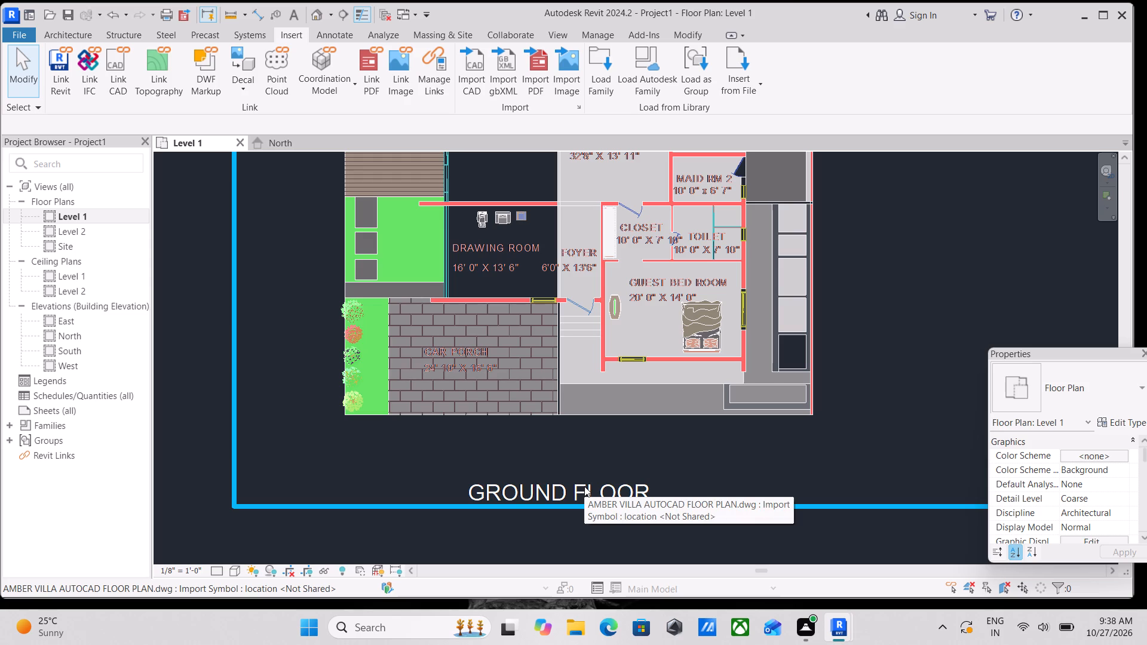
scroll(584, 486, "up", 1)
scroll(525, 429, "up", 2)
scroll(401, 367, "down", 1)
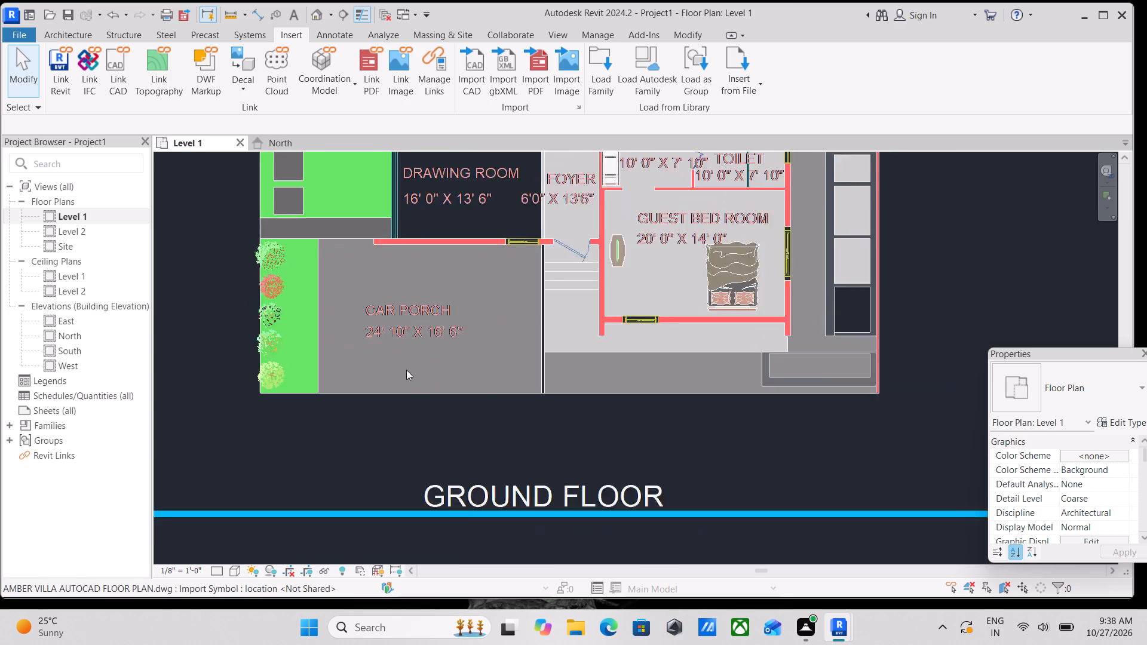
scroll(406, 370, "down", 1)
middle_click_drag(409, 373, 490, 560)
scroll(511, 358, "down", 2)
middle_click_drag(511, 358, 510, 410)
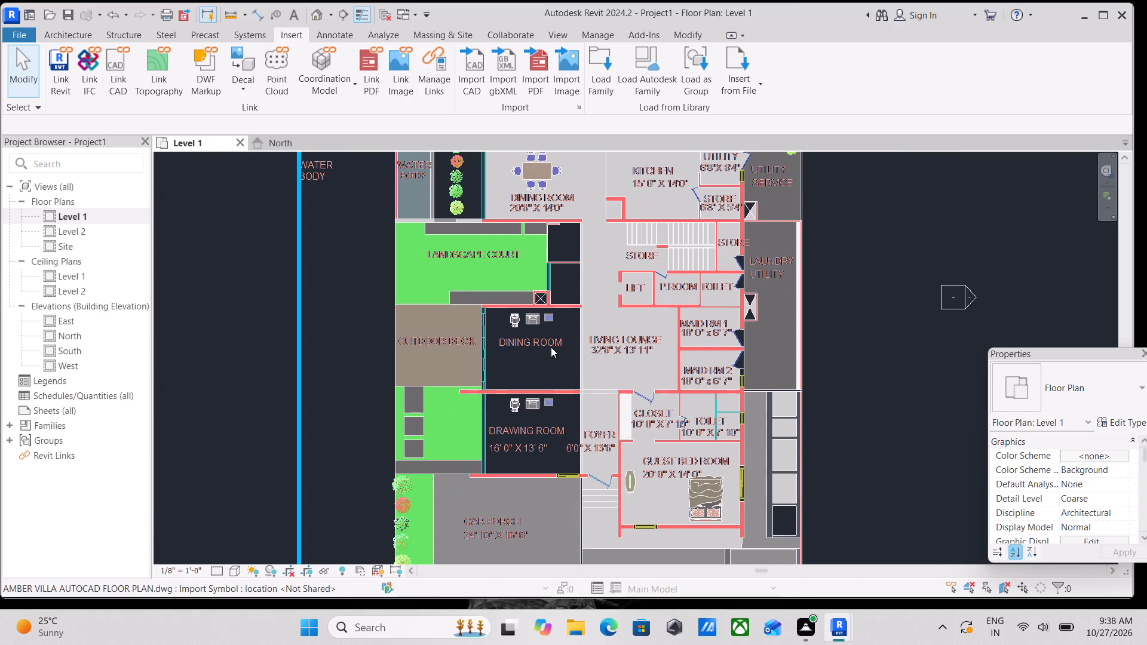
middle_click_drag(547, 346, 462, 343)
scroll(535, 514, "up", 3)
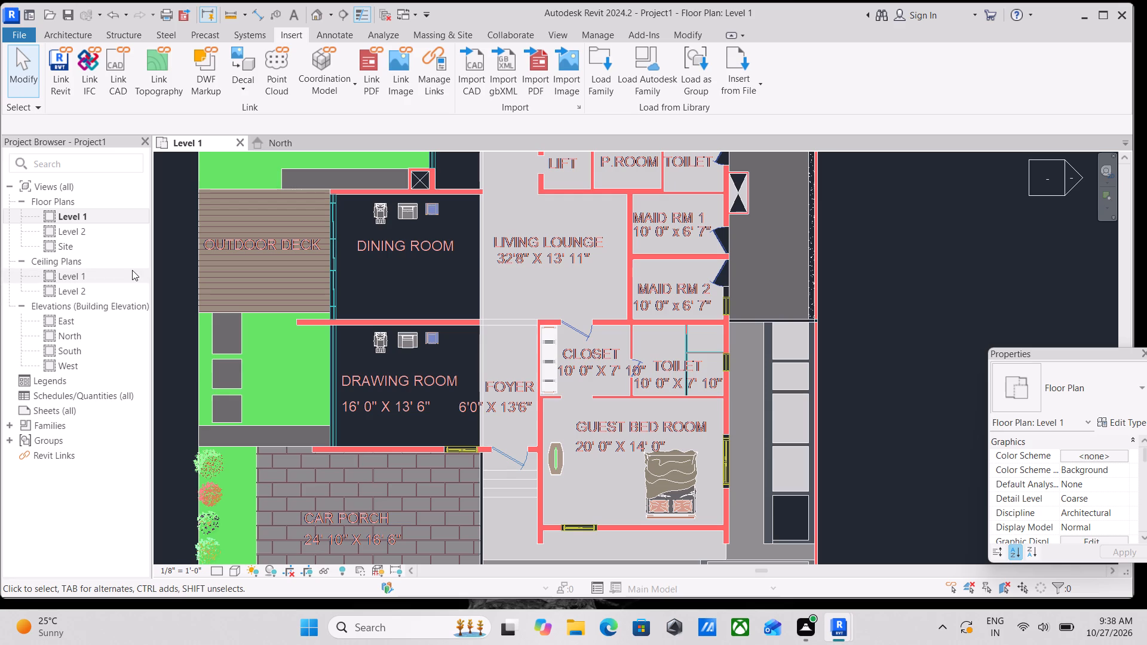
scroll(661, 277, "down", 3)
middle_click_drag(671, 276, 710, 356)
scroll(591, 262, "down", 2)
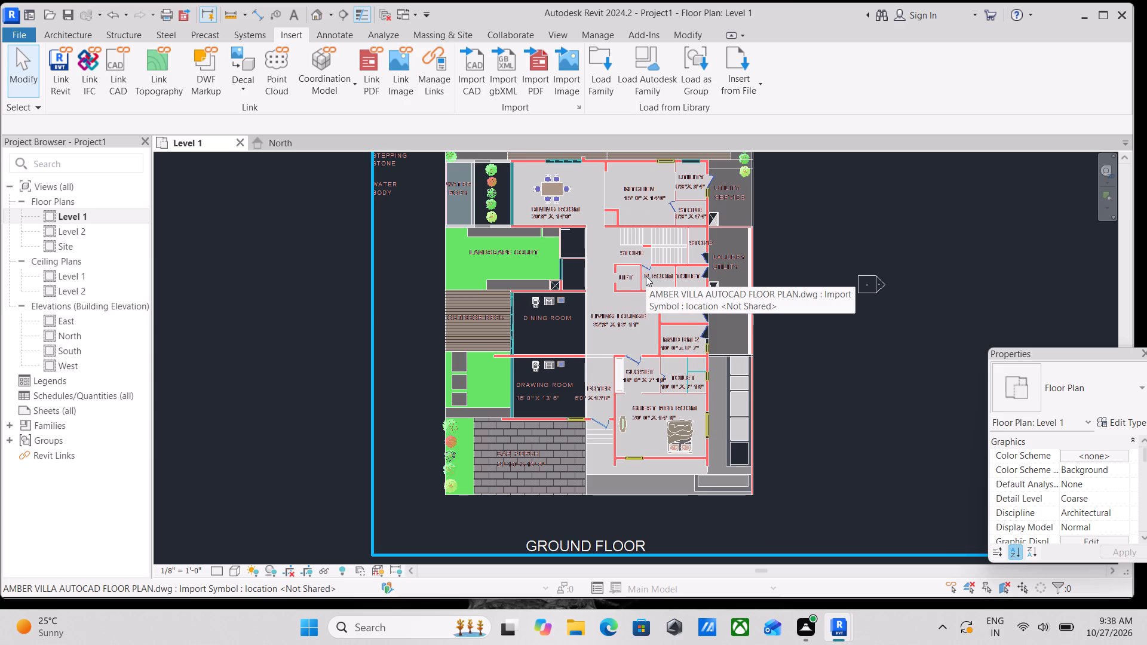
scroll(646, 276, "down", 1)
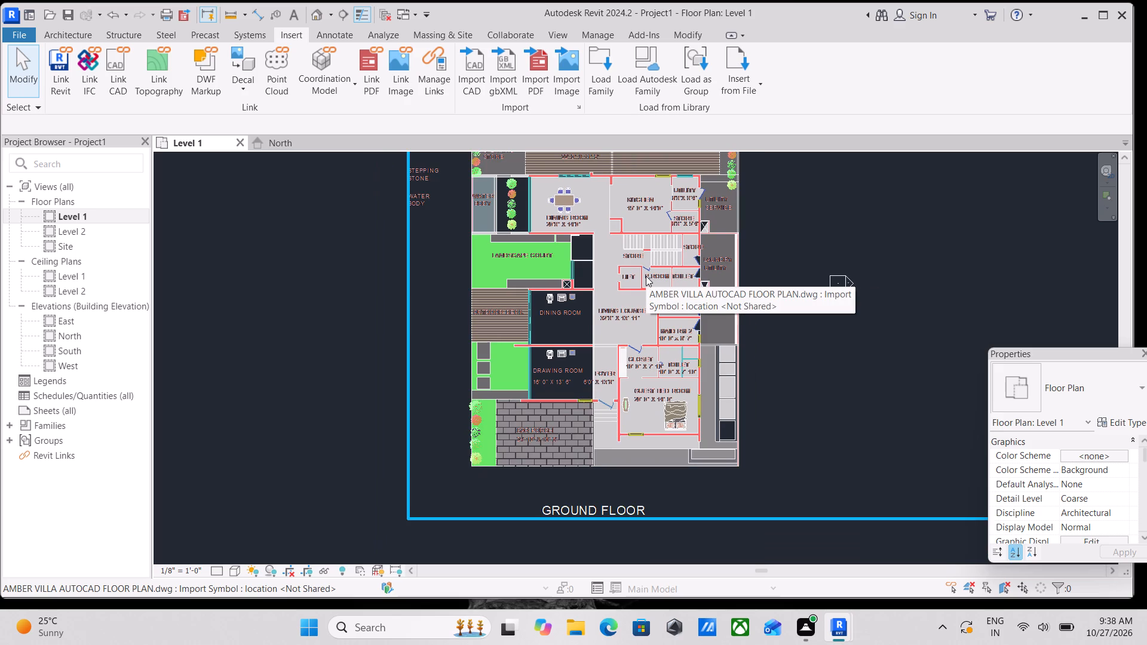
scroll(660, 266, "up", 2)
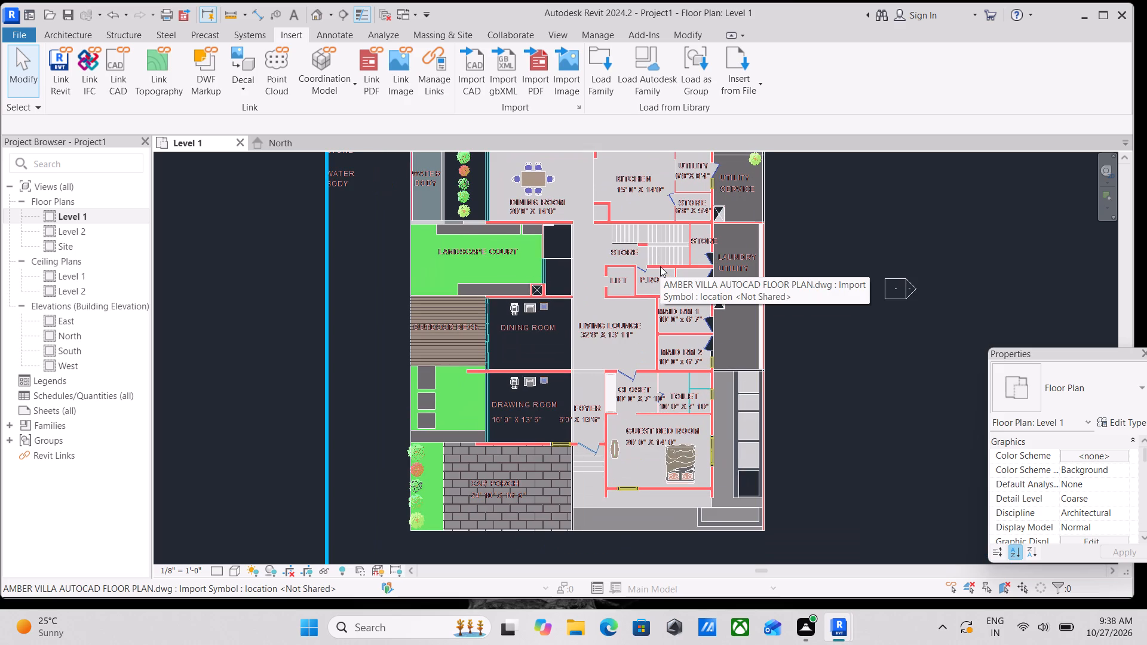
scroll(660, 266, "down", 1)
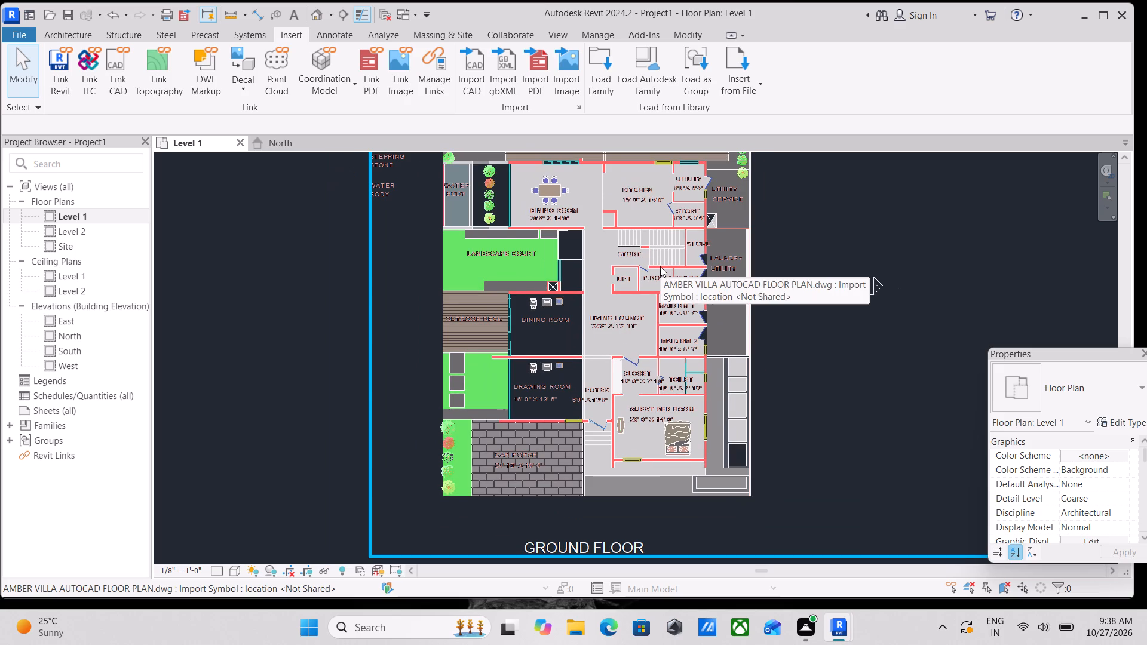
scroll(660, 266, "down", 2)
scroll(649, 276, "up", 4)
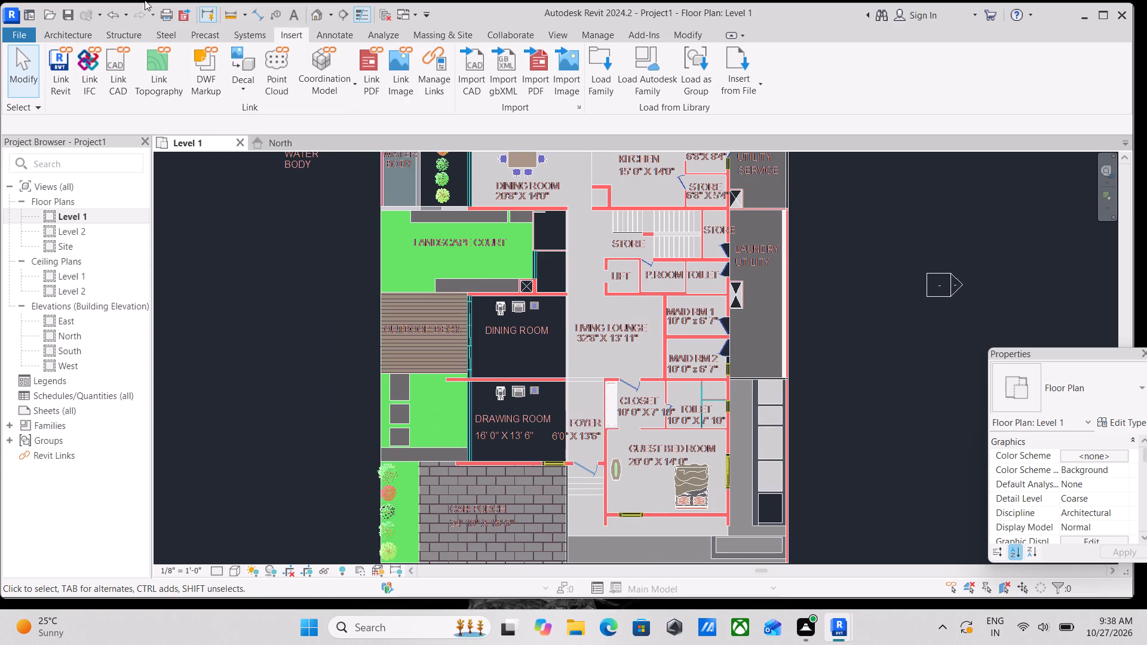
scroll(814, 557, "up", 2)
scroll(834, 395, "up", 2)
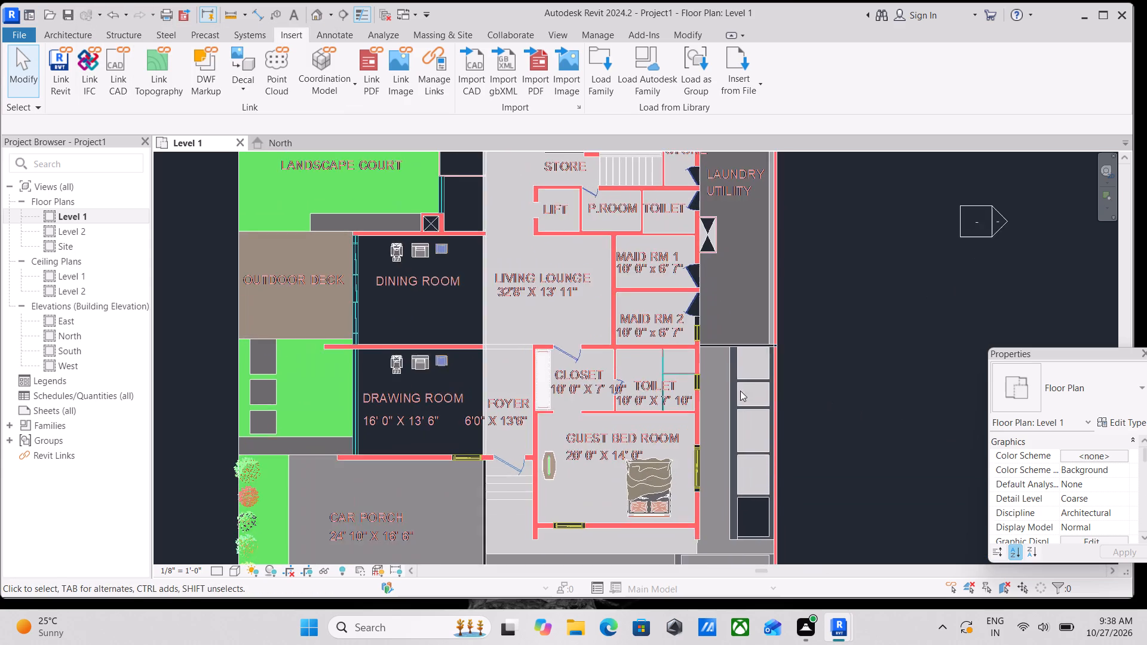
scroll(740, 391, "up", 4)
scroll(769, 389, "down", 3)
middle_click_drag(769, 389, 996, 538)
scroll(977, 532, "up", 1)
scroll(533, 294, "down", 2)
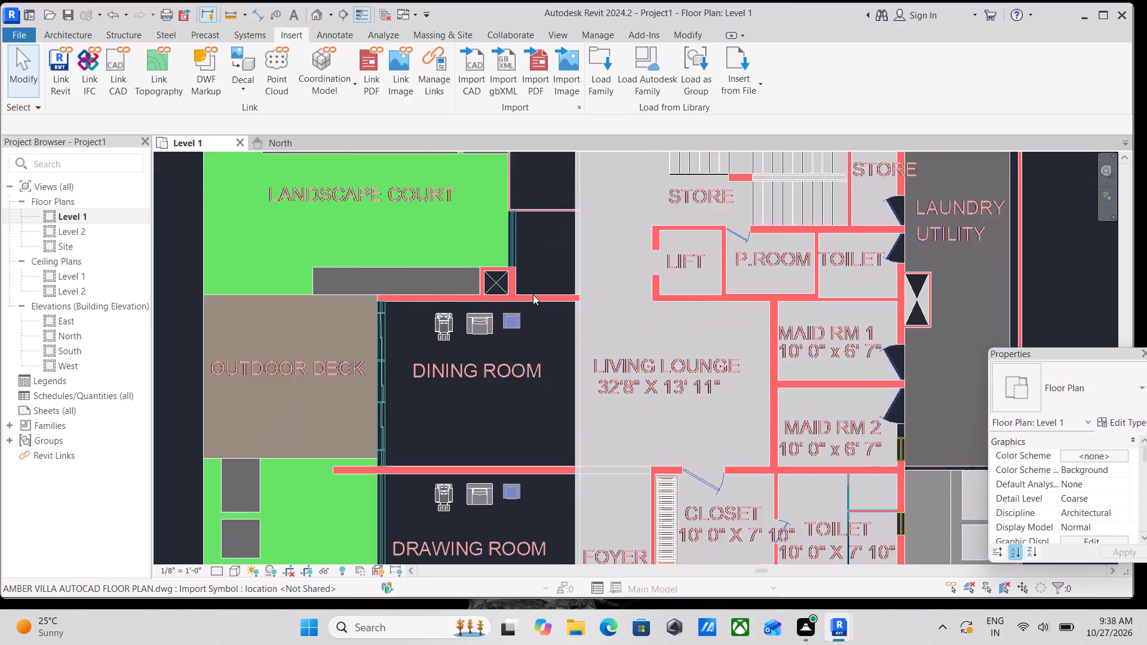
Examine the deck, water body, dining room, kitchen and utility area of the ground floor plan.
scroll(533, 294, "down", 1)
middle_click_drag(533, 294, 690, 433)
middle_click_drag(545, 236, 647, 535)
middle_click_drag(721, 475, 645, 406)
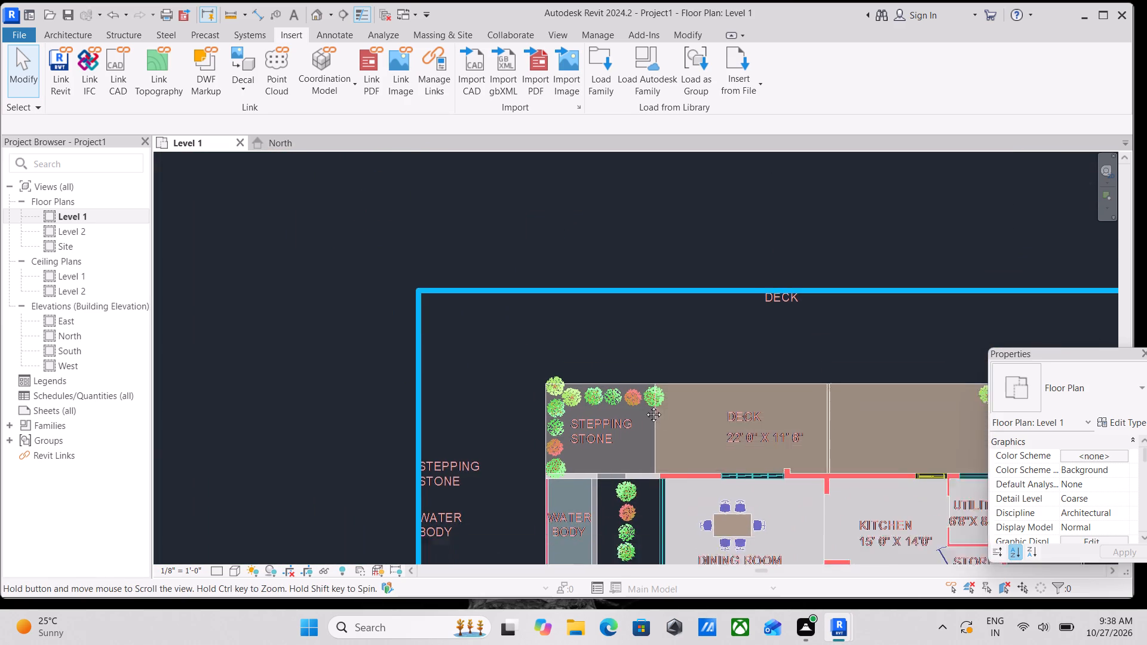
middle_click_drag(645, 406, 628, 392)
scroll(726, 474, "up", 8)
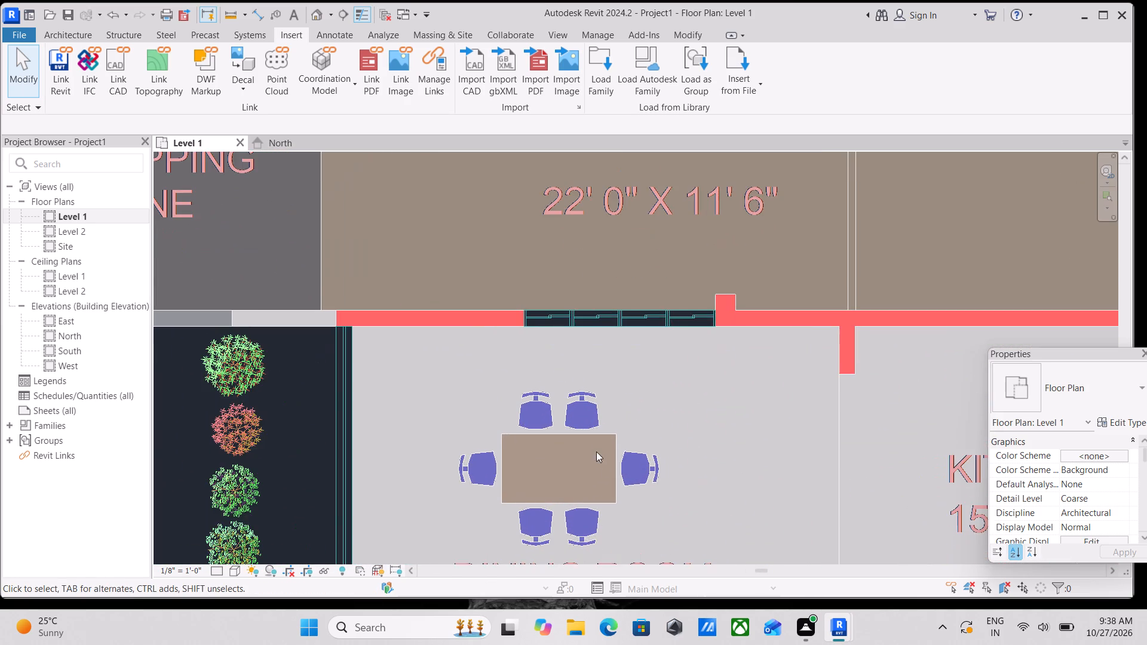
scroll(592, 417, "up", 2)
scroll(623, 403, "down", 4)
scroll(677, 397, "down", 2)
middle_click_drag(677, 397, 573, 292)
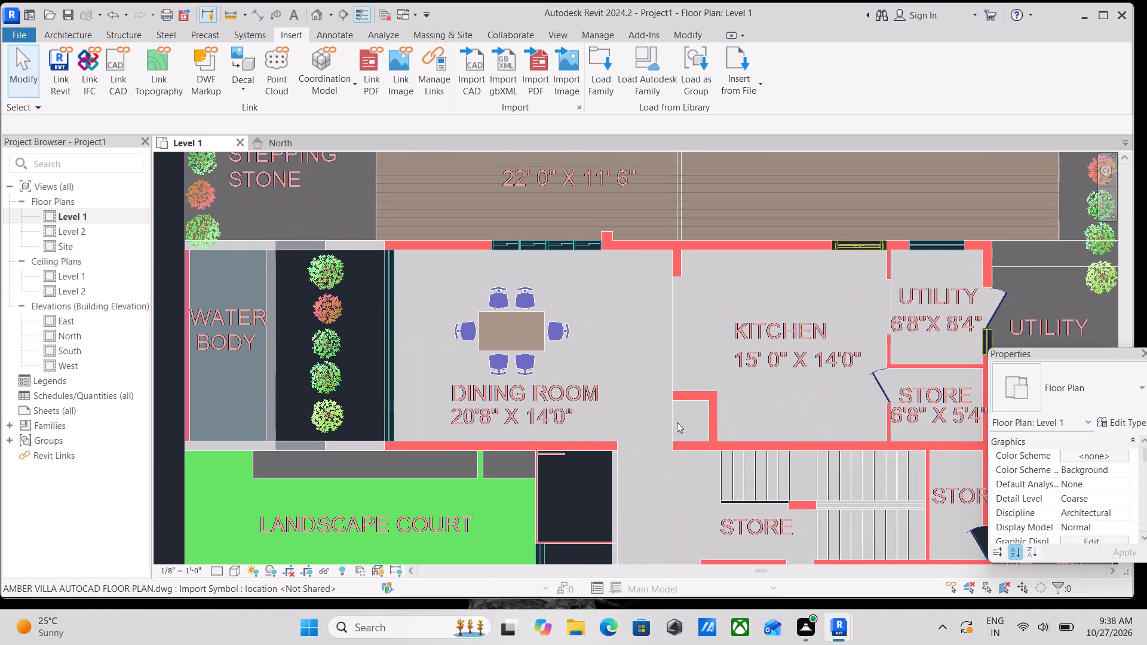
middle_click_drag(675, 420, 680, 322)
scroll(547, 371, "down", 3)
middle_click_drag(547, 370, 596, 419)
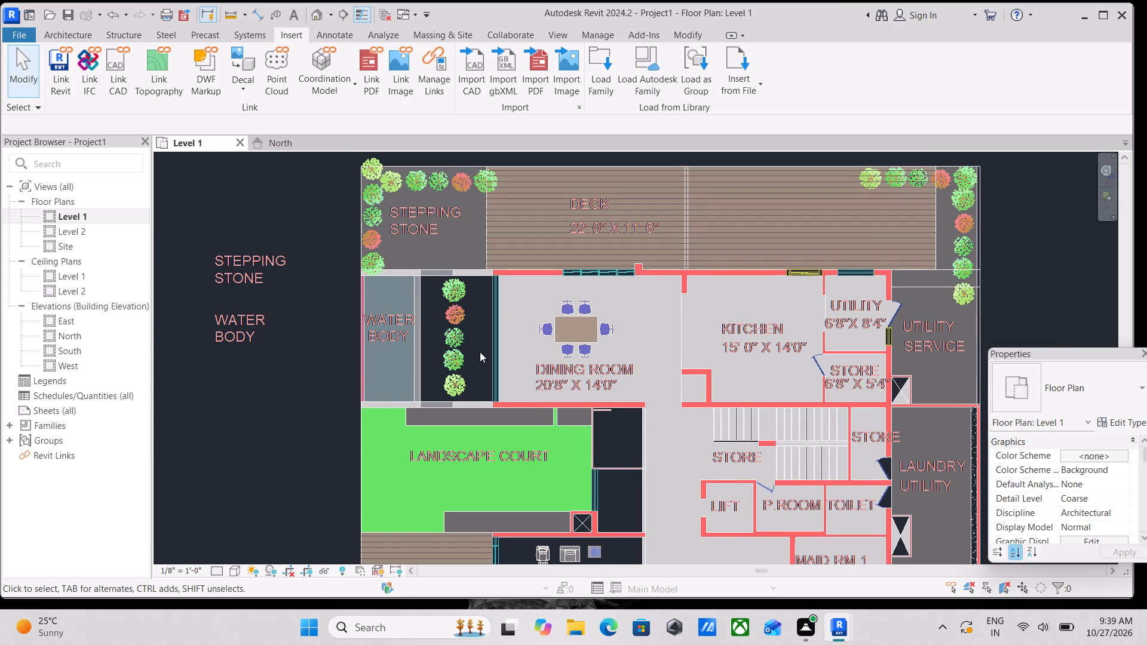
scroll(462, 352, "up", 2)
middle_click_drag(459, 352, 543, 413)
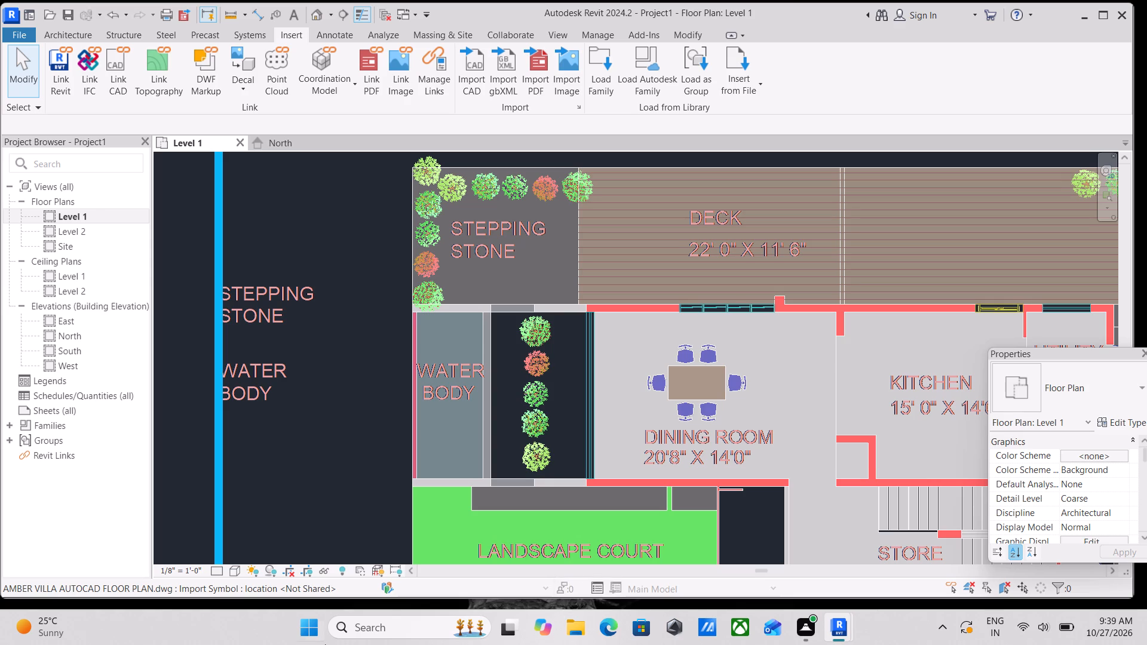
scroll(1068, 337, "up", 3)
scroll(753, 264, "down", 3)
middle_click_drag(750, 261, 643, 260)
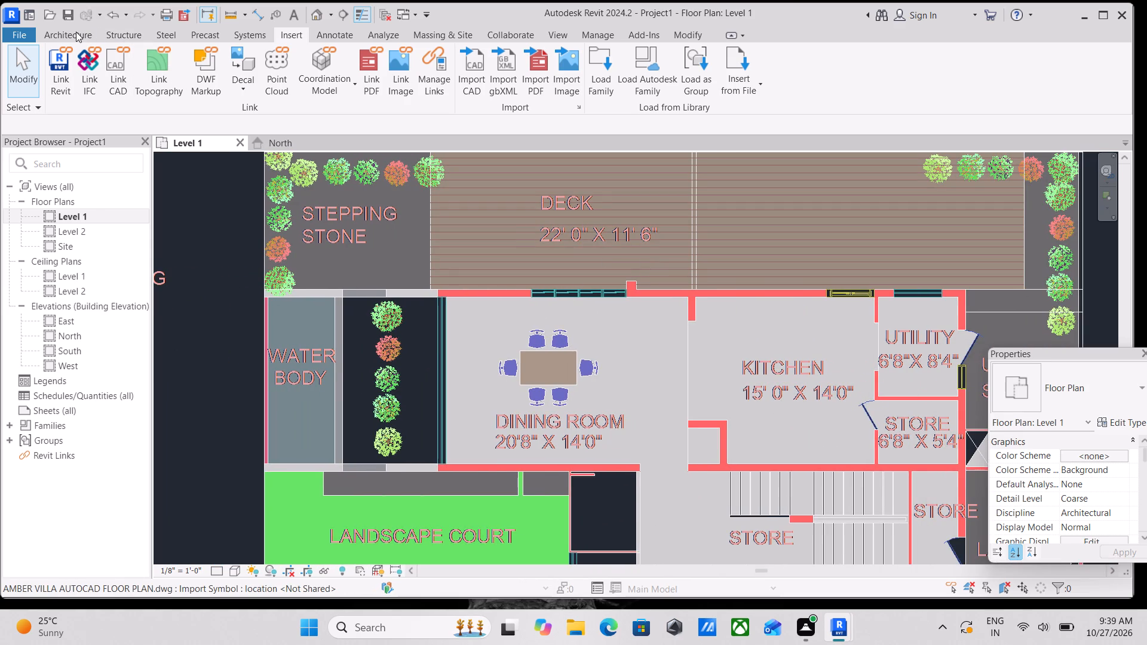
Start the Wall command and duplicate the Generic - 8" basic wall type as OUTER WALL 8".
left_click(76, 32)
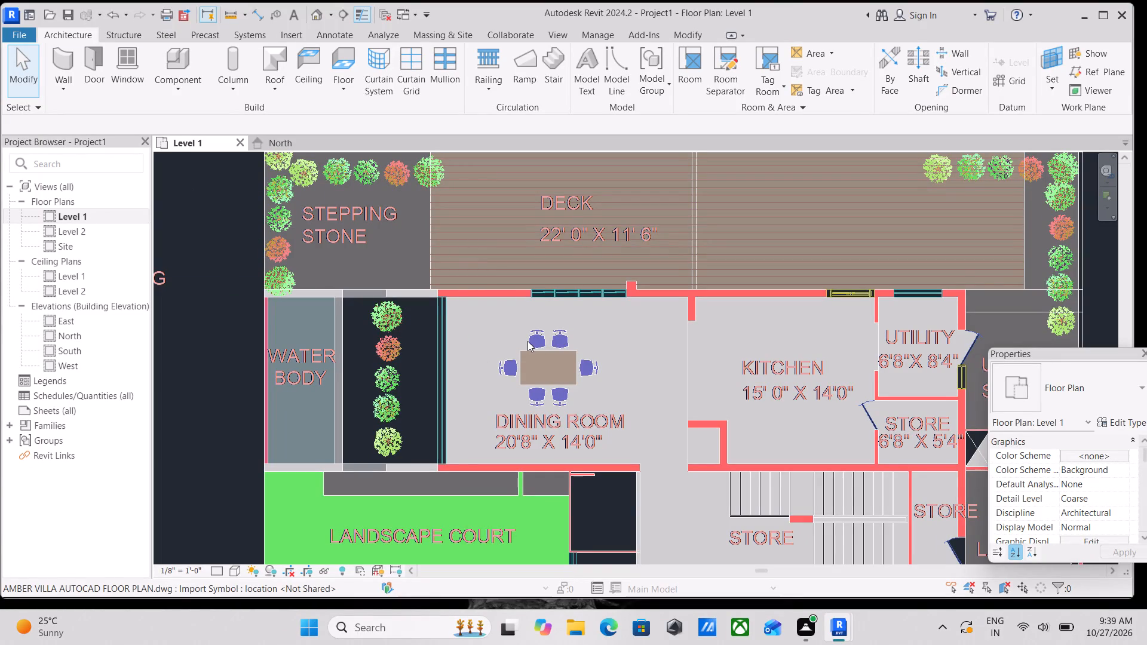
type("wa")
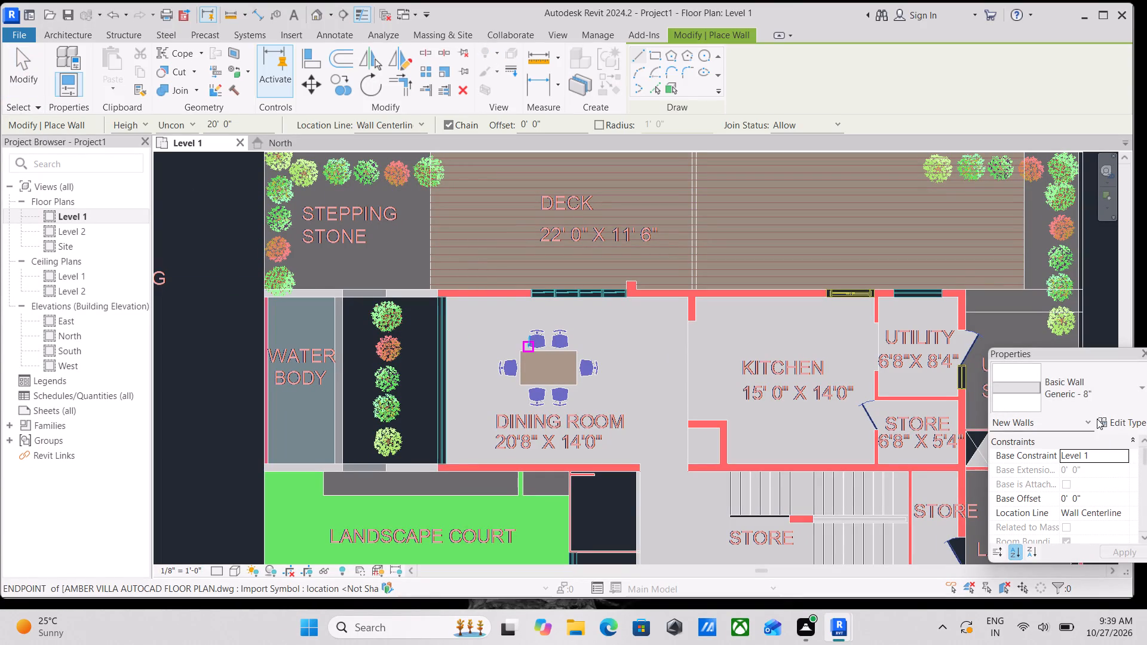
left_click(1142, 424)
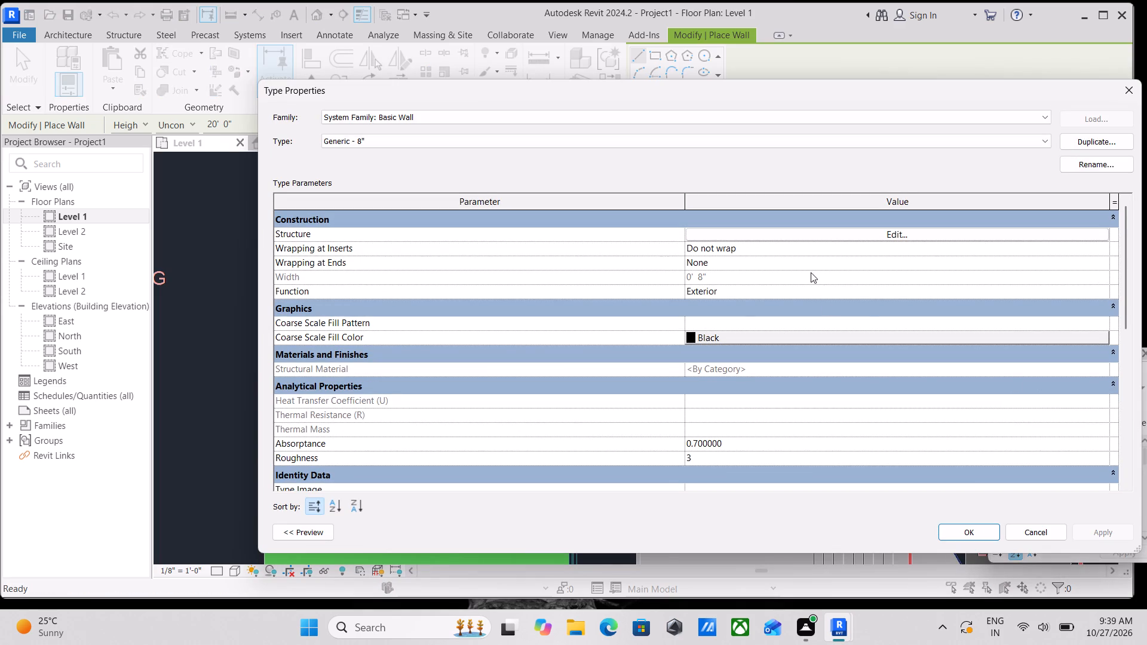
left_click(1100, 137)
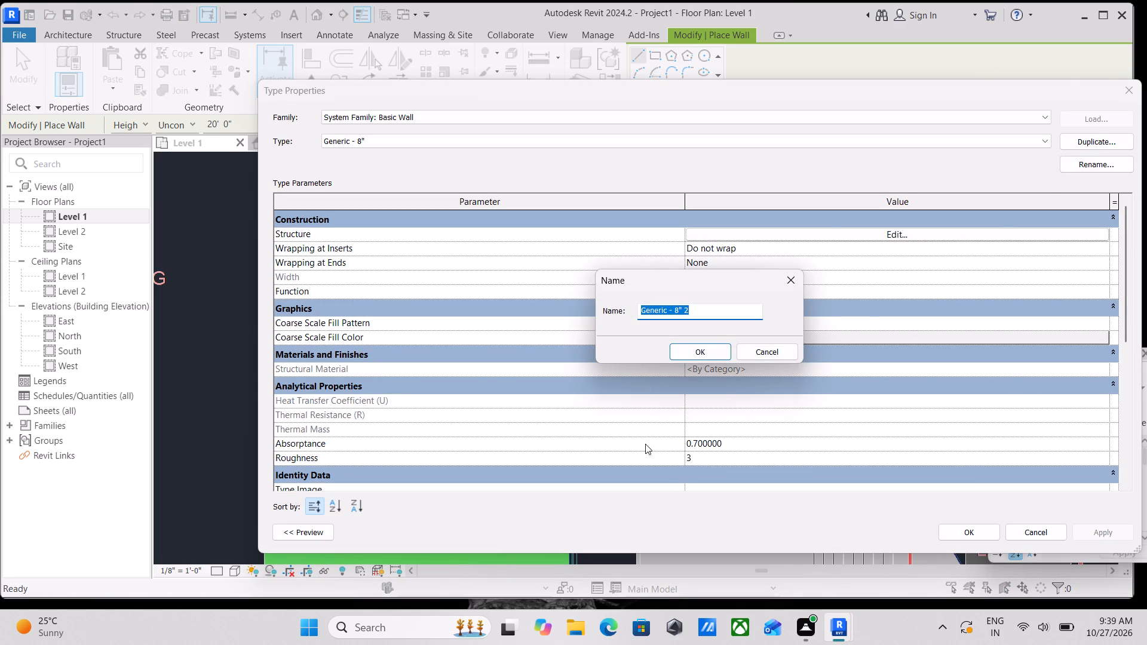
key("BackSpace")
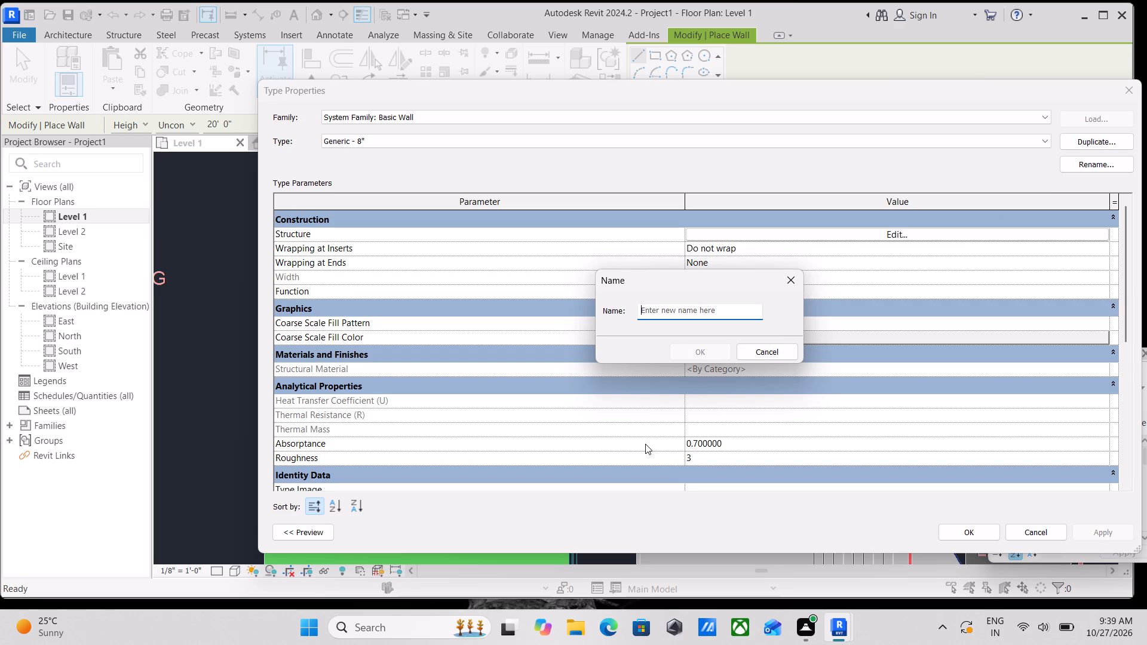
key("o")
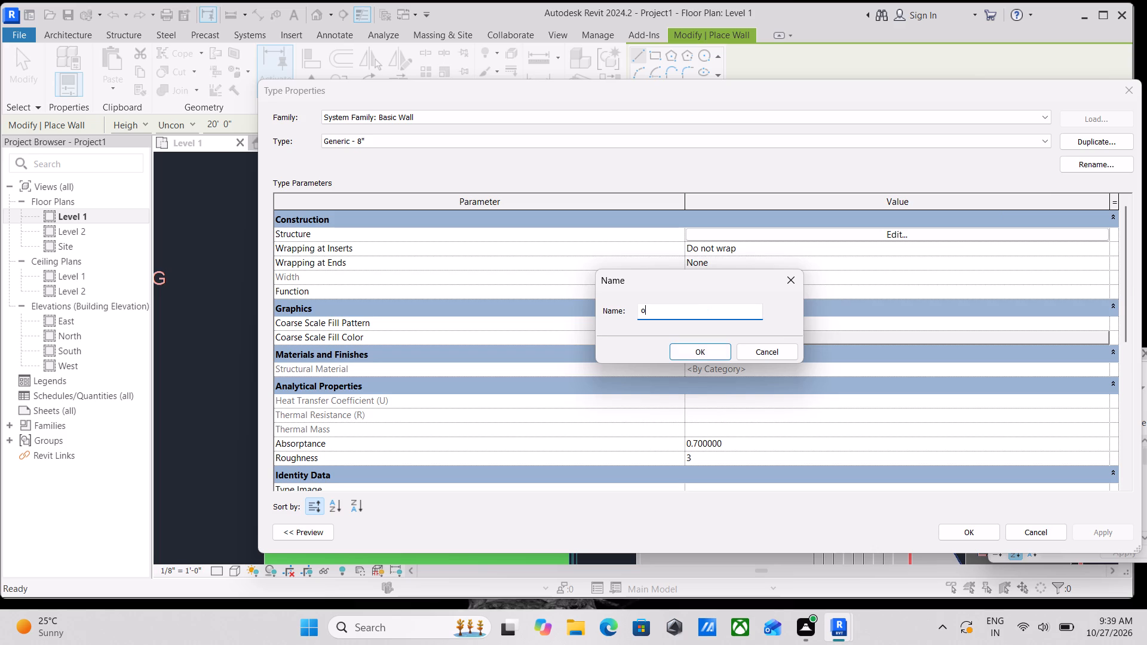
key("BackSpace")
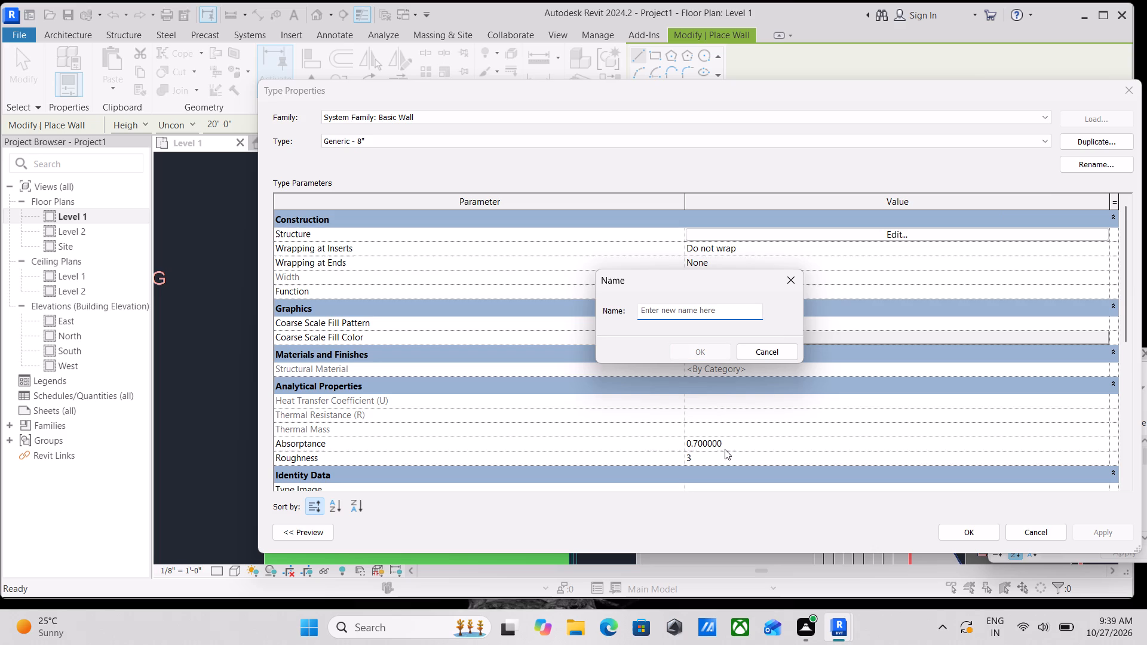
type("ou")
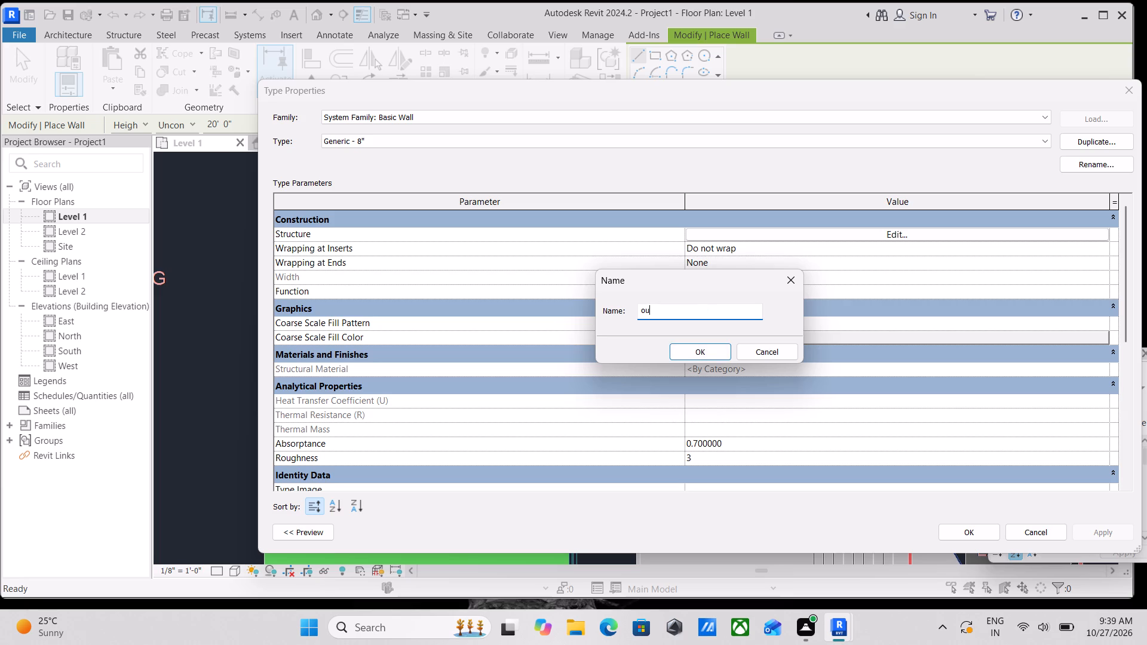
key("BackSpace")
key("BackSpace")
key("BackSpace")
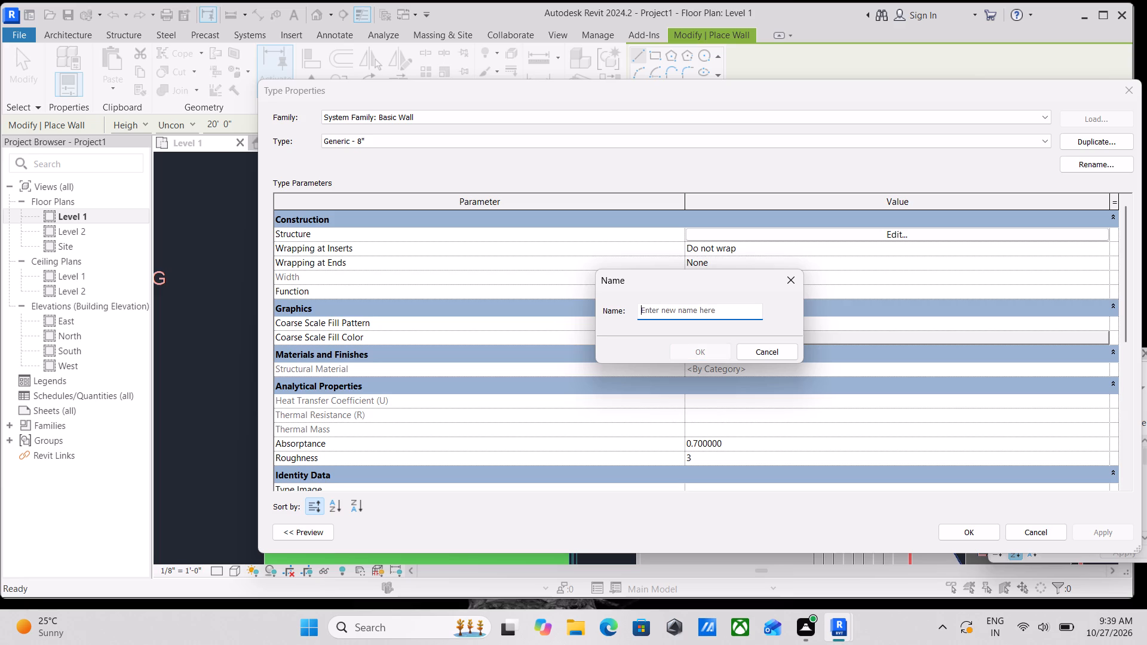
key("BackSpace")
type("OI")
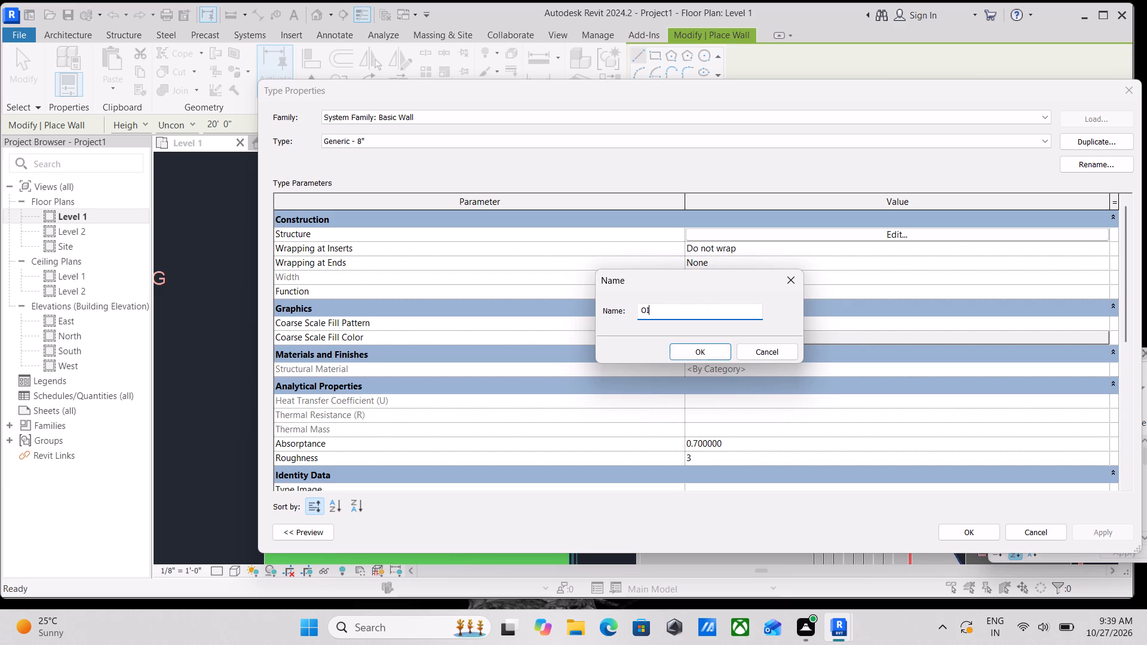
key("BackSpace")
type("UTER W")
type("ALL")
key("space")
key("8")
key("shift+quotedbl")
left_click(686, 350)
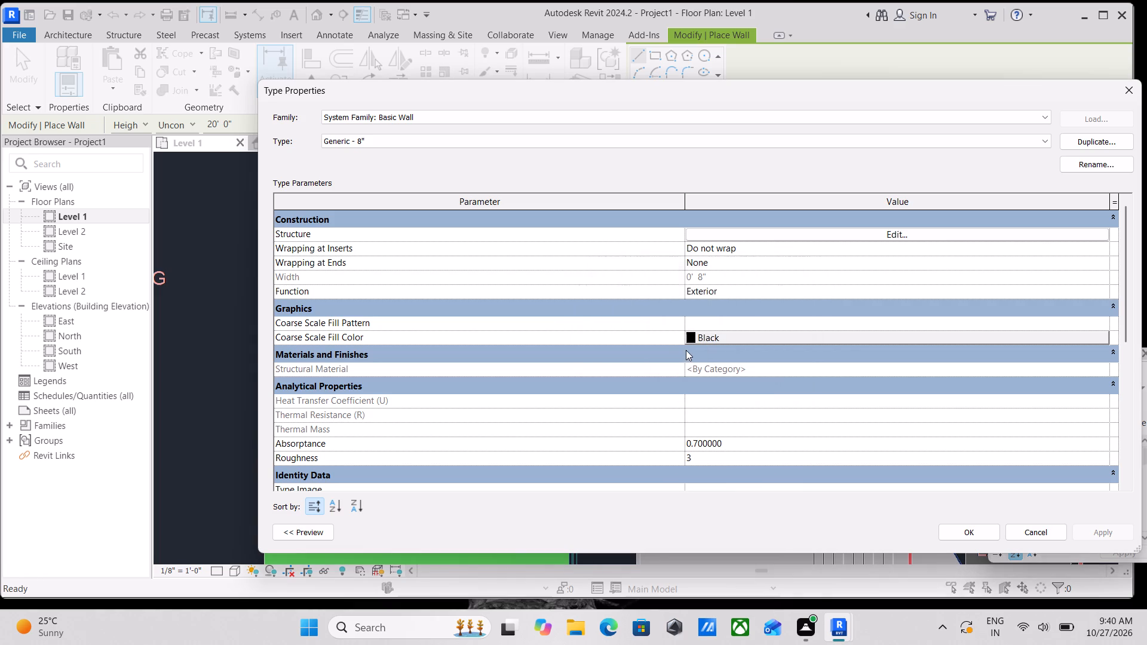
Create a new material named BEIGE COLOUR for the structure layer of the OUTER WALL 8" type.
left_click(803, 232)
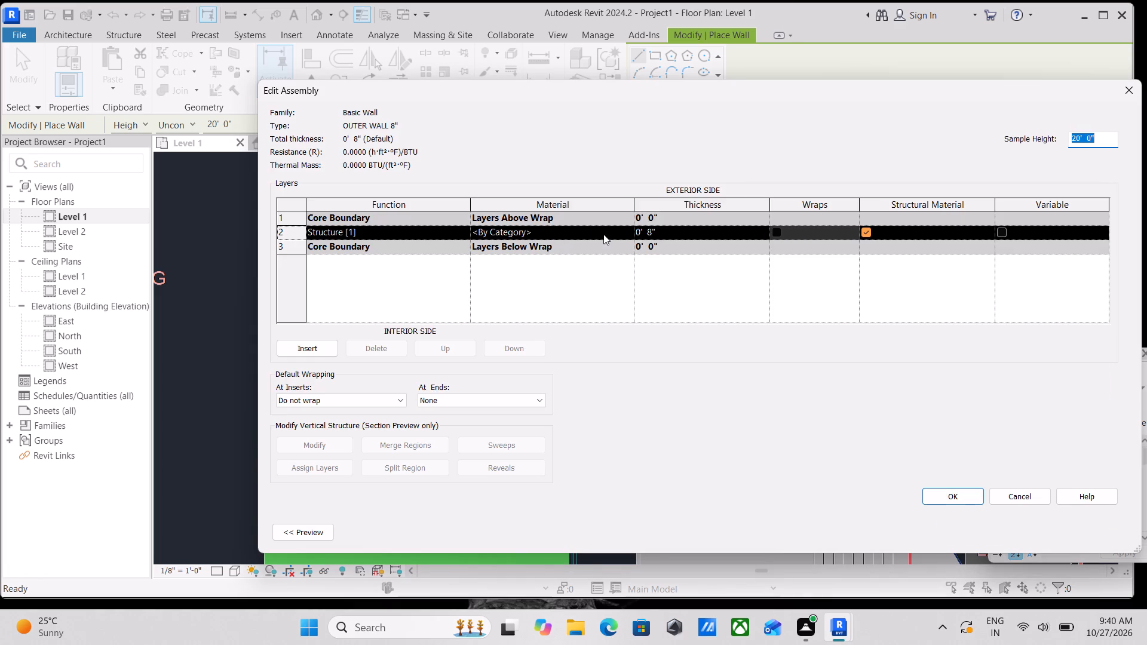
left_click(618, 231)
left_click(628, 233)
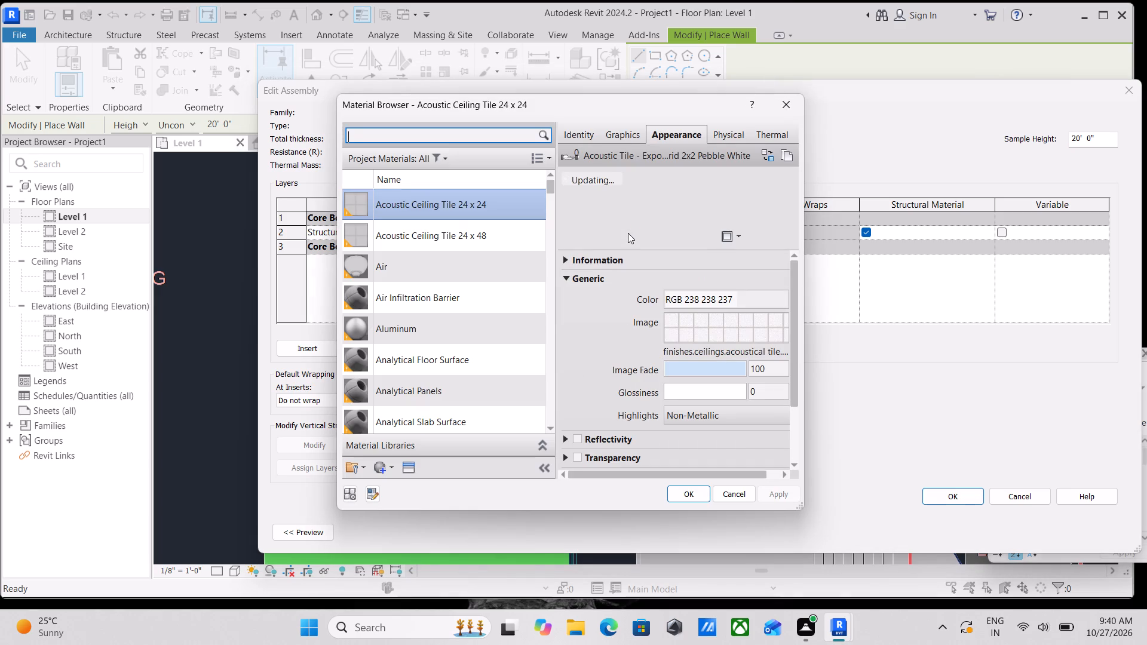
left_click(379, 463)
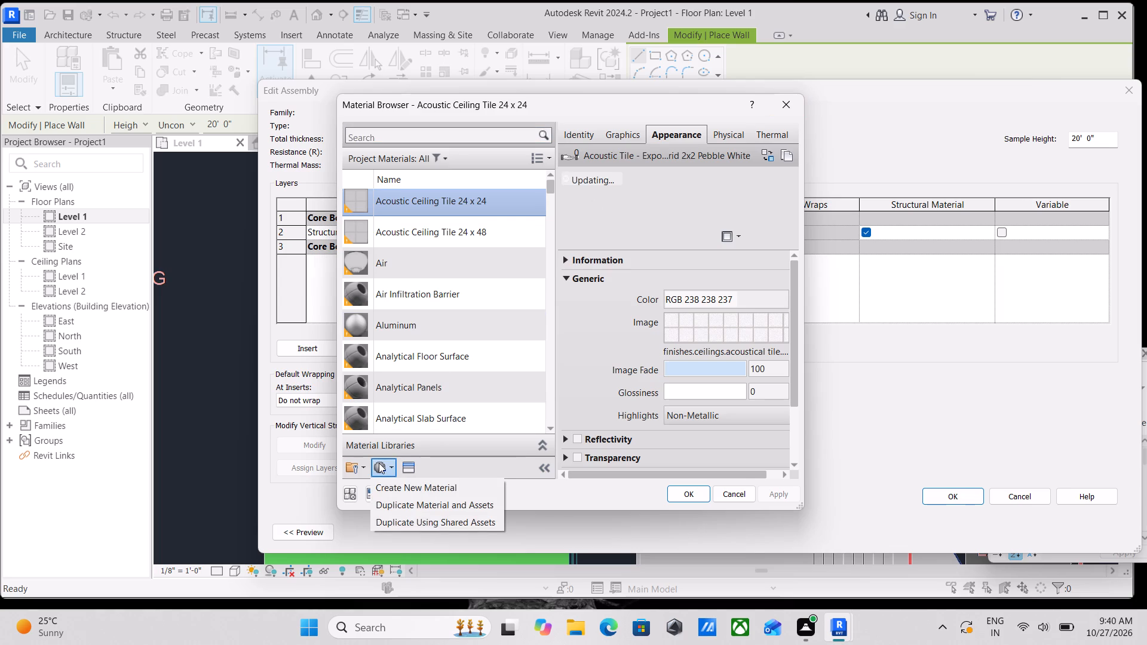
left_click(430, 493)
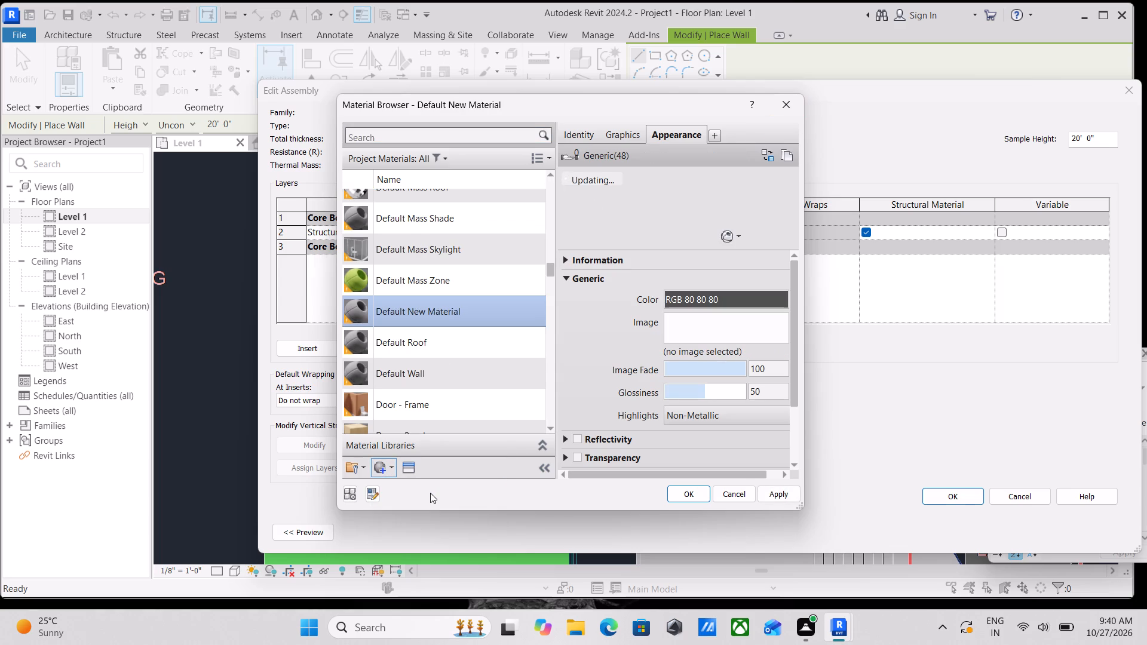
right_click(406, 307)
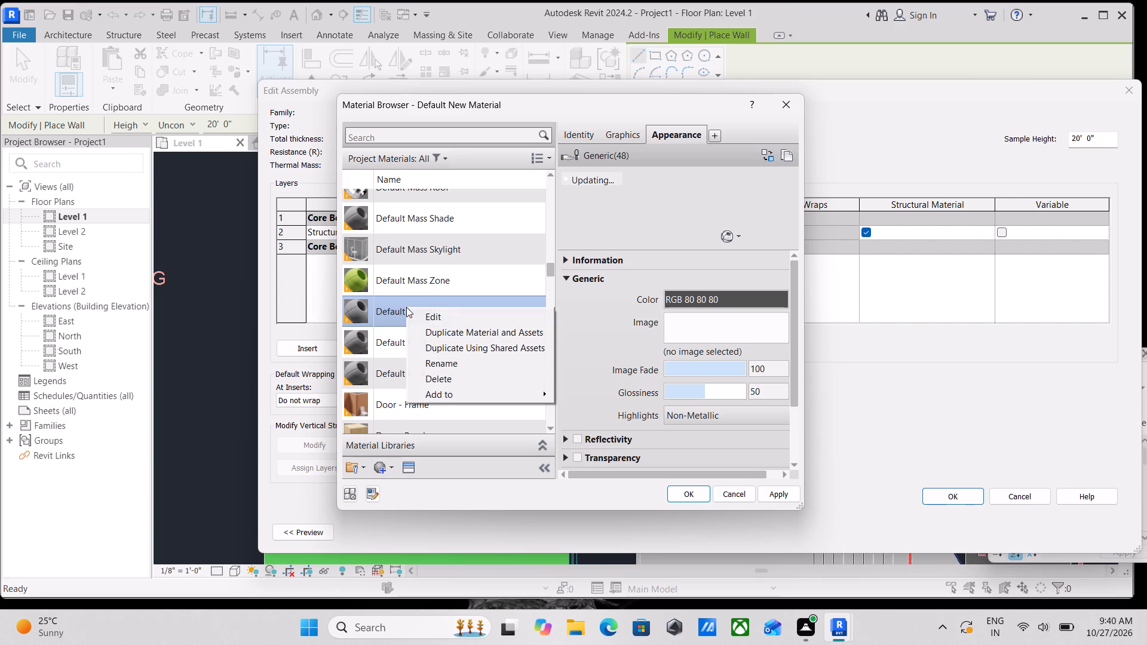
left_click(424, 362)
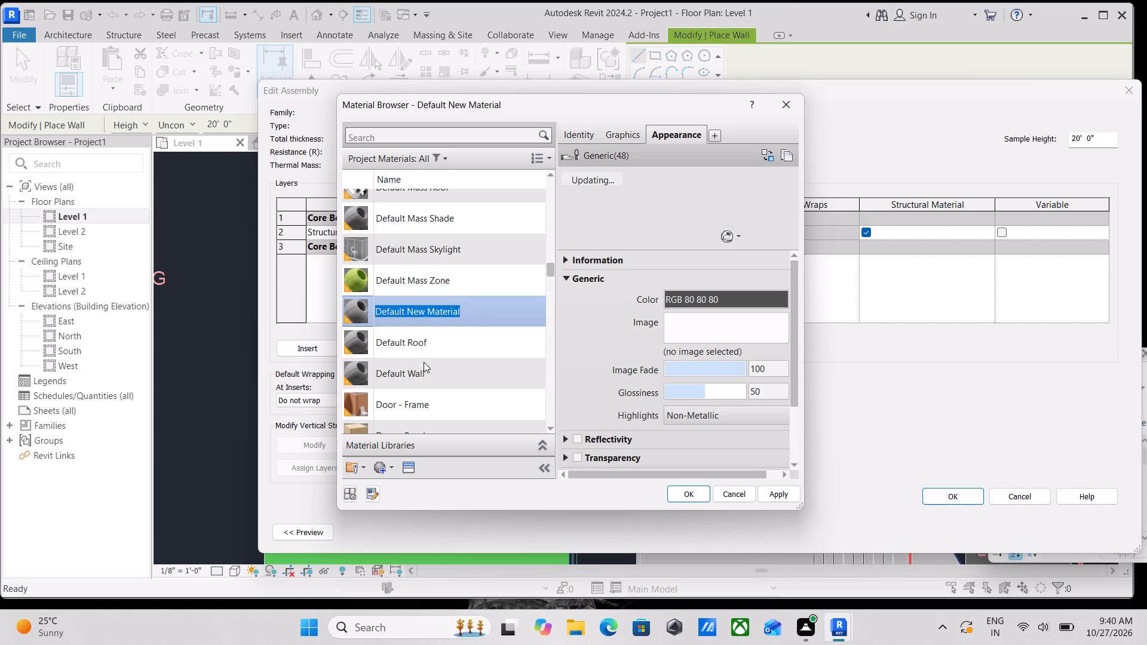
type("WA")
key("BackSpace")
key("BackSpace")
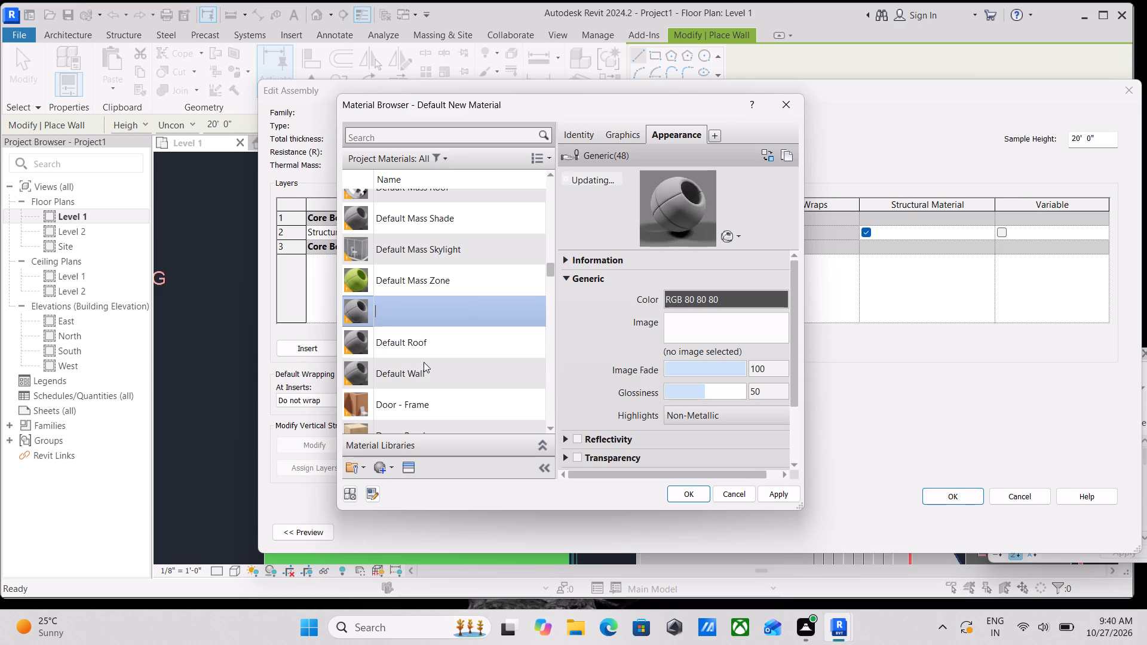
type("BEO")
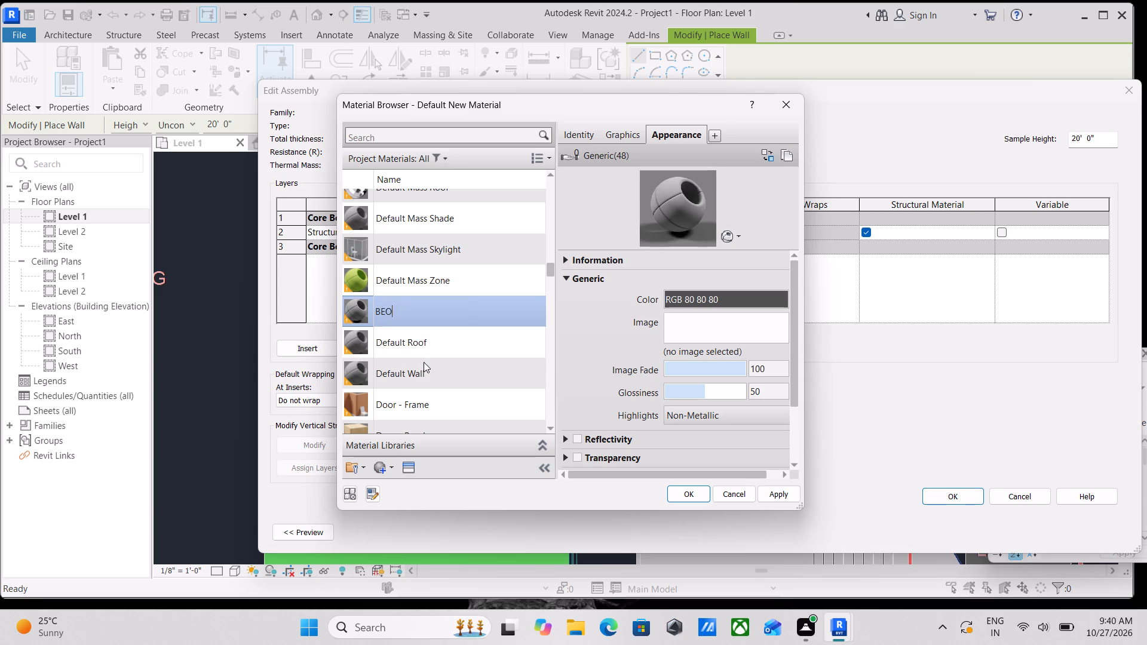
key("BackSpace")
type("IGE")
key("space")
type("COLOUR")
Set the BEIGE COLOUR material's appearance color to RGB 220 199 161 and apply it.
left_click(713, 302)
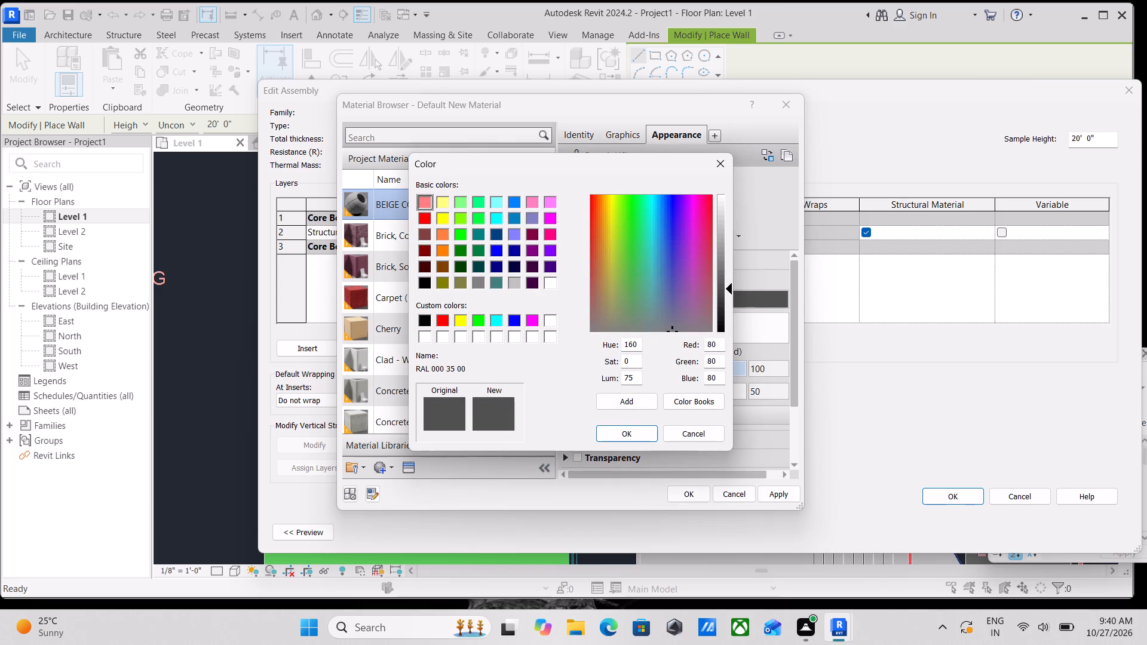
left_click_drag(716, 348, 699, 346)
type("22")
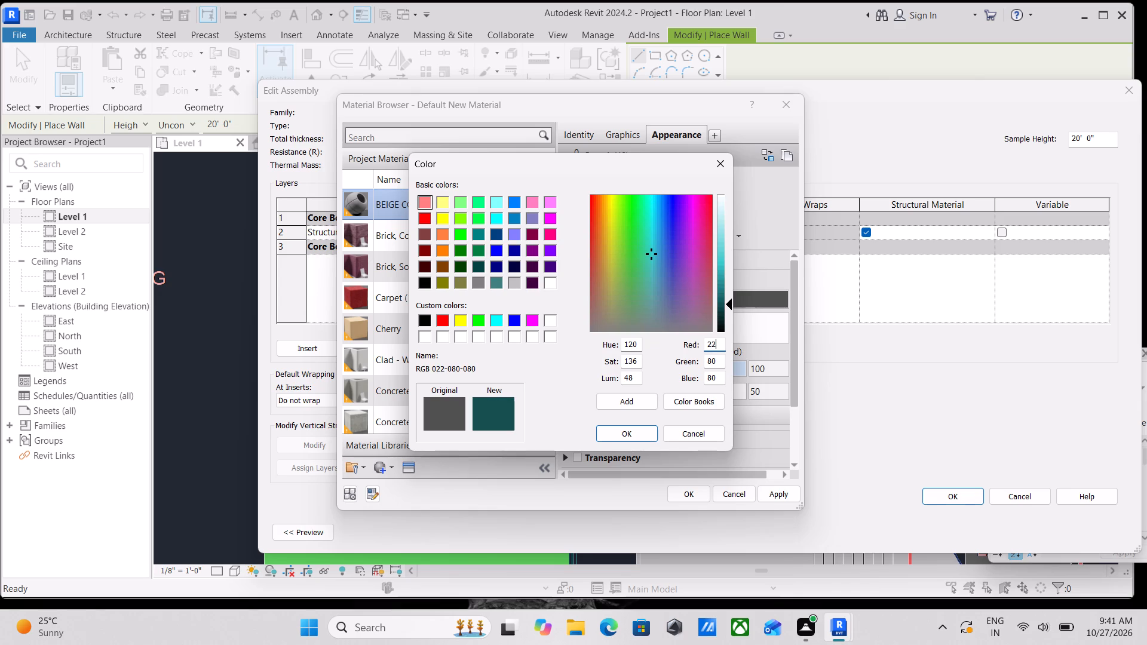
key("0")
left_click_drag(714, 361, 685, 361)
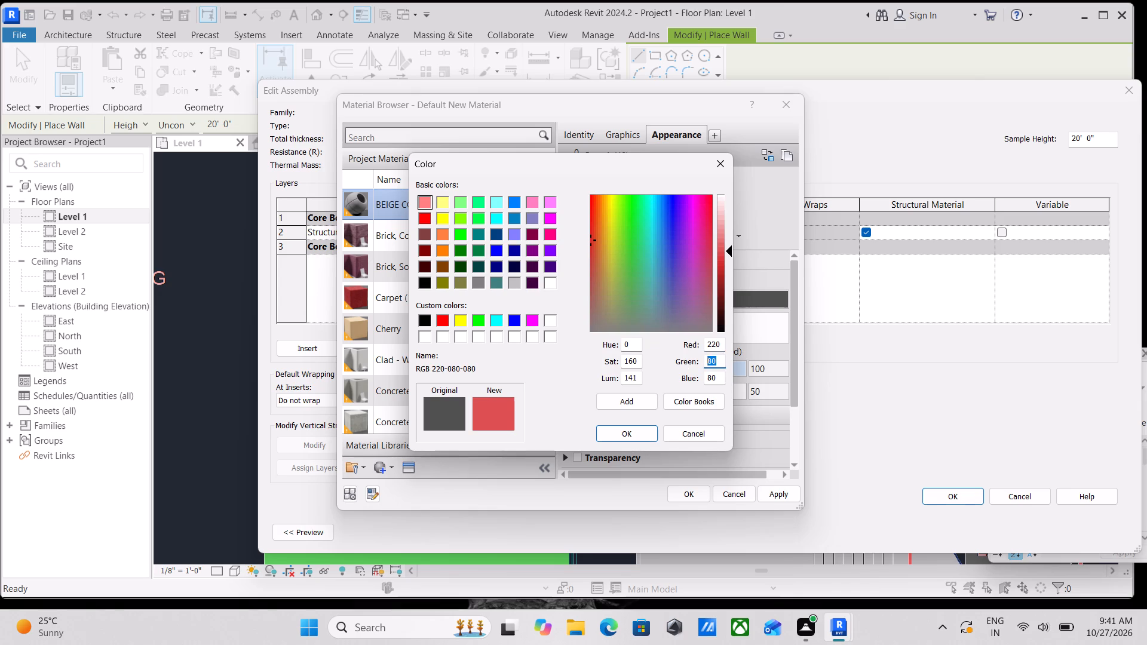
key("1")
type("99")
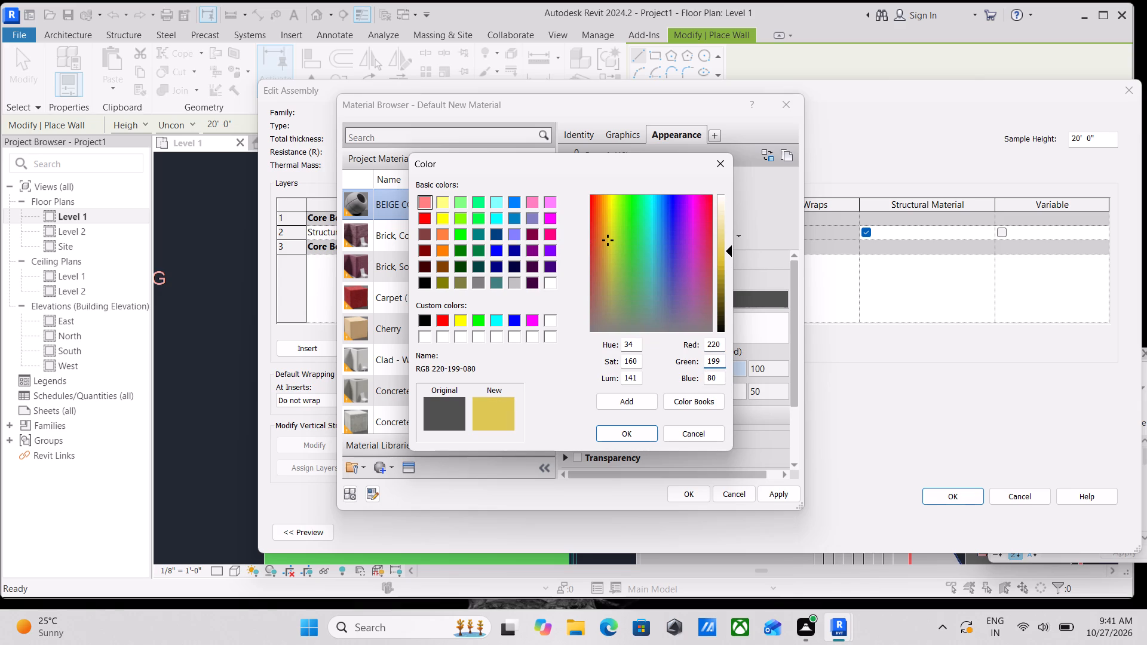
left_click_drag(716, 374, 661, 382)
key("1")
type("61")
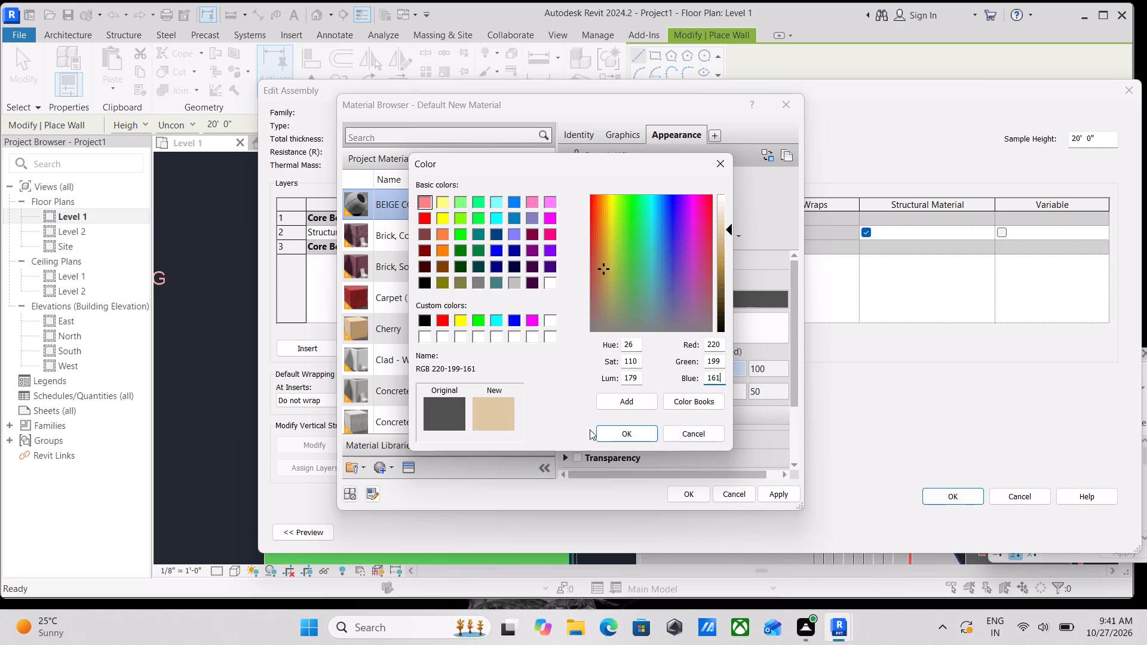
left_click(611, 432)
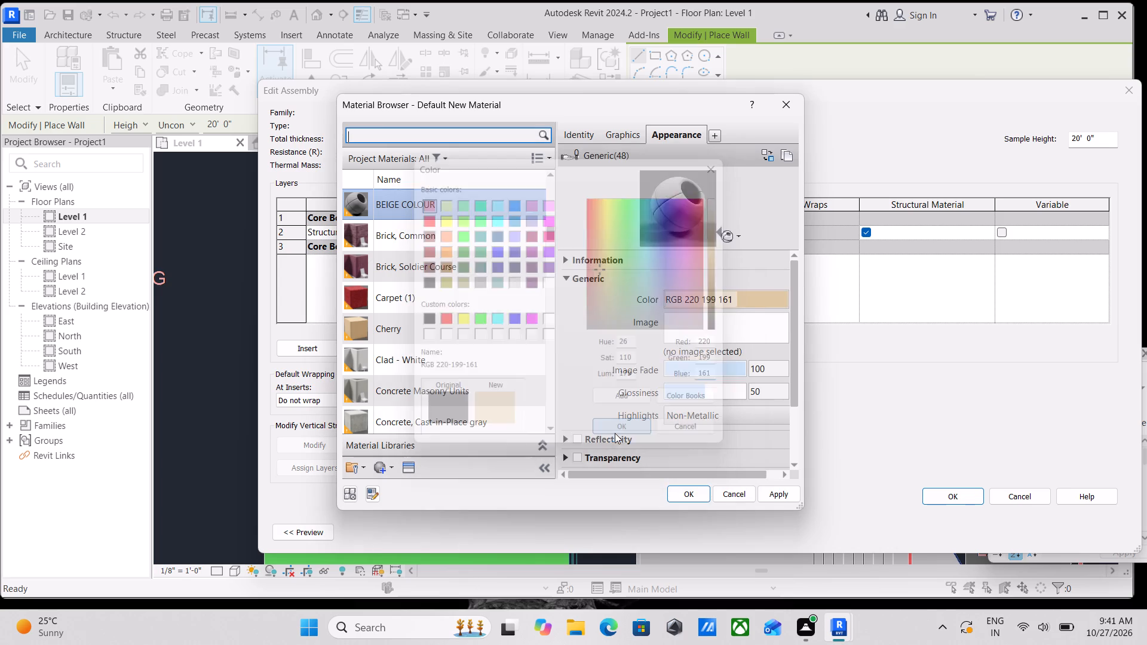
left_click(774, 497)
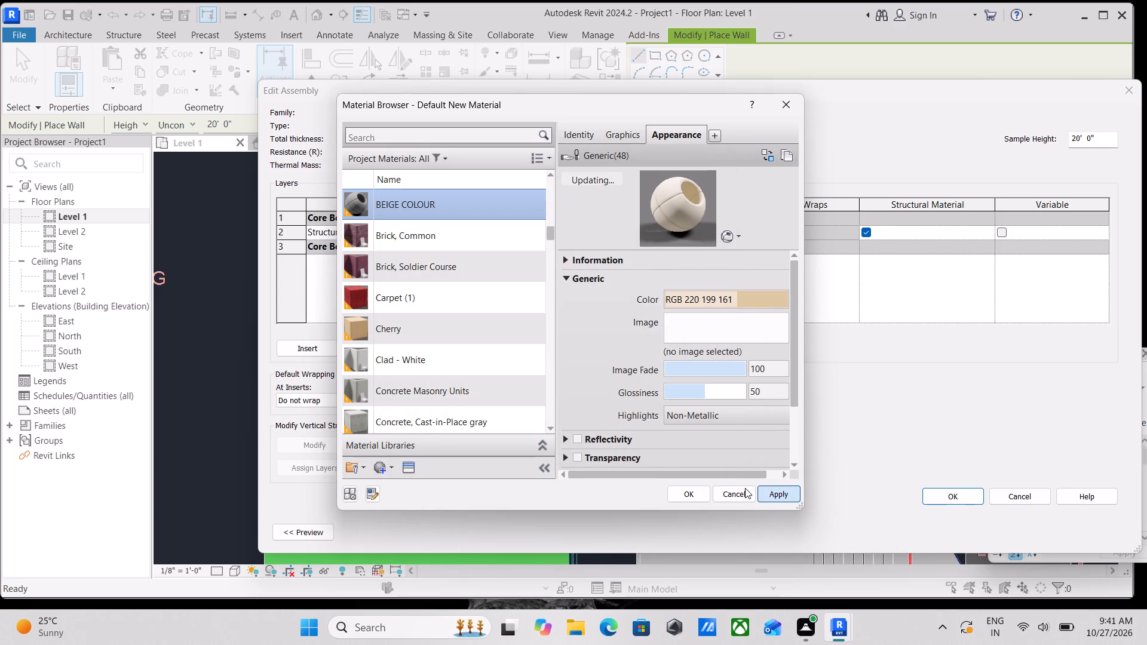
Assign BEIGE COLOUR to the wall's structure layer and save the OUTER WALL 8" type.
left_click(697, 489)
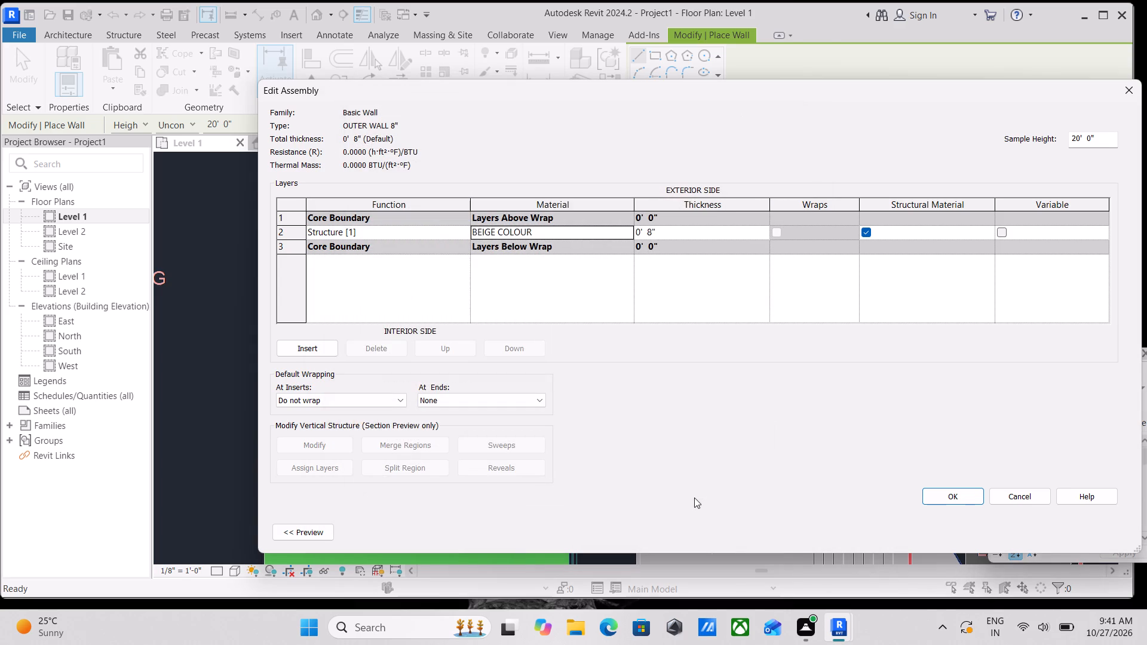
left_click(965, 498)
left_click(1111, 530)
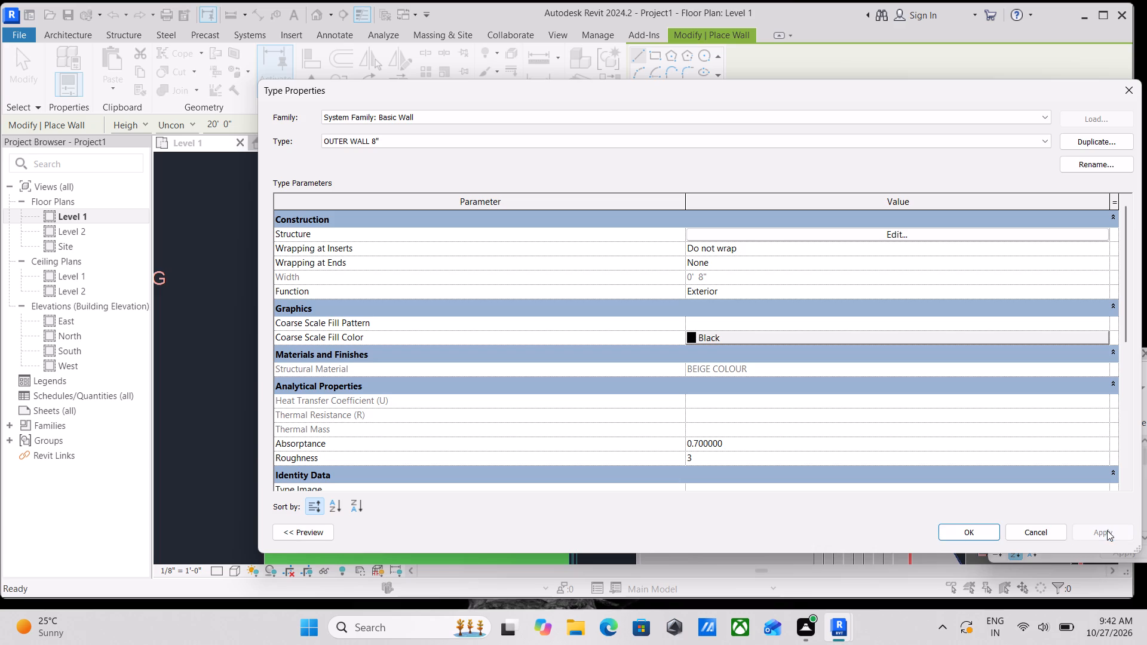
left_click(958, 527)
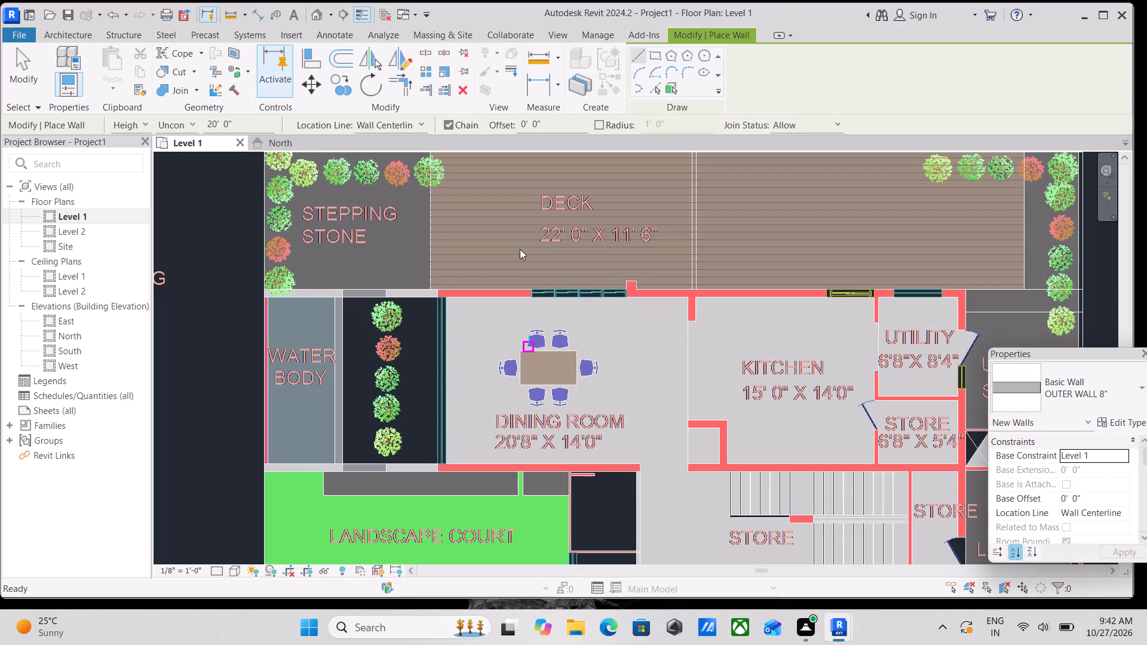
Set the top constraint of the new walls to Level 2 instead of an unconnected height.
scroll(463, 262, "up", 3)
scroll(390, 282, "down", 2)
middle_click_drag(390, 282, 431, 536)
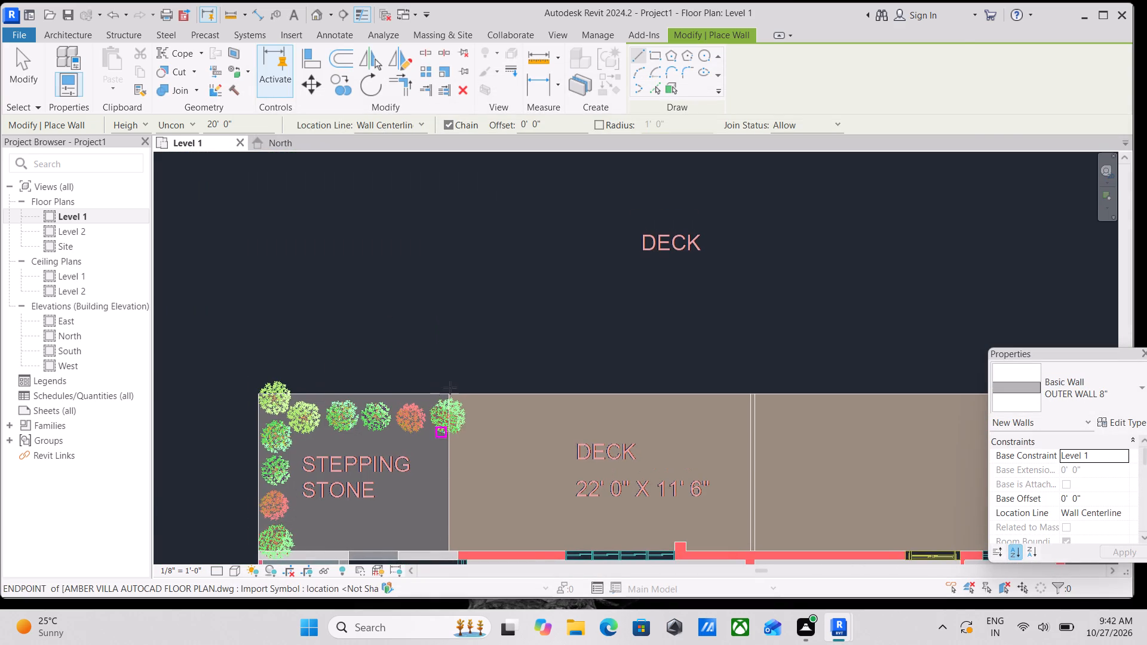
scroll(450, 387, "down", 2)
middle_click_drag(450, 387, 424, 256)
scroll(434, 292, "down", 1)
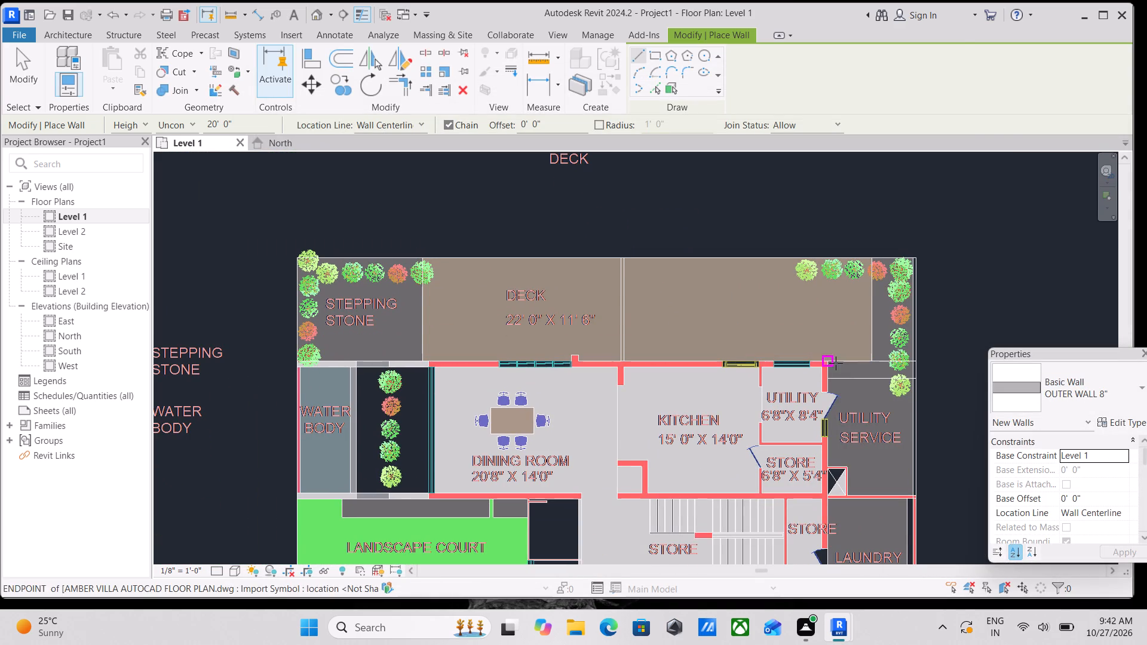
left_click(190, 125)
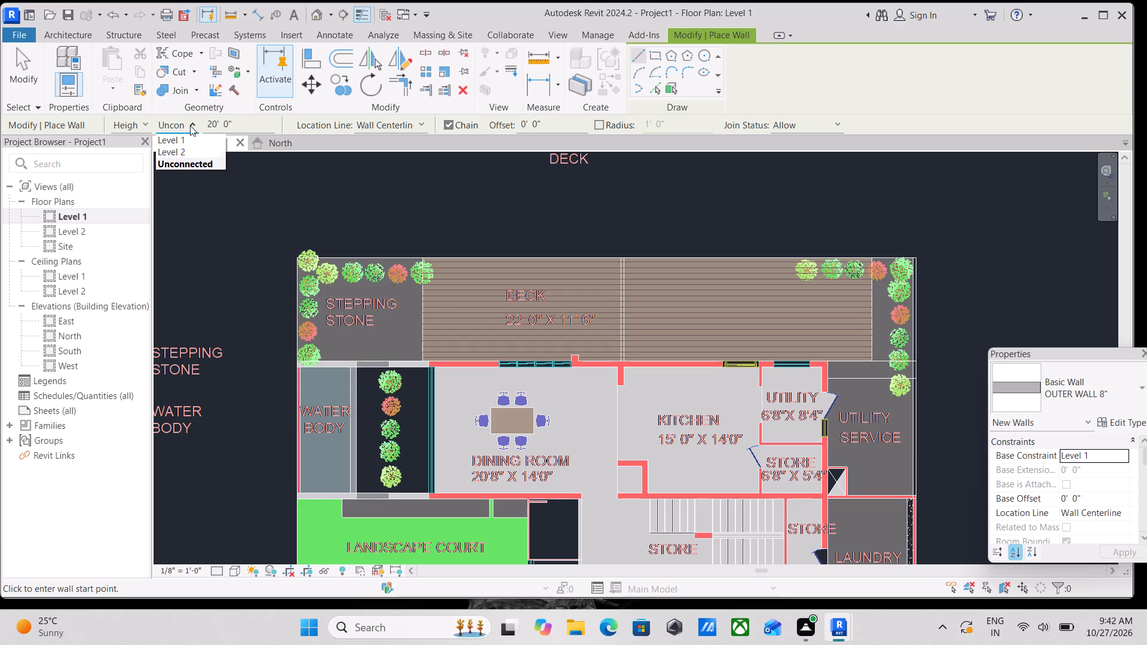
left_click(185, 148)
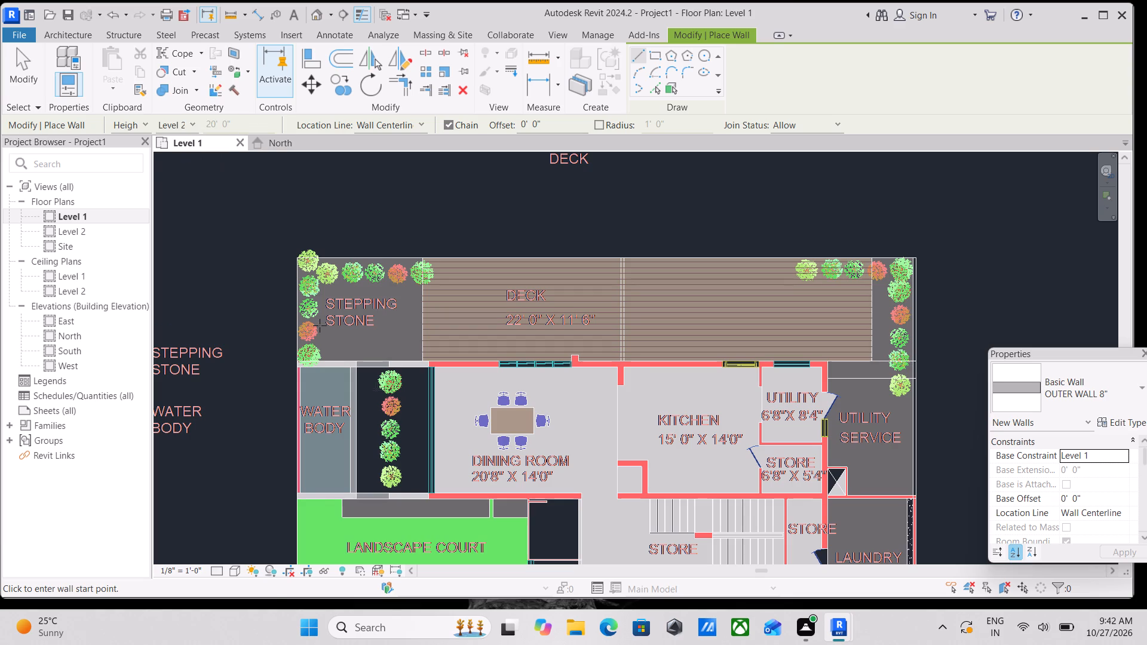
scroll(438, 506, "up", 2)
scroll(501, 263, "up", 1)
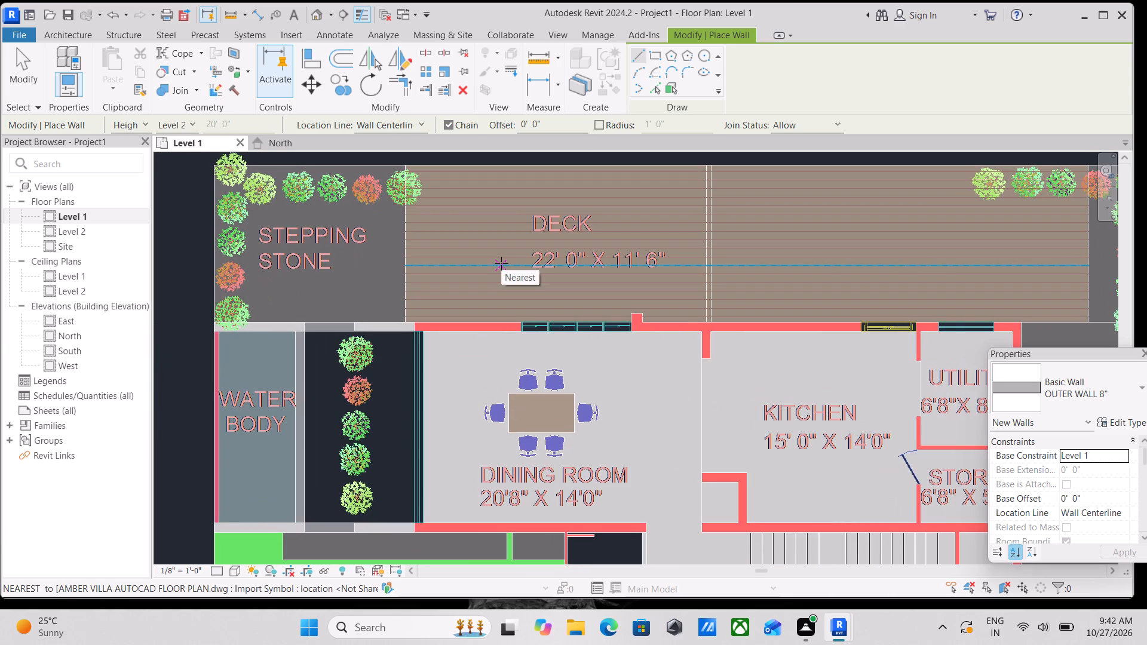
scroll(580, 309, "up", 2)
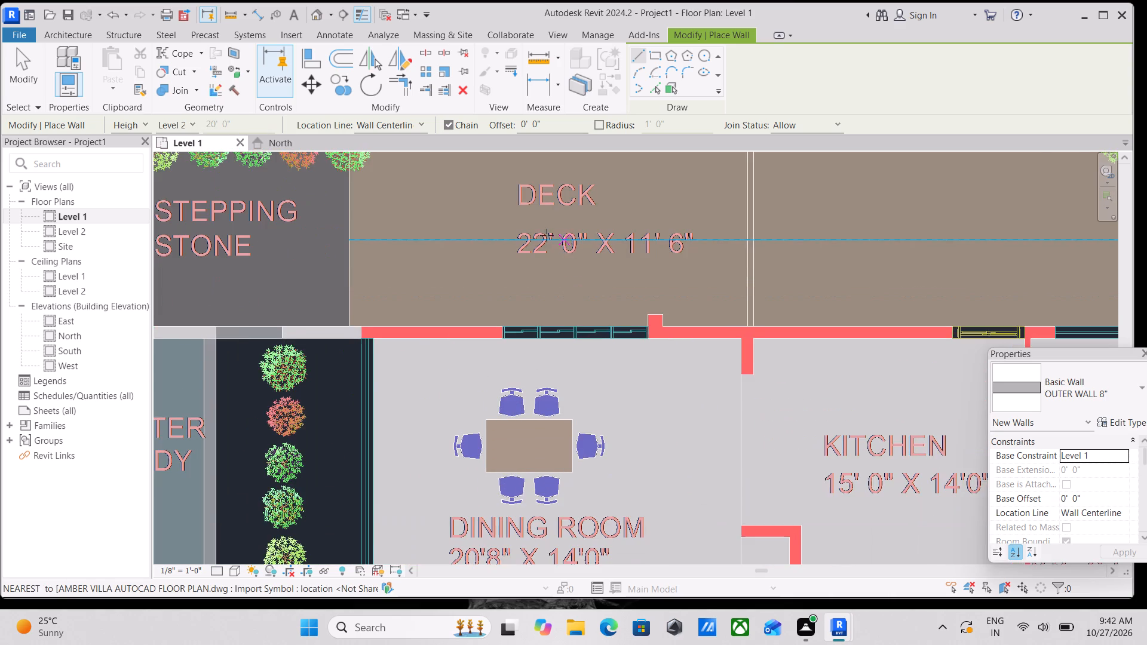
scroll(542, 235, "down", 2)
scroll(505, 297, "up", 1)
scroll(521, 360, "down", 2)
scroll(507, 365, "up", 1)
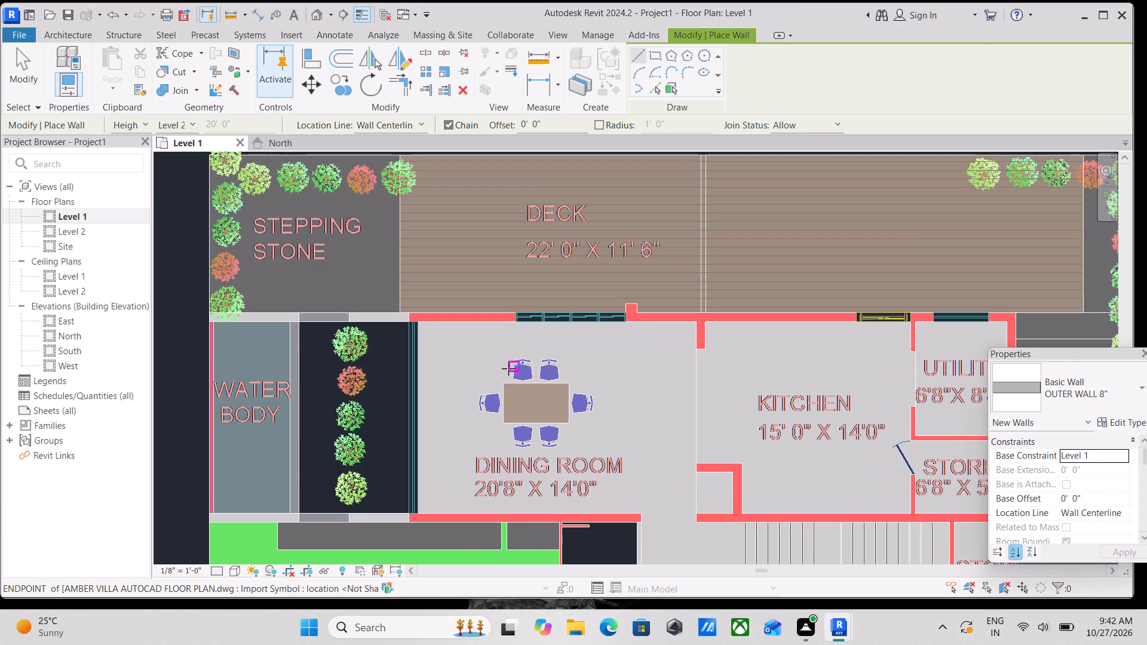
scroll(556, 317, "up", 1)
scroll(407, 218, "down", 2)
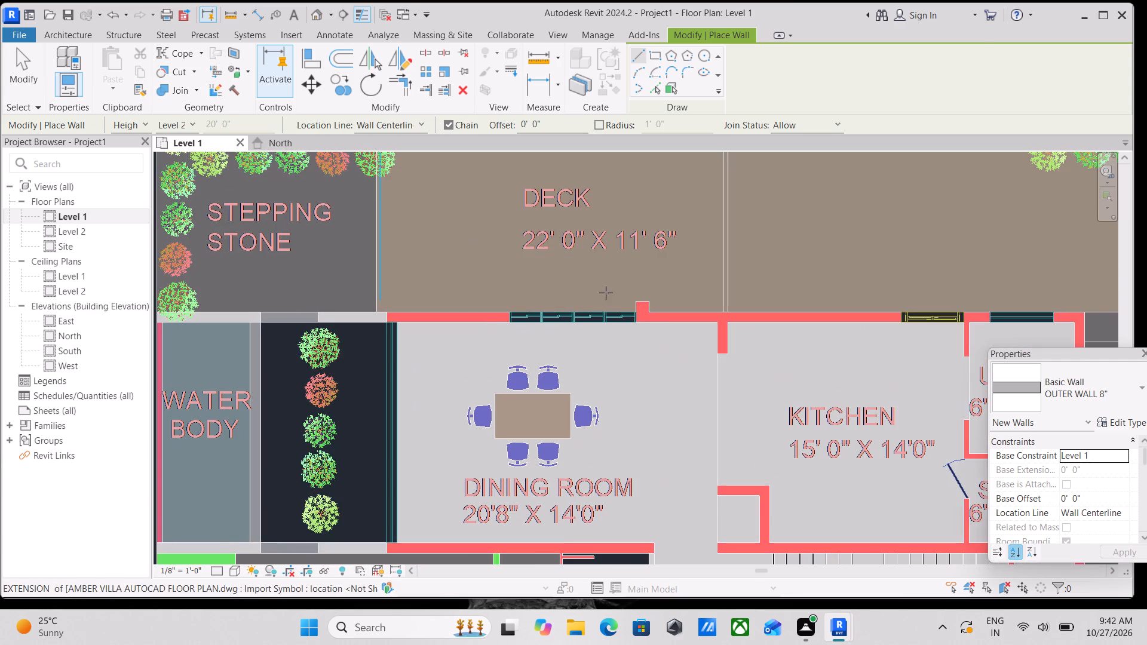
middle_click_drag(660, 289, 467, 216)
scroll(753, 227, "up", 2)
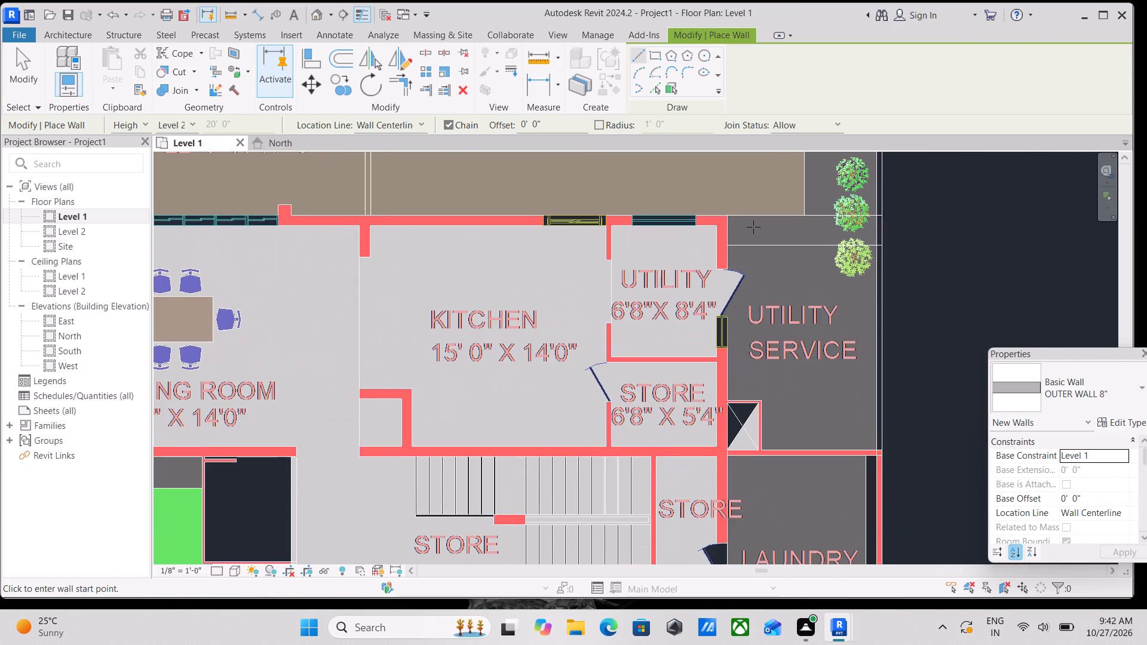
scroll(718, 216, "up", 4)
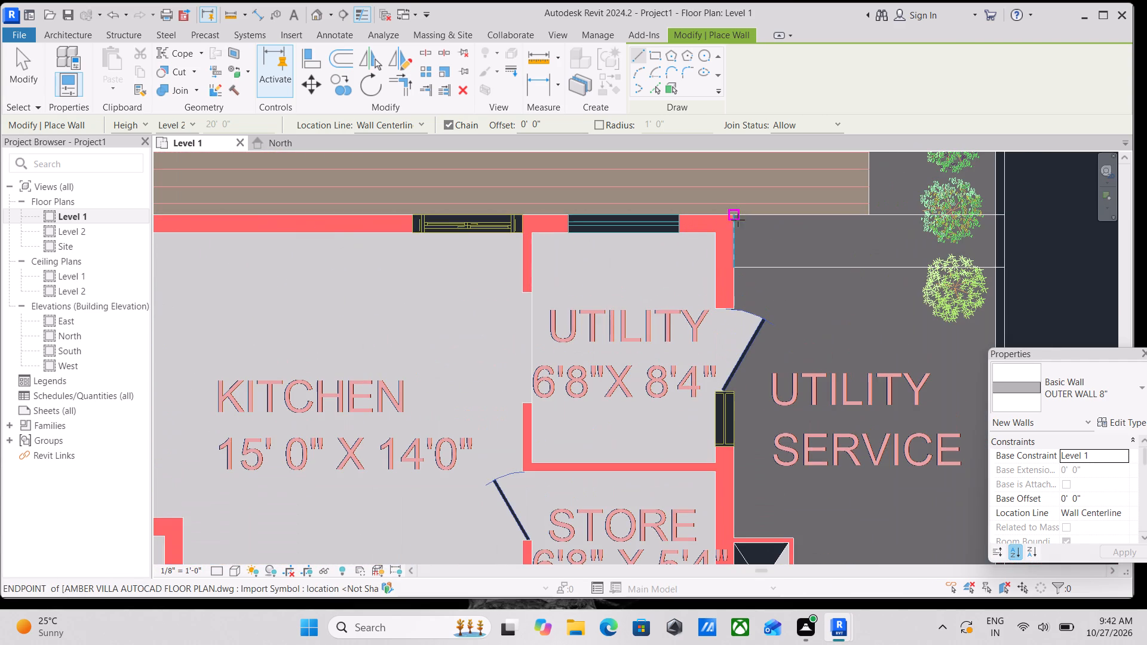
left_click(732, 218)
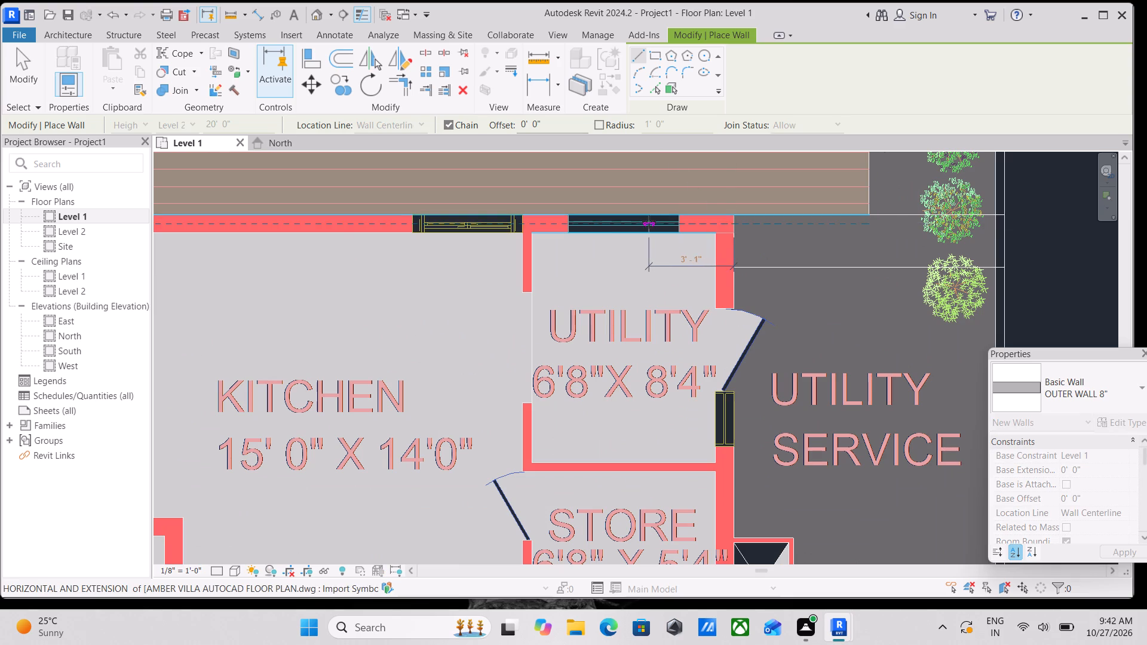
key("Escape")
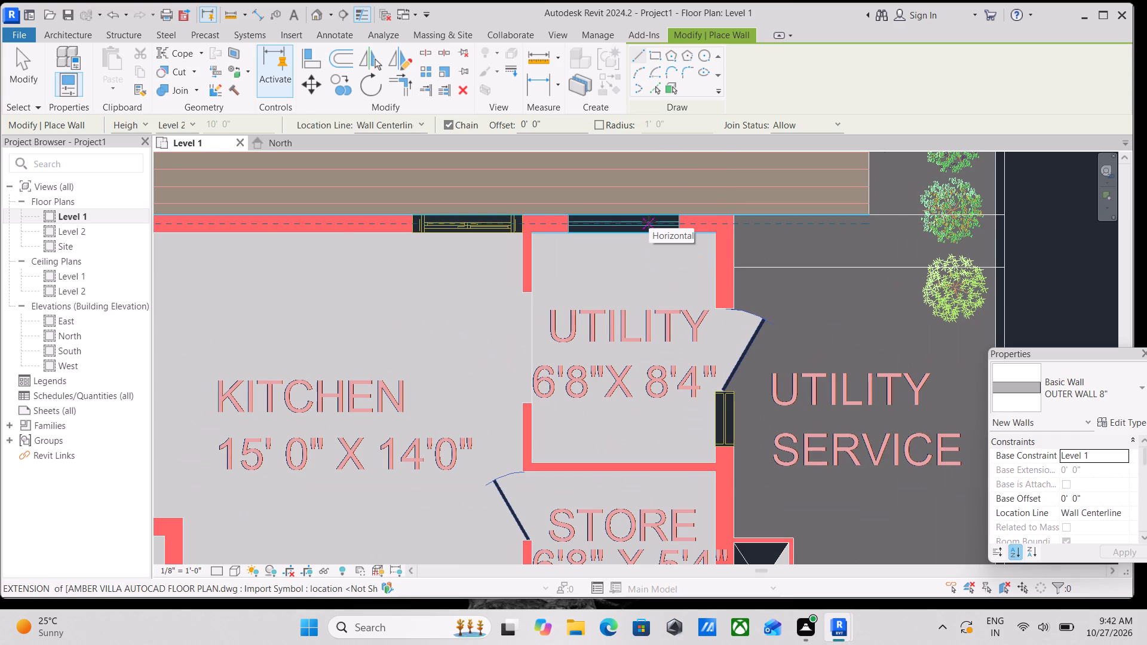
Draw the top outer wall from the utility room's outer corner to the dining room's far corner, about 44' long, located by Finish Face: Interior.
left_click(427, 122)
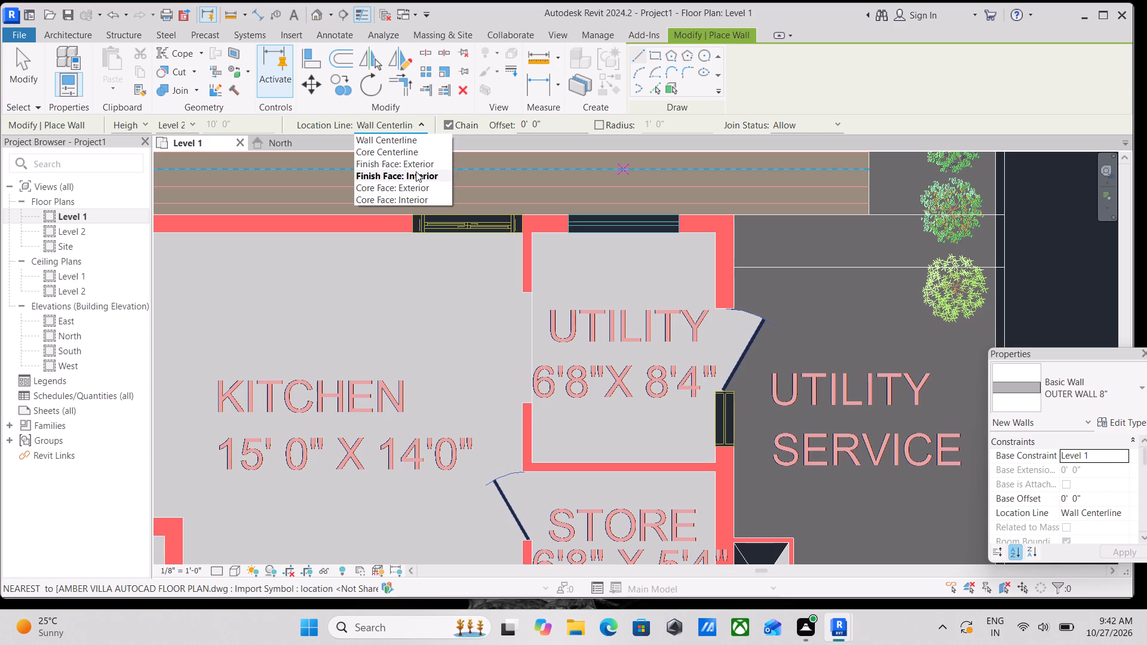
left_click(421, 180)
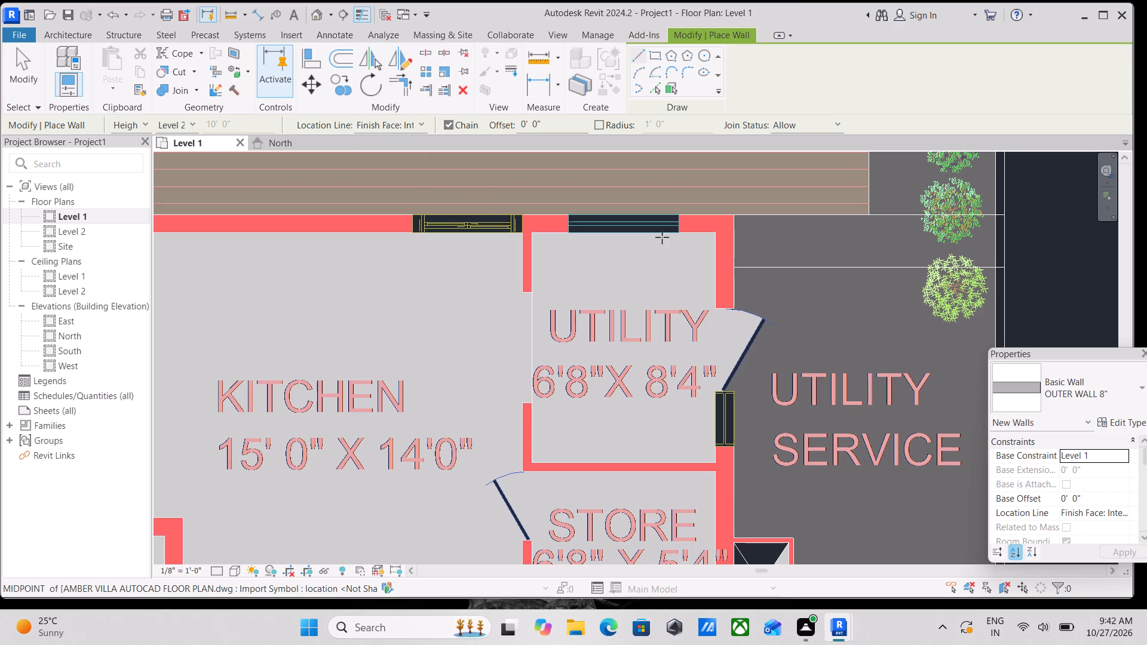
left_click_drag(733, 217, 732, 217)
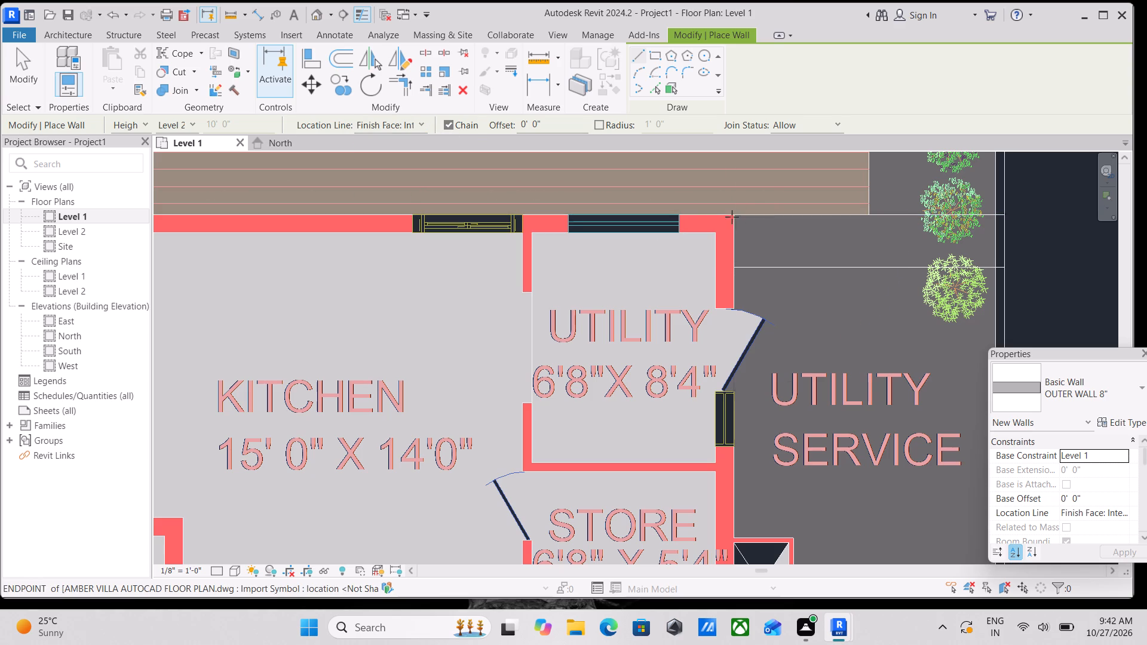
left_click_drag(732, 217, 725, 216)
scroll(553, 212, "down", 1)
middle_click_drag(555, 213, 665, 211)
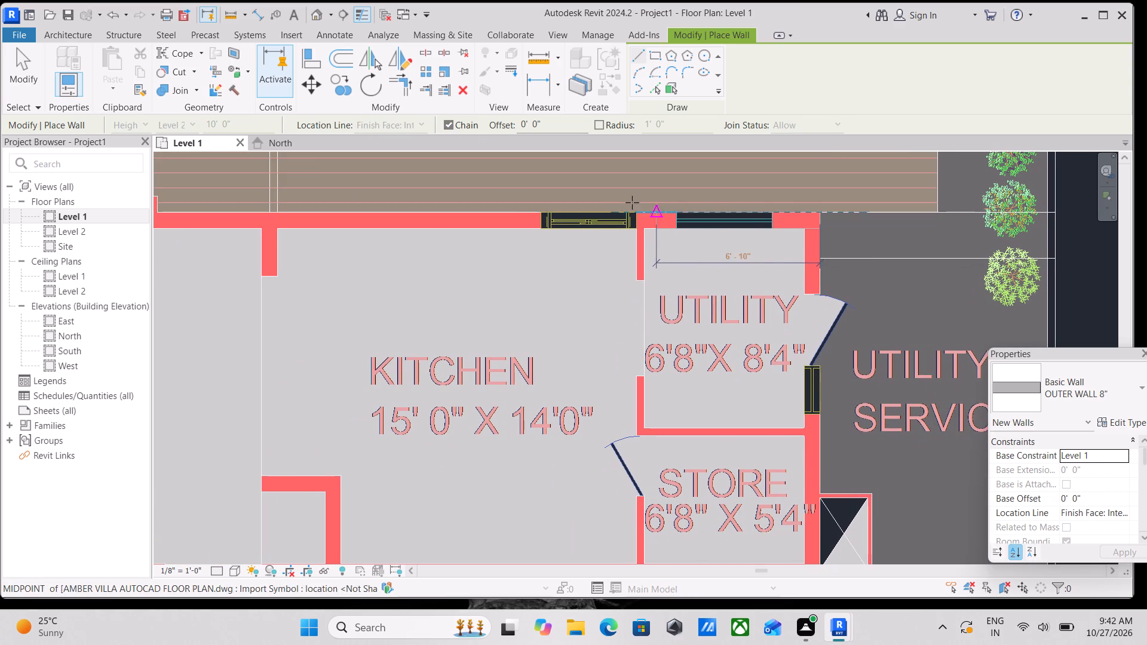
middle_click_drag(326, 186, 704, 199)
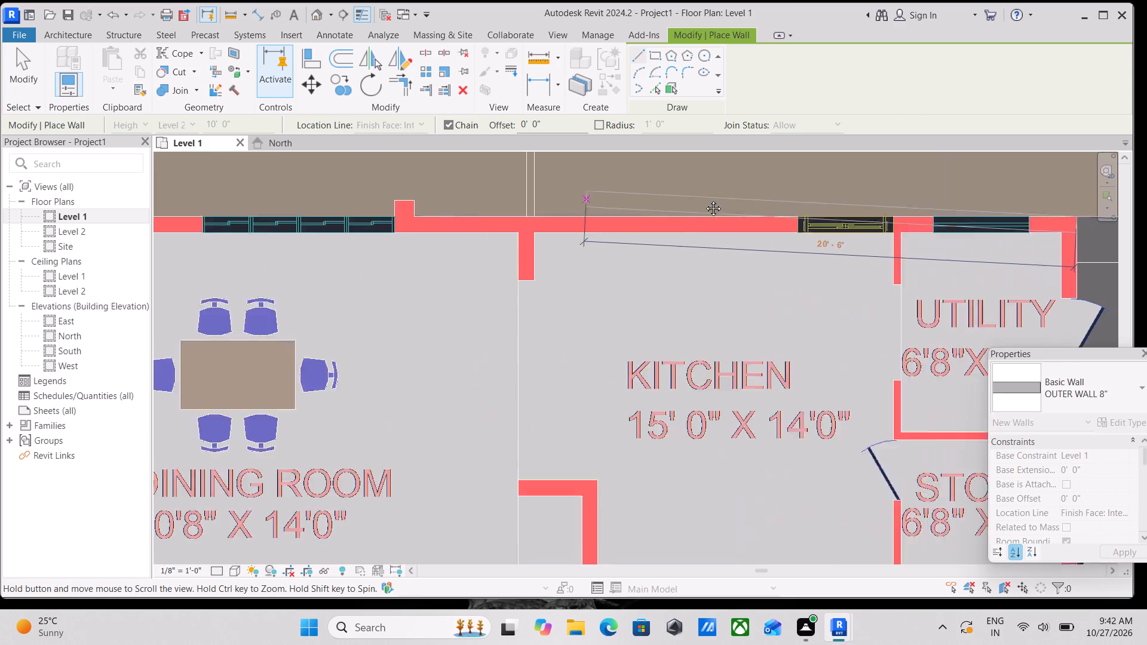
middle_click_drag(704, 199, 717, 199)
scroll(504, 222, "down", 1)
middle_click_drag(504, 223, 747, 222)
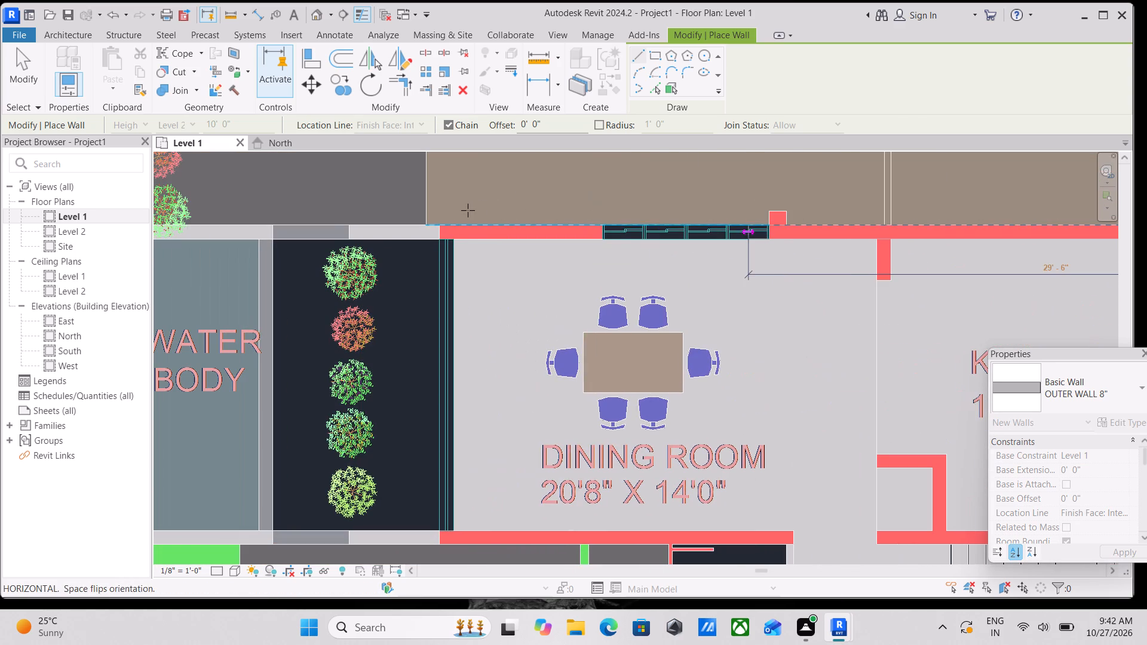
scroll(416, 221, "down", 1)
middle_click_drag(416, 221, 680, 207)
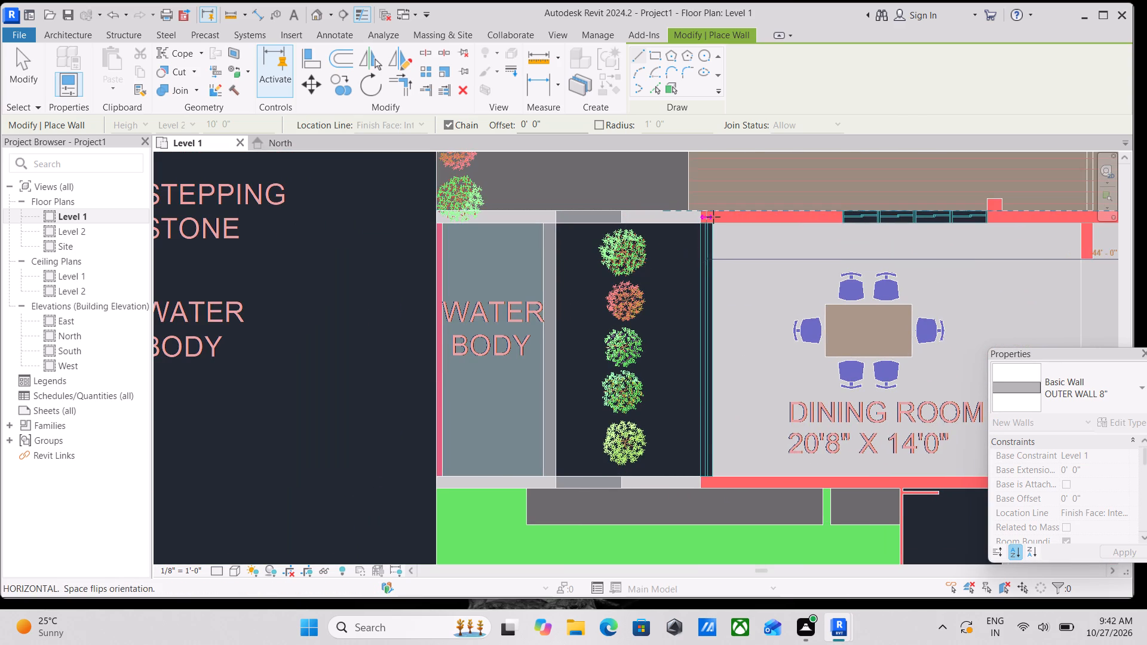
scroll(713, 217, "up", 3)
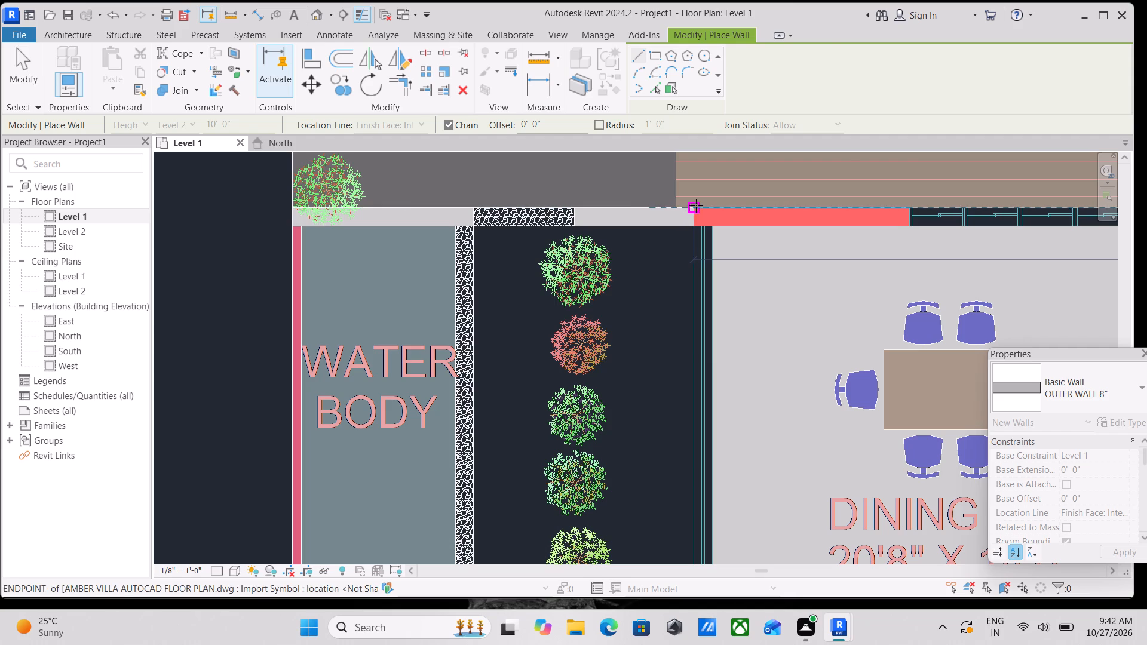
left_click(696, 205)
Continue the outer wall along the dining room's planter side, down to the corner at the landscape court.
scroll(689, 292, "down", 2)
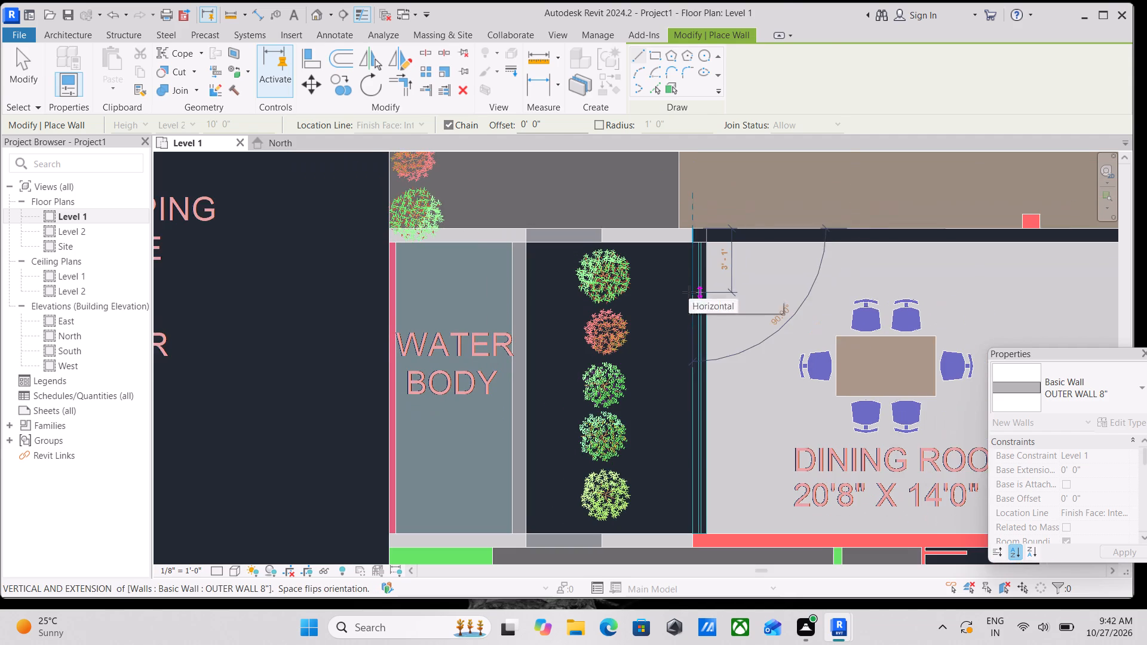
middle_click_drag(689, 292, 688, 131)
middle_click_drag(699, 382, 668, 328)
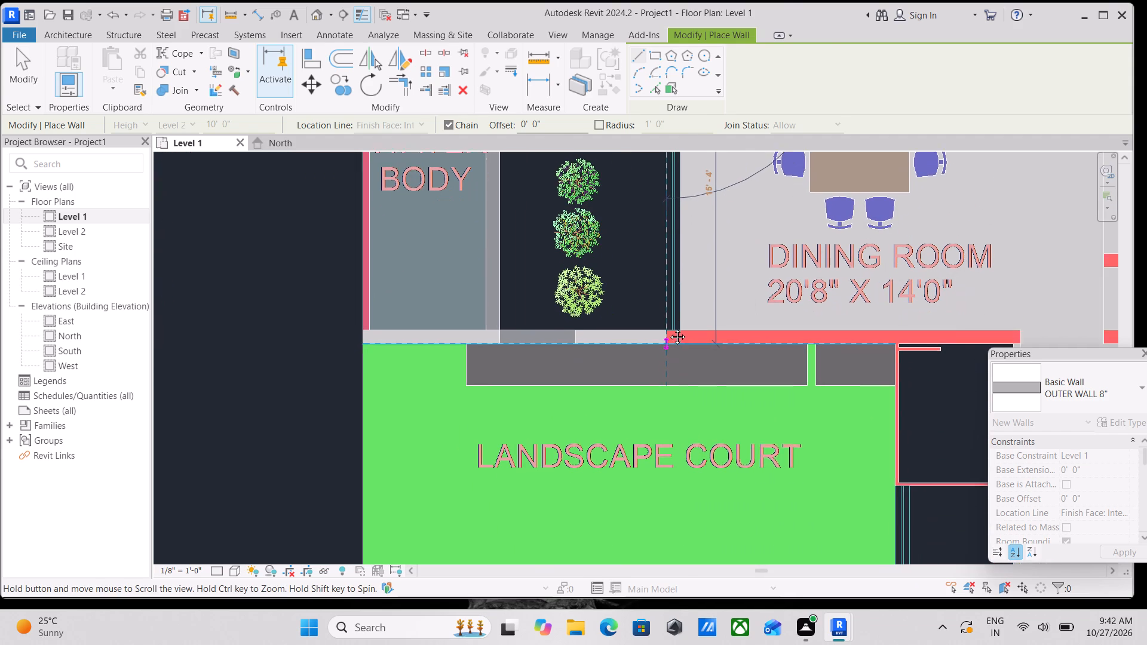
middle_click_drag(668, 328, 660, 309)
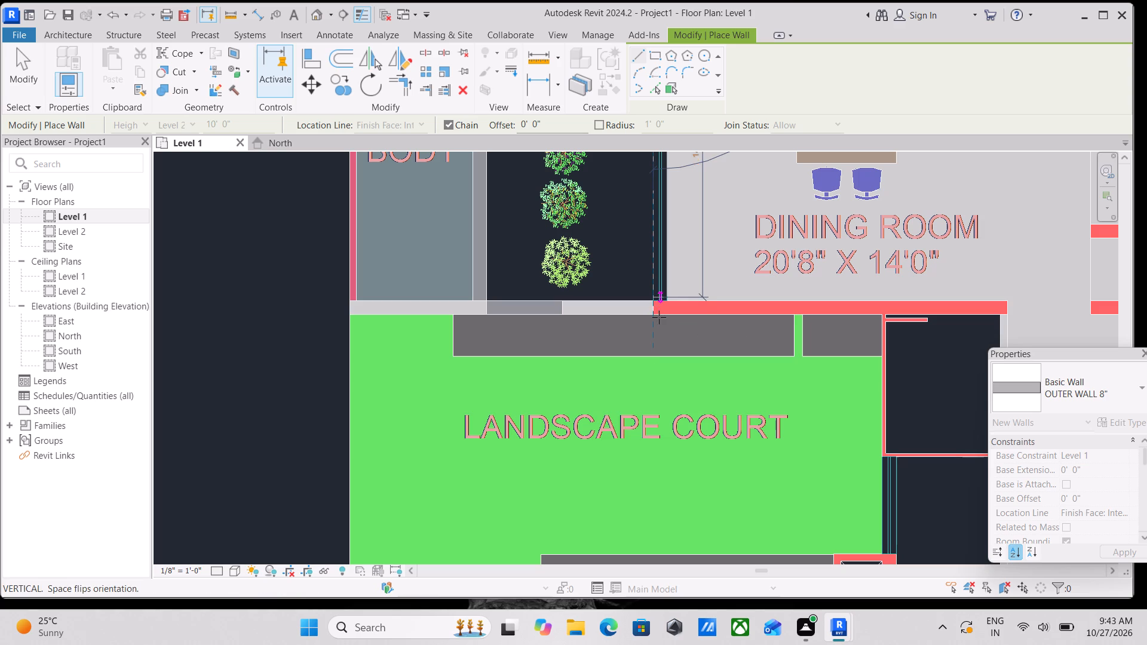
left_click(654, 319)
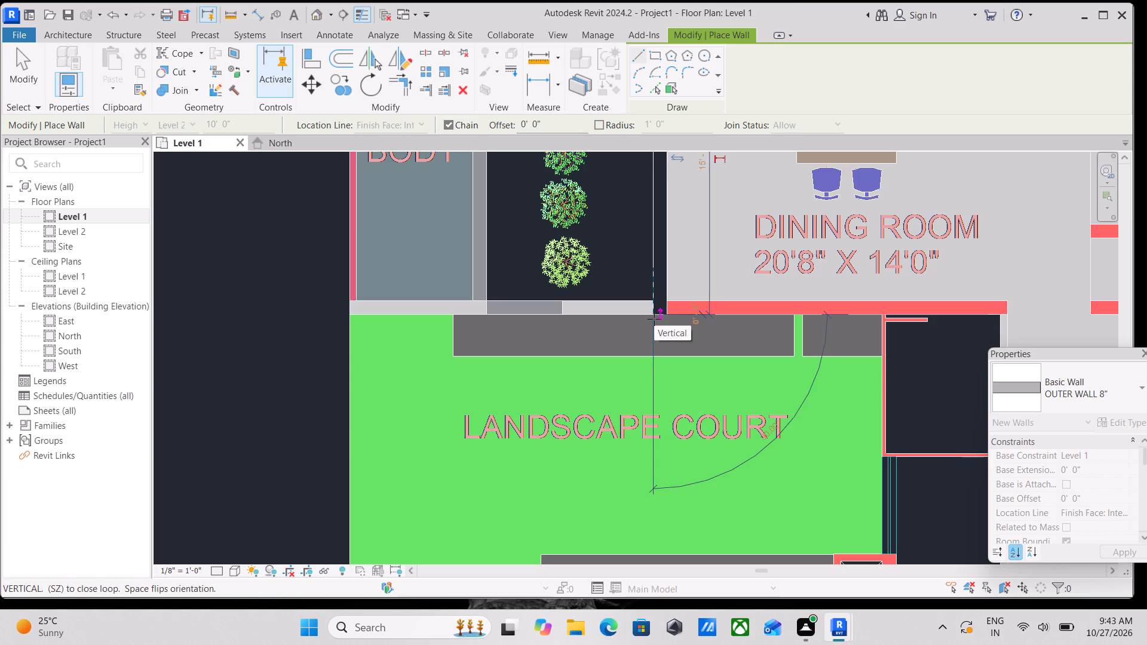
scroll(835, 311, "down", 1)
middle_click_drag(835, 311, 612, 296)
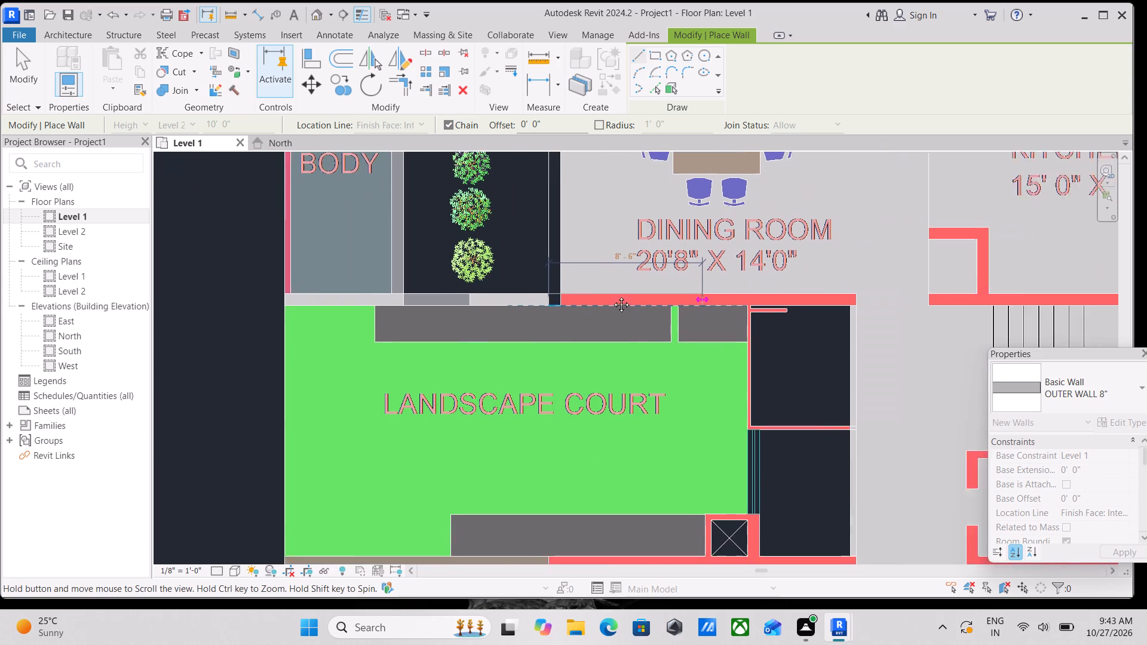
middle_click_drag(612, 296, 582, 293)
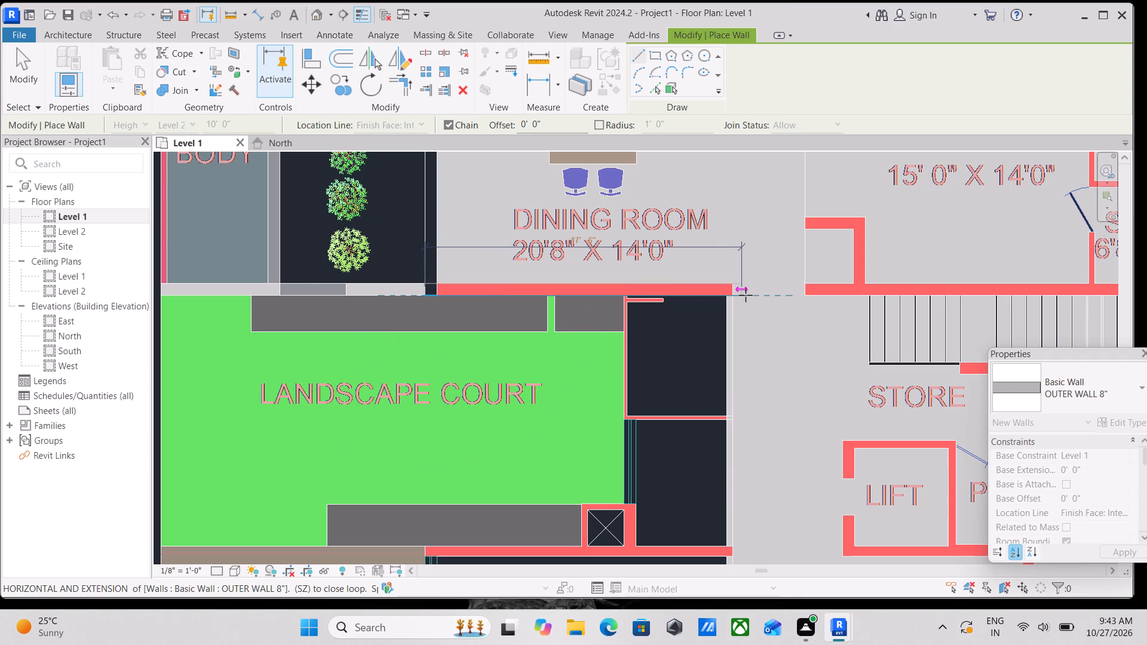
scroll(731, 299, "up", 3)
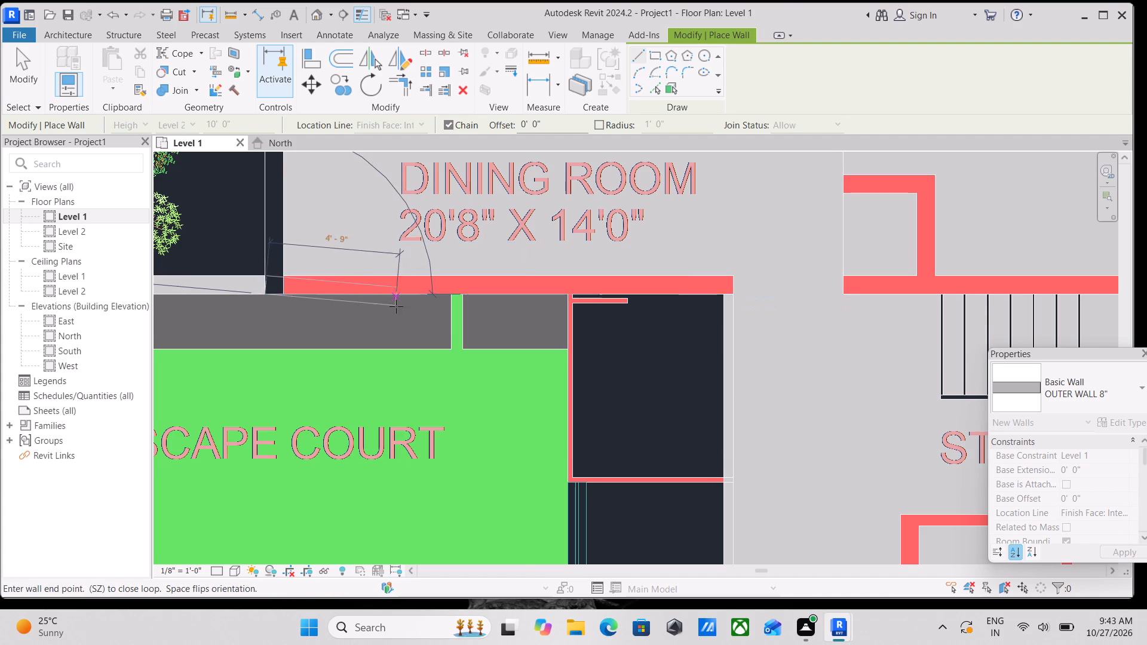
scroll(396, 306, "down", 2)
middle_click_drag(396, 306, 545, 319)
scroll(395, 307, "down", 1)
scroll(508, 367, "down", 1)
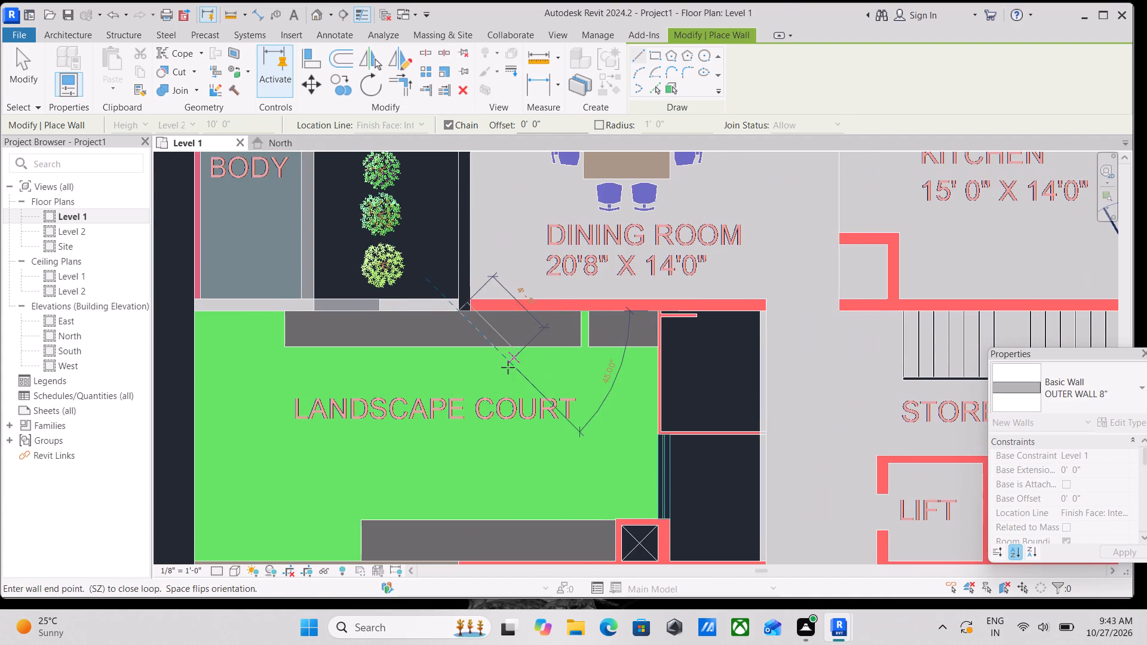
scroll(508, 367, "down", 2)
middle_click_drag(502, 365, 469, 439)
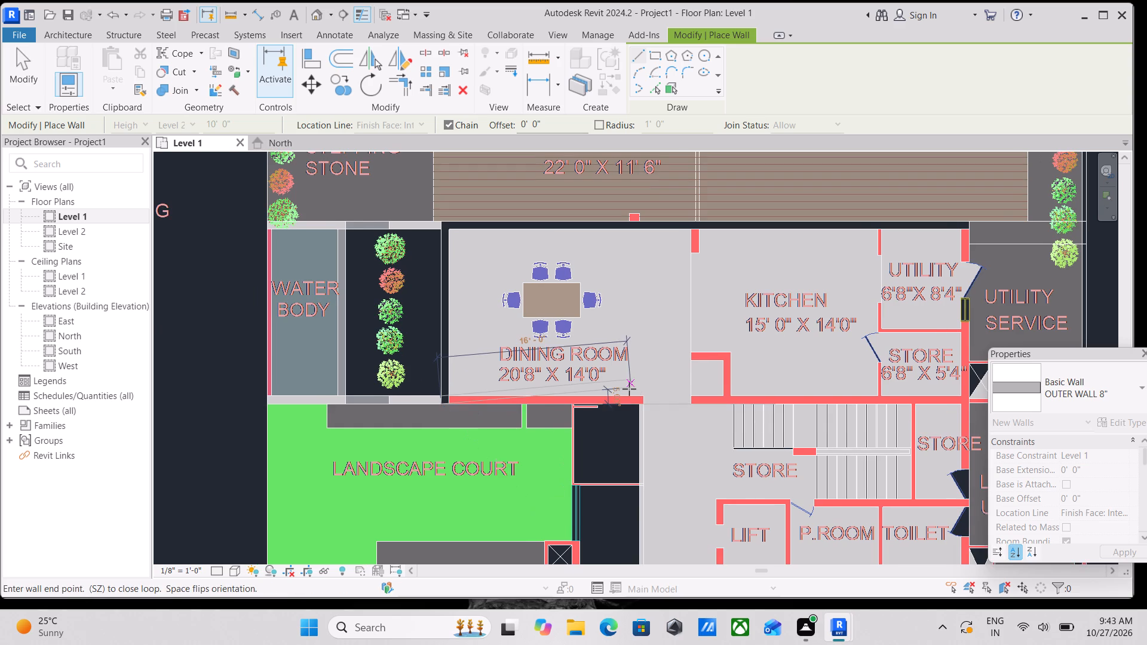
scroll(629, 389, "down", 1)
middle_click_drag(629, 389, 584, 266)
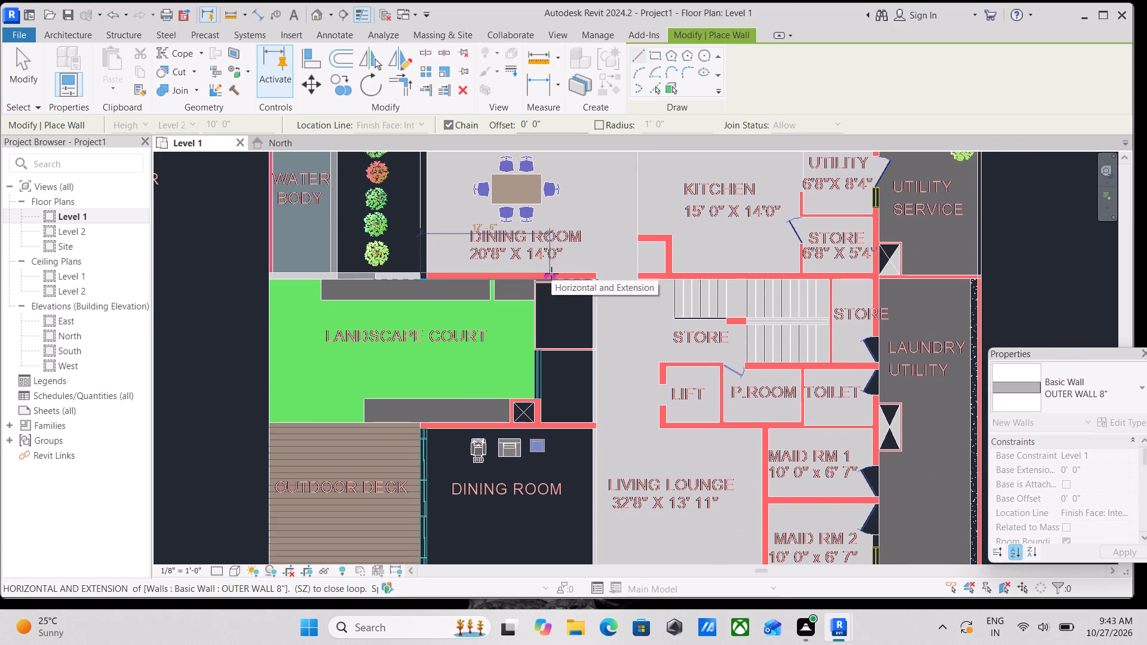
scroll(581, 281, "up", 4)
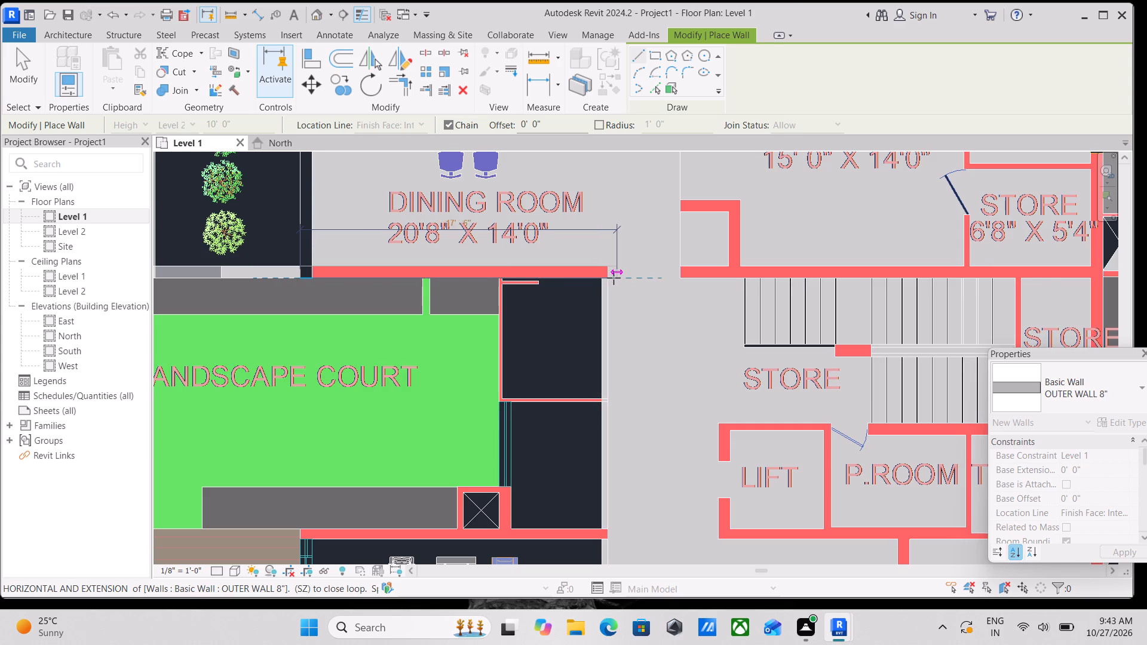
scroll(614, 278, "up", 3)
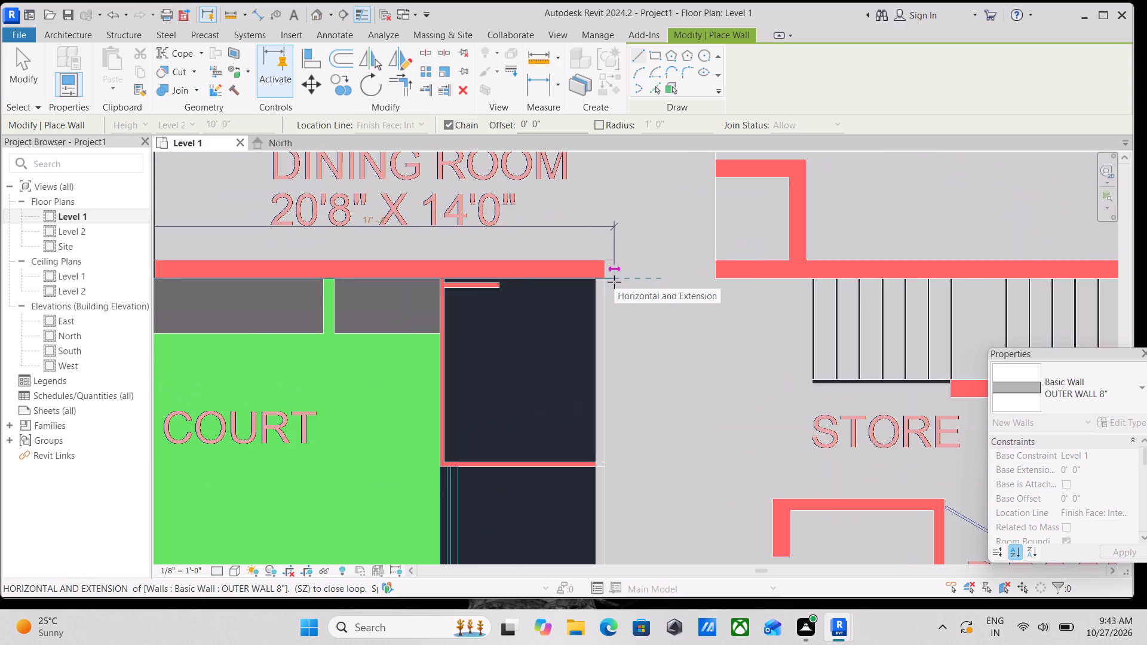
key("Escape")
Draw the OUTER WALL 8" segment between the upper dining room and landscape court, about 16'-4" from its free end to the planter-side wall.
scroll(609, 269, "up", 1)
type("WA")
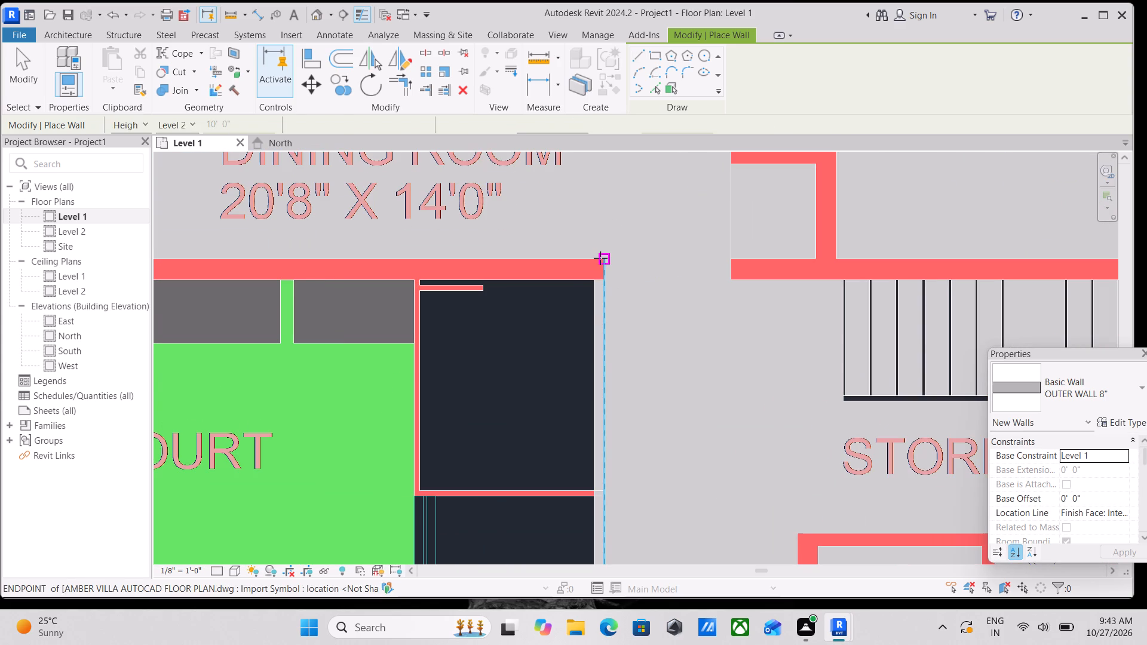
left_click(600, 258)
scroll(423, 271, "down", 1)
middle_click_drag(423, 271, 867, 277)
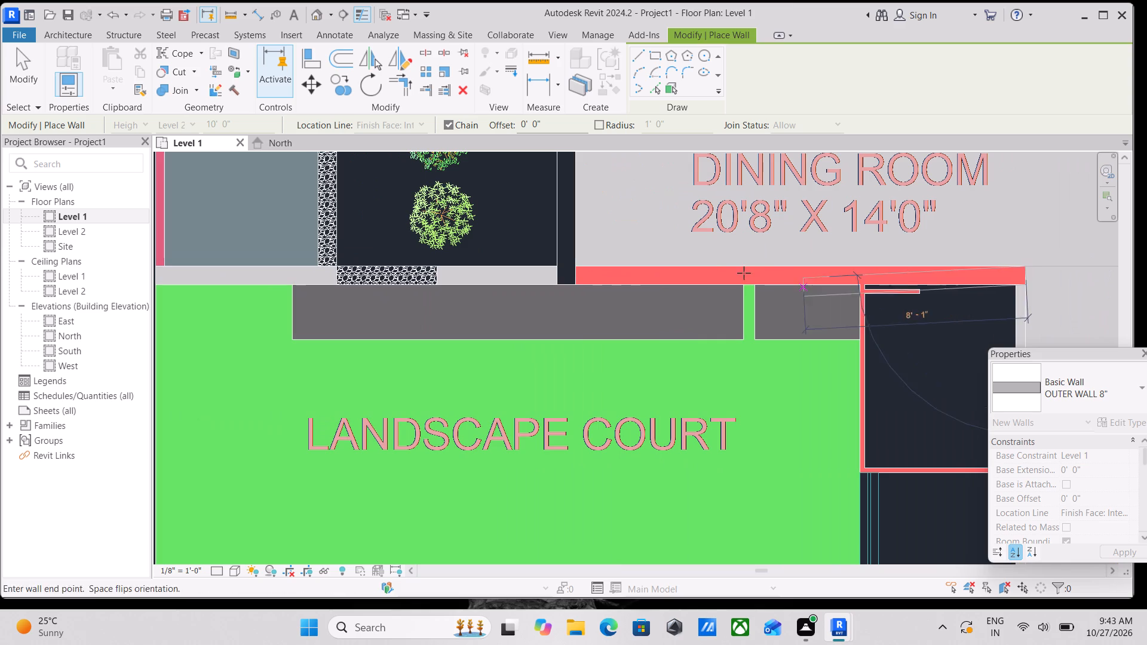
left_click(576, 266)
key("Escape")
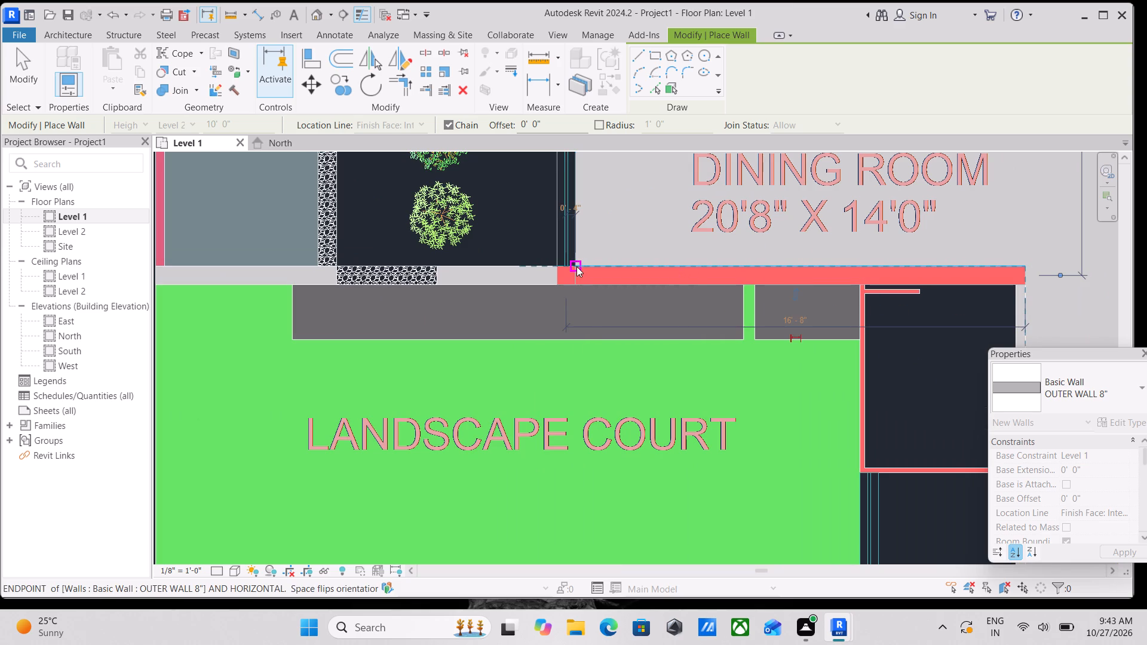
Draw the OUTER WALL 8" segment between the landscape court and lower dining room, from the living lounge end to the outdoor deck corner.
scroll(780, 282, "down", 3)
middle_click_drag(778, 278, 563, 212)
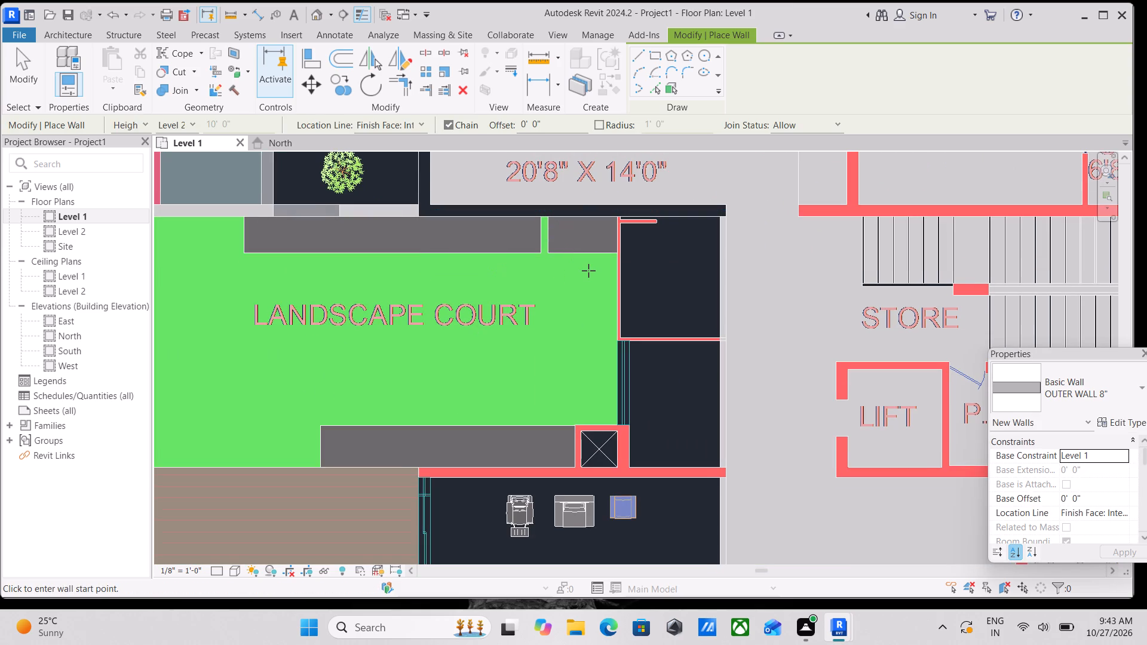
scroll(787, 310, "down", 3)
middle_click_drag(751, 300, 639, 195)
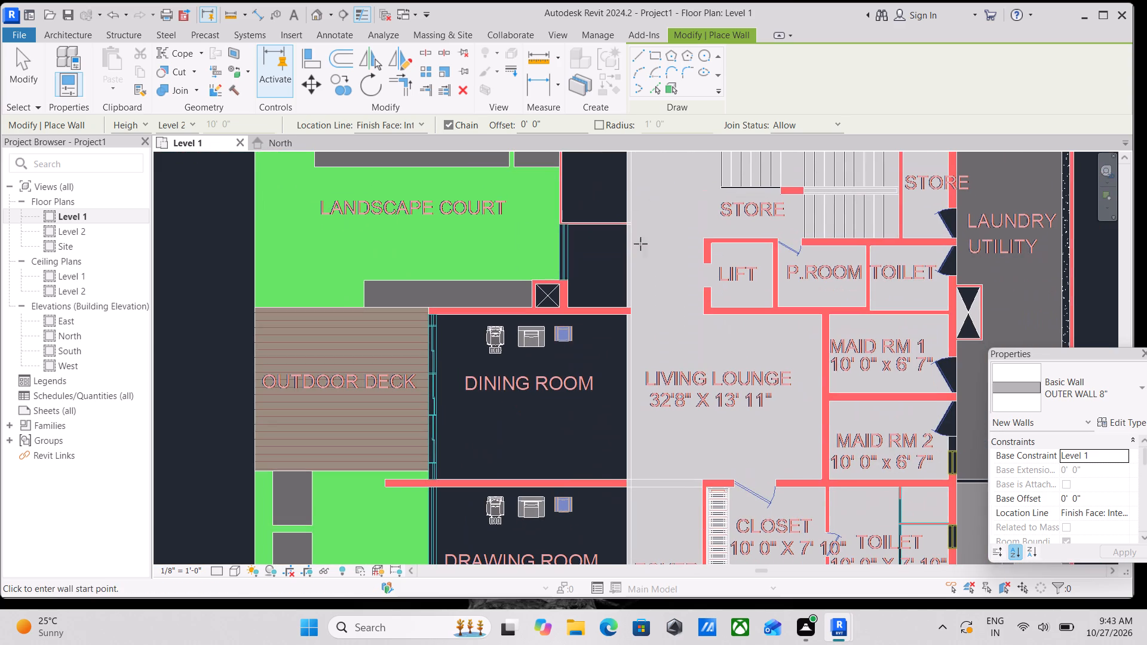
scroll(609, 309, "up", 2)
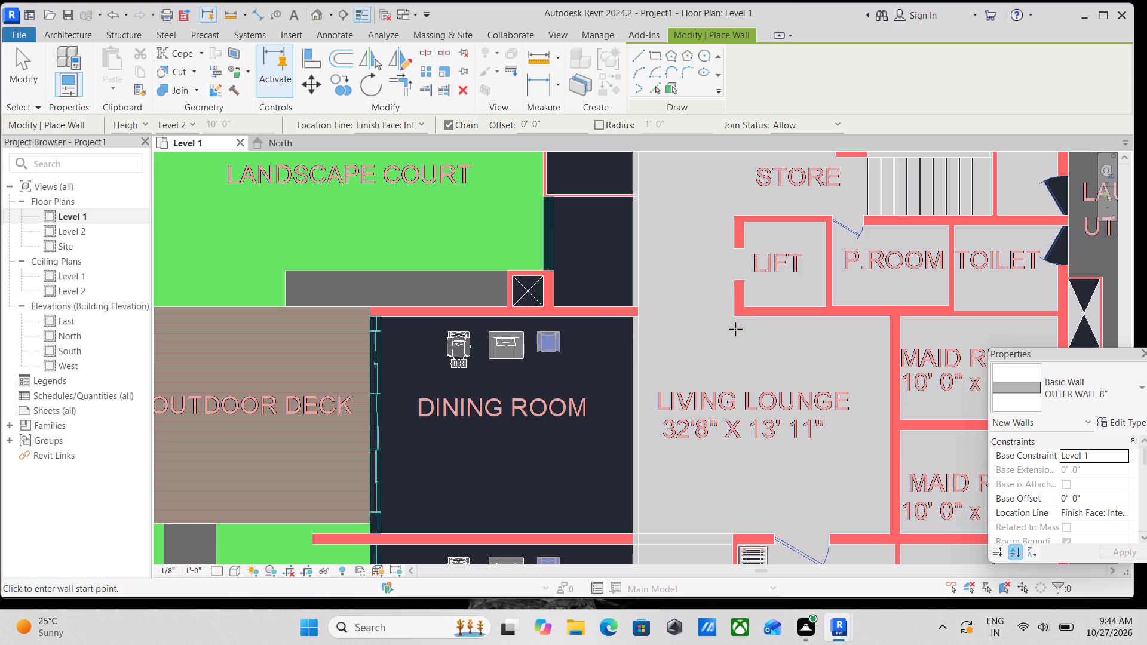
scroll(676, 260, "down", 2)
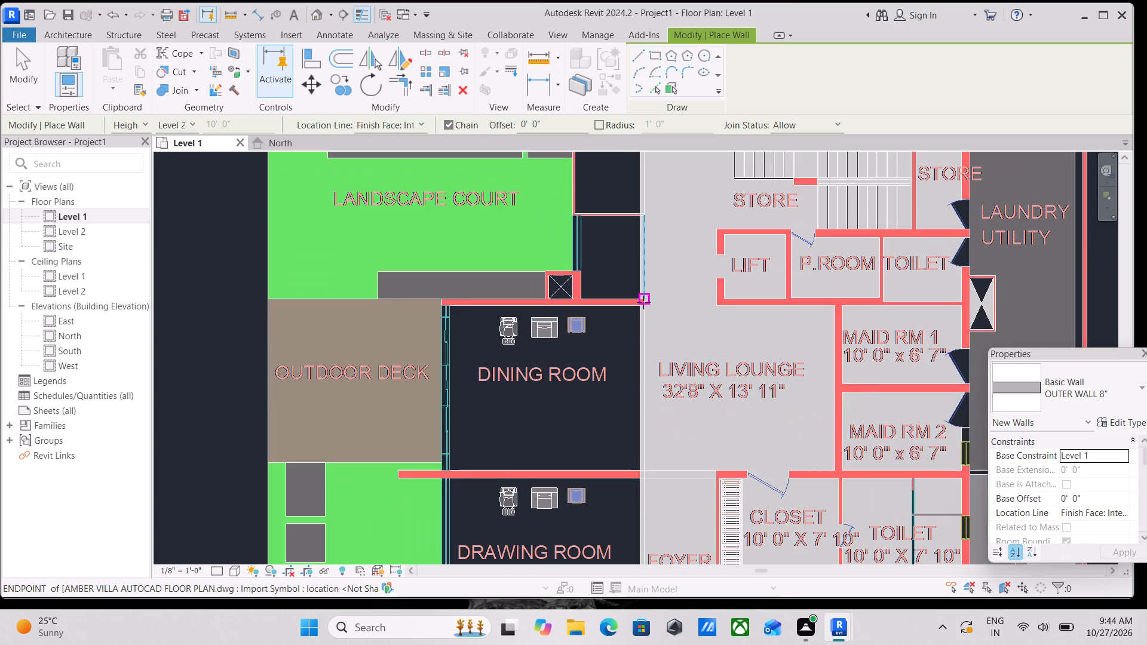
scroll(641, 303, "up", 4)
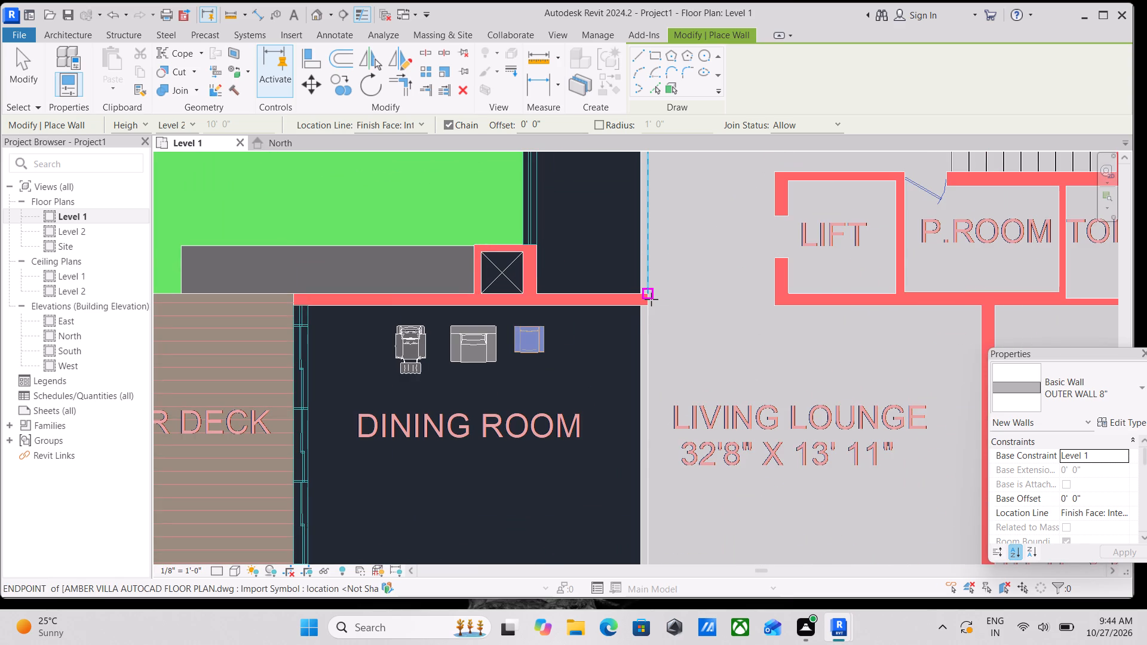
left_click(649, 297)
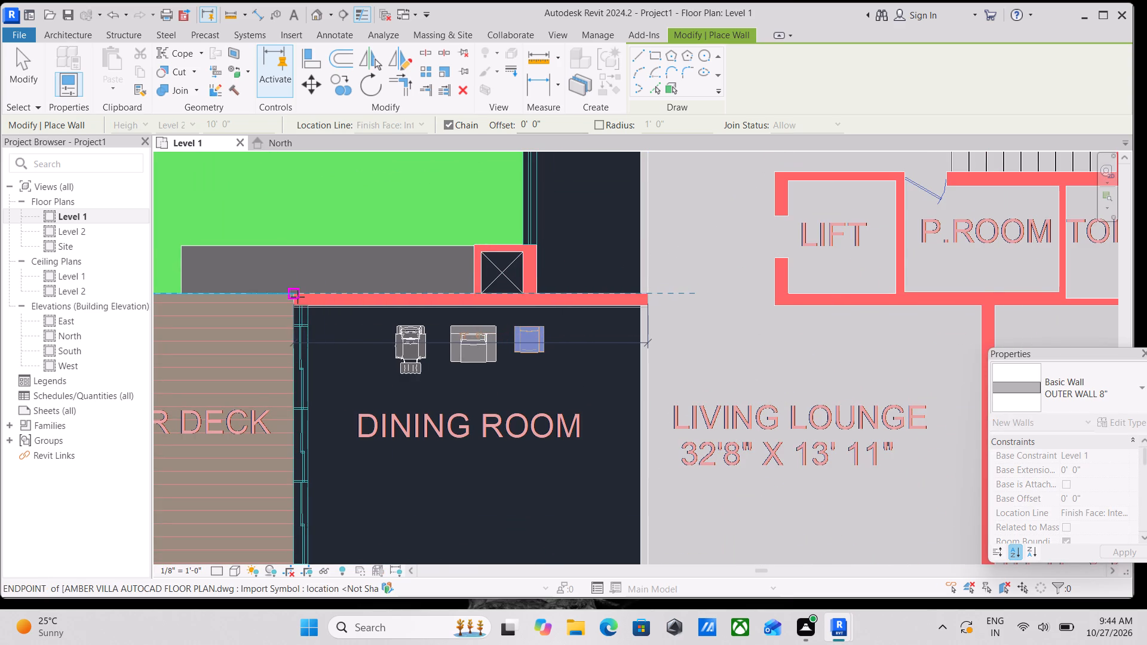
scroll(298, 297, "up", 4)
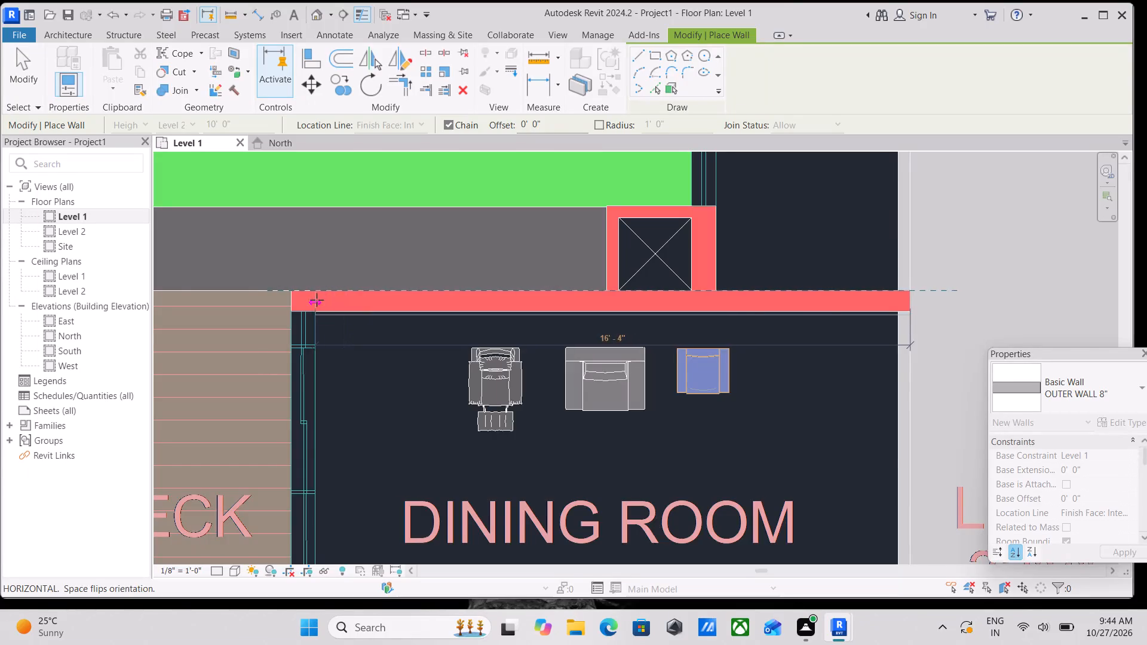
scroll(336, 304, "down", 6)
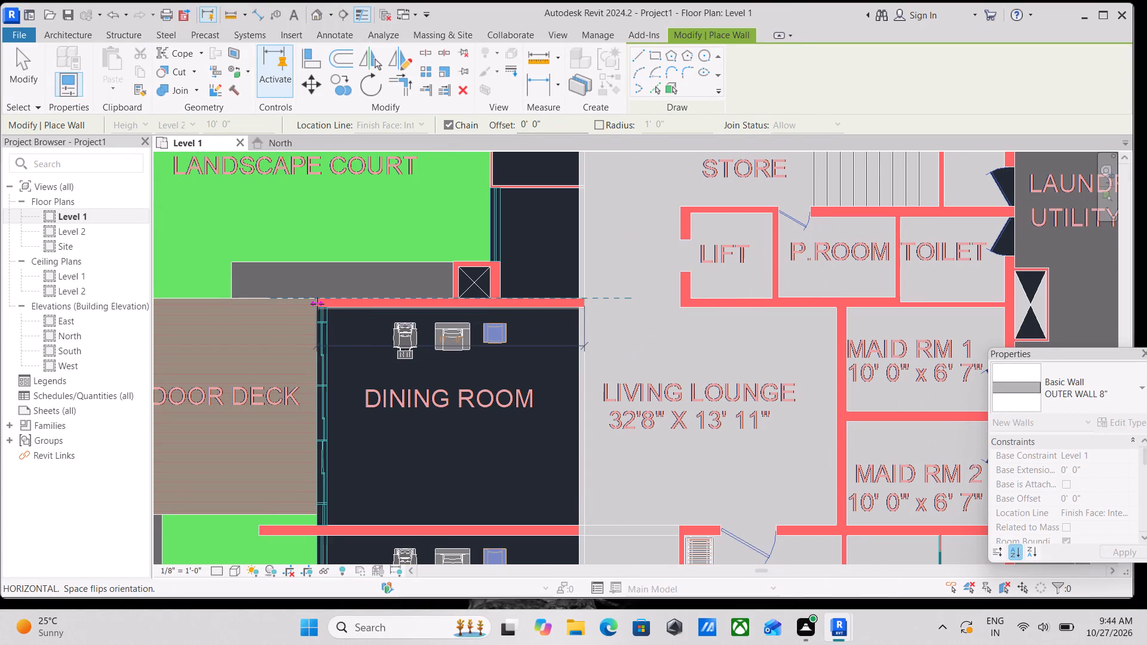
middle_click_drag(317, 304, 320, 289)
scroll(320, 289, "up", 3)
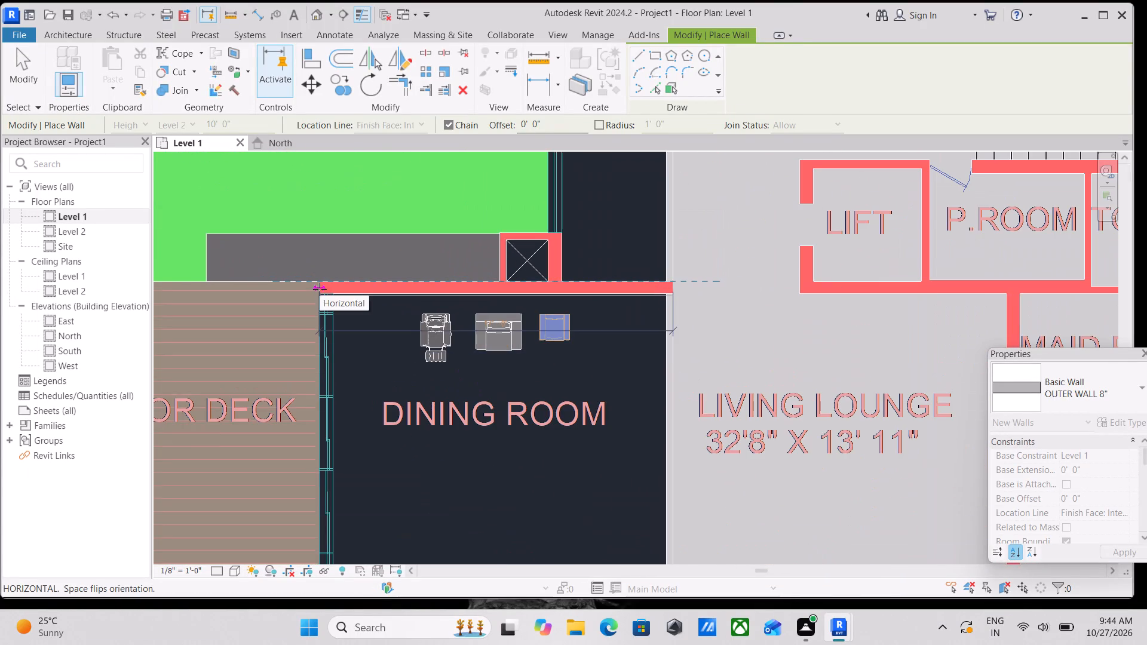
scroll(320, 289, "up", 3)
left_click(319, 281)
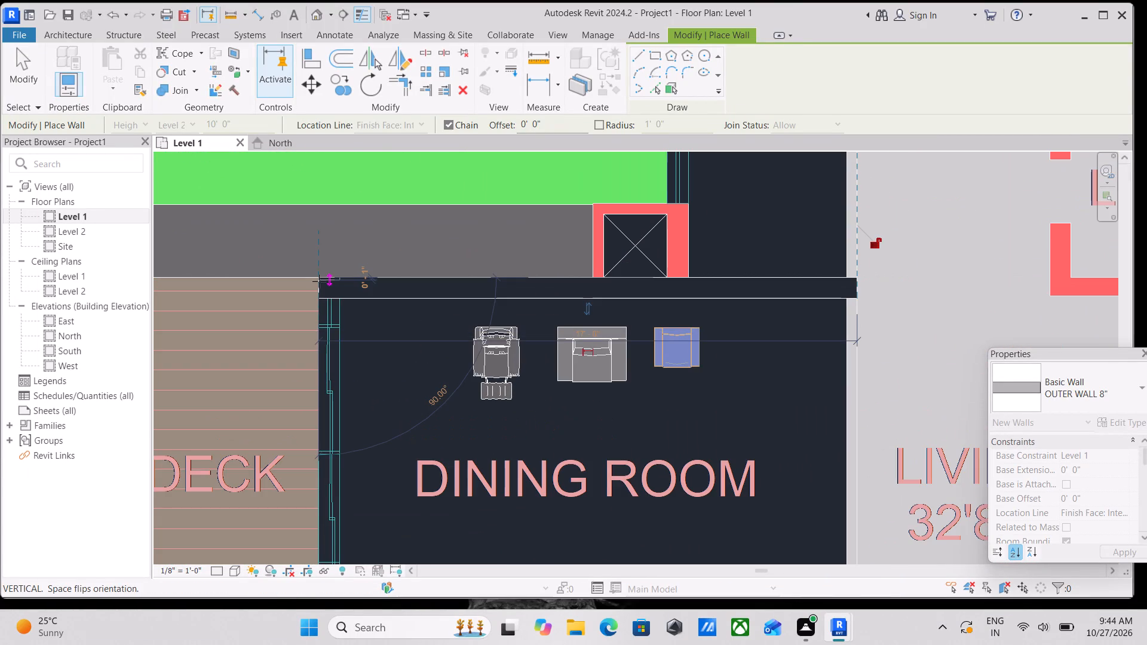
key("Escape")
Draw the OUTER WALL 8" segment between the lower dining room and drawing room, from the living lounge end to its free end in the landscape.
scroll(338, 285, "down", 4)
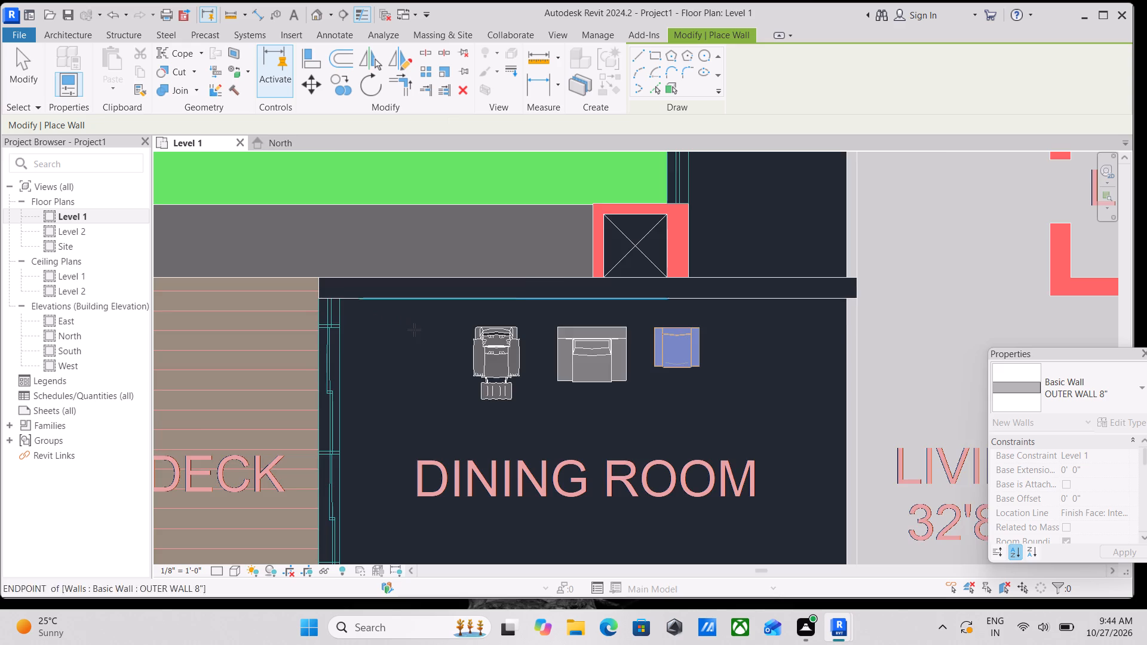
middle_click_drag(414, 328, 412, 186)
scroll(414, 306, "down", 1)
scroll(443, 226, "up", 1)
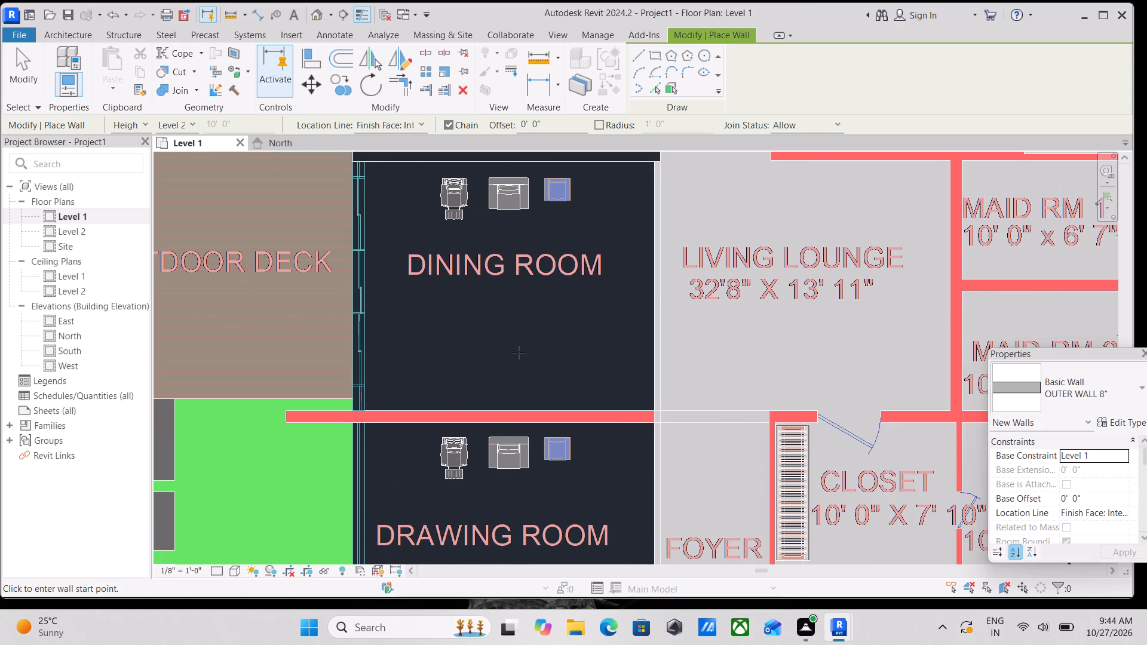
middle_click_drag(542, 343, 546, 292)
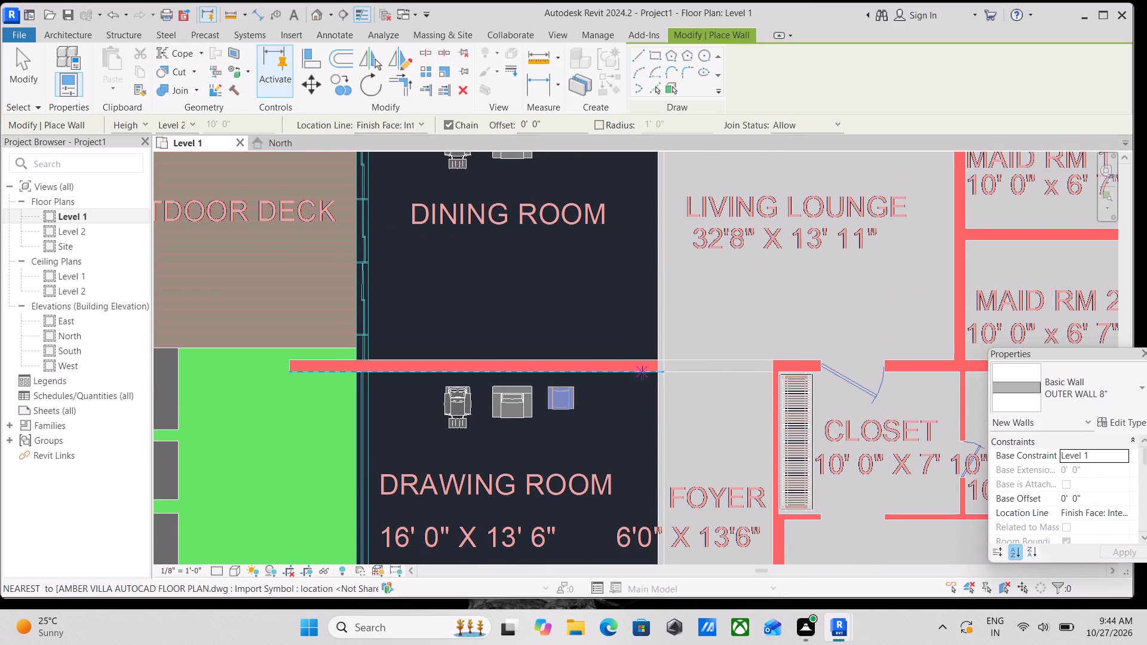
scroll(642, 373, "up", 3)
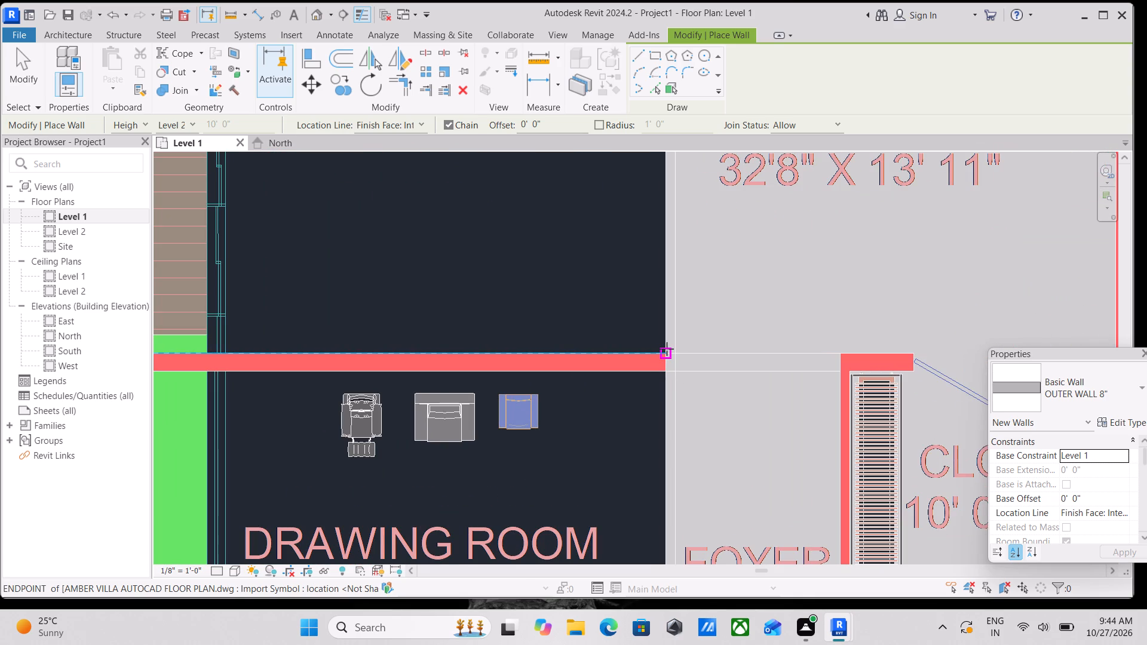
left_click(667, 349)
middle_click_drag(487, 354, 858, 356)
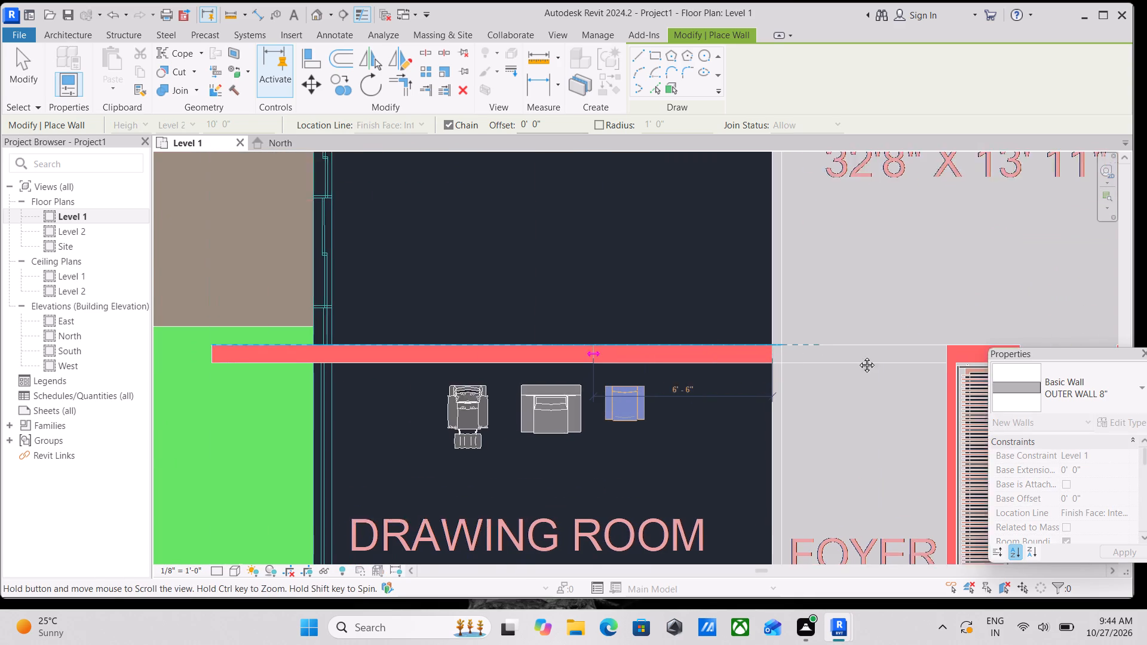
middle_click_drag(858, 356, 875, 355)
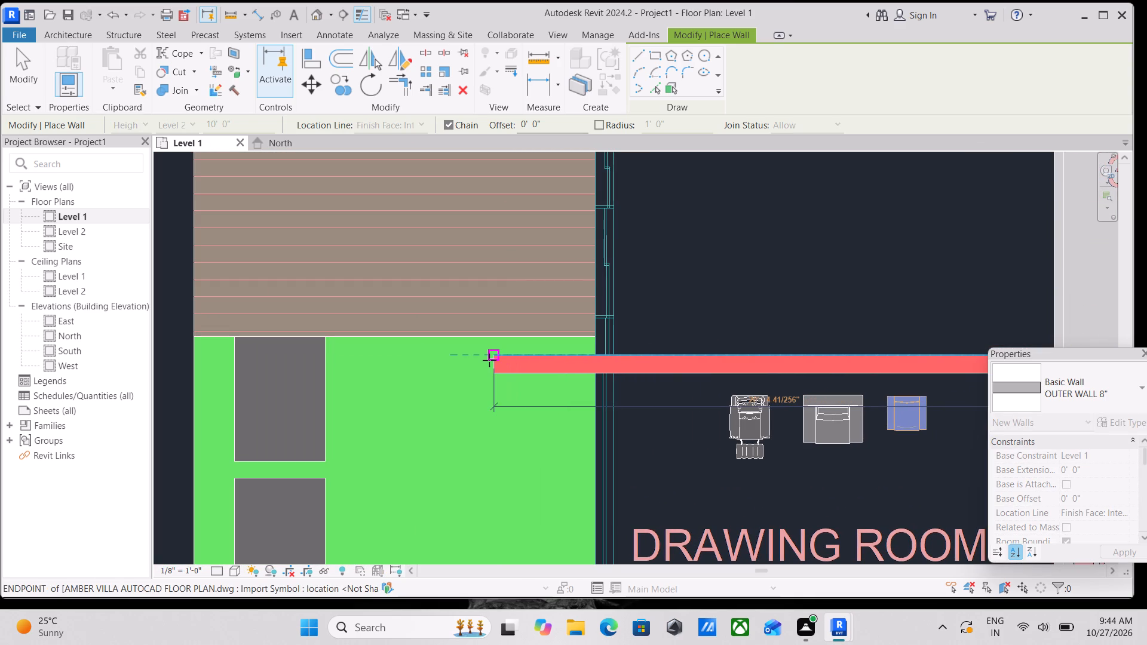
left_click(489, 360)
scroll(697, 363, "down", 3)
middle_click_drag(697, 363, 600, 336)
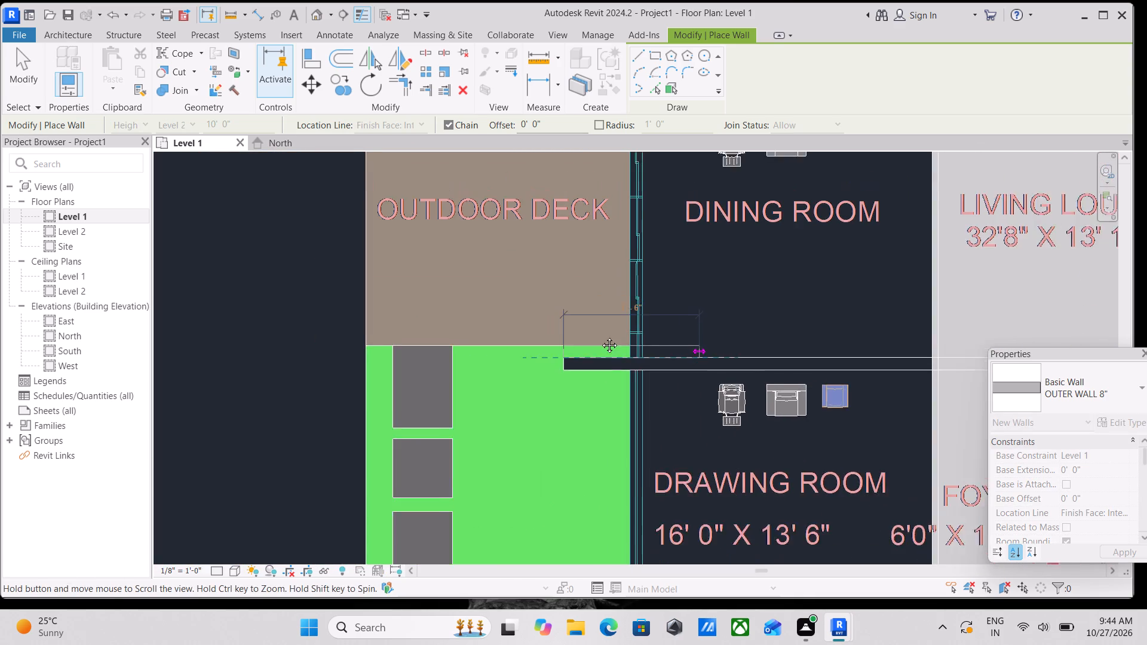
middle_click_drag(600, 336, 507, 323)
scroll(432, 316, "up", 3)
key("Escape")
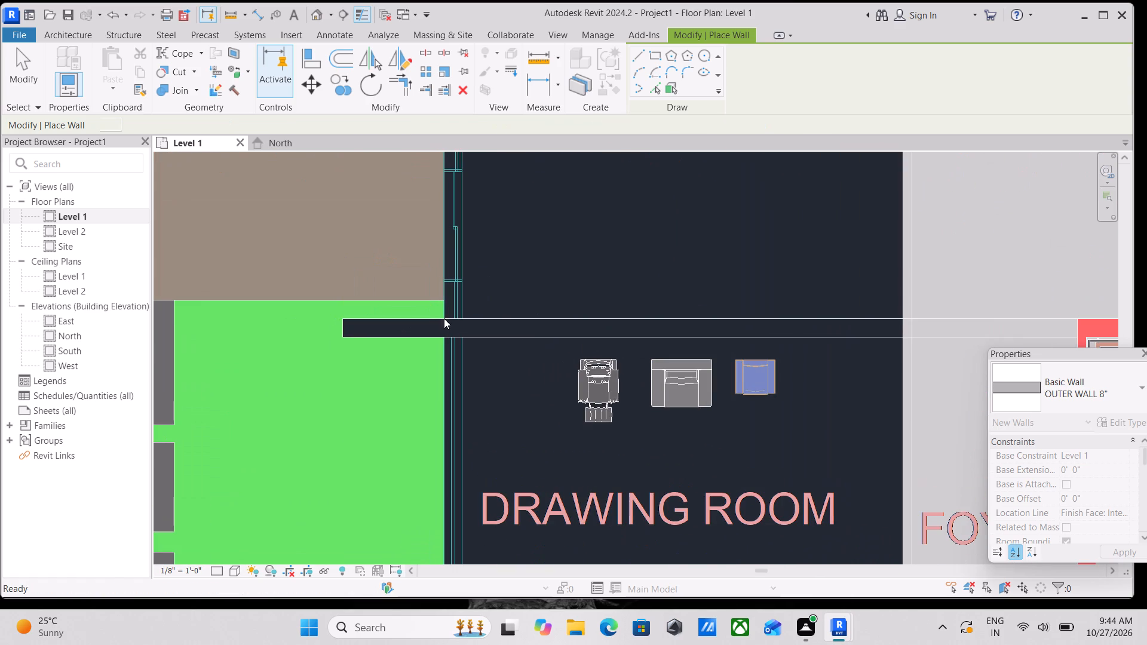
Draw the dining room's OUTER WALL 8" along the outdoor deck, from the drawing room wall to the landscape court wall, flipped onto the traced outline.
scroll(441, 320, "up", 2)
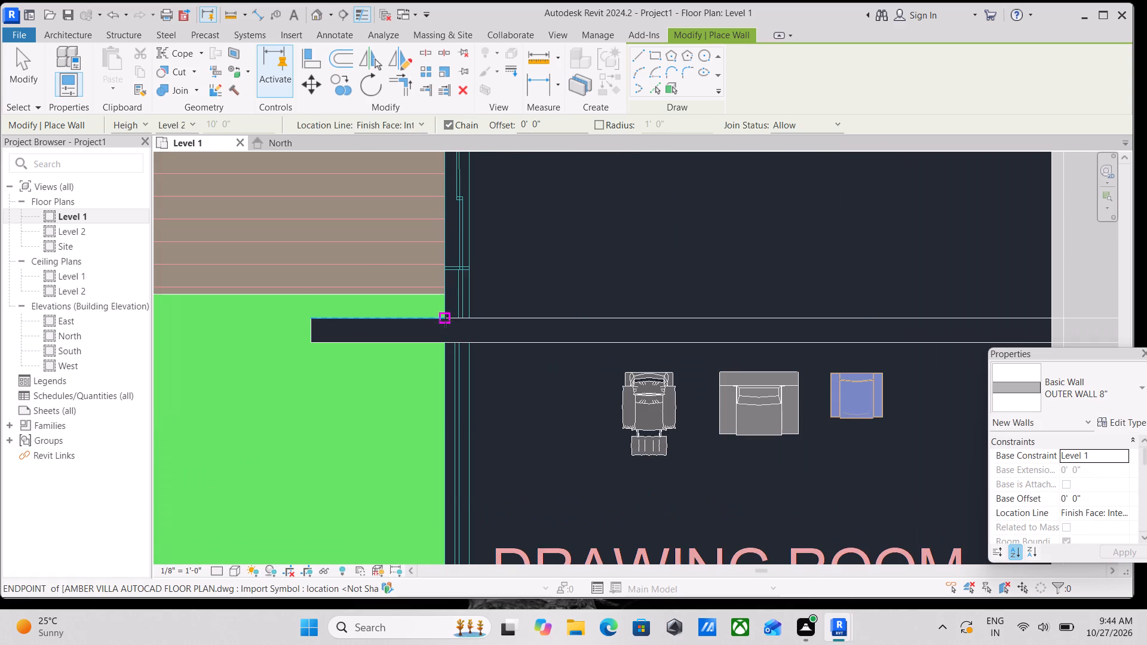
left_click(445, 321)
middle_click_drag(455, 220, 457, 481)
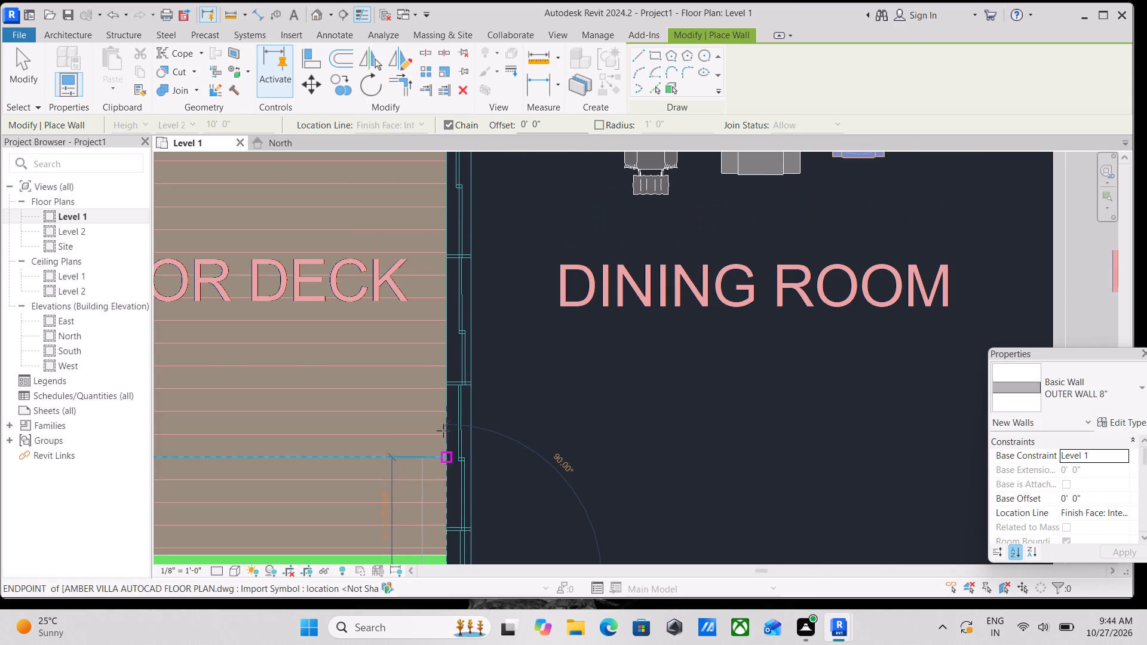
key("space")
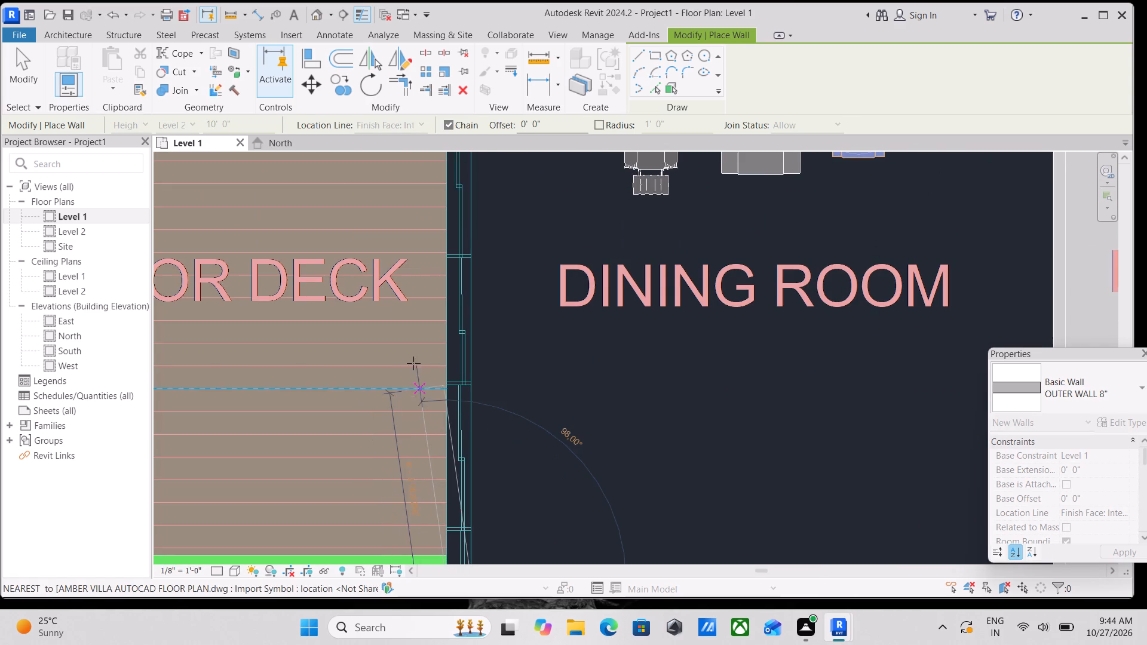
scroll(427, 330, "down", 1)
middle_click_drag(432, 333, 513, 511)
scroll(487, 457, "down", 1)
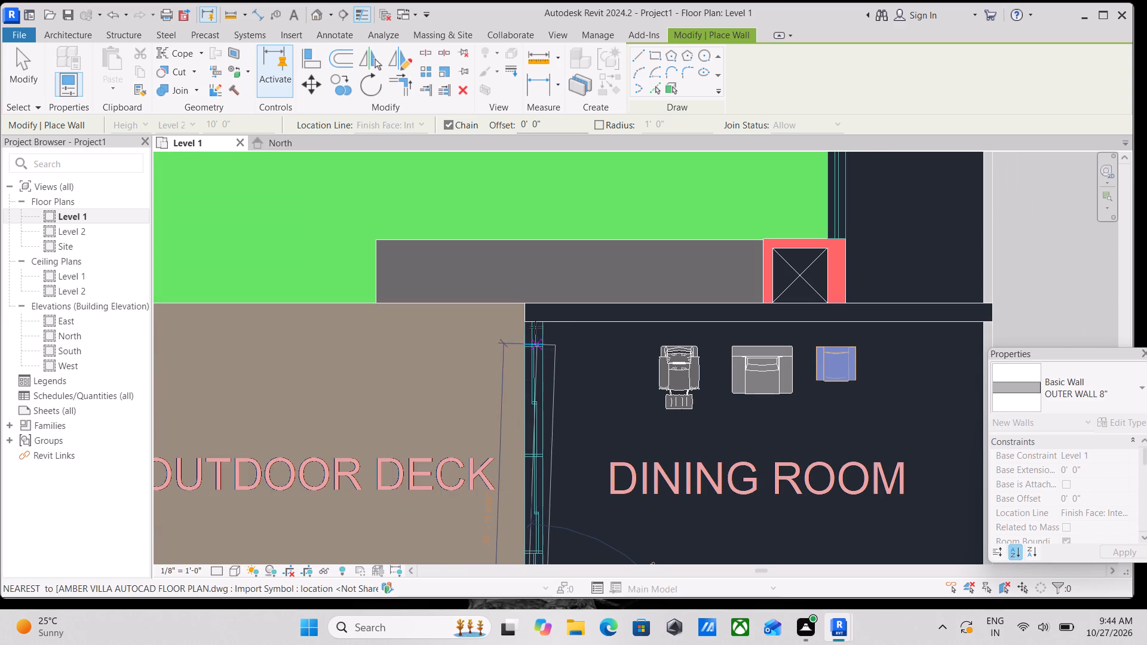
scroll(531, 331, "up", 7)
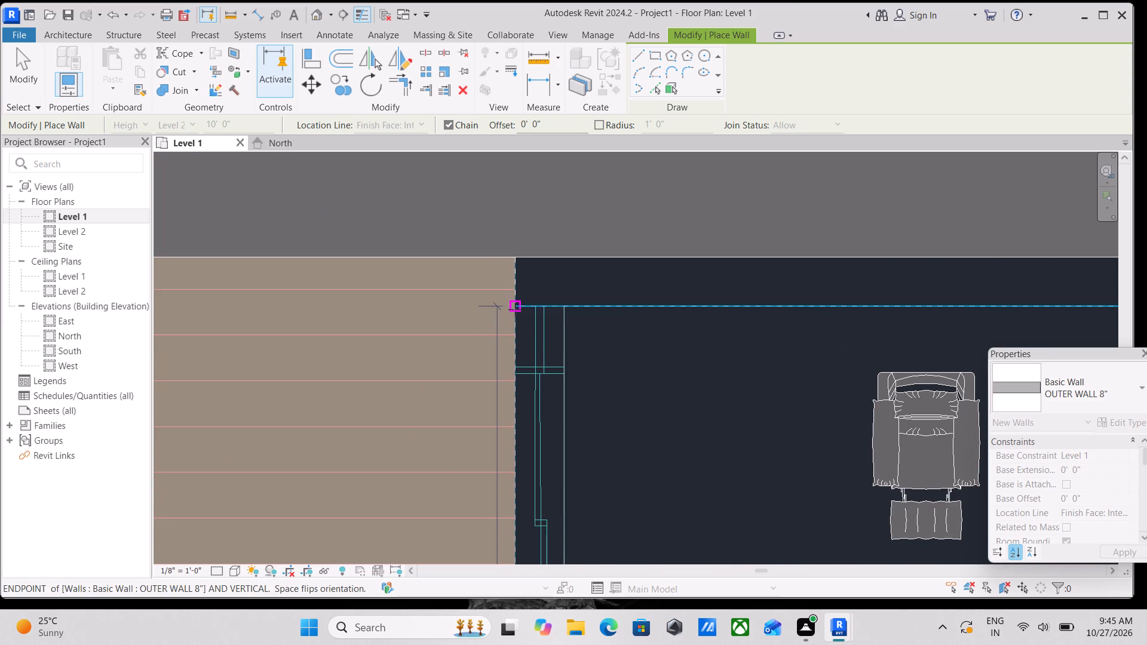
left_click(515, 309)
key("Escape")
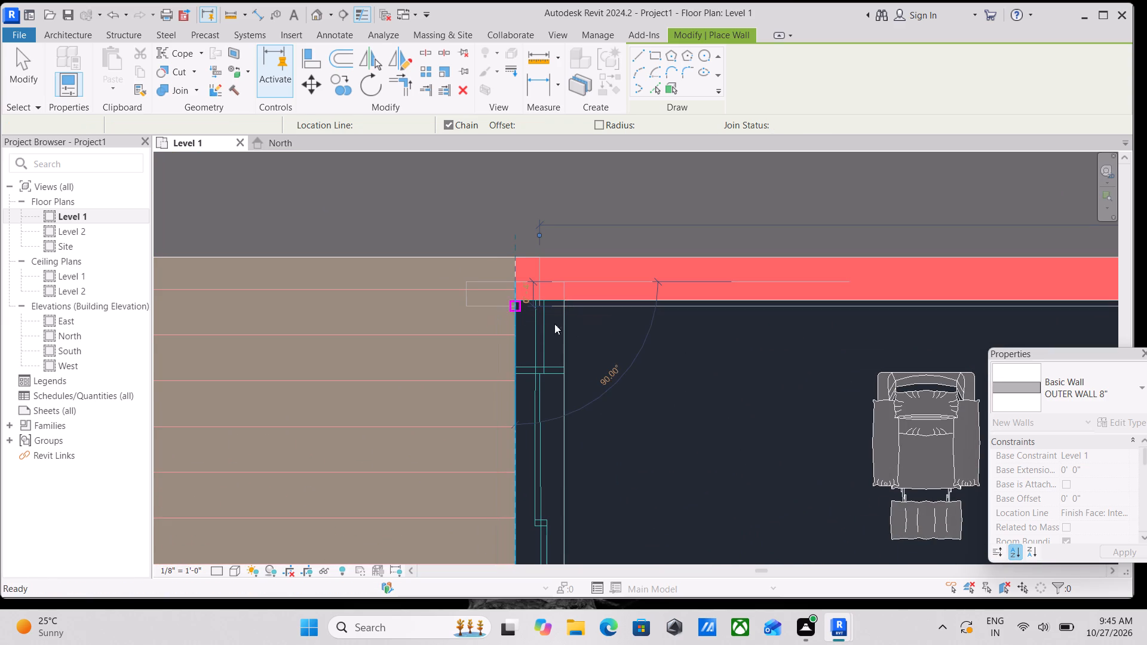
Draw the drawing room's OUTER WALL 8" along the landscape side, from the dining room wall to the car porch corner.
scroll(575, 340, "down", 10)
scroll(622, 374, "down", 3)
scroll(689, 428, "down", 1)
middle_click_drag(689, 425, 605, 248)
scroll(543, 501, "up", 1)
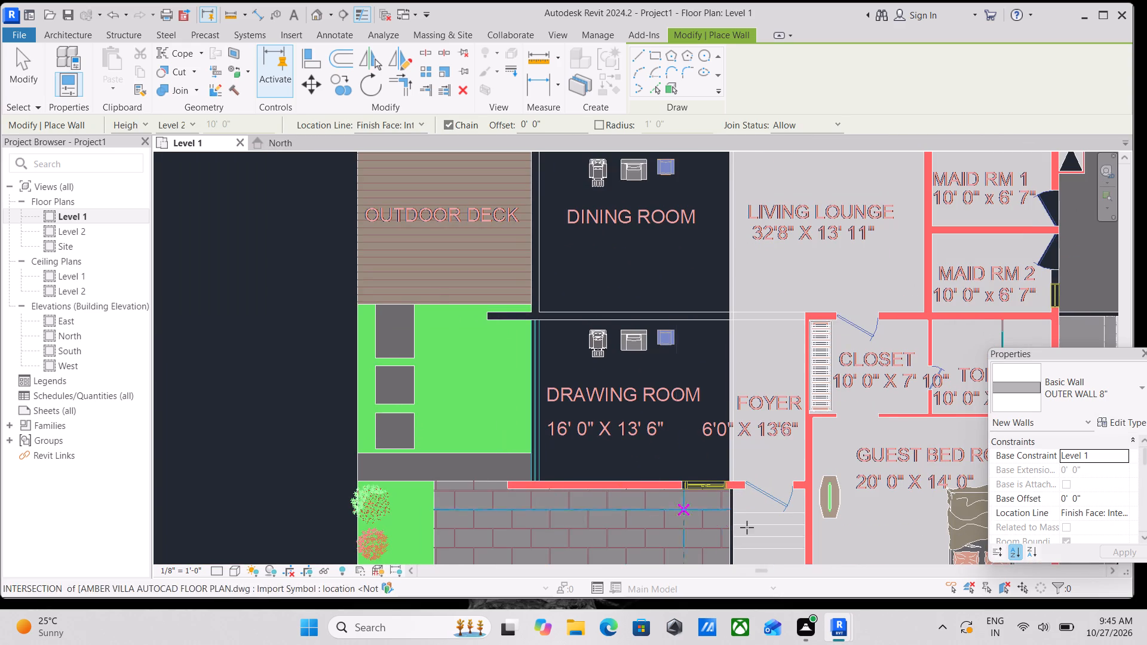
scroll(752, 529, "up", 2)
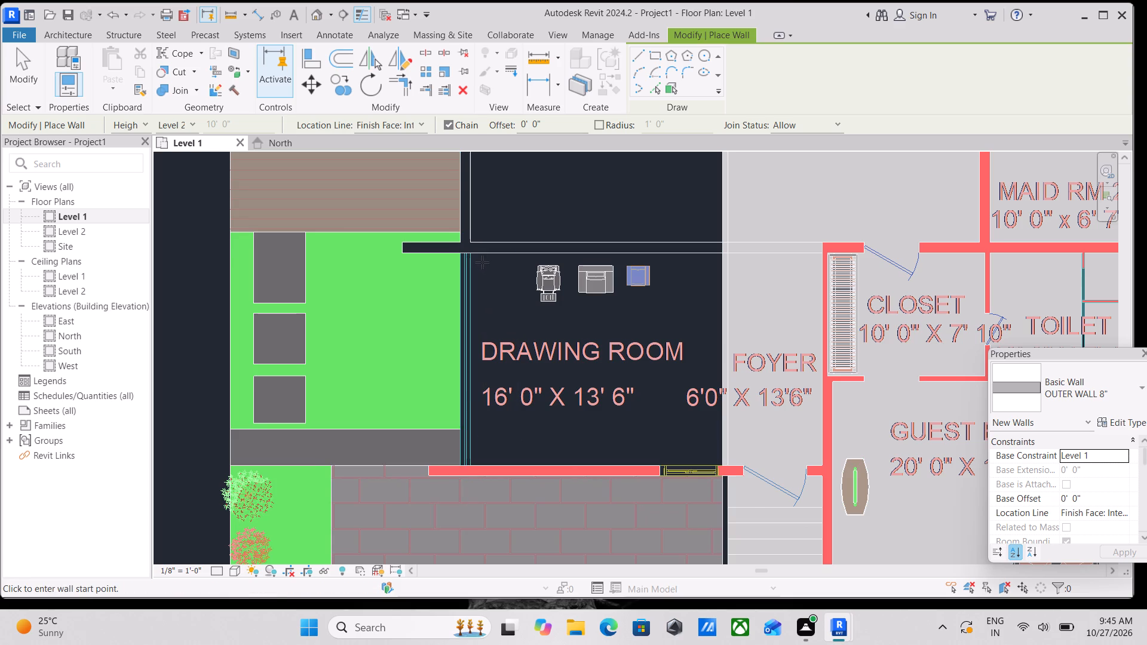
scroll(474, 256, "up", 4)
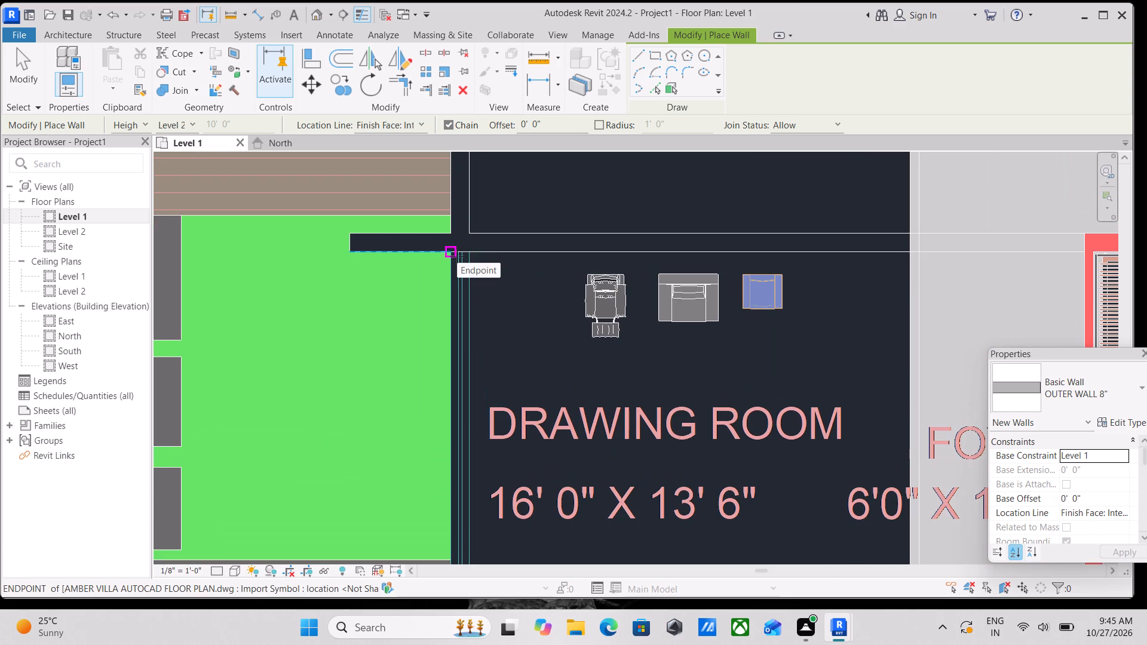
left_click(457, 256)
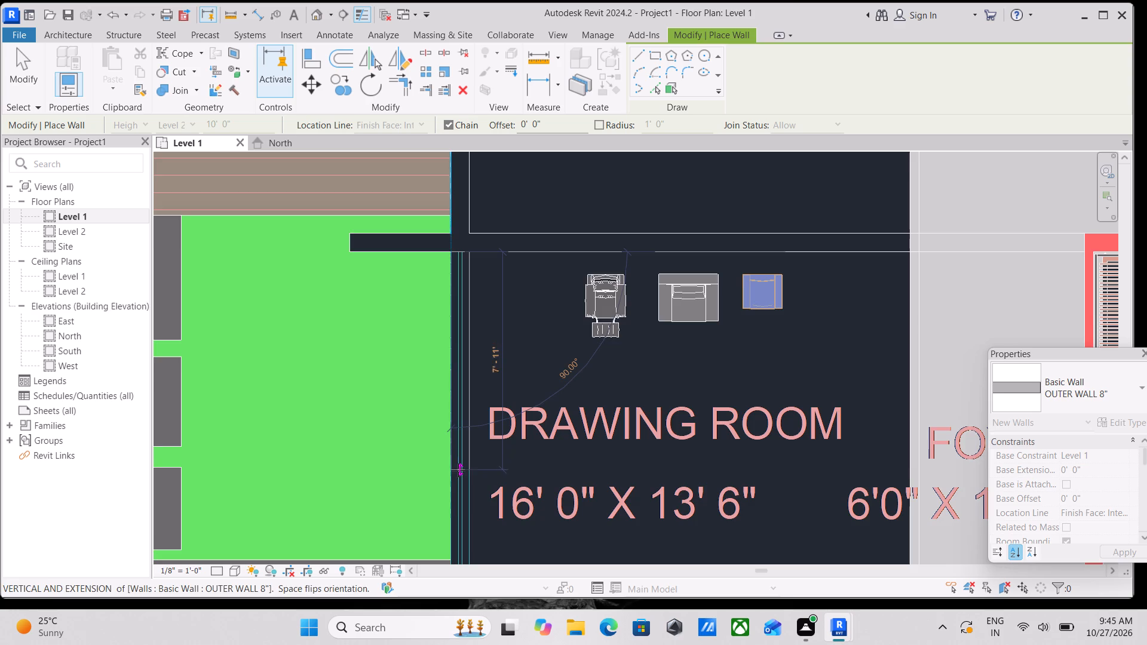
scroll(458, 470, "down", 2)
middle_click_drag(460, 460, 458, 322)
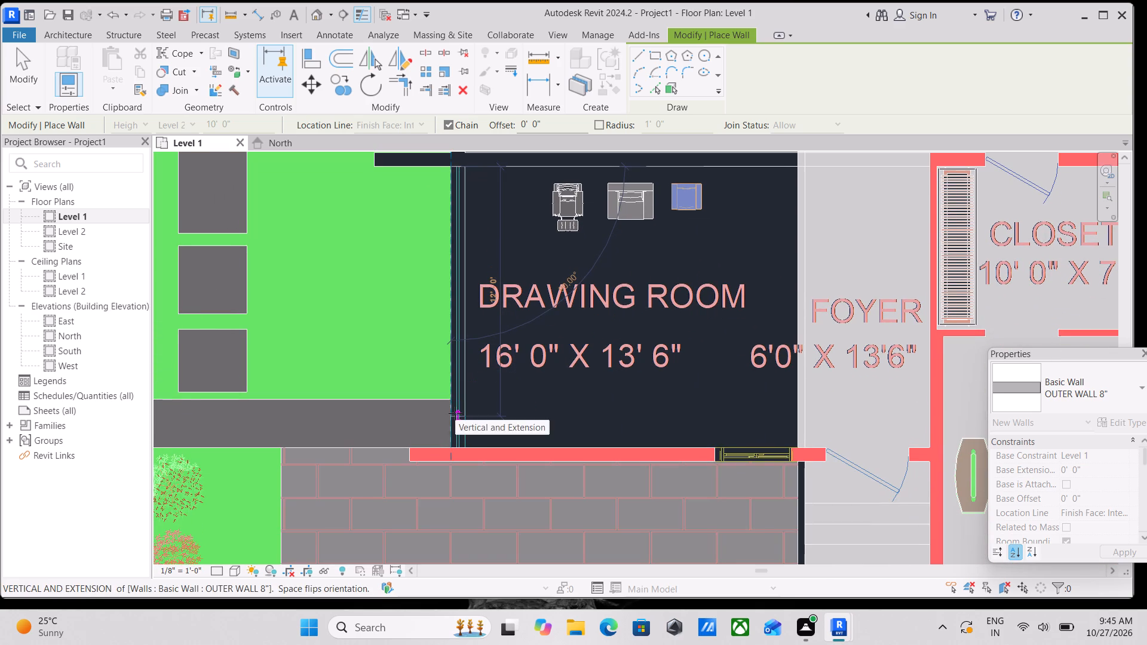
scroll(455, 413, "up", 5)
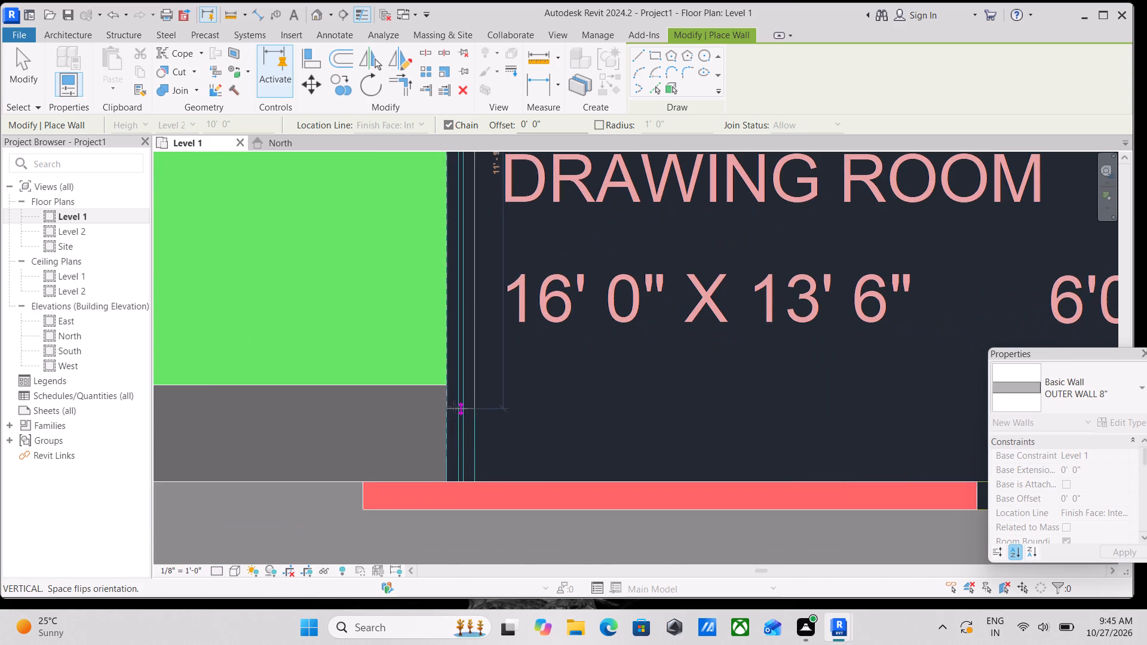
left_click(445, 486)
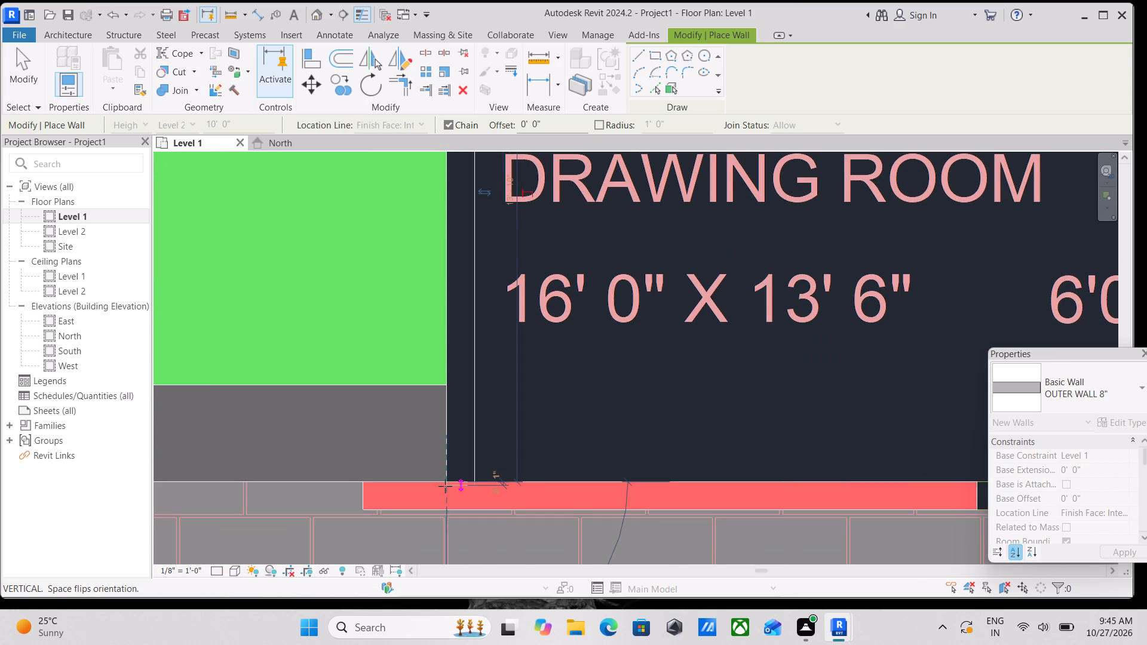
key("Escape")
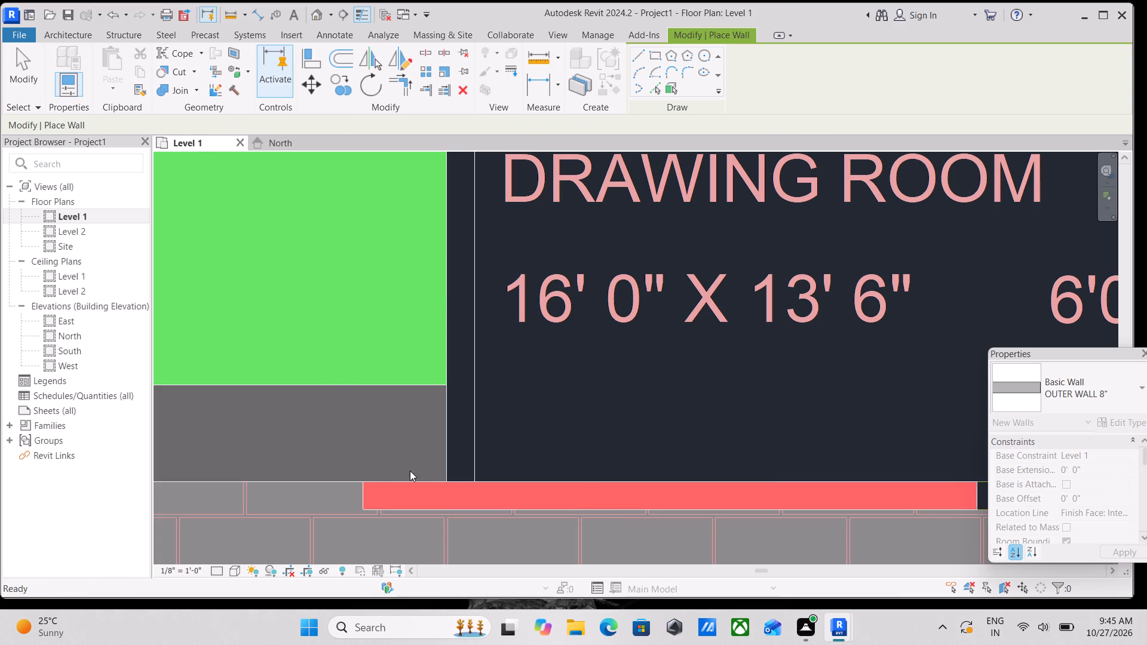
Draw the OUTER WALL 8" between the drawing room and foyer and the car porch, about 25'-0" to the guest bedroom wall, flipped onto the traced outline.
left_click(362, 485)
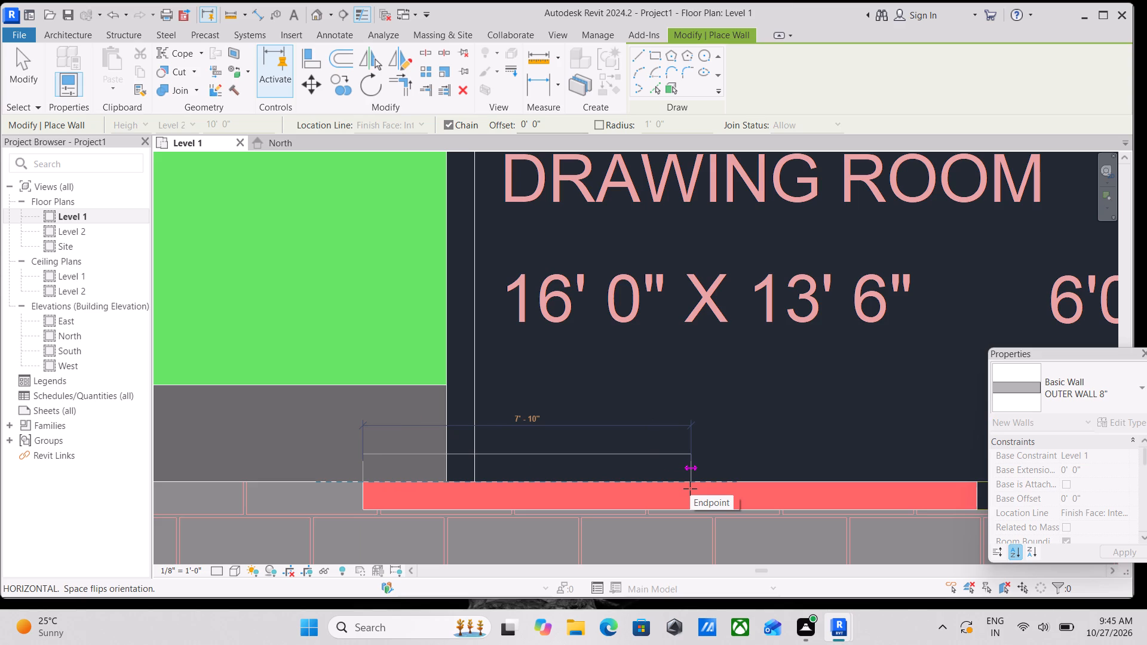
key("space")
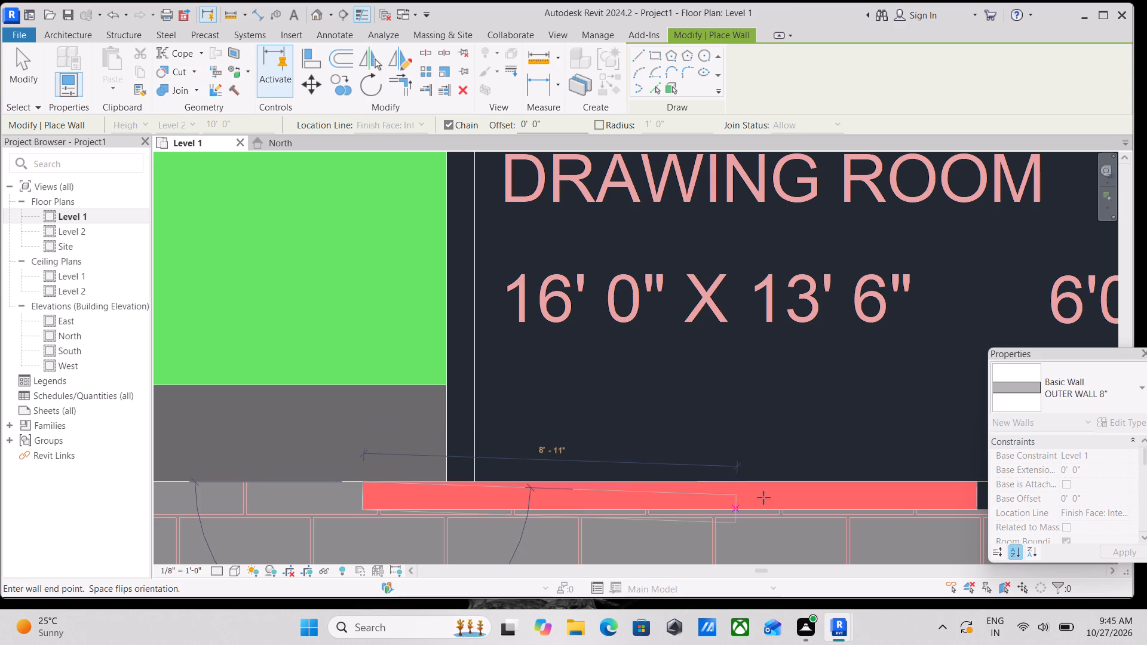
scroll(763, 497, "down", 1)
middle_click_drag(758, 494, 606, 468)
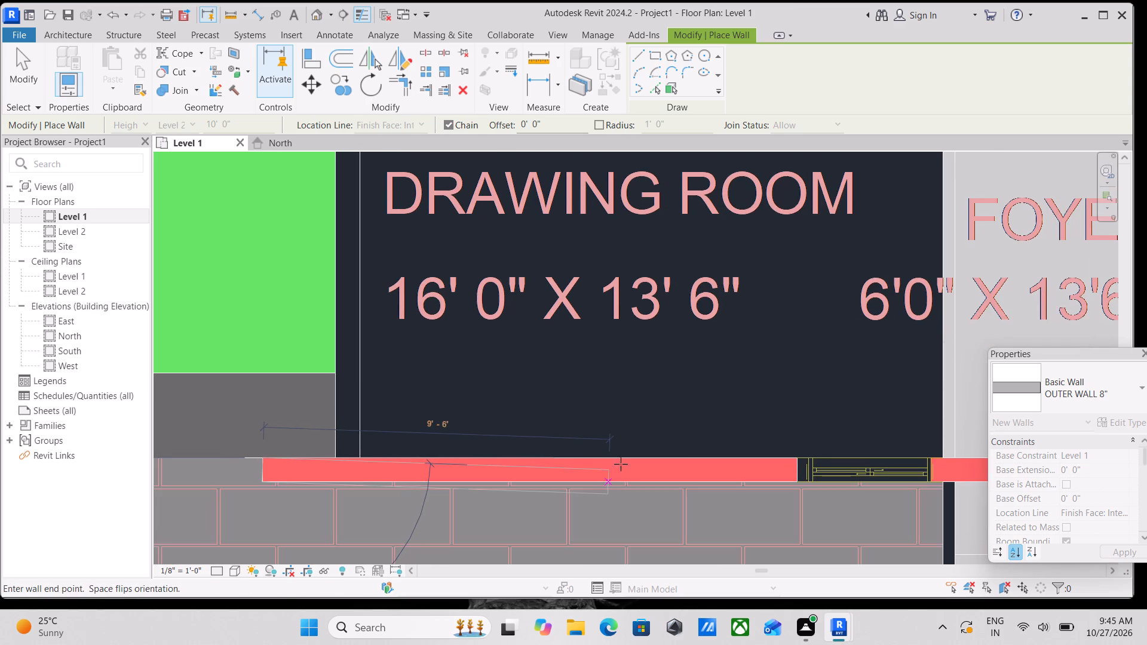
middle_click_drag(805, 461, 382, 440)
scroll(381, 440, "down", 1)
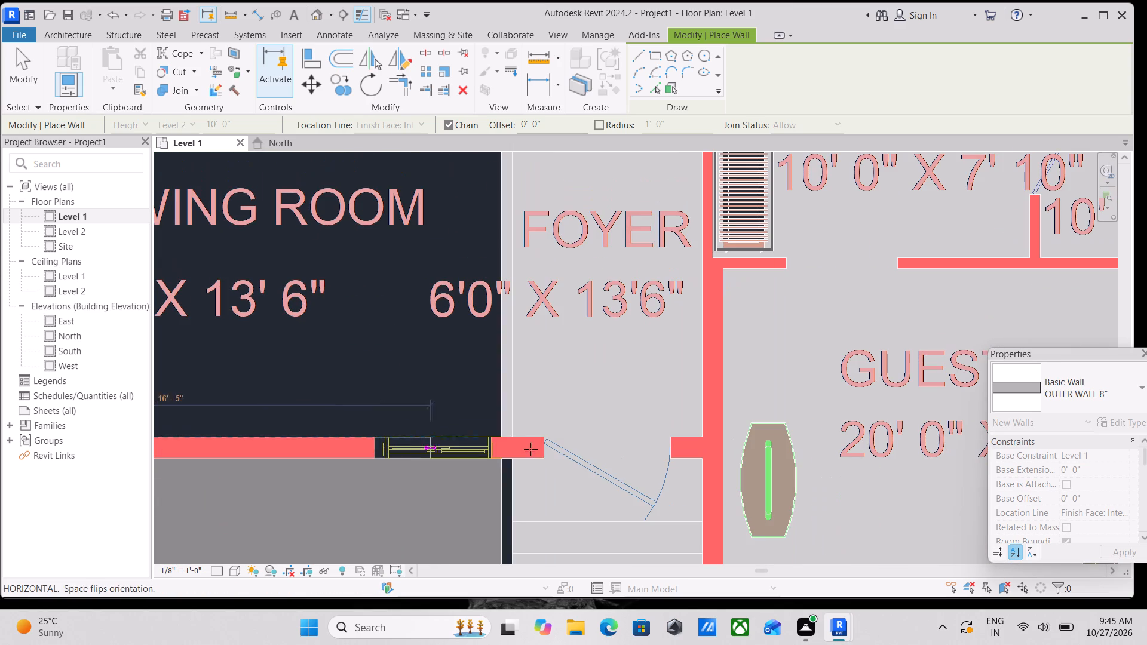
scroll(674, 456, "down", 1)
middle_click_drag(674, 456, 591, 443)
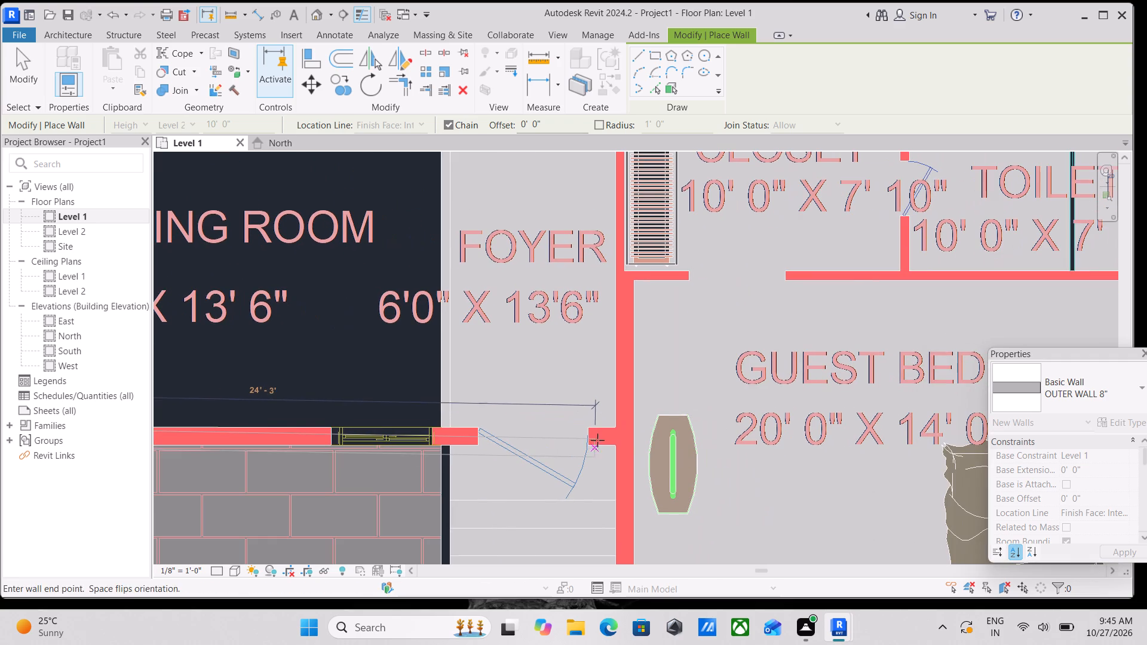
scroll(619, 429, "up", 1)
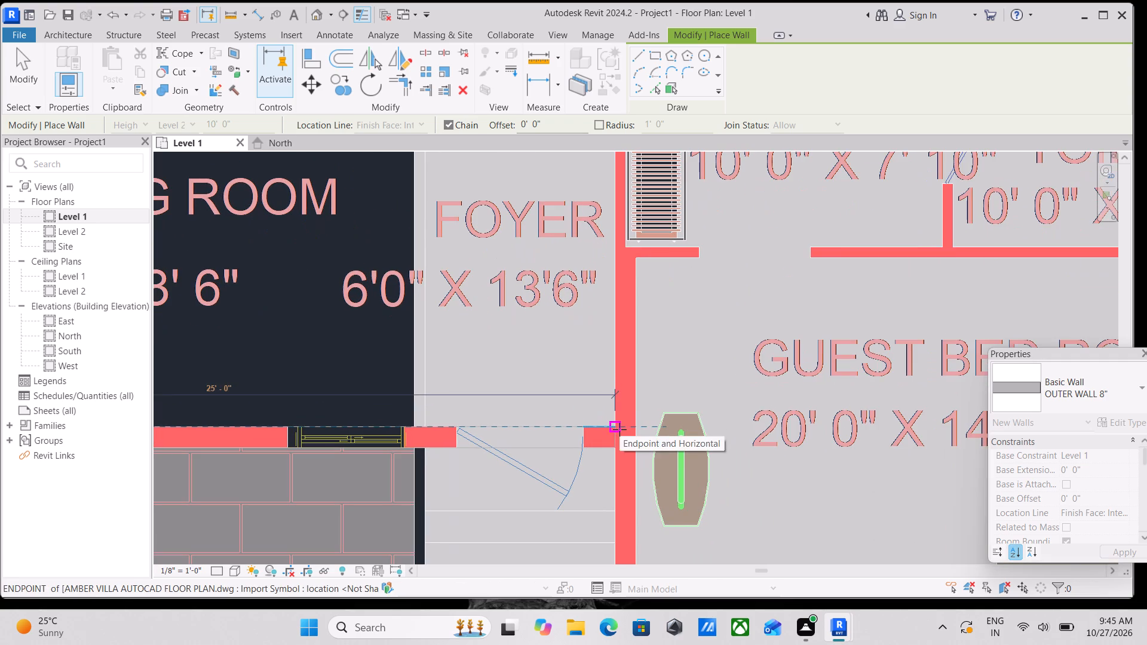
left_click(619, 429)
key("Escape")
Draw the OUTER WALL 8" between the foyer and guest bedroom, about 16'-8" from its free end to the closet partition, flipped onto the traced outline.
scroll(683, 411, "down", 3)
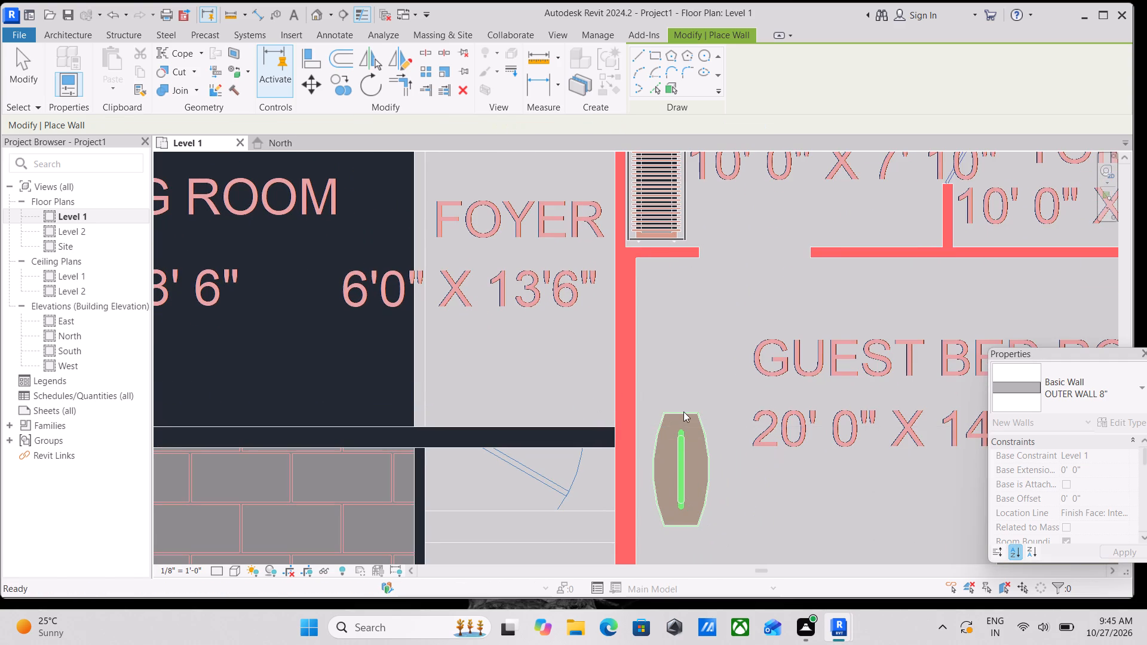
scroll(683, 411, "down", 1)
middle_click_drag(683, 411, 666, 301)
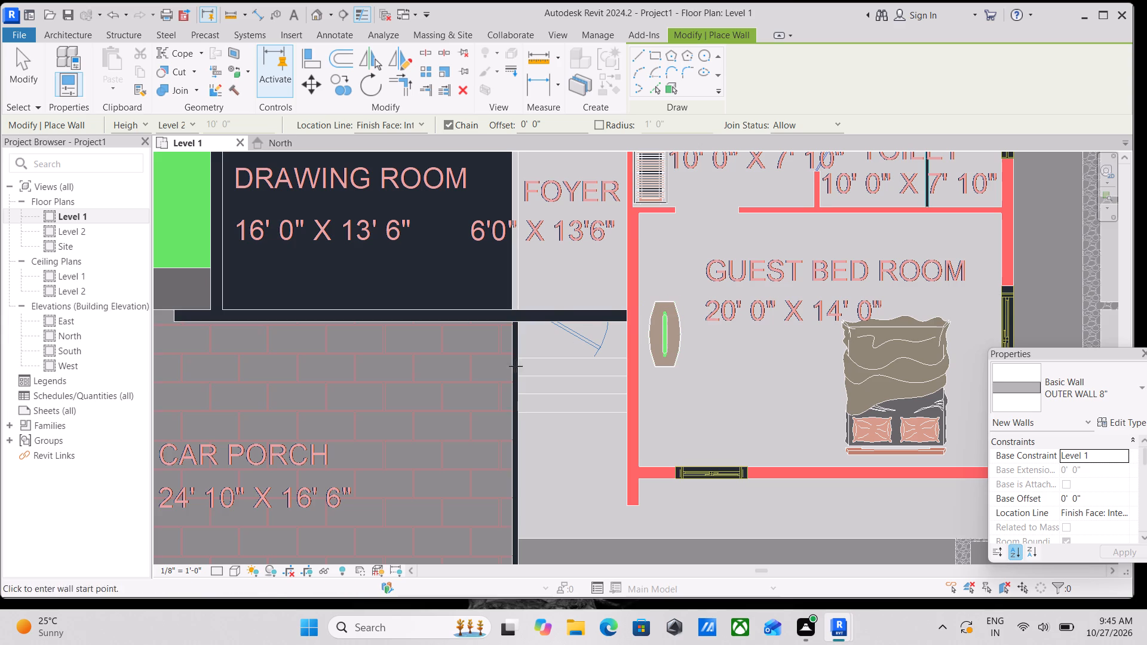
scroll(695, 468, "down", 3)
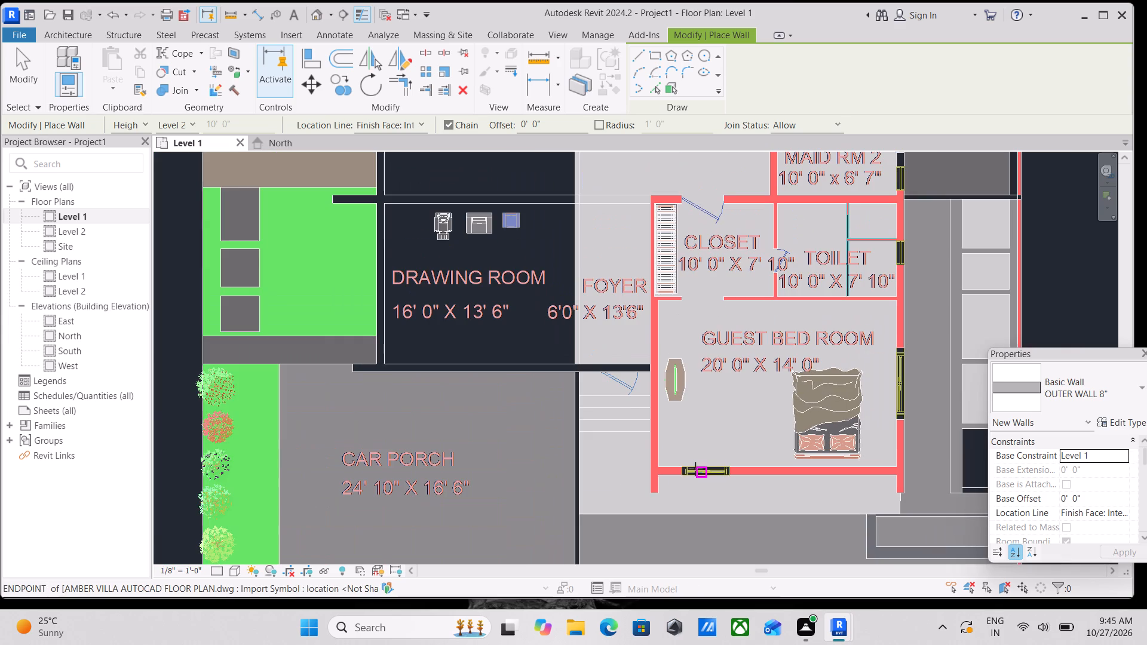
scroll(654, 494, "up", 4)
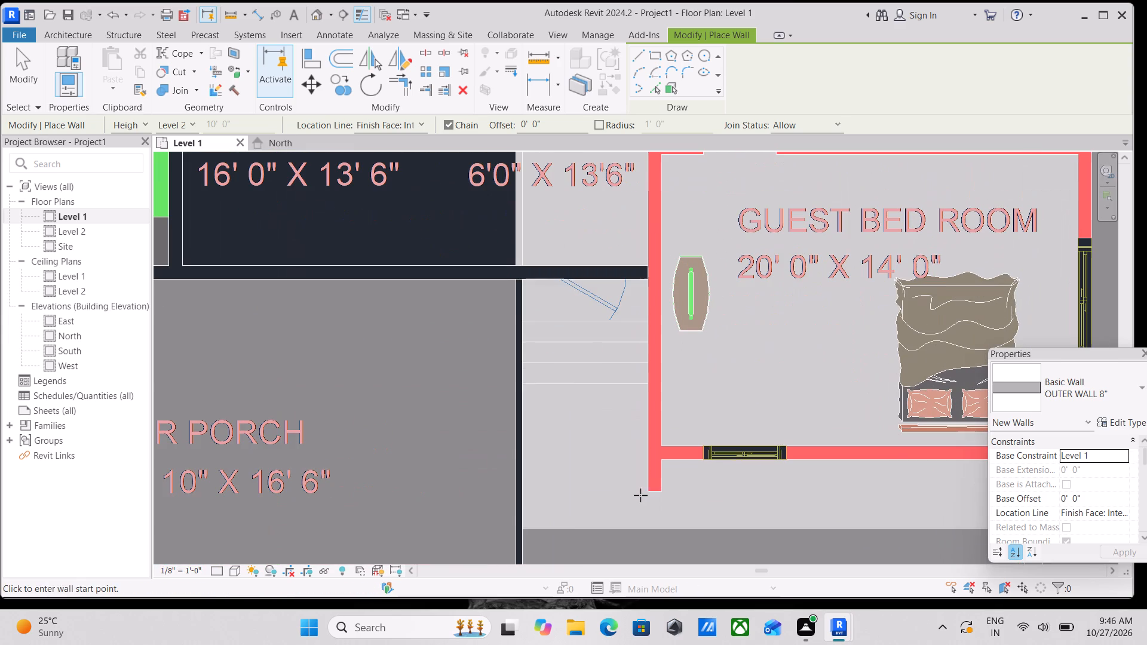
left_click(652, 493)
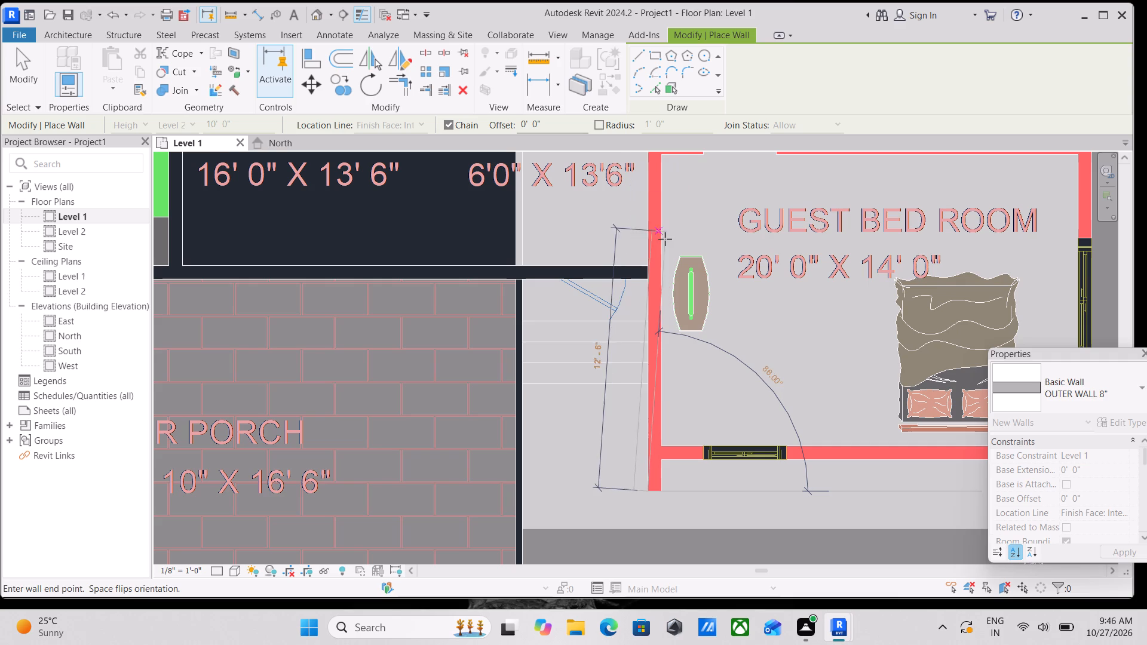
key("space")
middle_click_drag(657, 199, 657, 205)
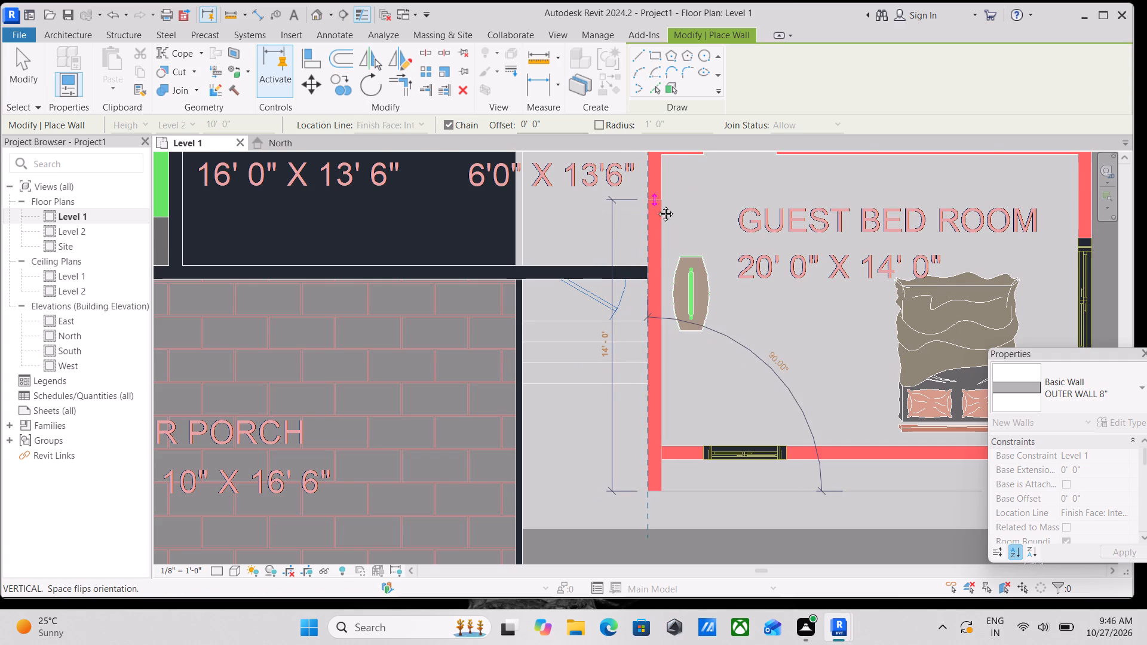
middle_click_drag(657, 205, 657, 349)
scroll(658, 272, "down", 1)
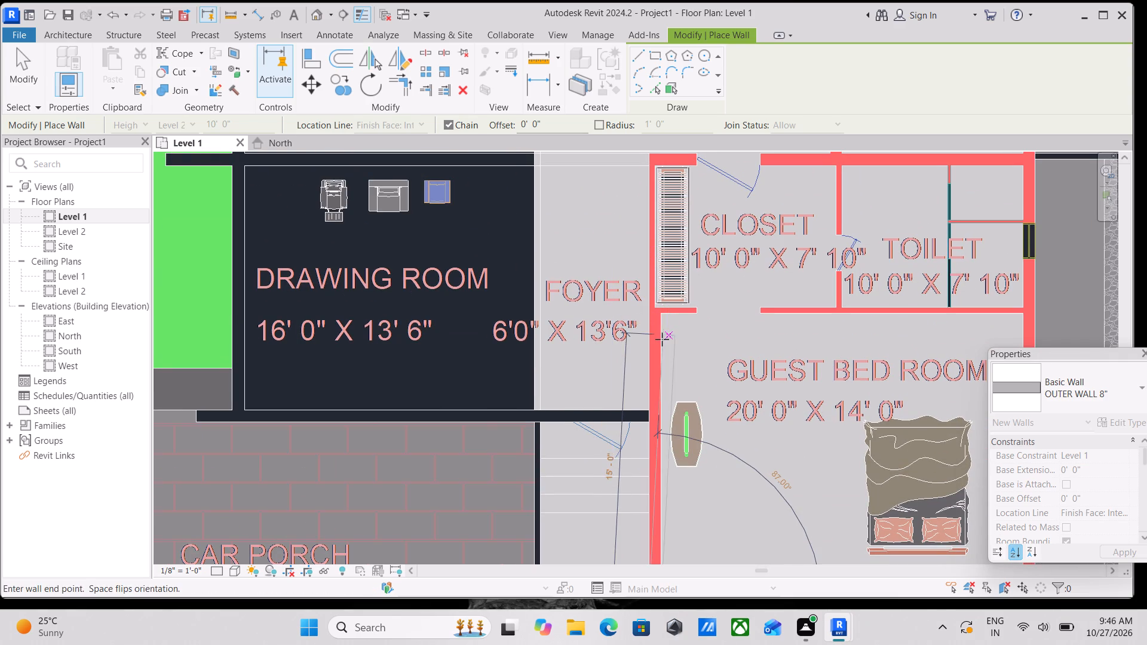
middle_click_drag(645, 305, 617, 193)
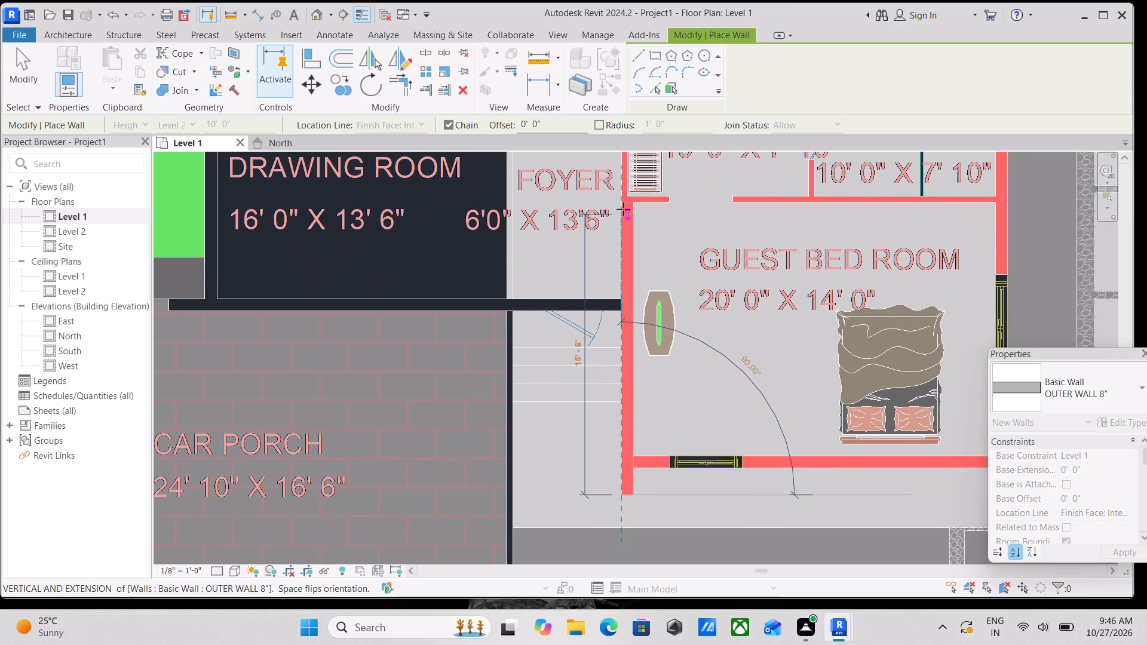
scroll(623, 209, "up", 3)
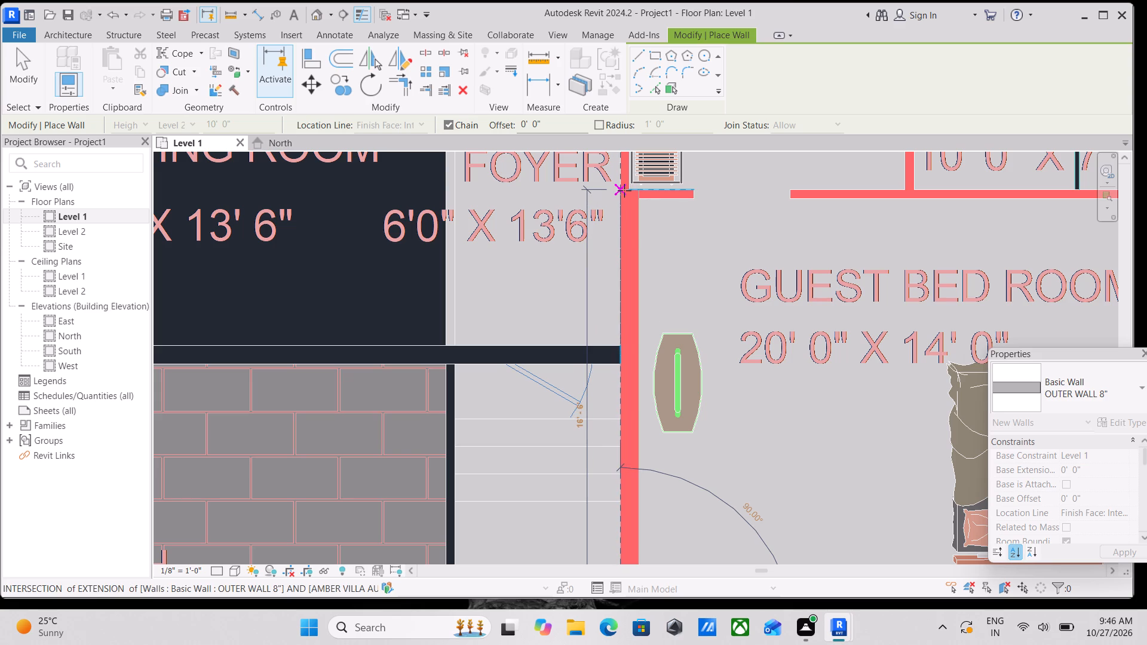
scroll(624, 191, "up", 2)
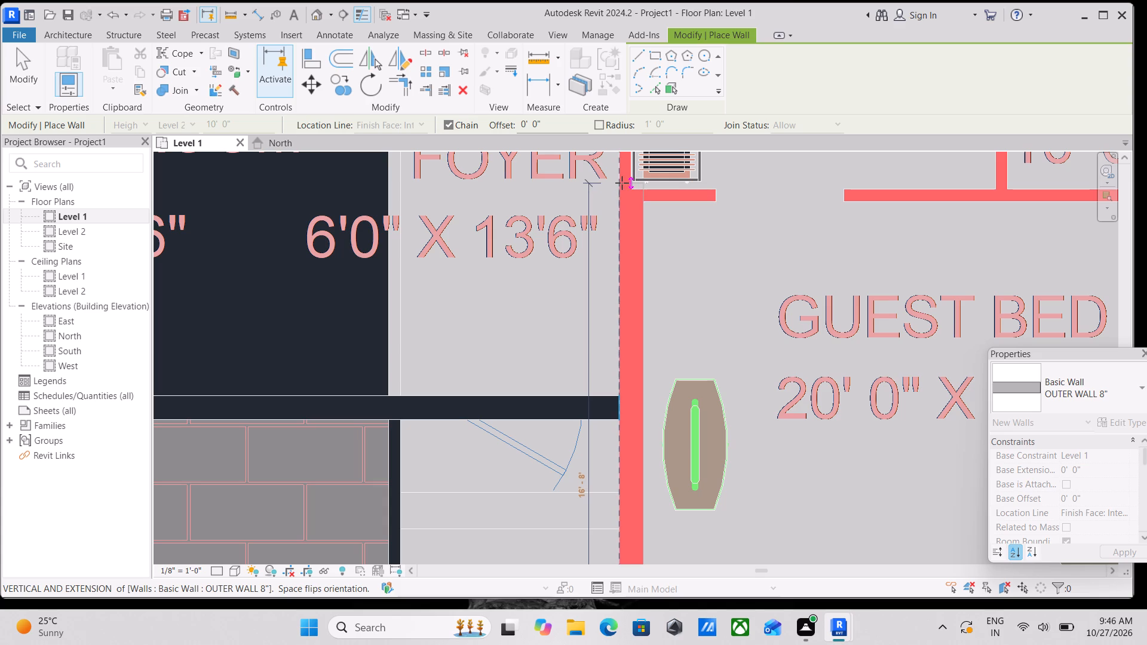
left_click(622, 191)
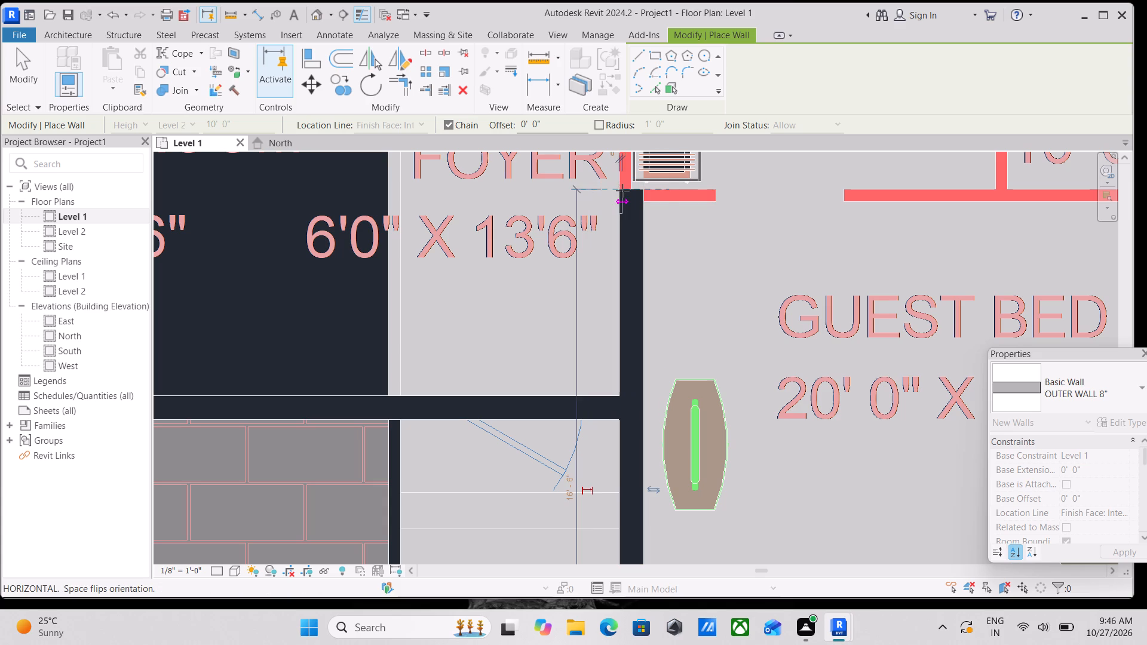
key("Escape")
Draw the guest bedroom's 20'-0" OUTER WALL 8" on the window side behind the bed, from the foyer-side wall to the opposite outer wall.
scroll(628, 295, "down", 2)
middle_click_drag(628, 293, 615, 170)
scroll(615, 170, "down", 1)
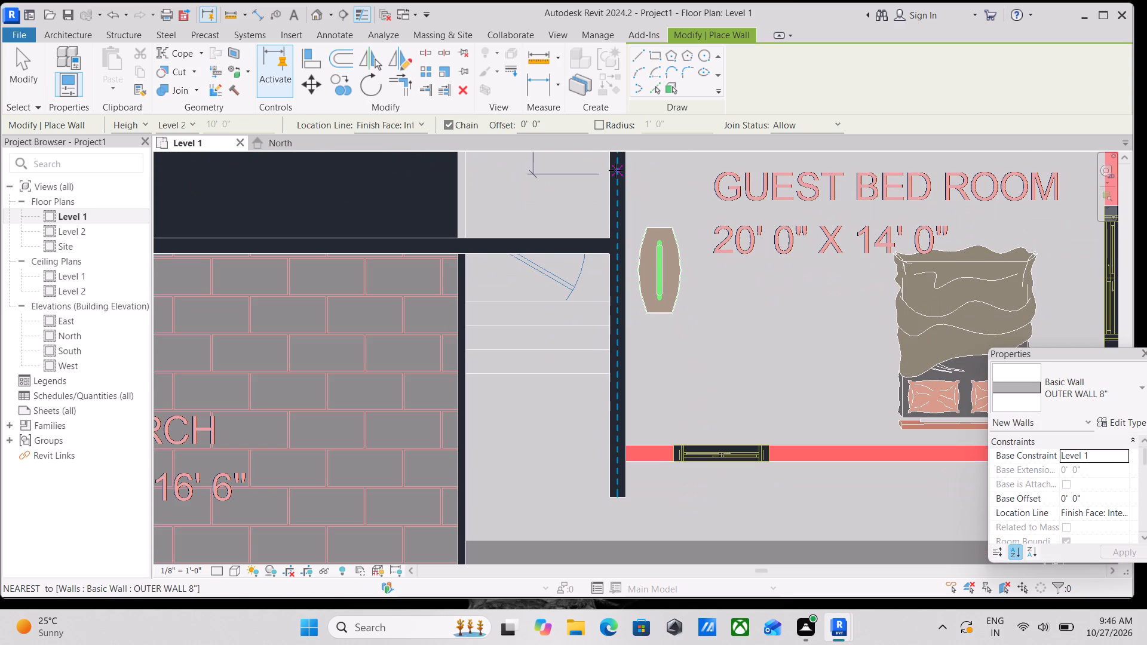
scroll(657, 312, "down", 2)
middle_click_drag(655, 293, 643, 232)
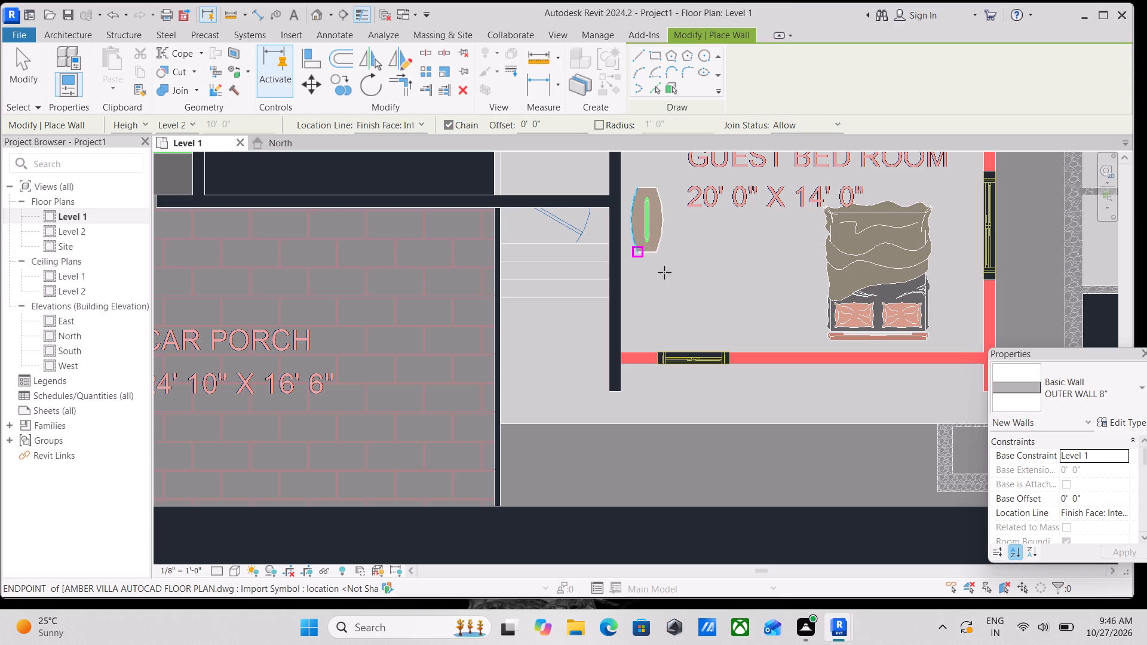
scroll(629, 371, "up", 4)
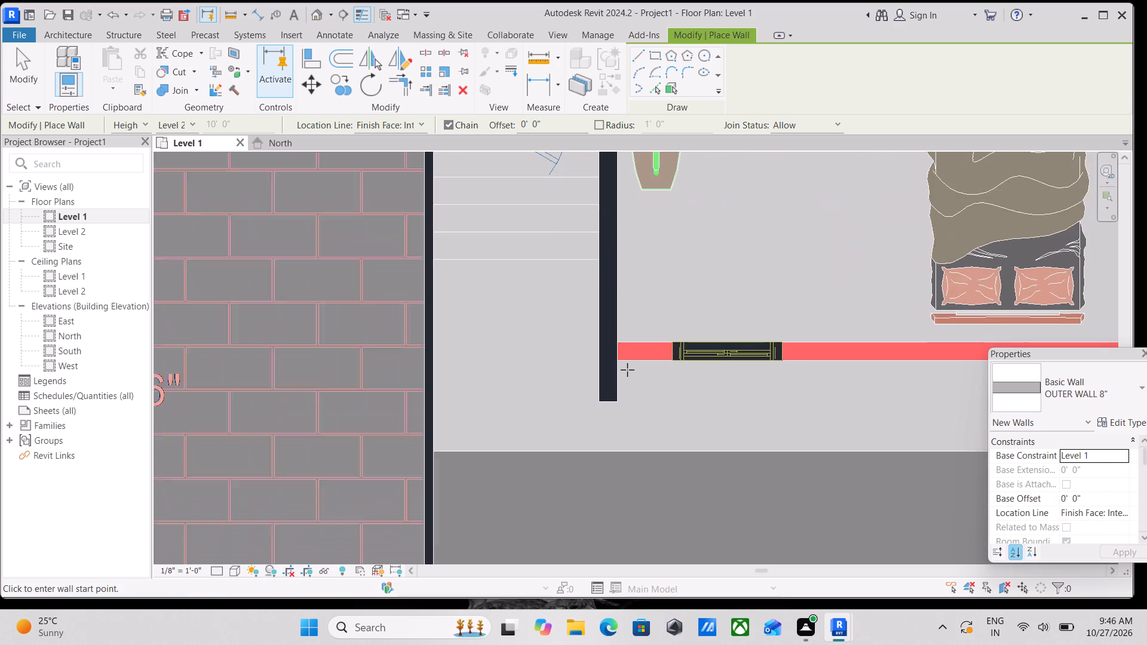
scroll(627, 370, "up", 1)
left_click(616, 357)
middle_click_drag(842, 340, 626, 328)
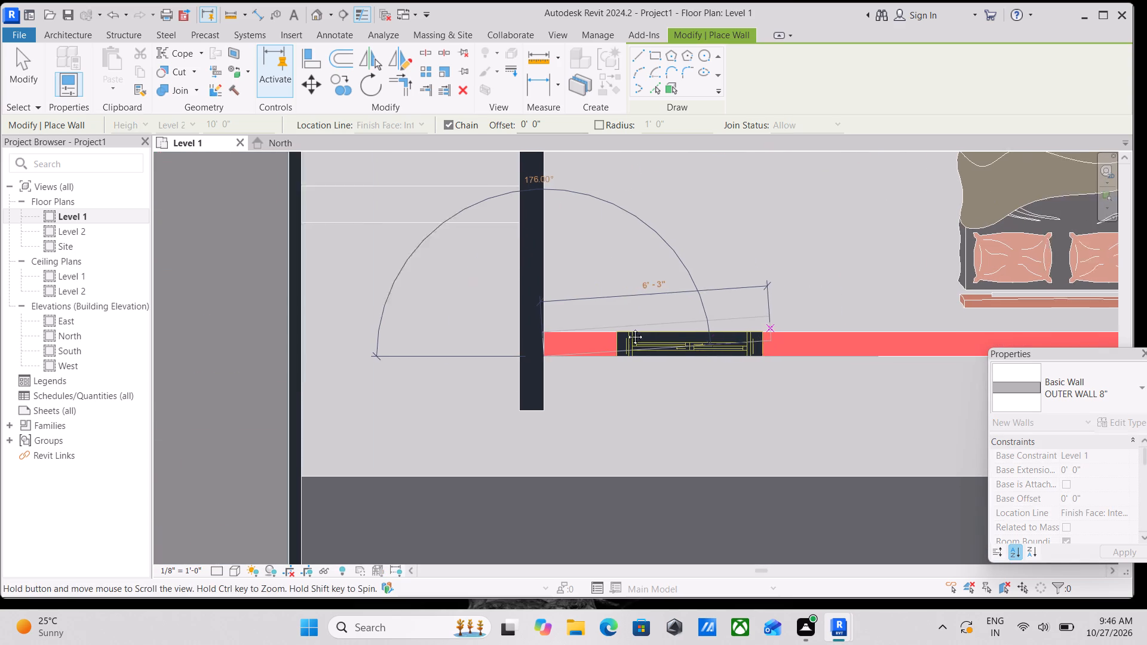
middle_click_drag(626, 328, 505, 318)
middle_click_drag(837, 335, 716, 324)
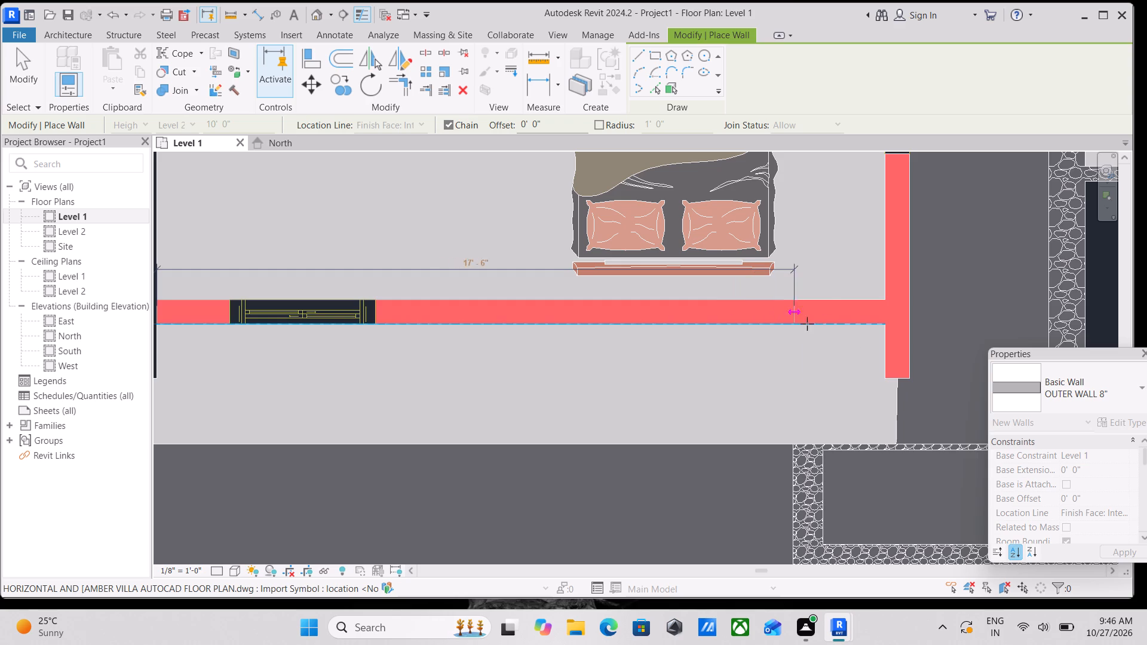
left_click(890, 325)
key("Escape")
key("Escape")
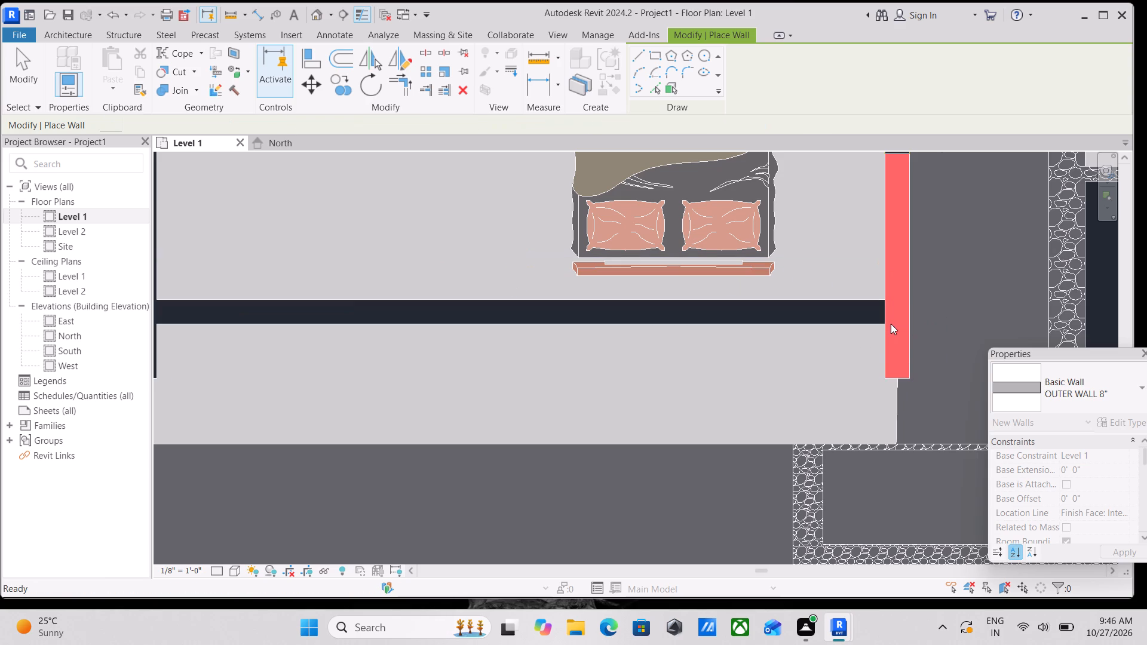
Draw the long OUTER WALL 8" from the free end beyond the guest bedroom past the maid rooms to the utility's deck-side wall, flipped onto the outline.
scroll(875, 380, "up", 1)
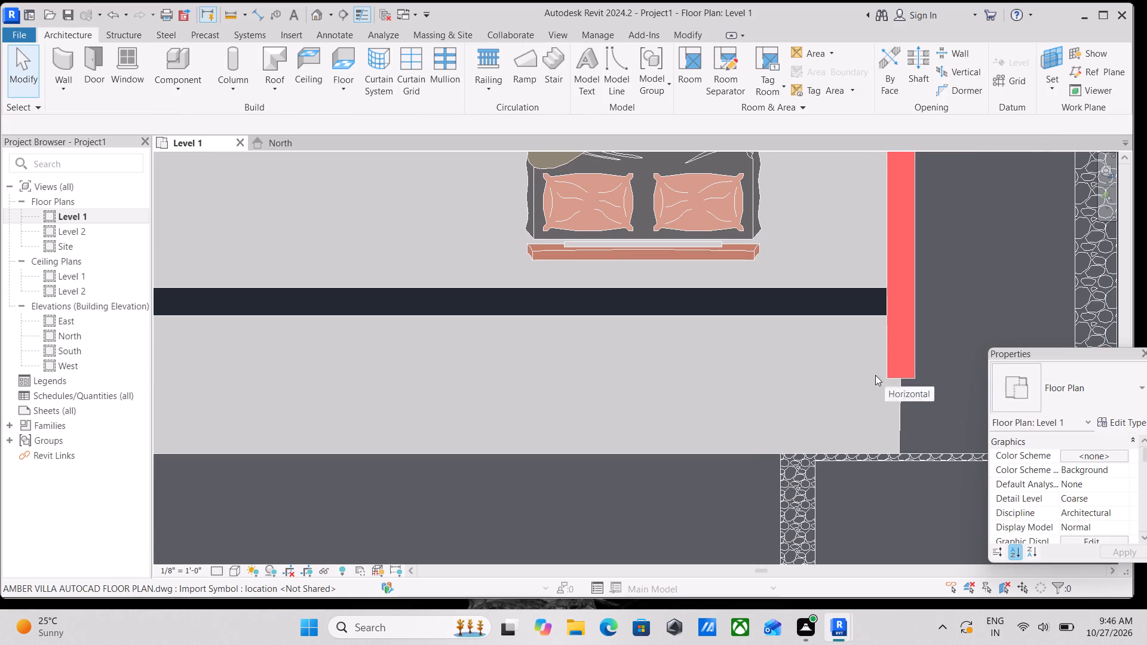
scroll(804, 366, "down", 3)
middle_click_drag(804, 366, 818, 426)
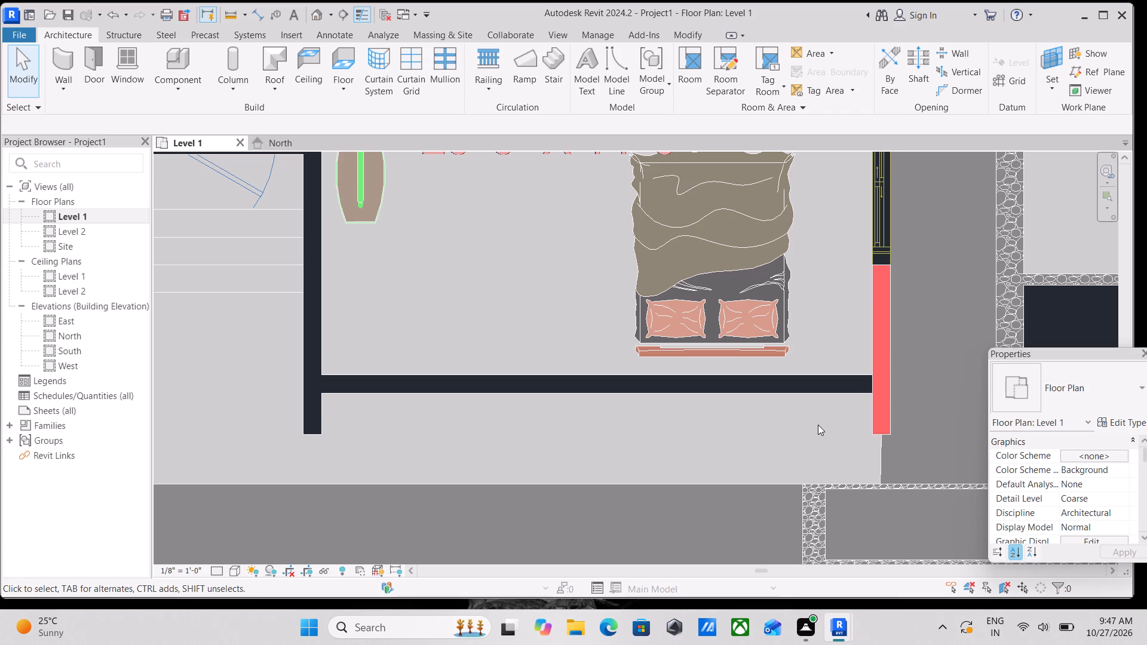
type("WA")
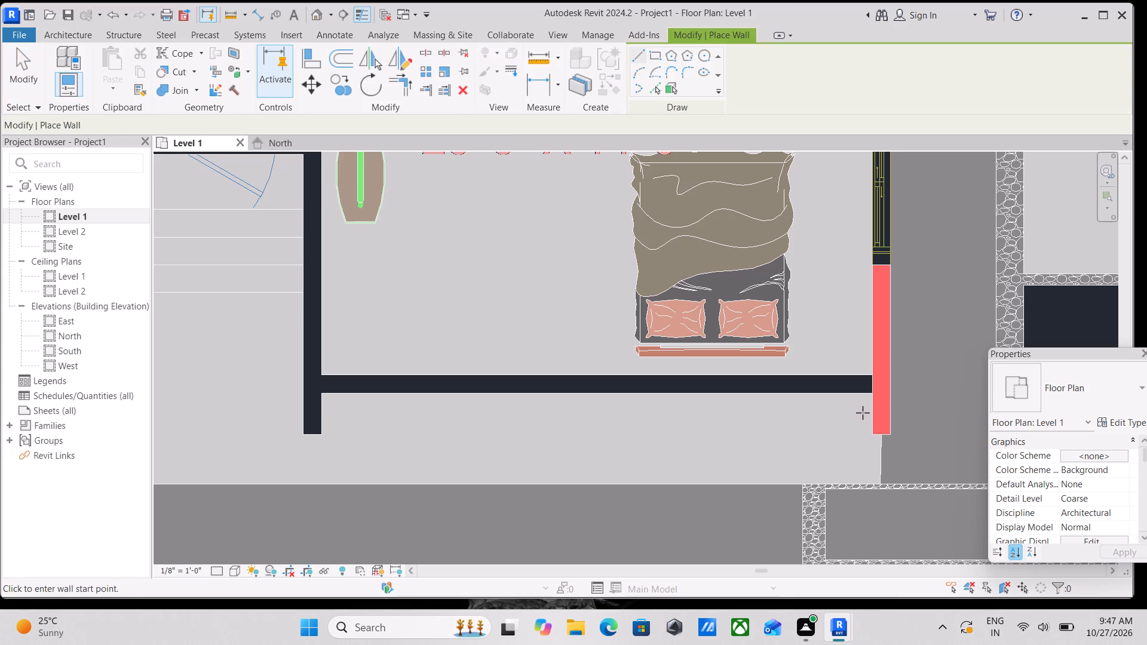
left_click(873, 437)
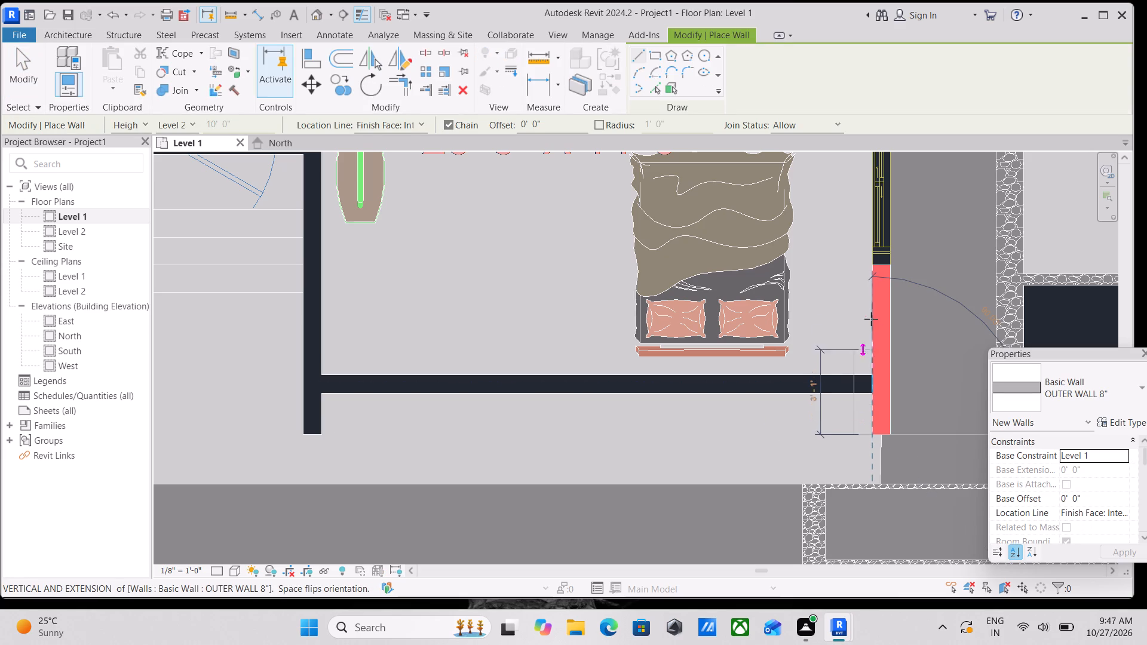
key("space")
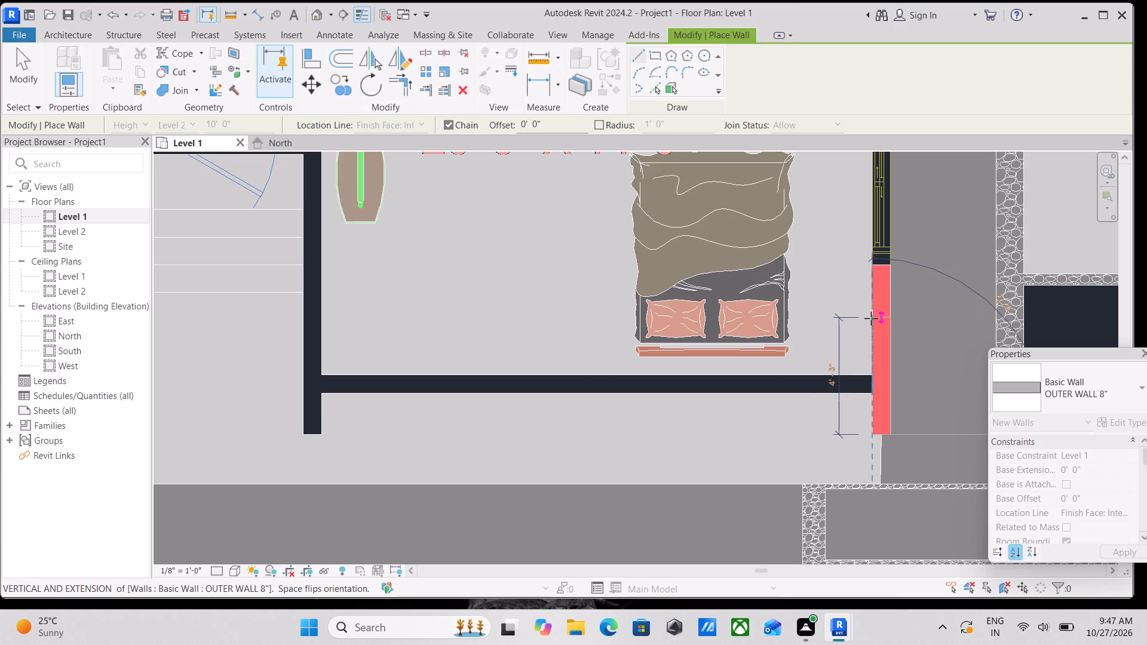
middle_click_drag(871, 318, 871, 453)
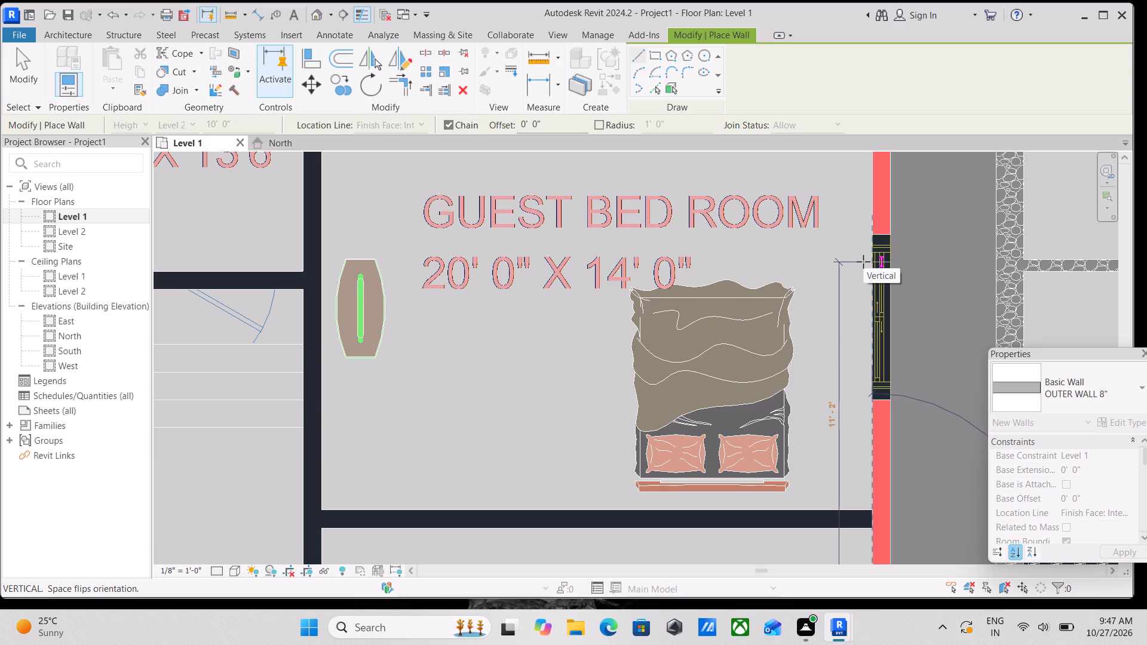
scroll(863, 262, "down", 1)
middle_click_drag(863, 262, 869, 438)
scroll(883, 232, "down", 1)
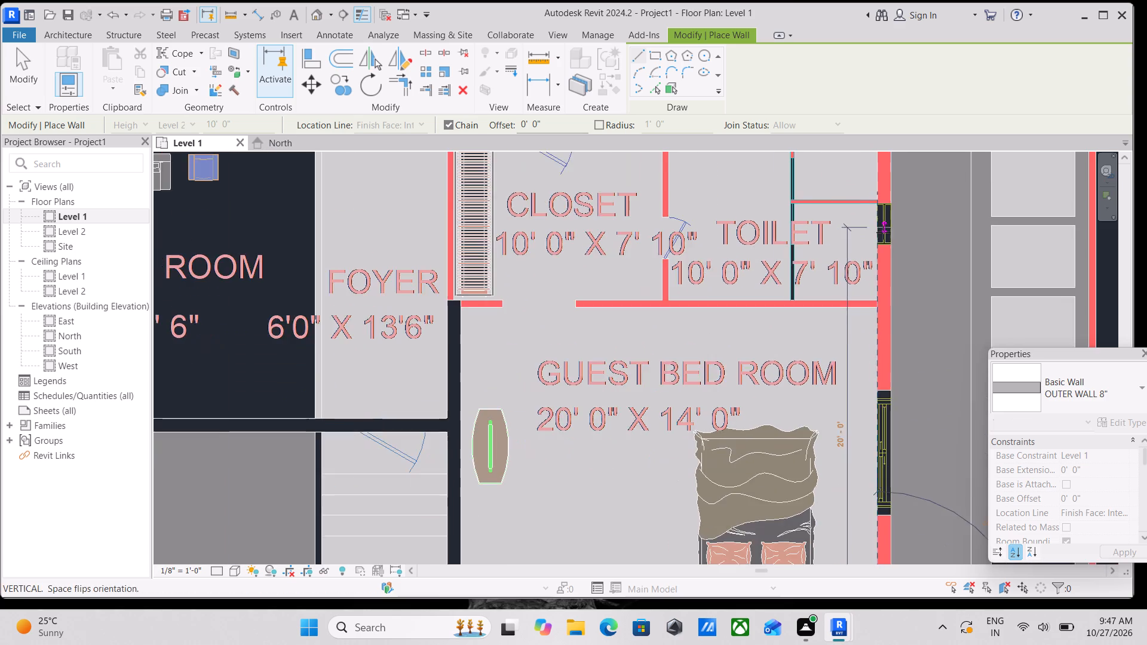
middle_click_drag(883, 232, 887, 375)
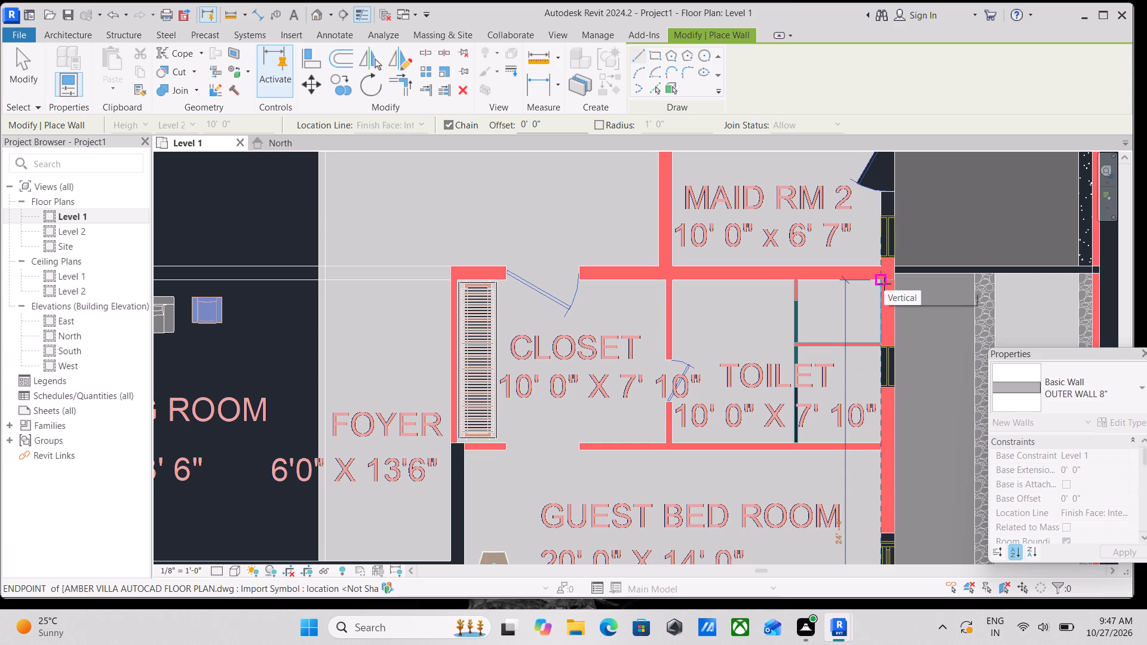
scroll(884, 283, "down", 1)
middle_click_drag(884, 283, 878, 449)
scroll(878, 449, "down", 1)
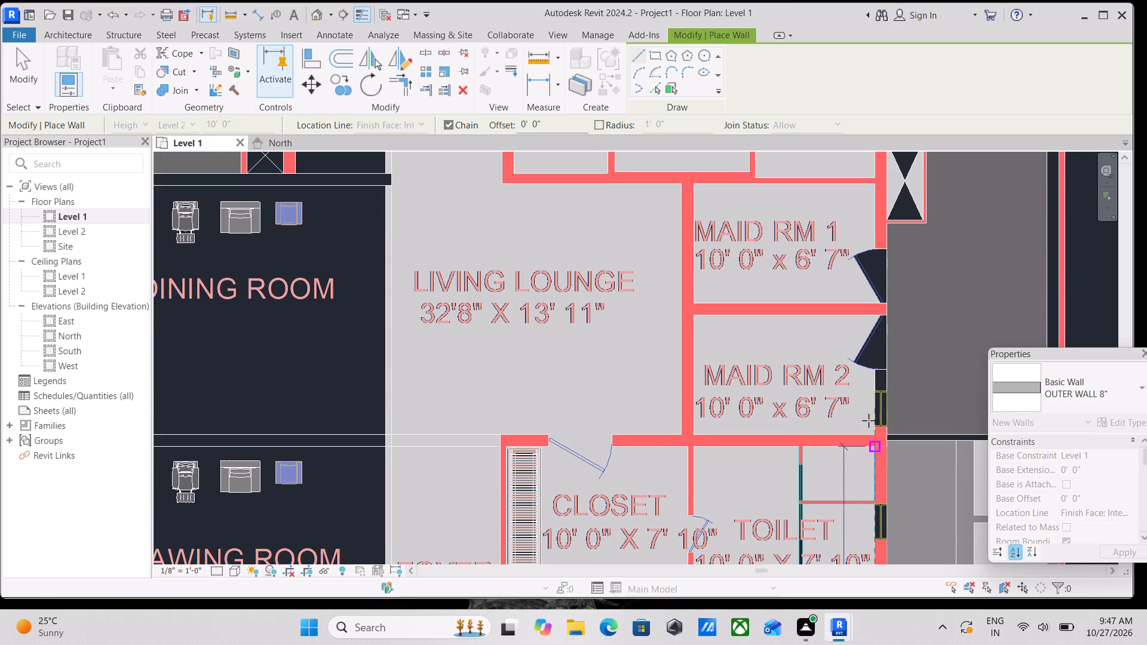
middle_click_drag(875, 278, 891, 485)
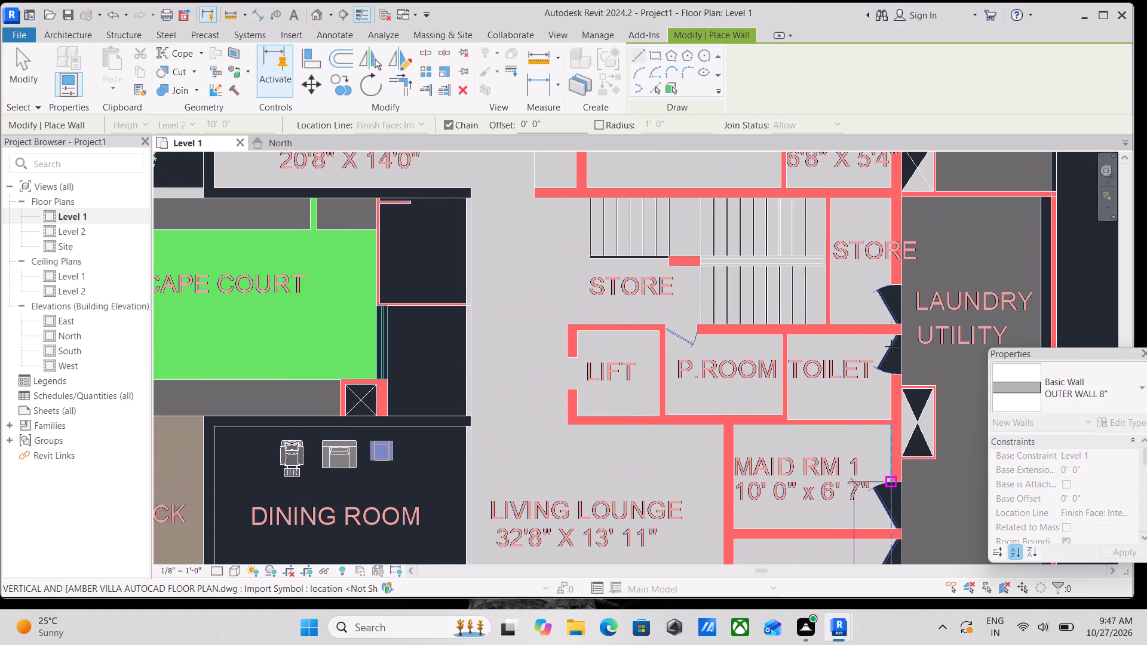
middle_click_drag(891, 346, 911, 472)
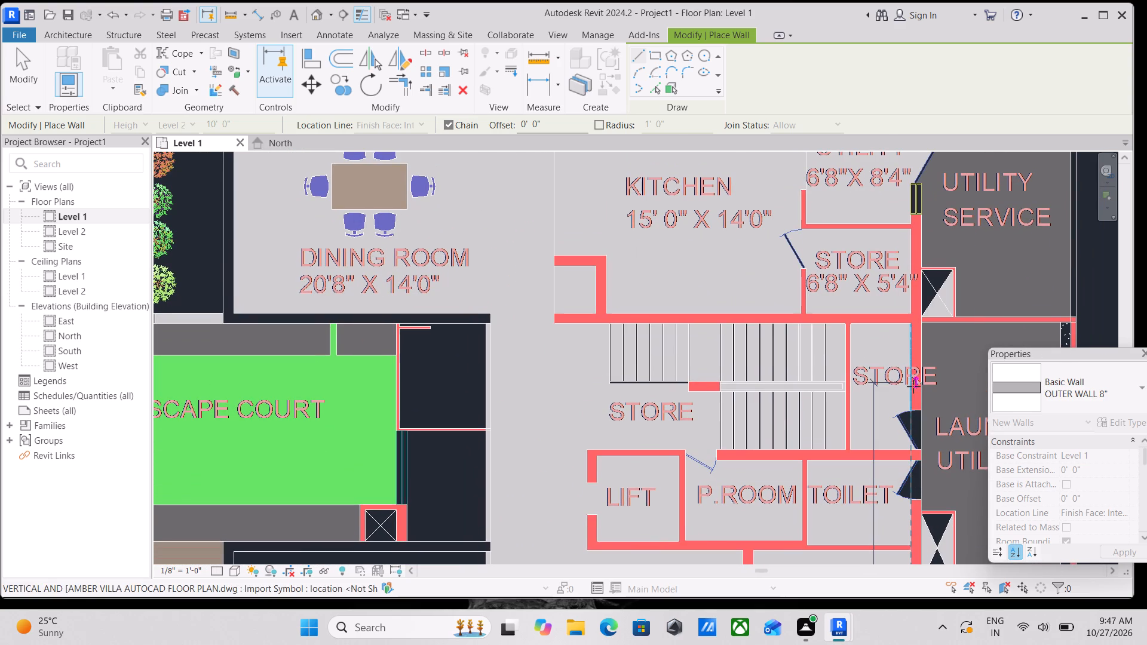
middle_click_drag(913, 386, 936, 486)
scroll(928, 324, "down", 1)
middle_click_drag(928, 324, 934, 488)
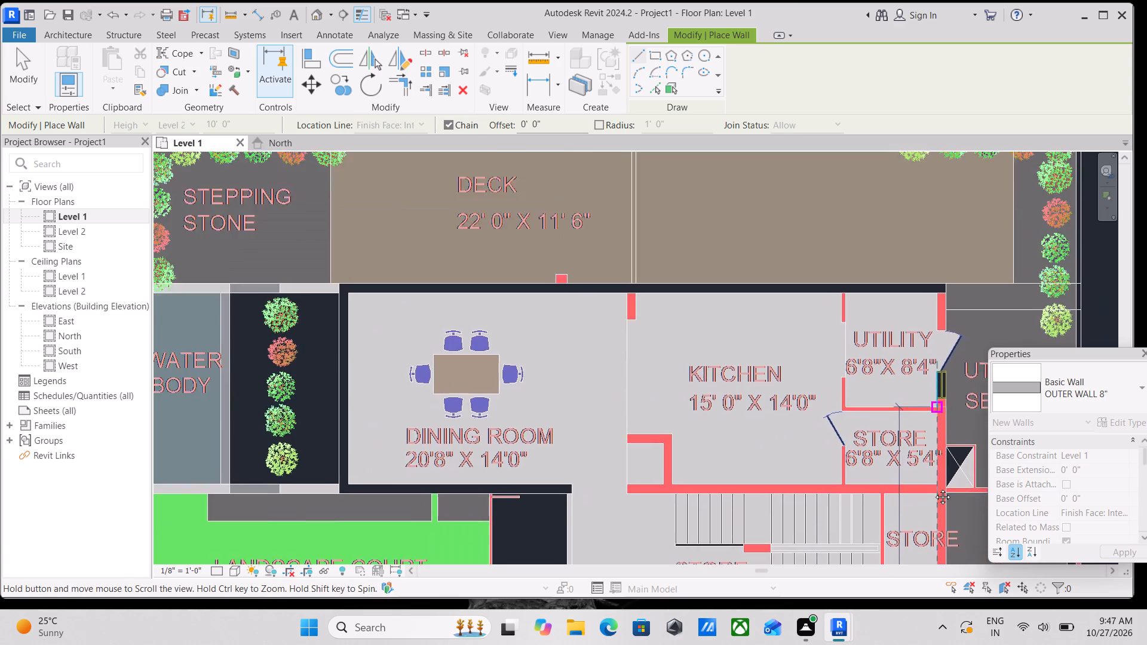
middle_click_drag(934, 488, 934, 493)
scroll(934, 375, "up", 2)
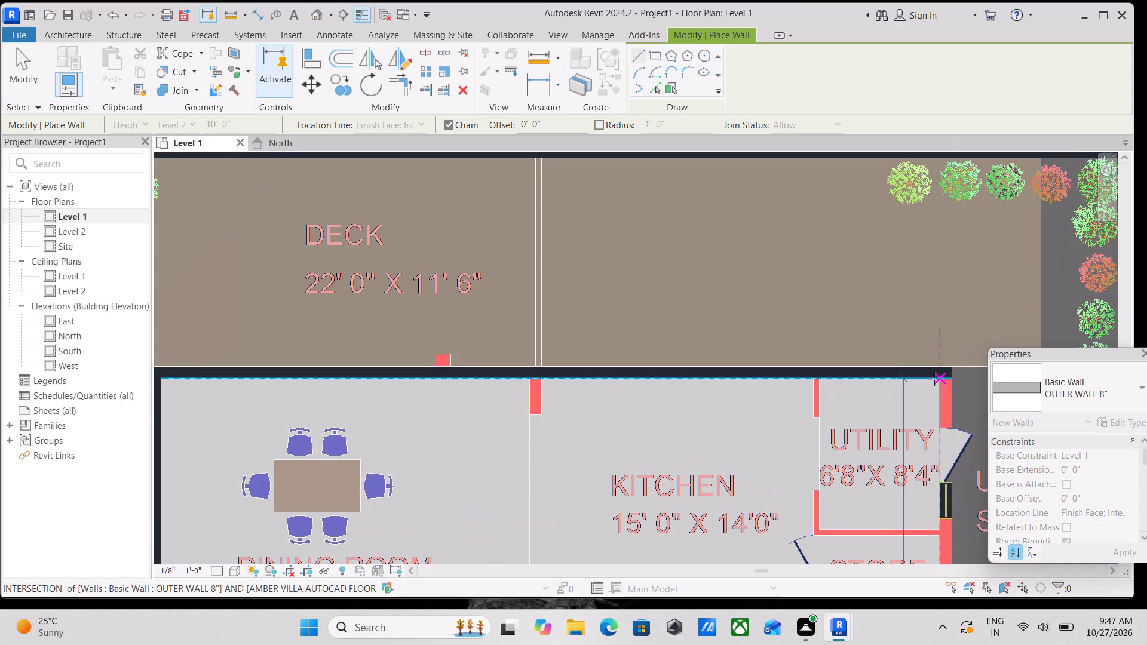
scroll(934, 385, "up", 3)
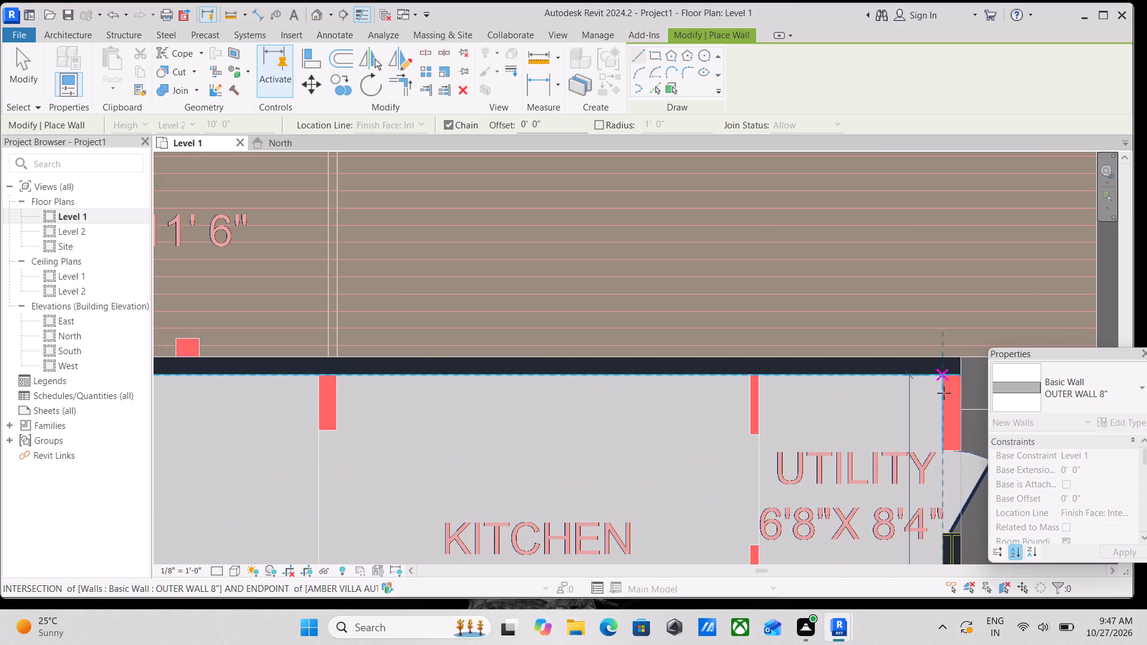
scroll(944, 391, "up", 4)
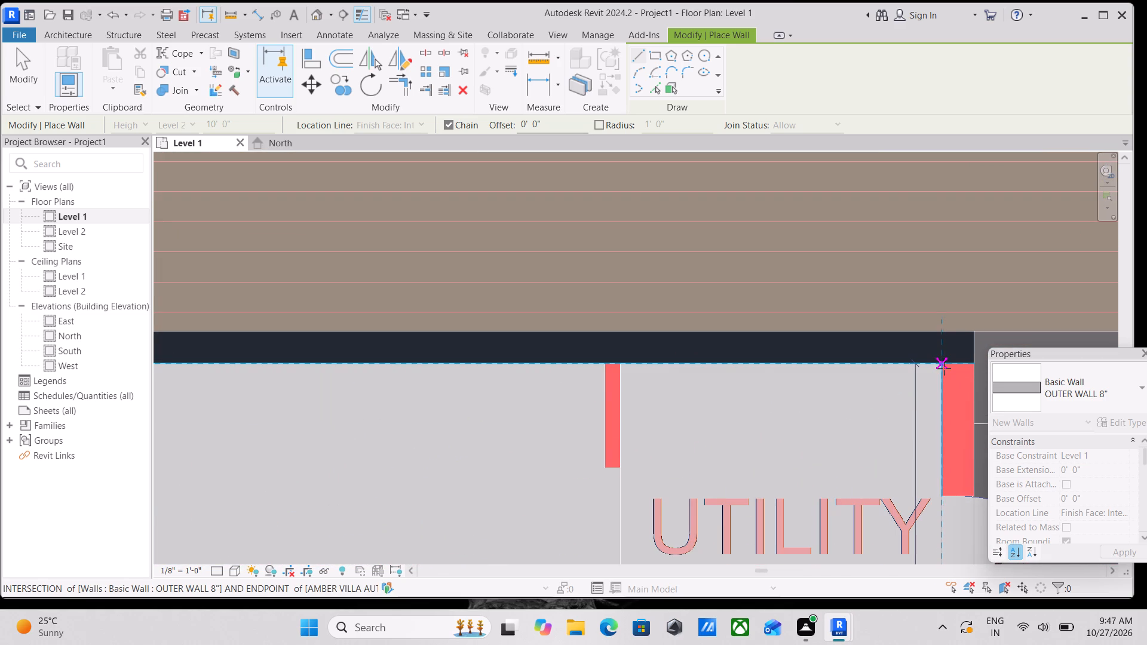
scroll(944, 368, "up", 4)
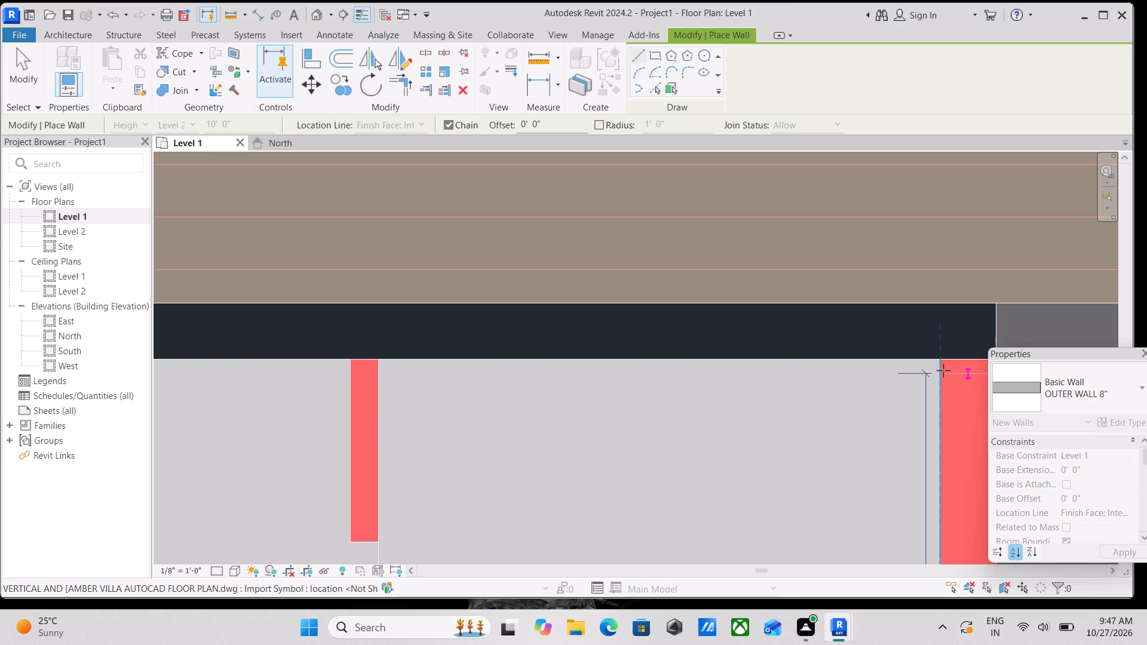
left_click(943, 363)
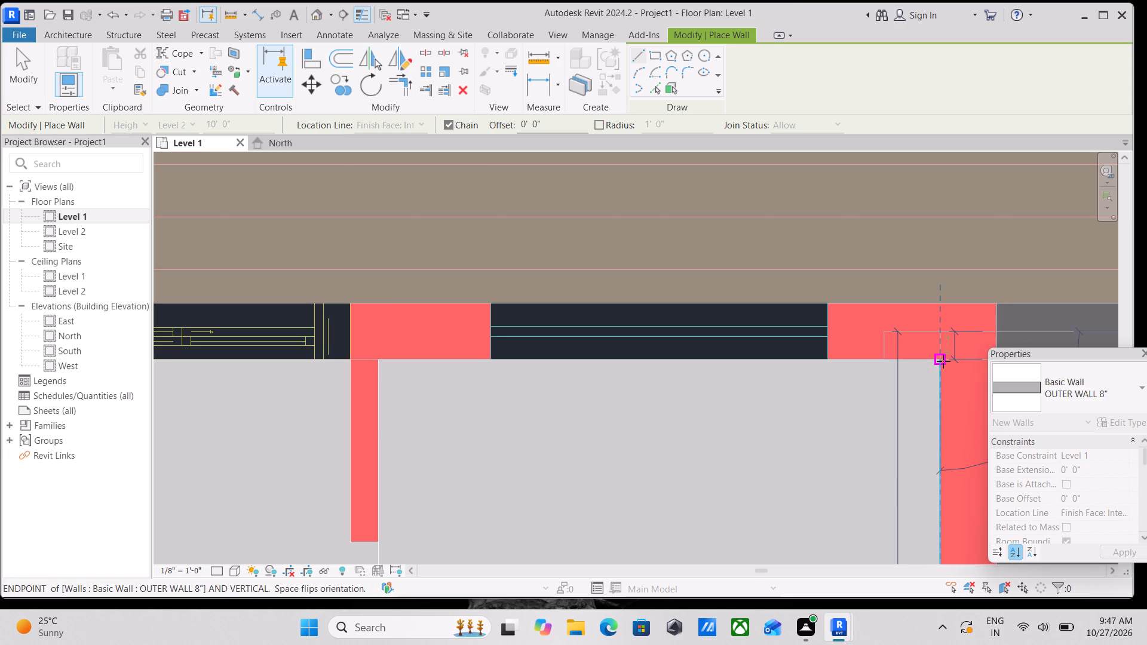
key("Escape")
scroll(910, 365, "down", 4)
scroll(286, 407, "down", 3)
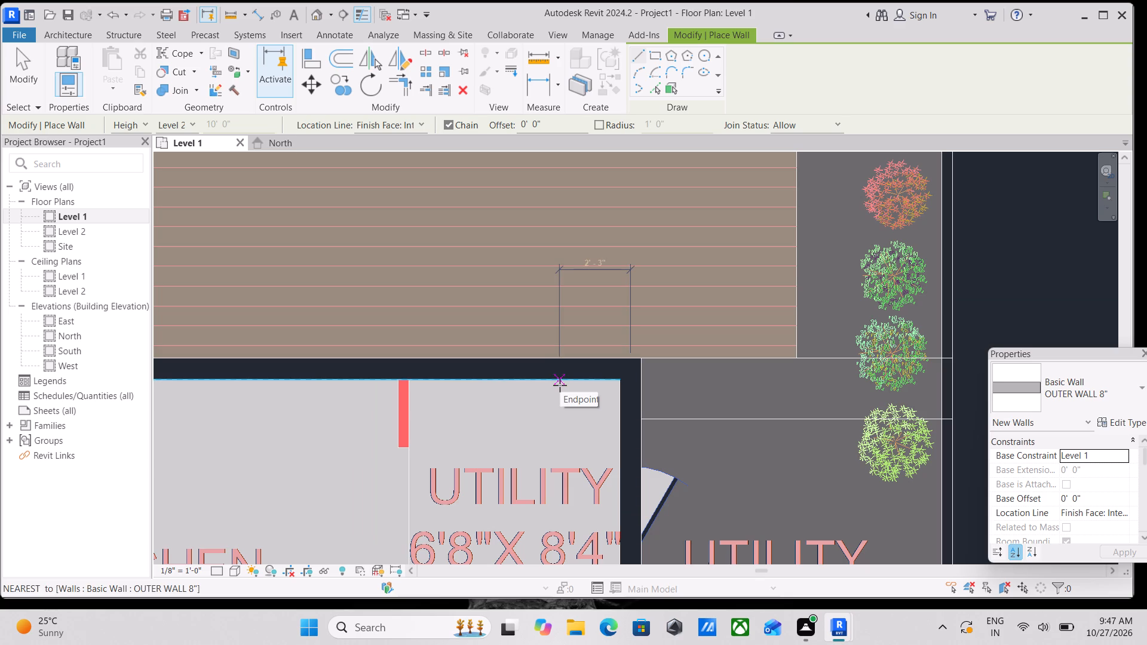
Draw the OUTER WALL 8" along the closet and toilet, from the long outer wall beside Maid Rm 2 to the closet's foyer-side corner.
scroll(486, 385, "down", 3)
middle_click_drag(492, 380, 543, 355)
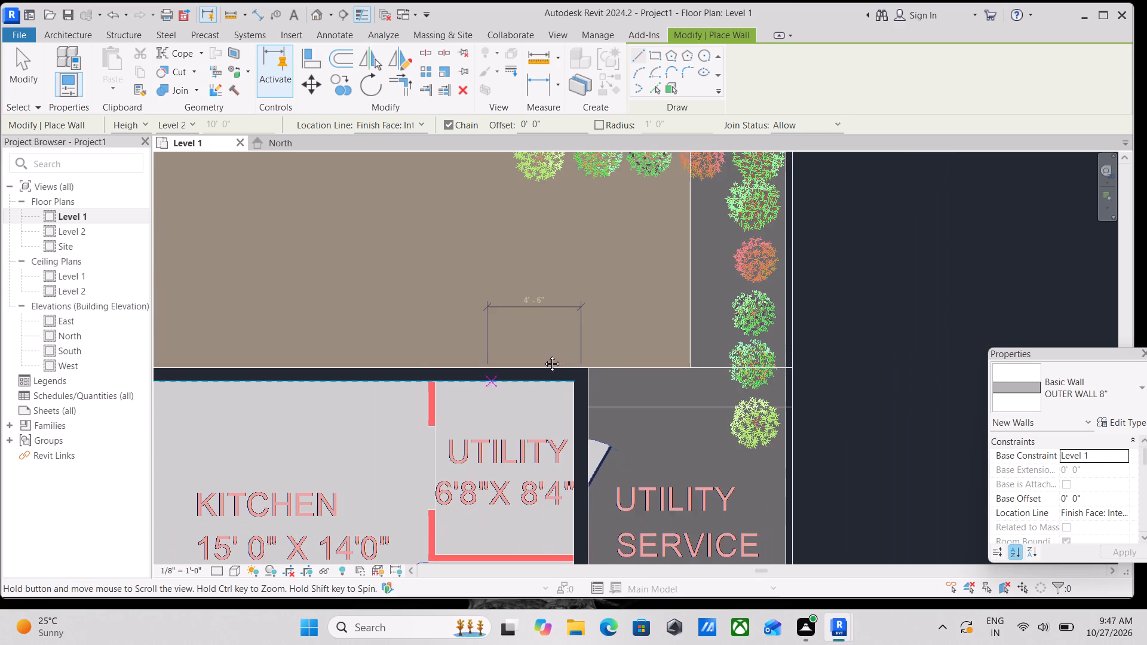
middle_click_drag(543, 355, 707, 268)
scroll(466, 339, "down", 5)
middle_click_drag(499, 337, 550, 451)
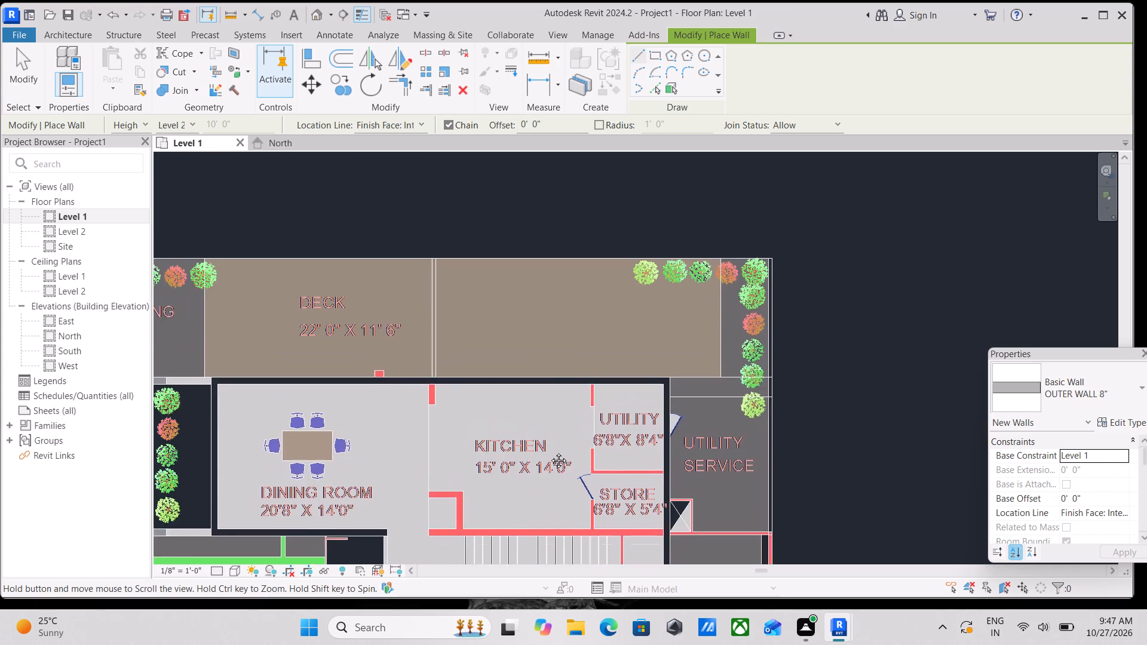
middle_click_drag(550, 451, 617, 320)
middle_click_drag(583, 422, 562, 349)
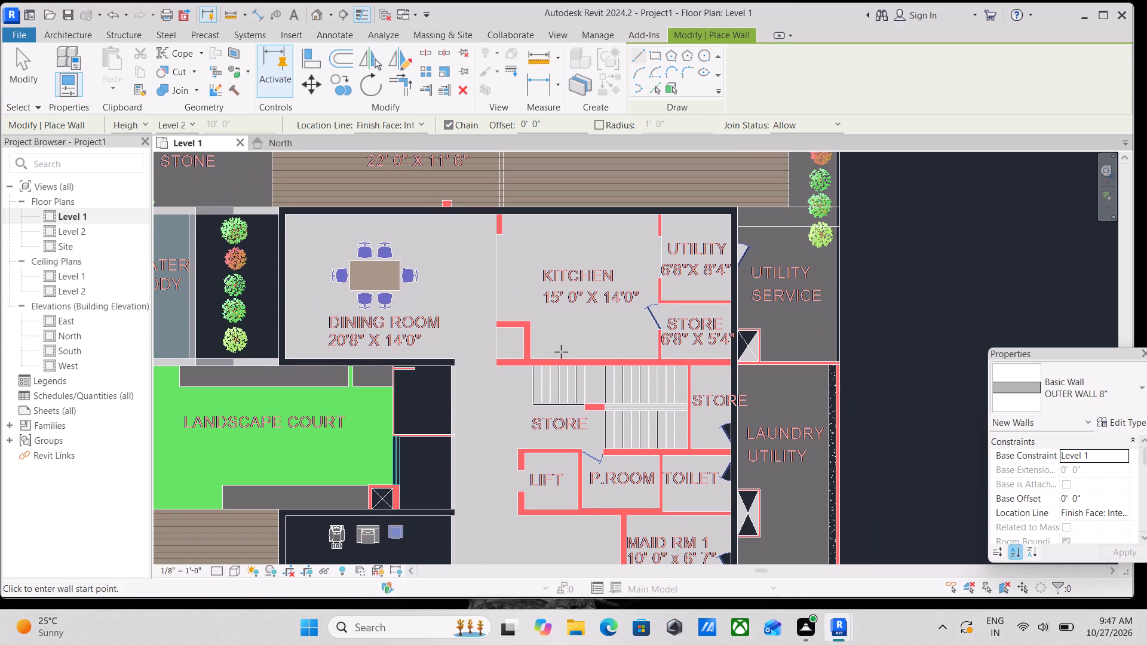
middle_click_drag(602, 411, 517, 167)
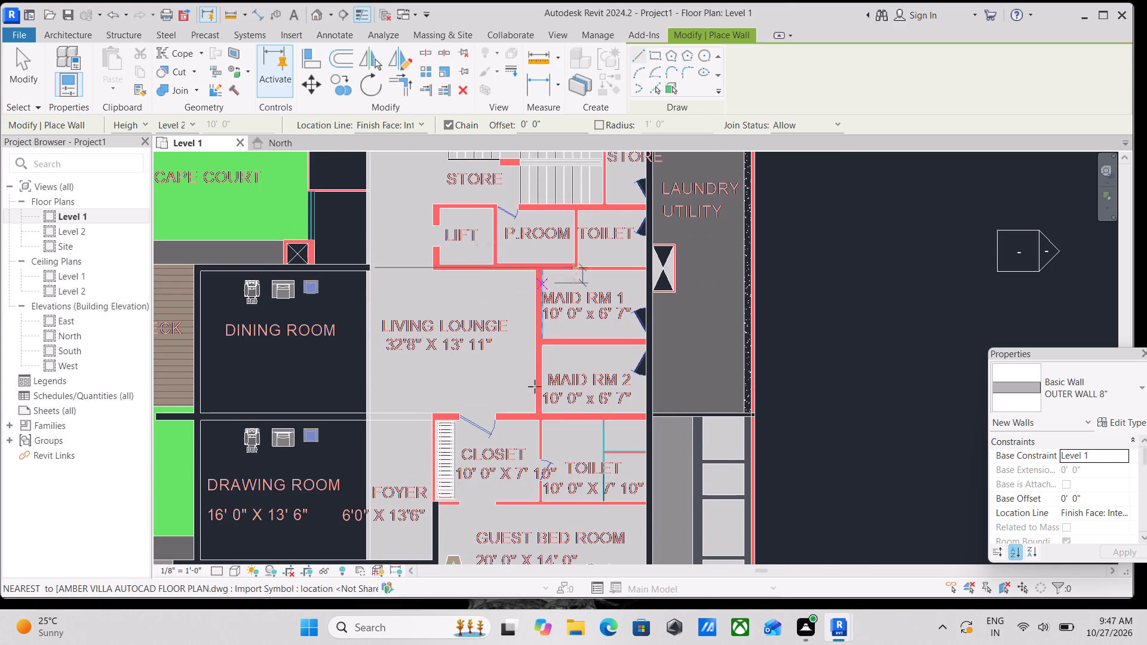
middle_click_drag(540, 422, 542, 377)
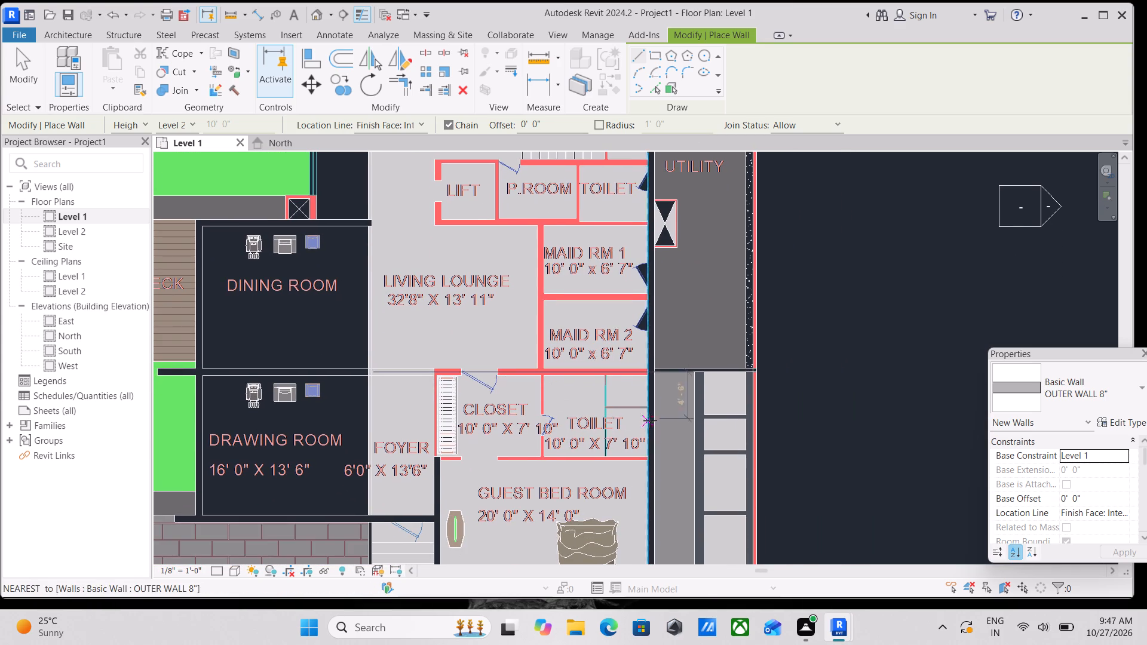
scroll(657, 420, "up", 3)
scroll(651, 354, "up", 5)
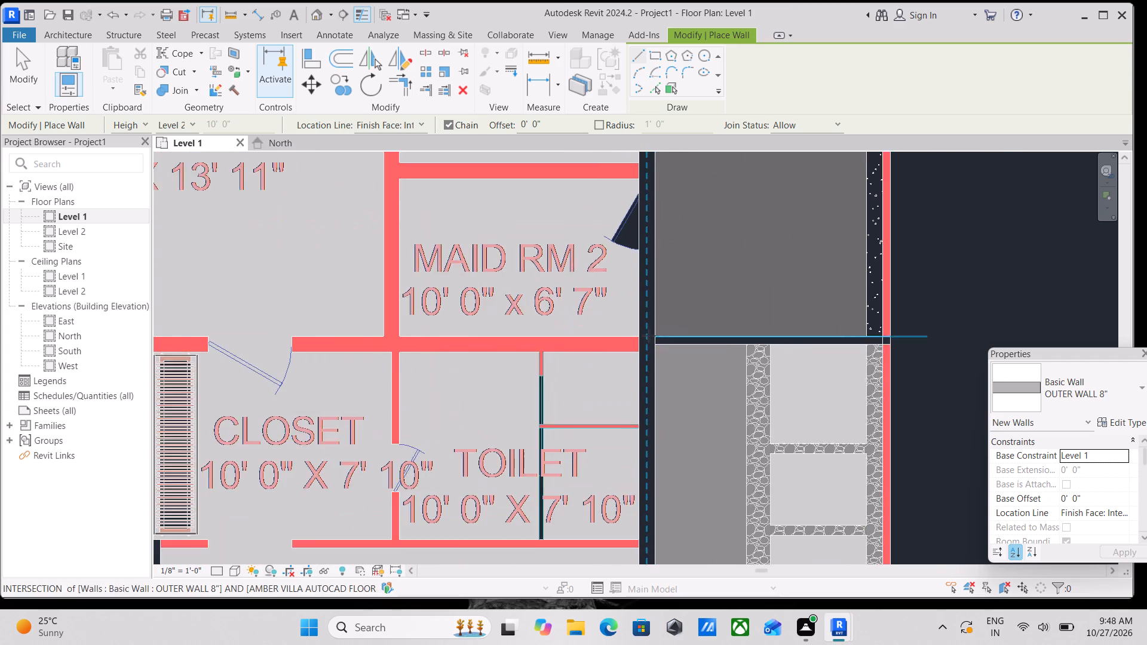
scroll(649, 336, "up", 3)
left_click(635, 336)
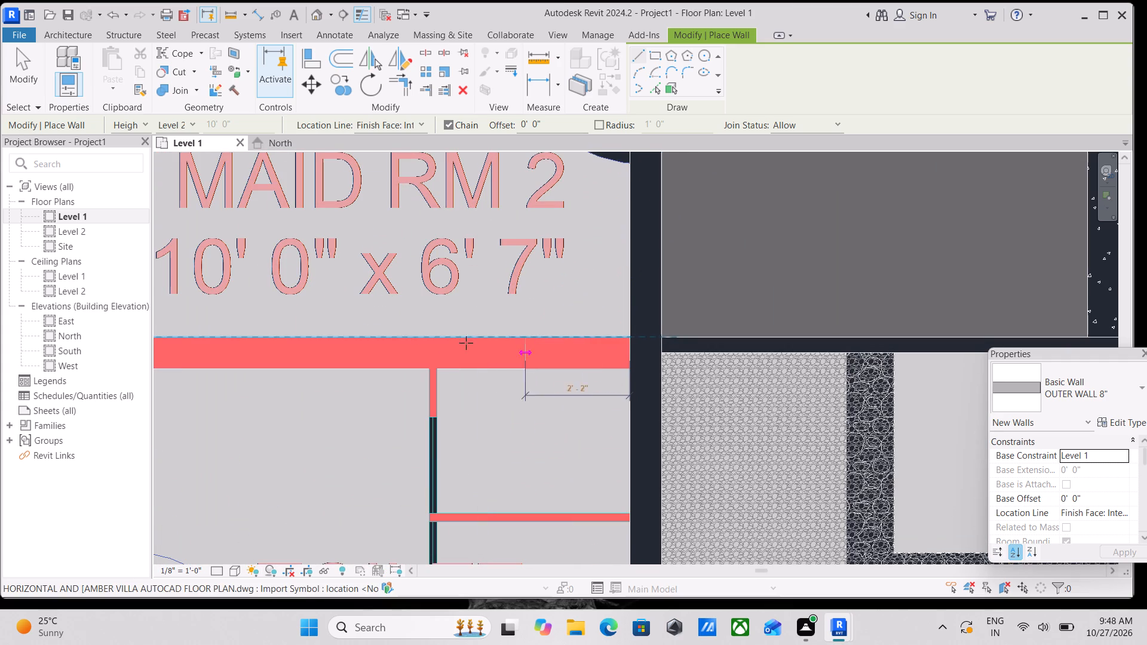
middle_click_drag(394, 335, 716, 332)
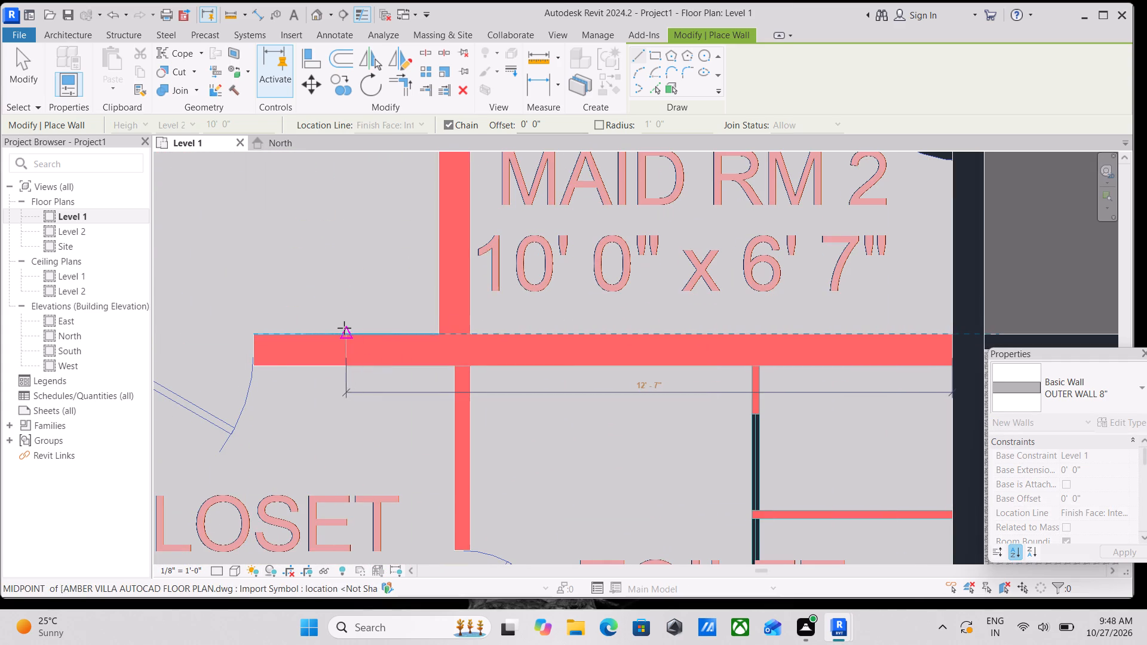
scroll(273, 327, "down", 1)
middle_click_drag(277, 328, 835, 363)
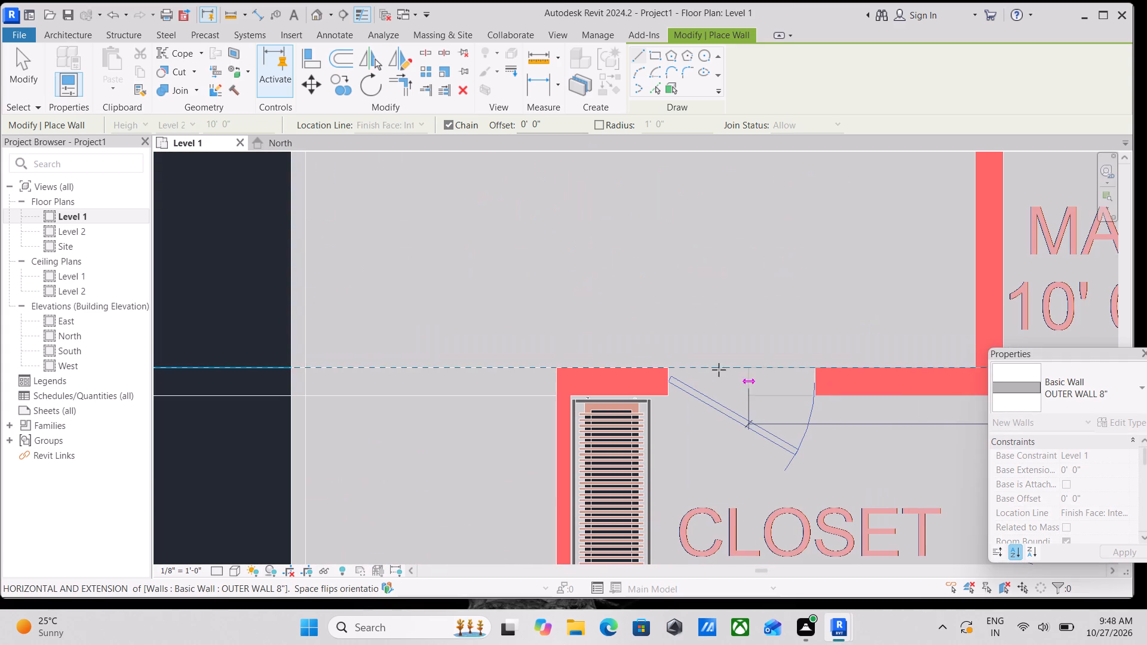
scroll(553, 370, "up", 3)
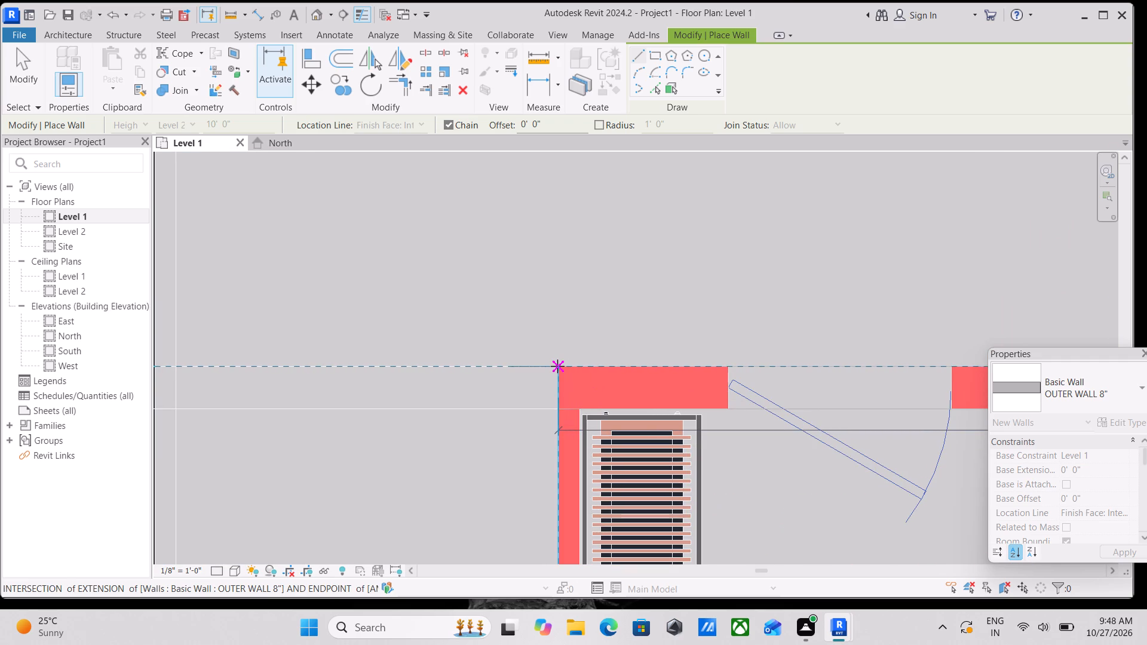
scroll(557, 366, "up", 4)
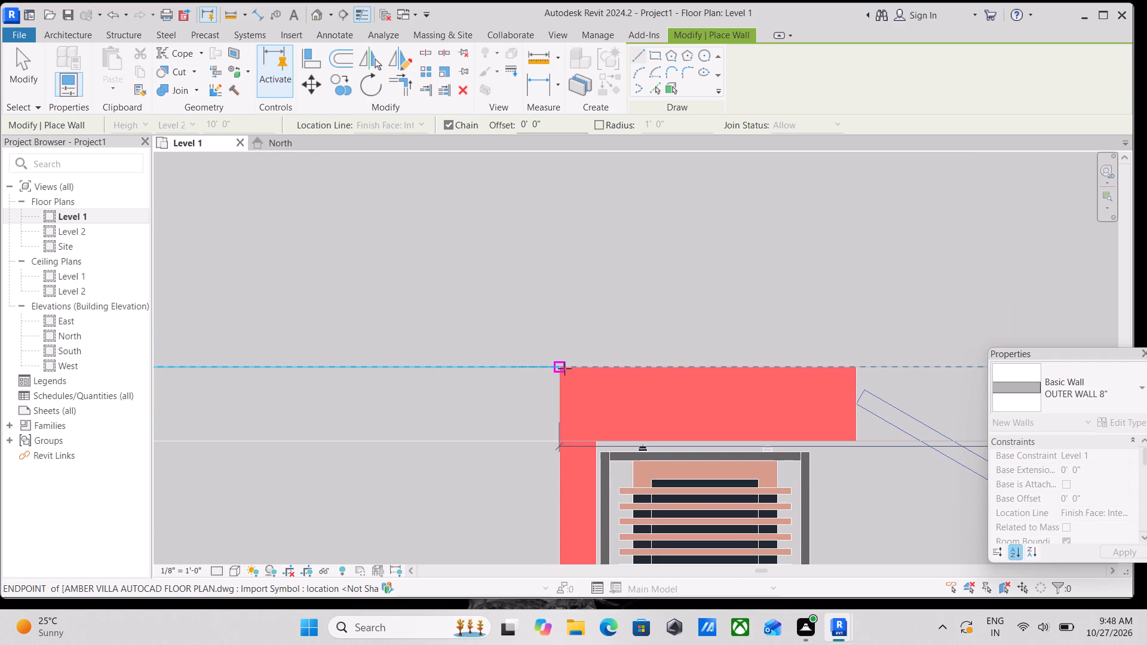
left_click(565, 368)
scroll(696, 359, "down", 2)
middle_click_drag(696, 360, 324, 377)
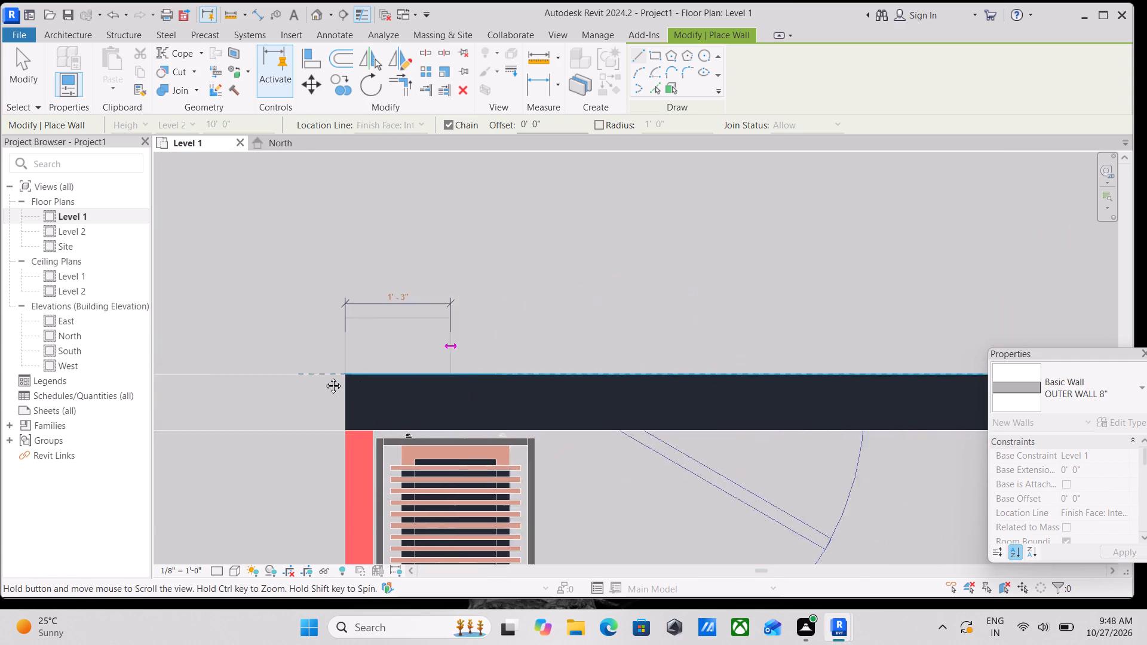
middle_click_drag(324, 377, 265, 380)
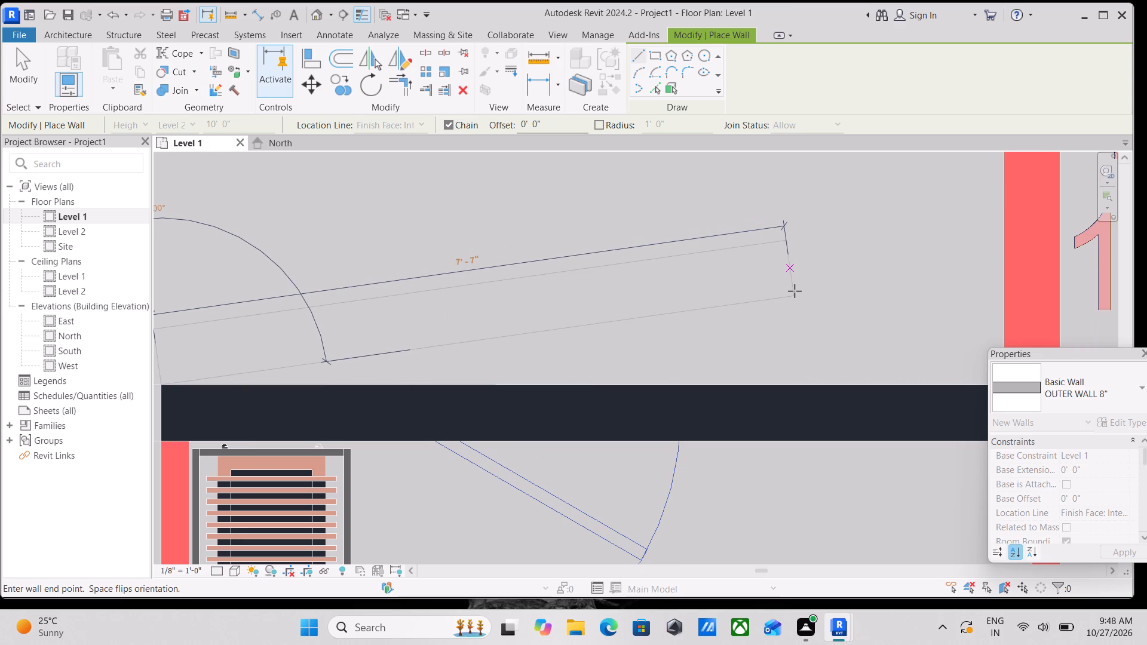
key("Escape")
key("Escape")
key("Escape")
Draw the 13'-10" OUTER WALL 8" between the living lounge and the maid rooms, from the closet wall to the lift-side wall line, flipped onto the outline.
scroll(821, 263, "down", 3)
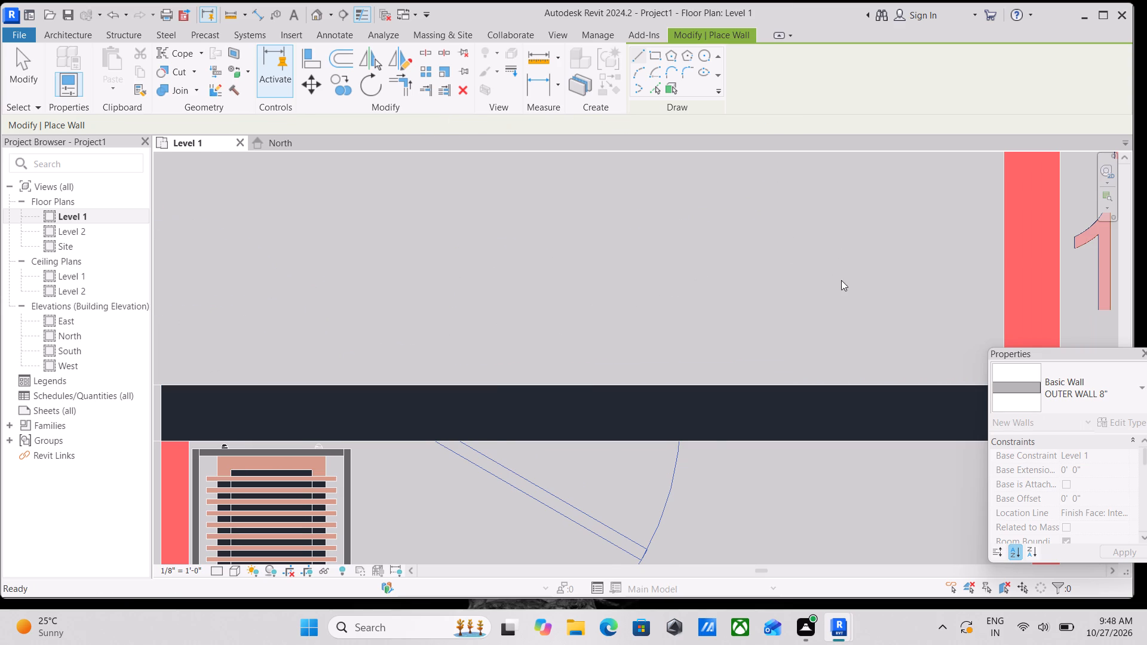
scroll(852, 285, "down", 3)
middle_click_drag(852, 286, 692, 342)
scroll(706, 329, "down", 4)
middle_click_drag(704, 335, 688, 379)
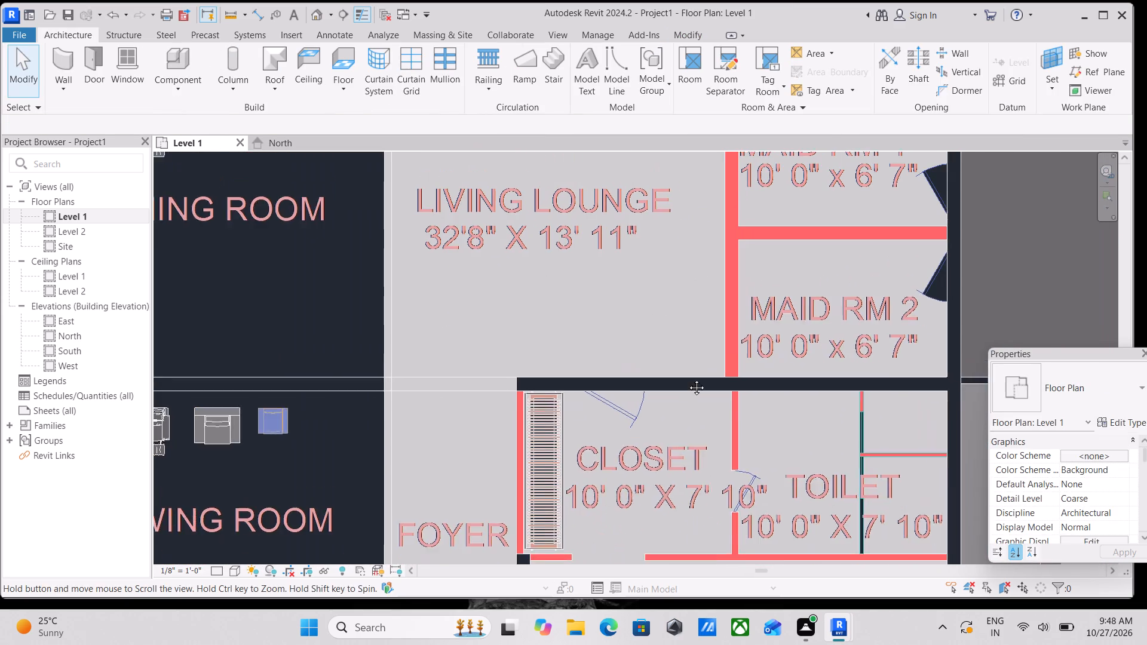
middle_click_drag(688, 379, 685, 383)
type("WA")
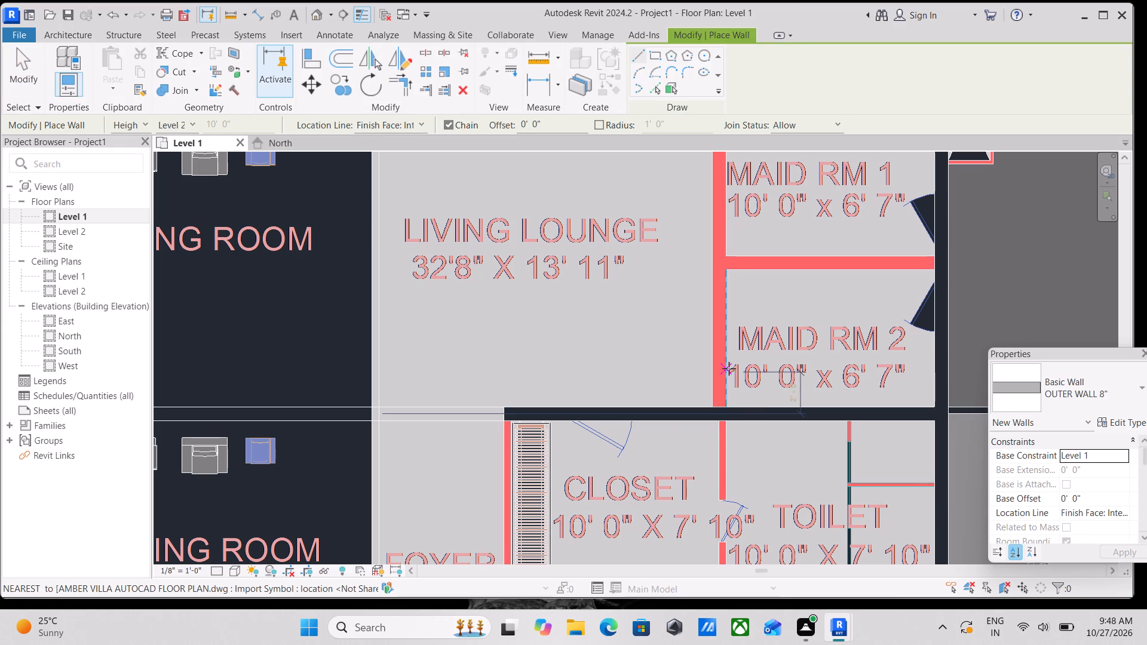
scroll(729, 368, "down", 2)
middle_click_drag(729, 368, 735, 434)
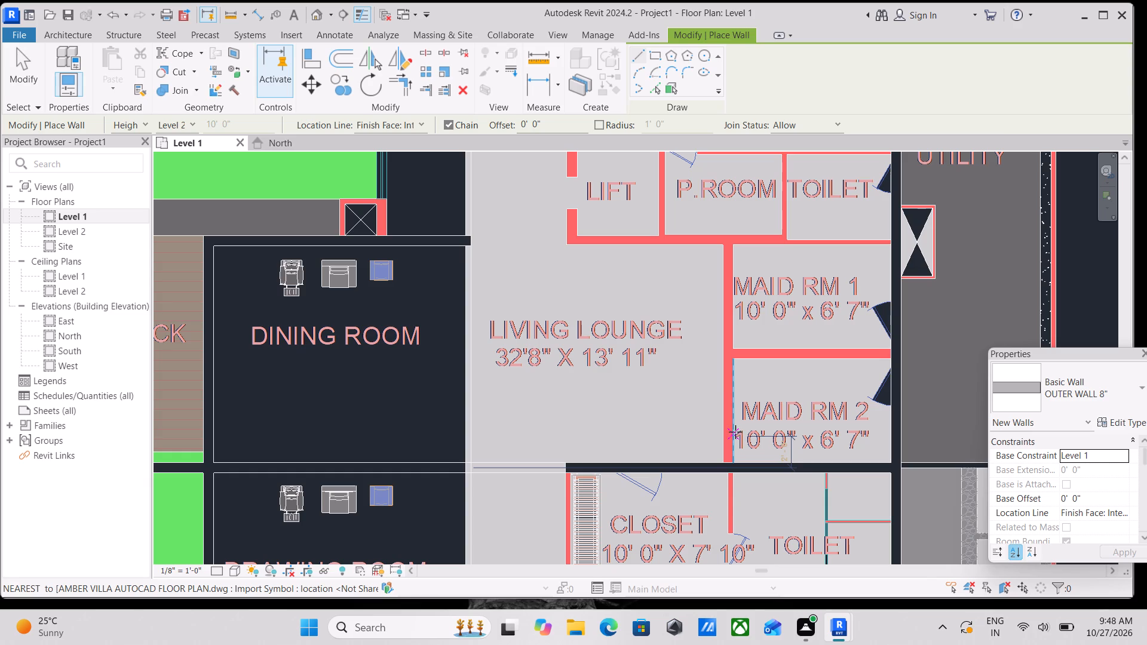
scroll(705, 374, "up", 1)
scroll(713, 362, "down", 2)
scroll(729, 473, "up", 1)
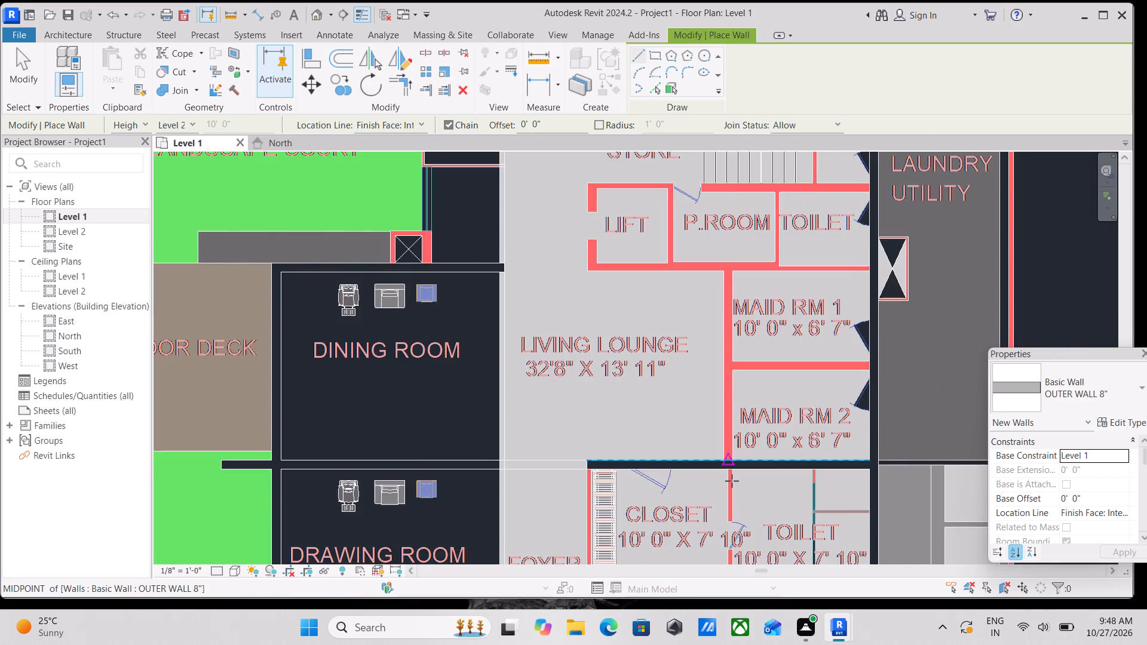
scroll(732, 481, "up", 12)
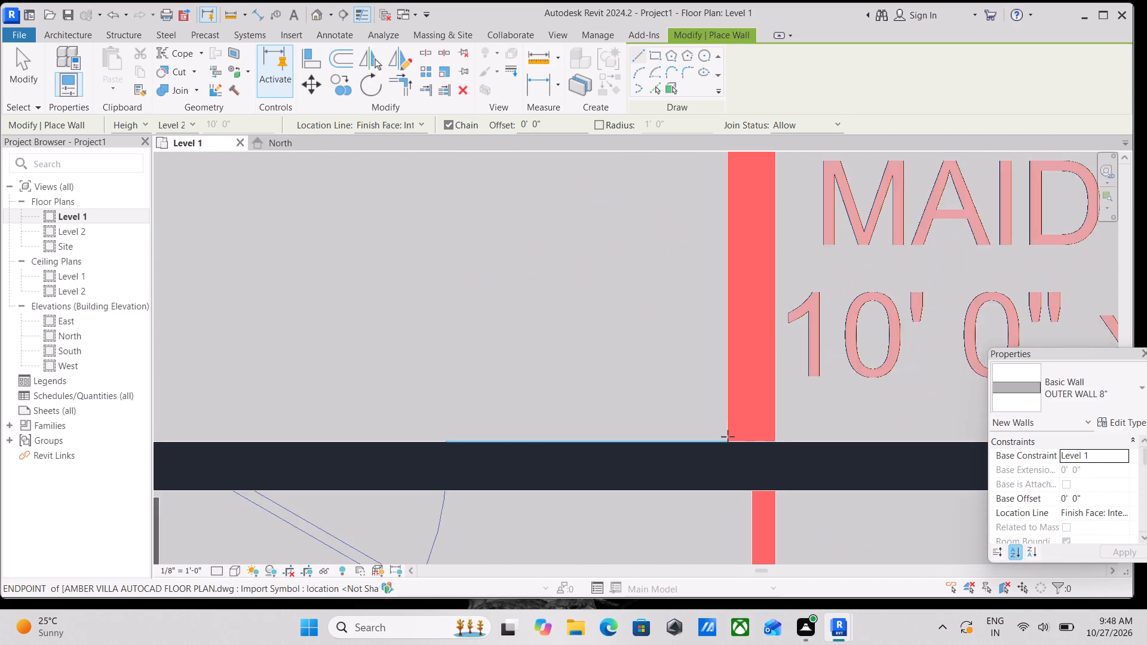
left_click(726, 445)
middle_click_drag(720, 317, 688, 555)
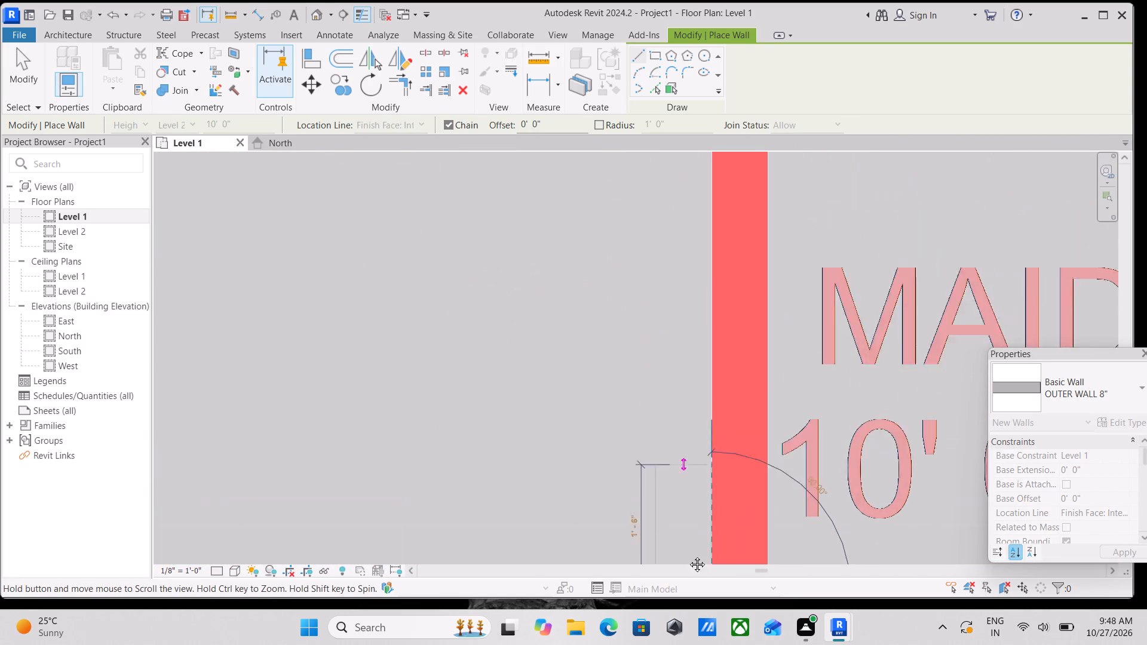
middle_click_drag(688, 555, 688, 575)
scroll(684, 308, "down", 3)
middle_click_drag(684, 308, 719, 411)
scroll(722, 306, "down", 2)
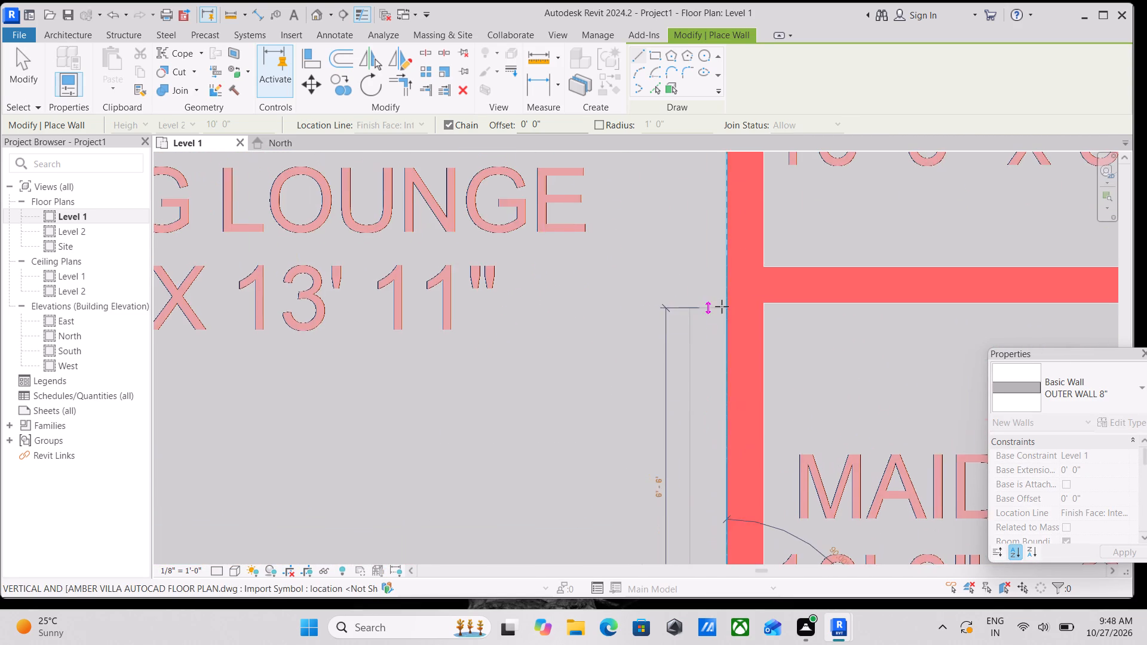
middle_click_drag(722, 306, 731, 391)
key("space")
scroll(732, 360, "down", 1)
middle_click_drag(732, 360, 737, 485)
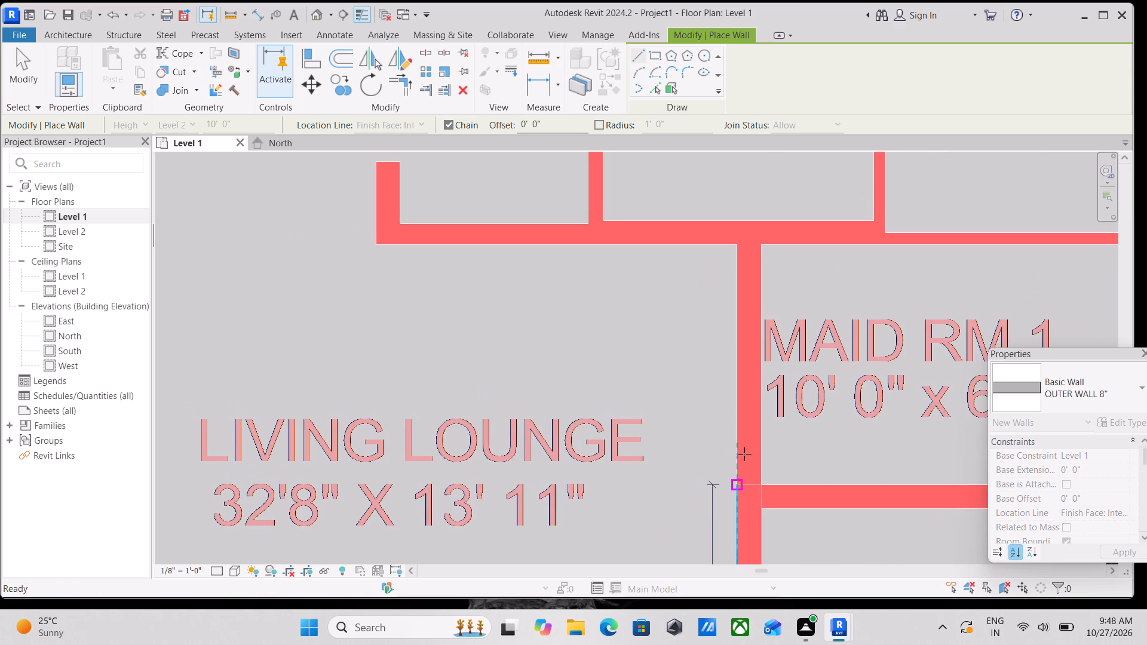
left_click(740, 242)
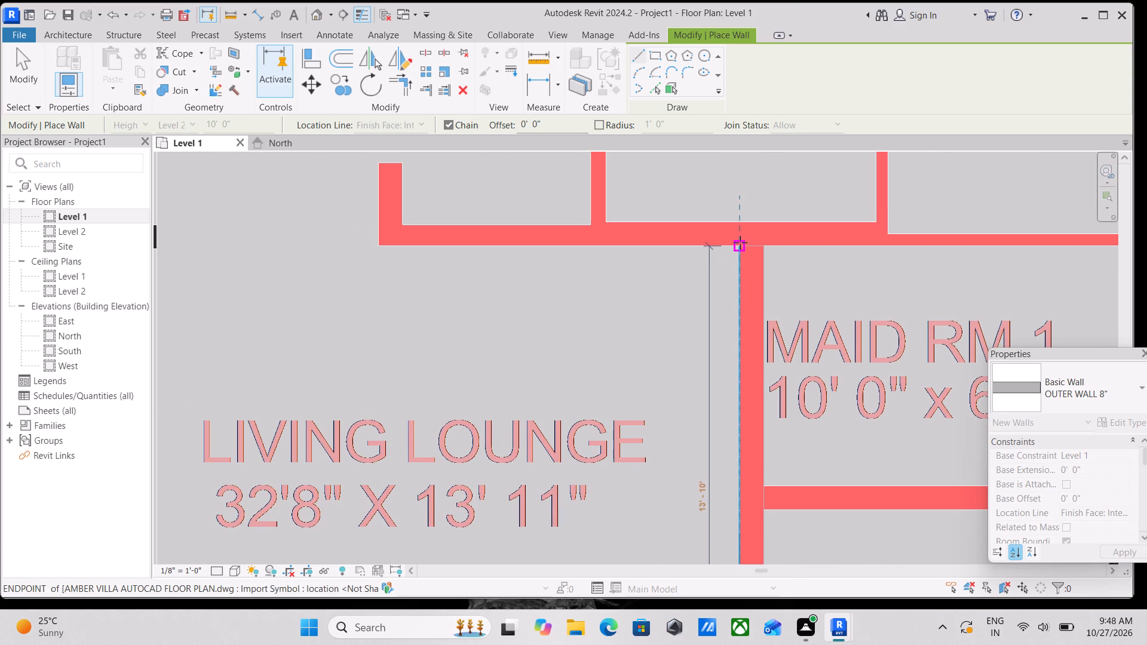
key("Escape")
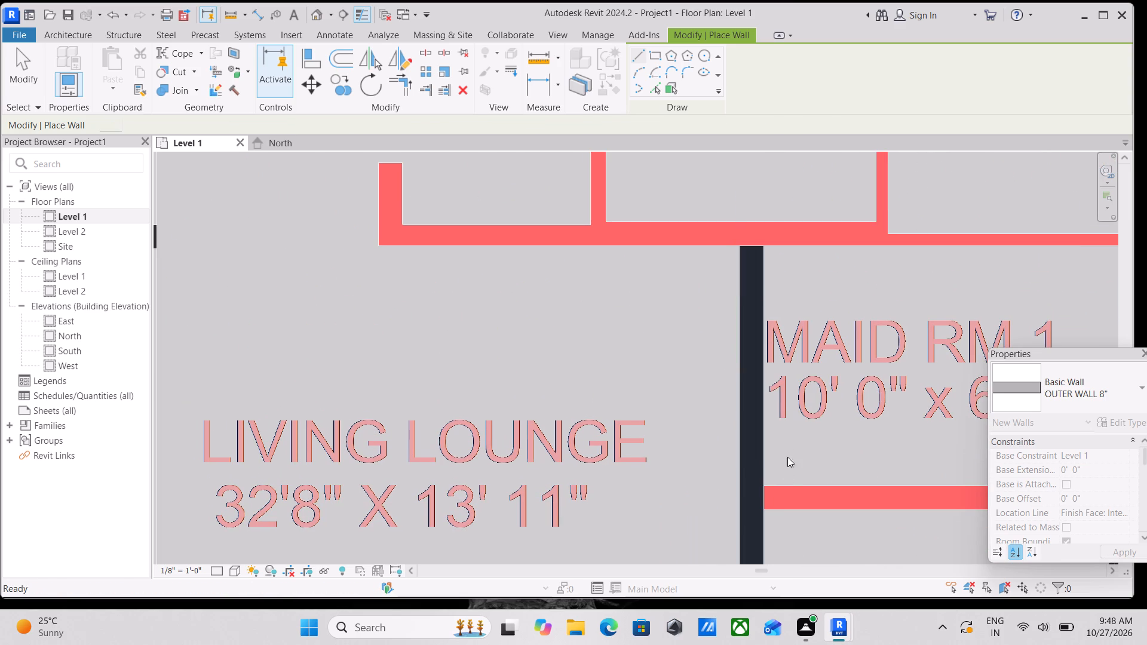
Draw the 10'-0" OUTER WALL 8" between Maid Rm 1 and Maid Rm 2, from the living lounge wall to the outer wall, flipped onto the outline.
middle_click_drag(768, 474, 607, 300)
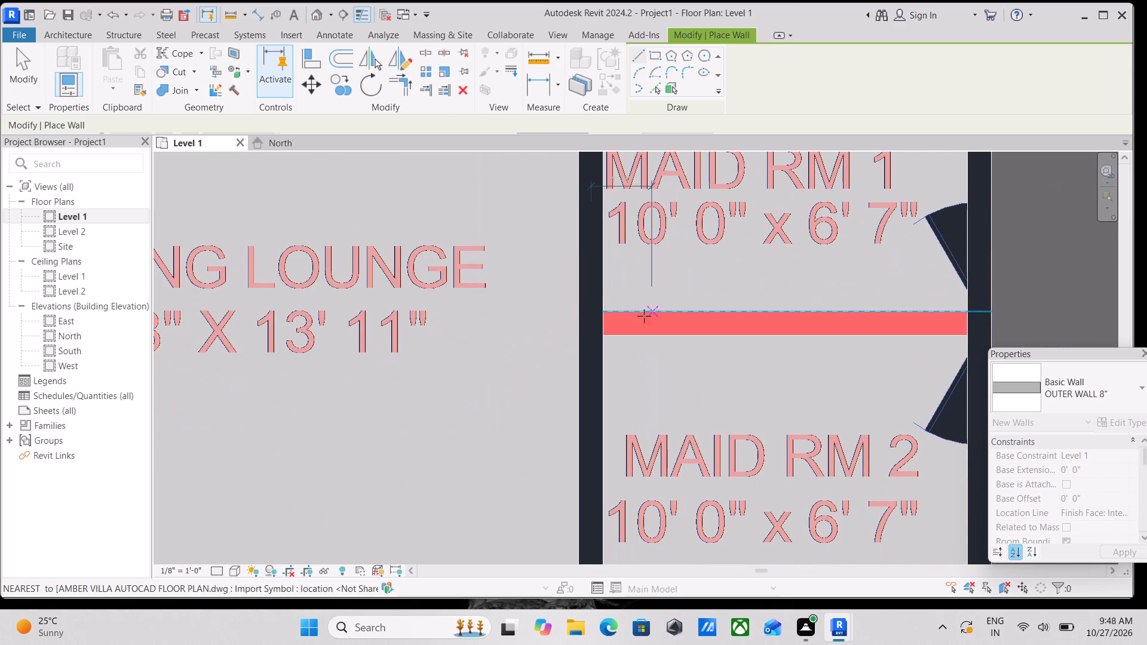
left_click(602, 312)
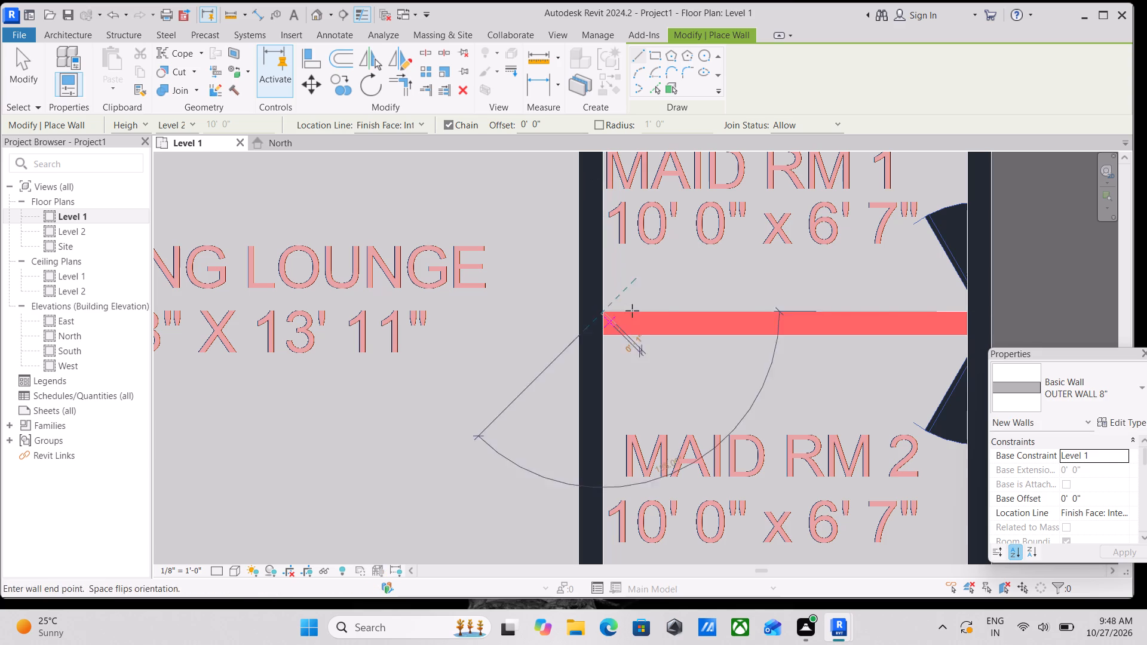
key("space")
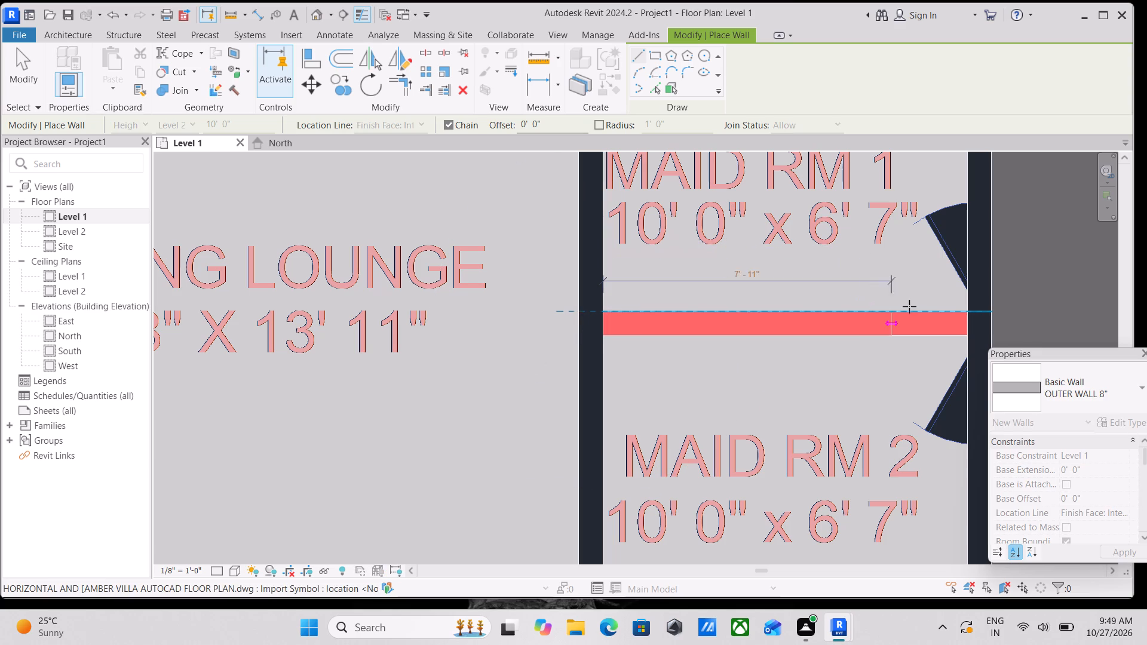
left_click(969, 312)
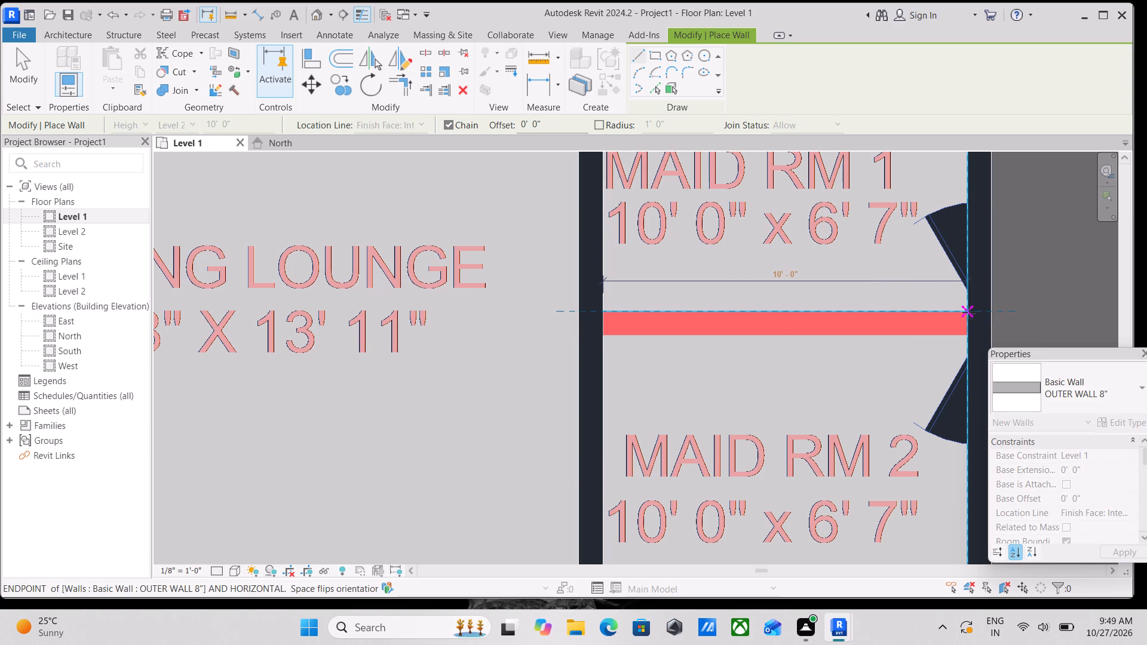
key("Escape")
Draw the 2'-0" OUTER WALL 8" stub between the dining room and kitchen, starting from the inner face of the deck-side wall.
scroll(889, 314, "down", 3)
middle_click_drag(900, 315, 730, 314)
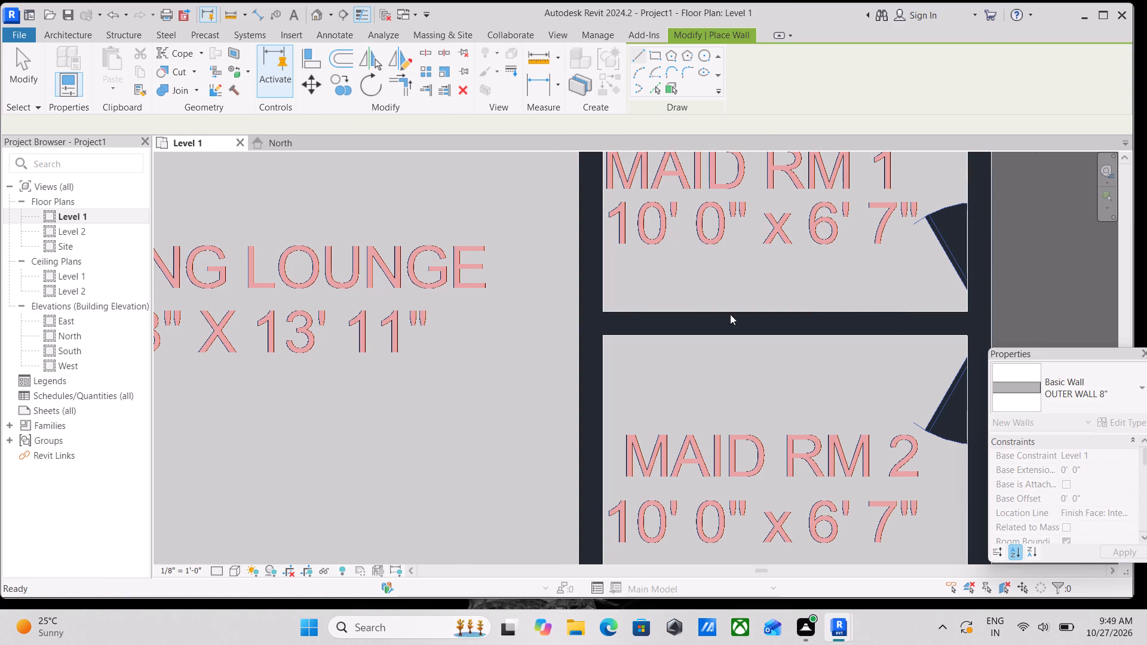
middle_click_drag(730, 314, 662, 316)
scroll(513, 315, "down", 2)
middle_click_drag(516, 317, 670, 500)
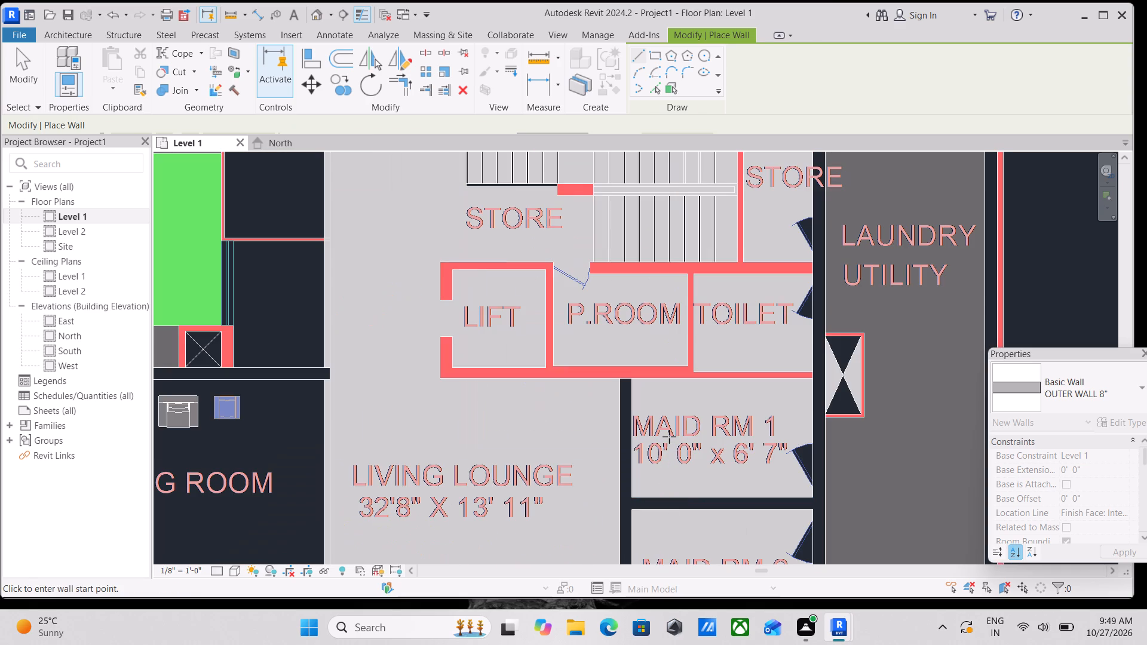
scroll(674, 422, "down", 2)
middle_click_drag(674, 422, 765, 517)
scroll(683, 352, "down", 1)
middle_click_drag(683, 352, 815, 469)
scroll(699, 361, "up", 2)
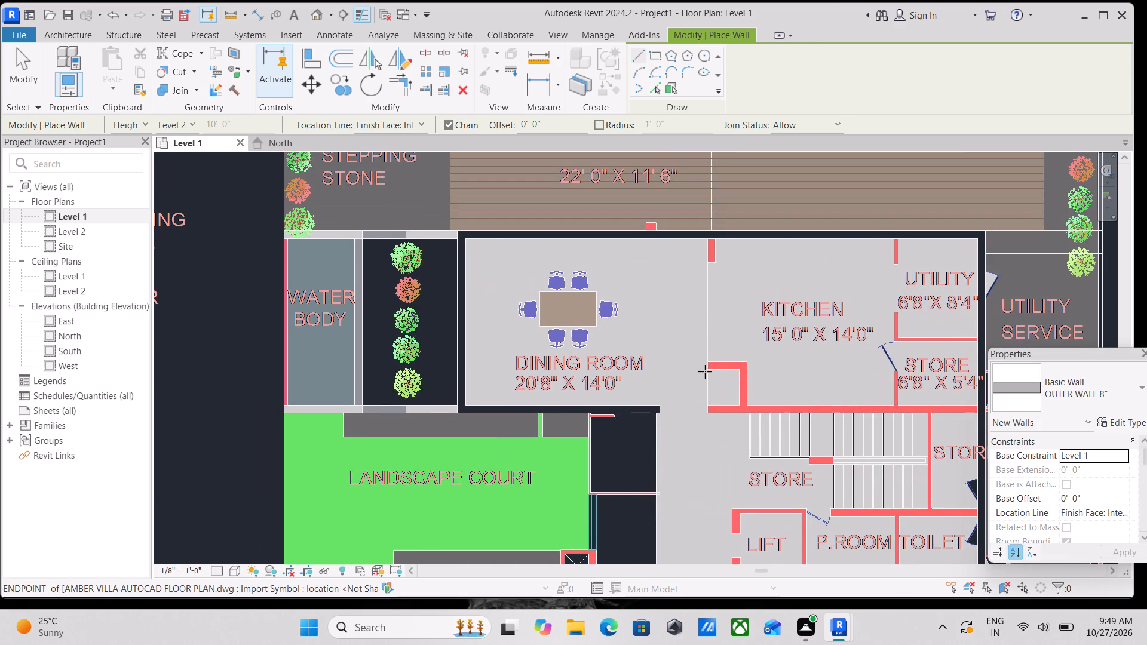
scroll(705, 371, "up", 1)
middle_click_drag(717, 364, 697, 465)
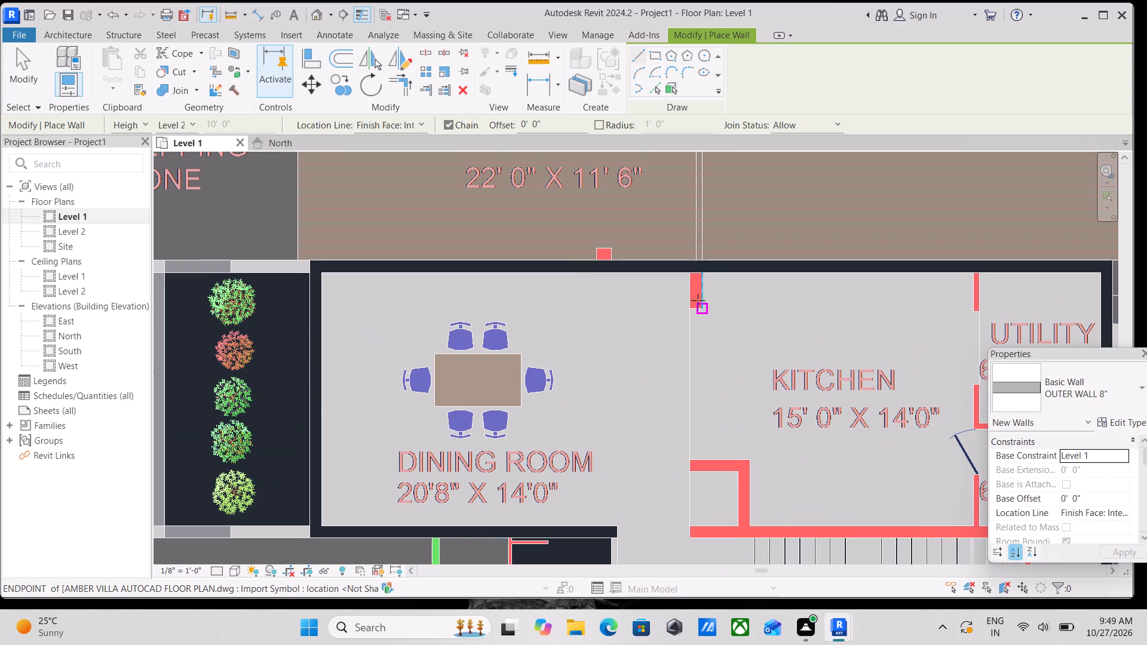
scroll(703, 275, "up", 6)
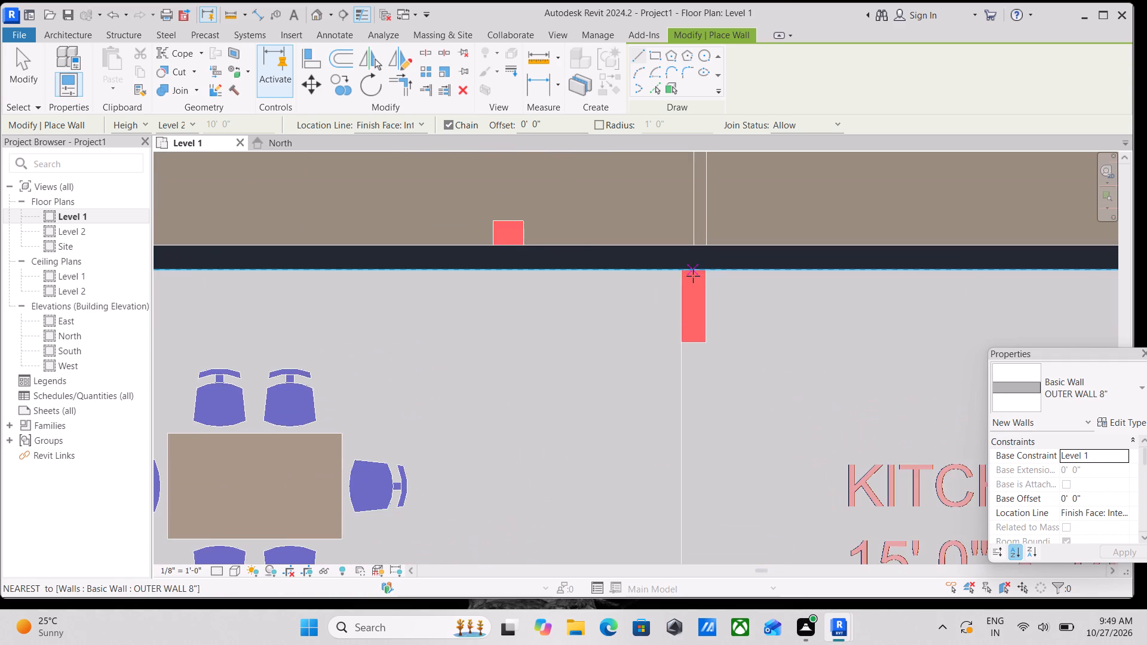
scroll(693, 276, "up", 1)
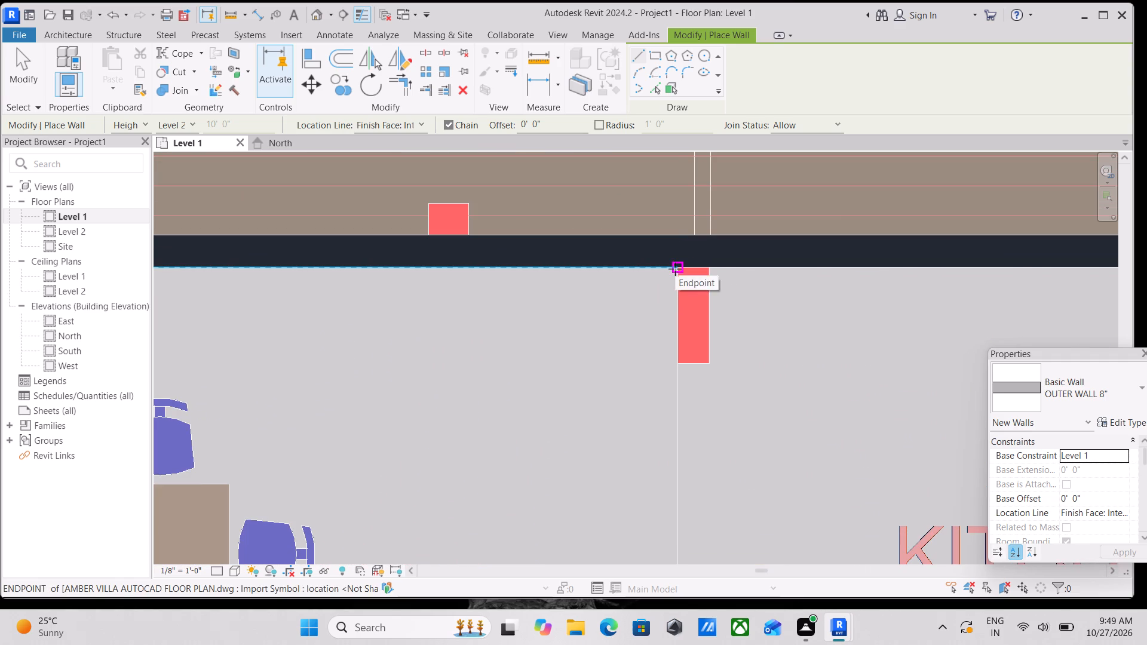
left_click(675, 269)
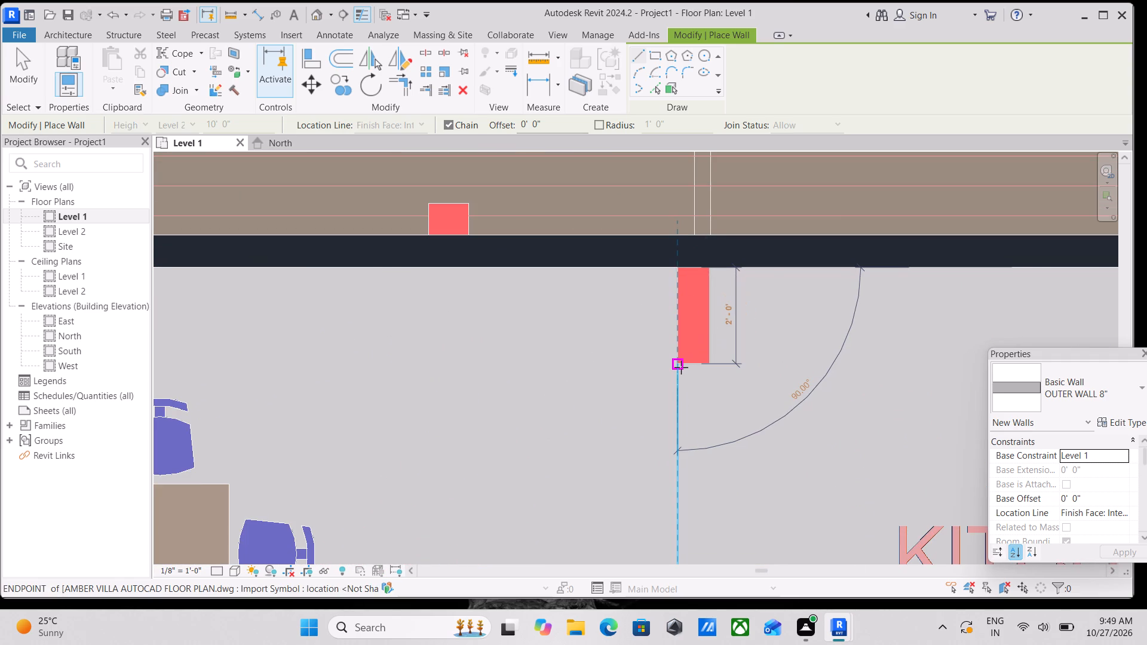
left_click(681, 366)
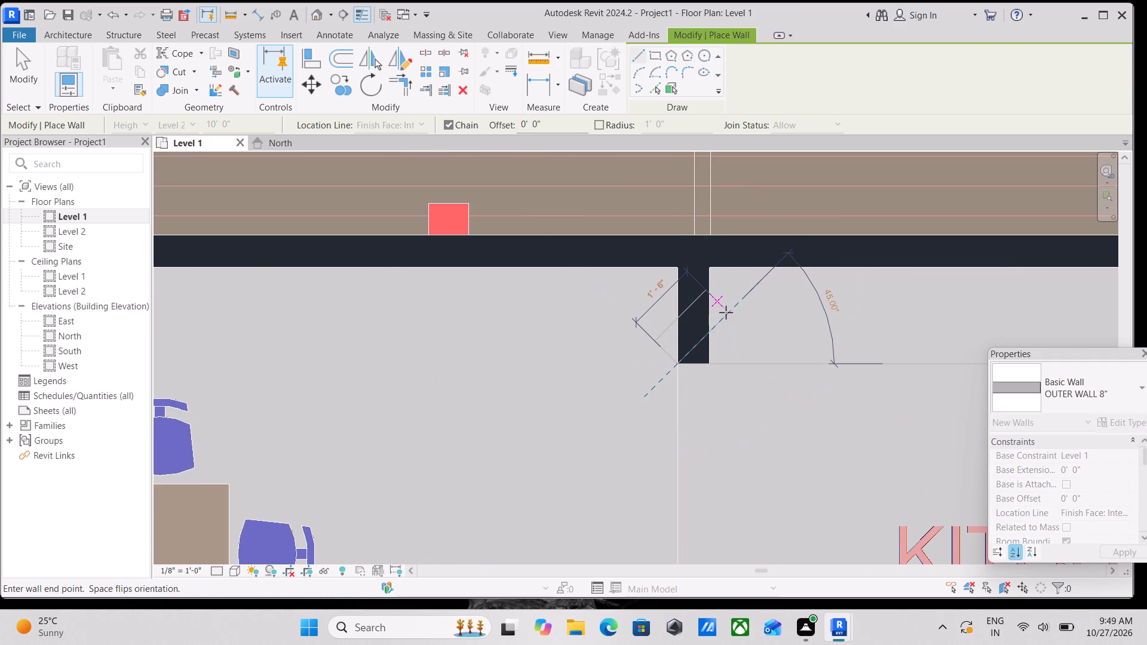
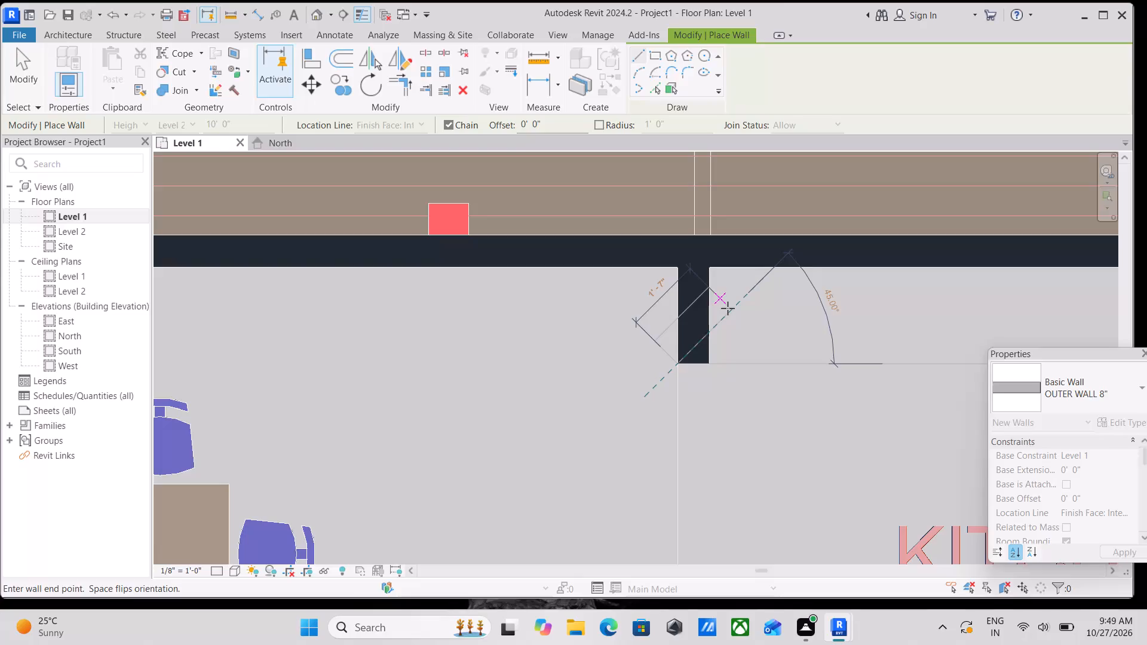
Draw the 22'-8" OUTER WALL 8" between the kitchen and staircase, from the dining-side wall end to the outer wall beside the utility service.
scroll(637, 260, "down", 3)
middle_click_drag(656, 259, 658, 237)
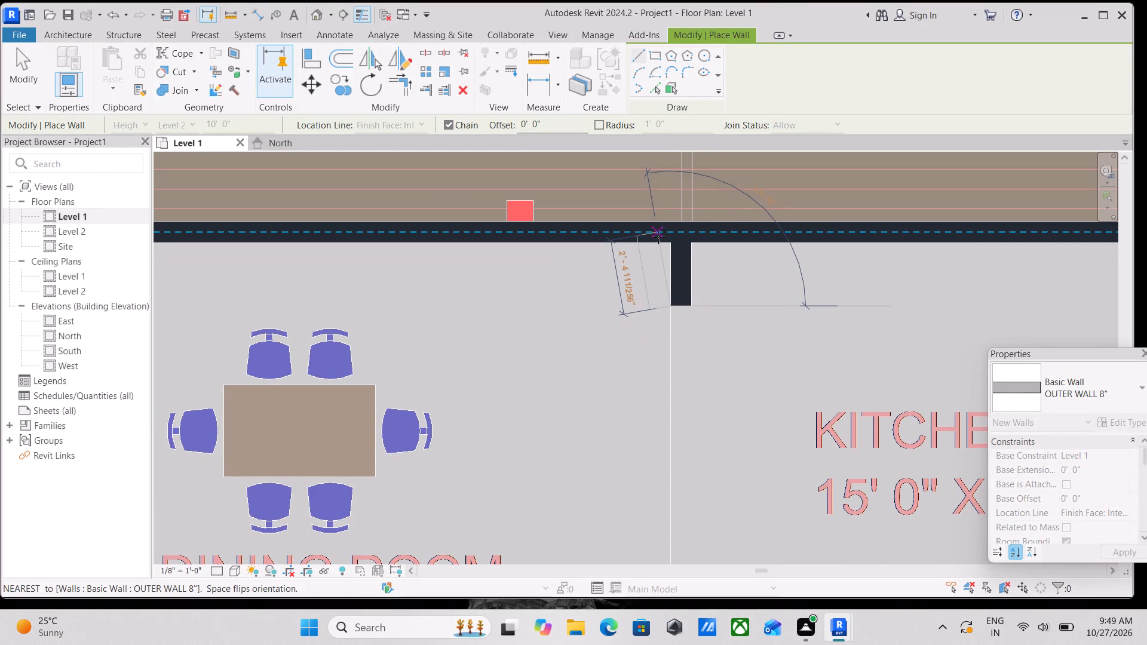
key("Escape")
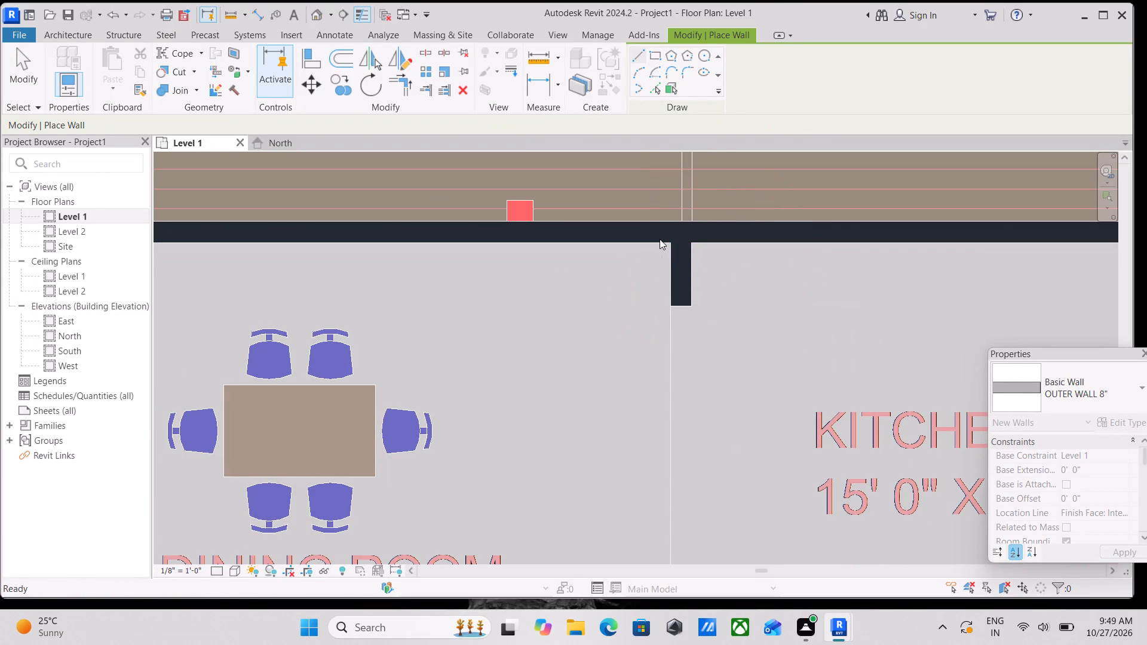
scroll(616, 290, "down", 3)
middle_click_drag(618, 266, 521, 171)
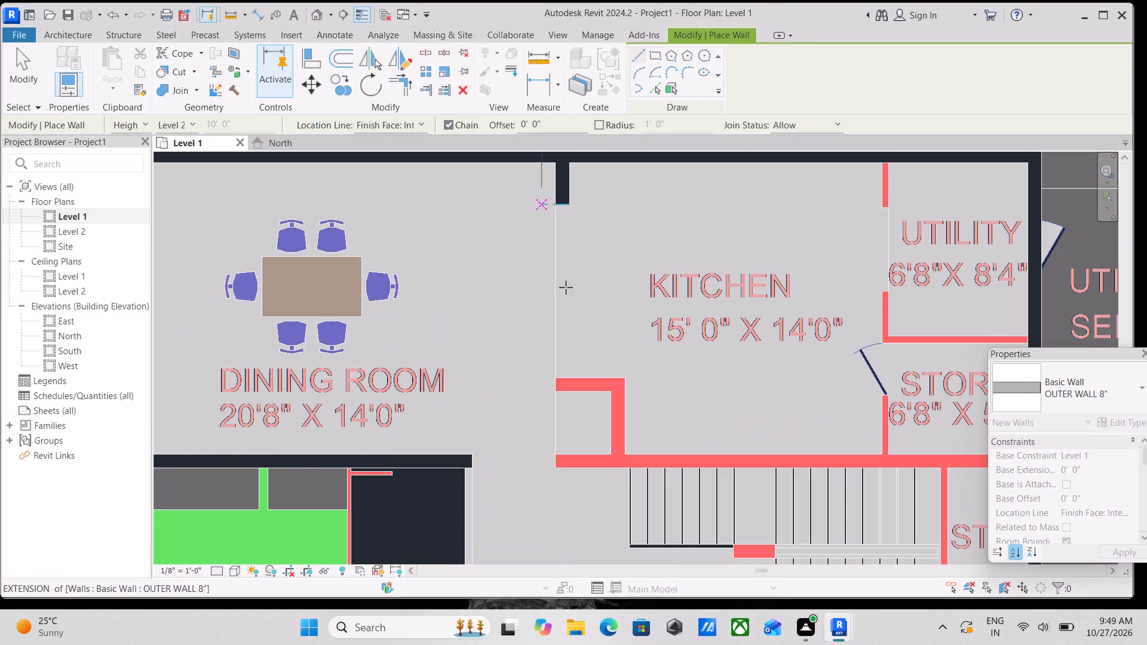
scroll(551, 375, "up", 1)
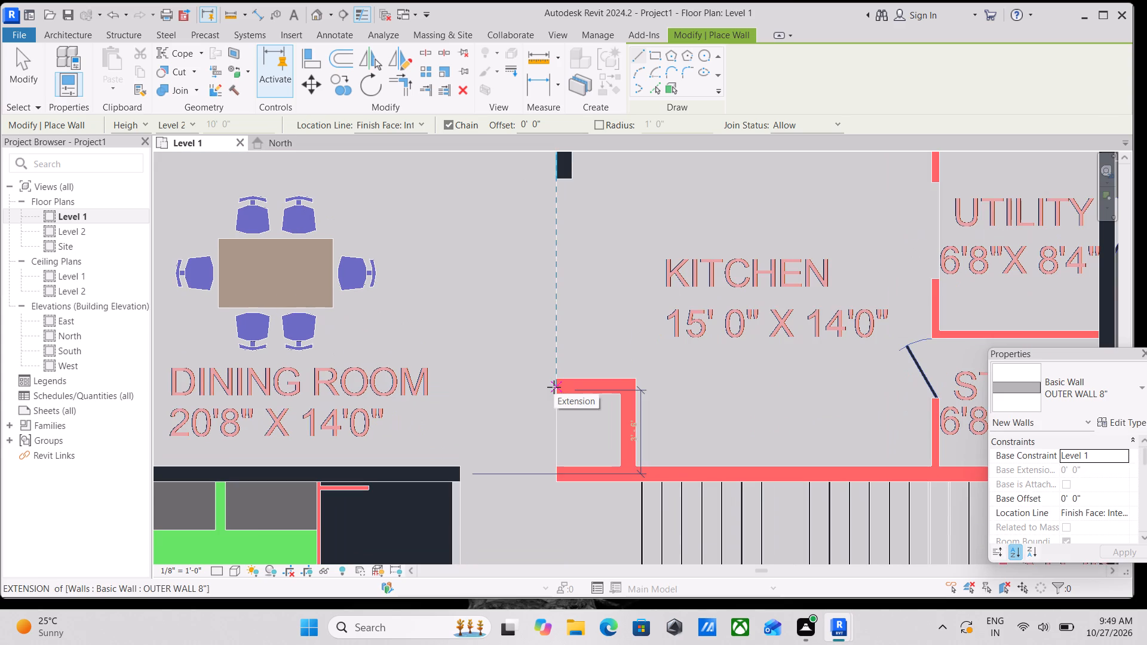
scroll(668, 426, "down", 1)
middle_click_drag(660, 414, 585, 350)
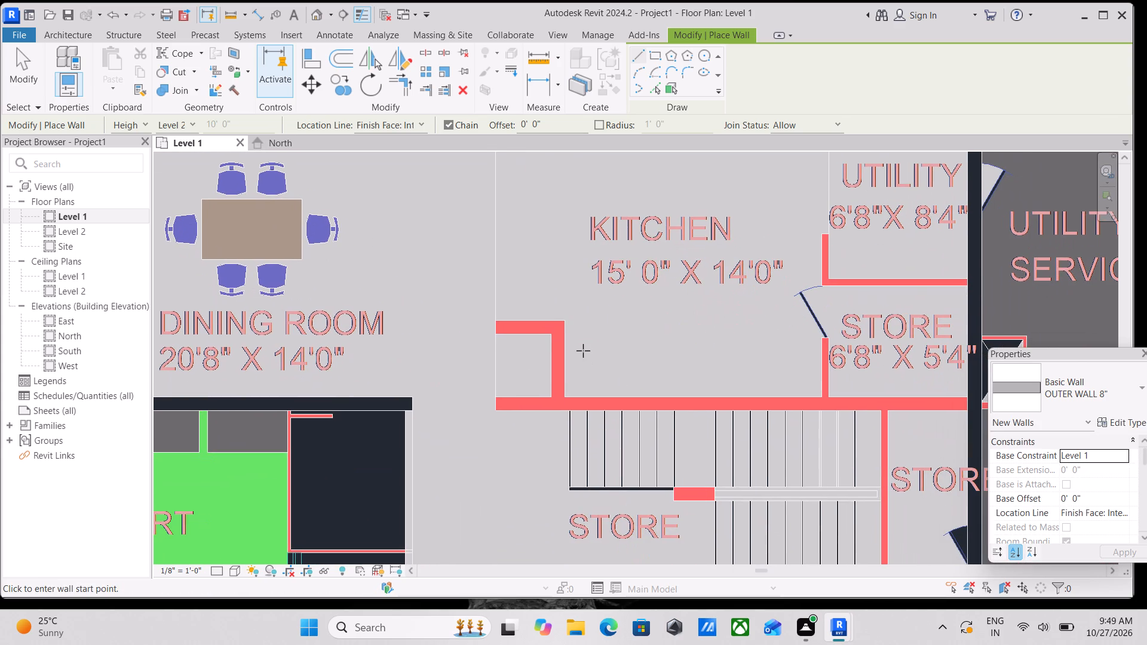
scroll(497, 415, "up", 2)
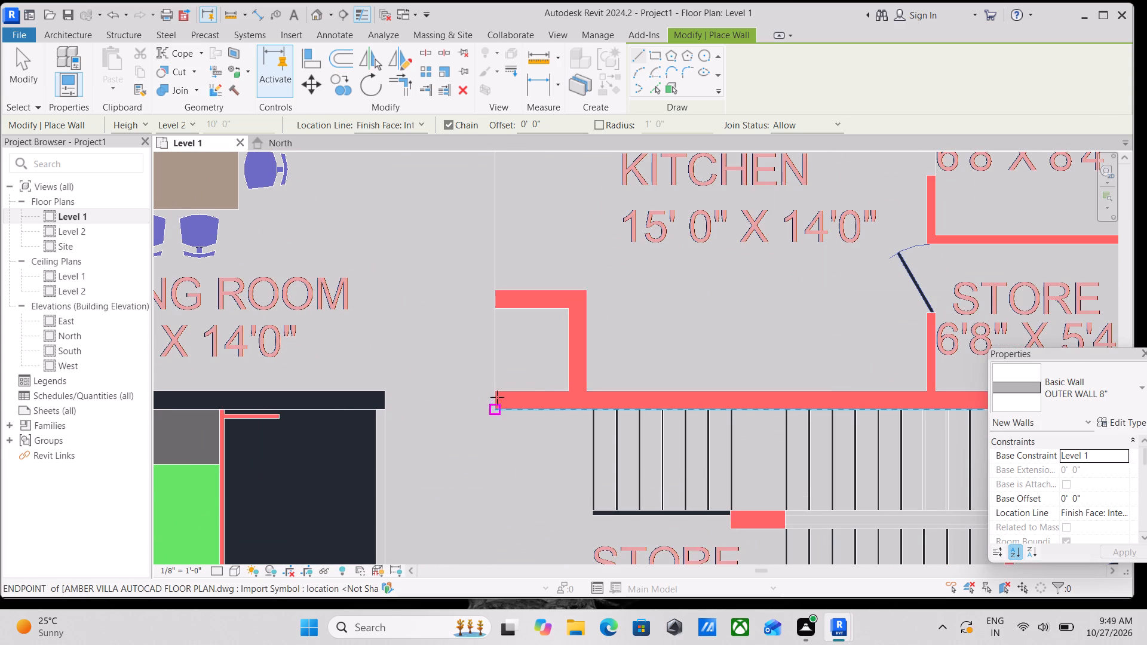
left_click(492, 408)
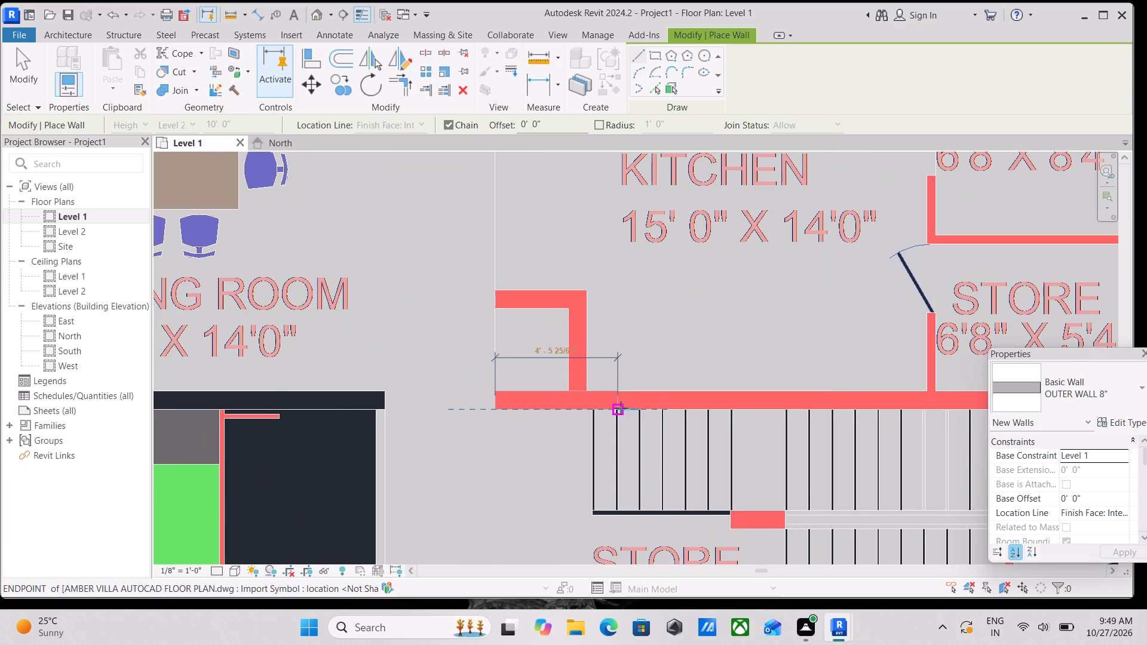
middle_click_drag(621, 408, 367, 383)
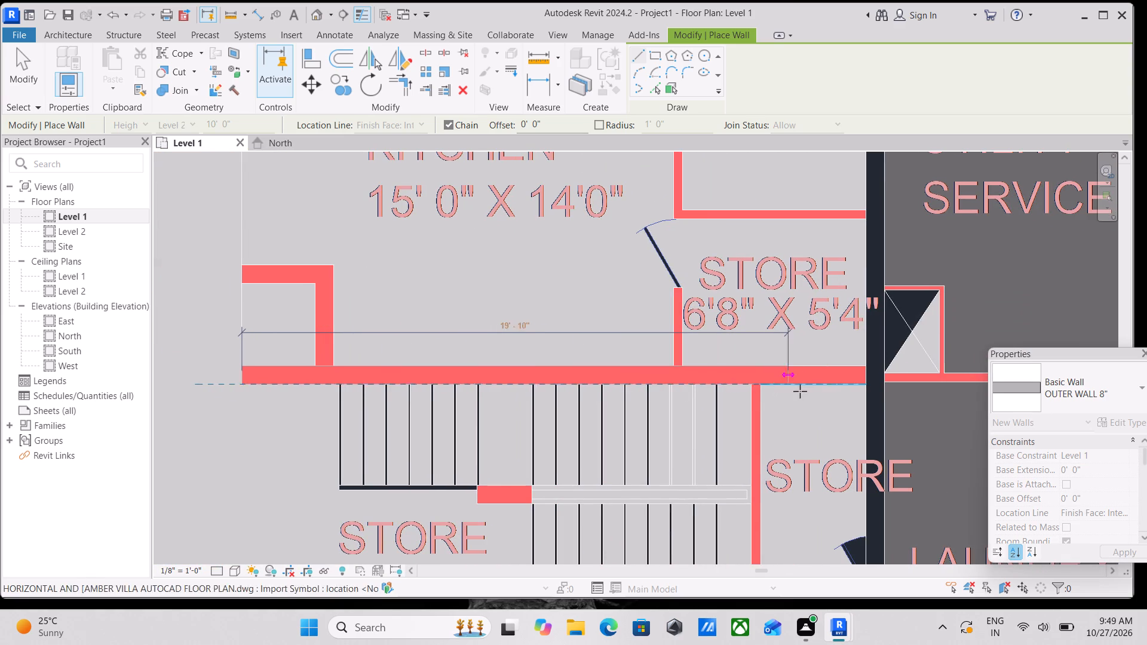
left_click(867, 382)
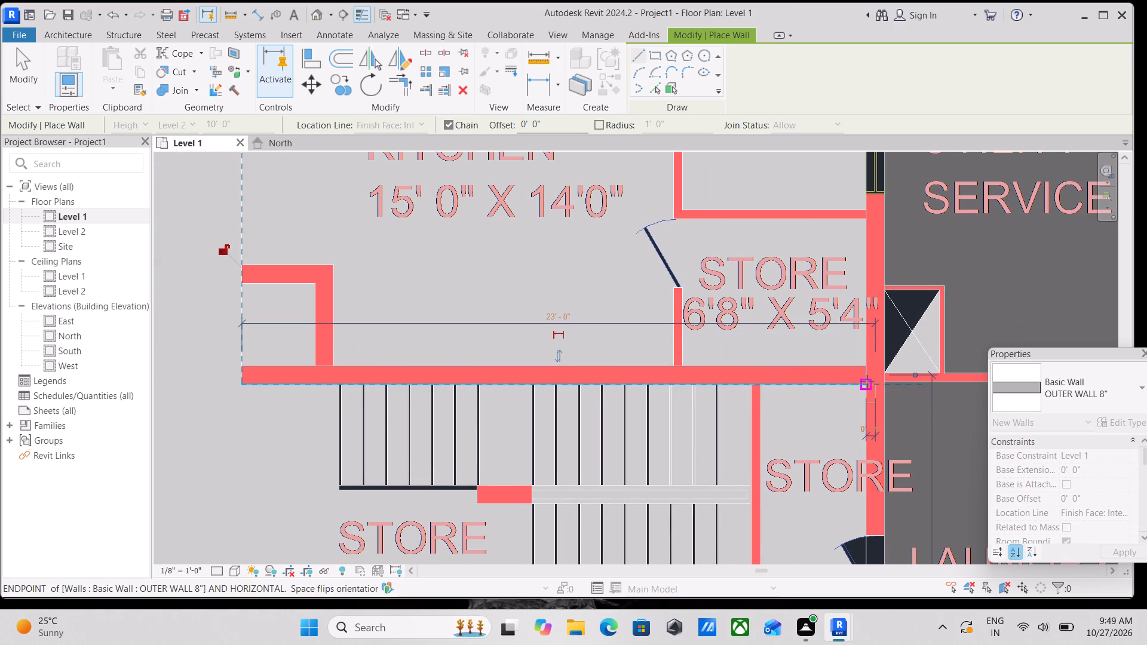
key("grave")
key("grave")
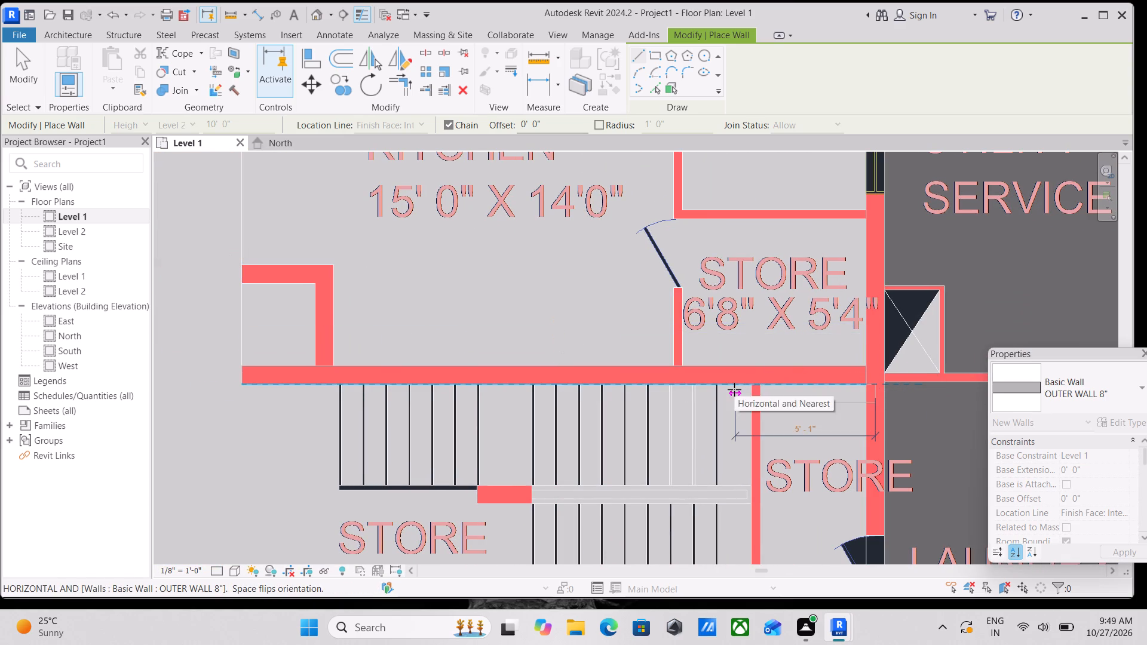
key("Escape")
Draw the L-shaped OUTER WALL 8" around the kitchen nook, up from the stair-side wall and back 3'-4" to the dining-side line.
scroll(814, 354, "down", 1)
scroll(397, 340, "down", 2)
middle_click_drag(397, 340, 436, 372)
scroll(421, 373, "up", 2)
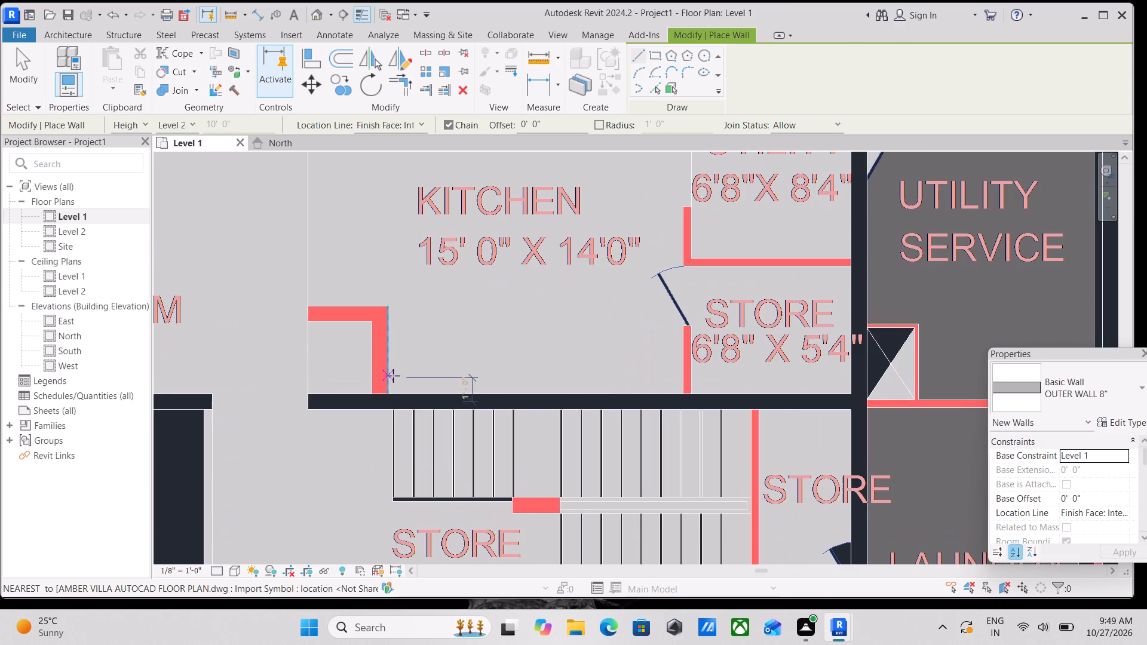
left_click(389, 391)
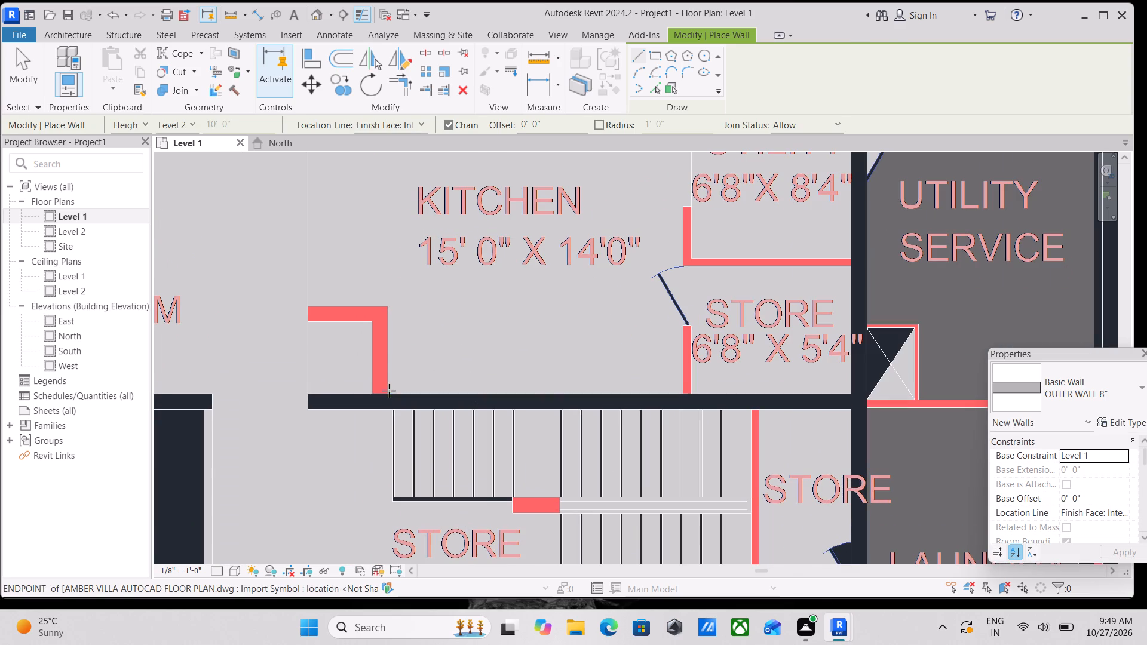
left_click(388, 306)
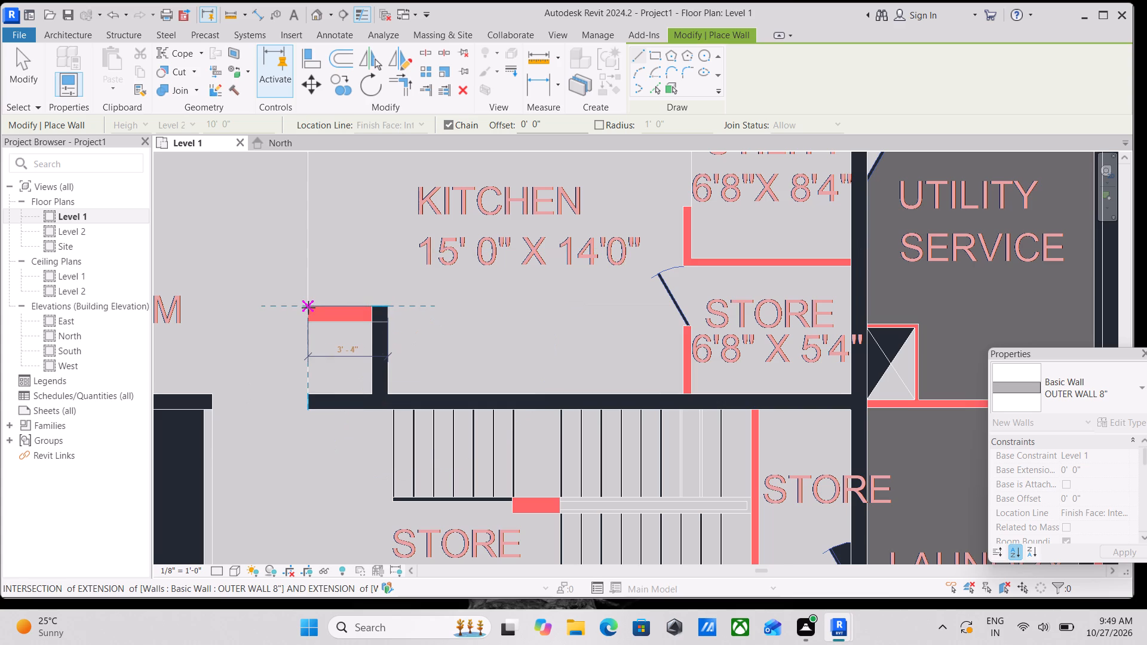
scroll(308, 309, "up", 4)
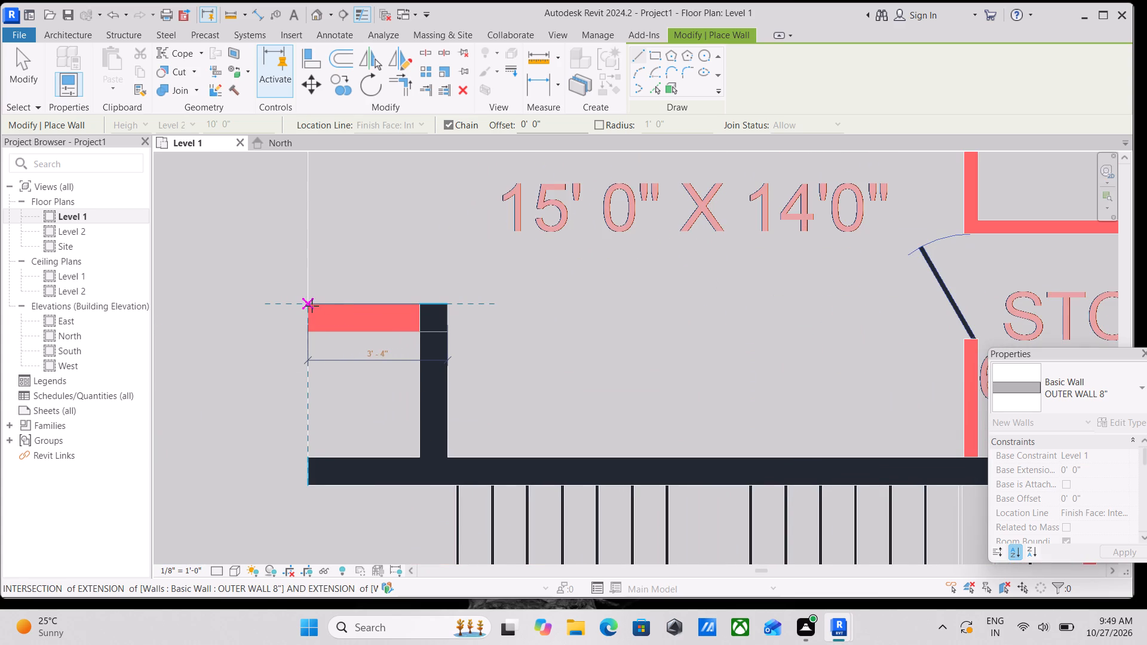
scroll(312, 306, "up", 1)
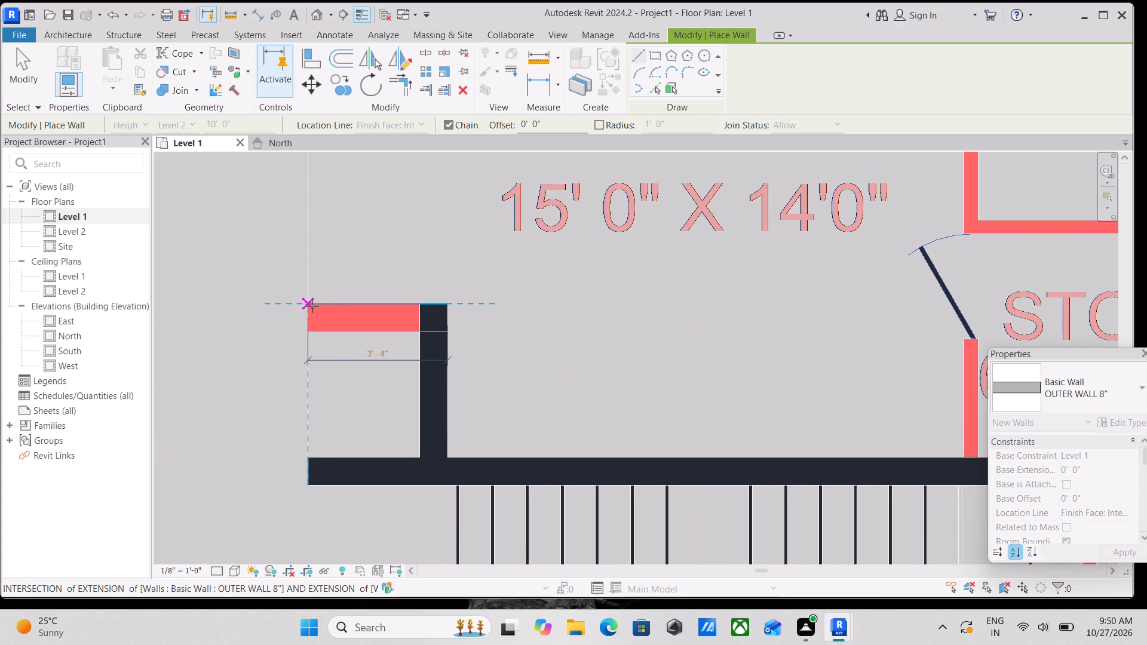
scroll(312, 306, "up", 2)
left_click(308, 305)
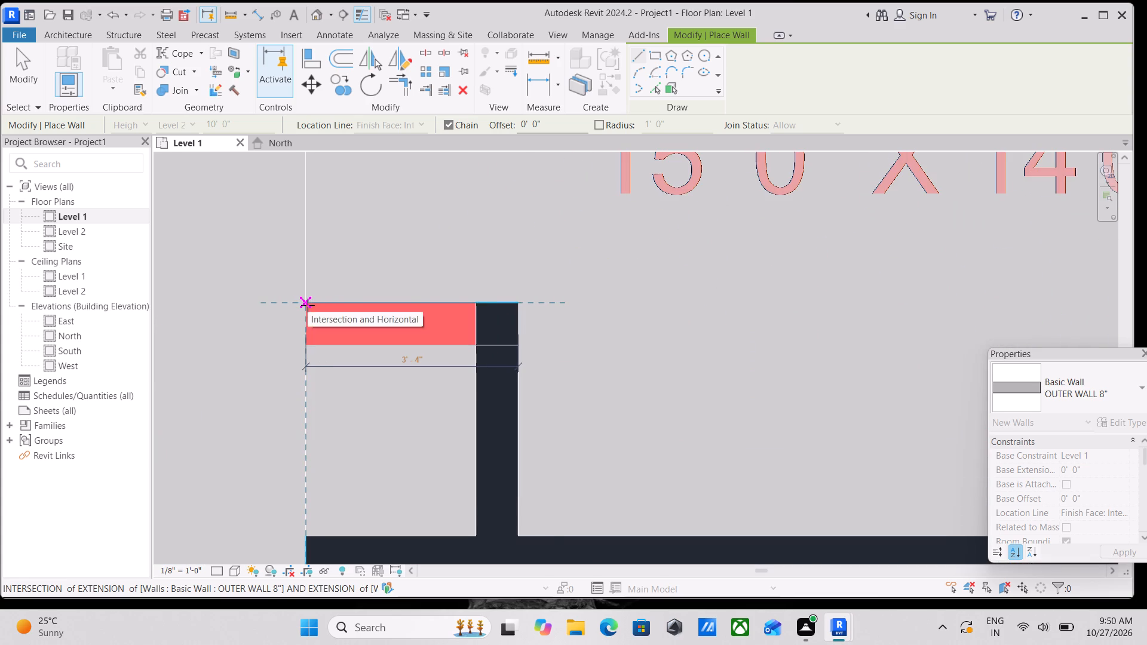
key("Escape")
Draw the 14'-4" OUTER WALL 8" between the staircase and the toilet and P.Room, from the laundry-side outer wall to the lift corner.
scroll(458, 304, "down", 2)
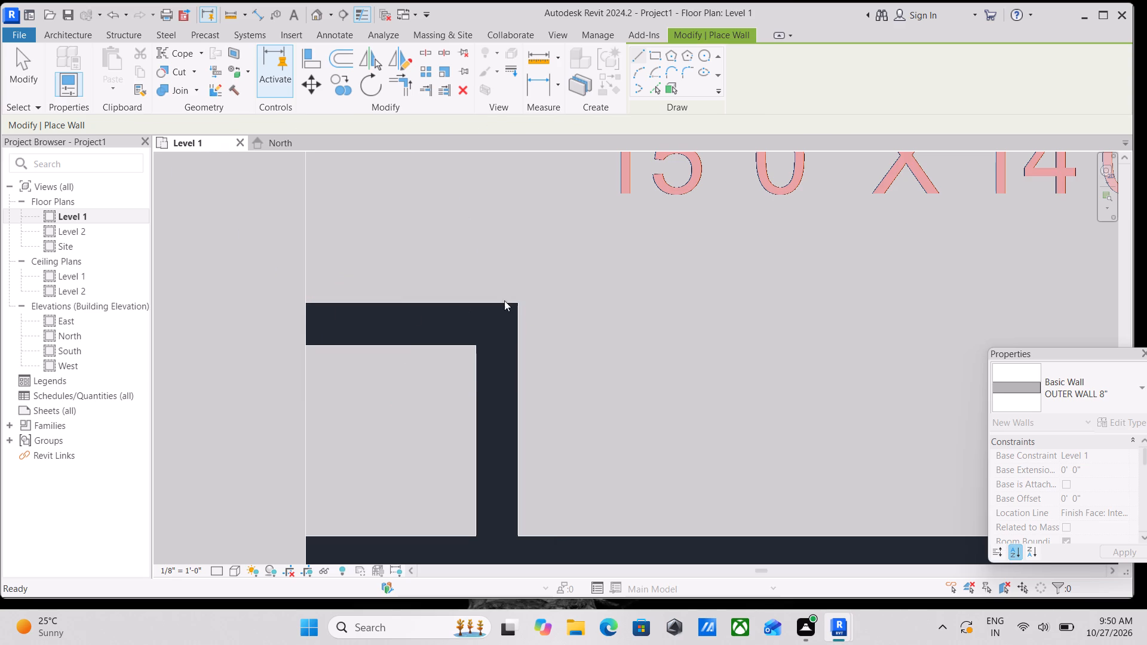
scroll(504, 300, "down", 2)
scroll(691, 327, "down", 4)
middle_click_drag(680, 328, 497, 360)
scroll(497, 360, "down", 1)
scroll(562, 304, "down", 1)
middle_click_drag(562, 306, 541, 404)
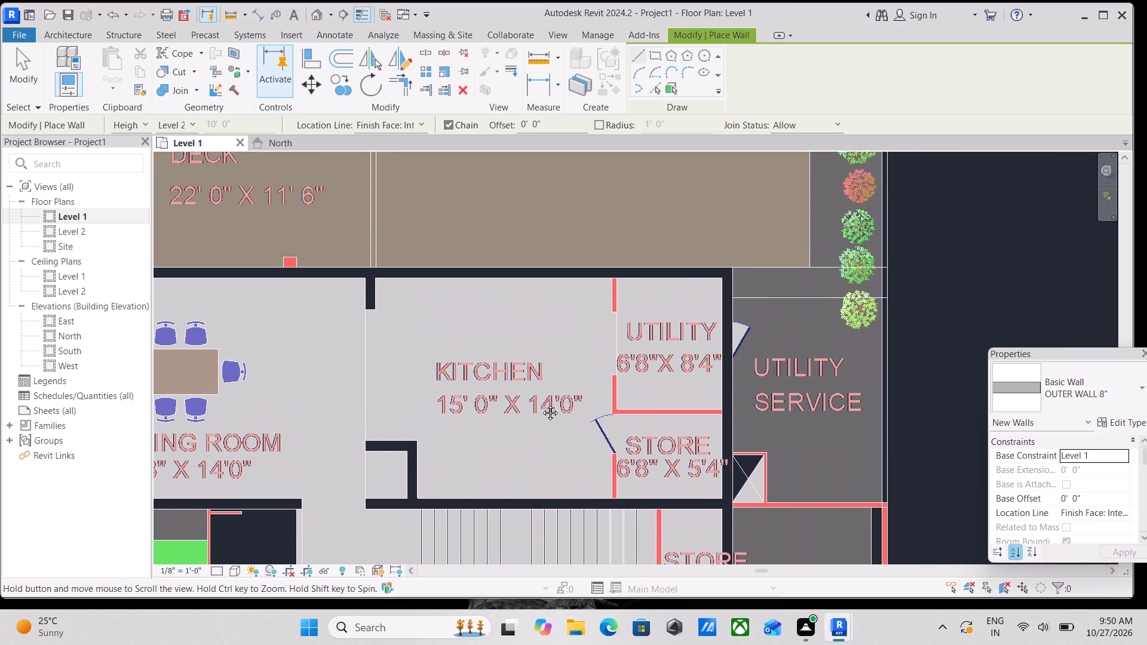
middle_click_drag(541, 404, 592, 202)
middle_click_drag(631, 403, 644, 303)
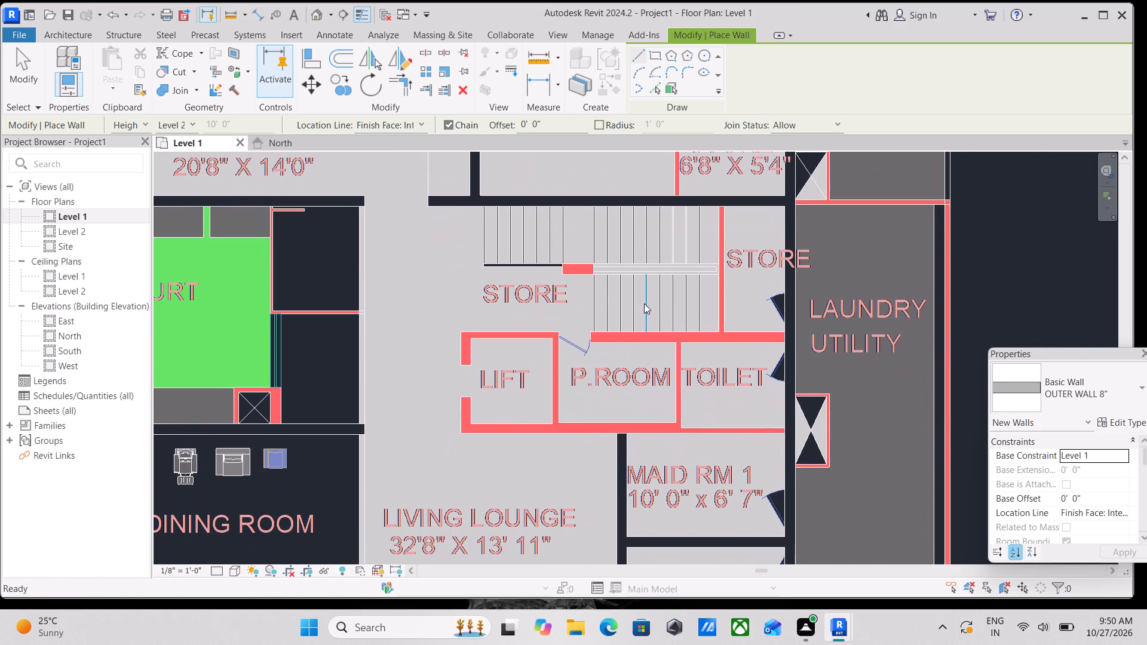
middle_click_drag(660, 358, 644, 331)
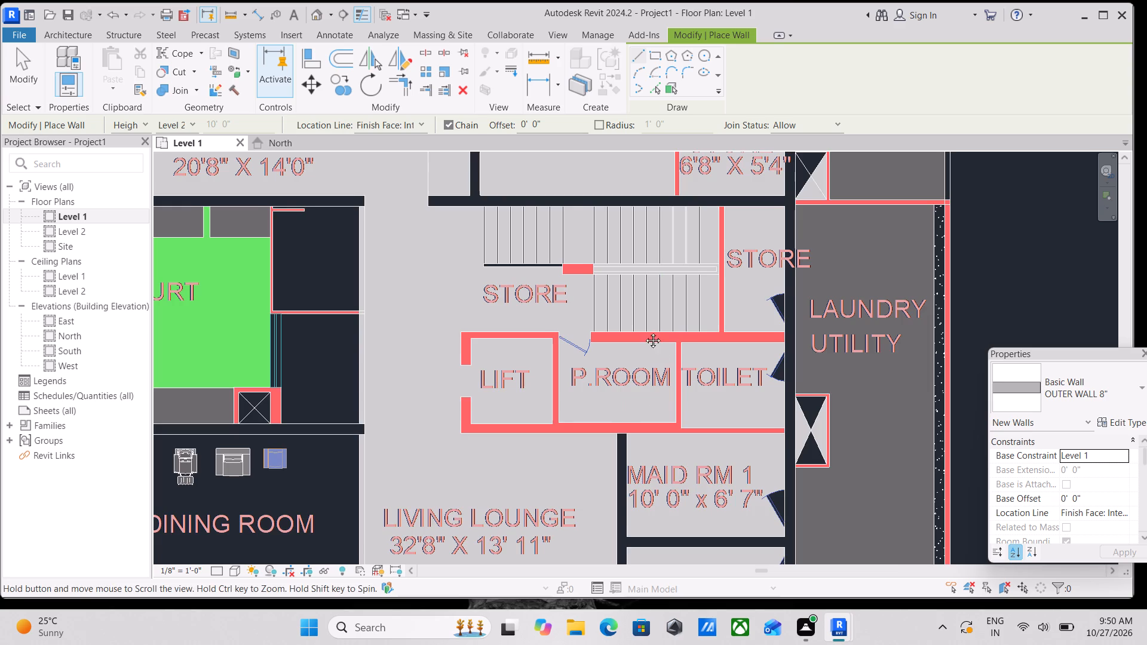
middle_click_drag(644, 331, 622, 288)
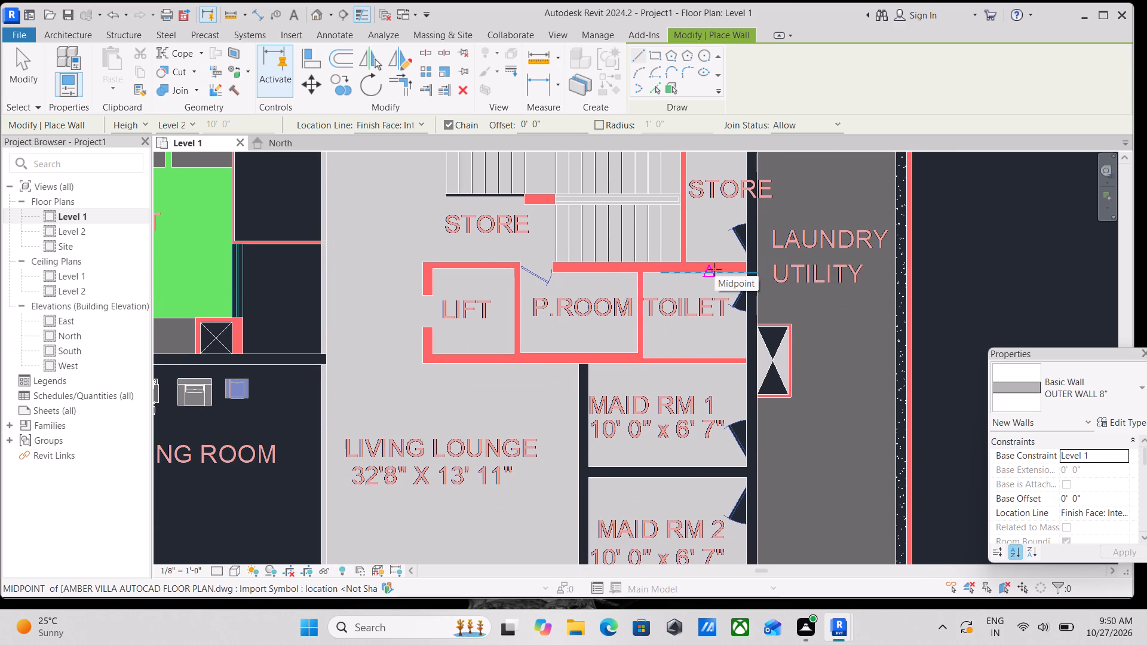
middle_click_drag(714, 265, 721, 256)
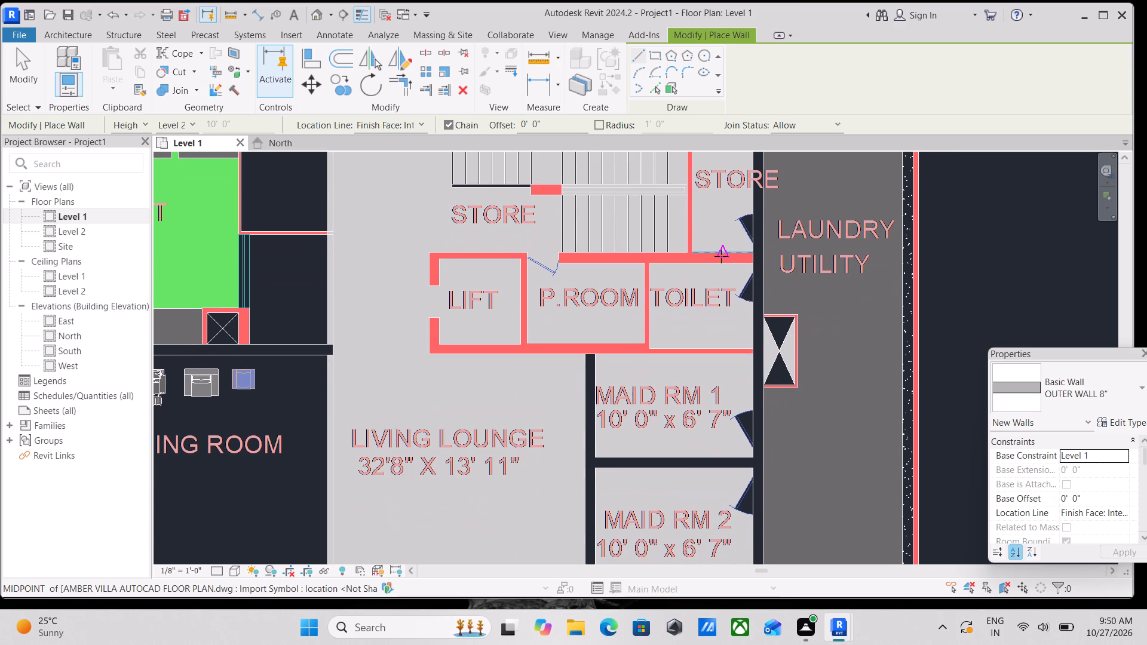
middle_click_drag(721, 256, 720, 273)
scroll(722, 261, "up", 2)
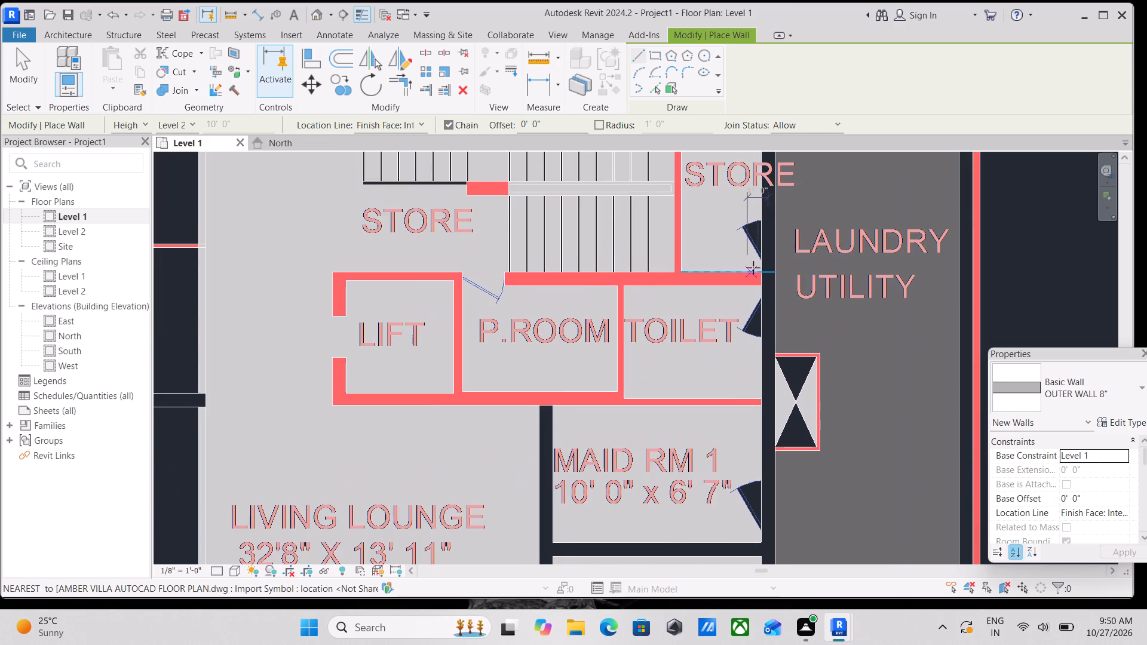
scroll(753, 268, "up", 5)
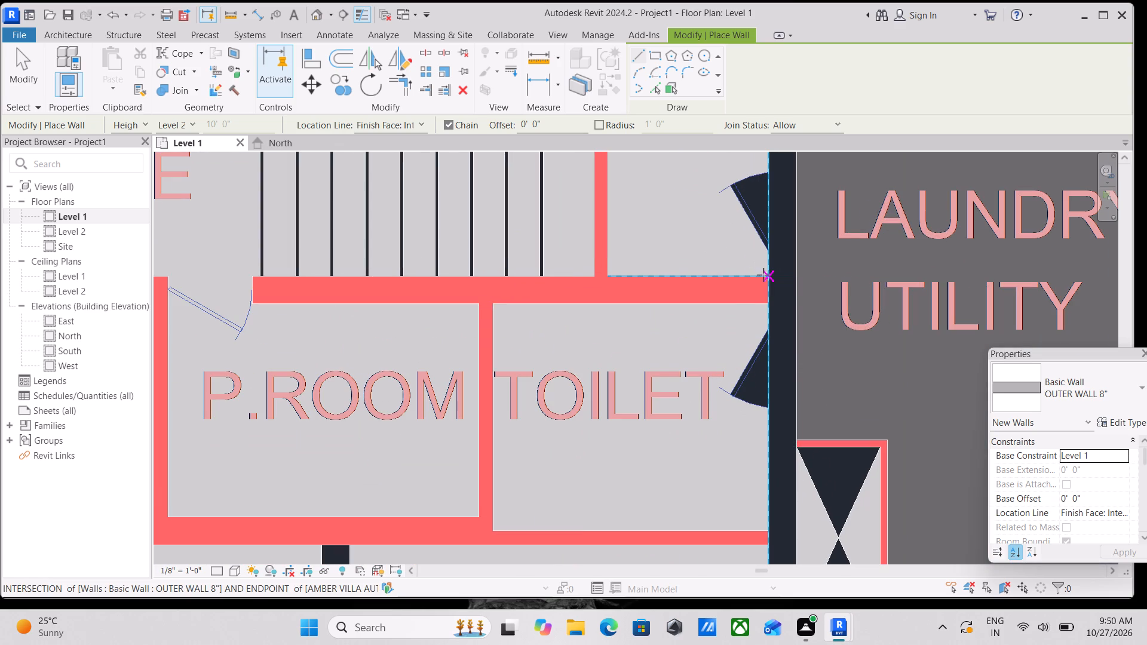
left_click(766, 275)
middle_click_drag(480, 281, 692, 282)
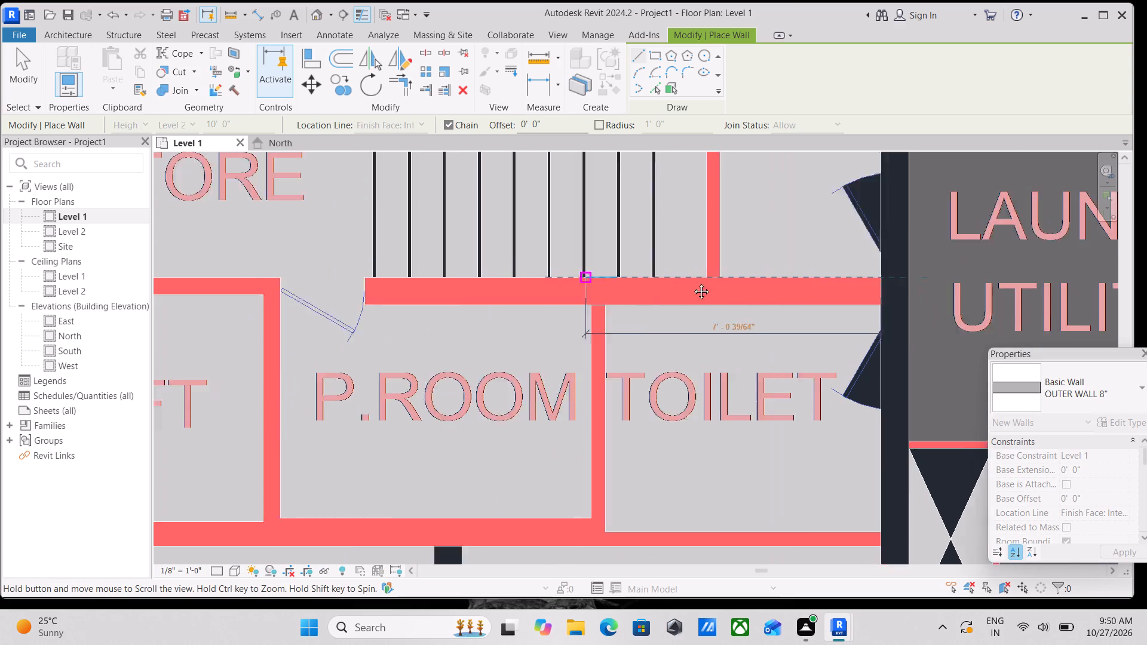
middle_click_drag(692, 282, 704, 281)
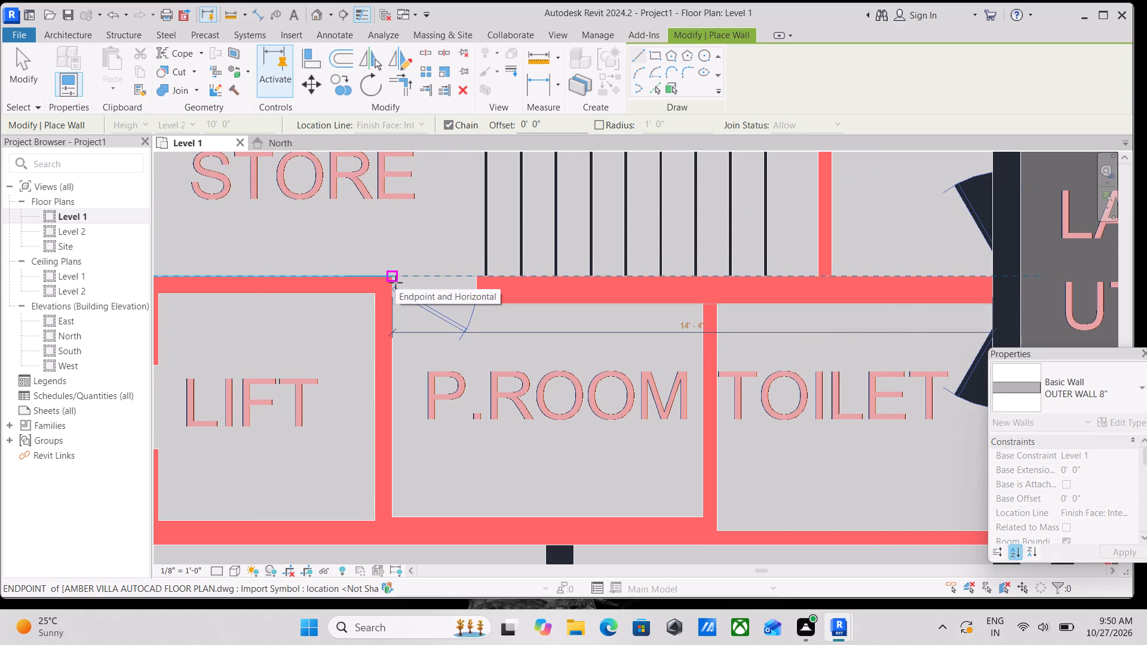
scroll(395, 282, "down", 2)
middle_click_drag(395, 282, 547, 297)
scroll(535, 293, "up", 2)
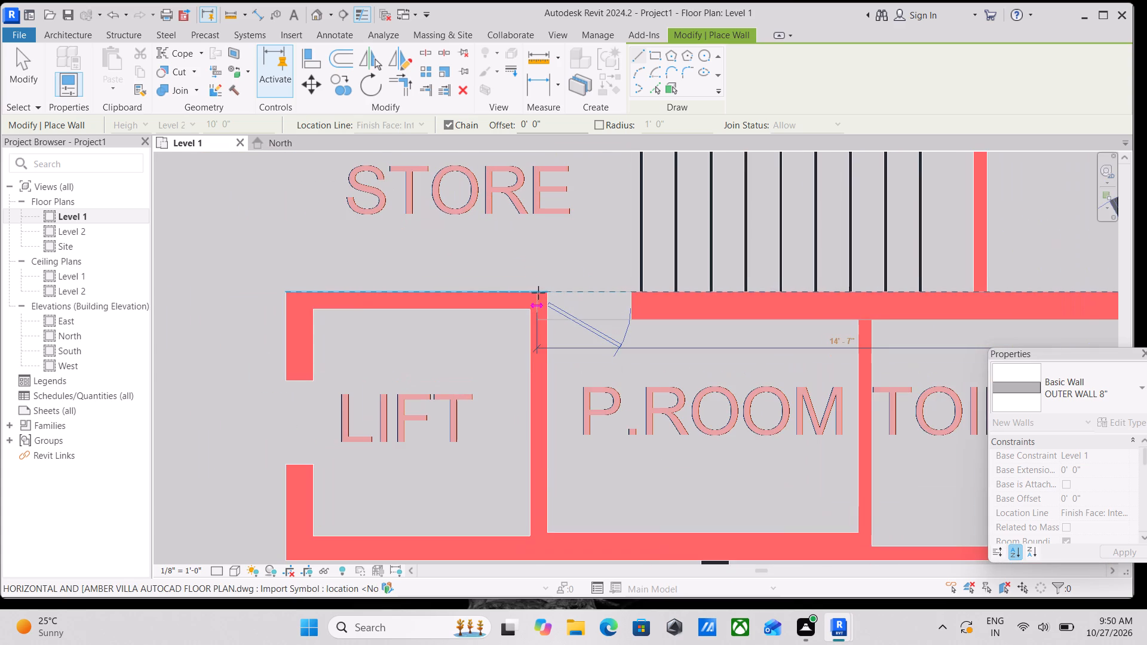
left_click(548, 292)
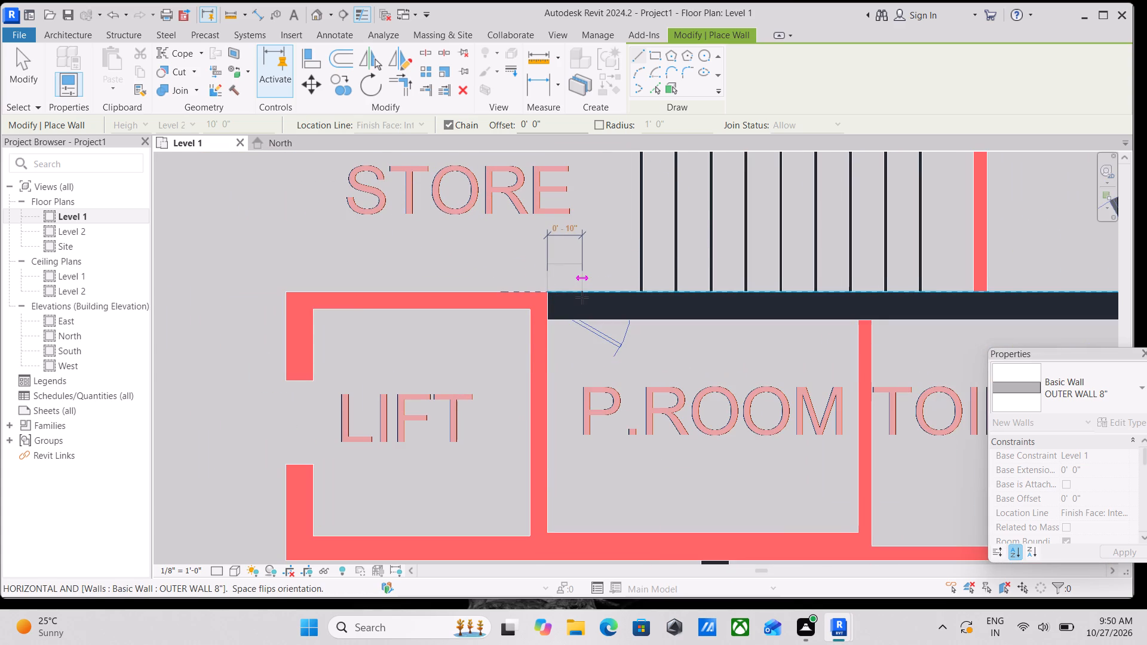
key("Escape")
Draw the 2'-3 1/2" OUTER WALL 8" stub at the lift opening, from the opening's edge to the lift's lounge-side outer corner.
scroll(301, 423, "down", 3)
middle_click_drag(335, 404, 425, 317)
scroll(388, 376, "up", 3)
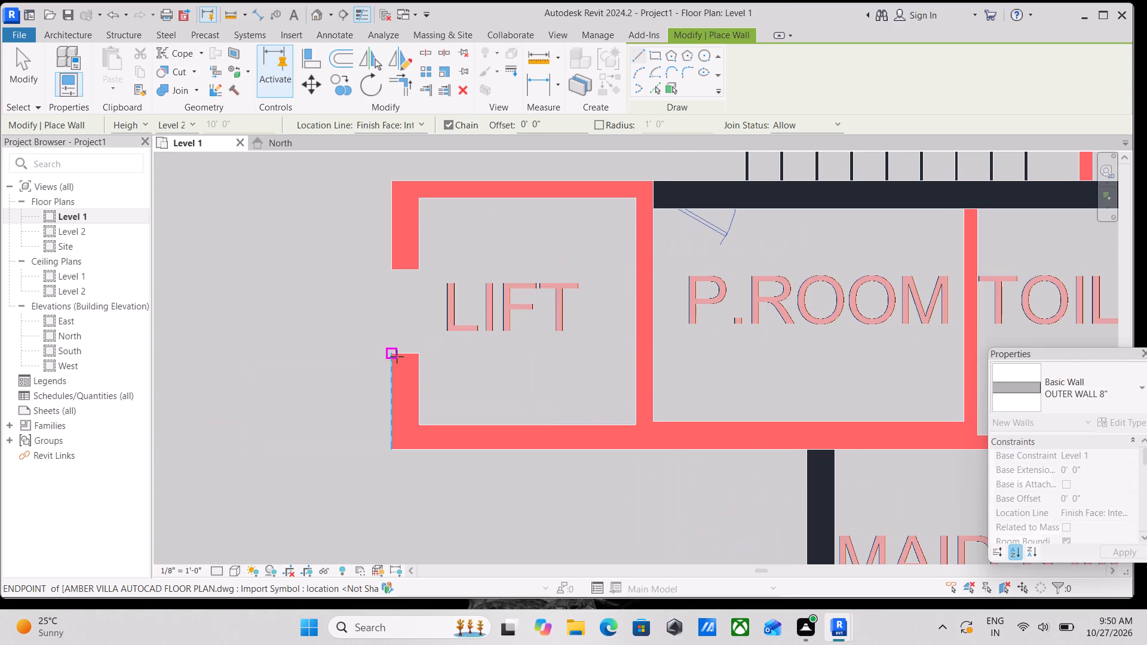
left_click(397, 357)
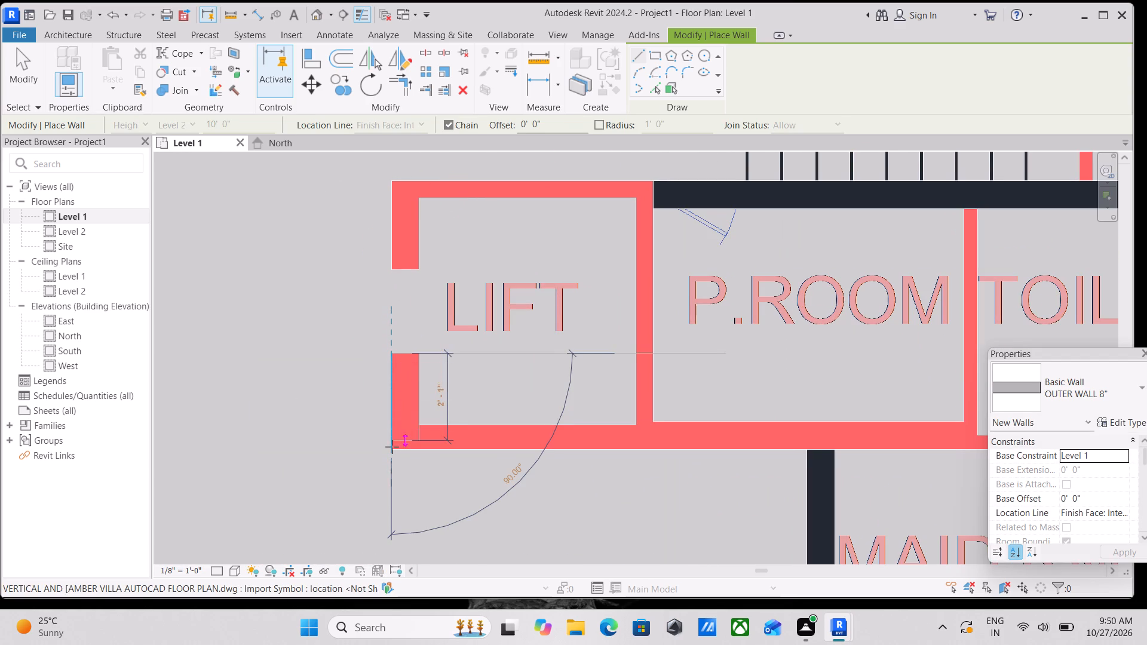
left_click(392, 450)
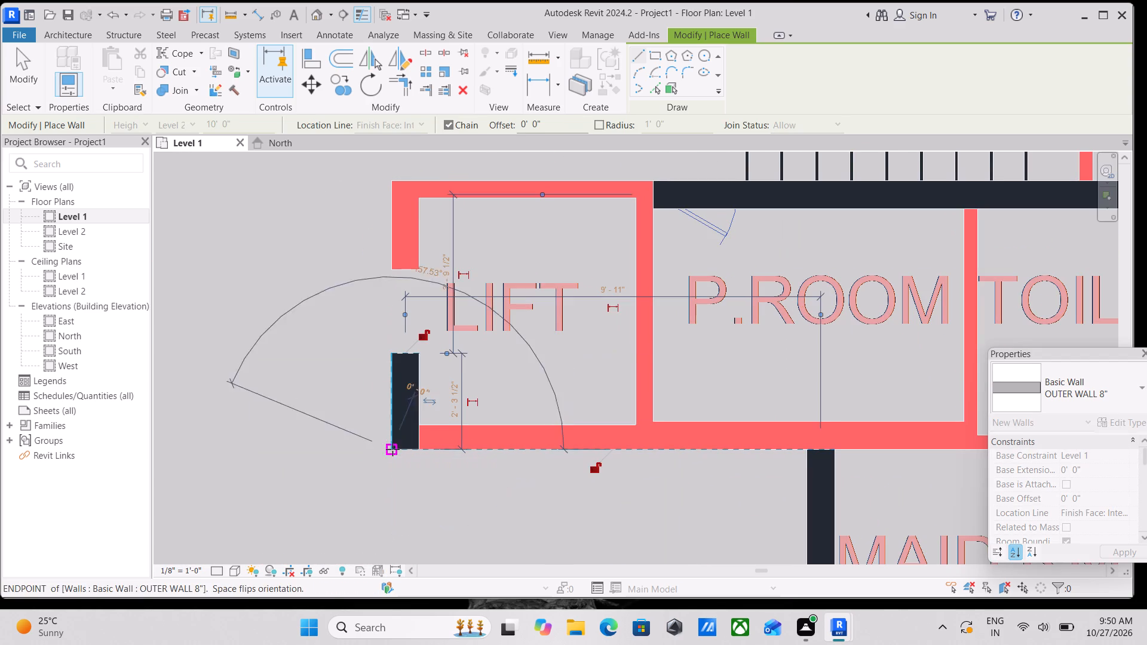
Draw the 14'-0" OUTER WALL 8" along the lounge side of the lift and P.Room, from the lift's outer corner to the toilet partition.
scroll(551, 470, "down", 1)
middle_click_drag(551, 470, 434, 415)
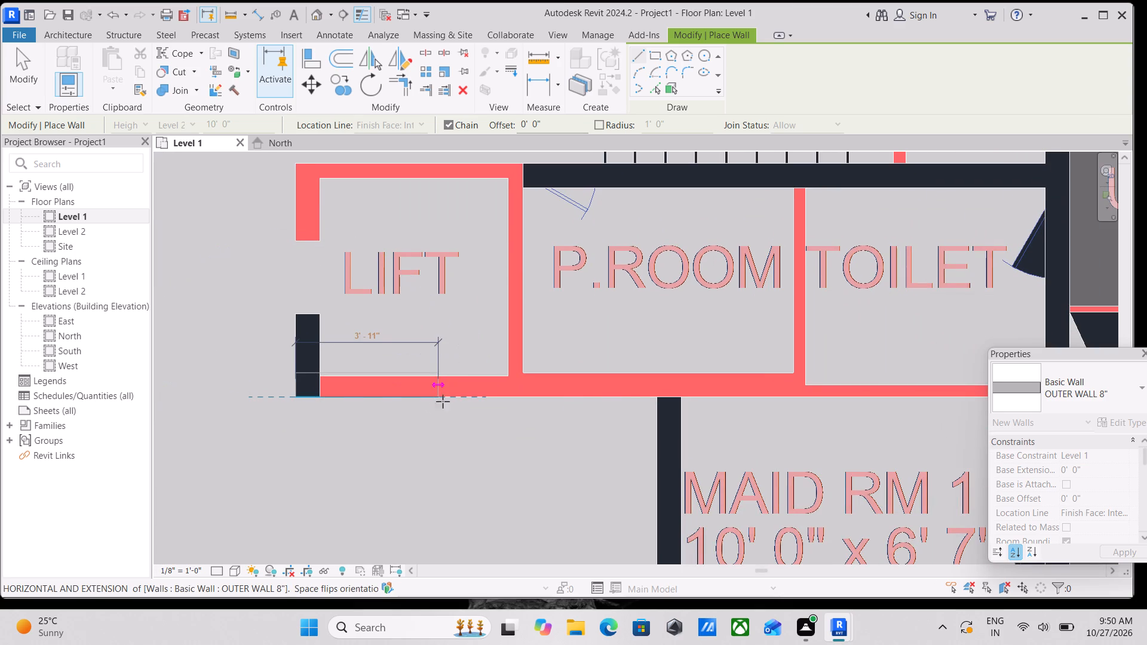
scroll(498, 395, "down", 2)
middle_click_drag(498, 395, 293, 426)
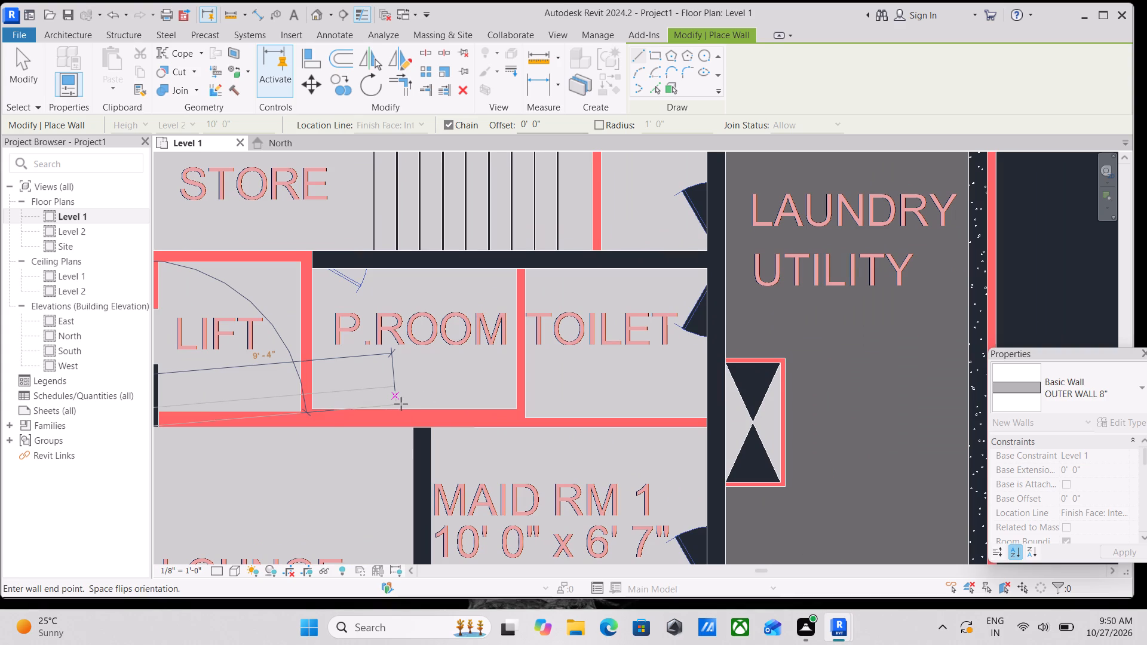
scroll(448, 379, "down", 1)
middle_click(448, 379)
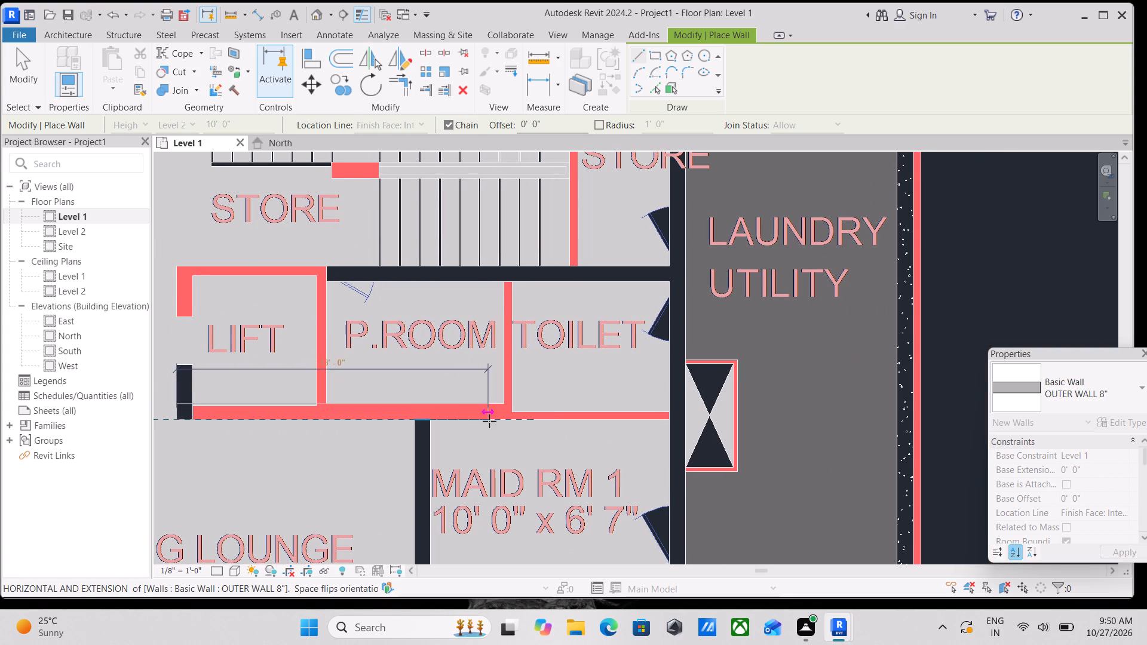
scroll(519, 413, "up", 3)
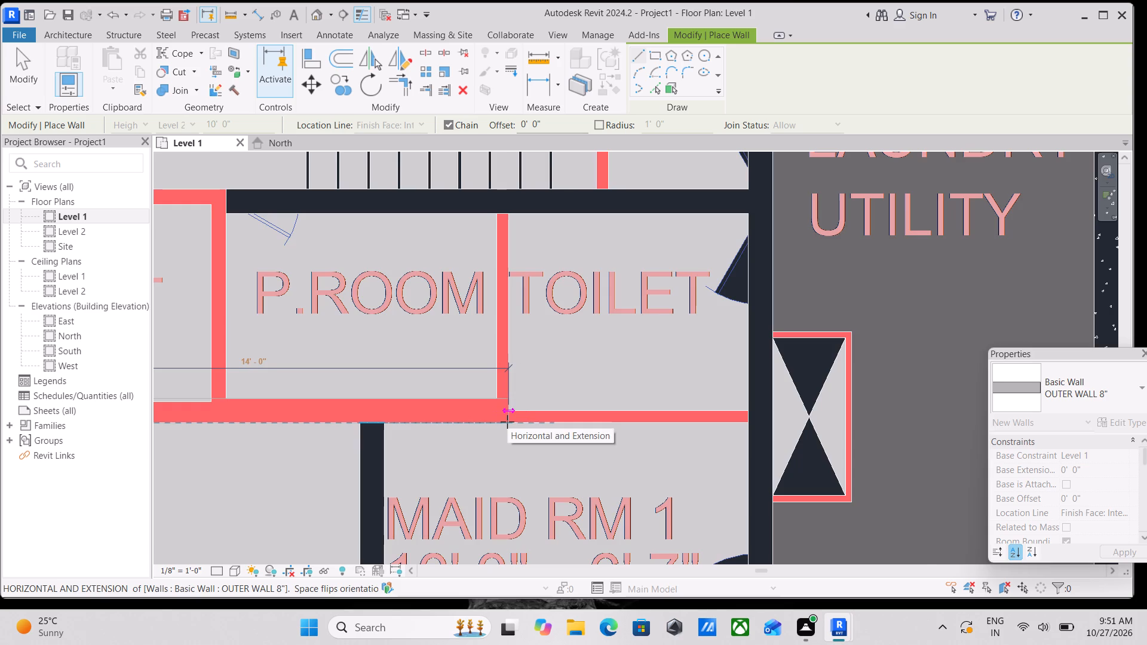
scroll(507, 422, "up", 4)
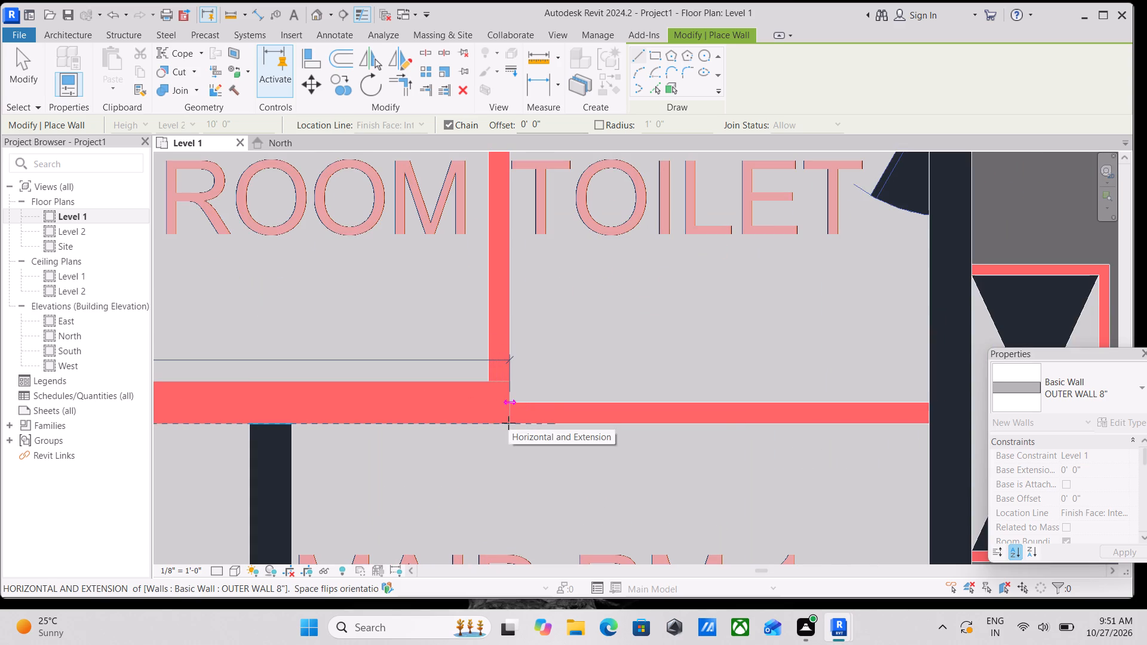
left_click(508, 423)
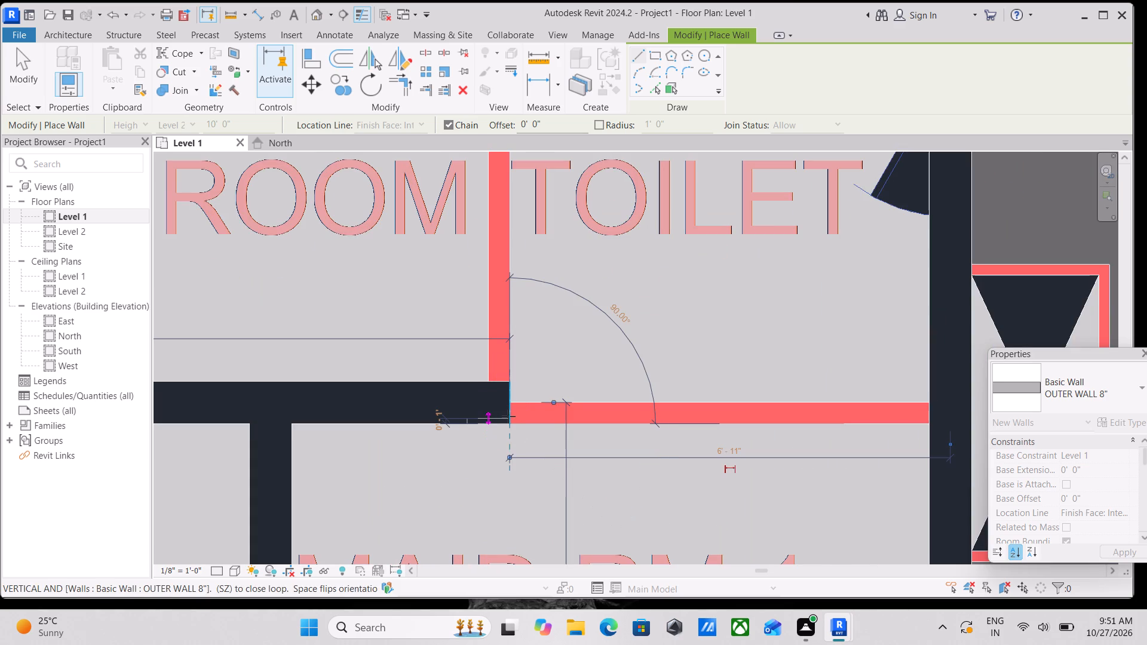
key("Escape")
Examine the Level 1 plan from the guest bedroom to the kitchen for wall lines that are still untraced.
scroll(479, 366, "down", 4)
scroll(354, 327, "down", 1)
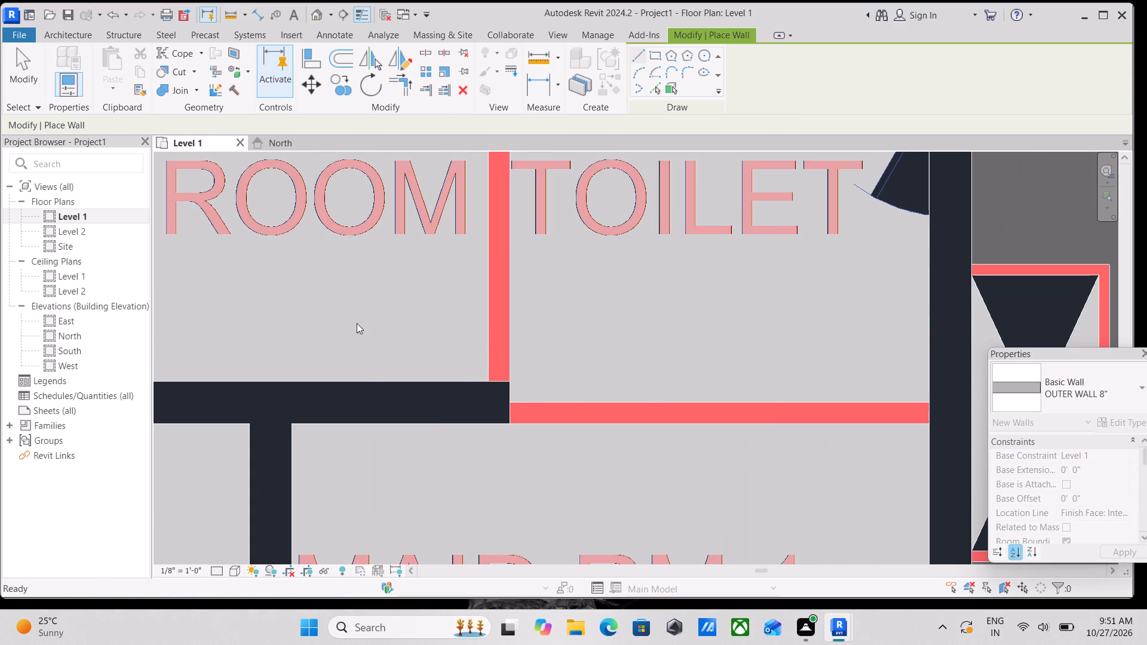
scroll(357, 323, "down", 2)
scroll(314, 294, "down", 3)
middle_click_drag(317, 293, 404, 317)
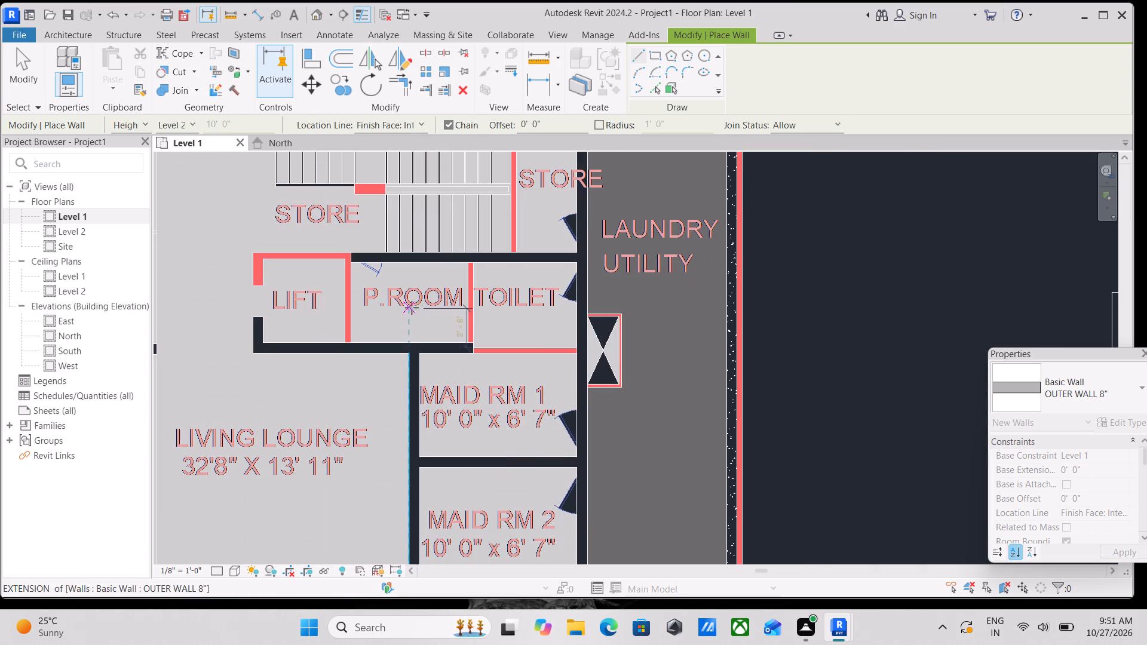
scroll(434, 330, "down", 1)
middle_click_drag(434, 330, 446, 247)
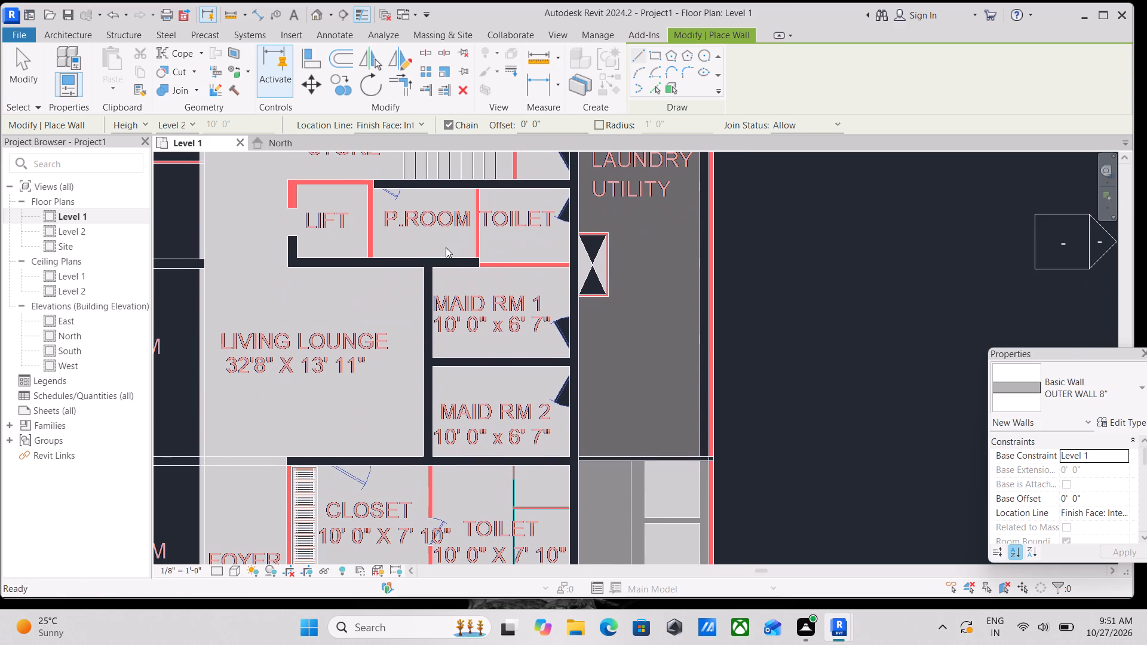
middle_click_drag(307, 377, 372, 180)
middle_click_drag(420, 363, 449, 277)
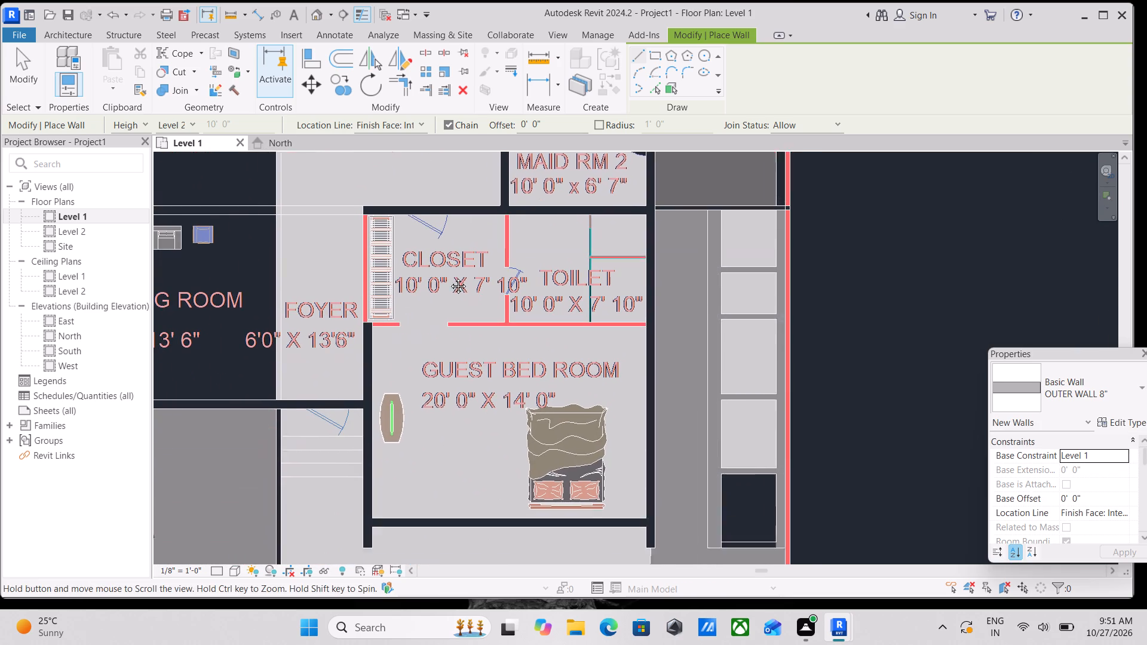
middle_click_drag(449, 277, 455, 269)
scroll(427, 377, "down", 1)
middle_click_drag(427, 377, 438, 491)
middle_click_drag(444, 318, 461, 389)
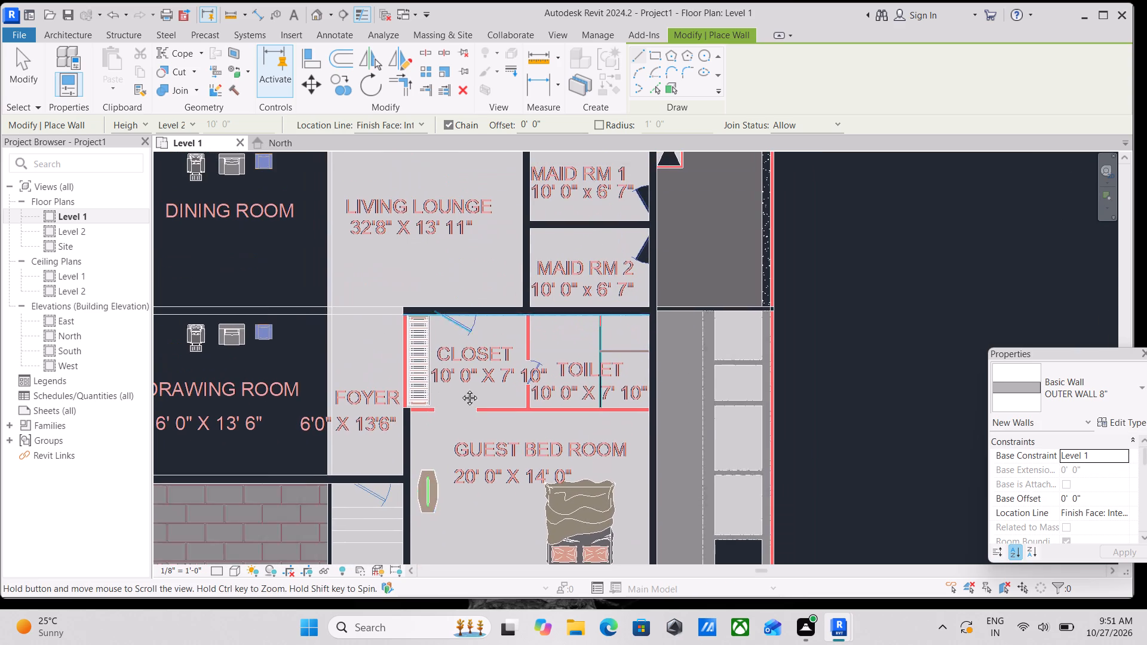
middle_click_drag(461, 389, 476, 460)
middle_click_drag(484, 368, 486, 397)
middle_click_drag(477, 308, 508, 424)
middle_click_drag(469, 268, 590, 285)
middle_click_drag(495, 210, 574, 229)
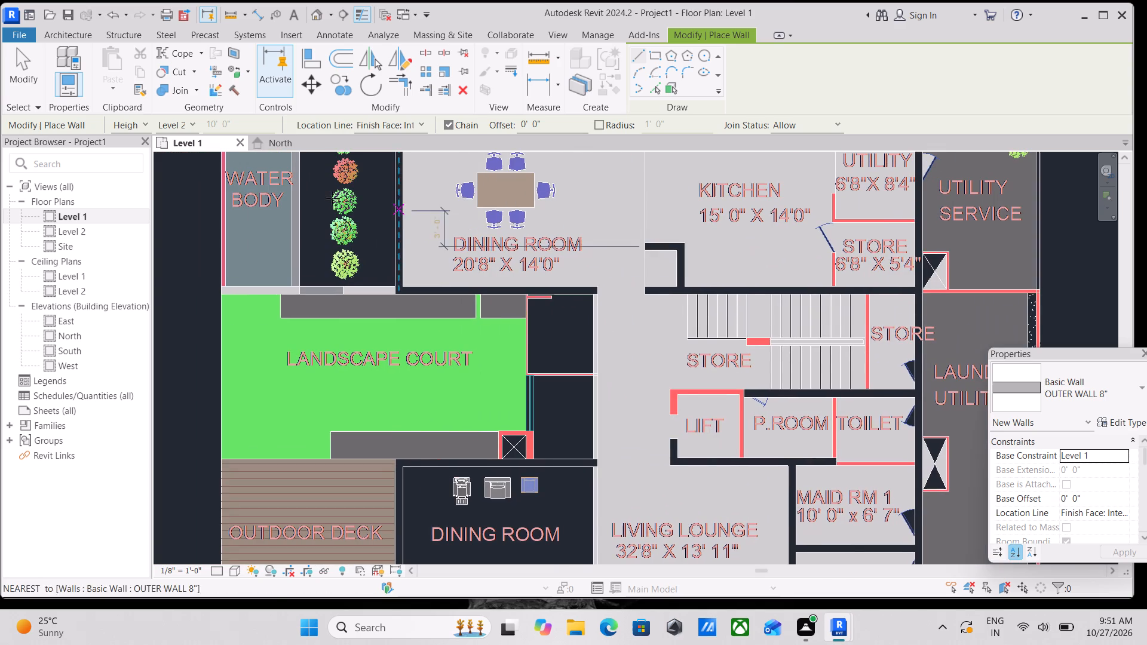
middle_click_drag(332, 198, 401, 196)
scroll(332, 198, "down", 1)
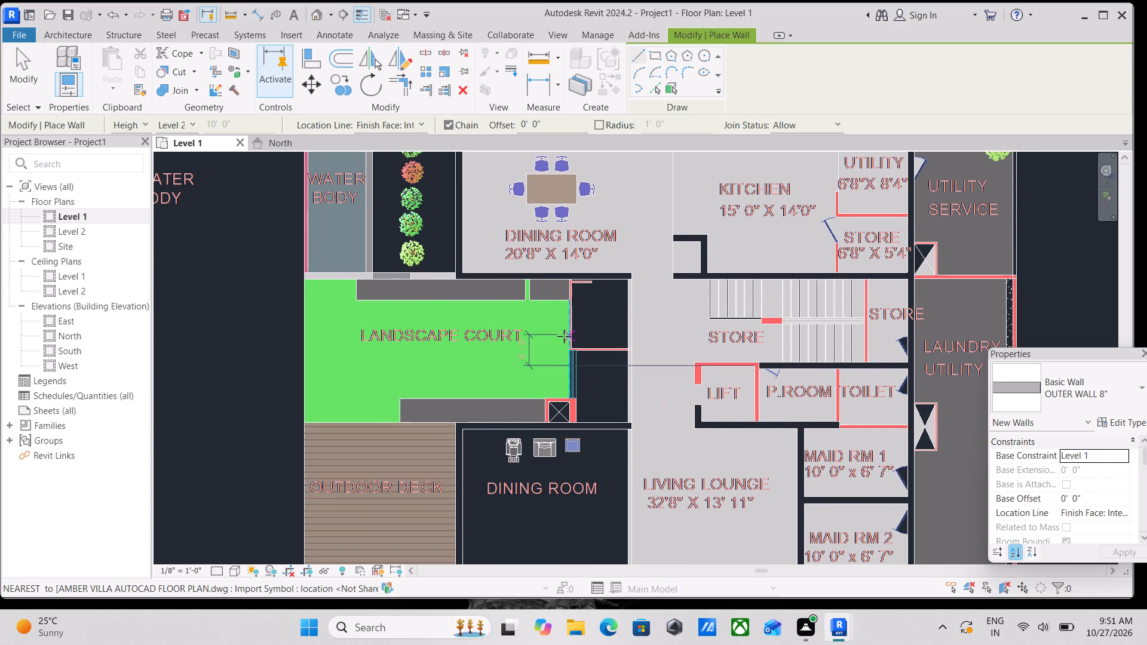
middle_click_drag(567, 343, 450, 155)
middle_click_drag(479, 387, 483, 333)
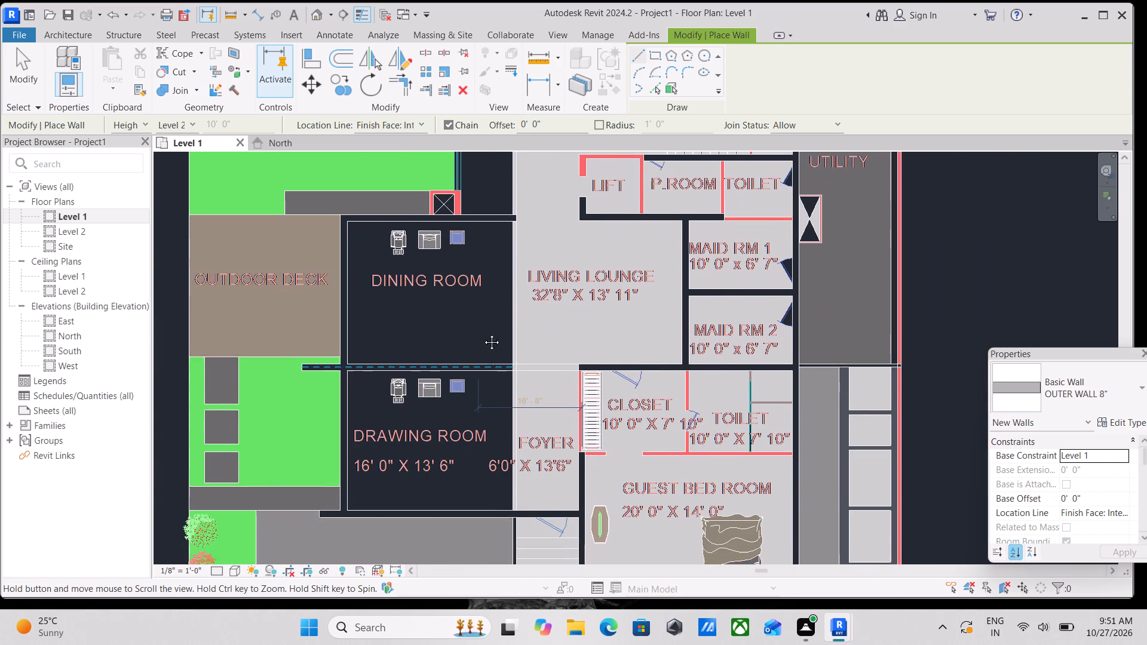
middle_click_drag(483, 333, 483, 315)
scroll(536, 342, "down", 2)
middle_click_drag(536, 342, 464, 227)
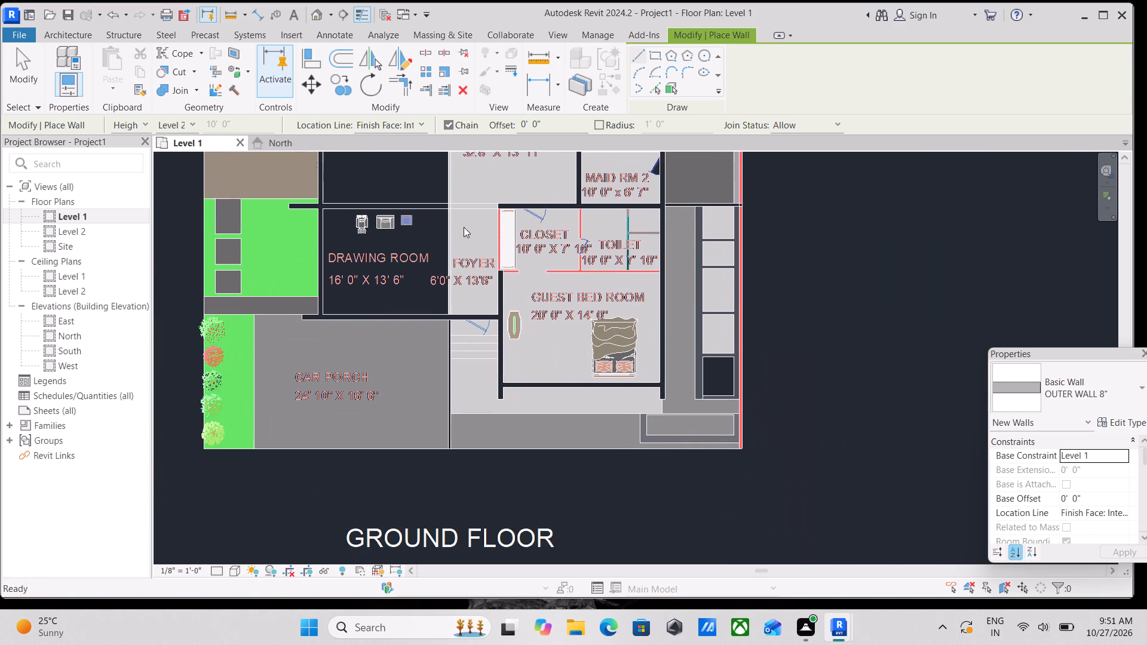
scroll(595, 232, "down", 1)
middle_click_drag(595, 232, 541, 352)
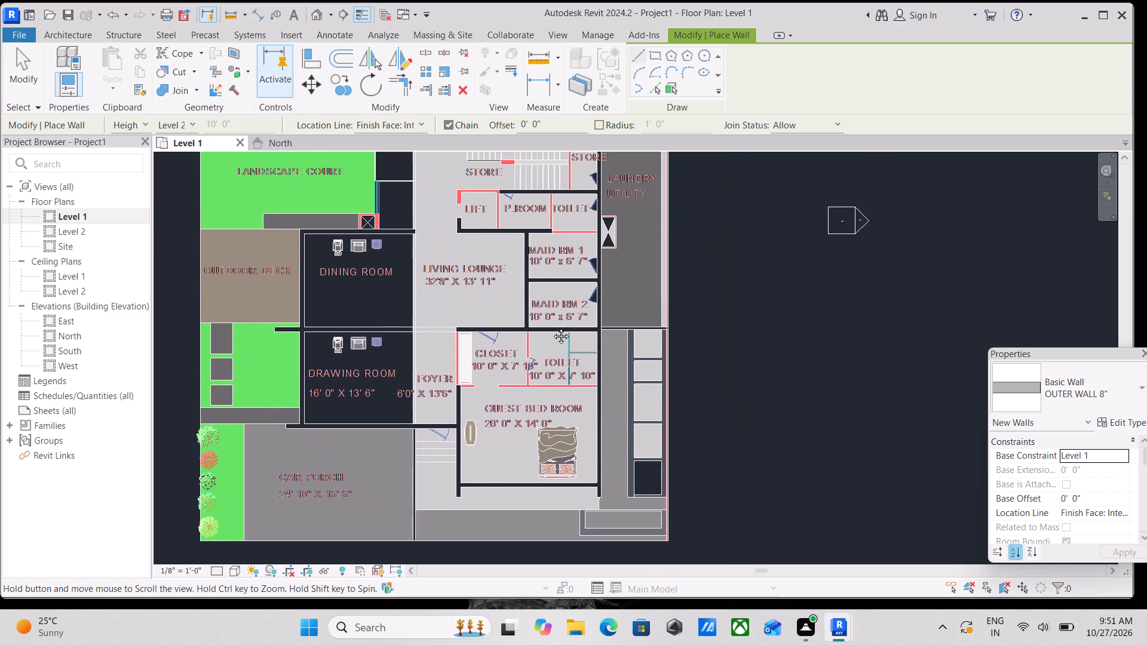
middle_click_drag(594, 211, 575, 332)
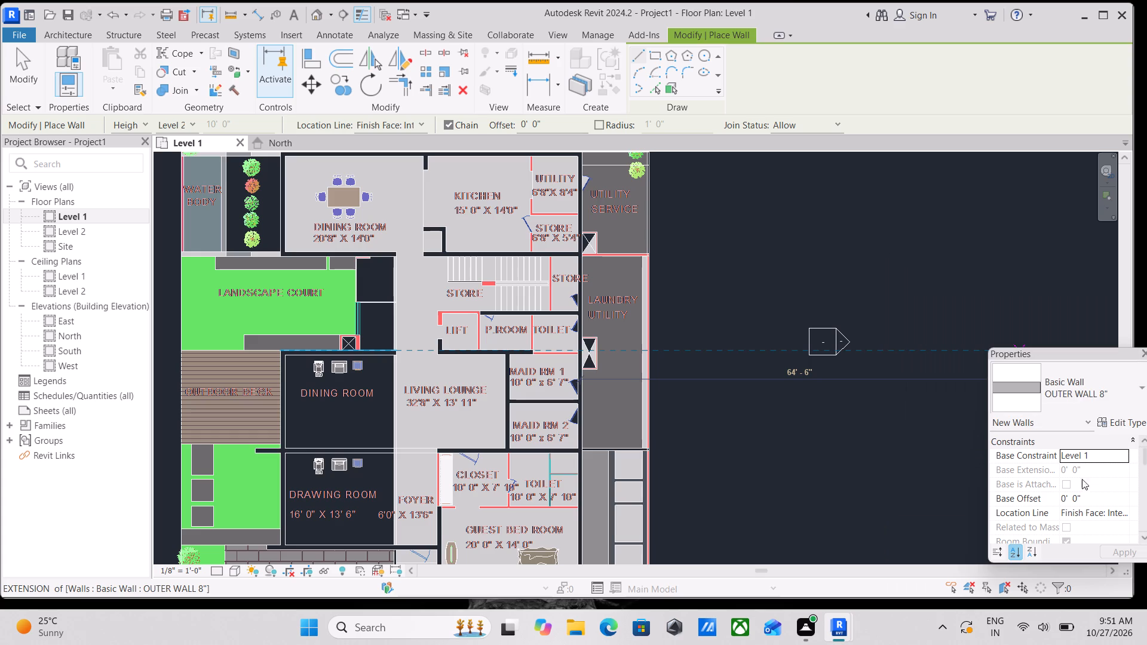
Duplicate the OUTER WALL 8" type as a new basic wall type named INNER WALL 4".
left_click(1129, 426)
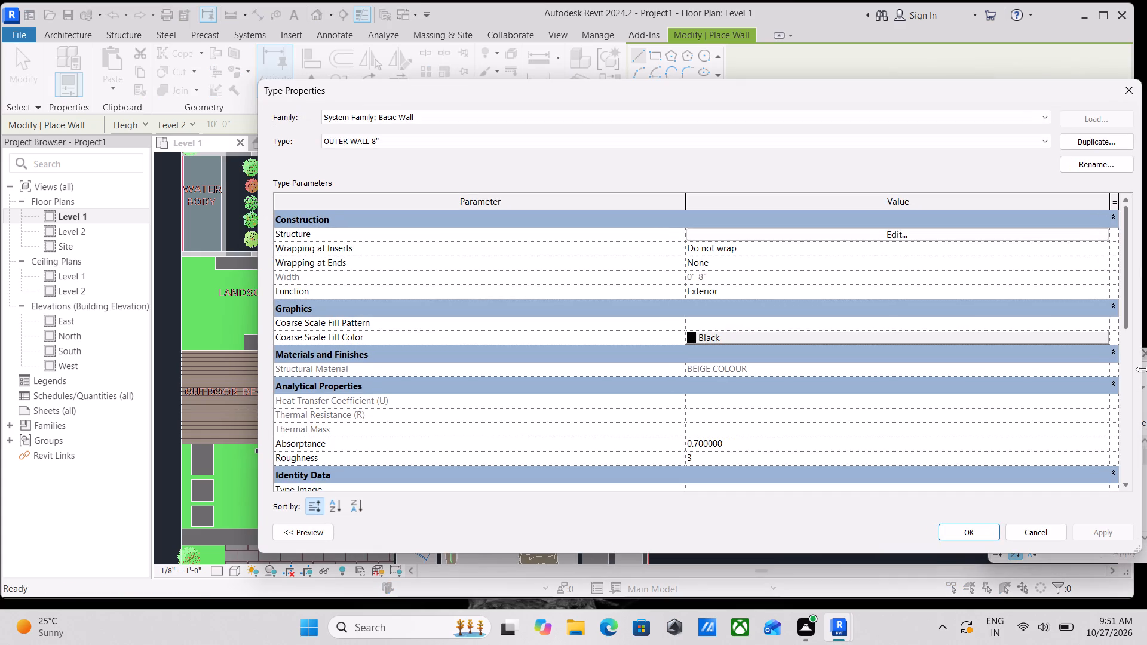
left_click(1091, 138)
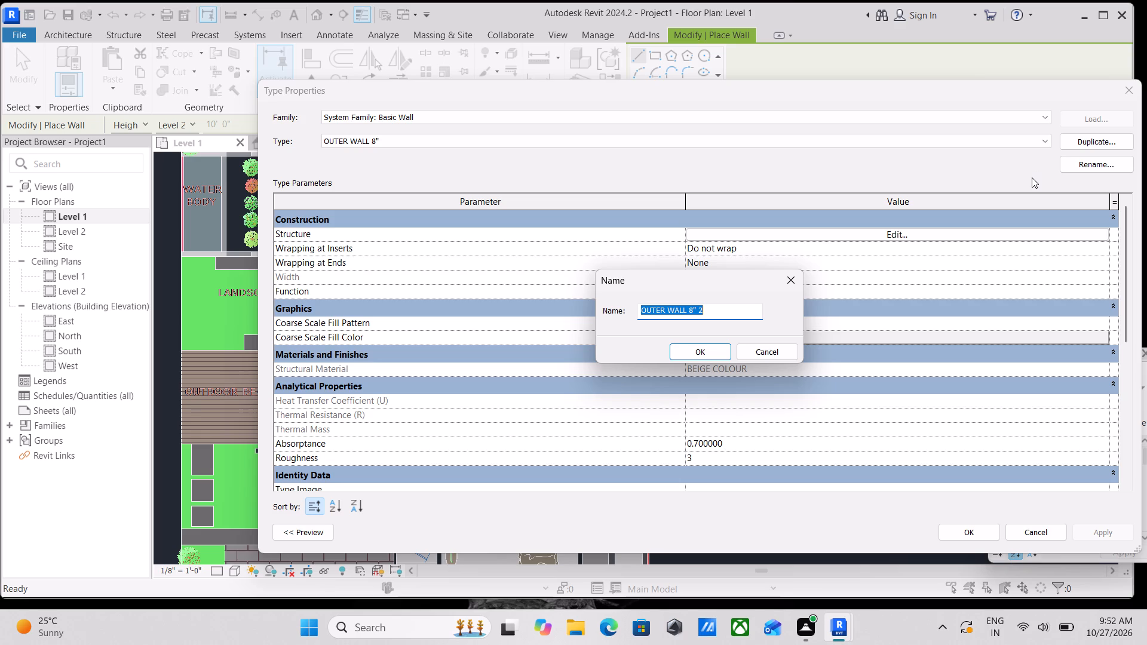
key("4")
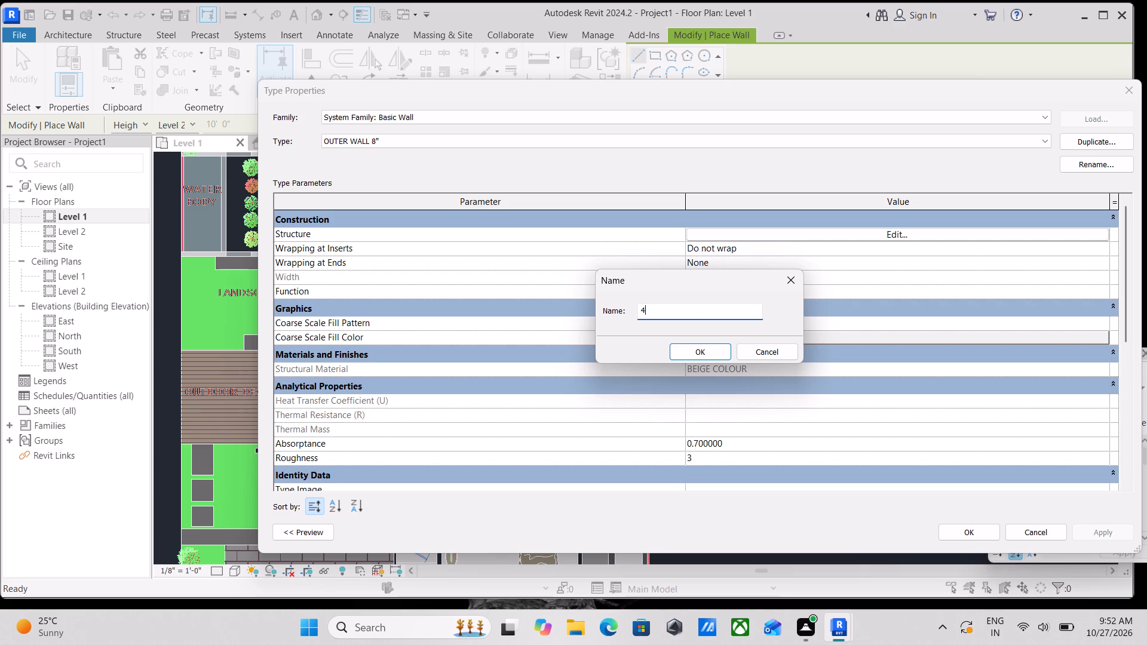
key("BackSpace")
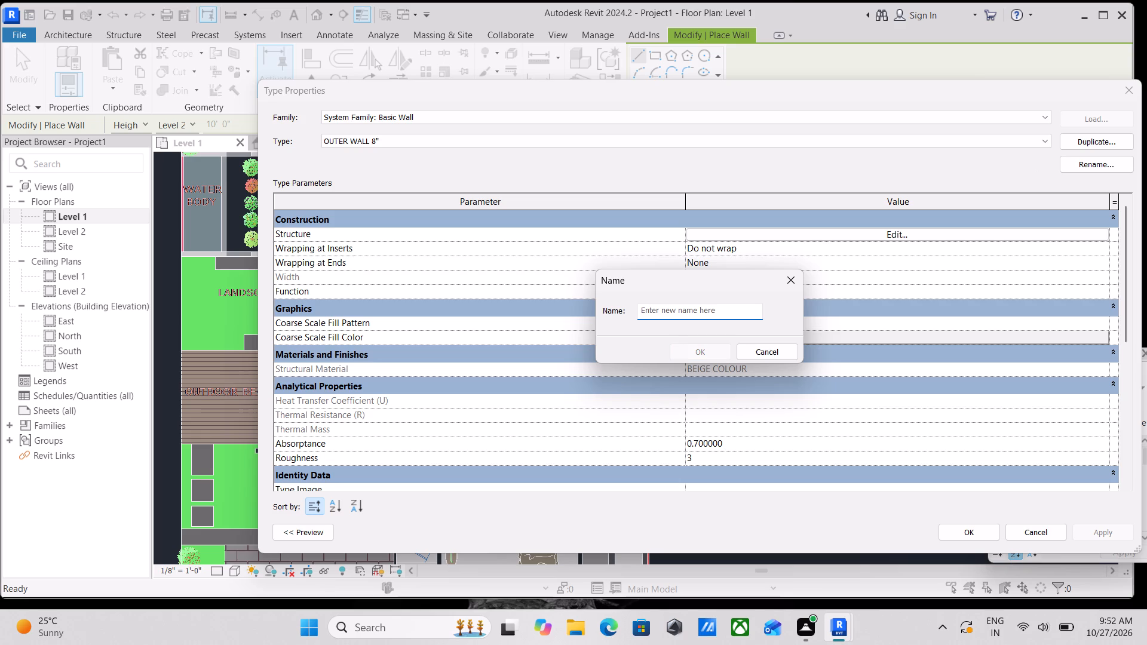
key("BackSpace")
key("shift+i")
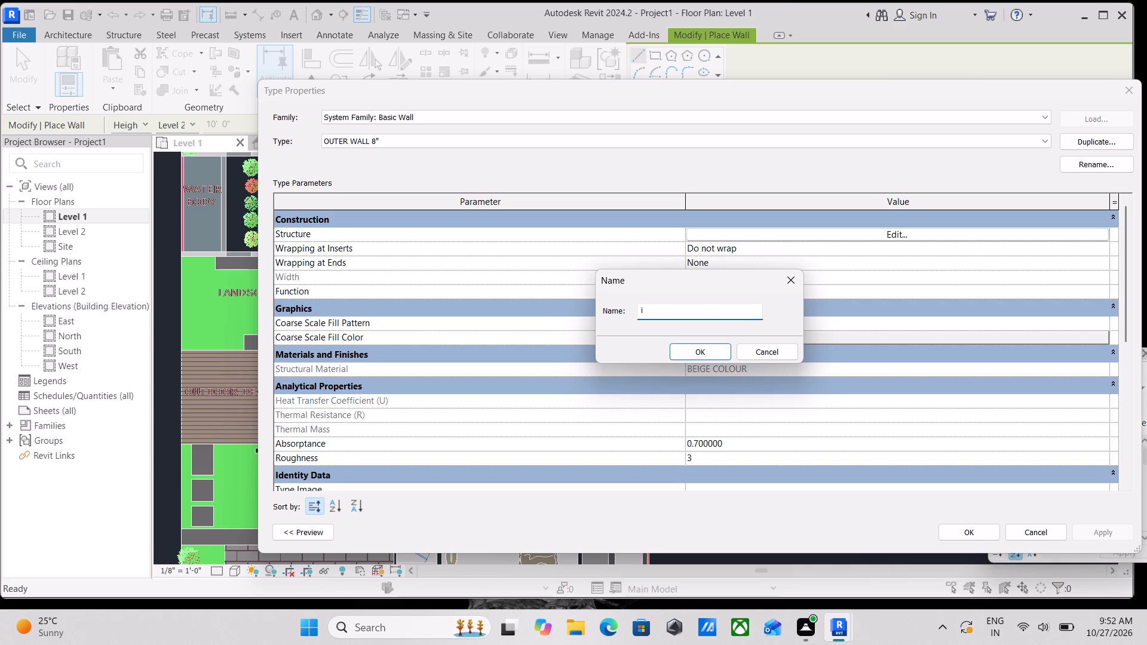
key("BackSpace")
key("shift+i")
key("BackSpace")
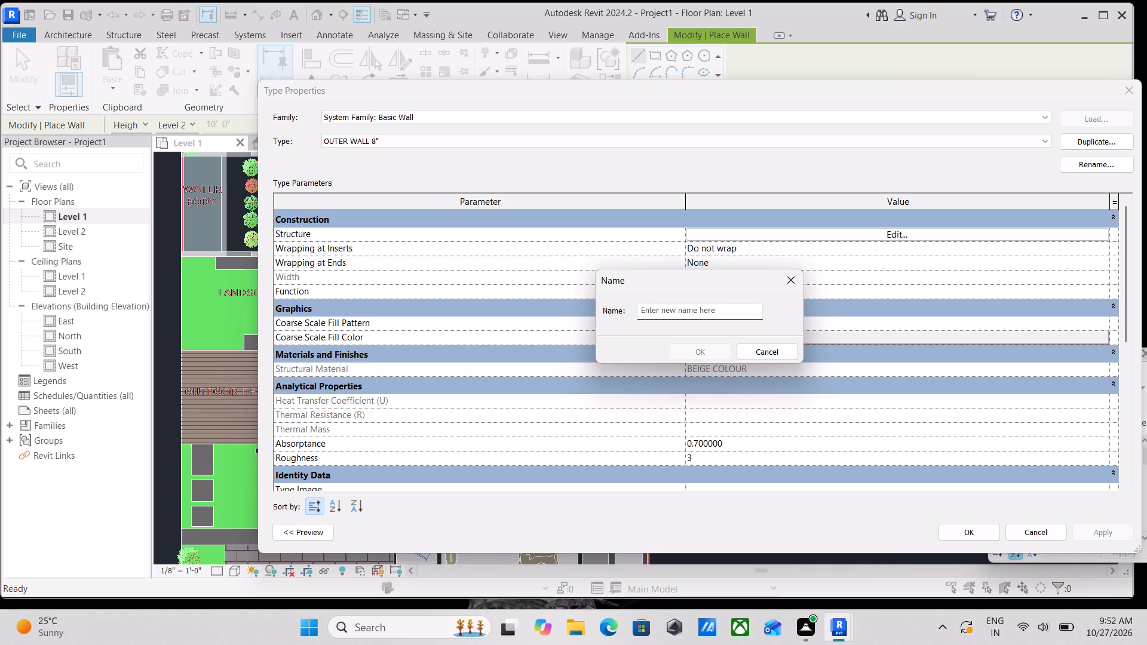
key("i")
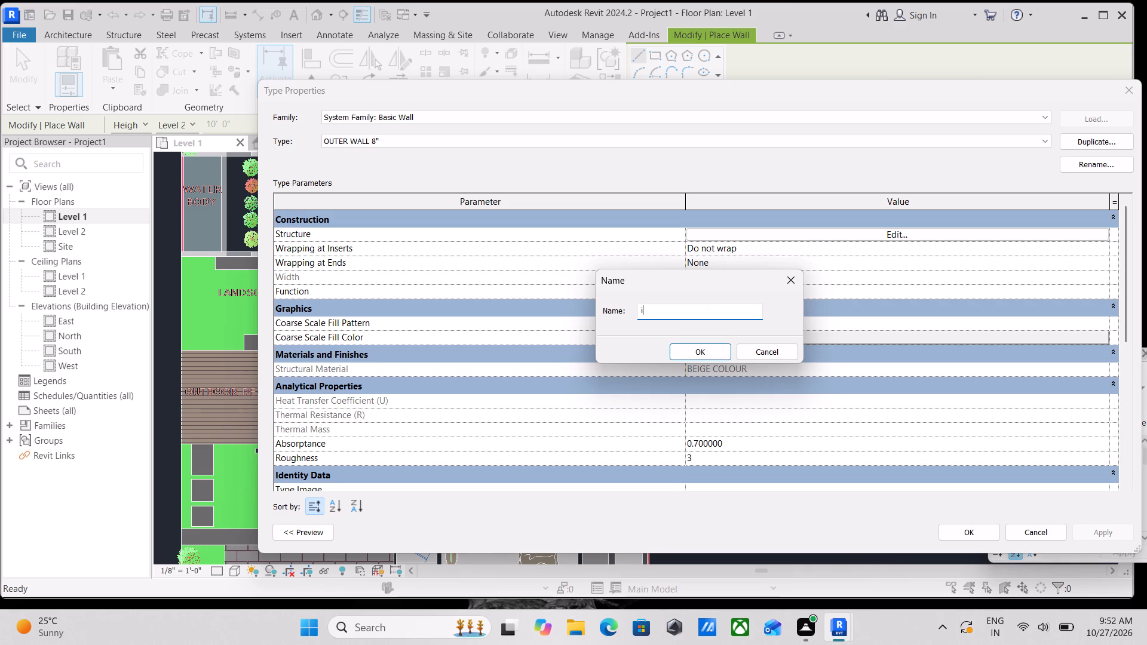
key("BackSpace")
key("BackSpace")
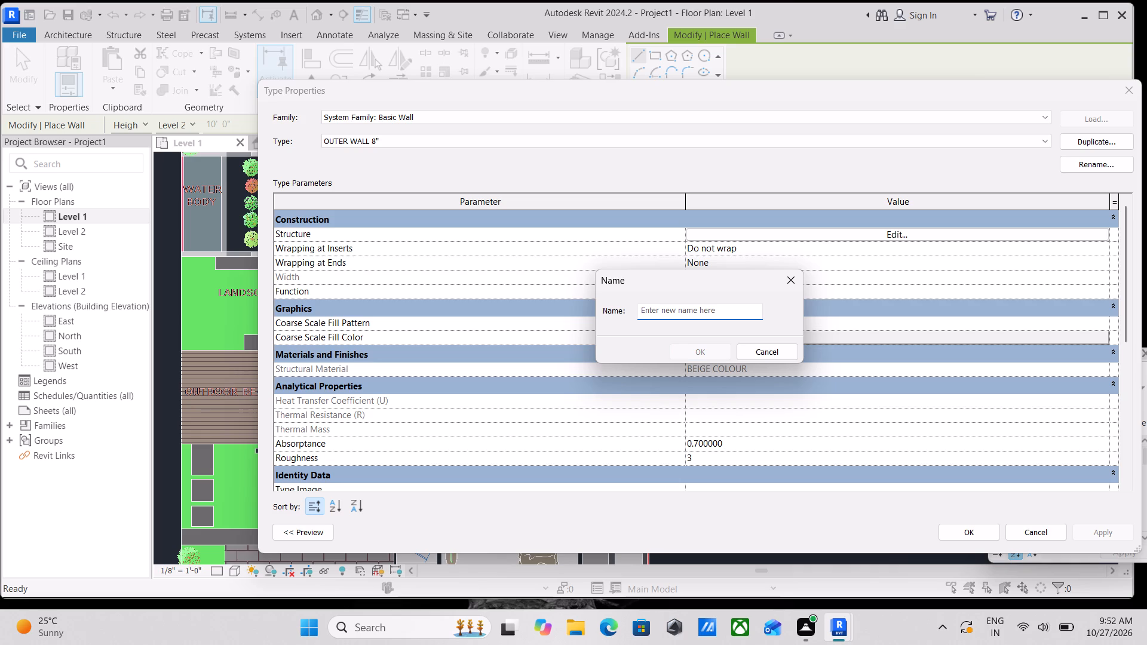
key("i")
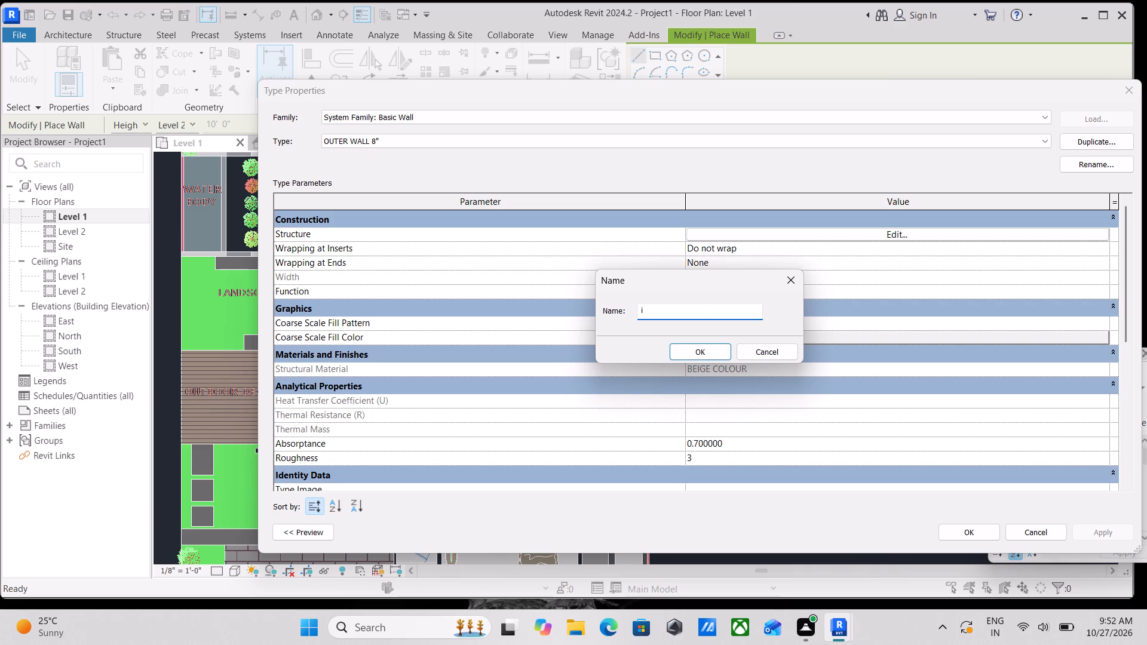
key("BackSpace")
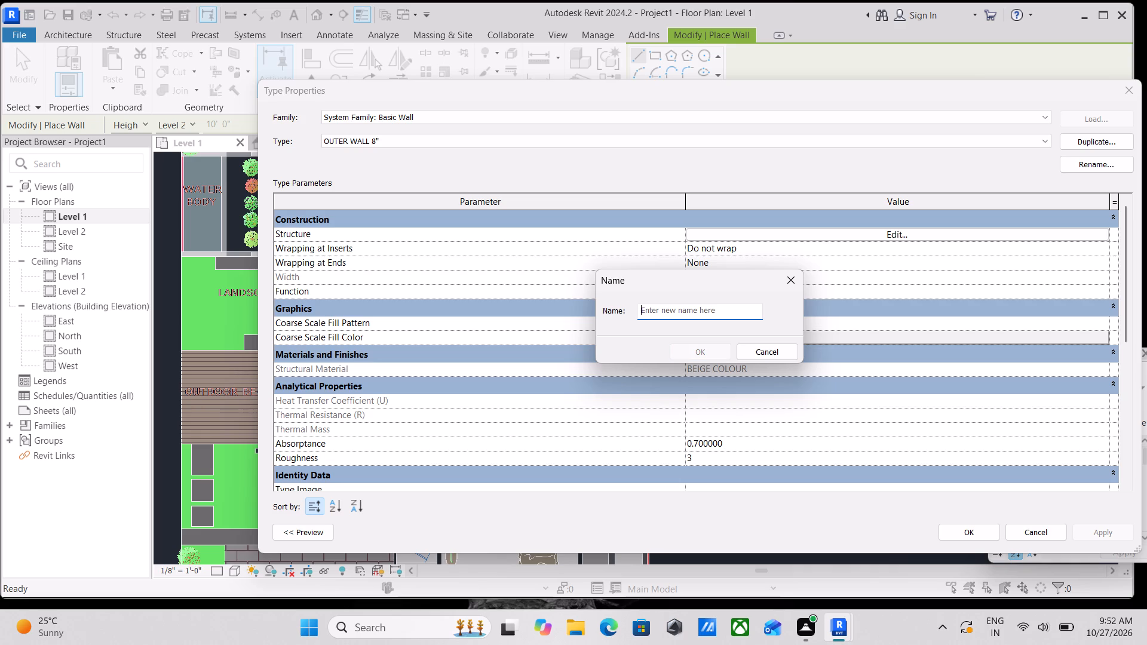
key("Tab")
key("i")
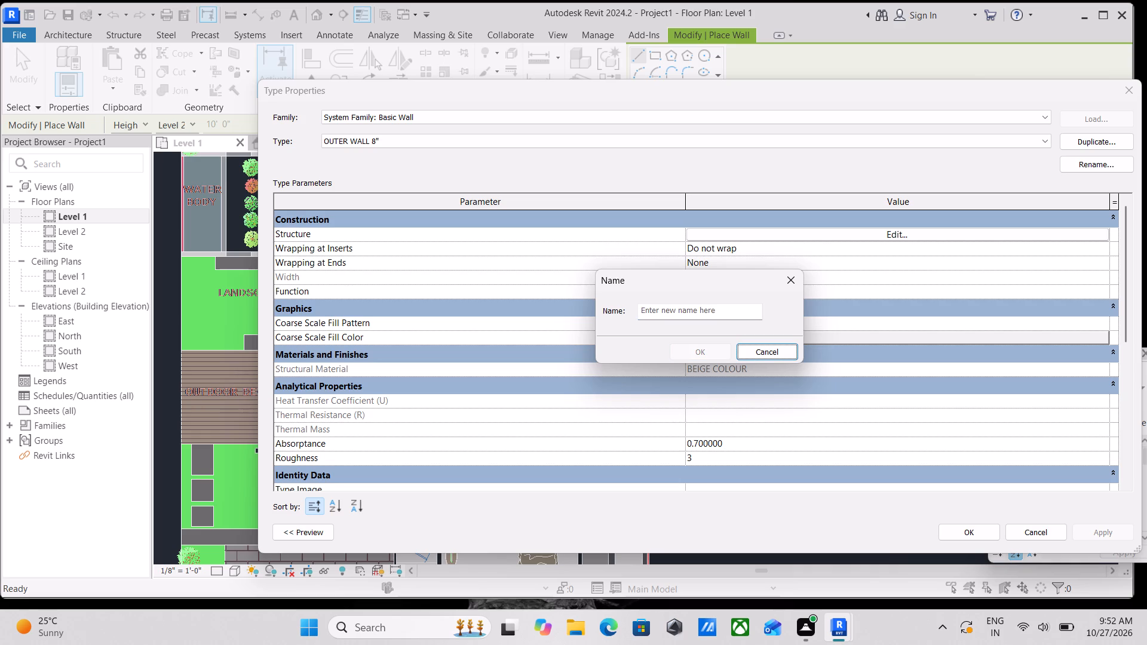
key("i")
left_click(655, 307)
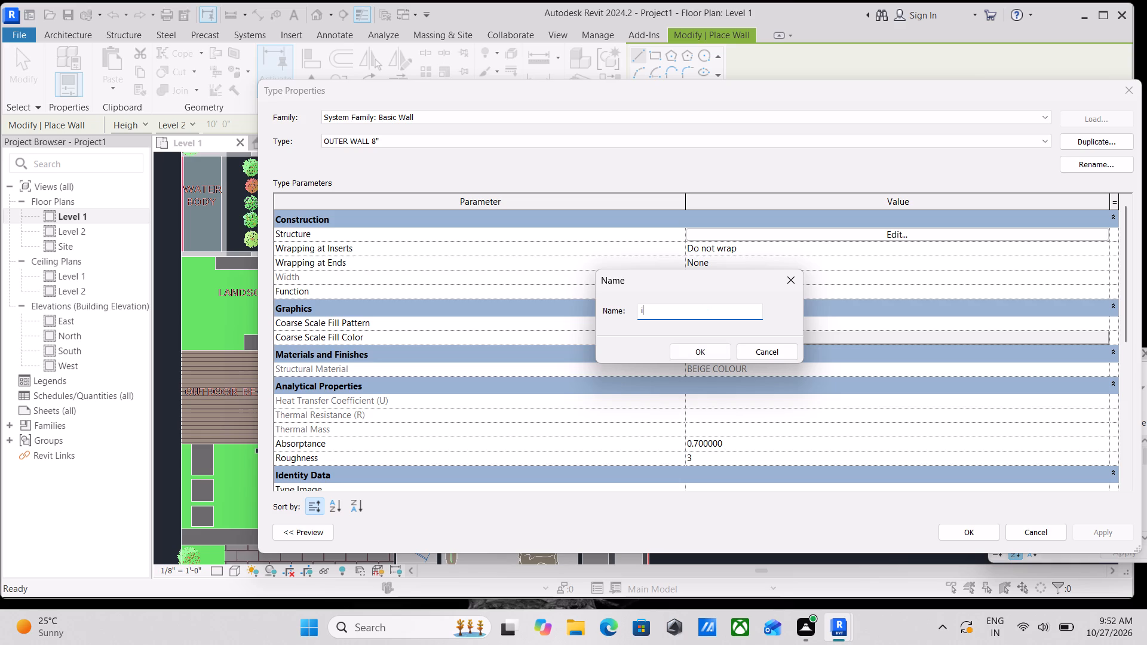
key("BackSpace")
key("i")
type("NN")
type("ER")
key("space")
type("WA")
type("LL")
key("space")
key("4")
key("shift+quotedbl")
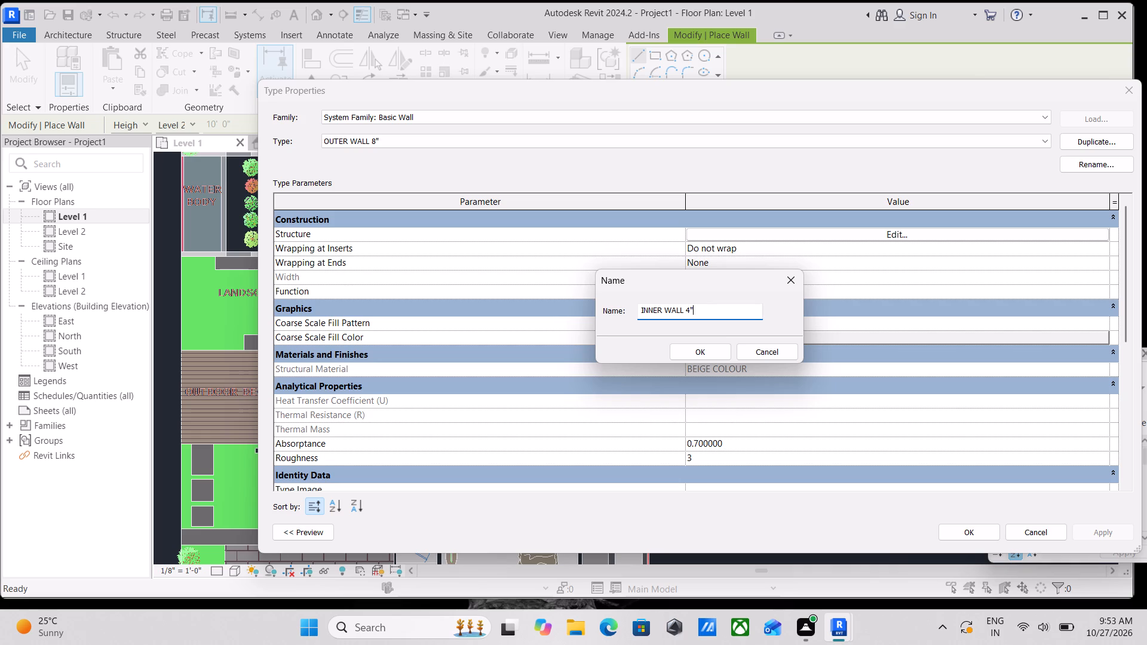
left_click(701, 358)
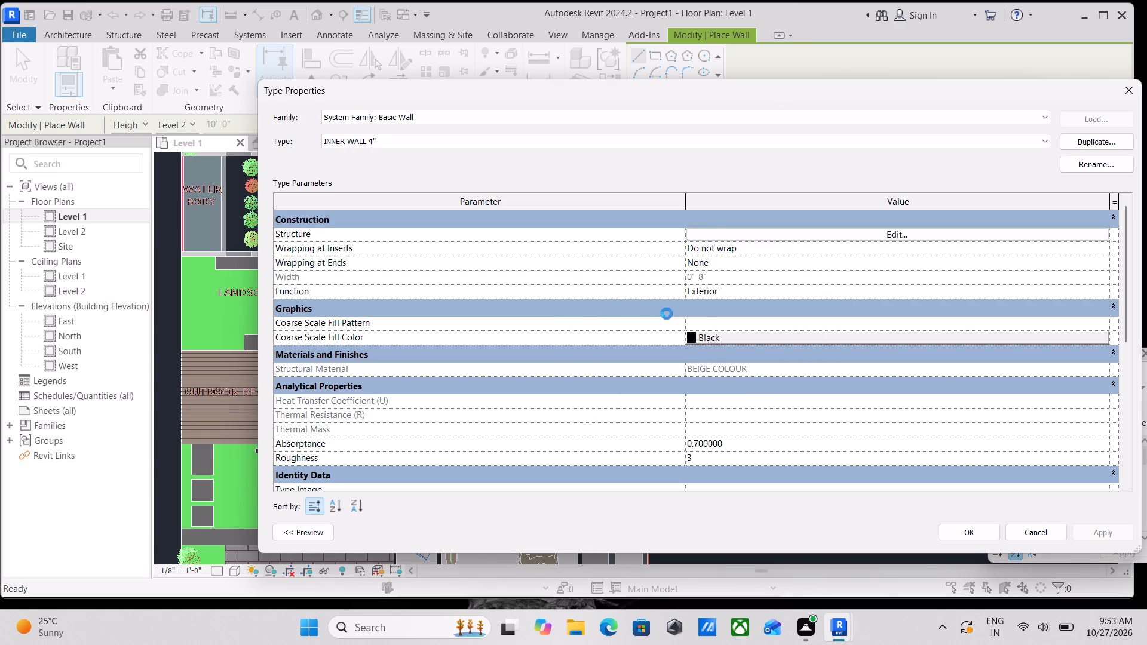
Set the structure layer thickness of the INNER WALL 4" type to 4" and apply the type for new walls.
left_click(873, 233)
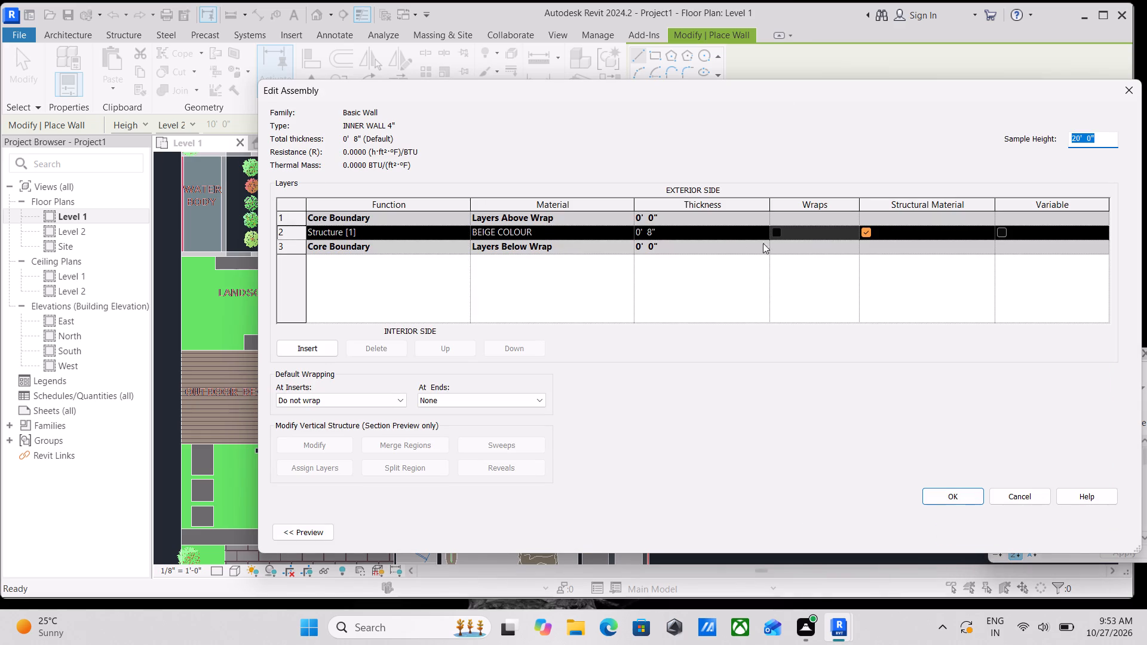
left_click(679, 231)
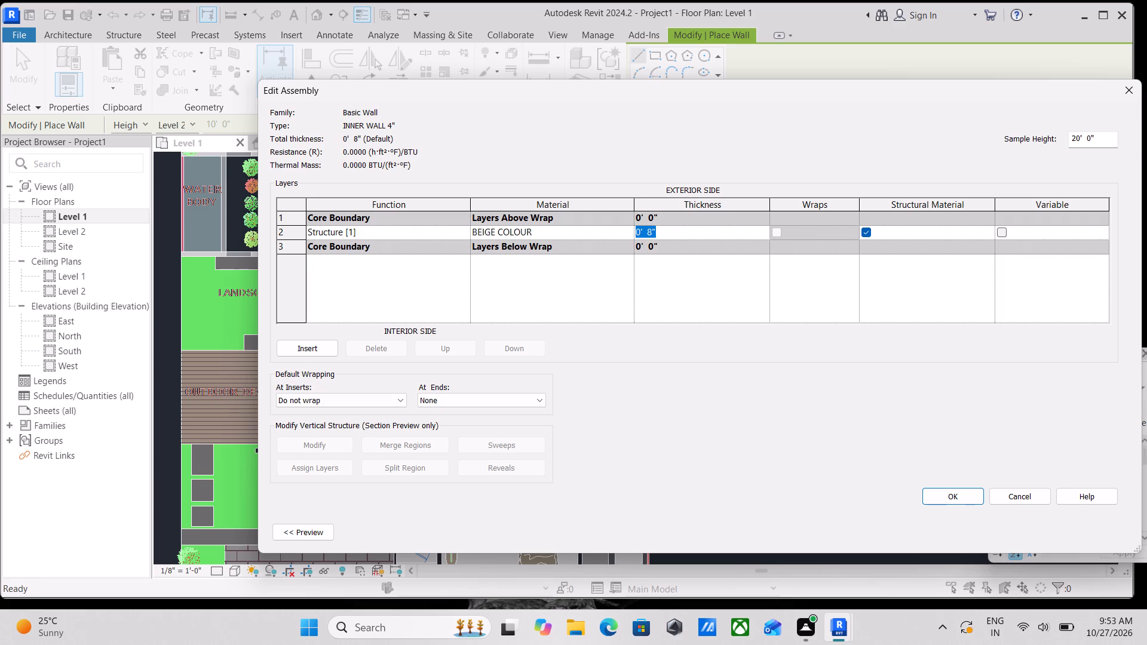
key("4")
key("shift+quotedbl")
left_click(967, 498)
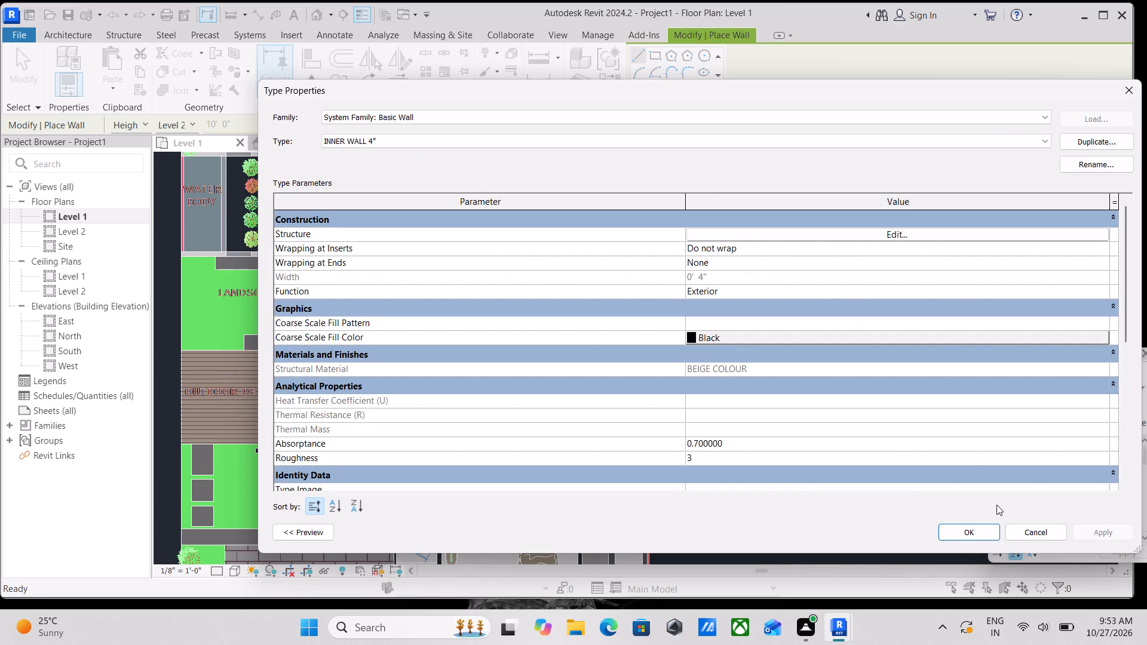
scroll(1035, 450, "down", 1)
left_click(1109, 529)
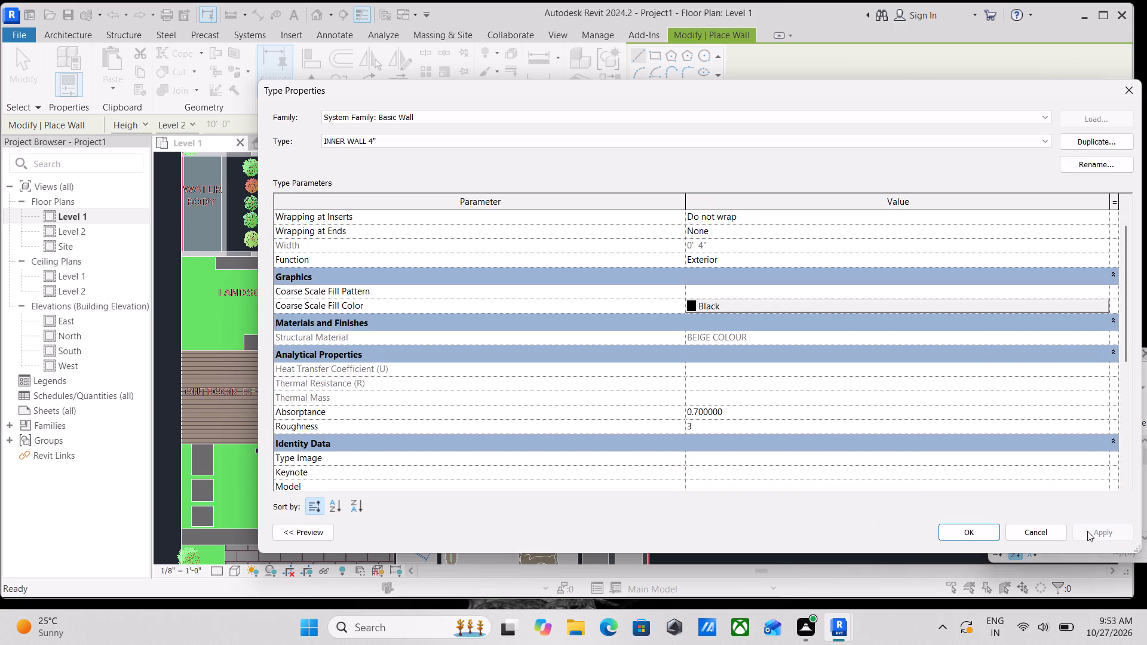
left_click(980, 526)
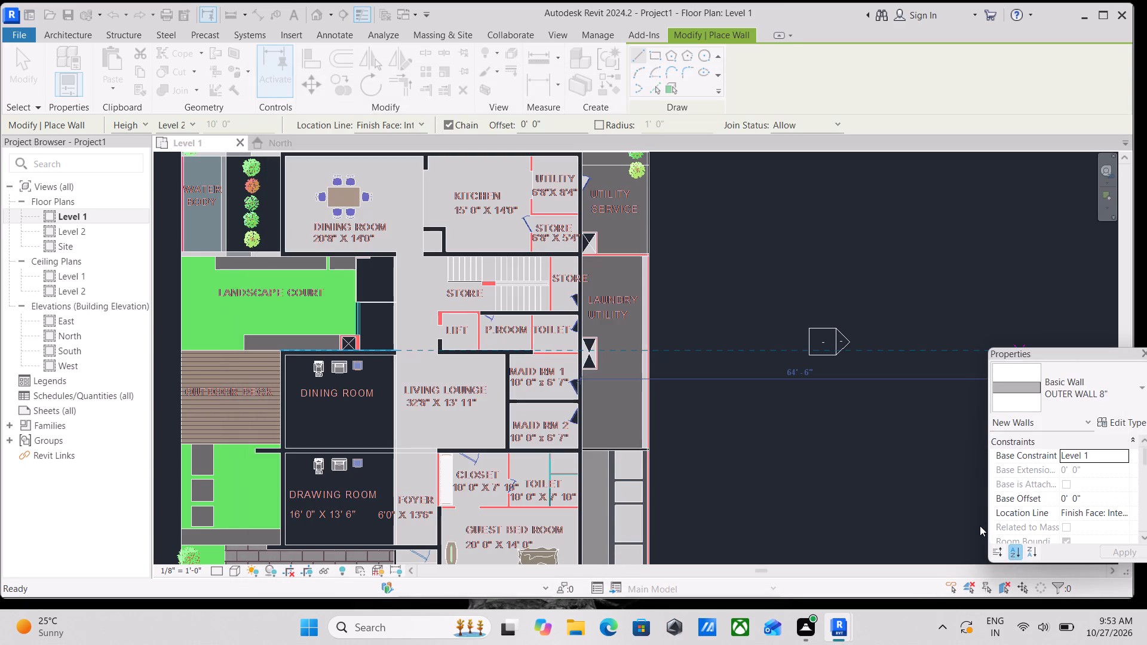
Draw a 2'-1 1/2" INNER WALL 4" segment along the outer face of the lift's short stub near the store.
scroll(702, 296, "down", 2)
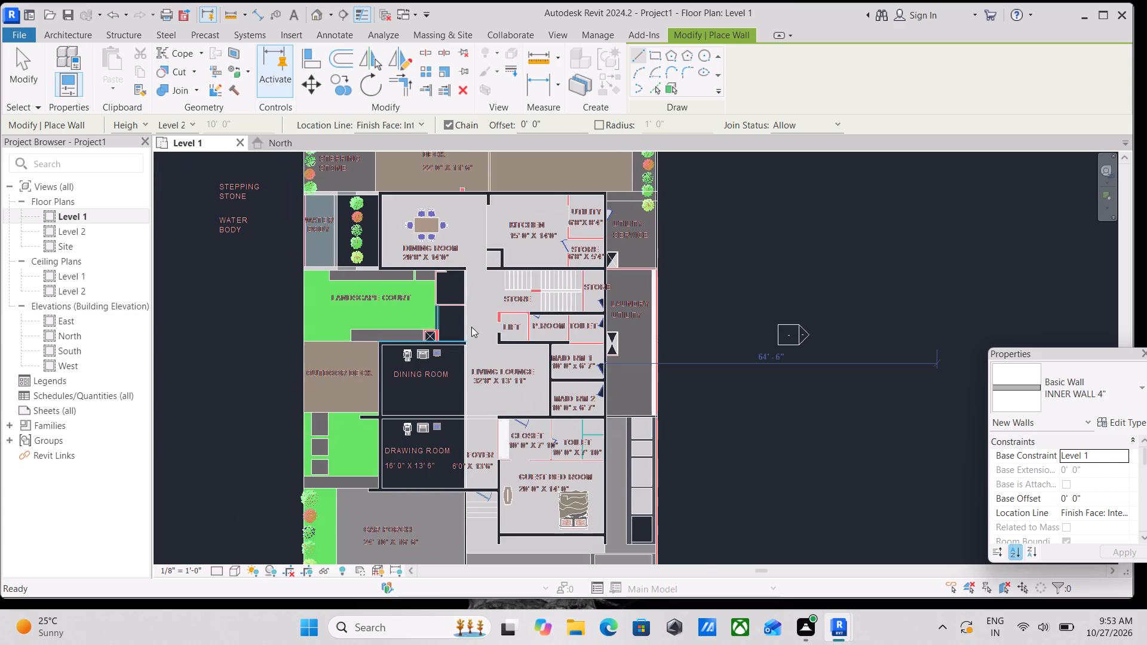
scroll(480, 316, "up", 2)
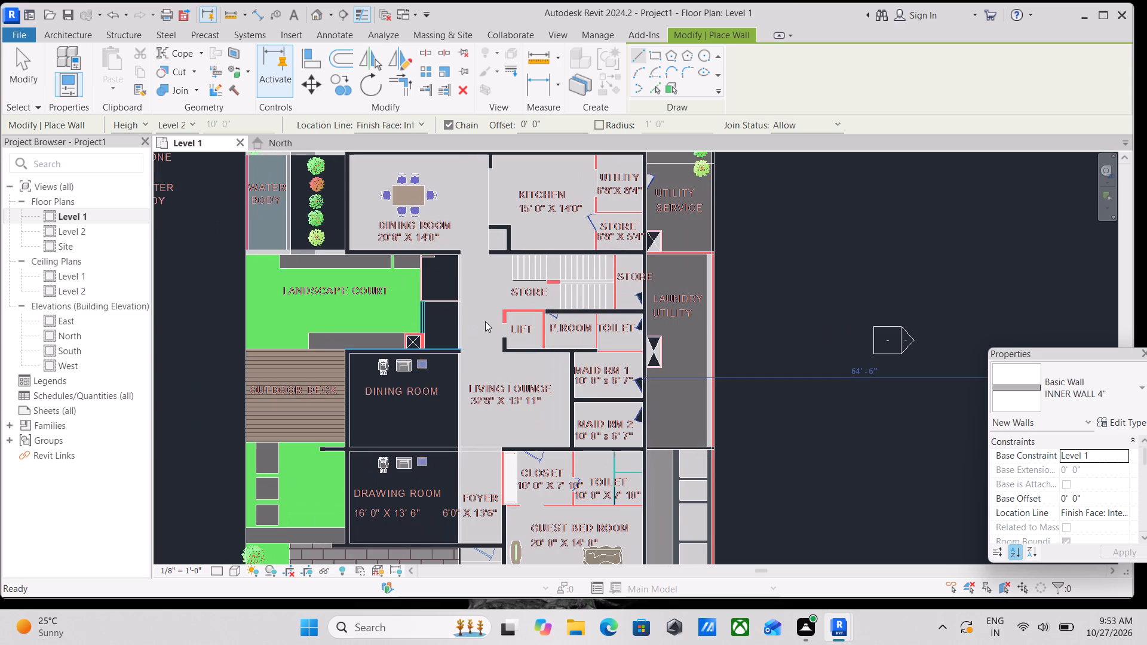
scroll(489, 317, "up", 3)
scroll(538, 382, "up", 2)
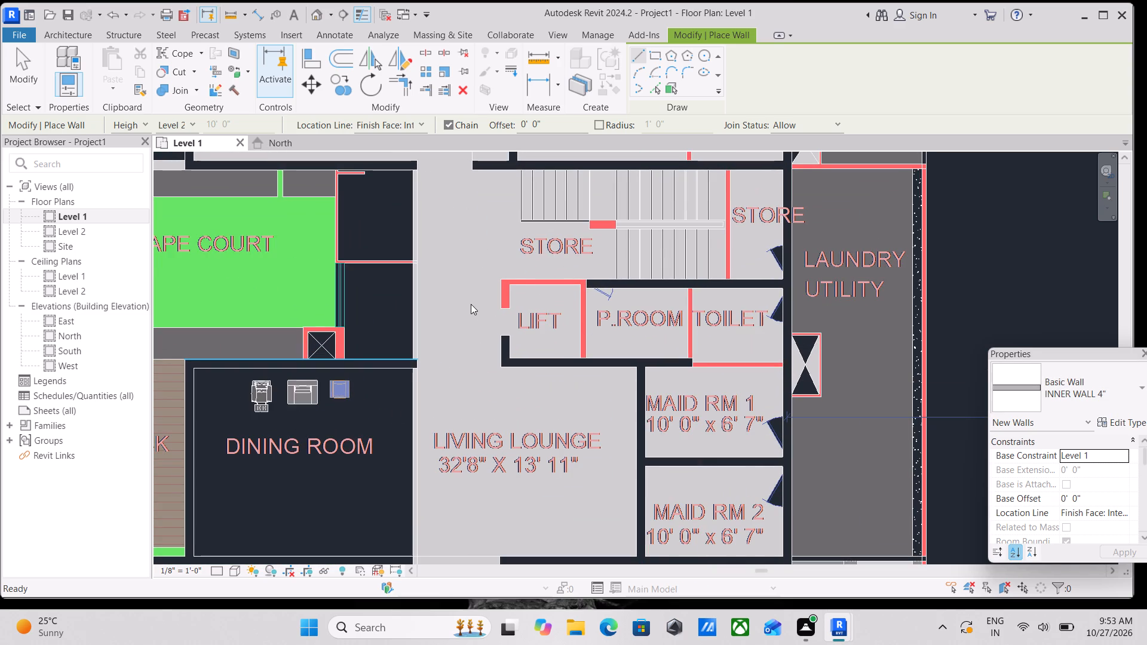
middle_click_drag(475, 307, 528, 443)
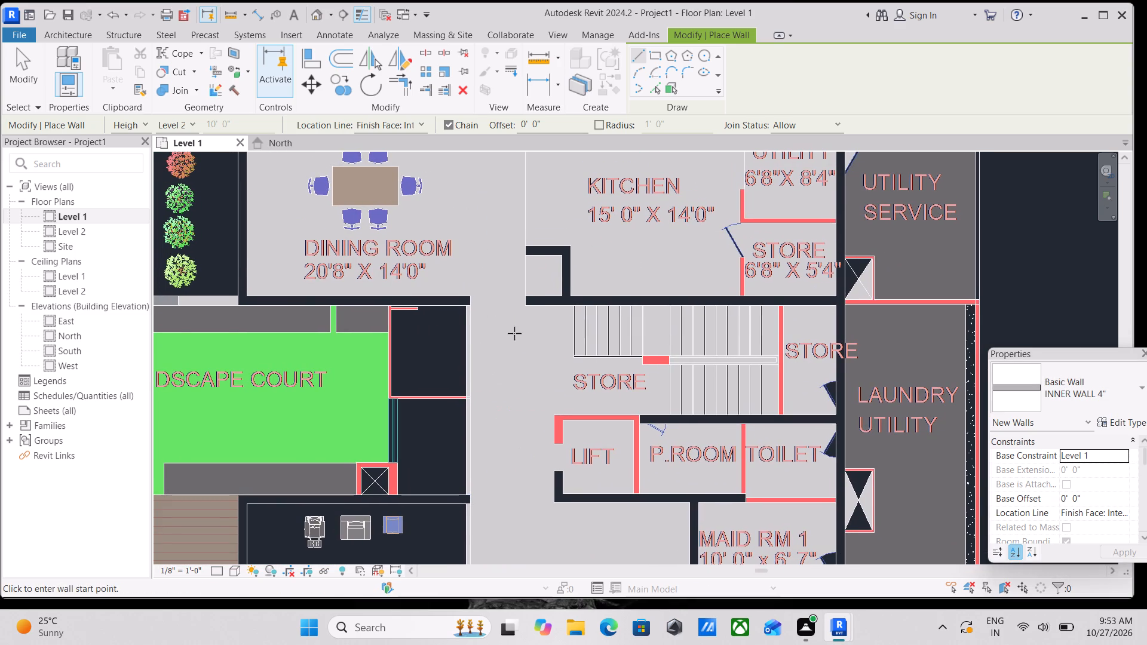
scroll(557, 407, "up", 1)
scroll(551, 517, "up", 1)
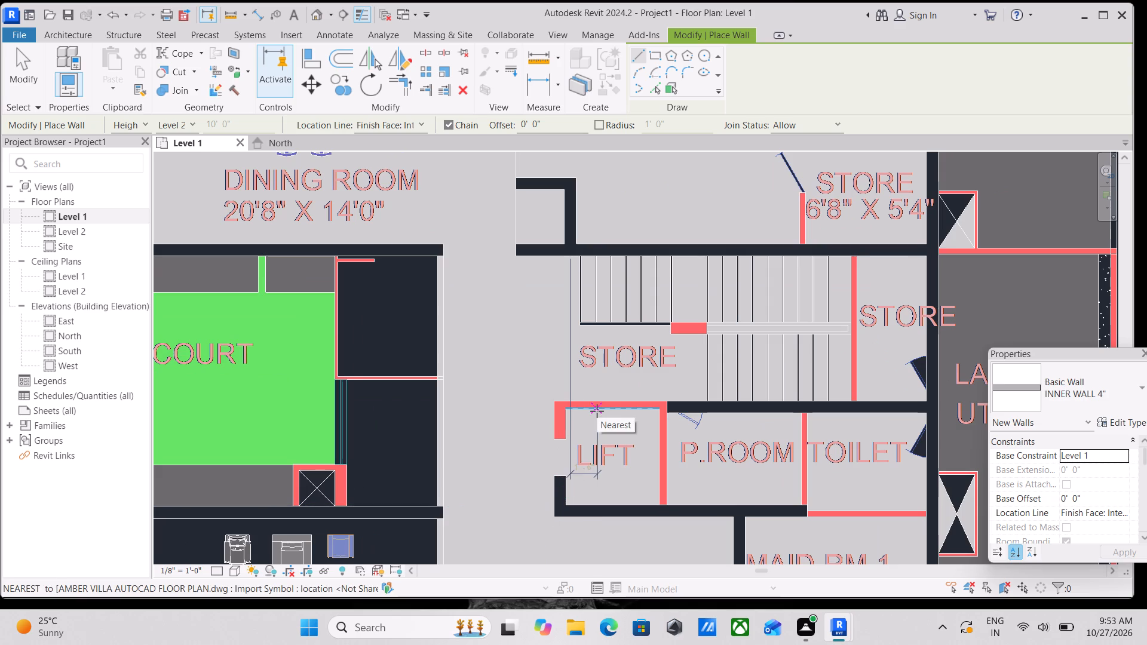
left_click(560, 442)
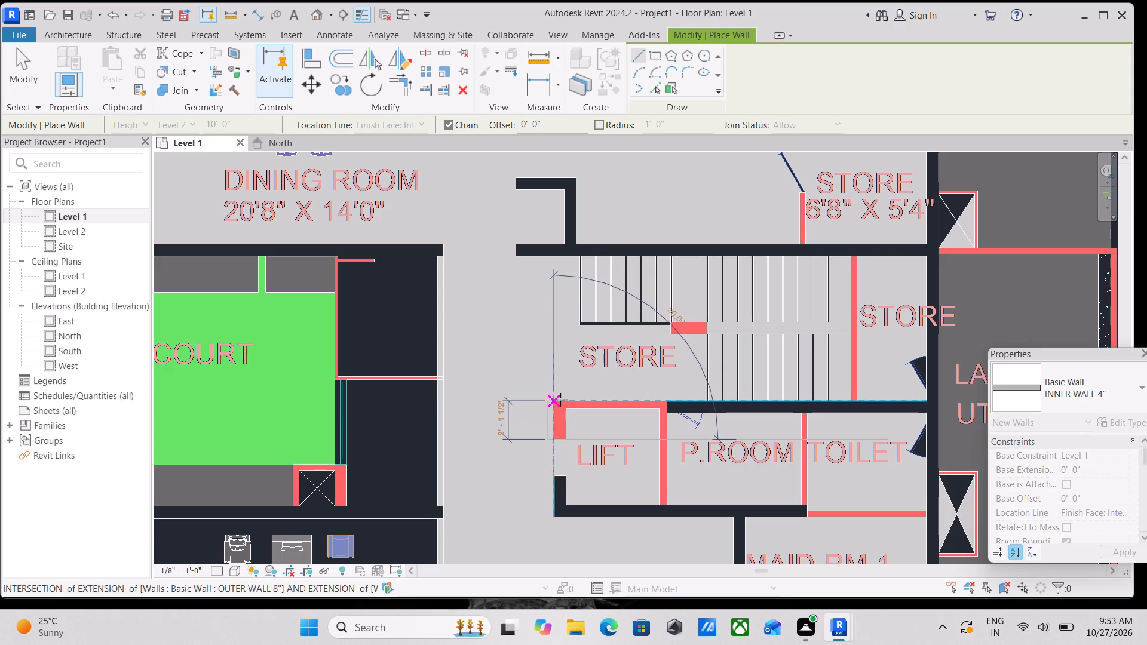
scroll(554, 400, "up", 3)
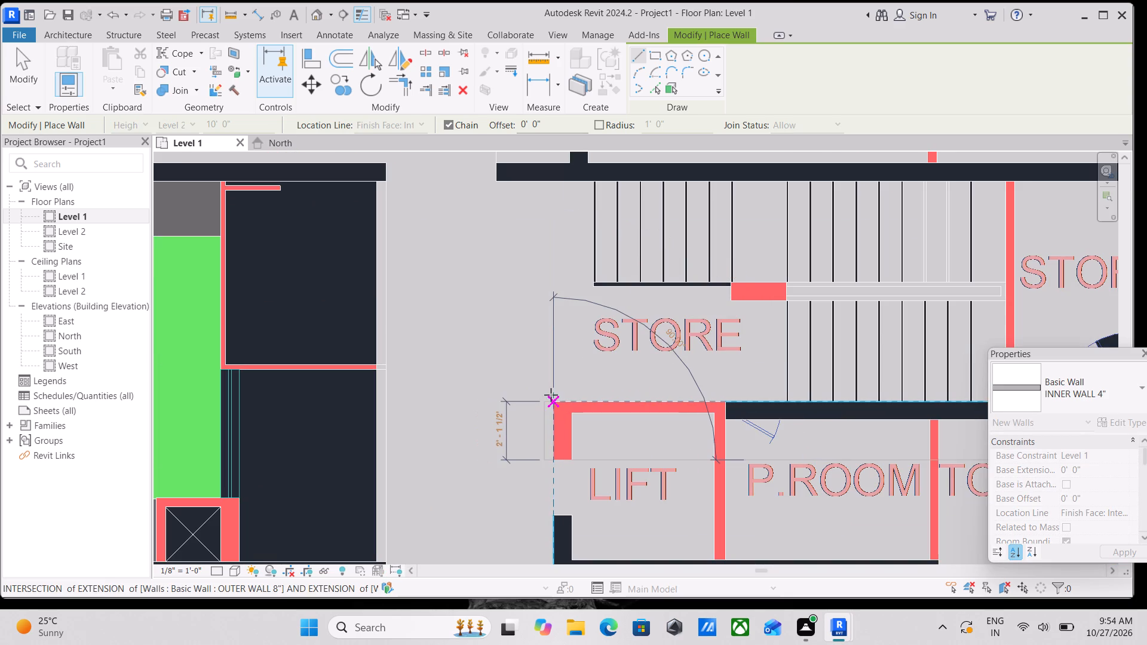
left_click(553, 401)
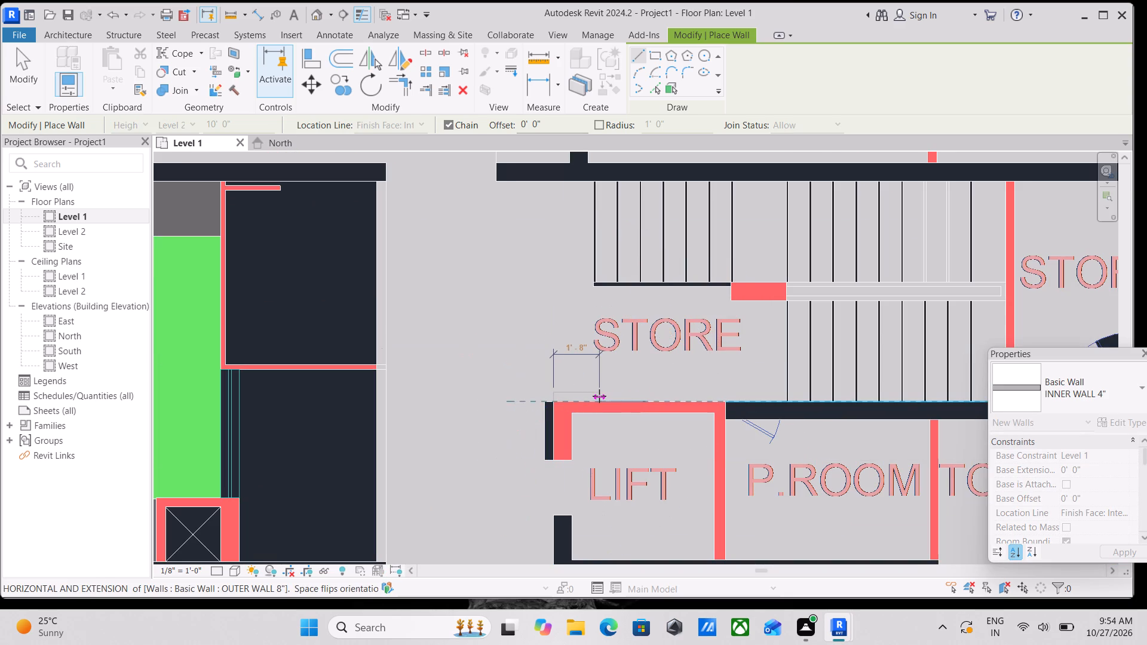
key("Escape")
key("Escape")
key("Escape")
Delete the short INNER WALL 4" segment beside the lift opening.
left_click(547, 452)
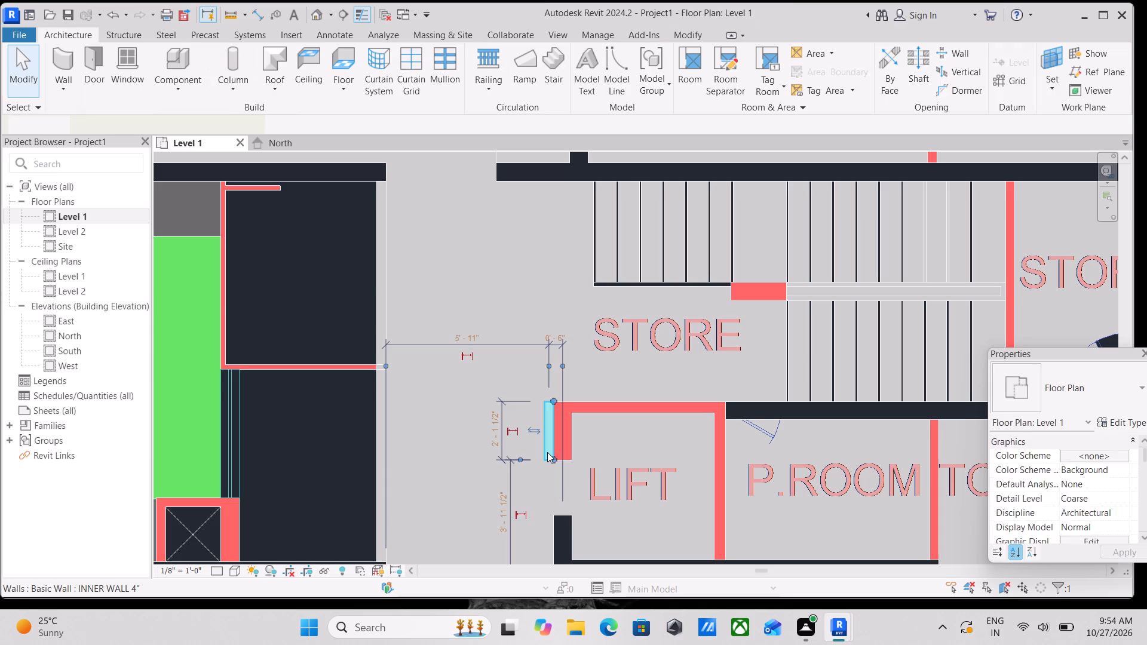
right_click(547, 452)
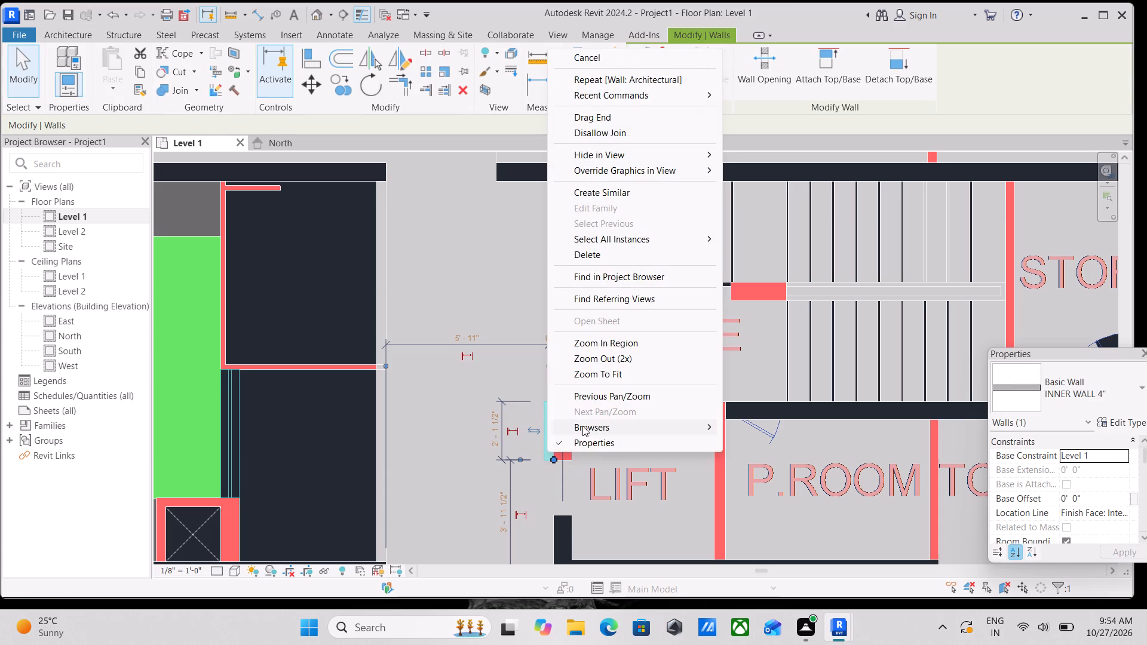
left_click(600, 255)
Draw a 6'-7" INNER WALL 4" between the toilet and Maid Rm 1, from the outer wall to the lounge-side wall's end.
scroll(605, 394, "down", 3)
middle_click_drag(591, 395, 472, 356)
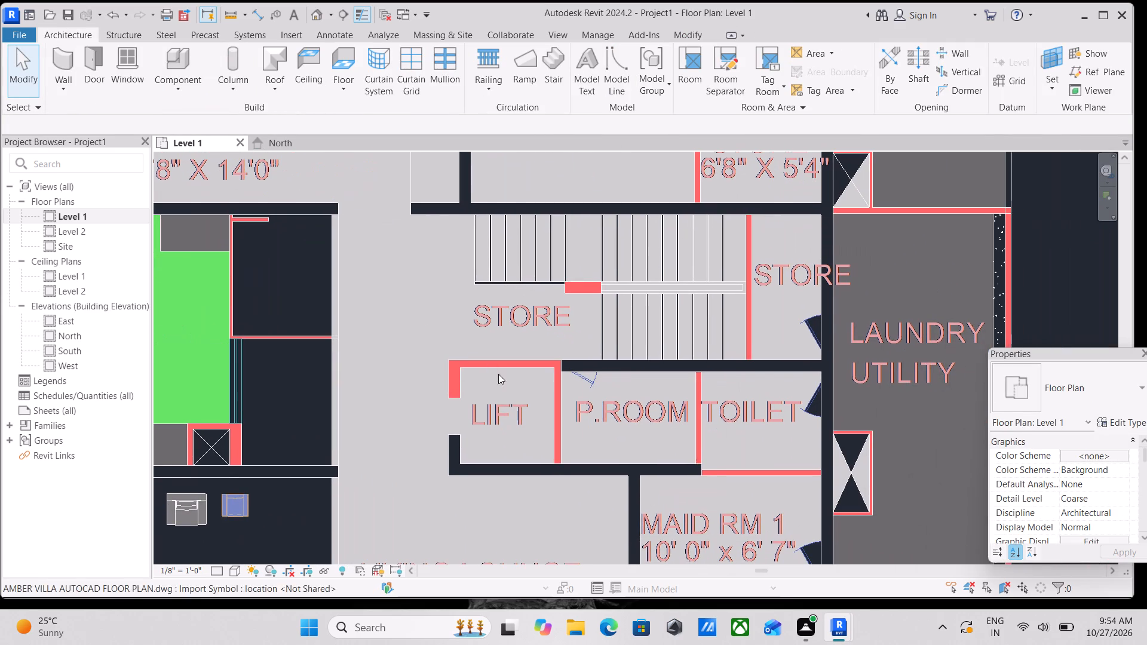
type("WA")
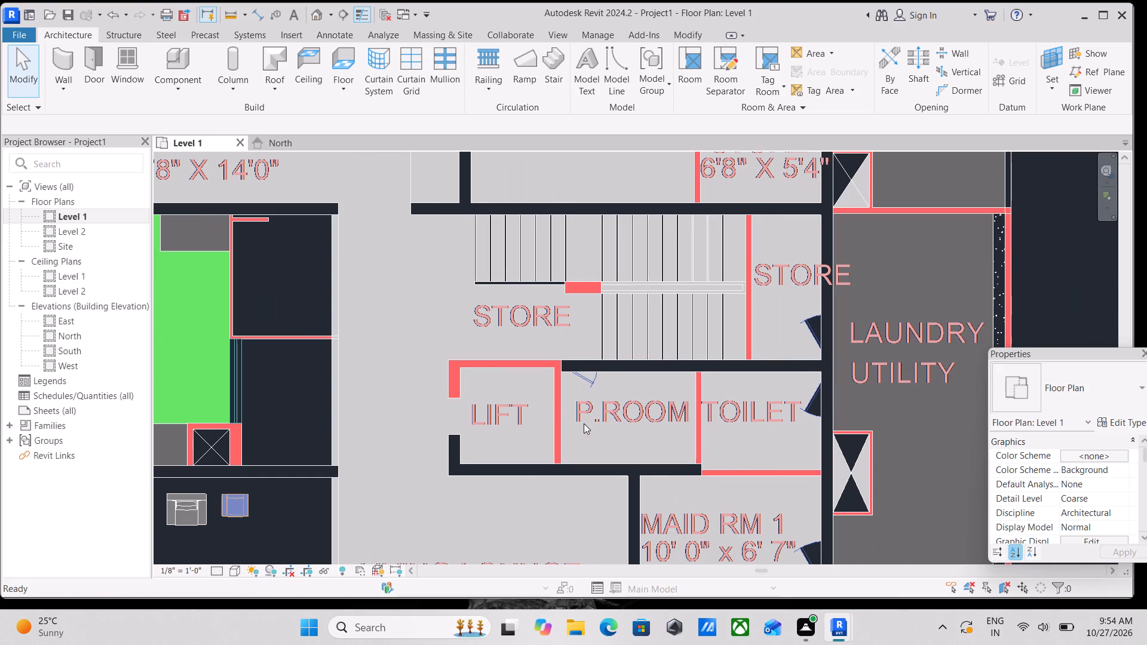
scroll(813, 480, "up", 2)
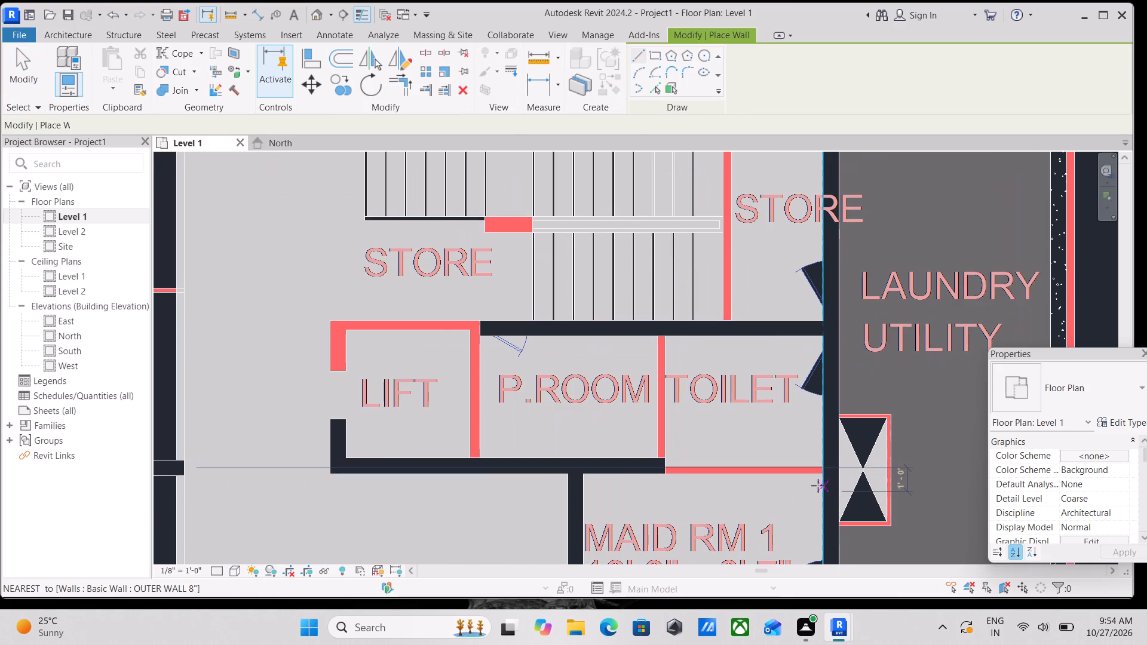
scroll(818, 486, "up", 3)
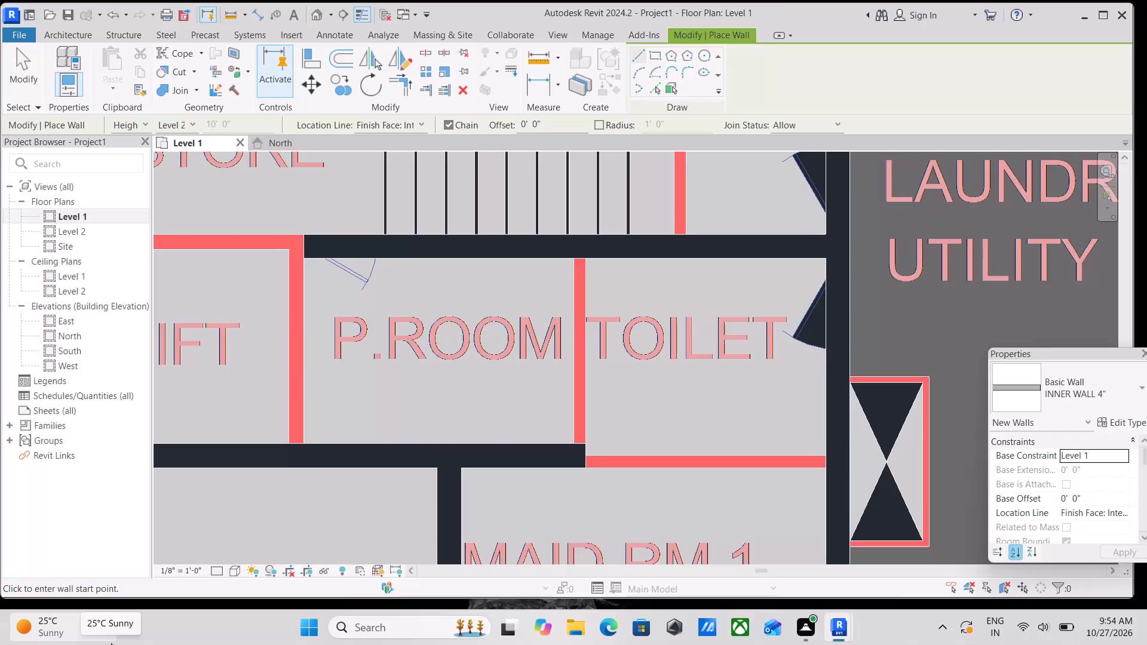
scroll(72, 406, "up", 1)
scroll(487, 343, "down", 1)
middle_click_drag(559, 339, 539, 283)
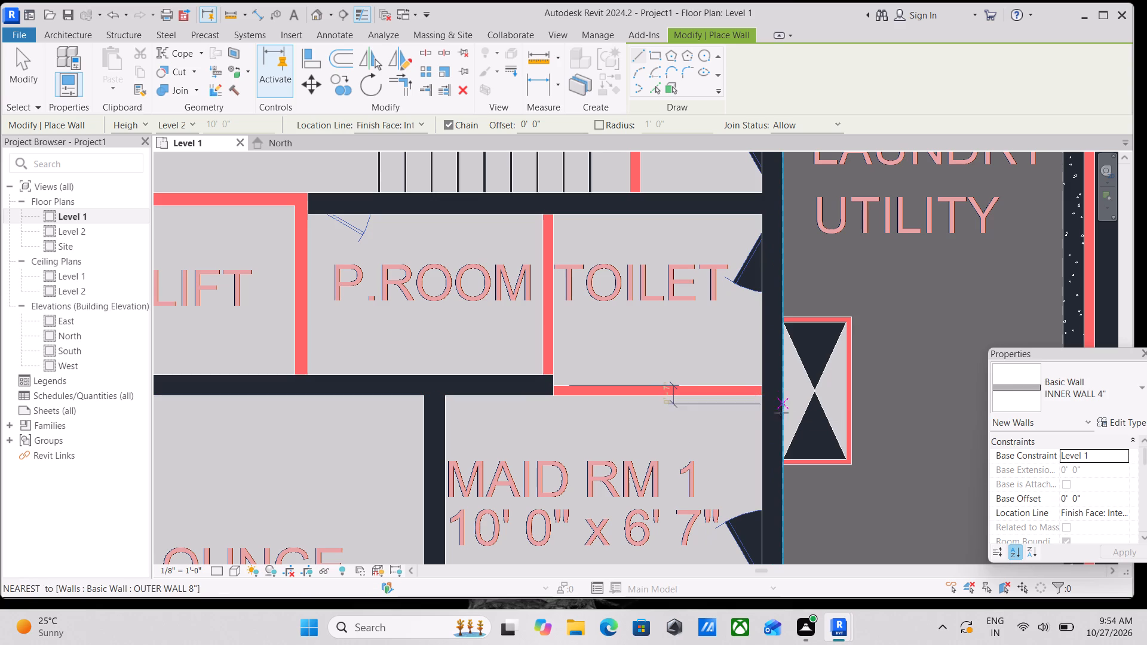
scroll(756, 385, "up", 2)
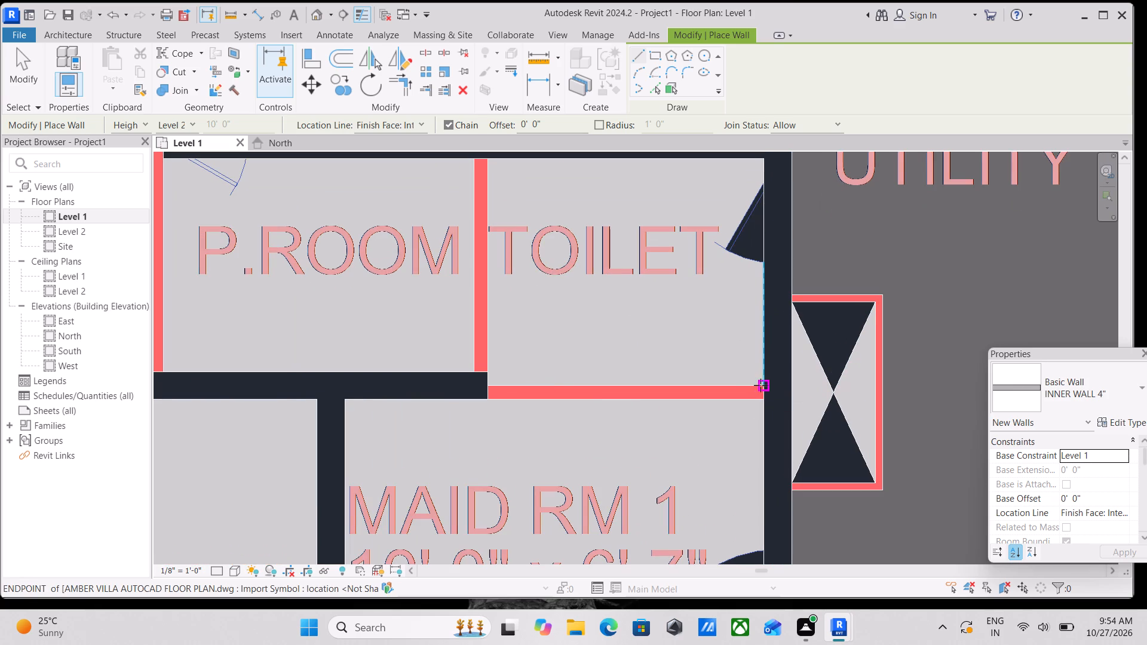
left_click(762, 385)
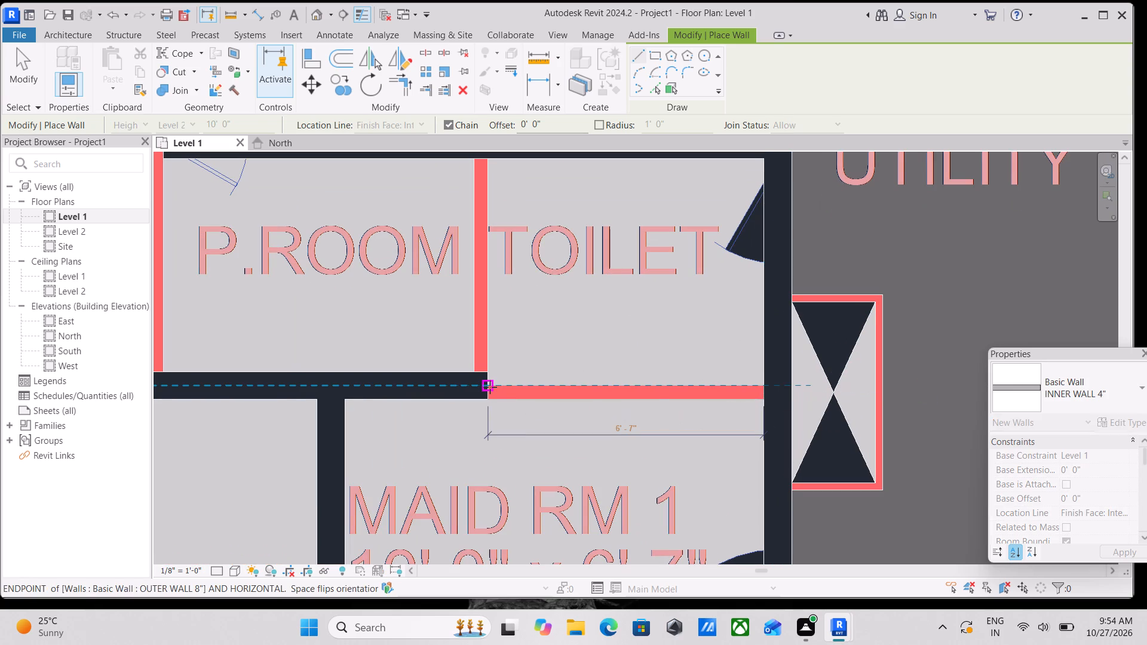
left_click(490, 387)
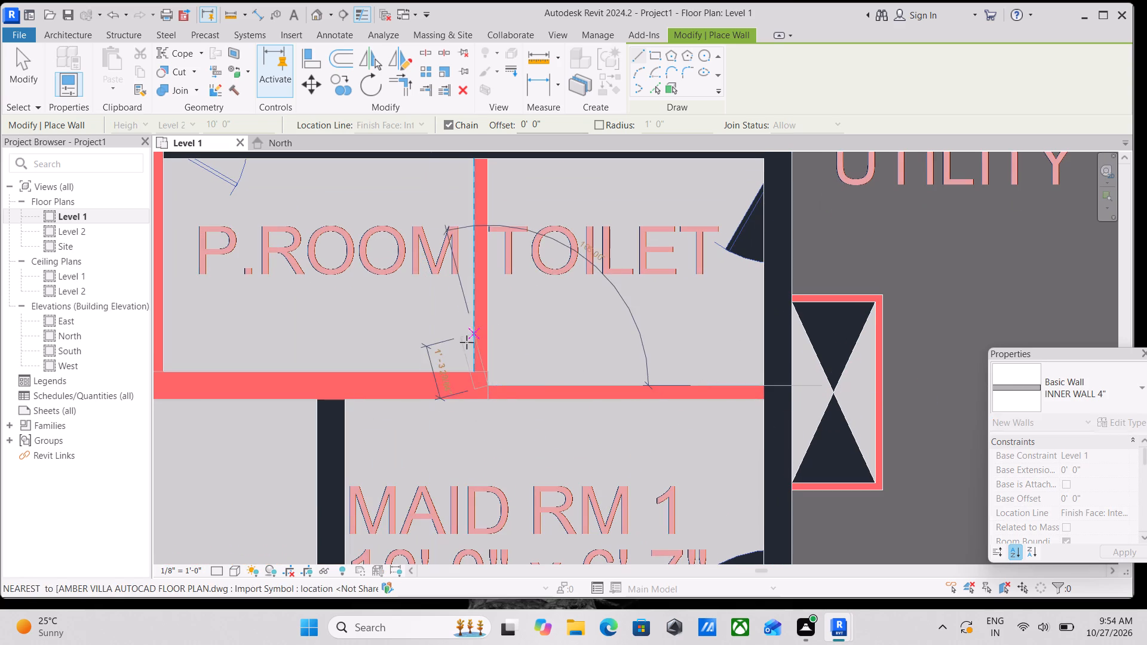
scroll(490, 388, "down", 2)
middle_click_drag(490, 388, 531, 451)
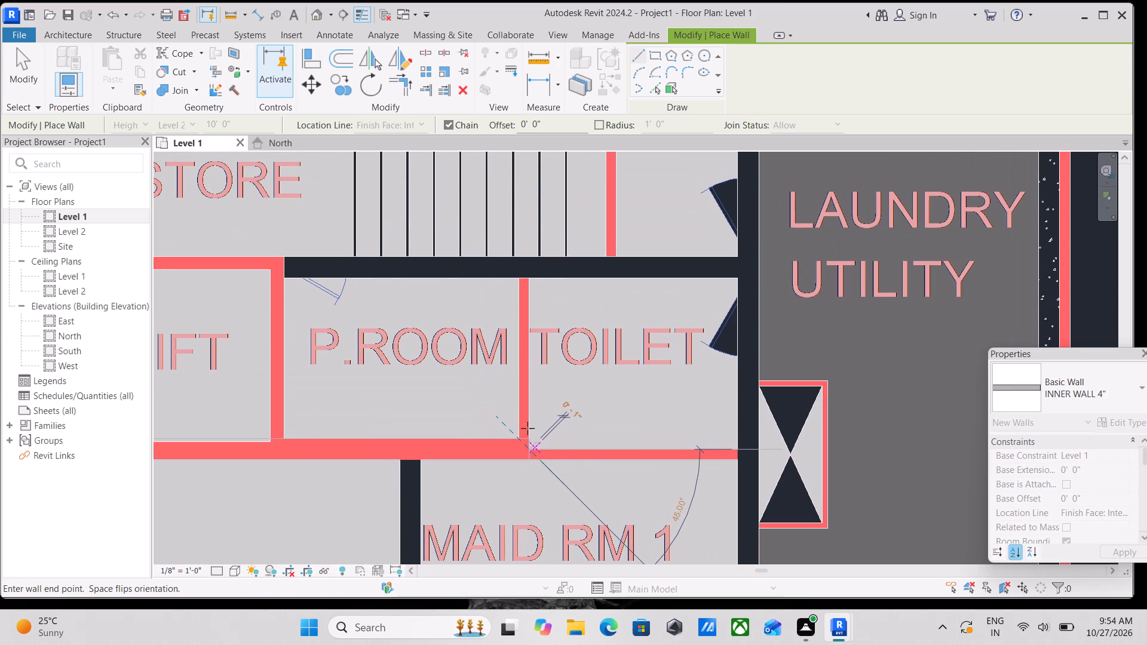
key("Escape")
Draw the INNER WALL 4" partition between the P.Room and the toilet, from the stair-side wall to the lounge-side wall.
scroll(543, 271, "down", 1)
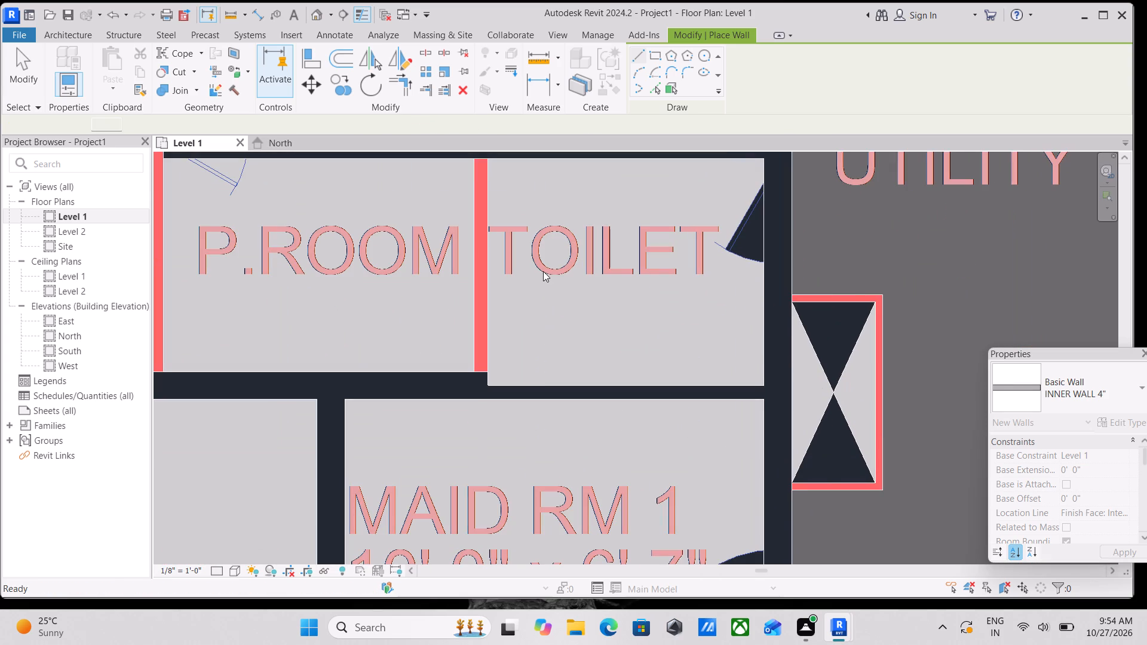
scroll(543, 271, "down", 1)
middle_click_drag(543, 271, 579, 373)
scroll(524, 296, "down", 1)
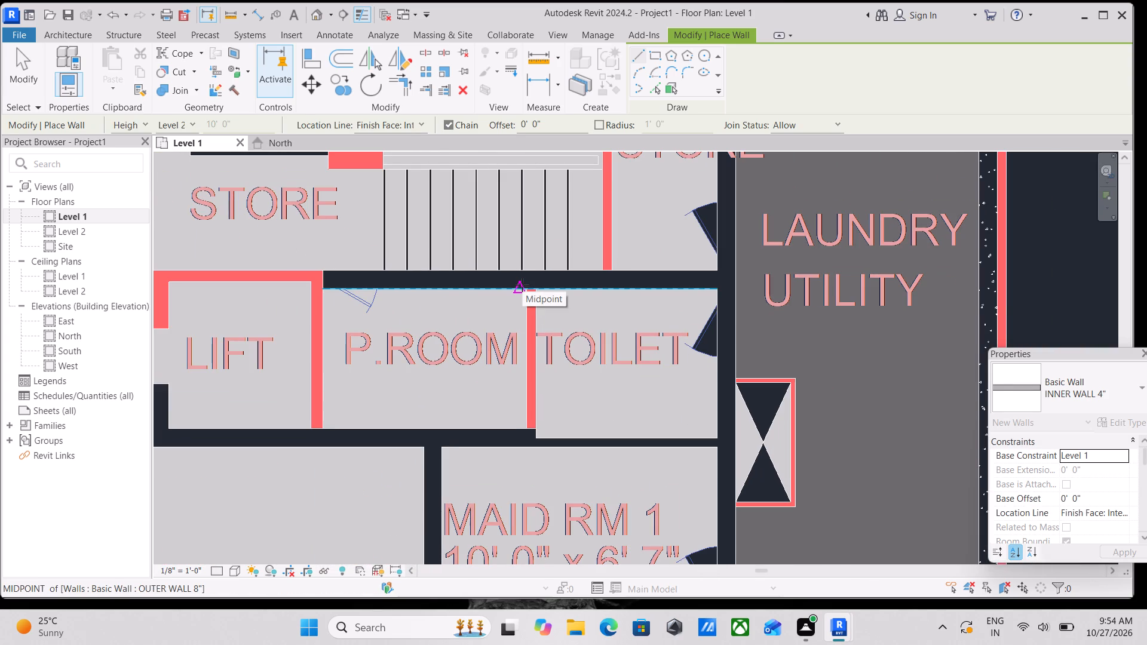
scroll(523, 284, "up", 2)
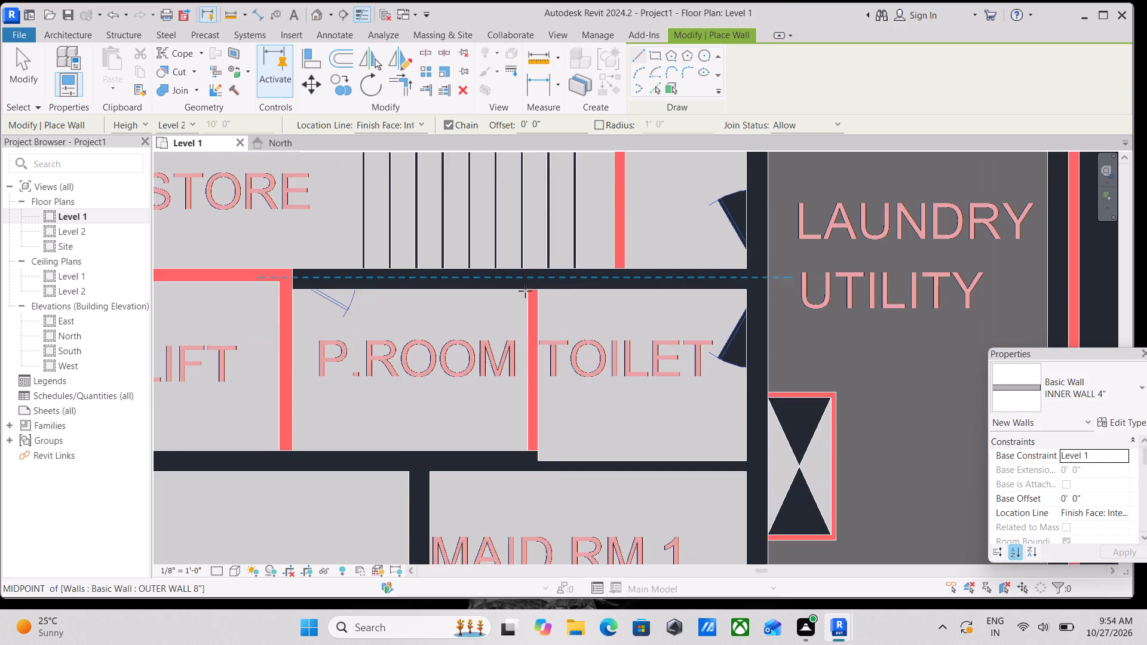
scroll(525, 291, "up", 4)
left_click(527, 288)
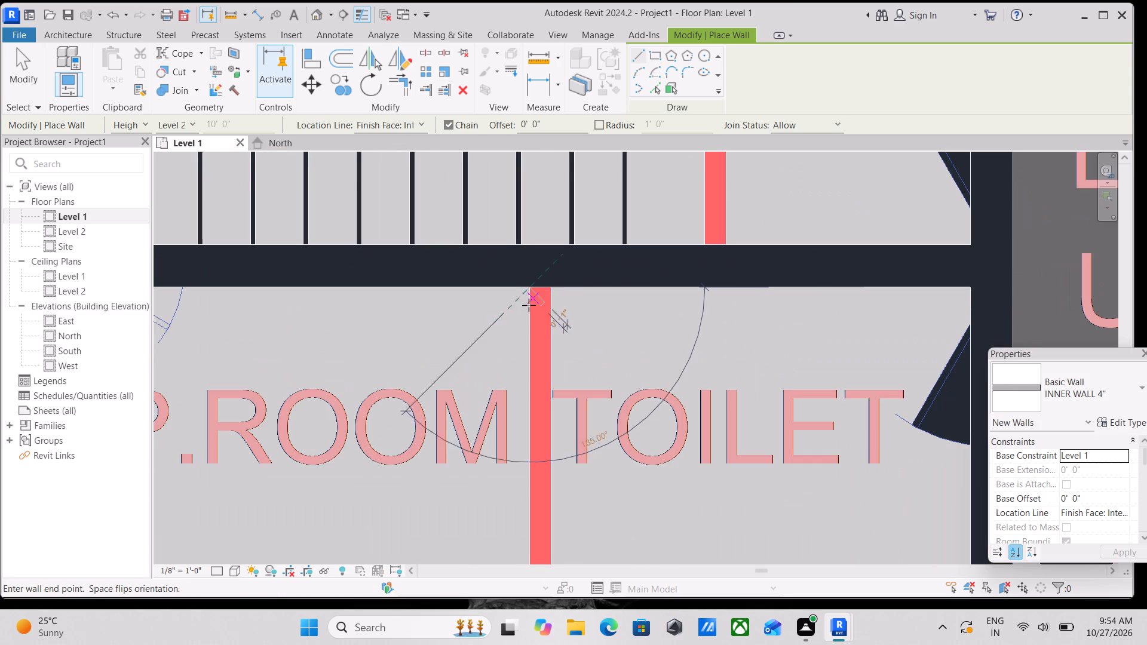
middle_click_drag(522, 446, 522, 256)
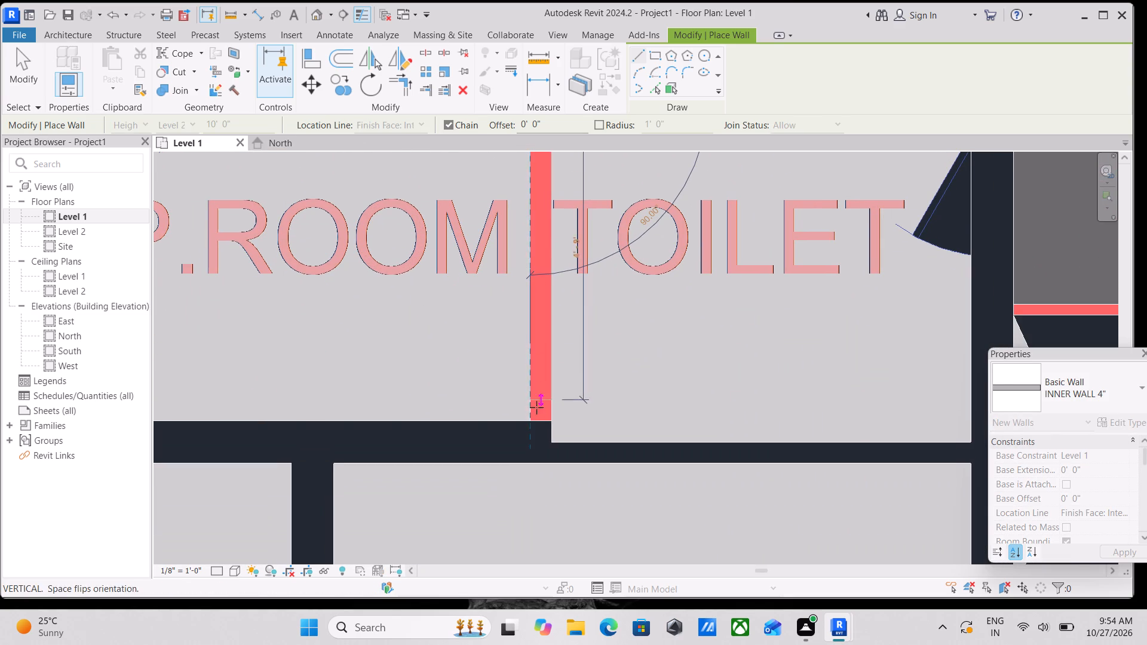
left_click(531, 422)
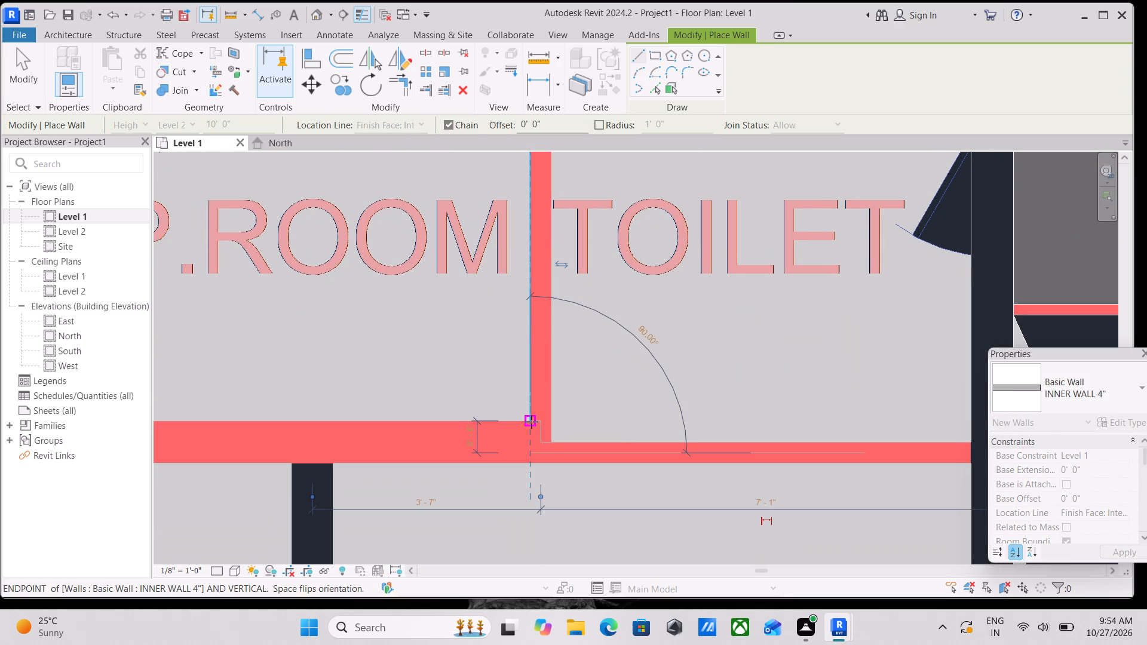
key("Escape")
Draw the INNER WALL 4" partition between the lift and the P.Room, flipped so its thickness falls on the lift side.
scroll(537, 401, "down", 5)
scroll(379, 365, "down", 2)
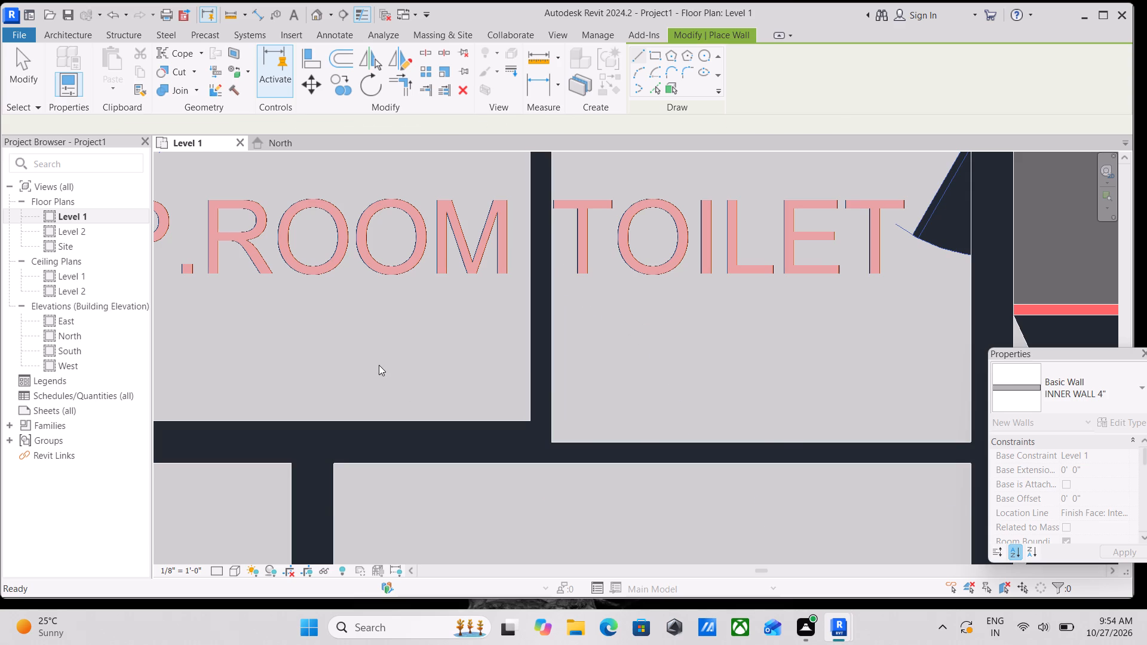
scroll(379, 365, "down", 1)
middle_click_drag(379, 365, 484, 394)
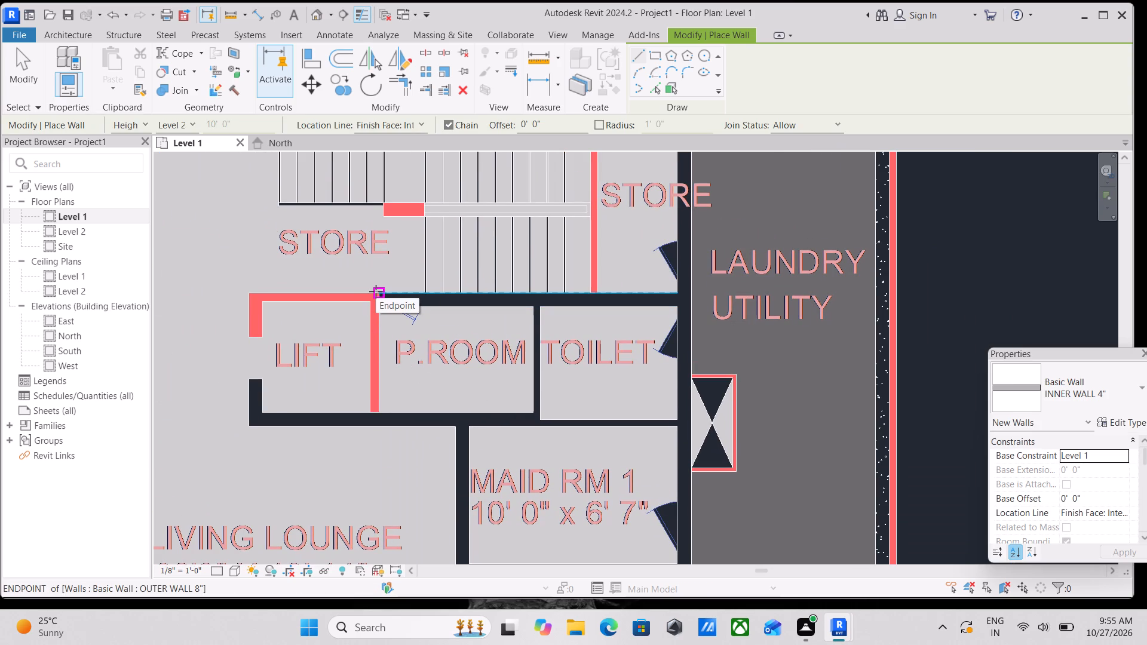
left_click(376, 291)
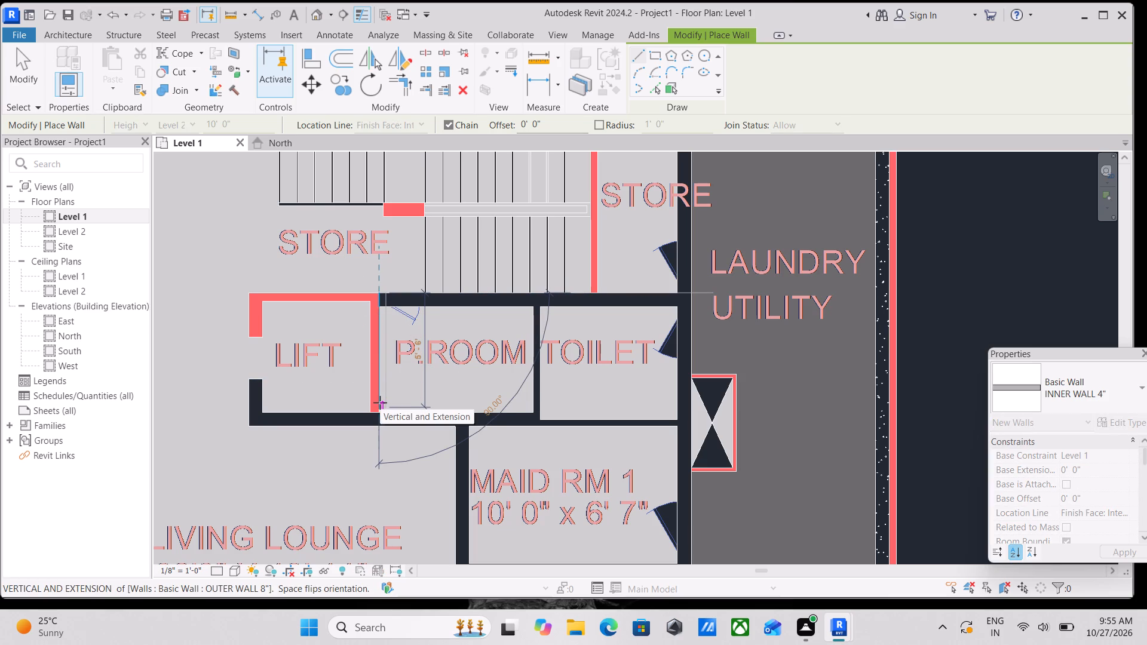
key("space")
scroll(380, 403, "up", 3)
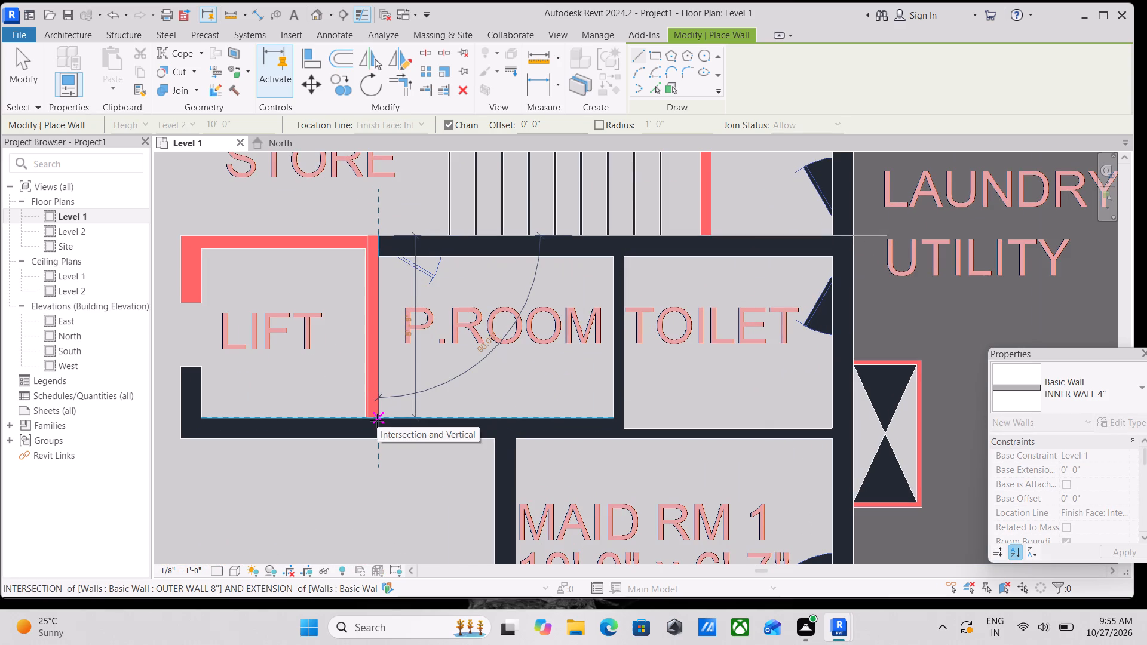
left_click(377, 420)
key("grave")
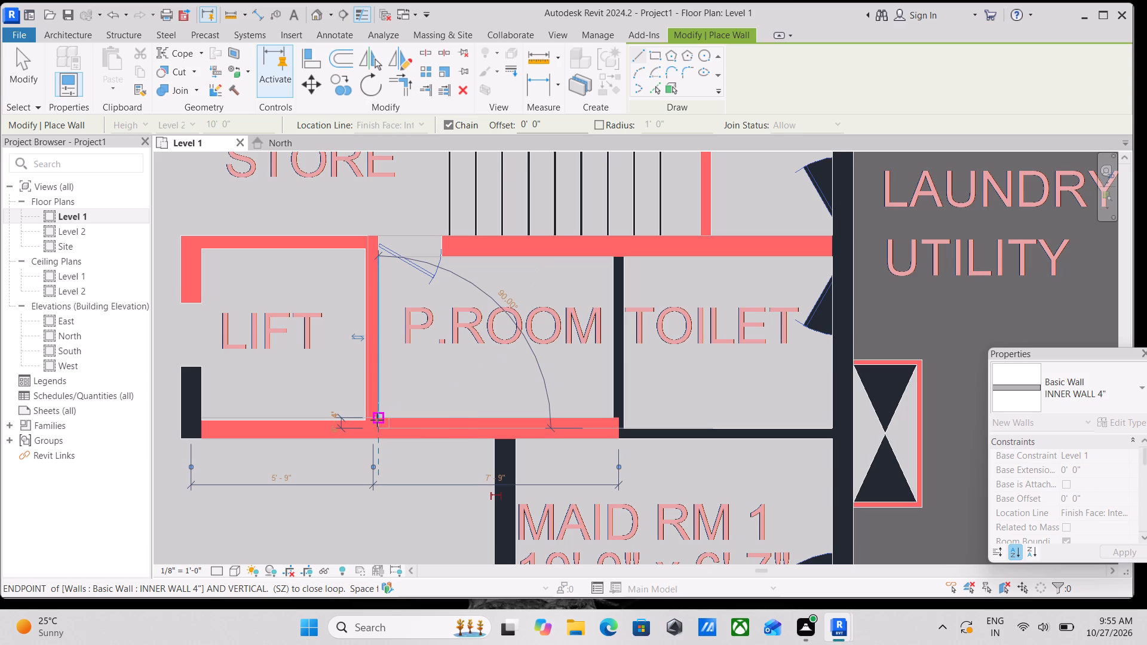
key("Escape")
Draw the INNER WALL 4" partition between the staircase and the small store, from the toilet-side wall to the kitchen-side OUTER WALL 8".
scroll(357, 300, "down", 2)
middle_click_drag(357, 300, 378, 399)
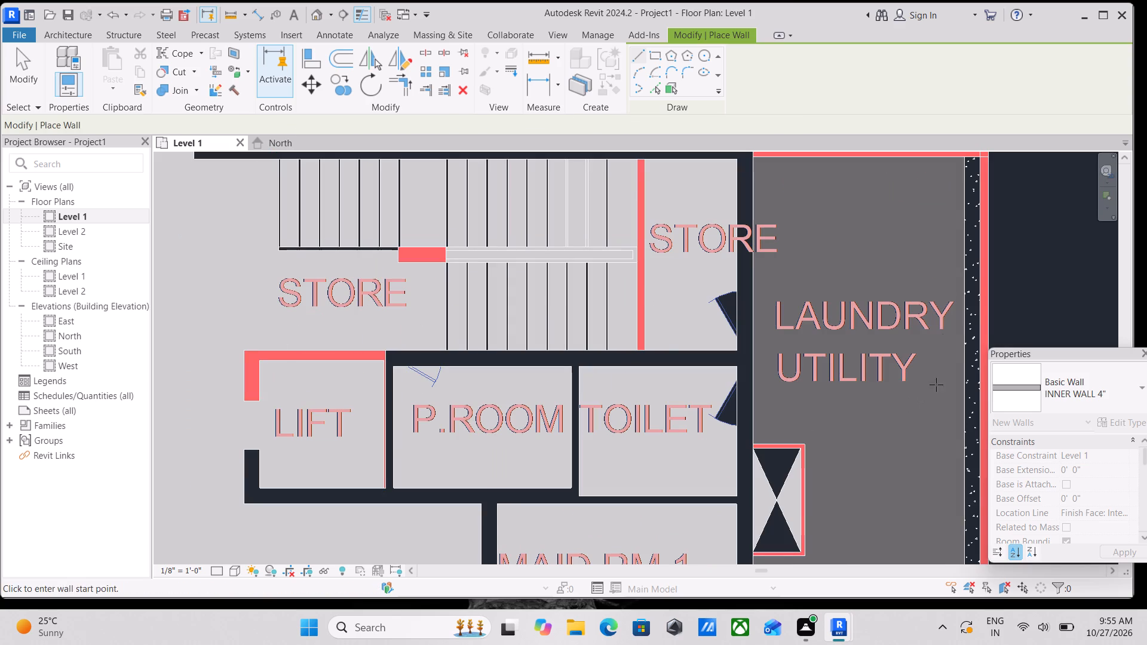
scroll(501, 287, "down", 3)
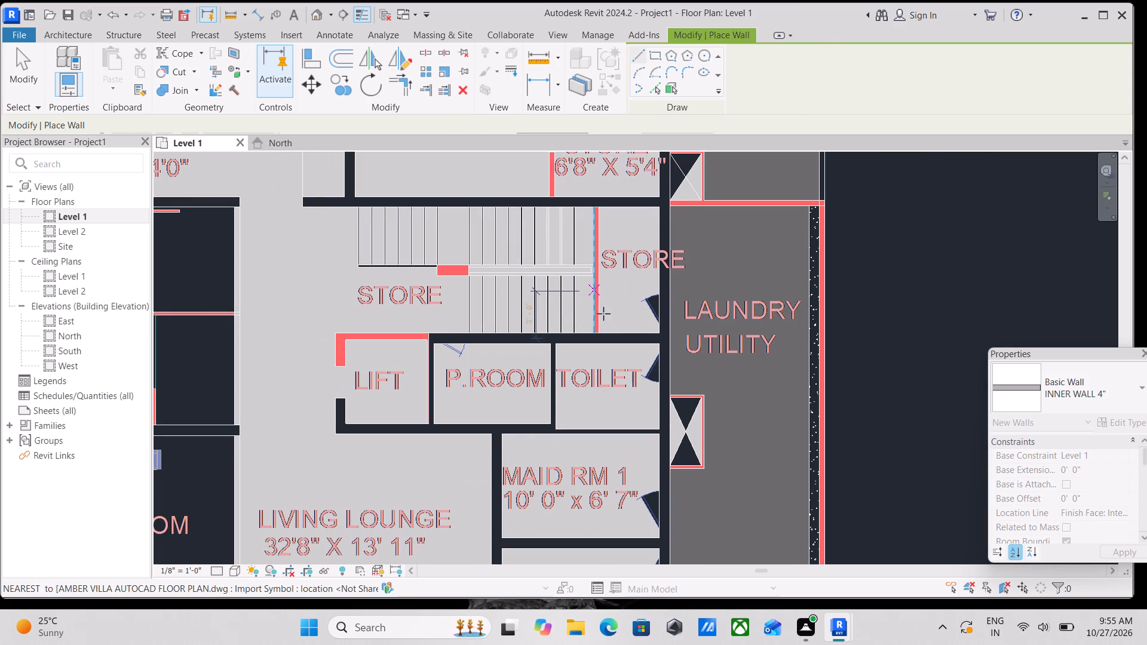
scroll(604, 318, "up", 6)
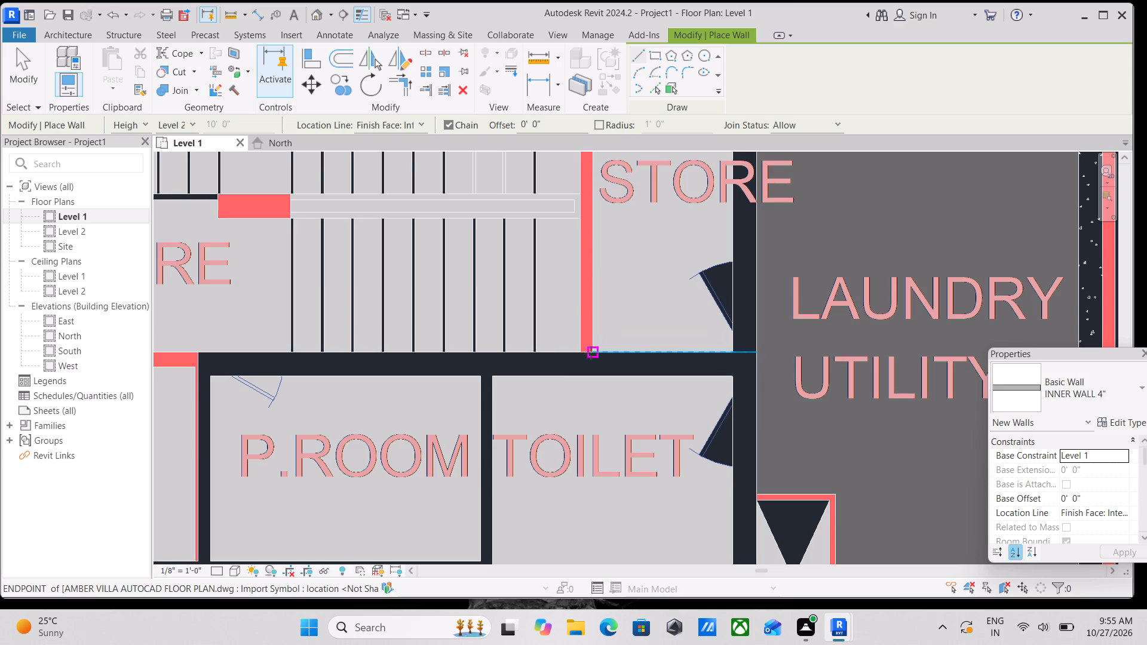
left_click(591, 353)
middle_click_drag(601, 263, 587, 363)
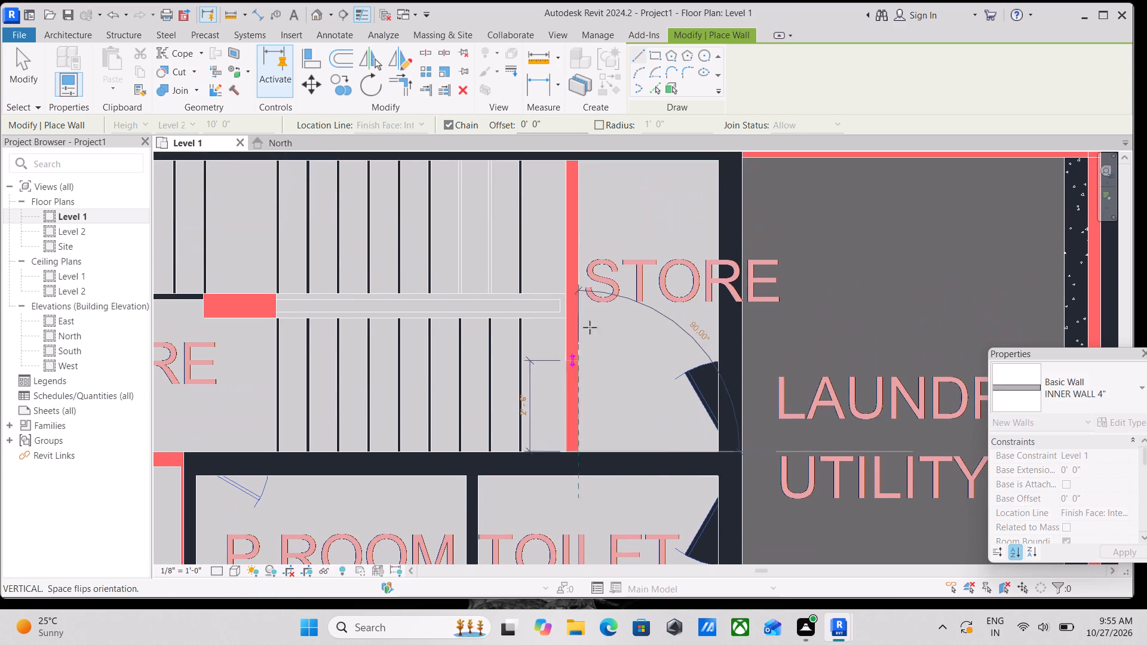
middle_click_drag(591, 281, 579, 422)
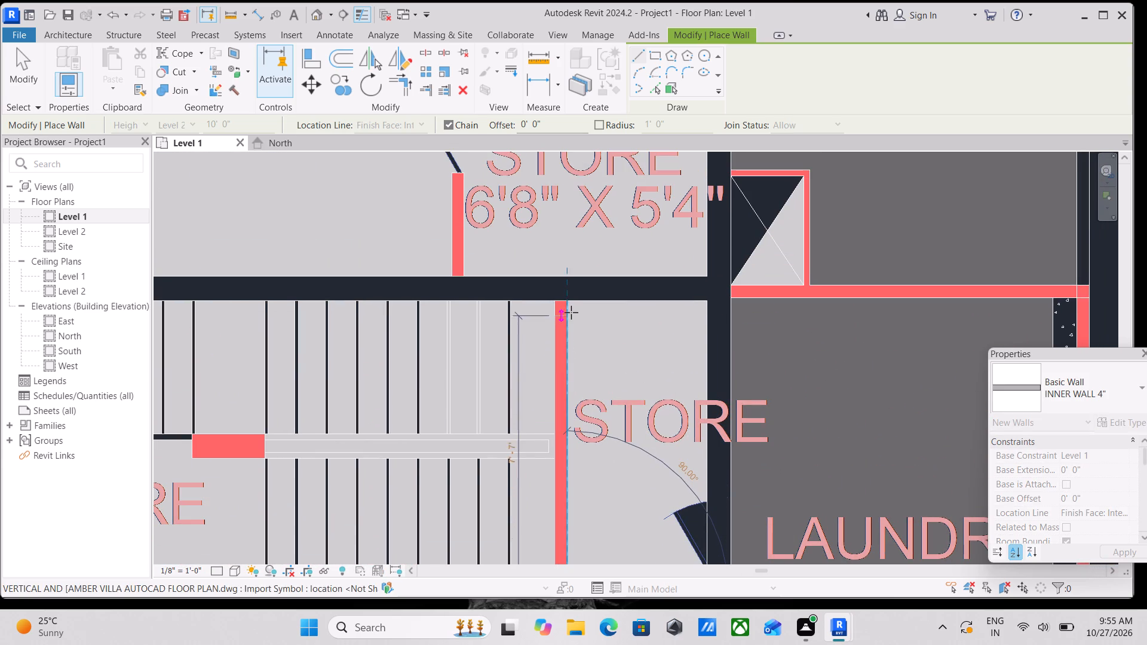
scroll(567, 310, "up", 3)
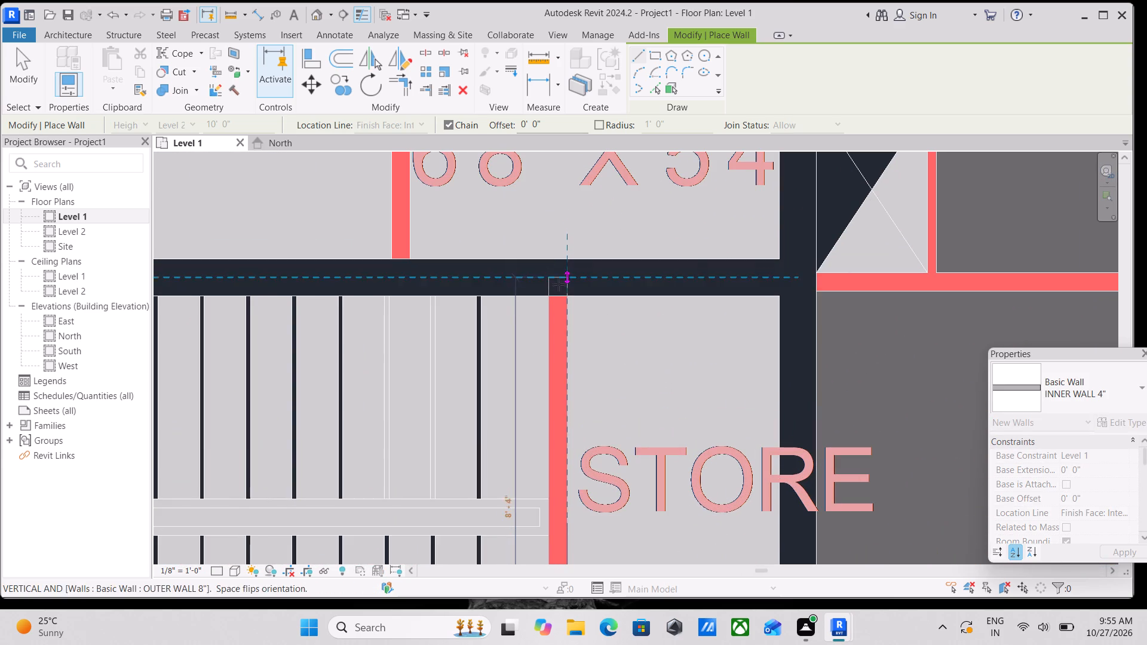
left_click(565, 298)
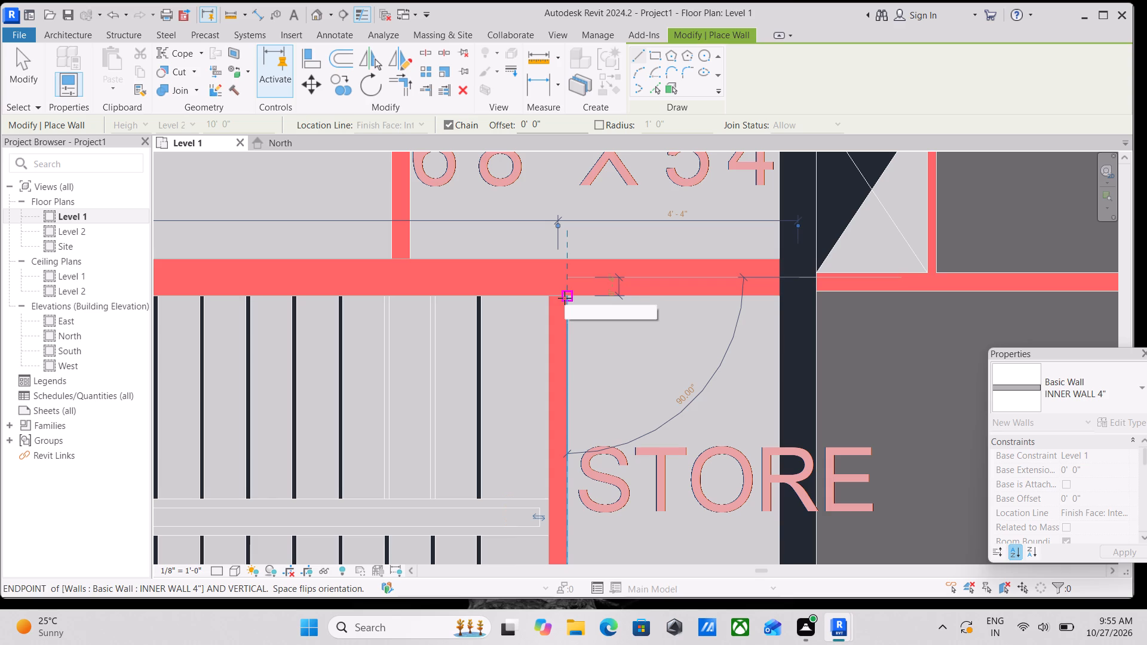
key("Escape")
Draw the INNER WALL 4" between the foyer and the closet, from the lounge-side wall to the end of the guest bedroom's outer wall.
scroll(483, 334, "down", 2)
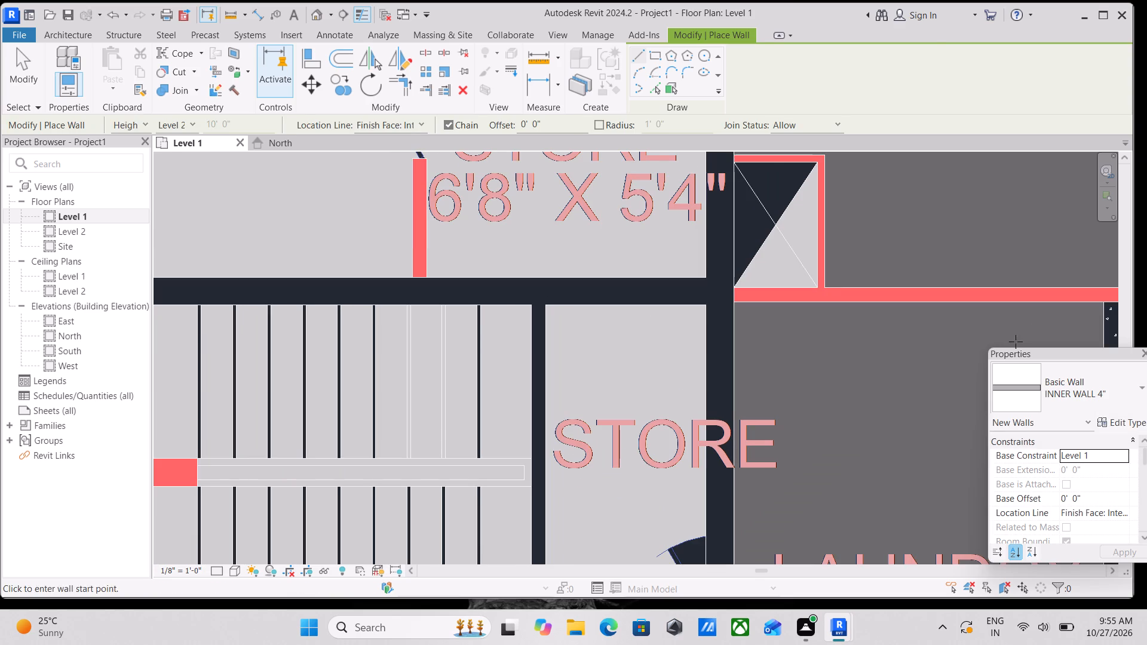
scroll(634, 225, "down", 3)
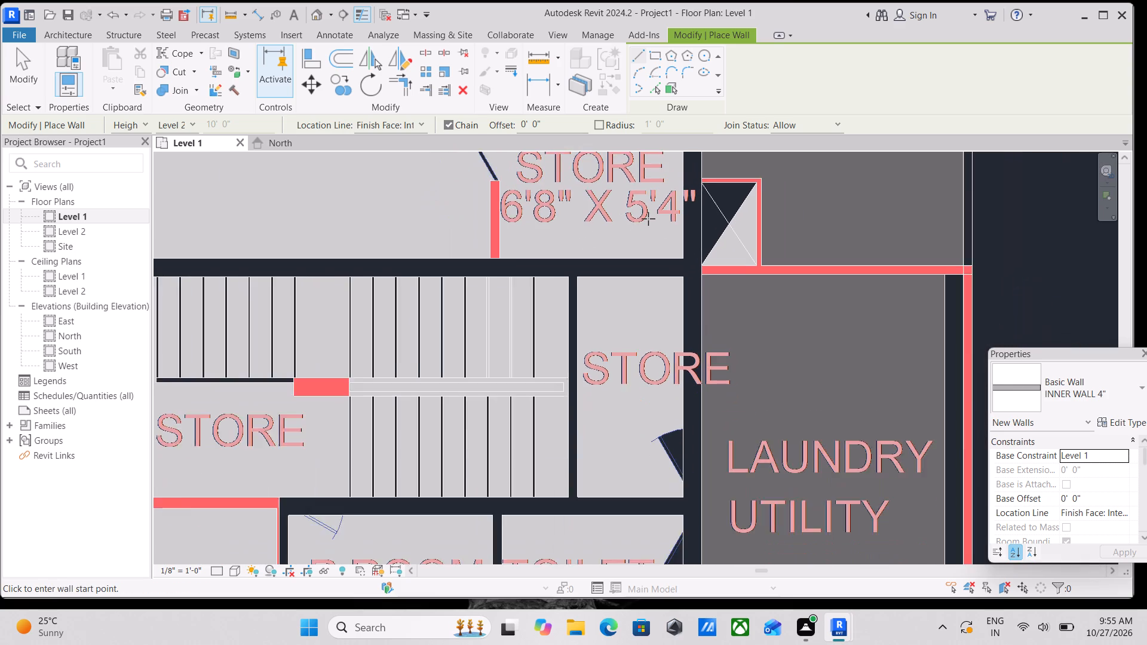
scroll(648, 219, "down", 4)
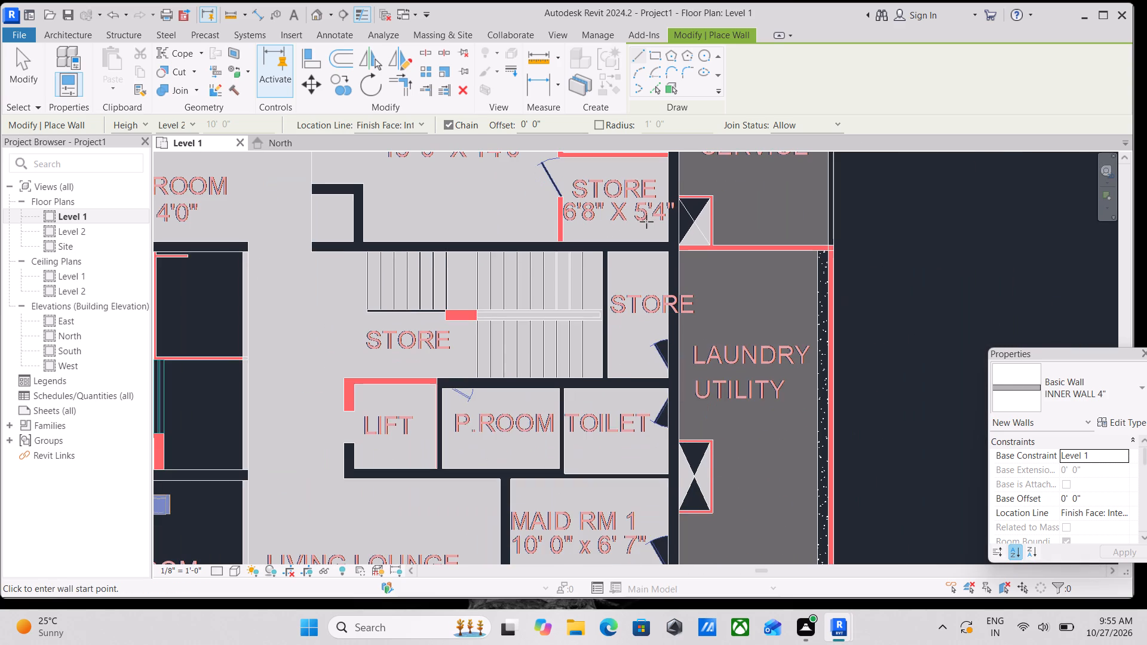
scroll(646, 222, "down", 2)
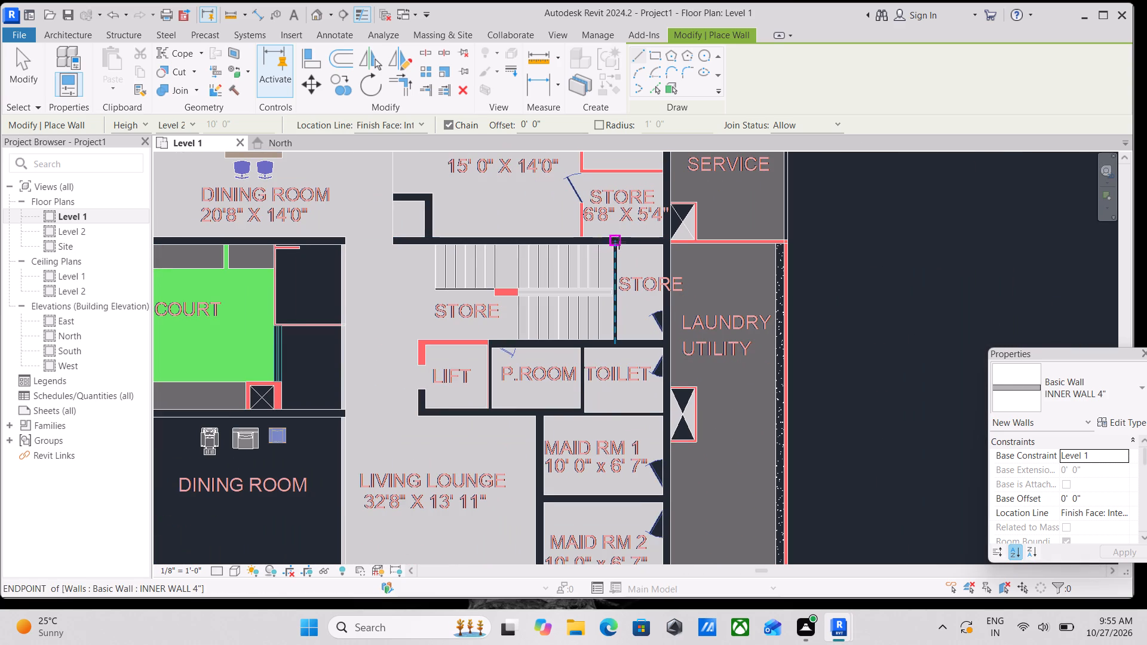
scroll(611, 244, "down", 2)
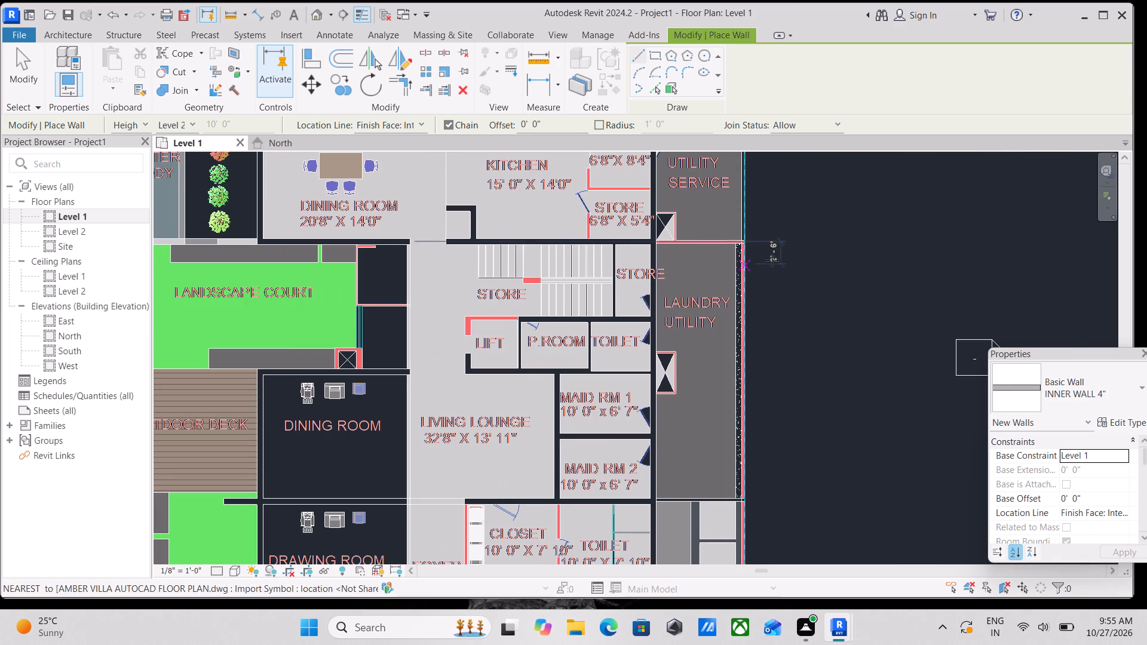
middle_click_drag(827, 259, 703, 113)
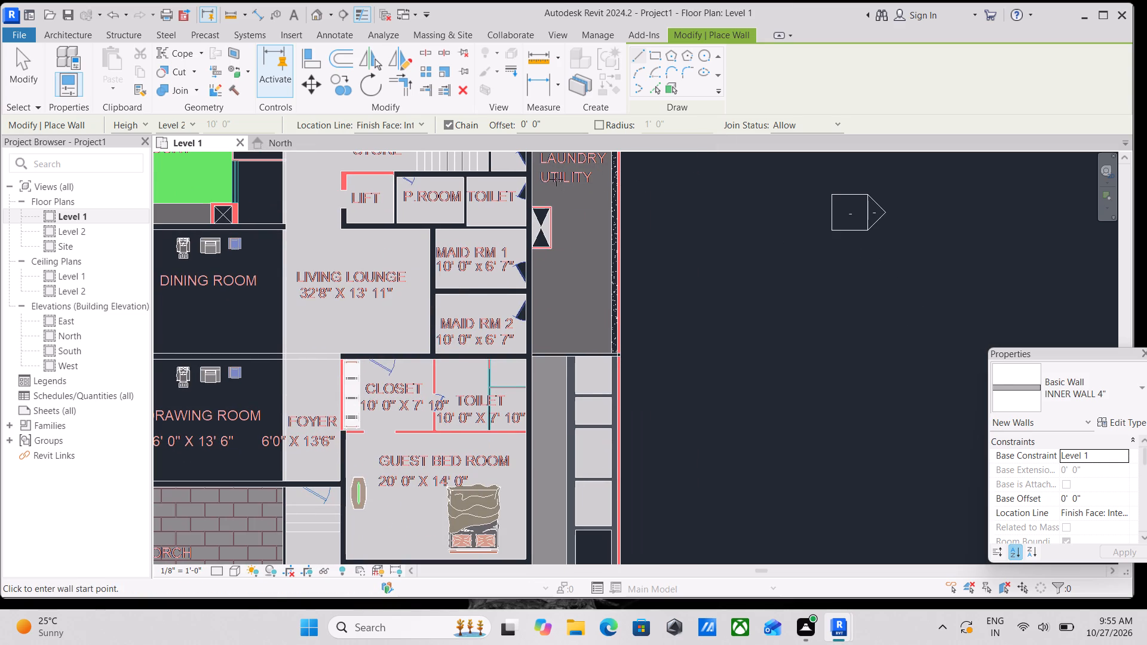
scroll(409, 182, "down", 1)
middle_click_drag(575, 261, 749, 191)
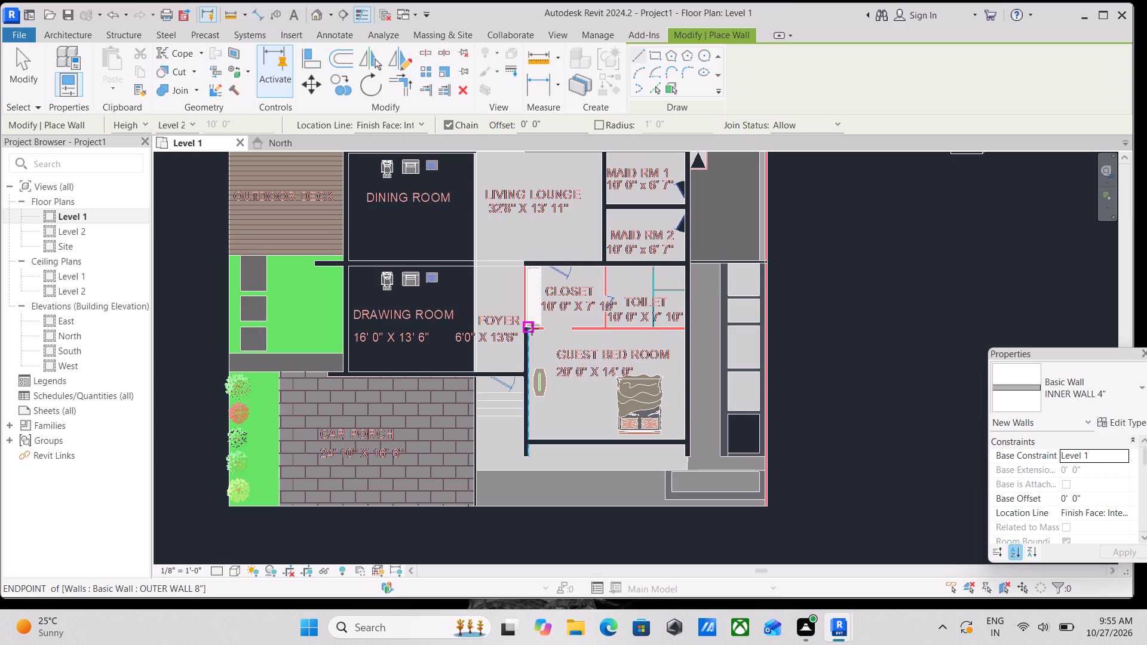
scroll(533, 291, "up", 2)
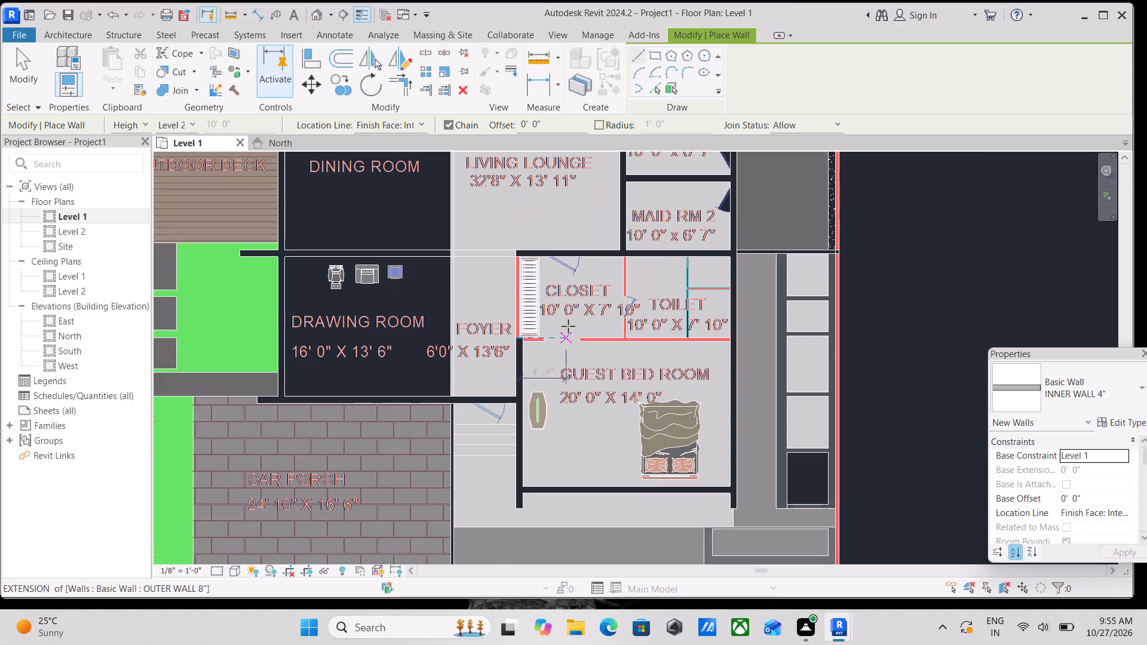
scroll(573, 317, "up", 2)
scroll(624, 297, "up", 2)
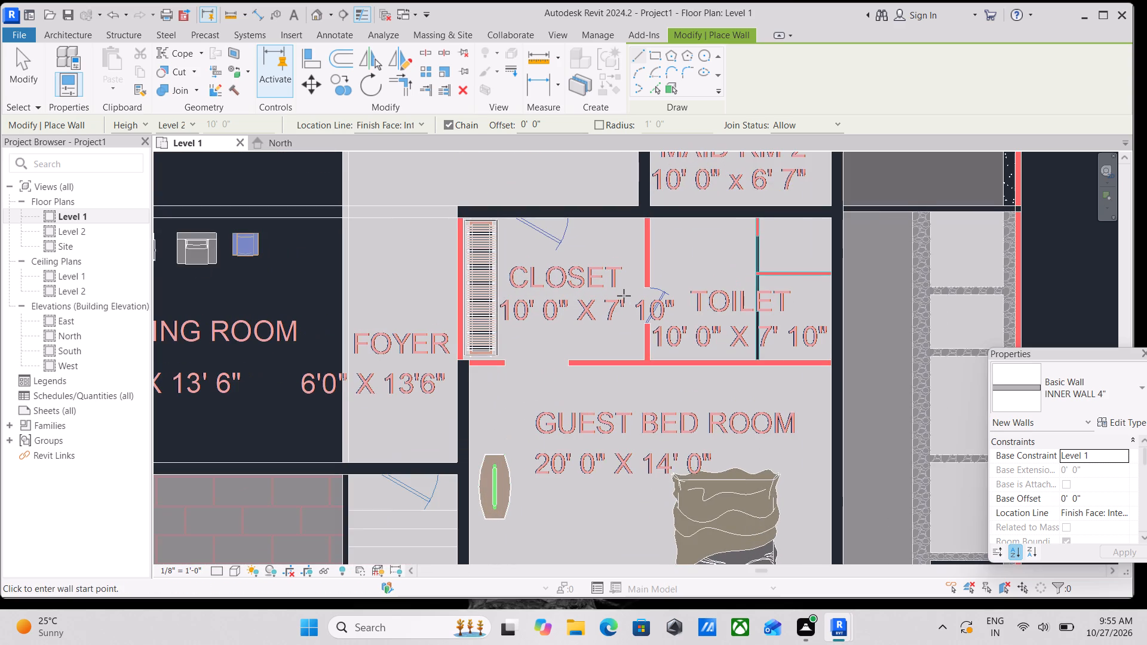
scroll(615, 231, "up", 1)
scroll(426, 228, "up", 3)
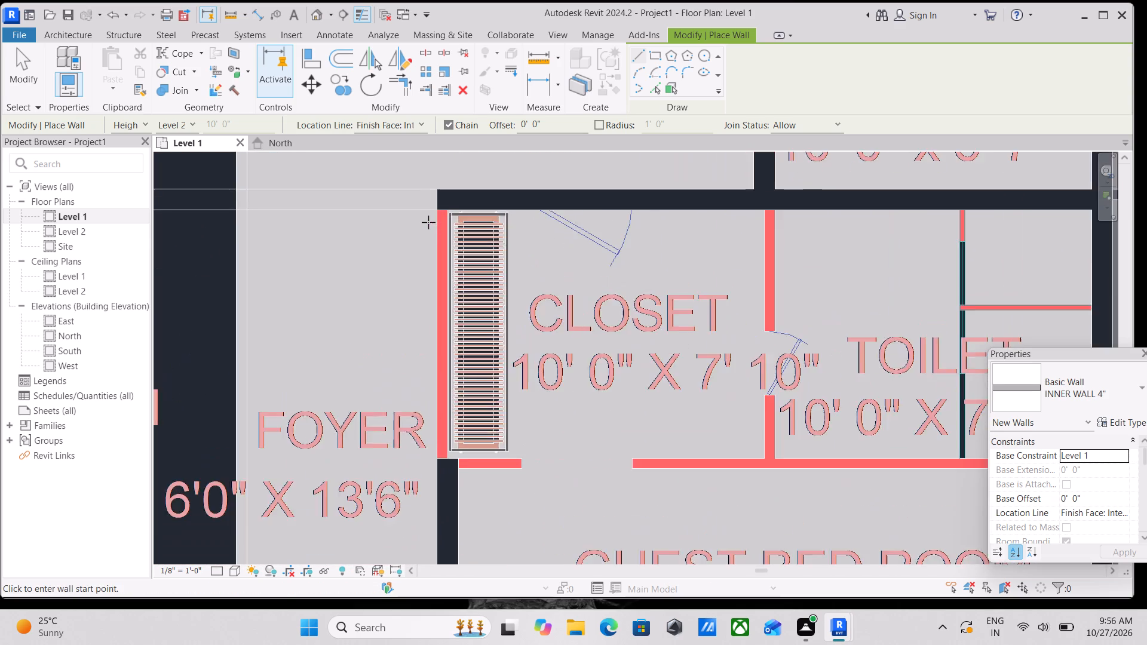
scroll(428, 219, "up", 3)
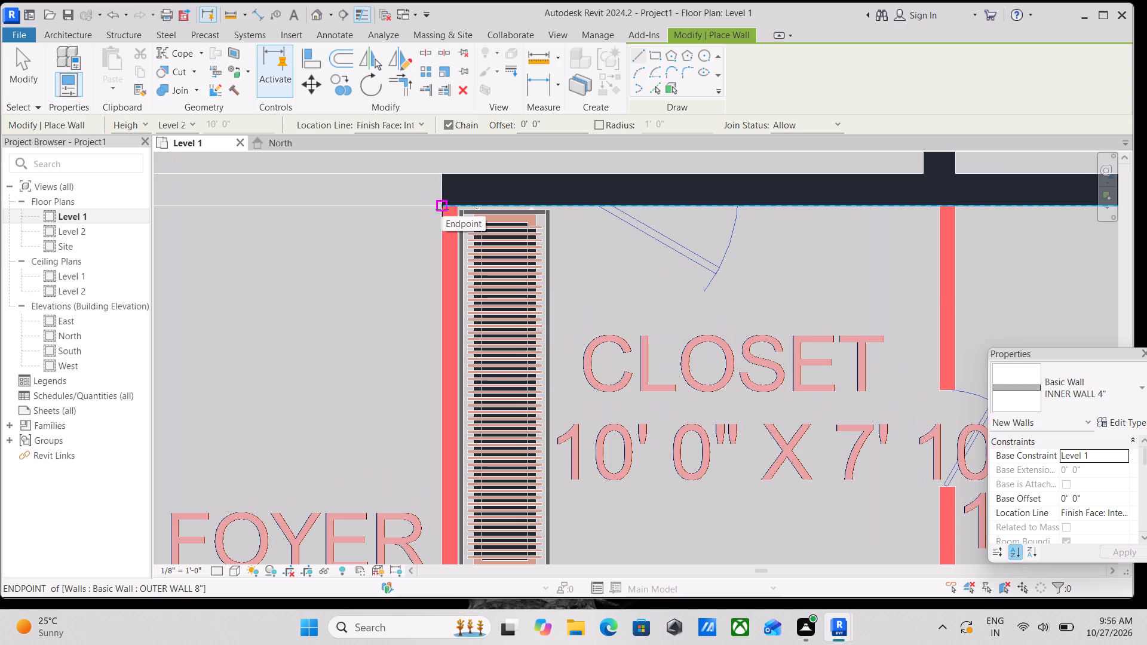
left_click(442, 210)
middle_click_drag(466, 348, 438, 269)
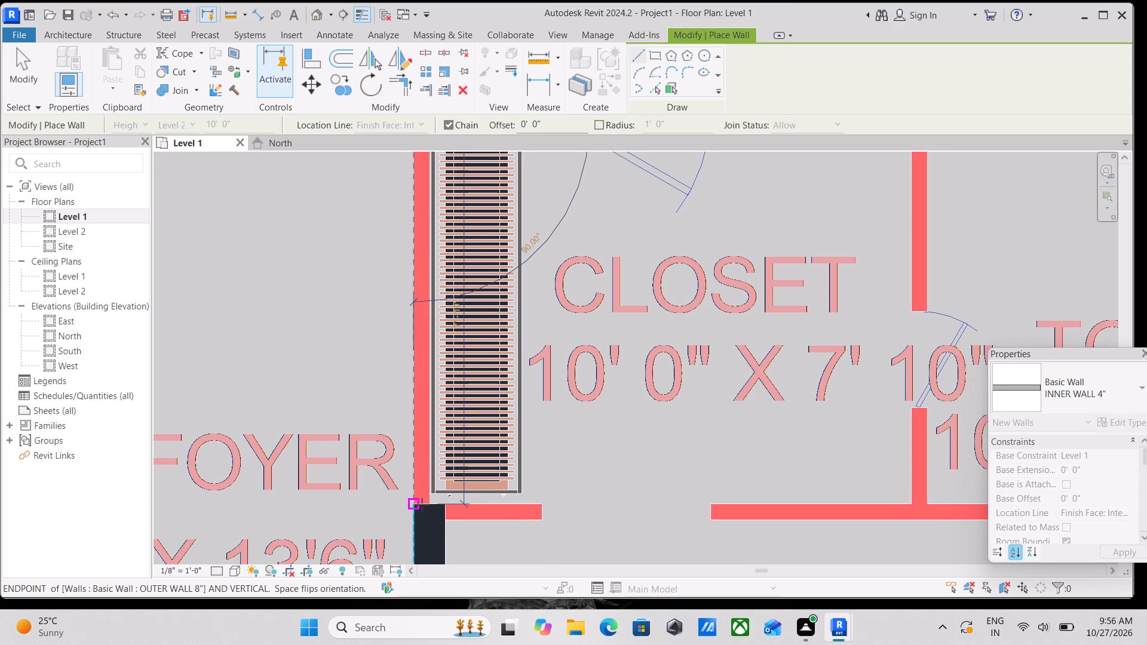
left_click(422, 505)
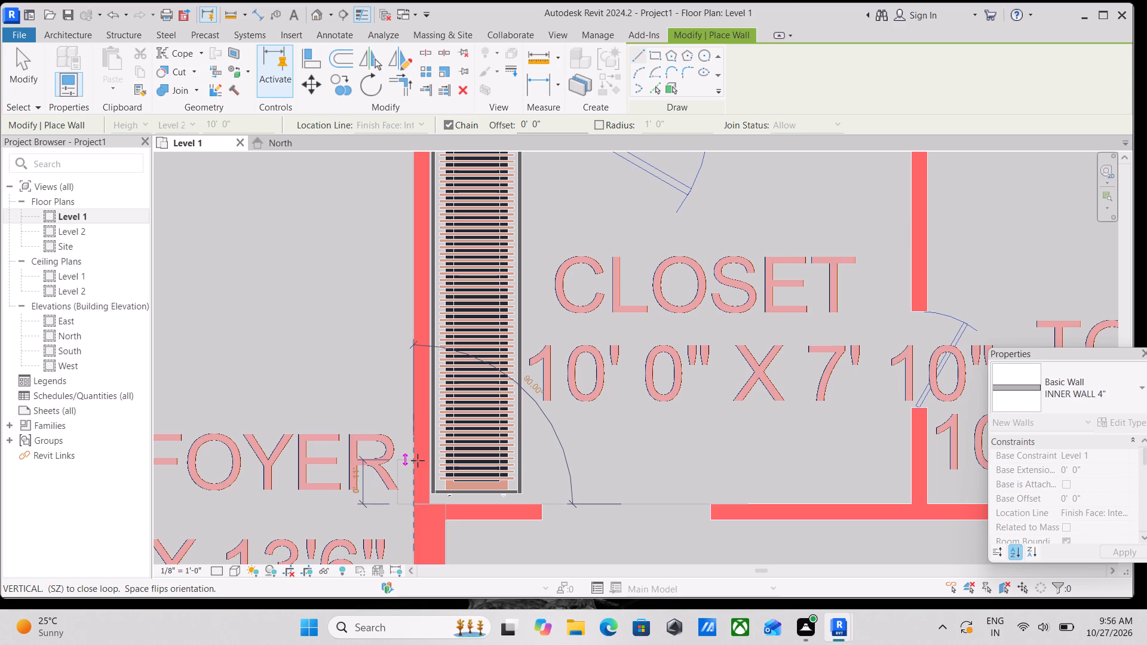
key("Escape")
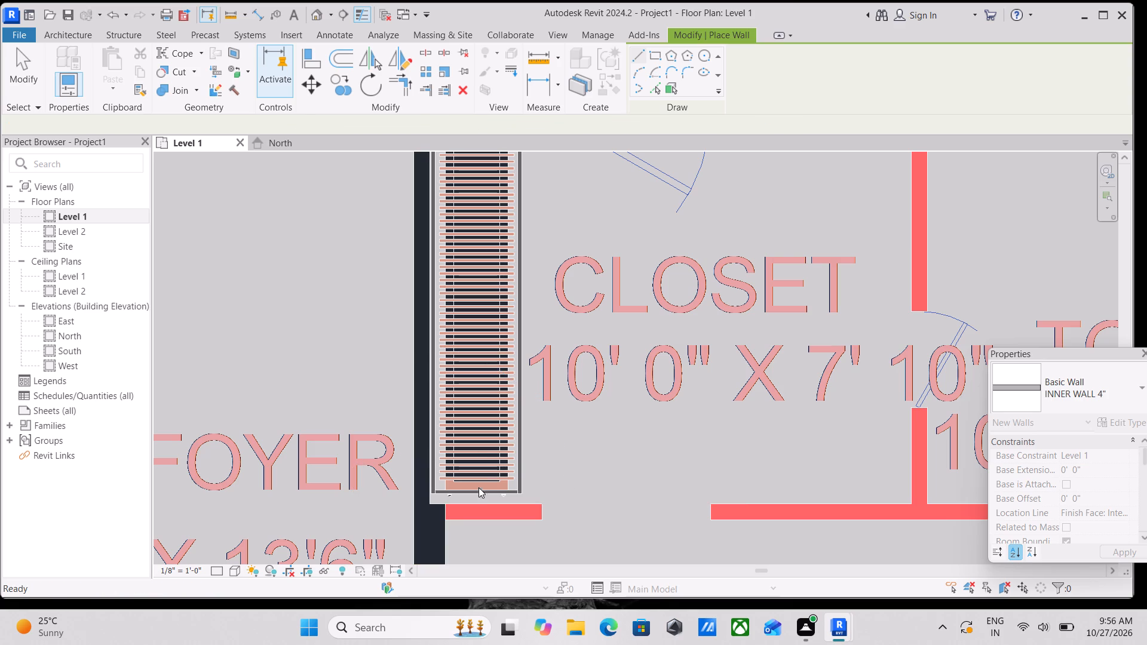
Draw the 2'-0" INNER WALL 4" stub between the closet and guest bedroom, from the door opening to the foyer-side outer wall.
middle_click_drag(530, 506, 538, 456)
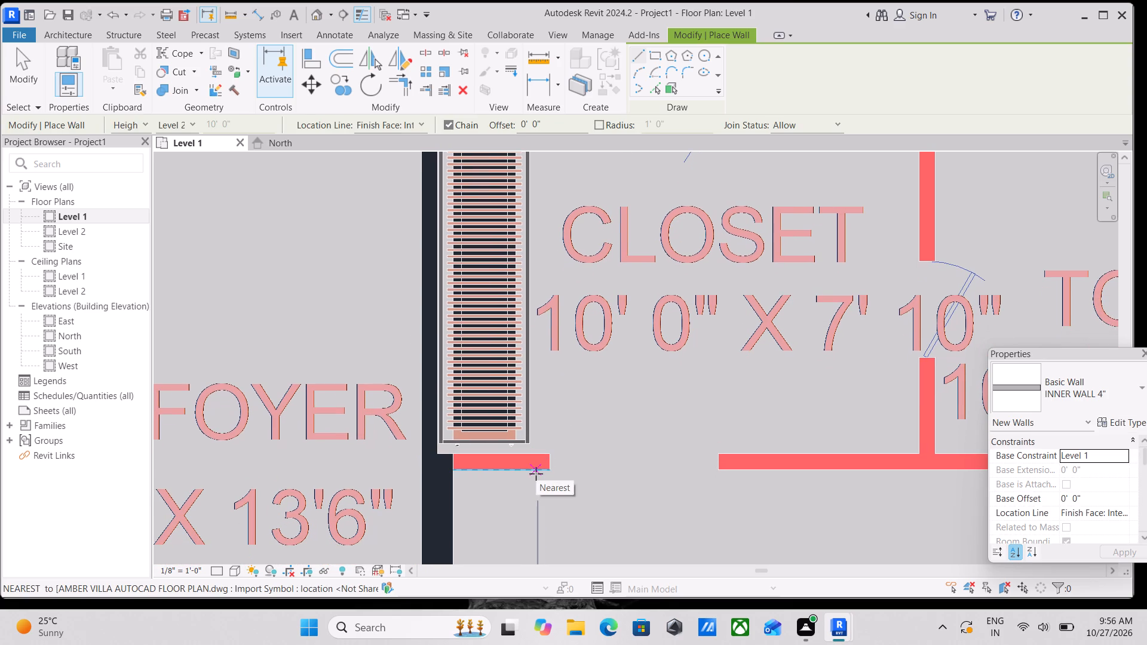
scroll(536, 474, "up", 1)
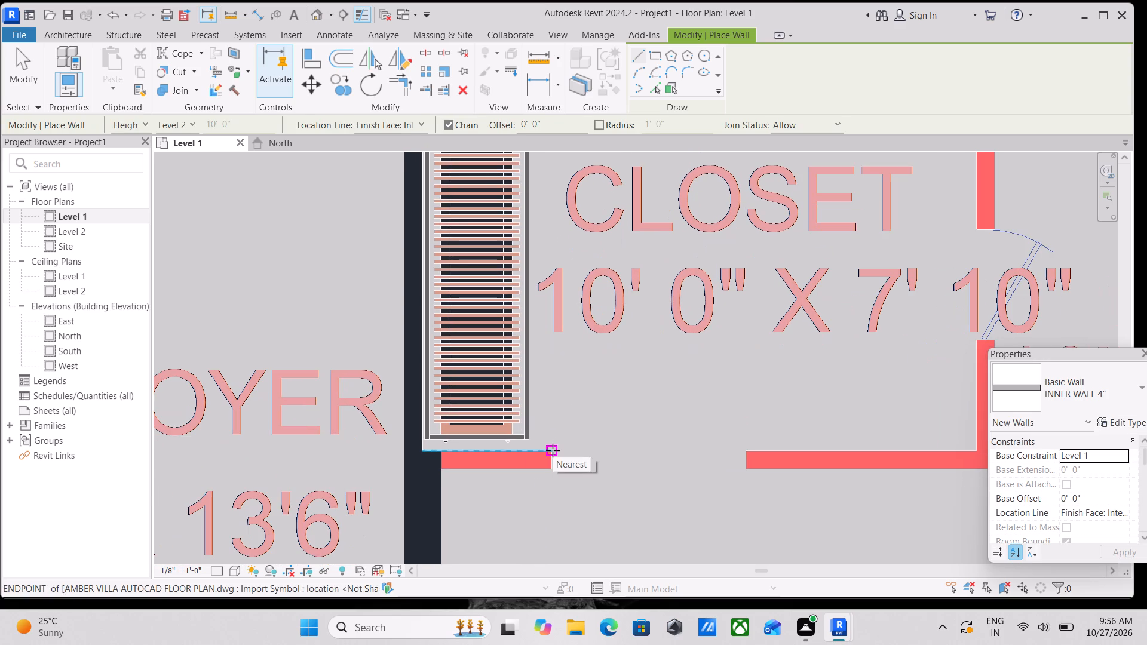
left_click(553, 450)
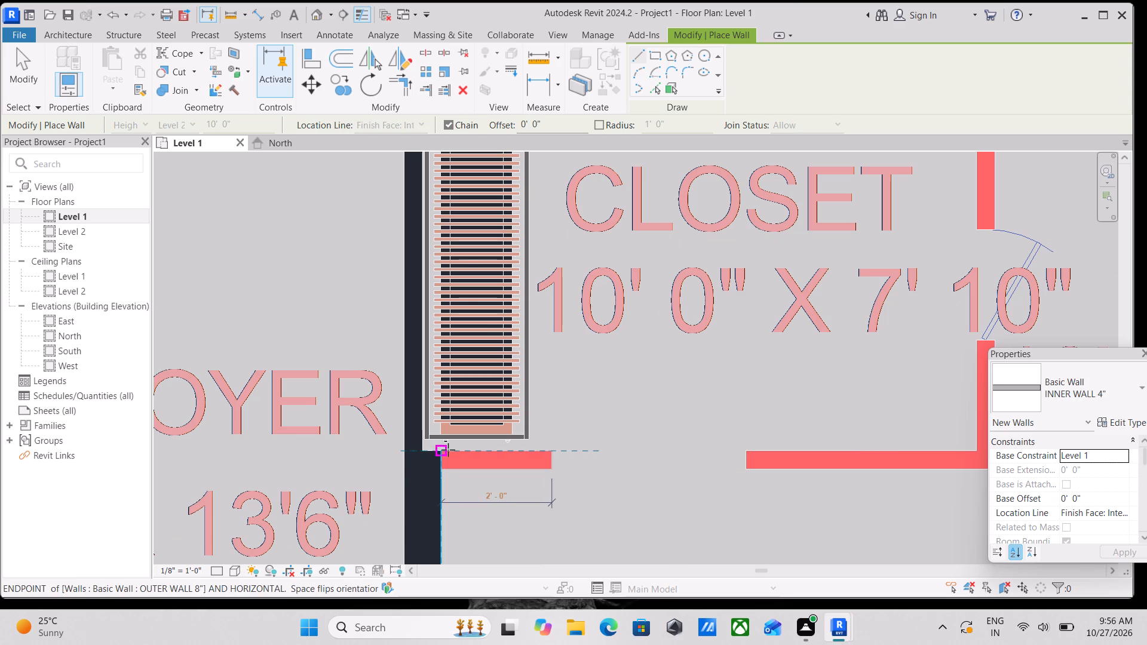
left_click(441, 450)
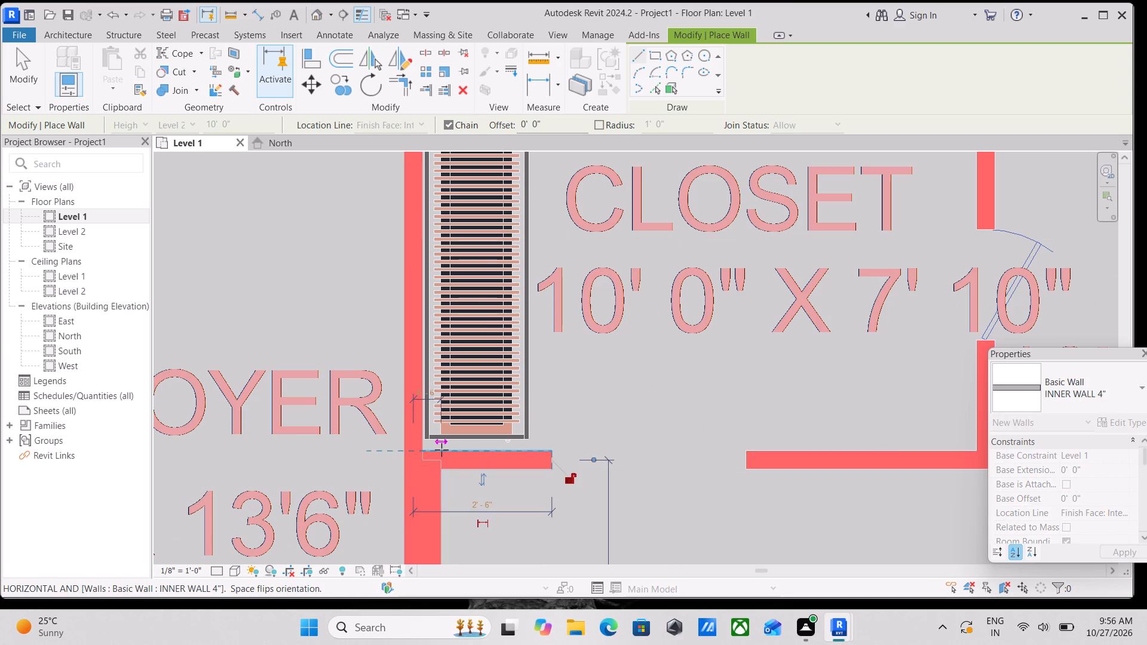
key("Escape")
Draw a 4'-2" INNER WALL 4" from the closet door opening to the toilet partition, flipped so its thickness falls on the guest bedroom side.
scroll(594, 435, "down", 2)
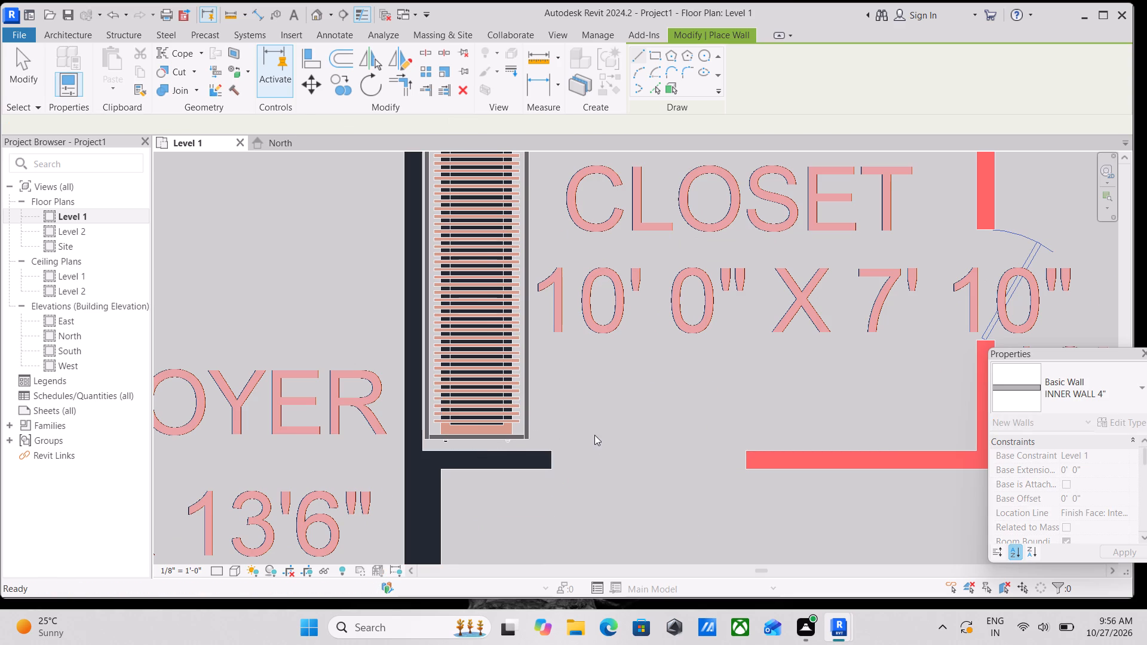
scroll(594, 435, "down", 1)
middle_click_drag(594, 435, 454, 438)
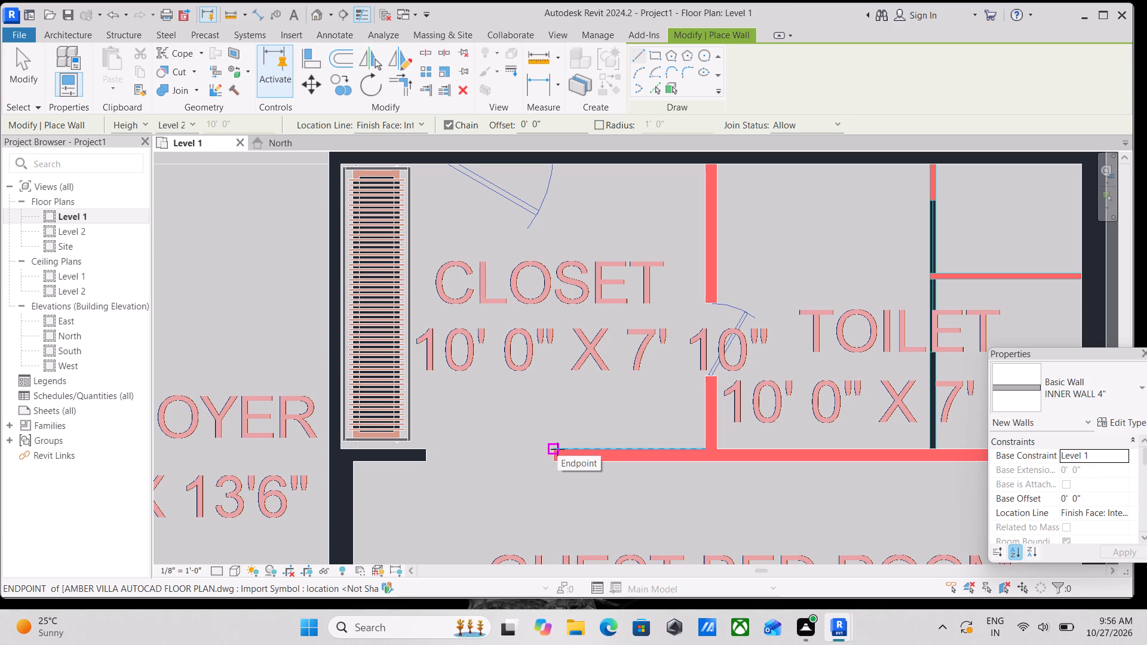
left_click(557, 449)
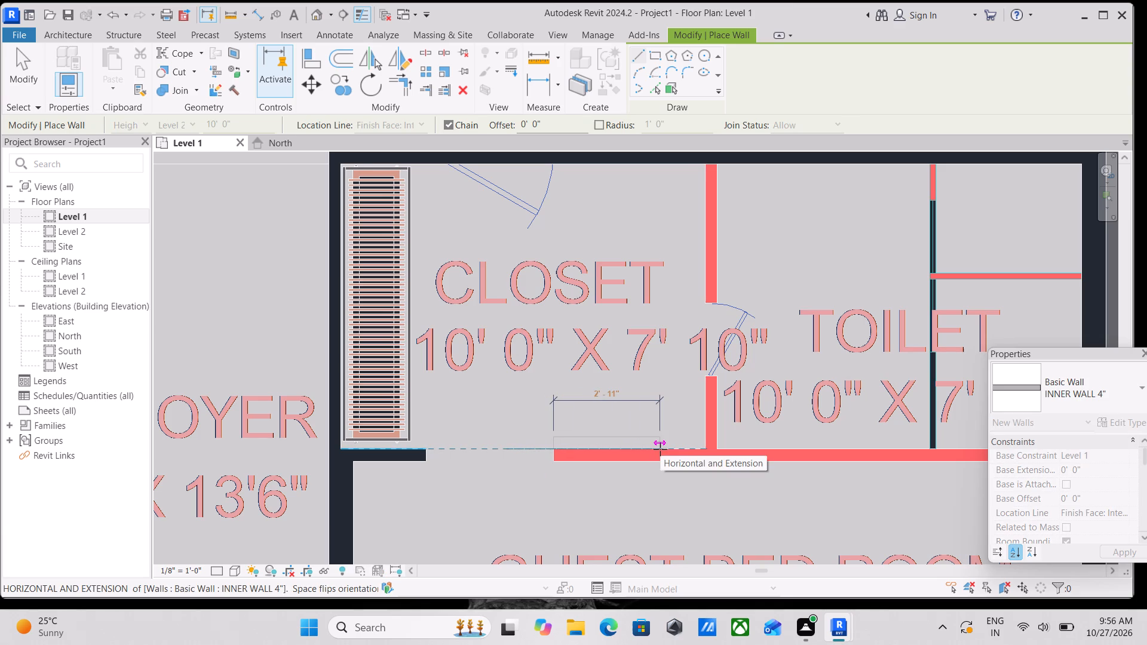
key("space")
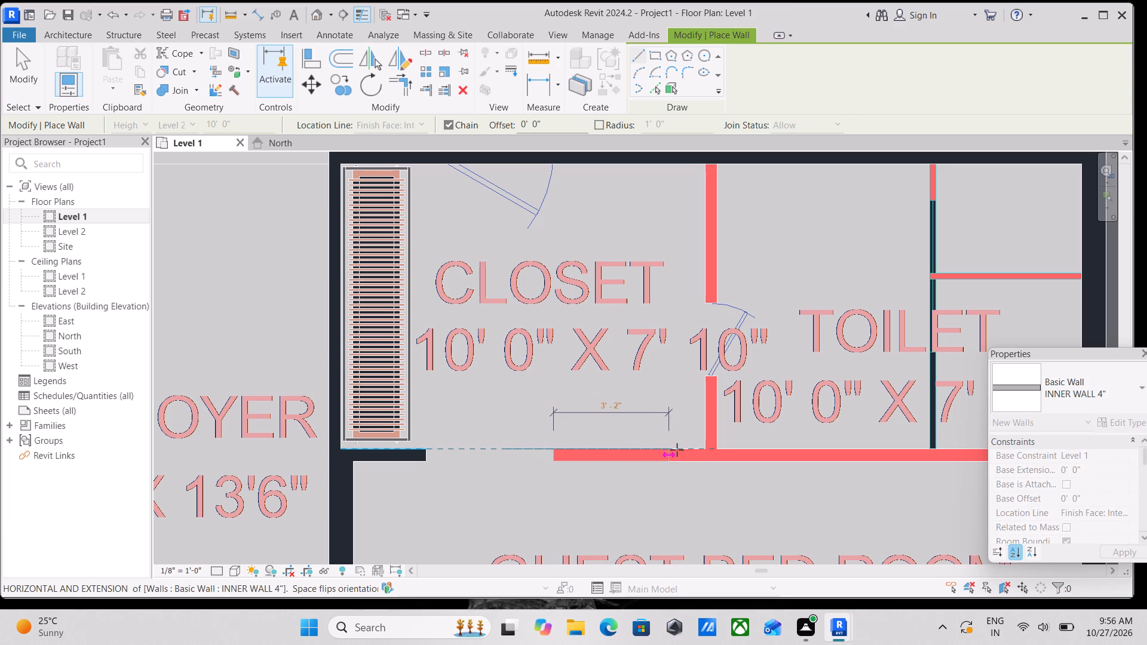
scroll(700, 451, "up", 7)
left_click(719, 445)
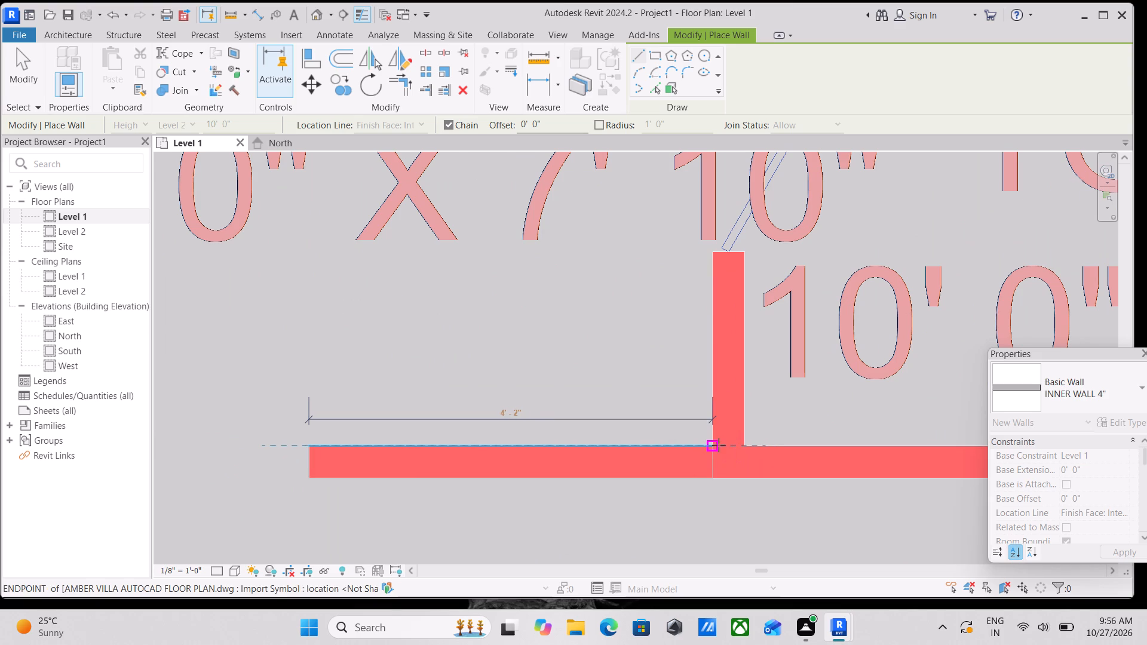
key("Escape")
key("Escape")
Draw the INNER WALL 4" between the closet and the toilet, from the maid-room-side outer wall to the guest bedroom wall, continuing across the door opening.
scroll(714, 446, "down", 1)
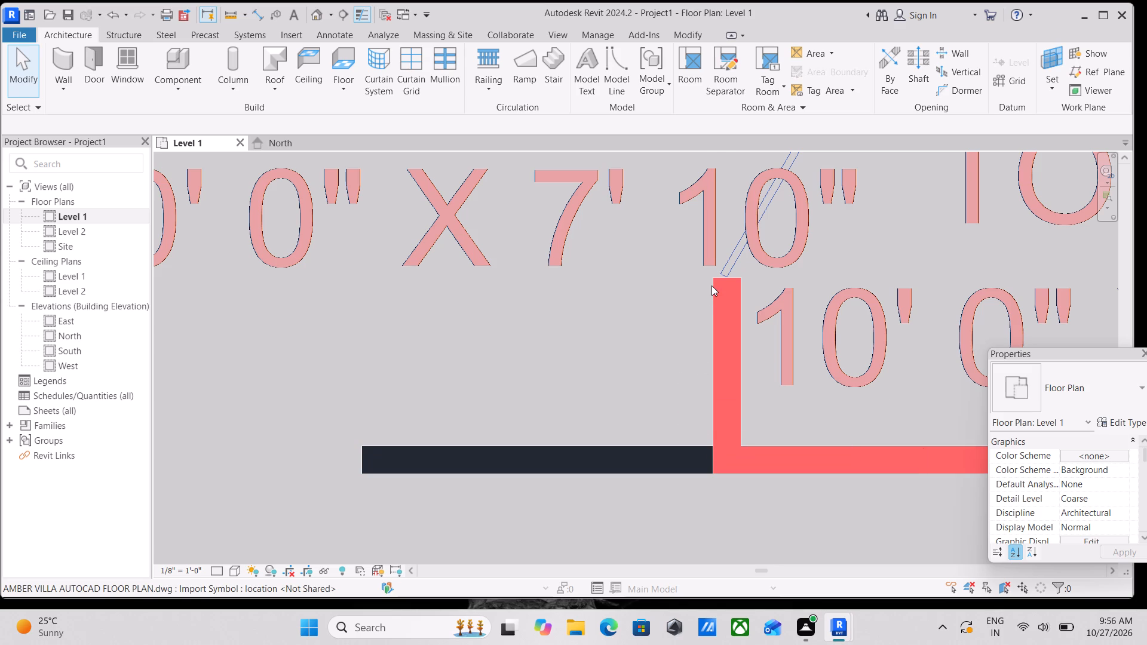
scroll(711, 285, "up", 3)
scroll(711, 285, "down", 4)
scroll(663, 312, "down", 3)
middle_click_drag(663, 315, 651, 481)
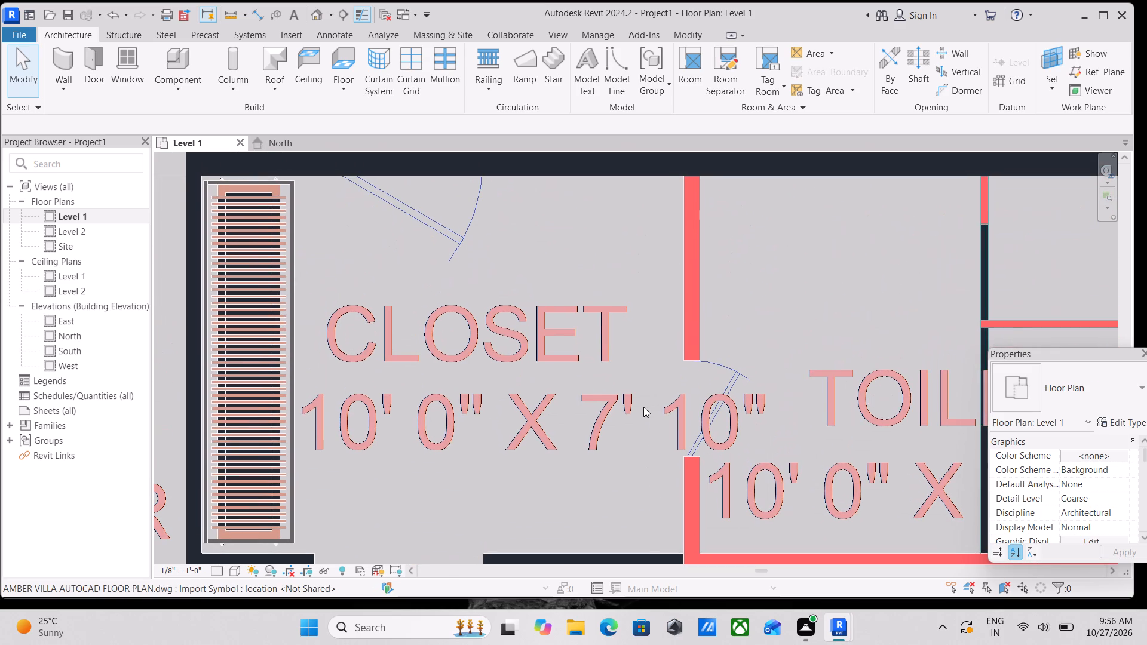
type("WA")
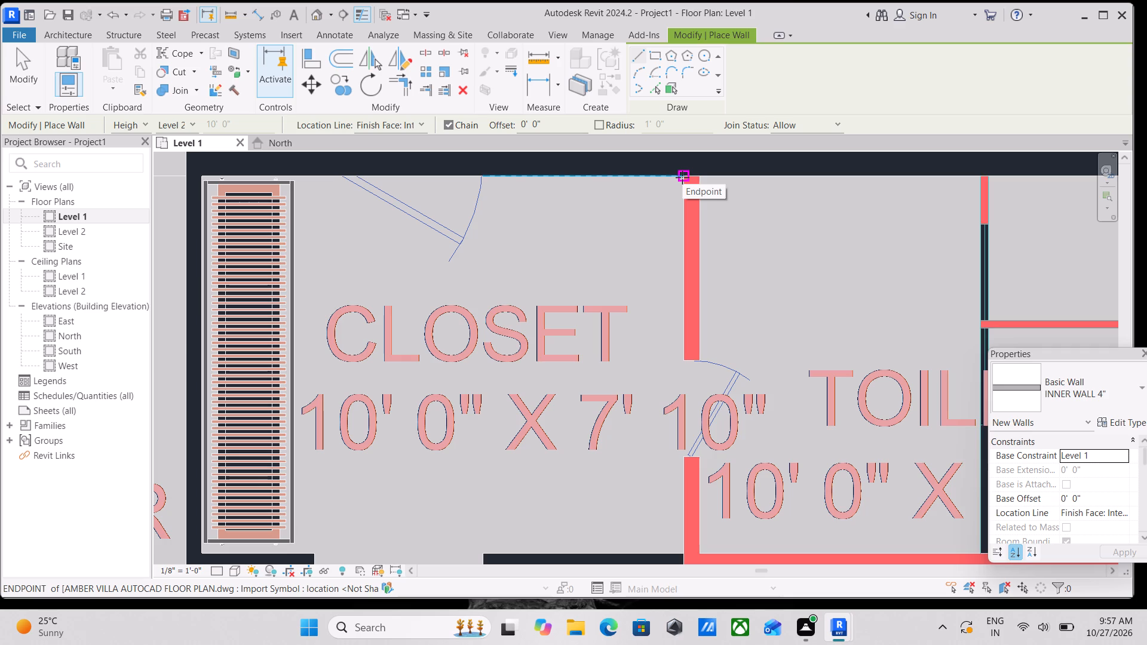
left_click(682, 177)
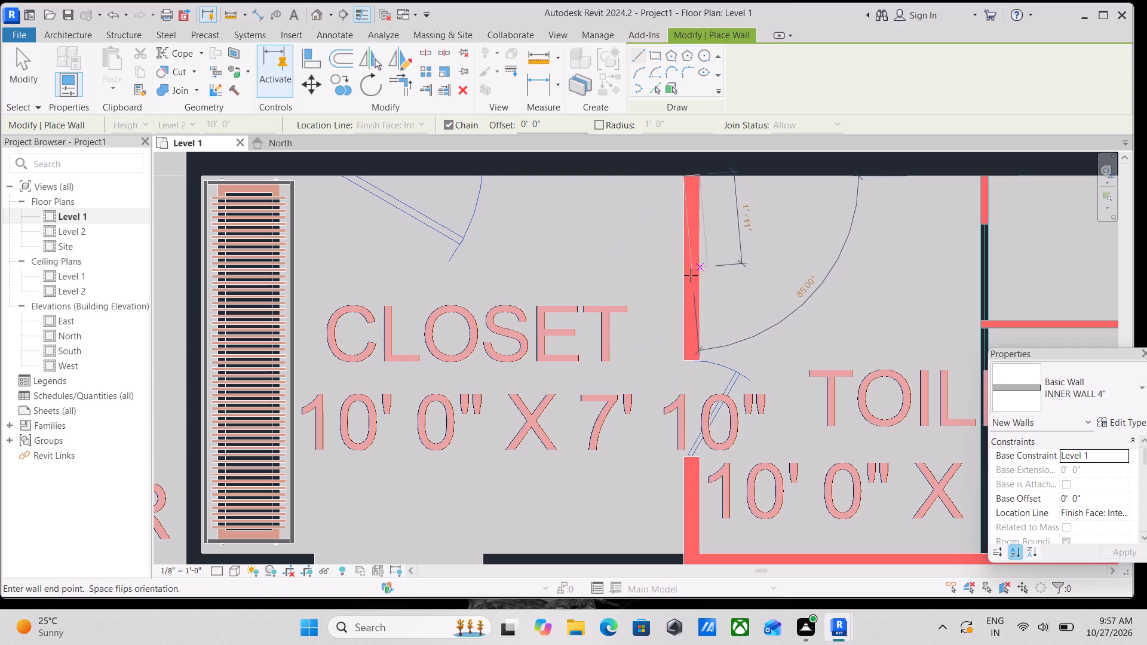
middle_click_drag(689, 276, 684, 182)
scroll(685, 223, "down", 1)
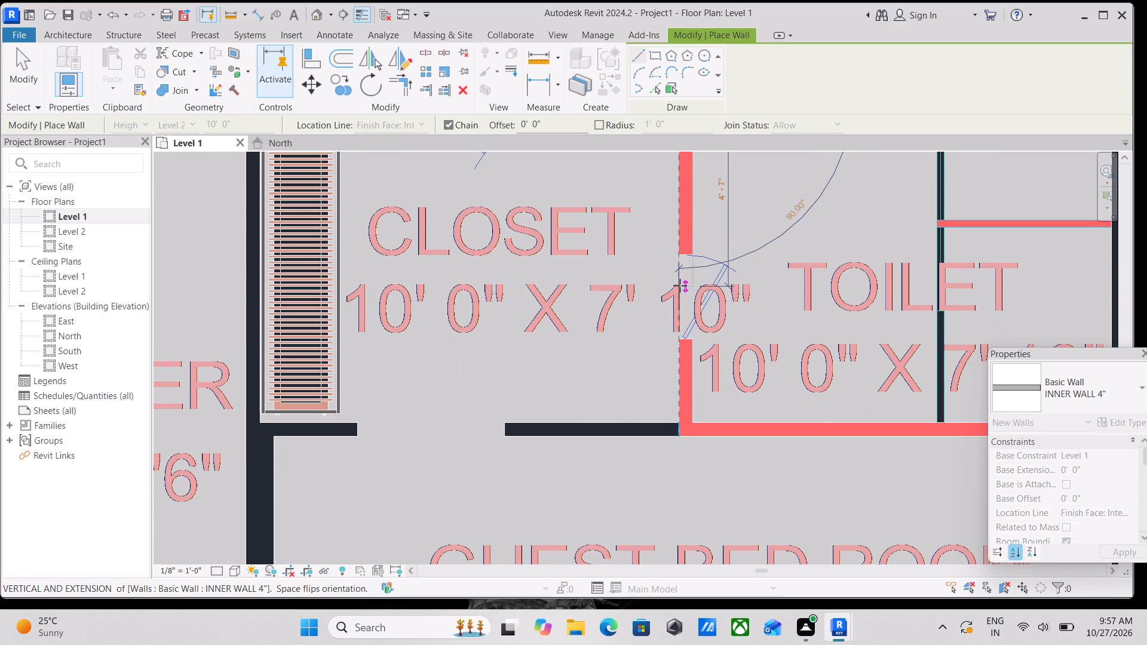
middle_click_drag(680, 285, 686, 160)
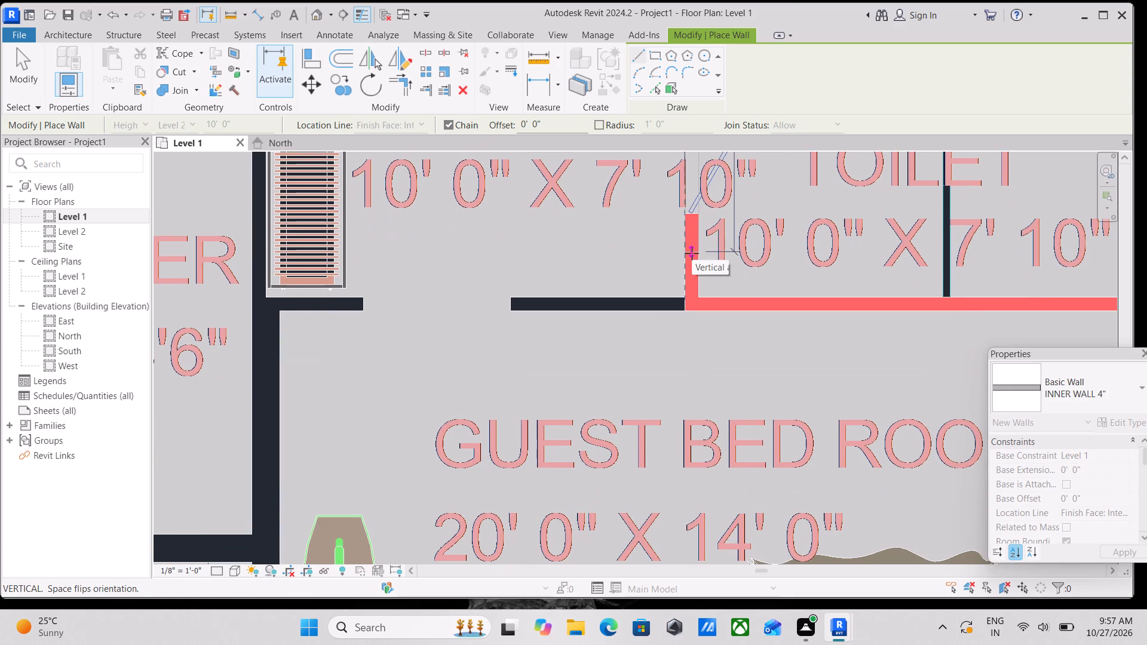
scroll(692, 259, "up", 2)
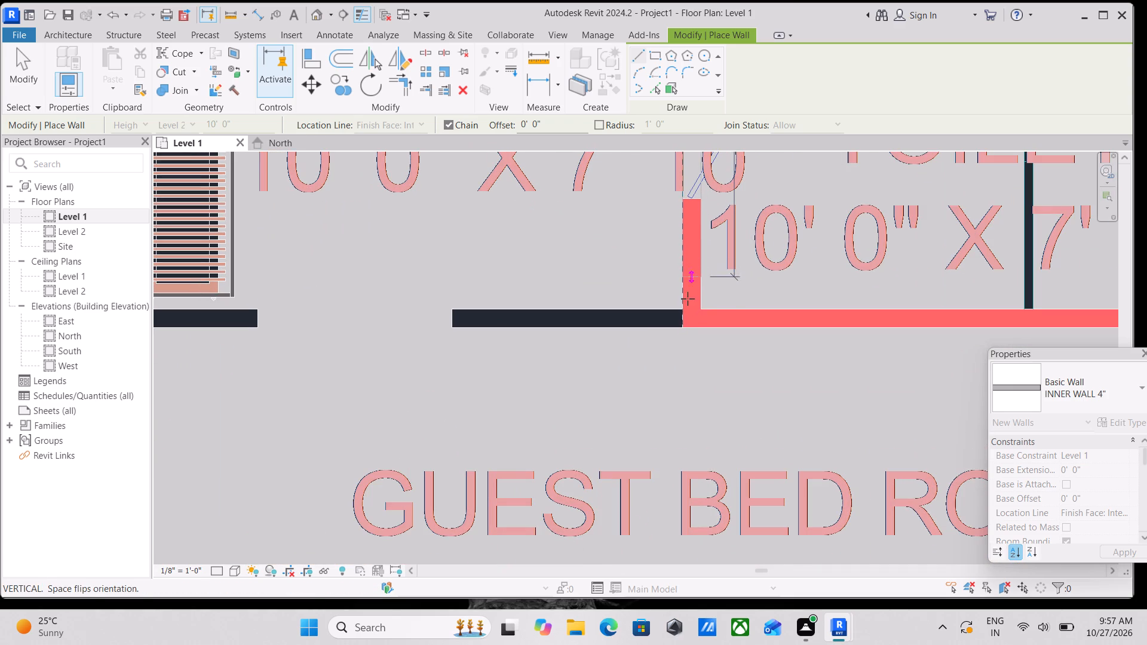
left_click(686, 329)
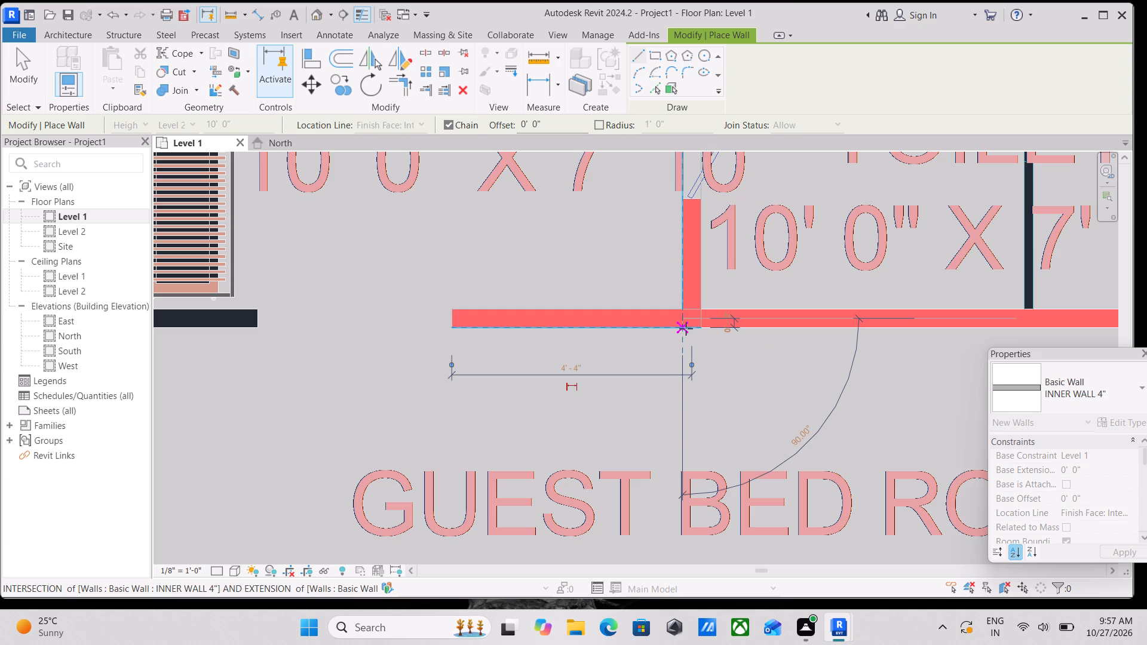
key("Escape")
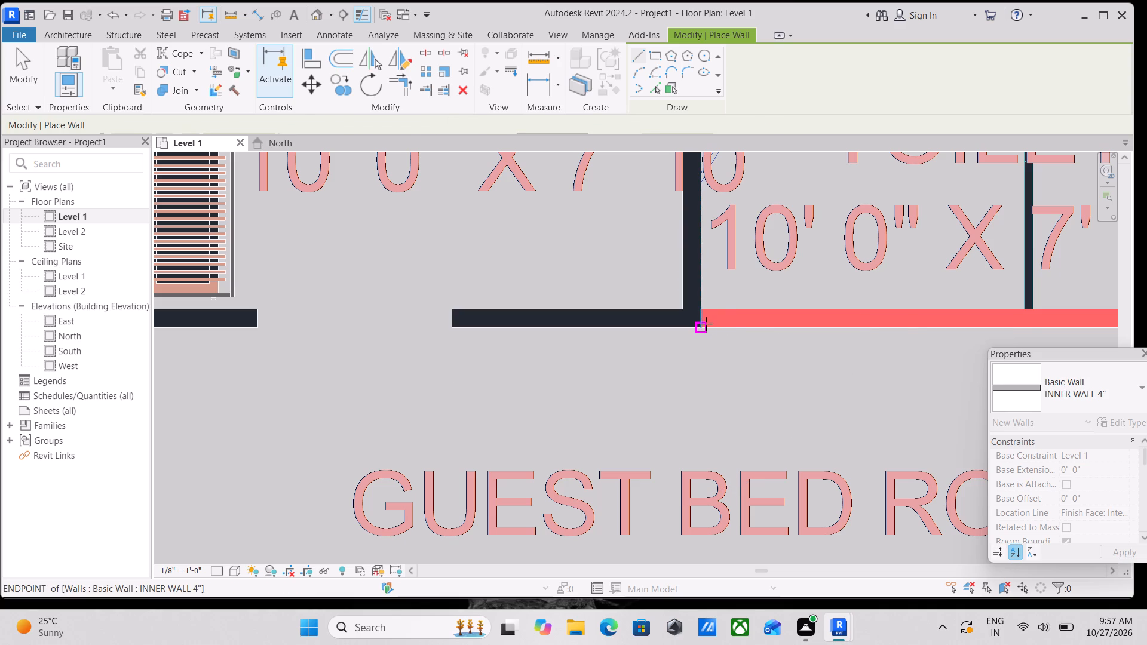
Draw a 10'-0" INNER WALL 4" between the toilet and guest bedroom, from the closet corner to the OUTER WALL 8".
left_click(706, 324)
middle_click_drag(877, 321, 600, 278)
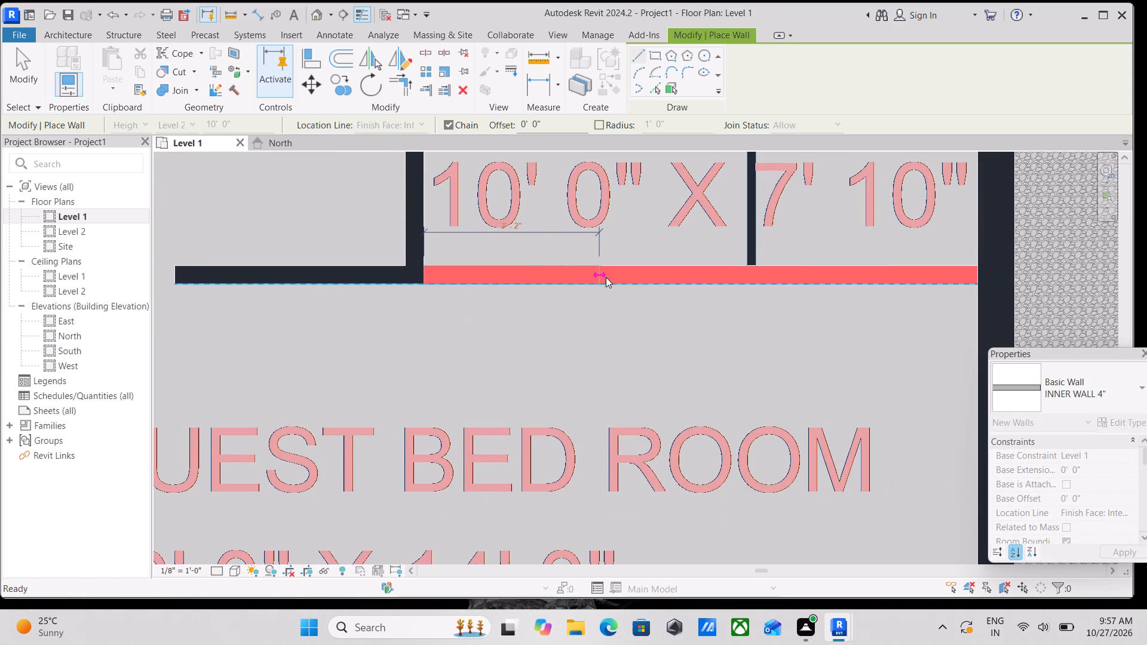
left_click(978, 284)
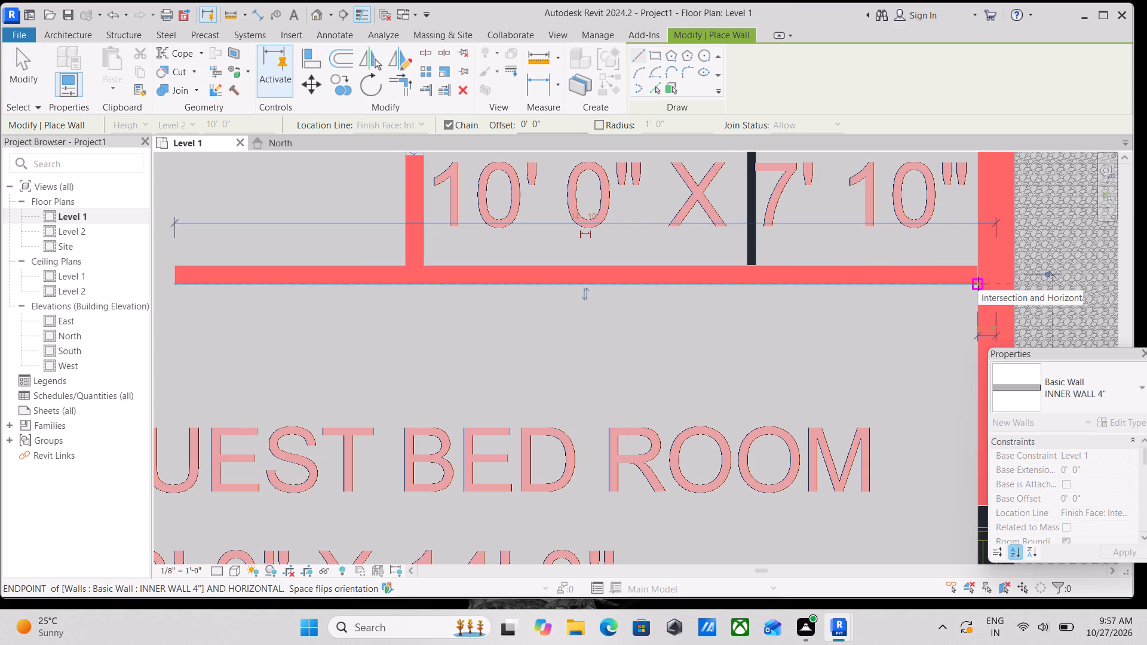
key("Escape")
Check the floor plan from the toilet and guest bedroom through the foyer and living lounge to the lift for walls still untraced.
scroll(606, 223, "down", 1)
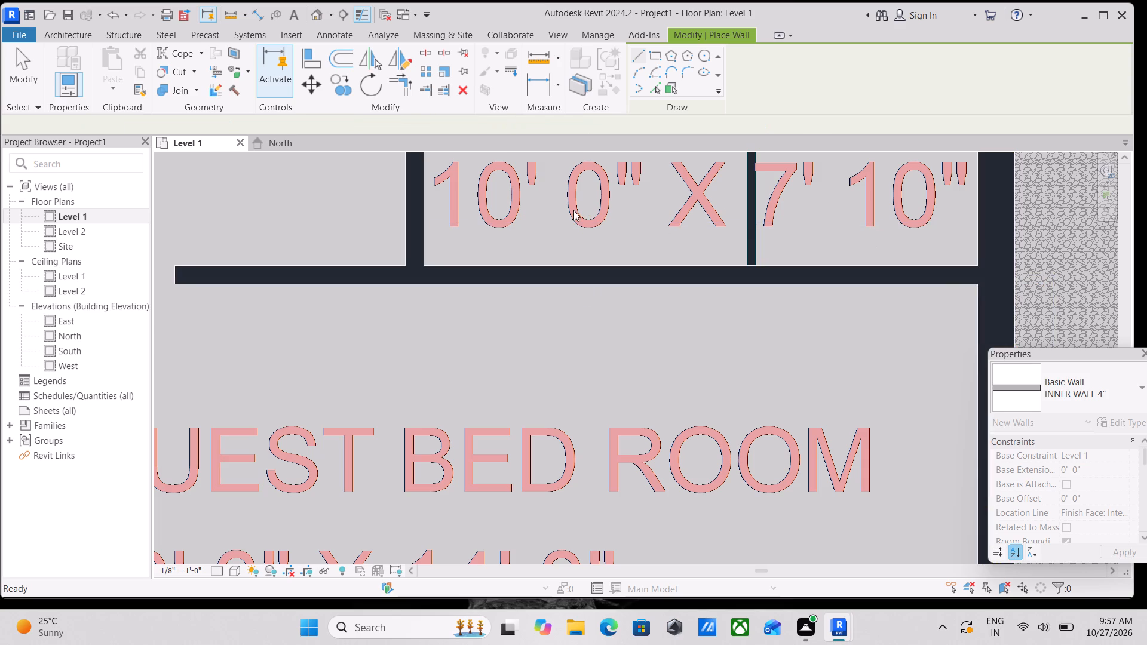
scroll(573, 210, "down", 2)
middle_click_drag(640, 223, 642, 310)
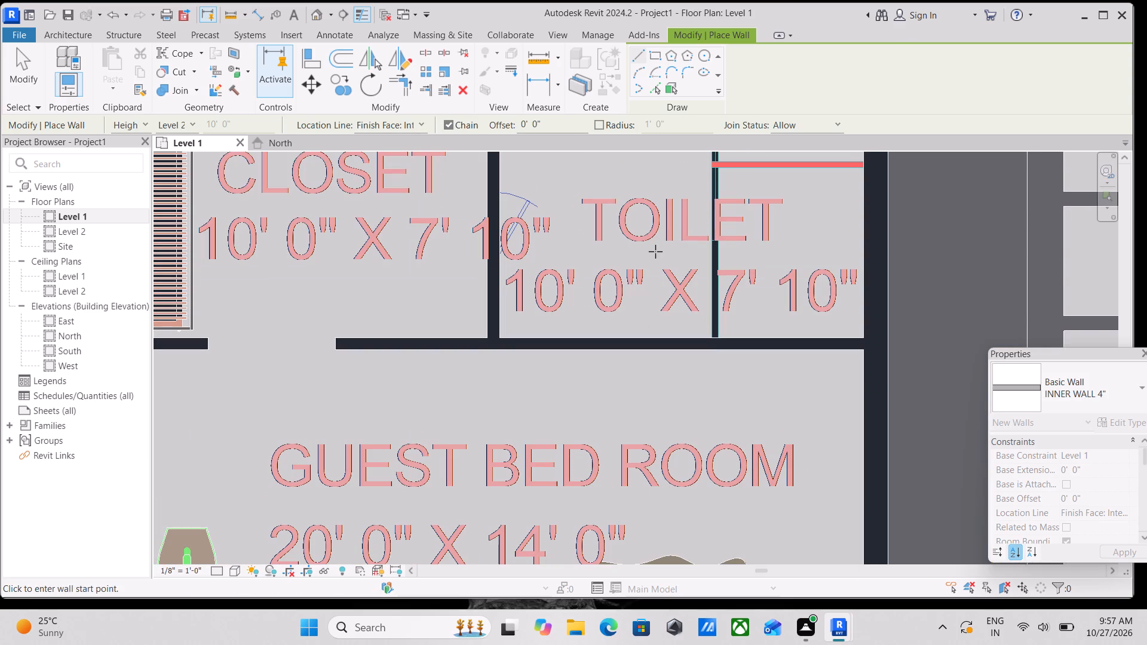
middle_click_drag(644, 218, 643, 301)
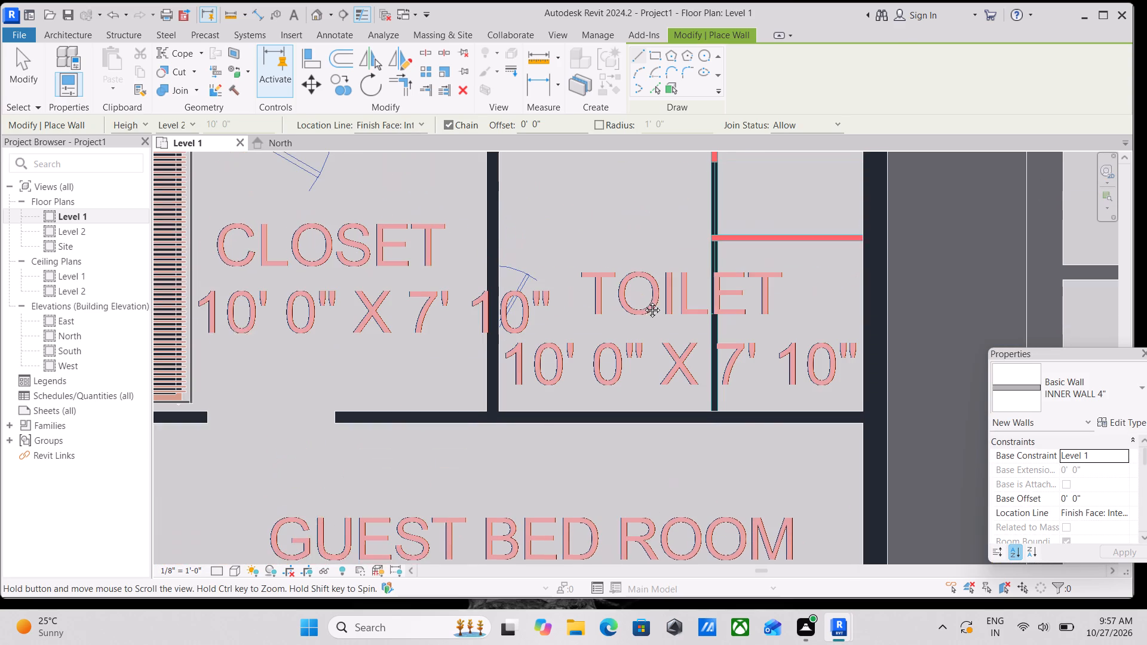
middle_click_drag(643, 301, 643, 306)
scroll(640, 244, "down", 1)
middle_click_drag(640, 244, 640, 288)
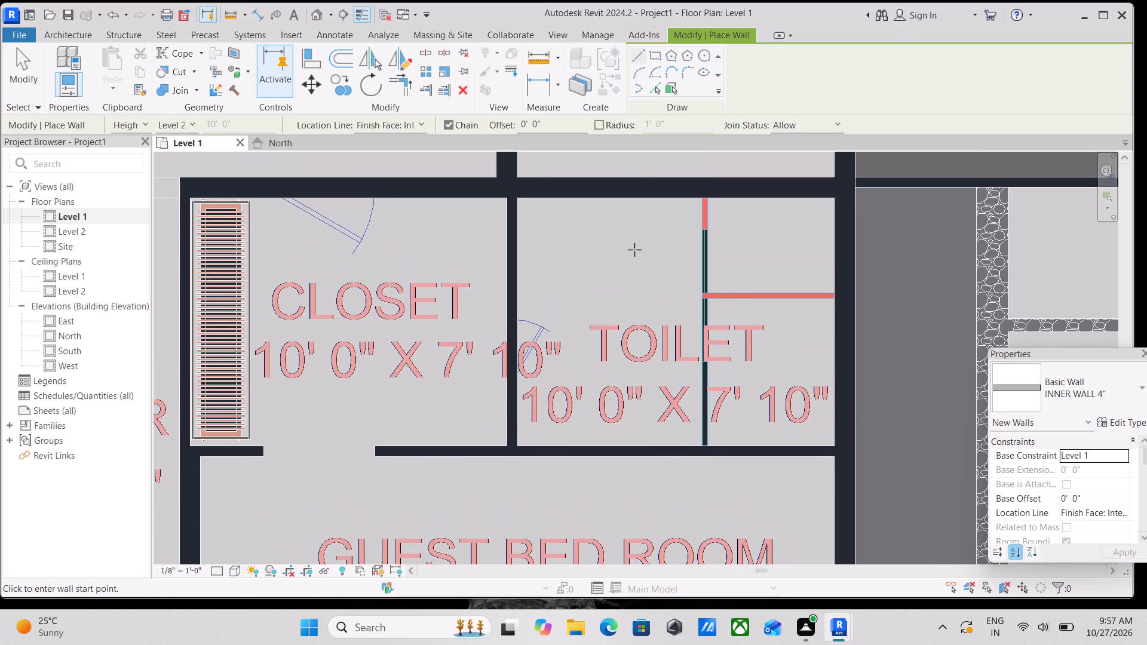
scroll(634, 247, "down", 1)
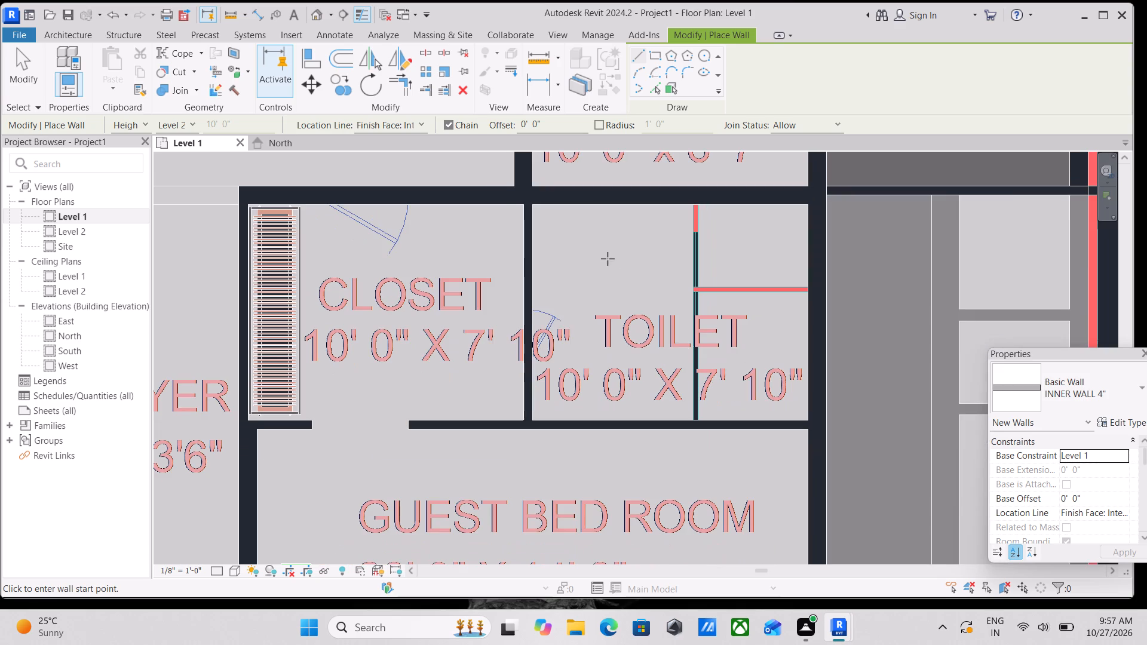
scroll(611, 296, "down", 1)
middle_click_drag(587, 325, 594, 262)
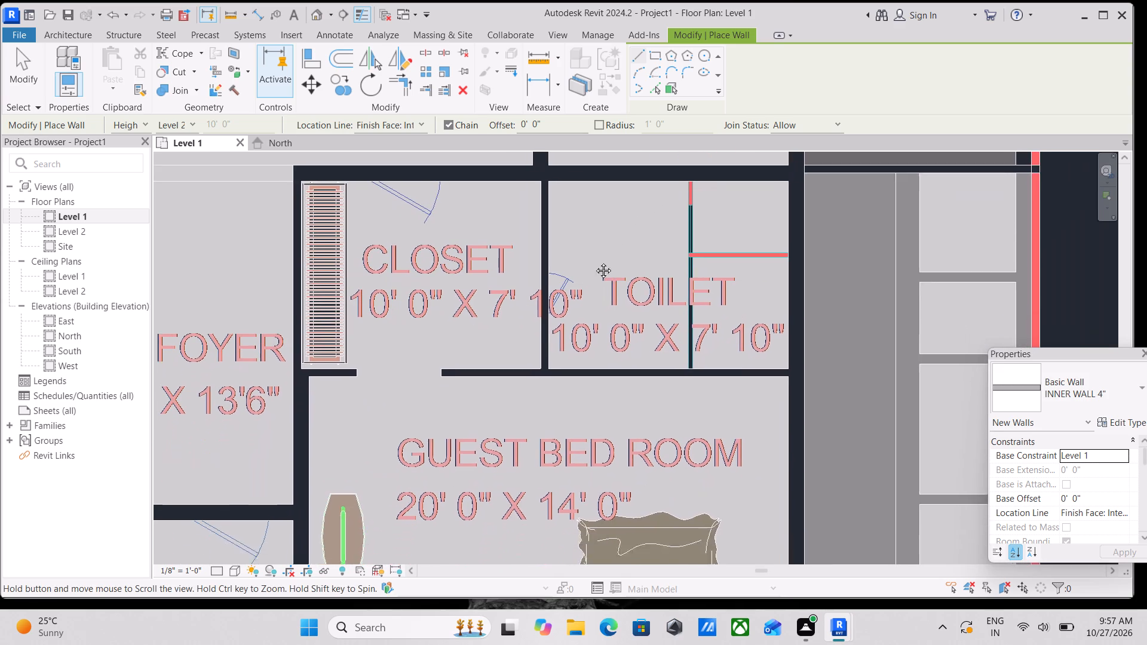
middle_click_drag(594, 262, 597, 223)
scroll(527, 398, "down", 1)
middle_click_drag(527, 391, 534, 325)
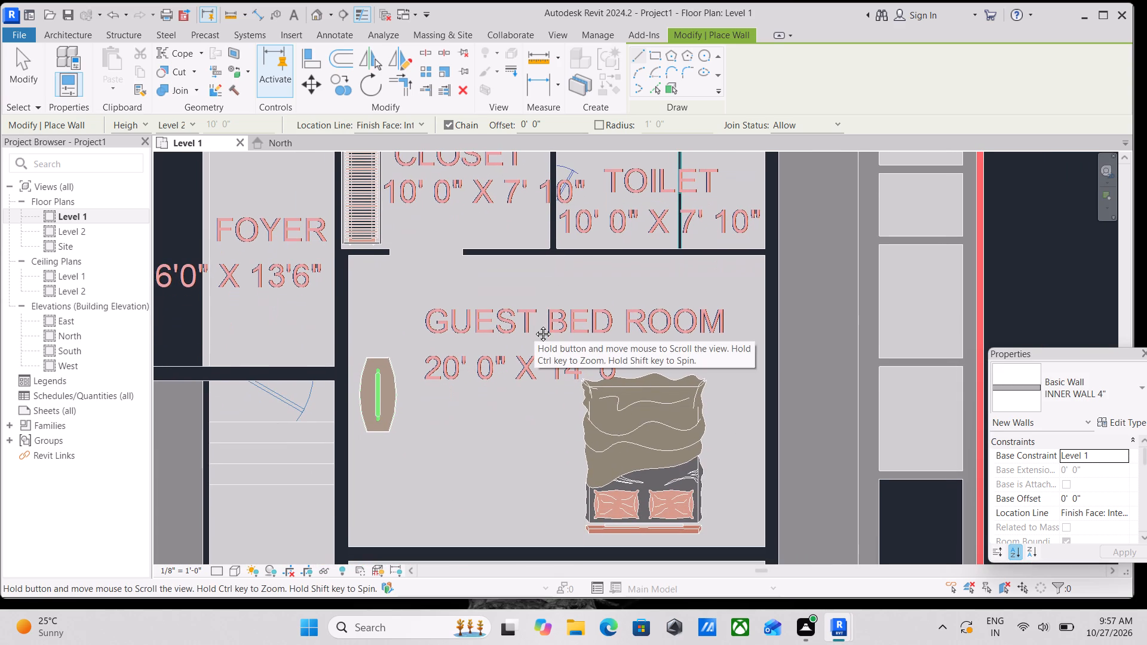
middle_click_drag(534, 325, 541, 305)
scroll(516, 379, "down", 2)
middle_click_drag(517, 367, 527, 322)
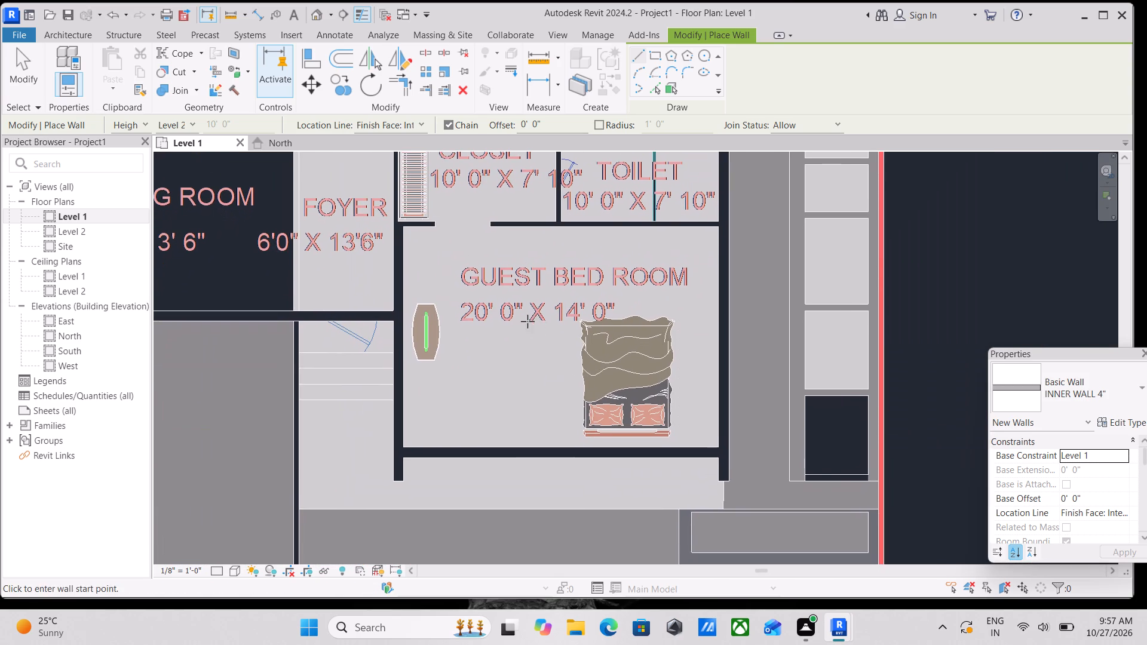
middle_click_drag(436, 331, 520, 425)
middle_click_drag(489, 299, 504, 418)
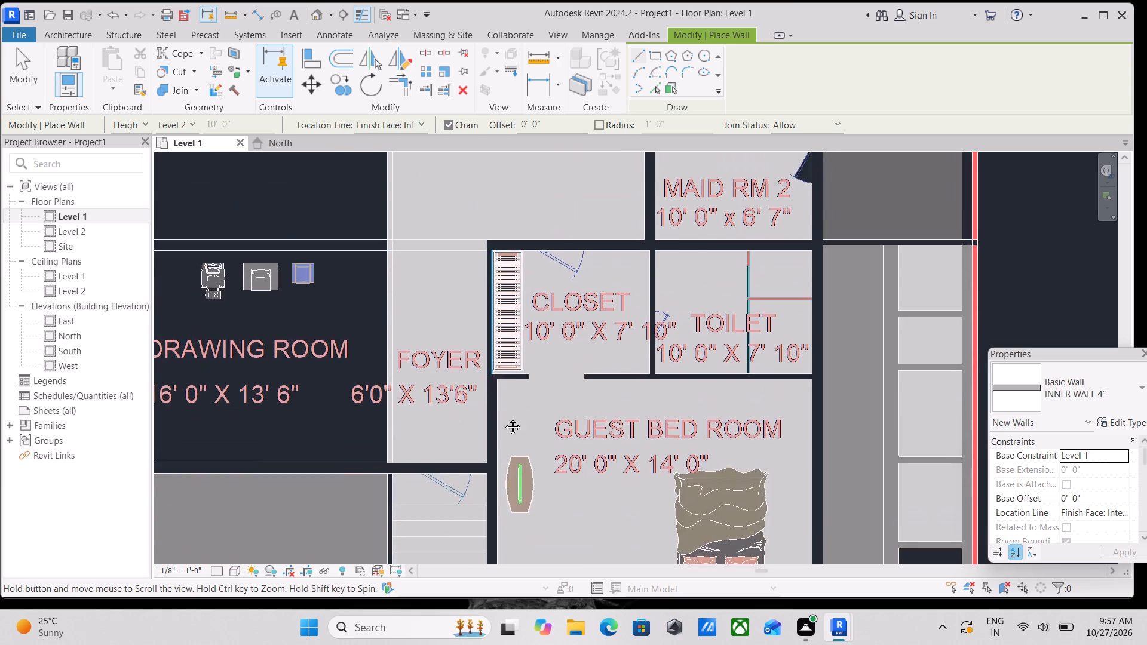
middle_click_drag(504, 418, 506, 439)
scroll(522, 265, "down", 1)
middle_click_drag(522, 265, 523, 271)
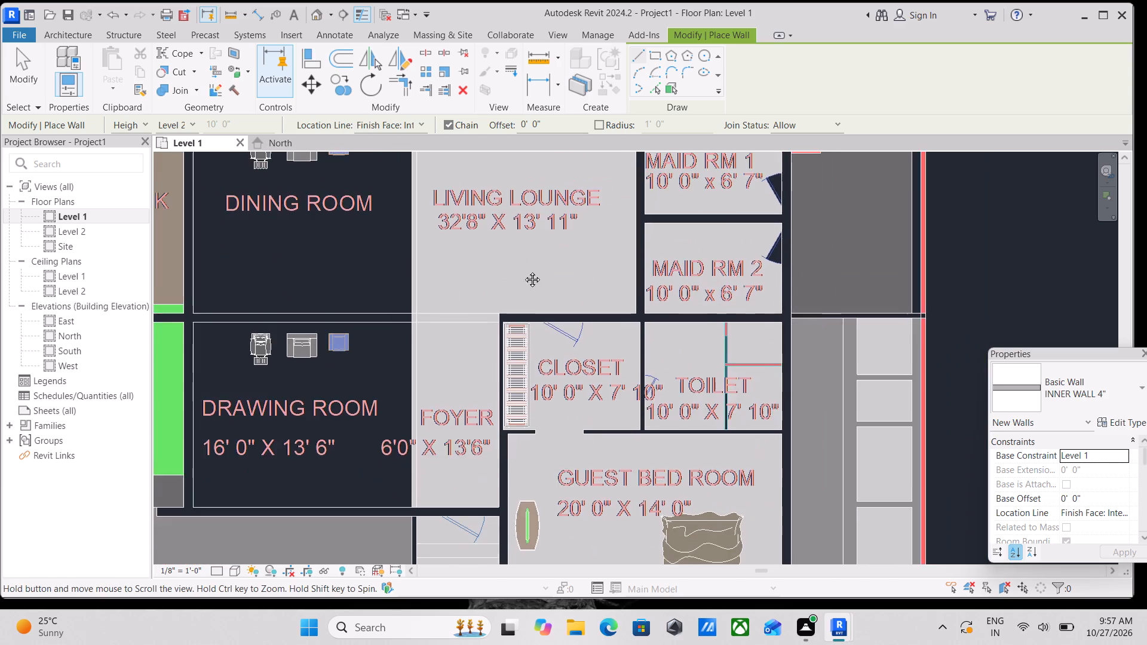
middle_click_drag(523, 271, 539, 420)
middle_click_drag(557, 353, 554, 382)
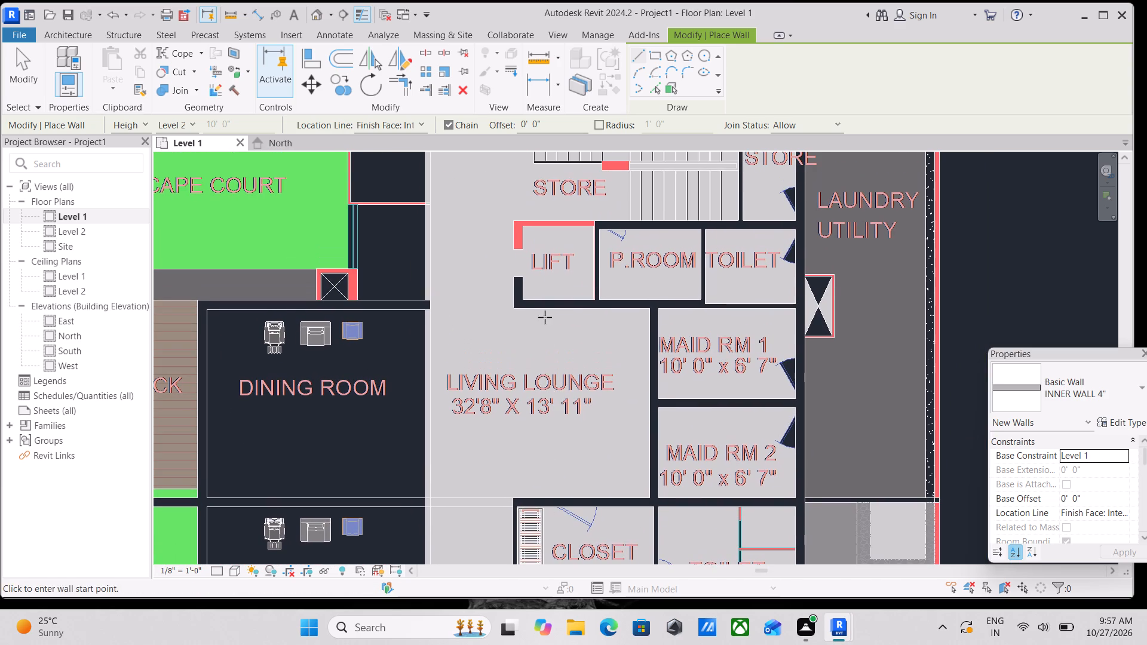
Draw the lift's INNER WALL 4" from its door opening, 2'-1 1/2" to the corner and 5'-11" to the P.Room wall, with its thickness on the lift side.
scroll(520, 242, "up", 7)
scroll(520, 242, "down", 3)
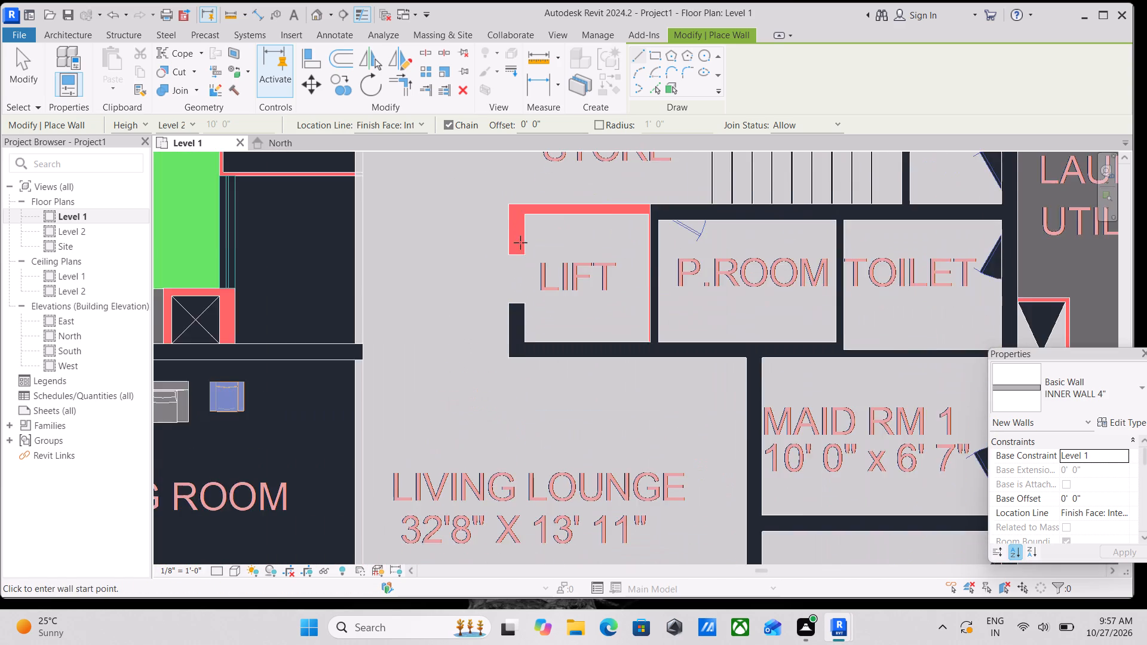
middle_click_drag(520, 245, 525, 348)
scroll(503, 359, "up", 1)
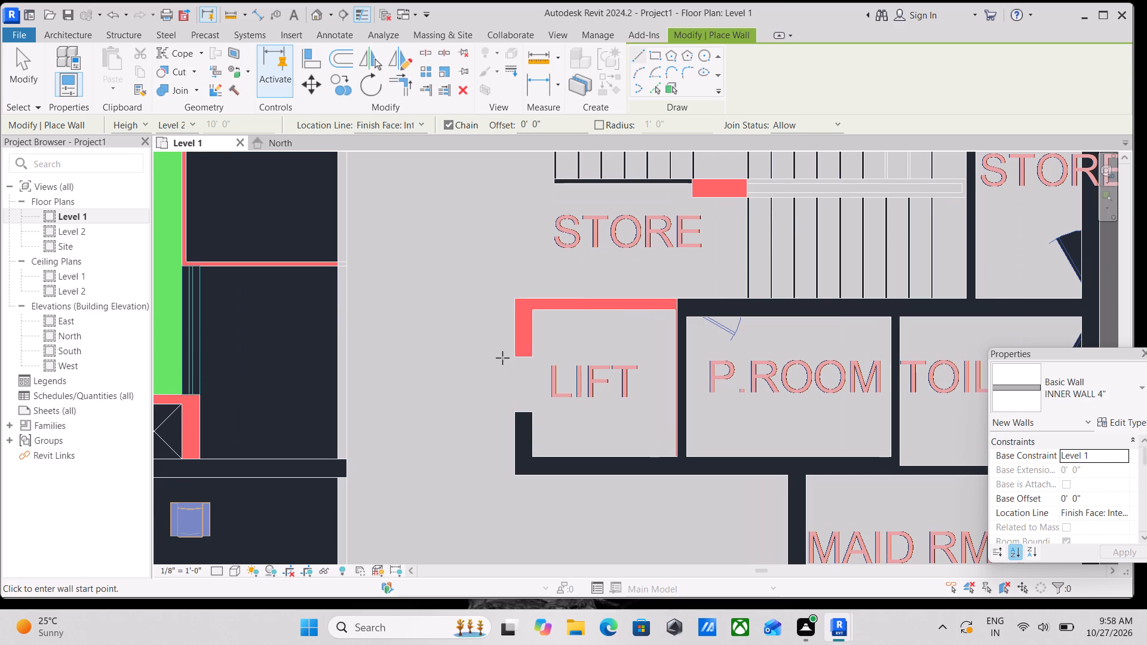
scroll(490, 340, "up", 6)
left_click(528, 358)
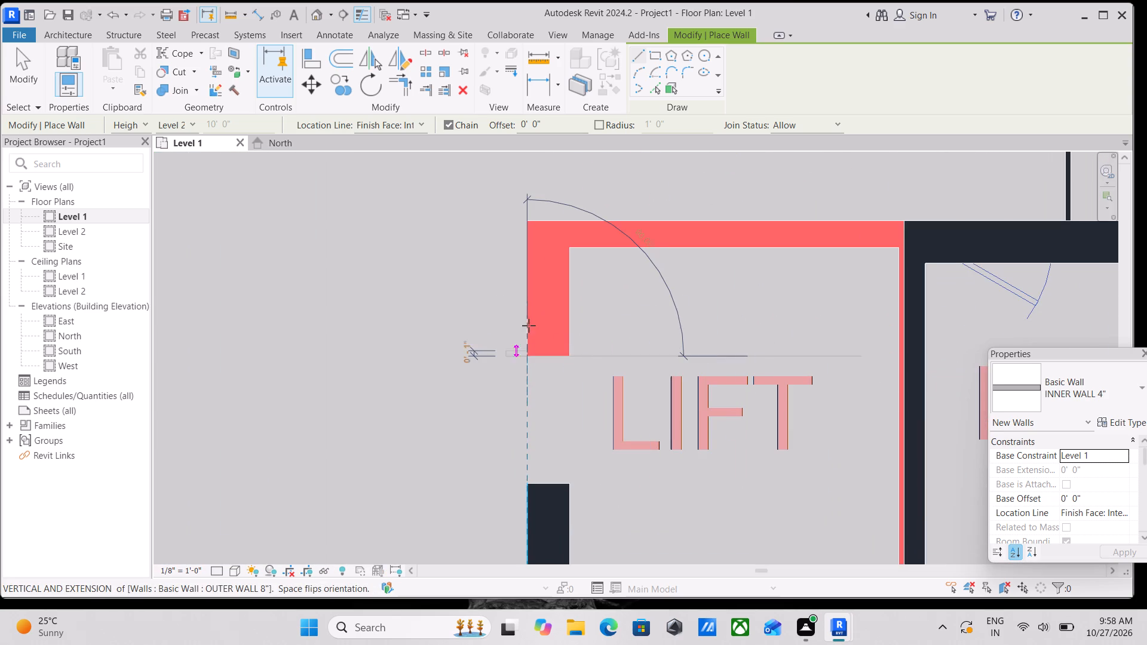
key("space")
left_click(525, 219)
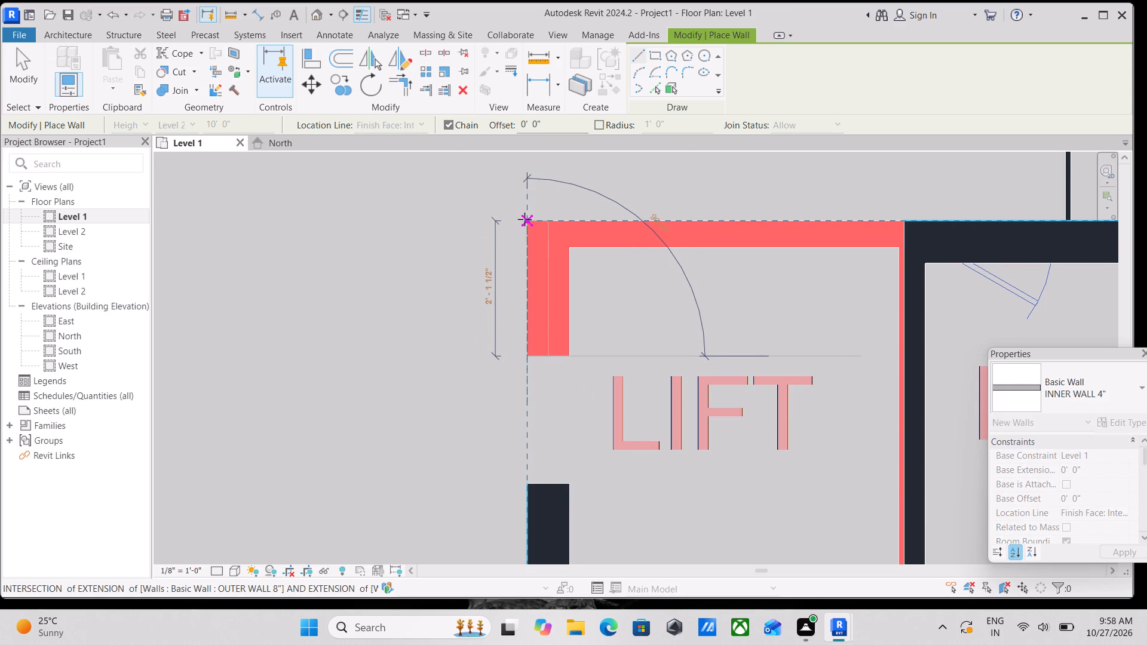
scroll(780, 210, "down", 1)
middle_click_drag(780, 210, 691, 213)
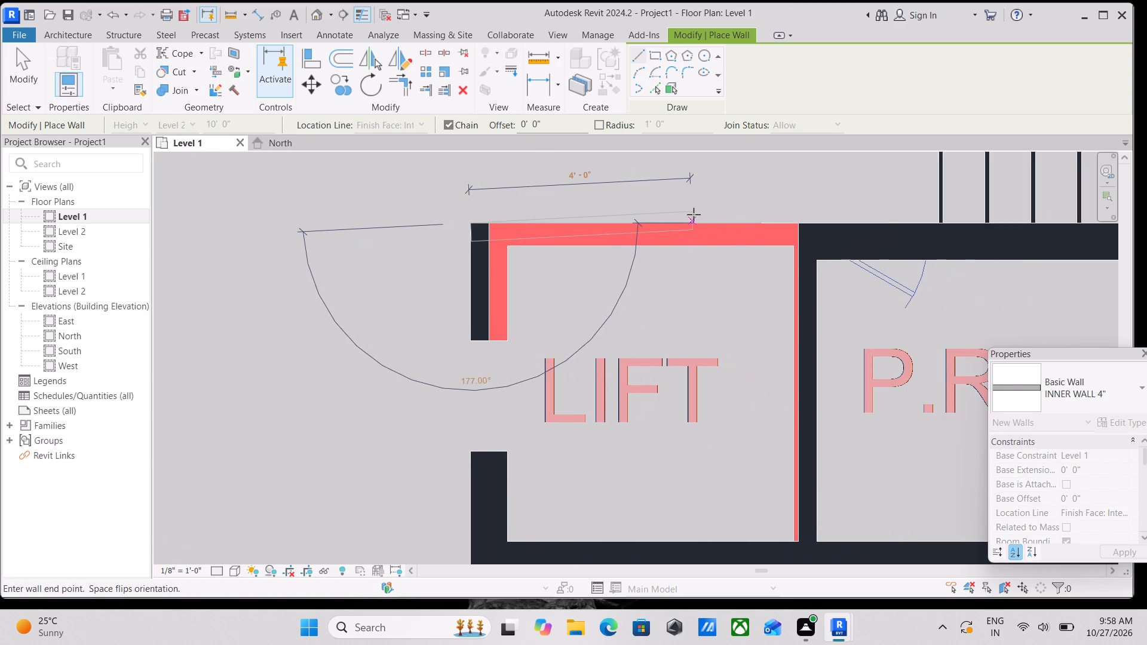
left_click(801, 222)
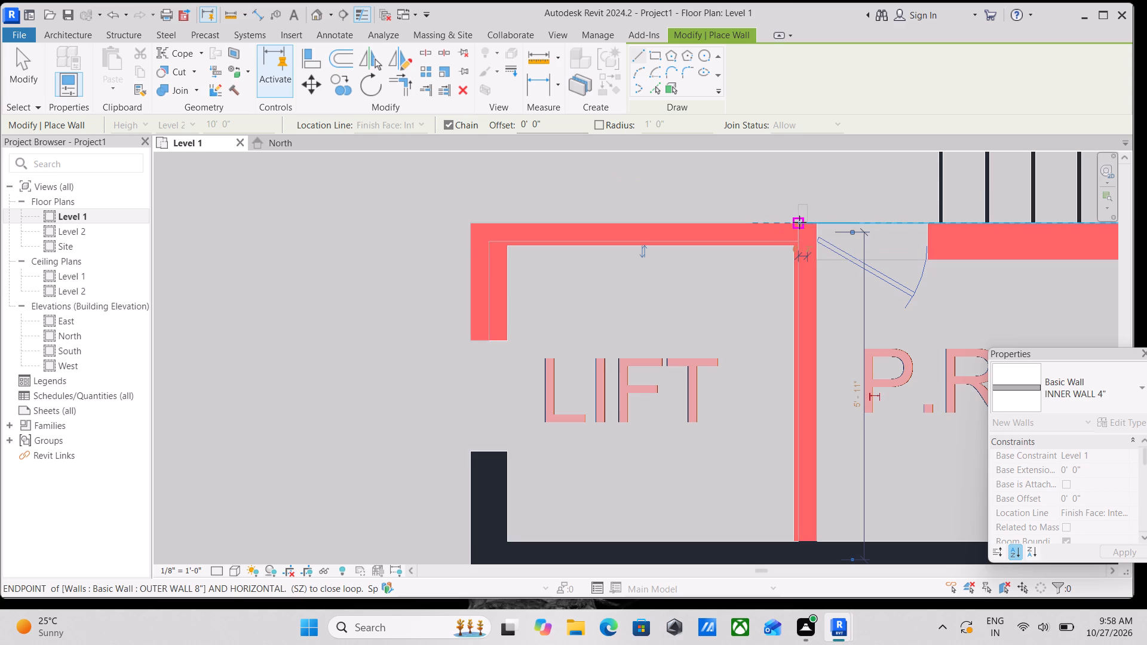
key("Escape")
Examine the plan around the store, dining rooms and landscape court for walls still untraced.
scroll(740, 220, "down", 4)
middle_click_drag(741, 223, 655, 225)
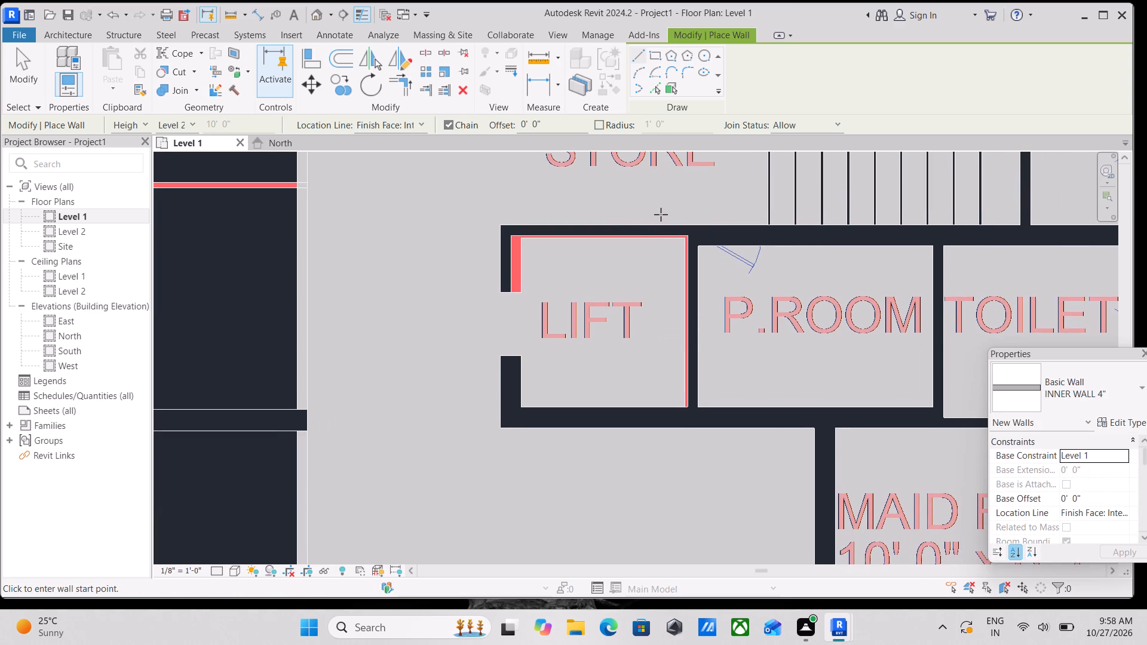
scroll(606, 230, "down", 2)
middle_click_drag(589, 239, 617, 409)
middle_click_drag(573, 298, 643, 428)
middle_click_drag(526, 264, 679, 313)
middle_click_drag(519, 310, 504, 153)
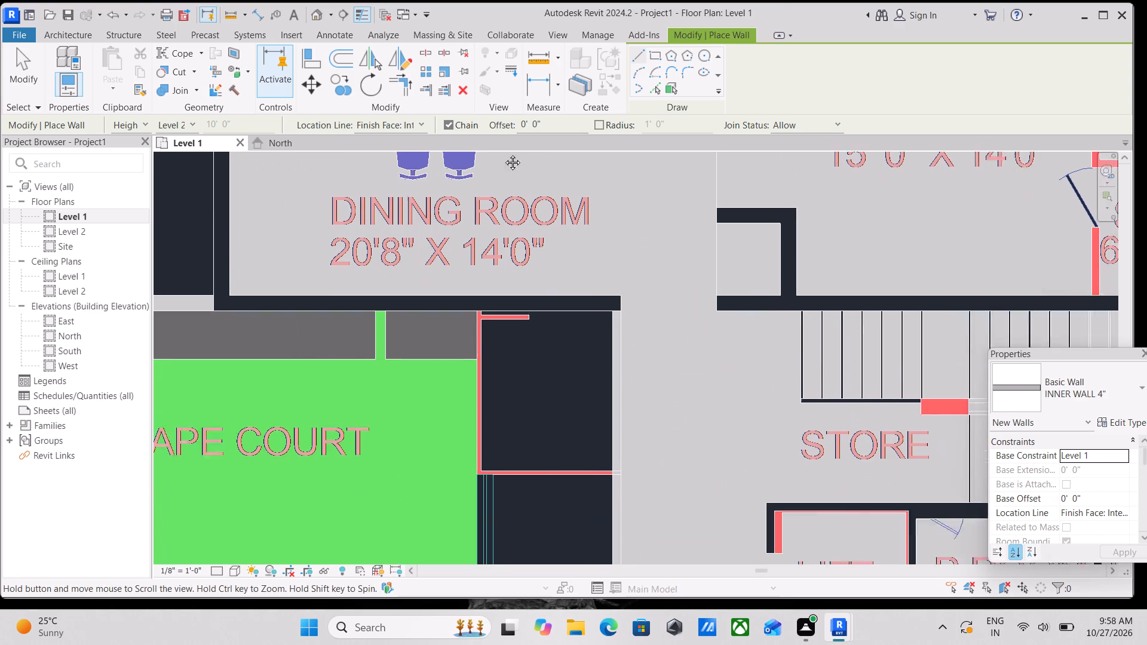
middle_click_drag(504, 153, 501, 130)
scroll(411, 352, "down", 2)
middle_click_drag(412, 339, 446, 229)
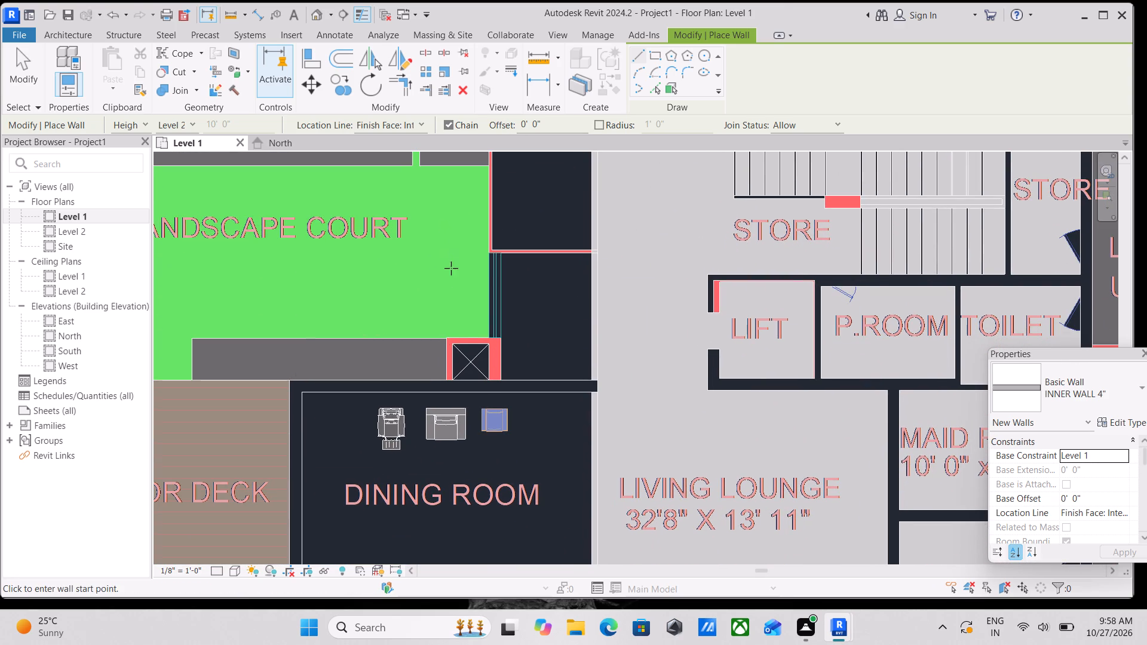
scroll(528, 398, "up", 1)
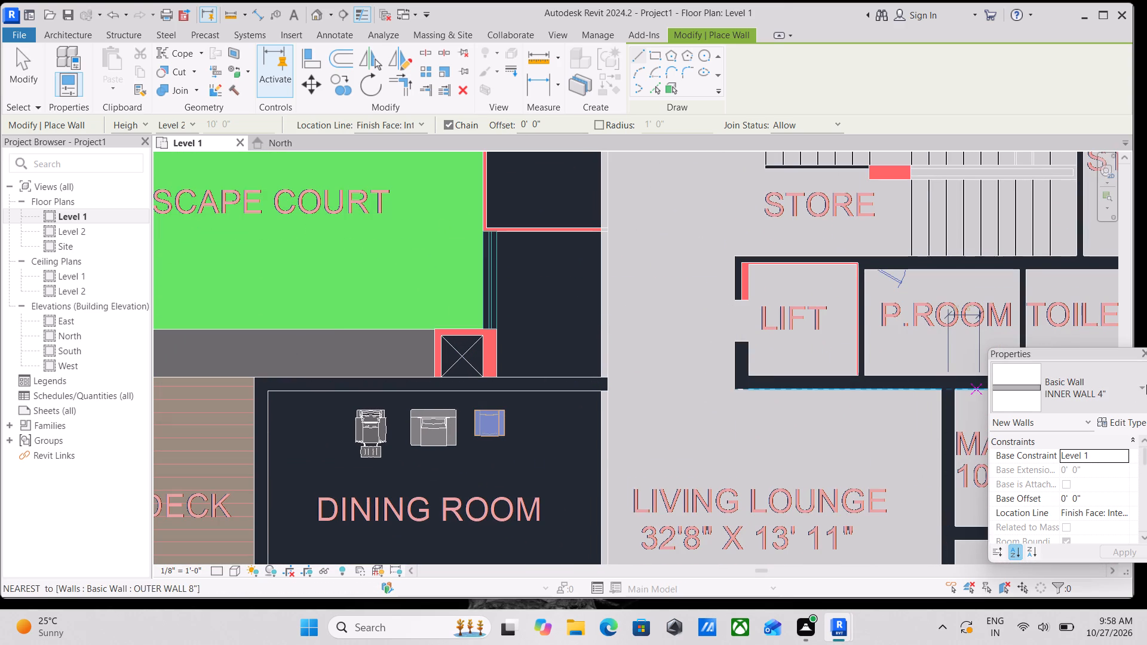
Draw an OUTER WALL 8" about 7 ft long along the landscape court's edge, from the dining room wall by the column to the crossing partition.
left_click(1125, 401)
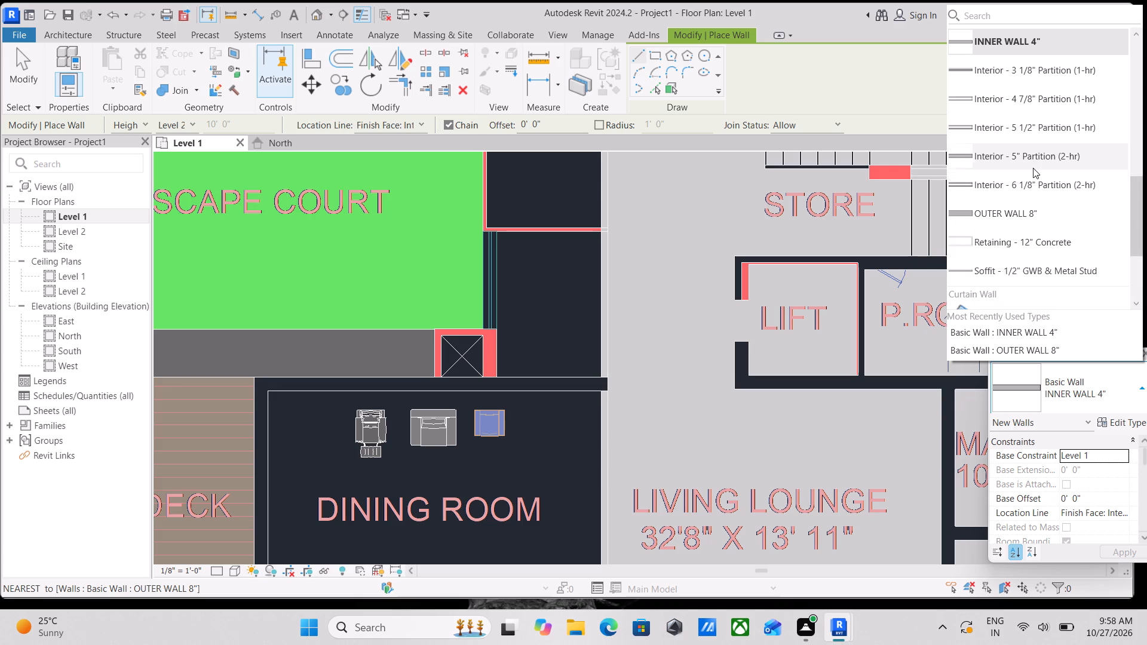
scroll(1033, 145, "up", 2)
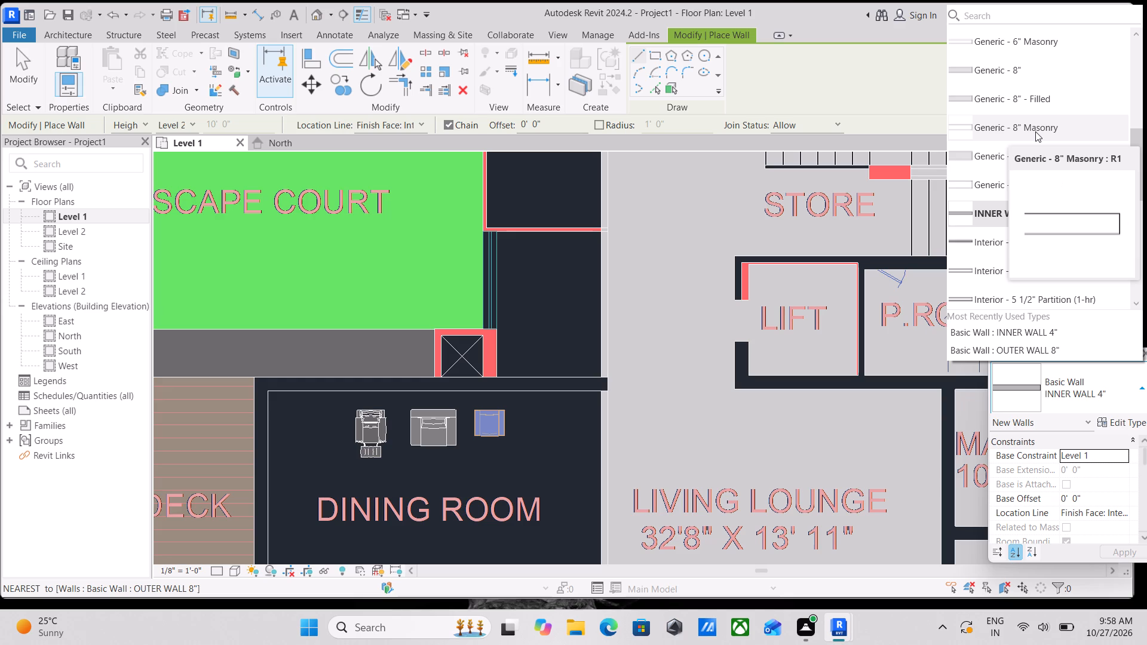
scroll(1031, 136, "down", 1)
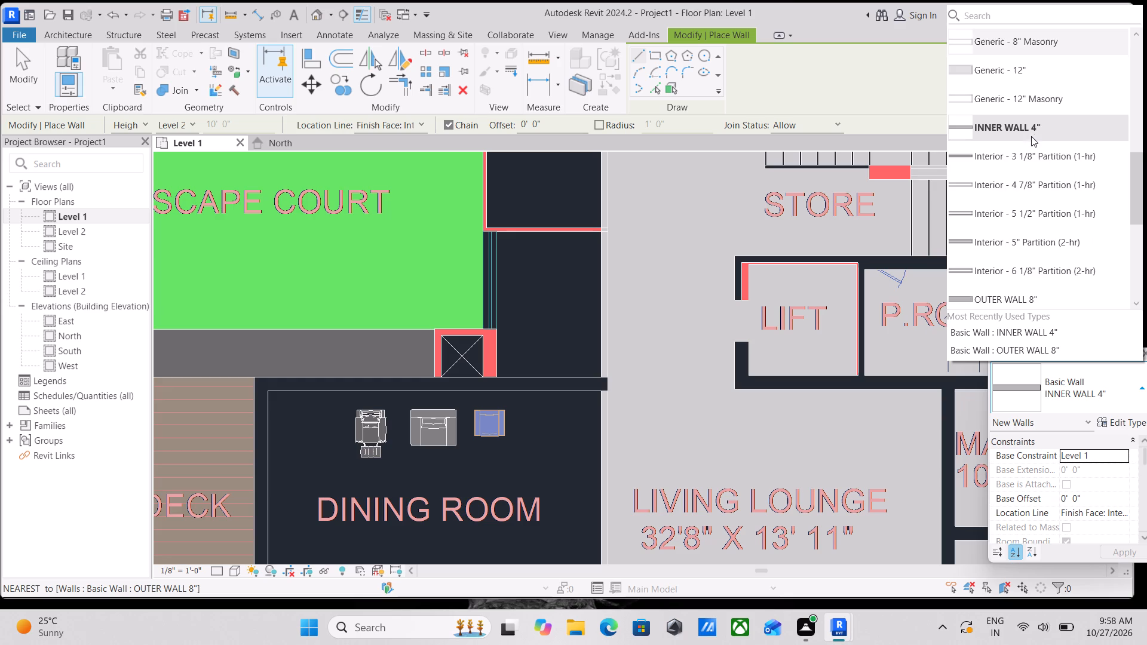
scroll(1041, 189, "down", 2)
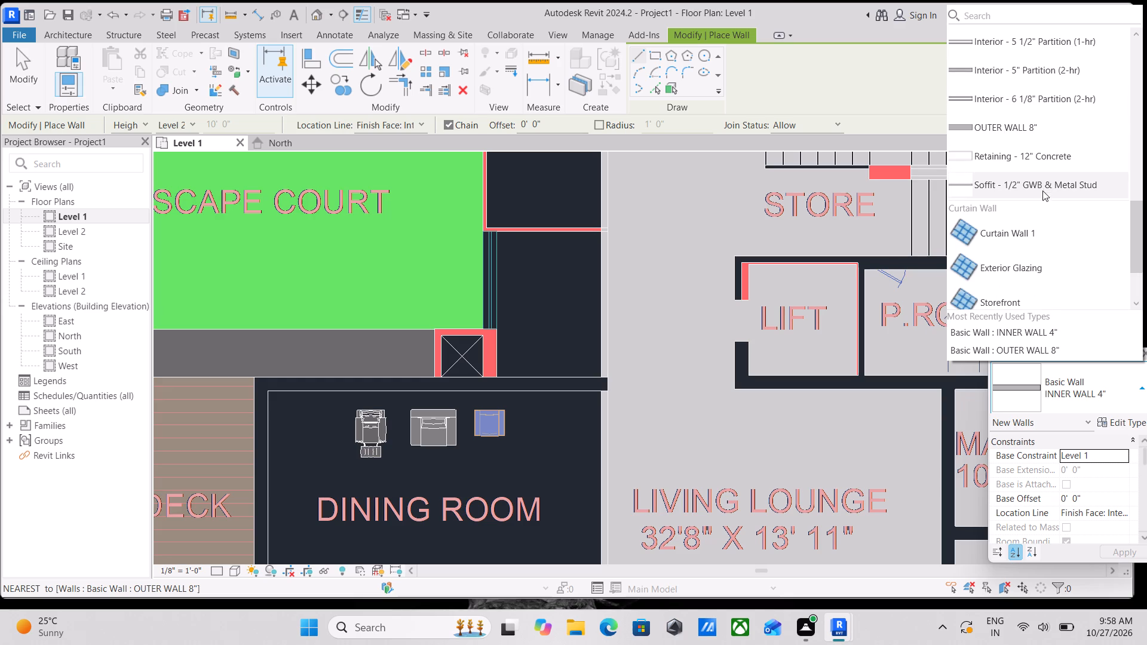
left_click(1028, 130)
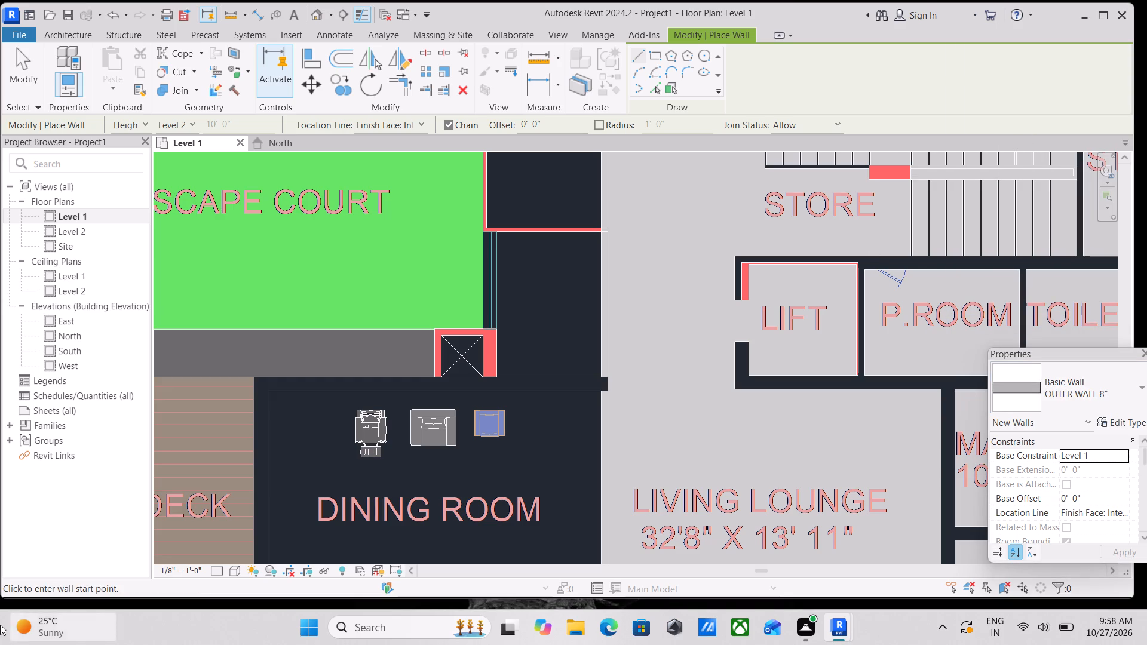
scroll(508, 352, "up", 6)
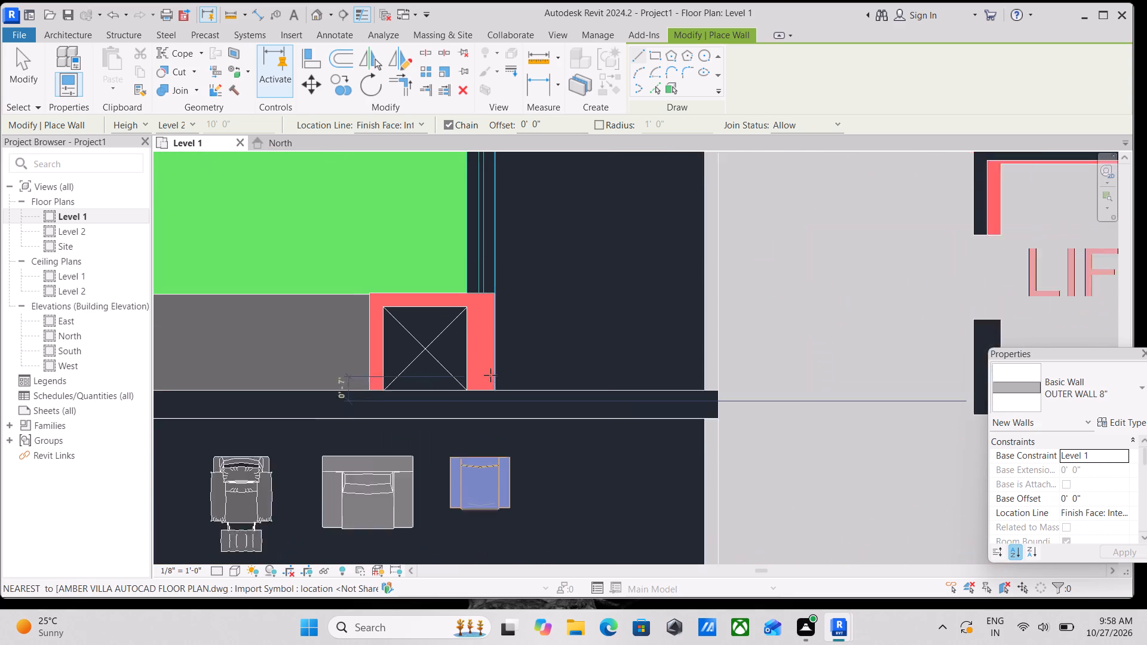
left_click(499, 394)
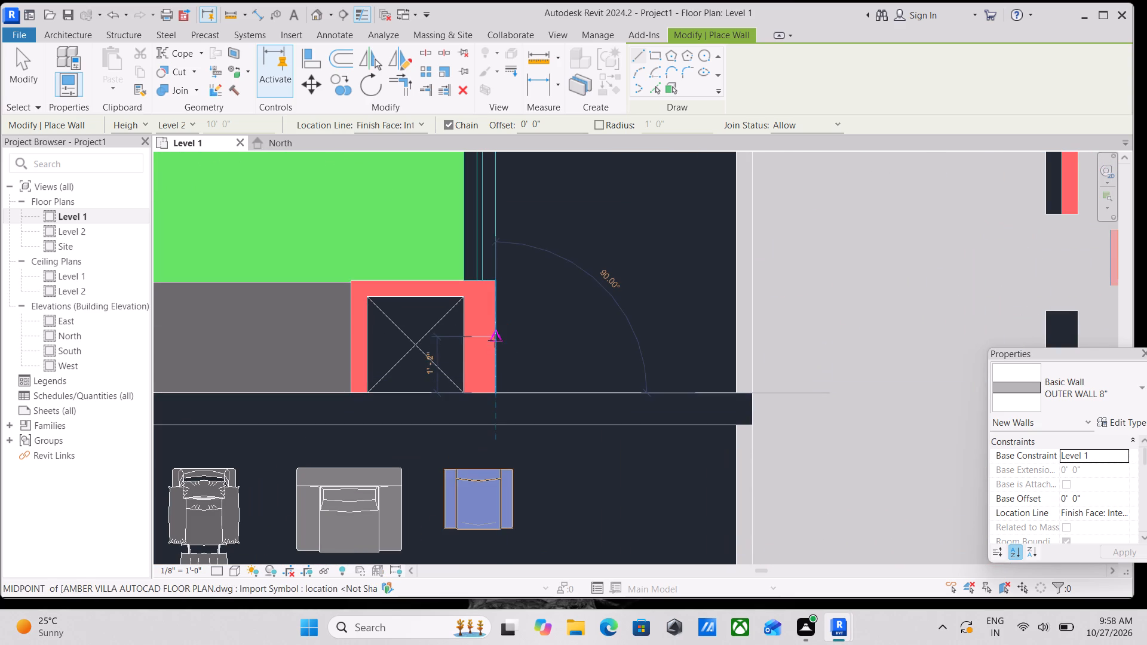
middle_click_drag(495, 340, 495, 454)
middle_click_drag(498, 317, 481, 460)
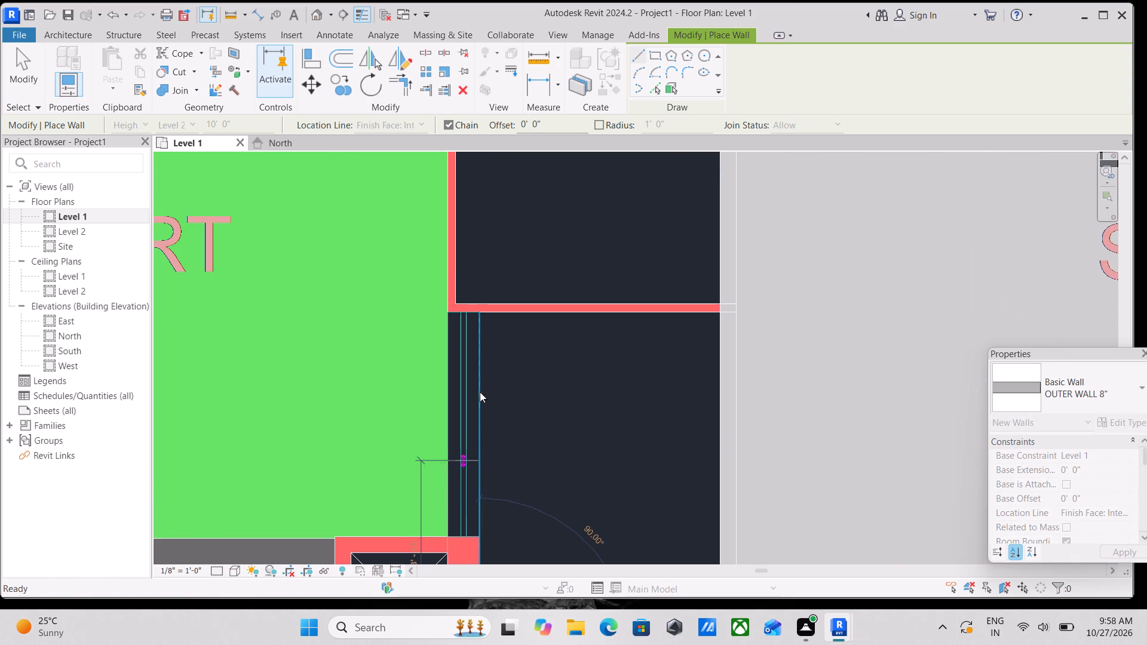
left_click(483, 311)
key("Escape")
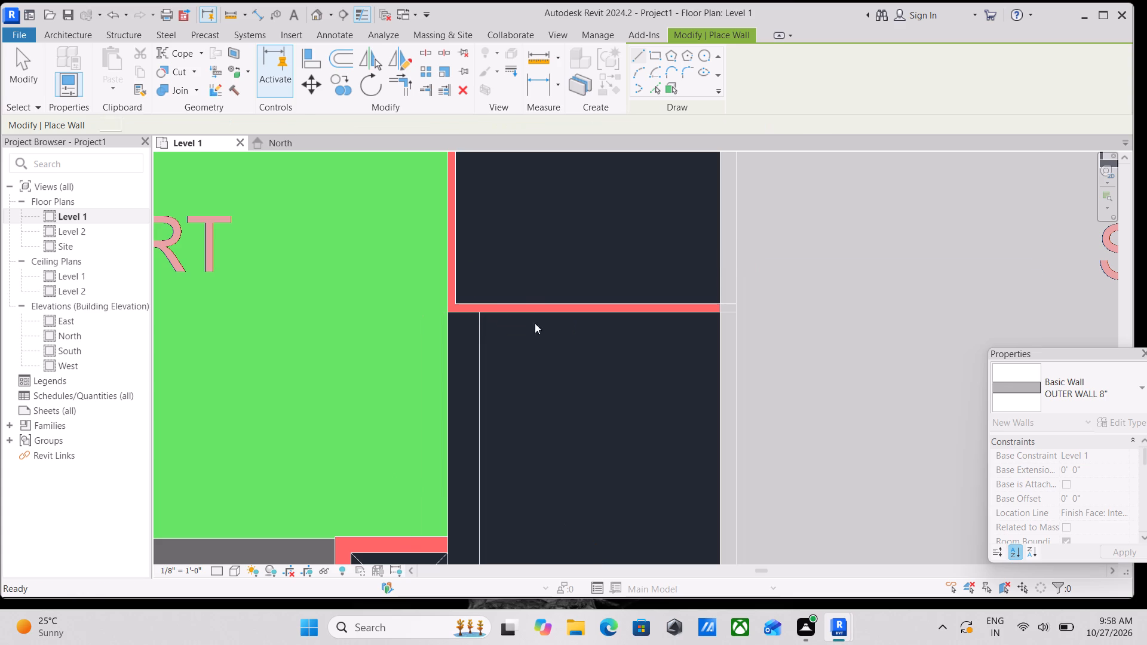
Continue the OUTER WALL 8" along the landscape court's edge, from the partition to the wall of the 20'8" x 14'0" dining room.
scroll(546, 327, "down", 4)
middle_click_drag(548, 337, 534, 401)
scroll(546, 392, "down", 2)
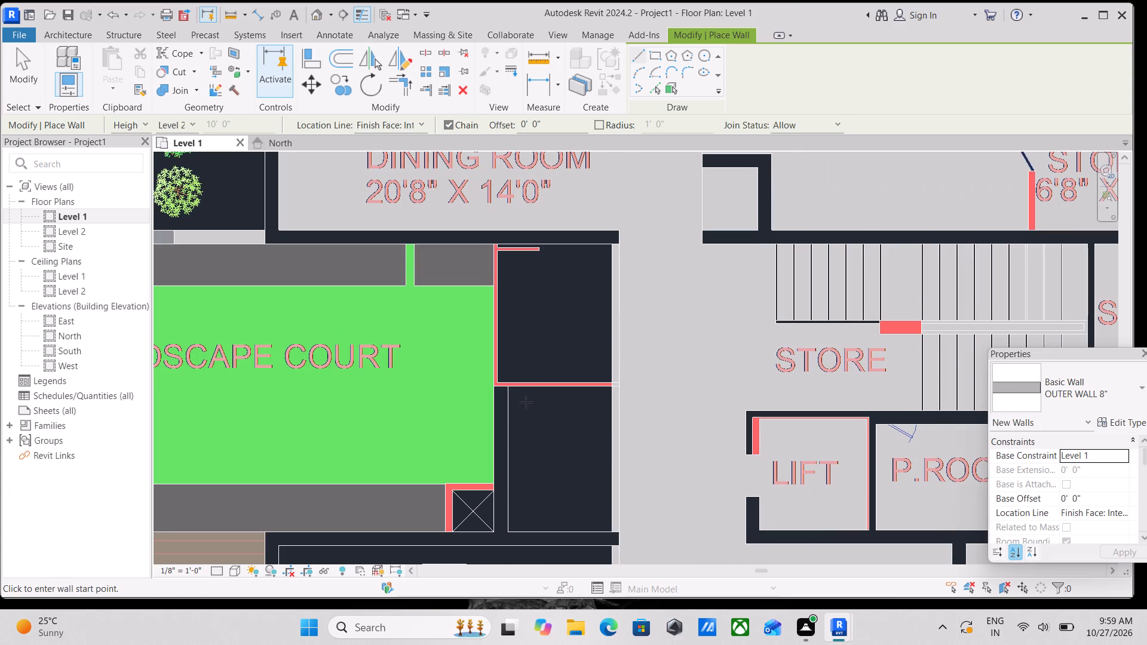
scroll(521, 402, "up", 2)
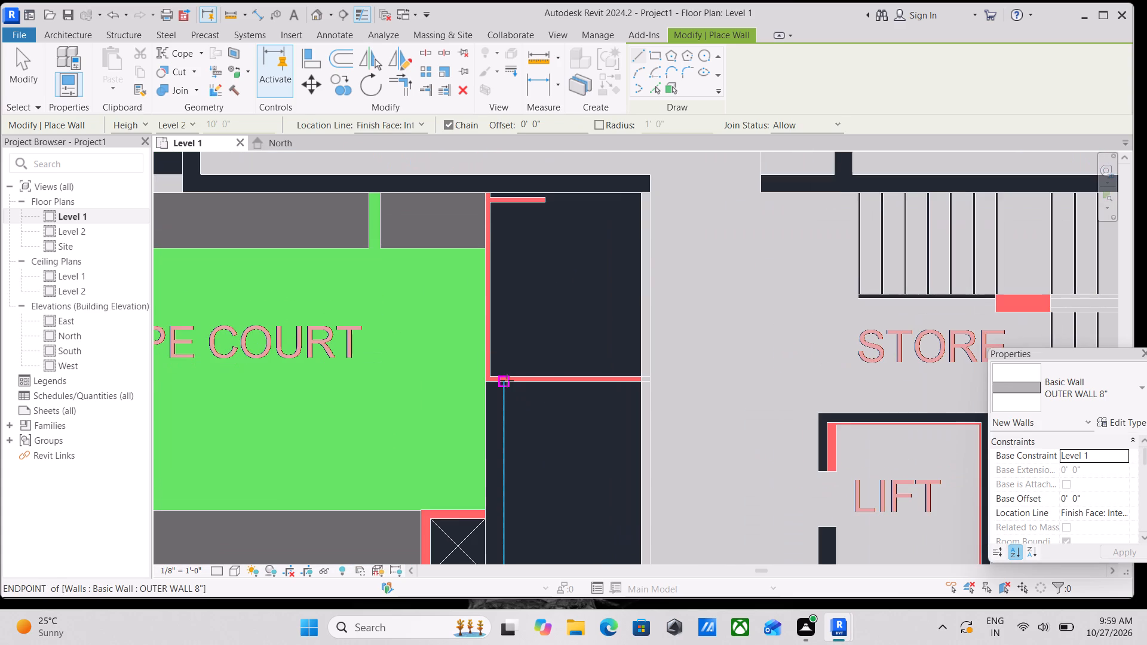
left_click(507, 380)
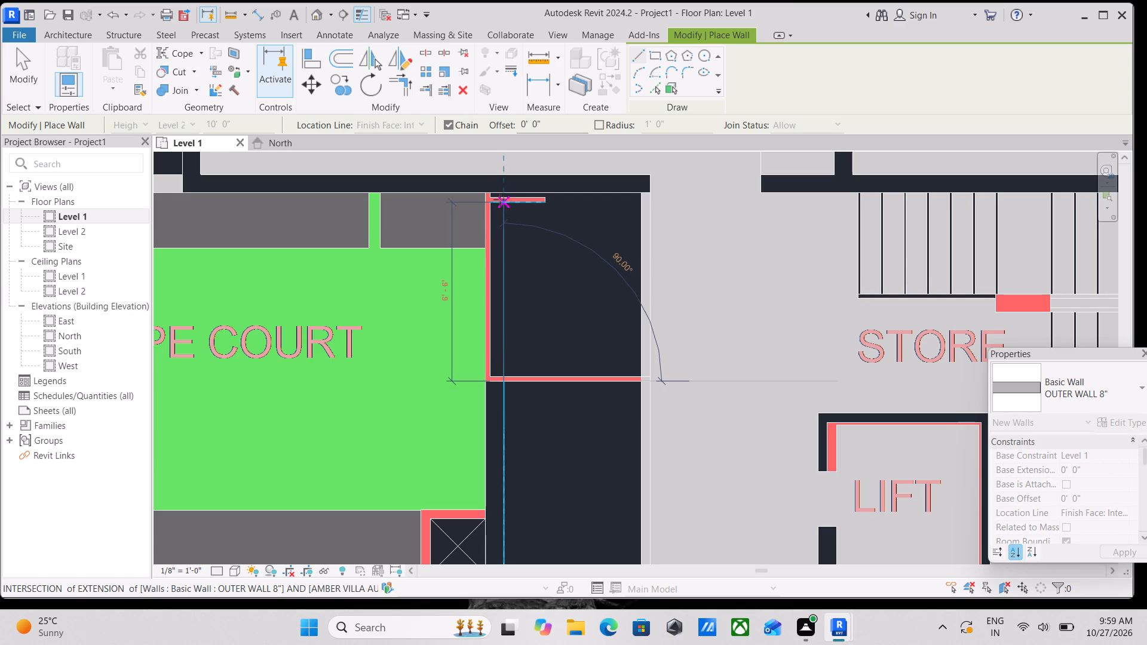
left_click(500, 195)
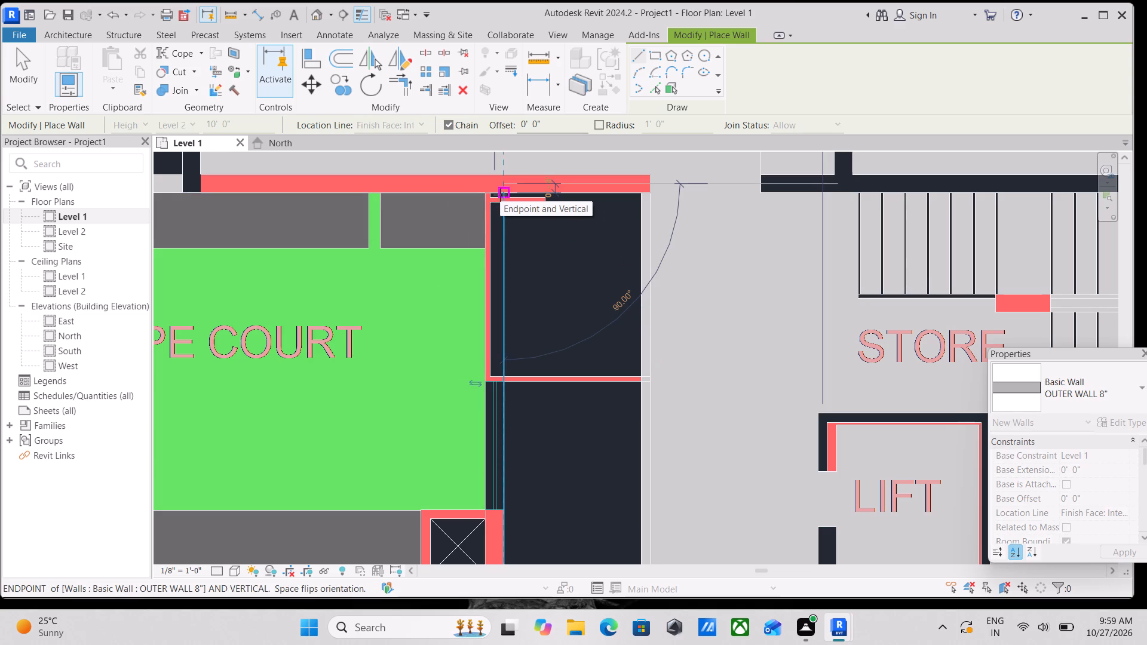
key("Escape")
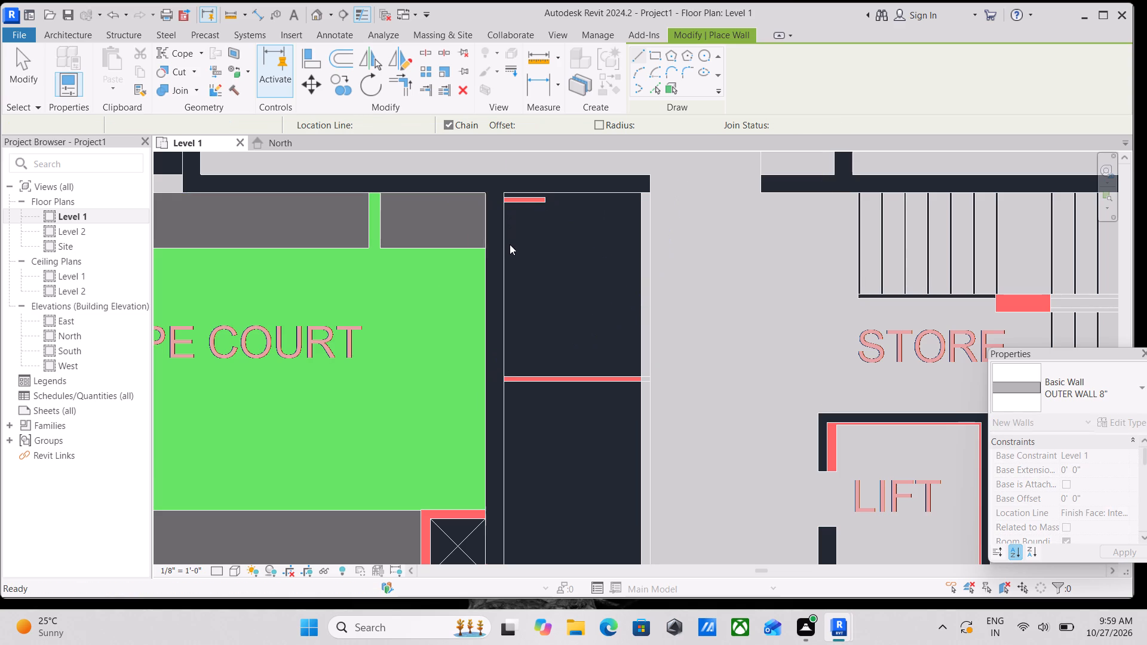
Examine the floor plan from the landscape court through the outdoor deck, drawing room and guest bedroom for walls still untraced.
scroll(510, 259, "down", 3)
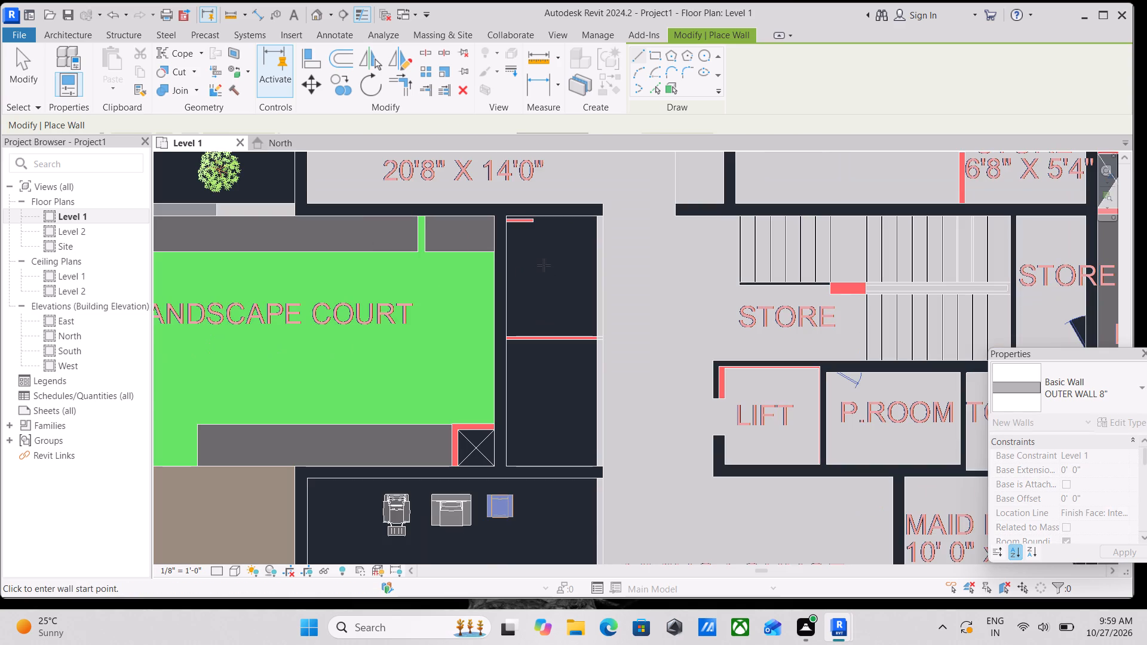
scroll(544, 265, "down", 3)
scroll(544, 268, "up", 1)
scroll(450, 342, "down", 2)
middle_click_drag(448, 338, 464, 189)
scroll(368, 397, "down", 2)
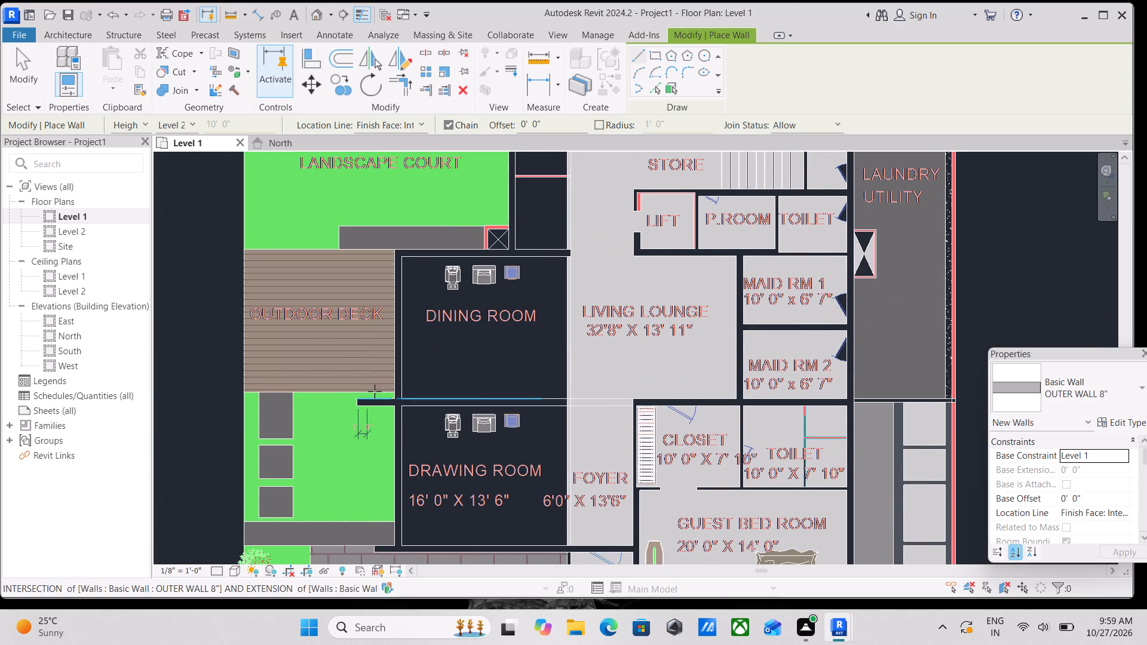
scroll(375, 391, "down", 1)
middle_click_drag(376, 391, 379, 341)
scroll(376, 391, "up", 1)
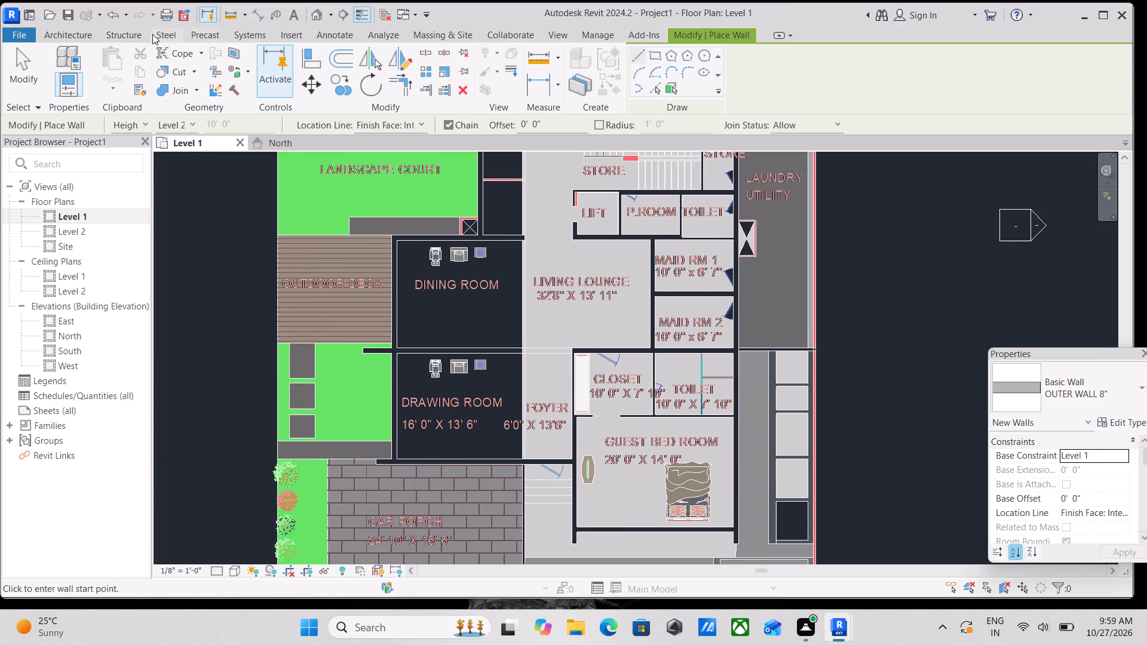
key("Escape")
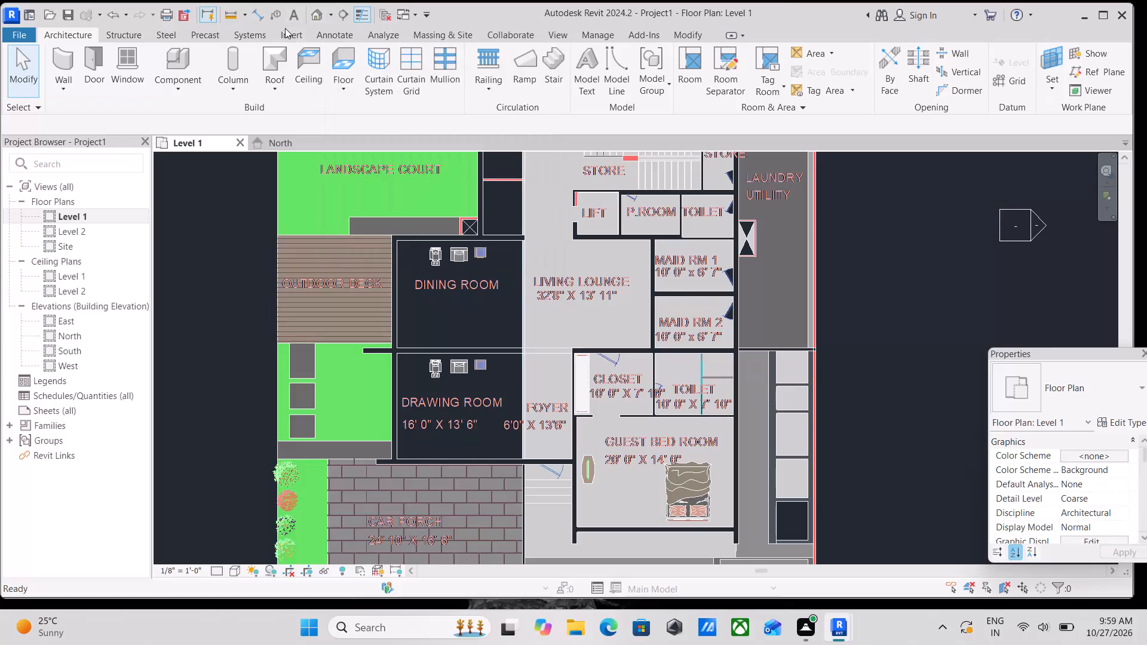
Inspect the villa's walls in the default 3D view, from the isometric and front directions, and return to the Level 1 plan.
left_click(315, 20)
scroll(490, 275, "up", 3)
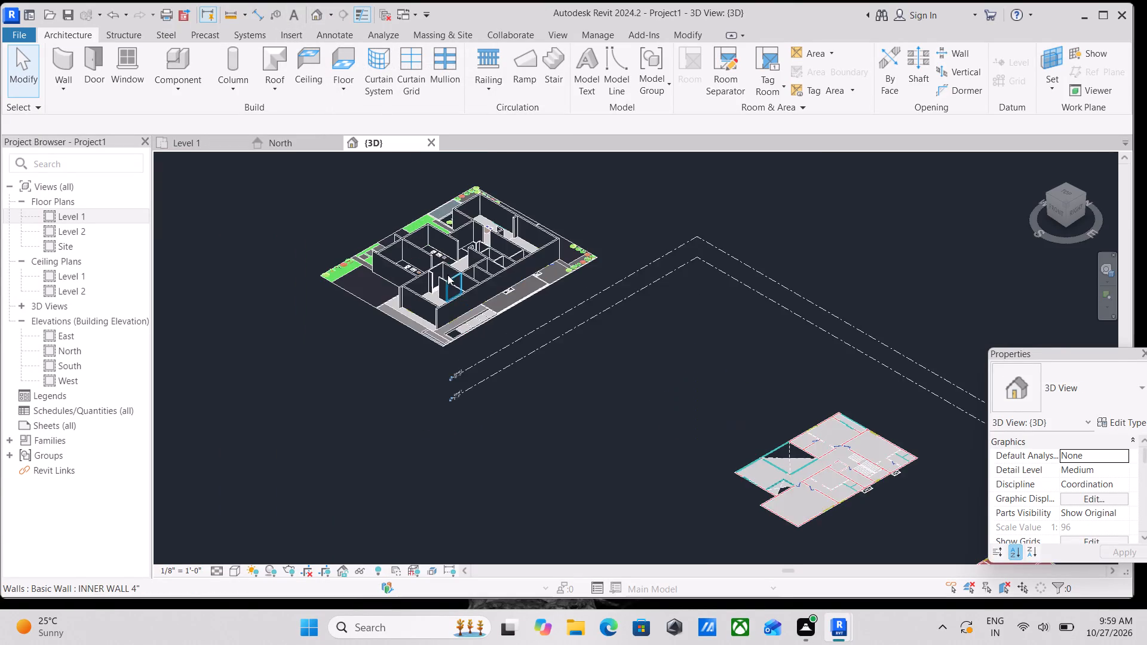
scroll(447, 273, "up", 12)
scroll(436, 243, "down", 3)
middle_click_drag(436, 243, 476, 289)
scroll(479, 265, "down", 3)
middle_click_drag(479, 265, 493, 285)
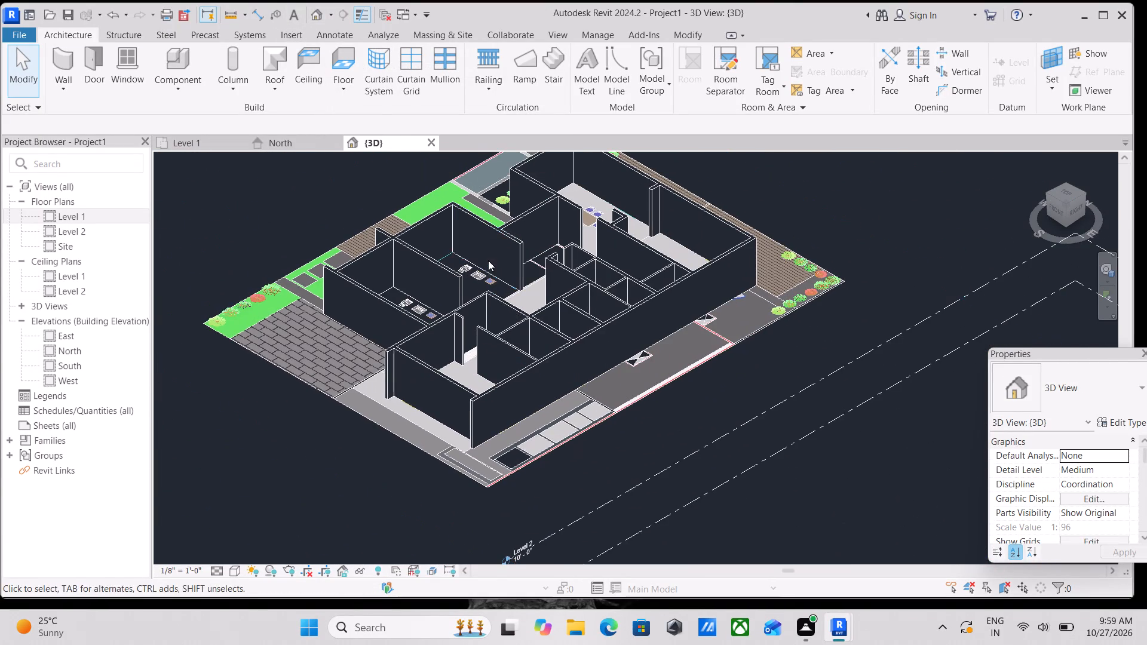
scroll(488, 260, "down", 1)
middle_click_drag(488, 260, 497, 279)
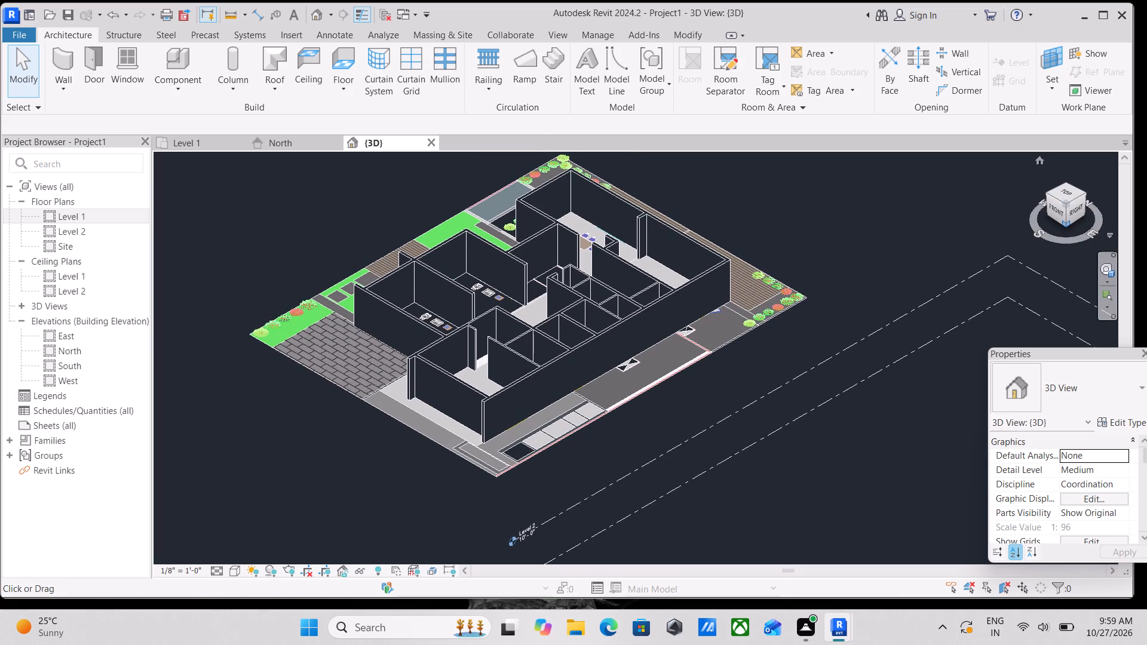
left_click(1056, 216)
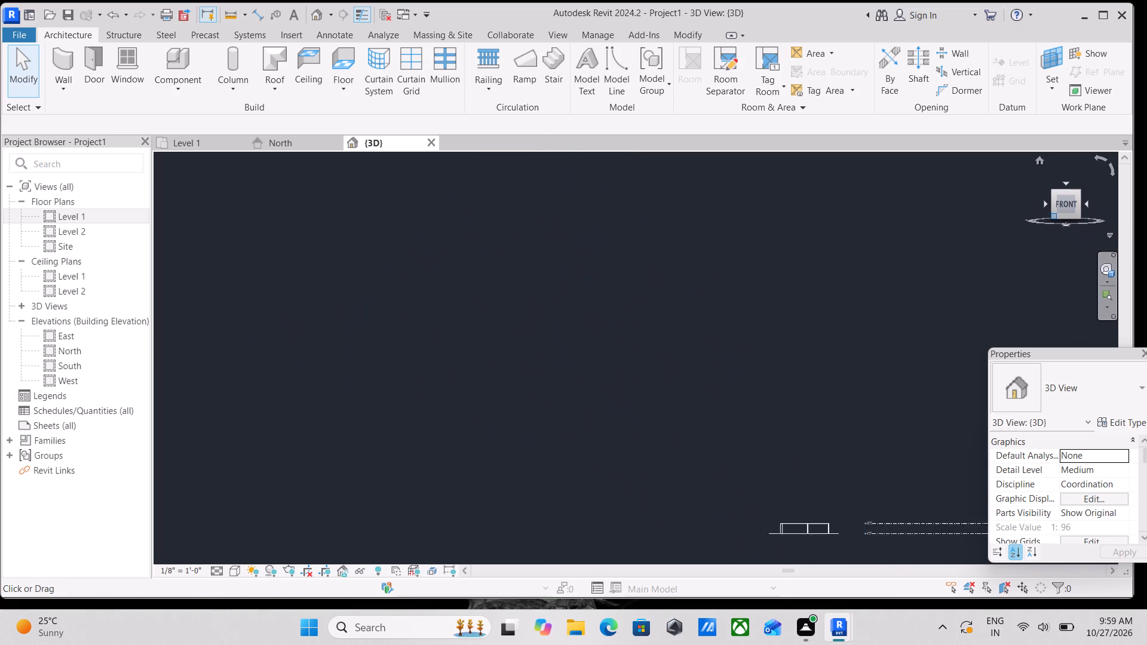
scroll(539, 354, "up", 4)
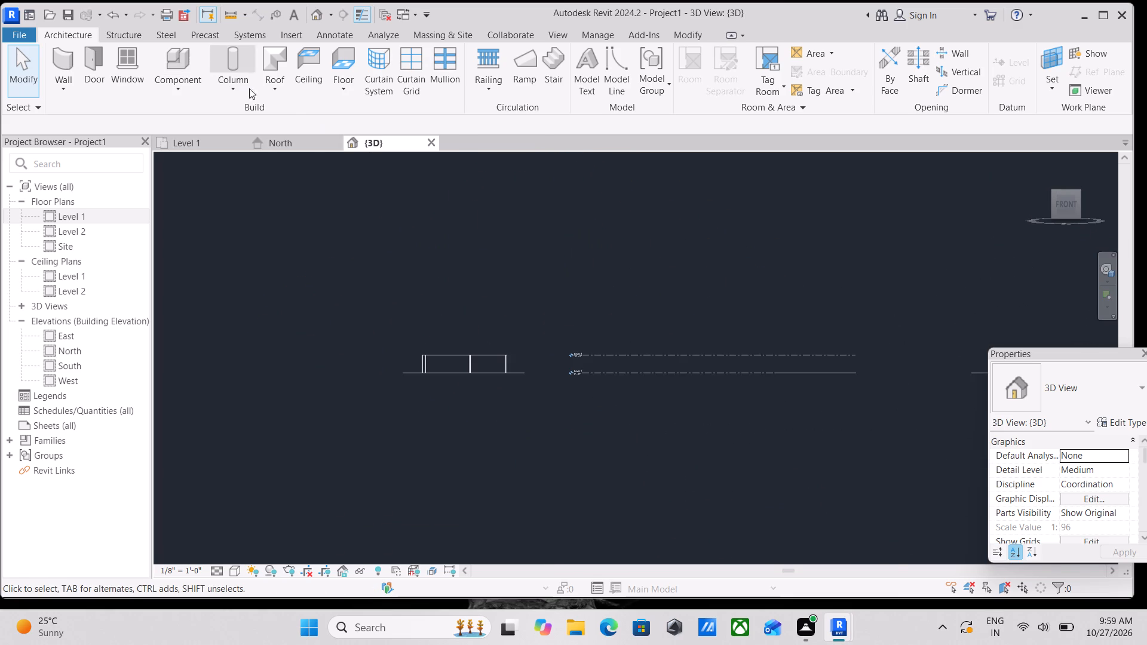
left_click(208, 139)
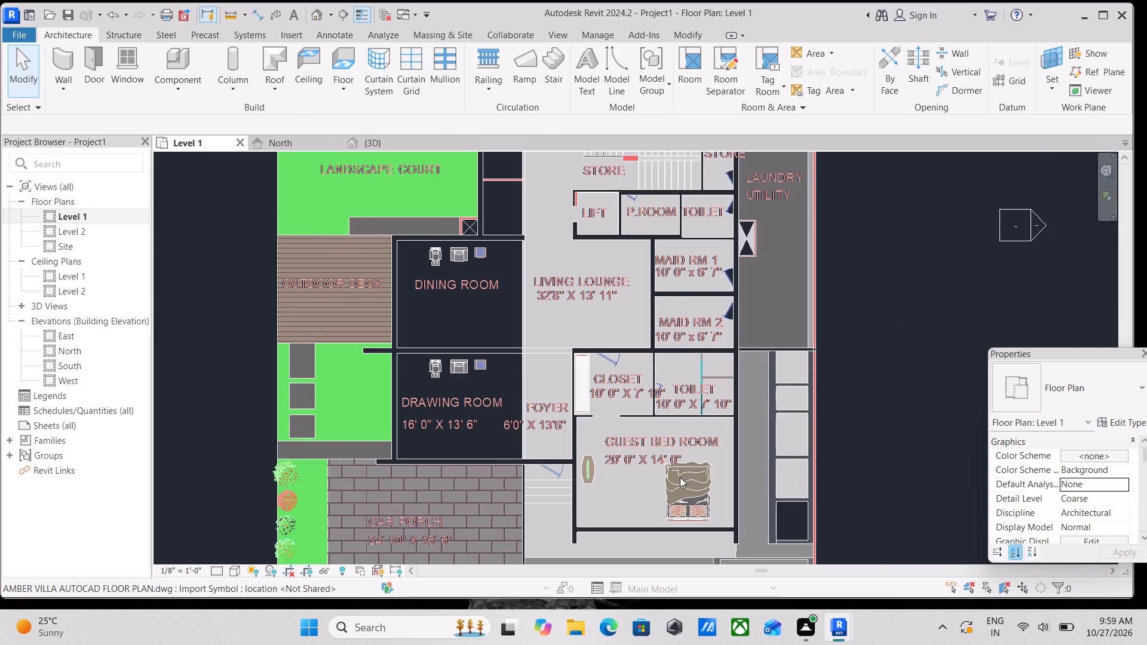
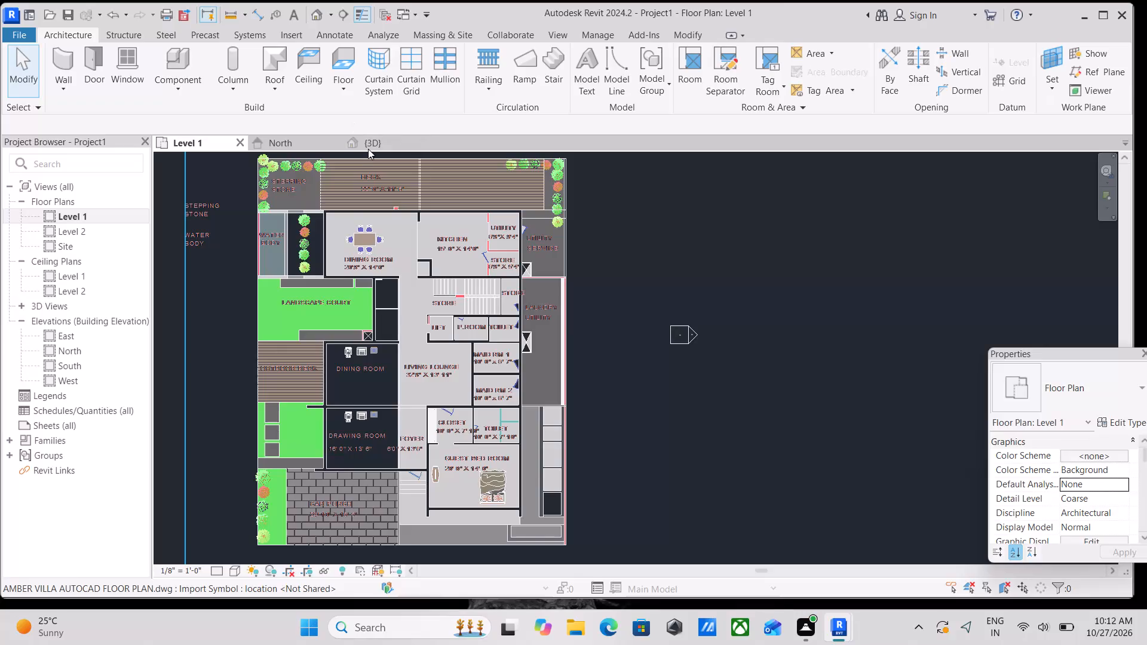
Inspect the Level 1 and Level 2 lines against the villa's walls in the front 3D view.
left_click(369, 147)
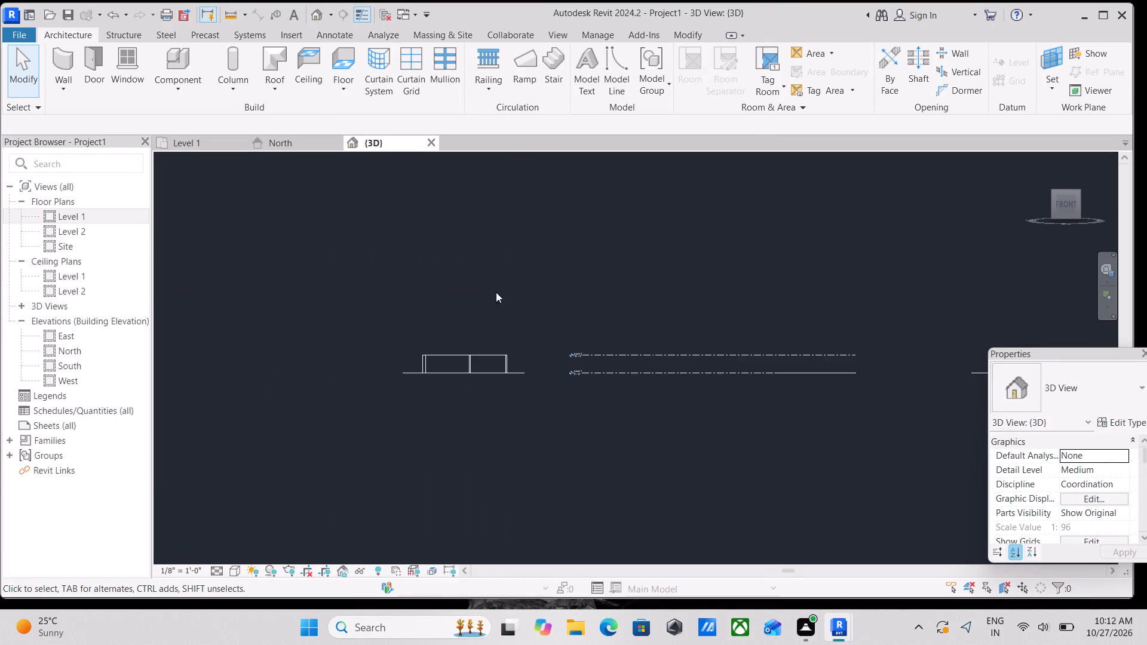
left_click(200, 139)
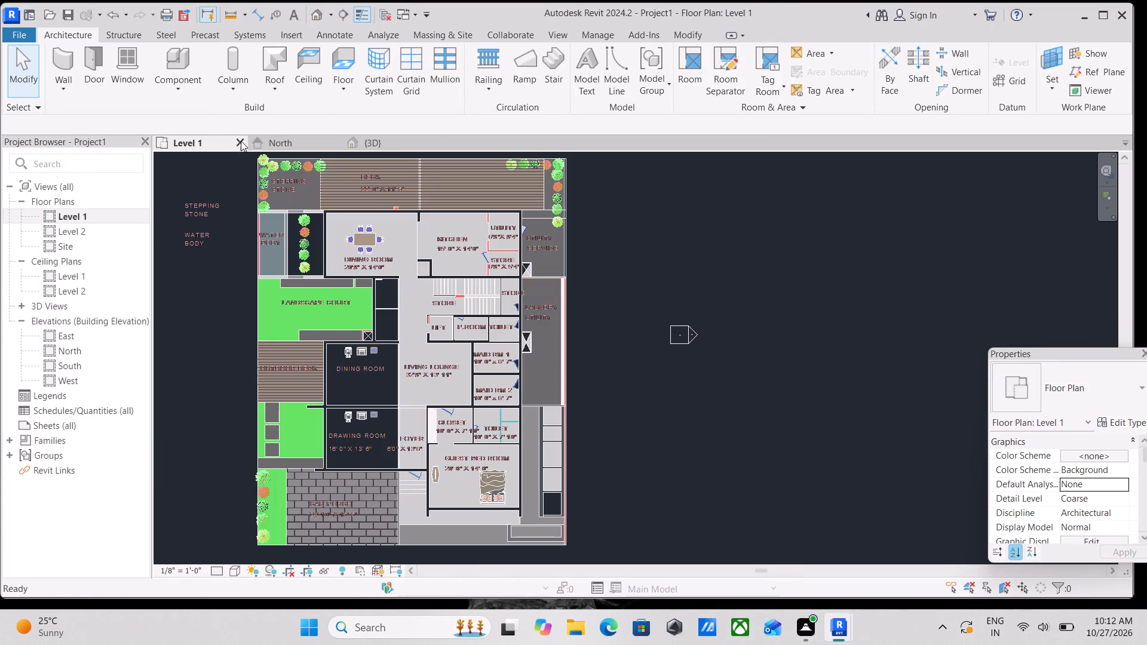
left_click(381, 145)
scroll(511, 379, "up", 2)
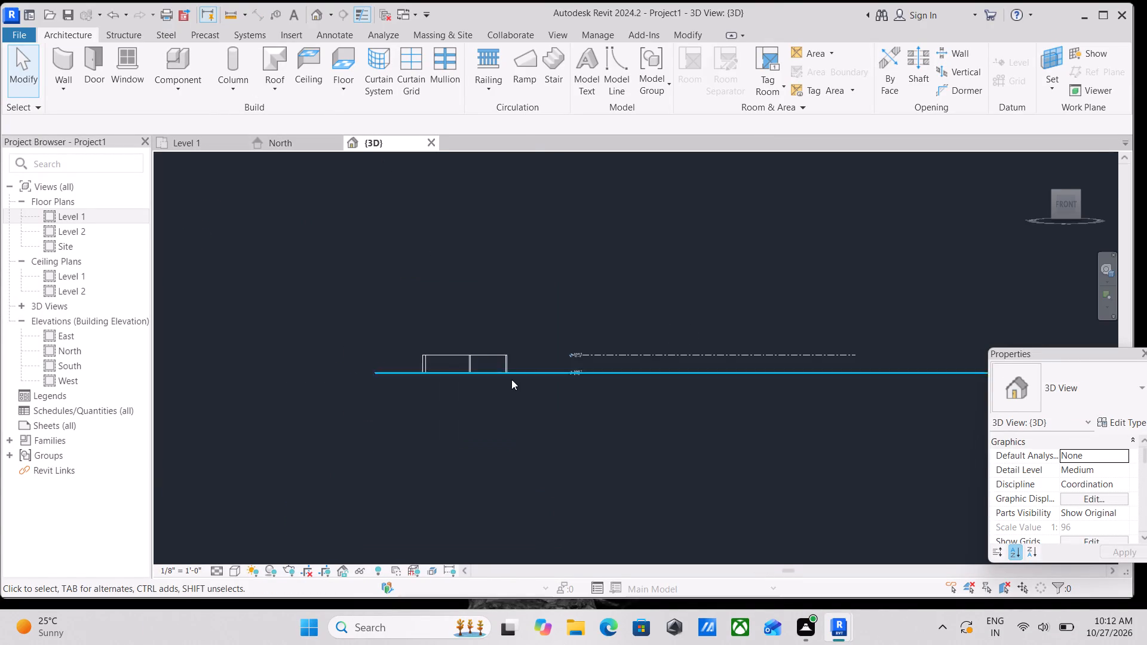
scroll(511, 379, "up", 1)
scroll(445, 368, "up", 5)
middle_click_drag(240, 289, 332, 305)
scroll(346, 294, "down", 5)
middle_click_drag(305, 317, 253, 334)
left_click(615, 337)
scroll(598, 337, "up", 4)
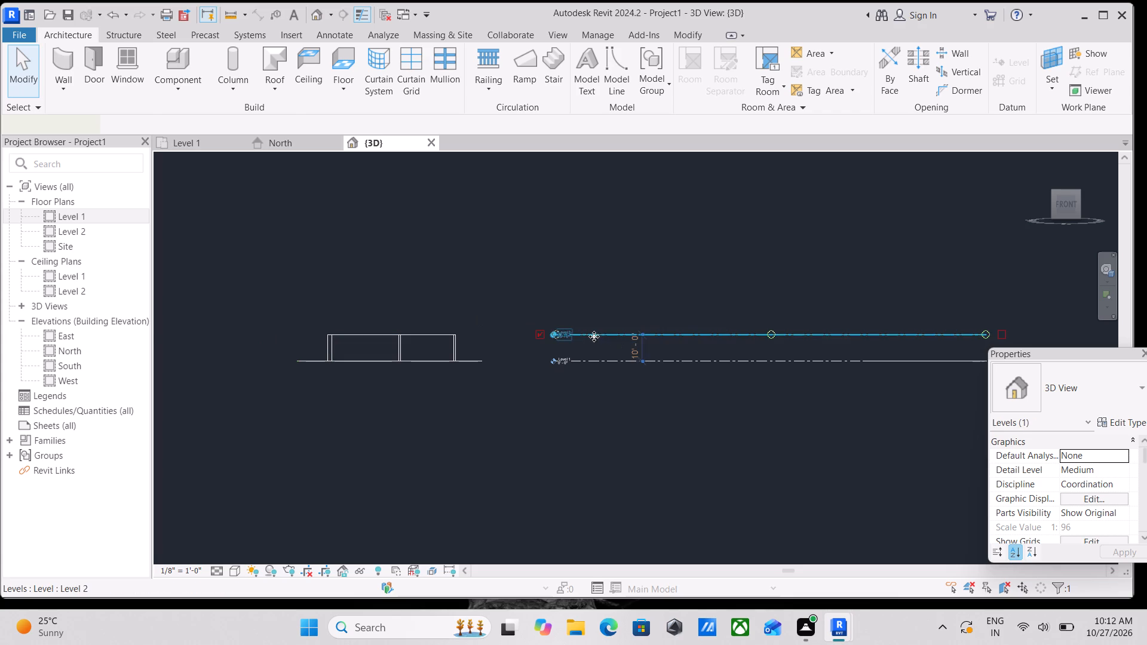
scroll(619, 351, "up", 4)
scroll(489, 305, "up", 1)
scroll(397, 306, "down", 3)
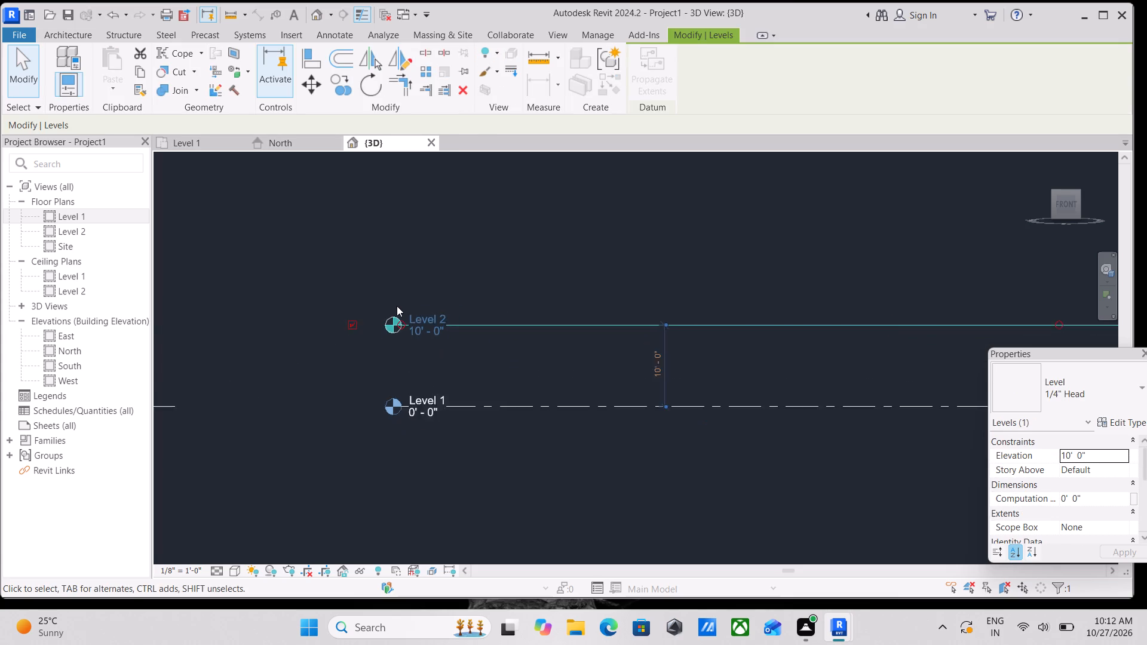
middle_click_drag(421, 289, 477, 282)
scroll(426, 288, "down", 1)
scroll(468, 304, "up", 4)
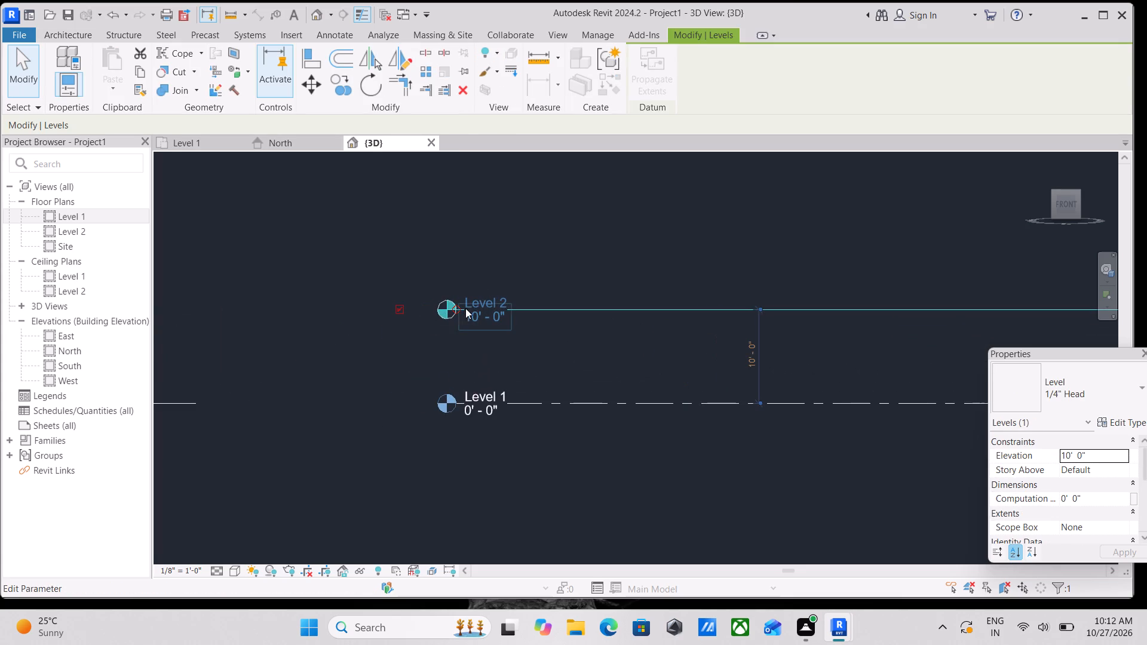
scroll(285, 364, "down", 4)
middle_click_drag(284, 364, 544, 379)
scroll(606, 271, "down", 1)
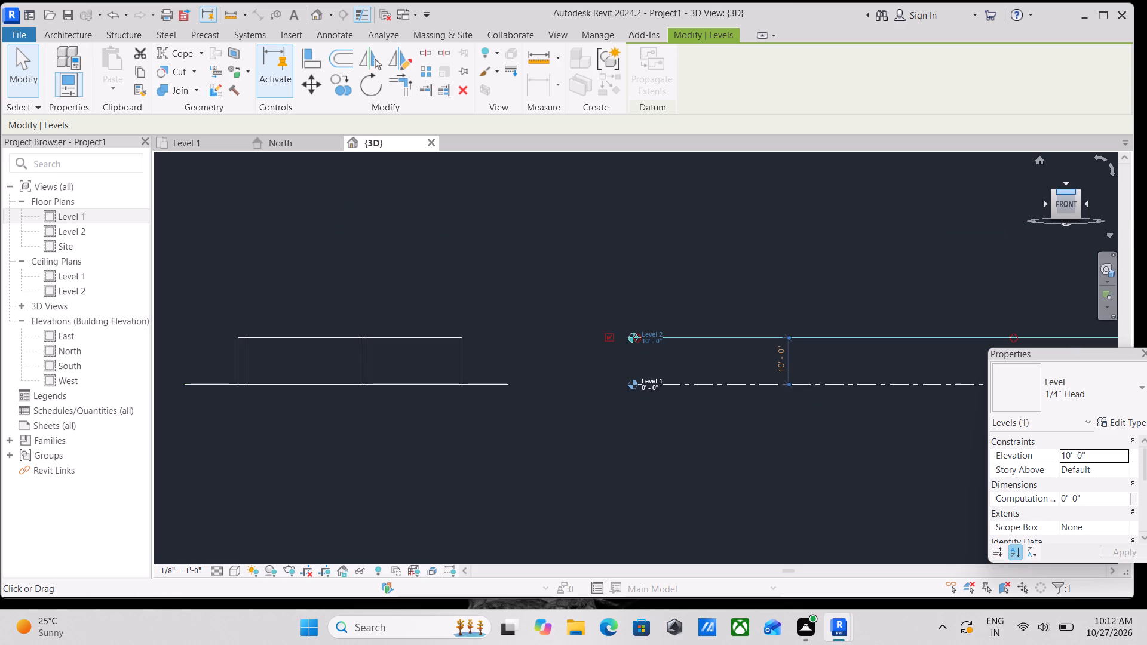
Inspect the villa's walls in an isometric 3D view, close up around the drawing room, dining room and car porch.
left_click(1081, 192)
scroll(705, 335, "up", 4)
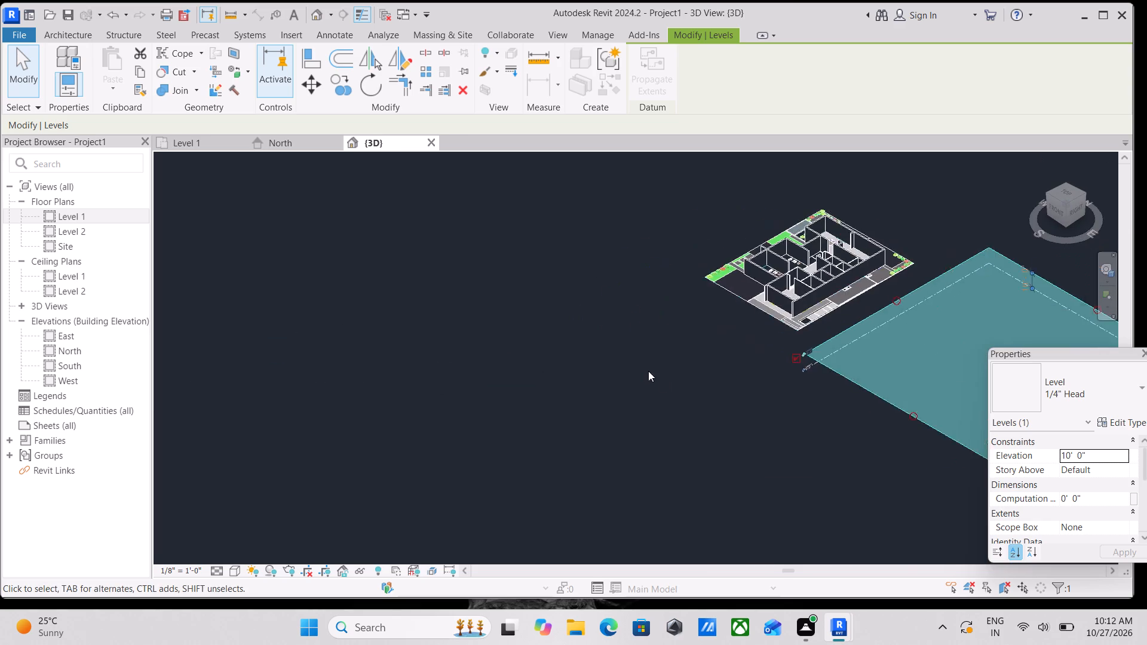
scroll(645, 370, "up", 3)
middle_click_drag(308, 260, 518, 377)
scroll(518, 377, "up", 3)
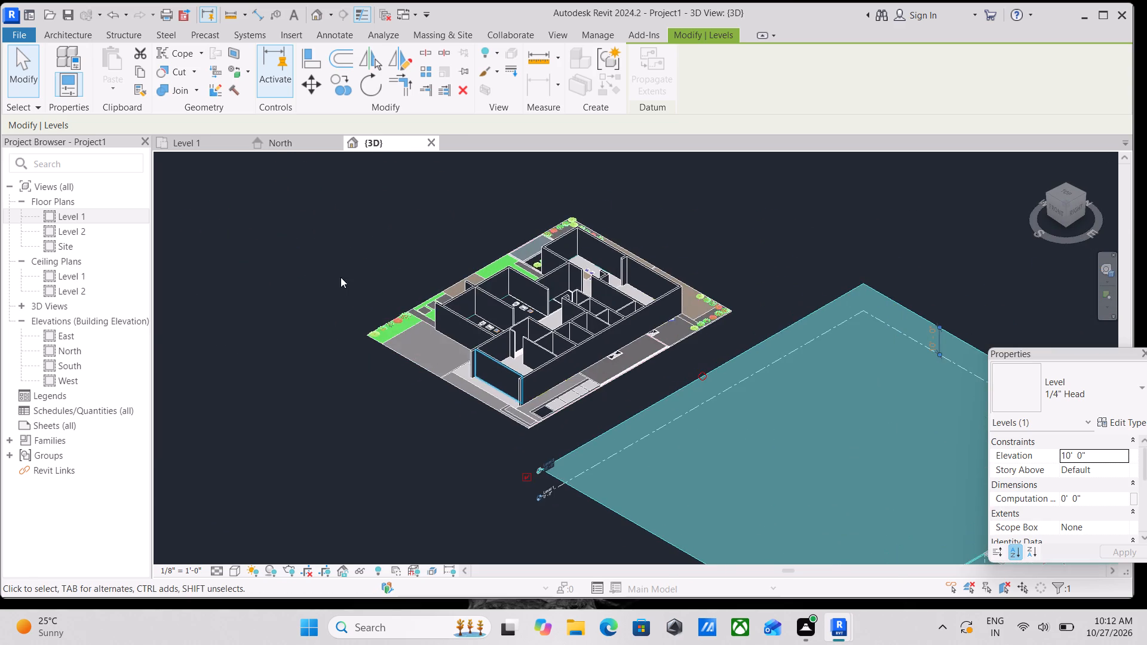
scroll(341, 277, "up", 5)
scroll(566, 354, "up", 4)
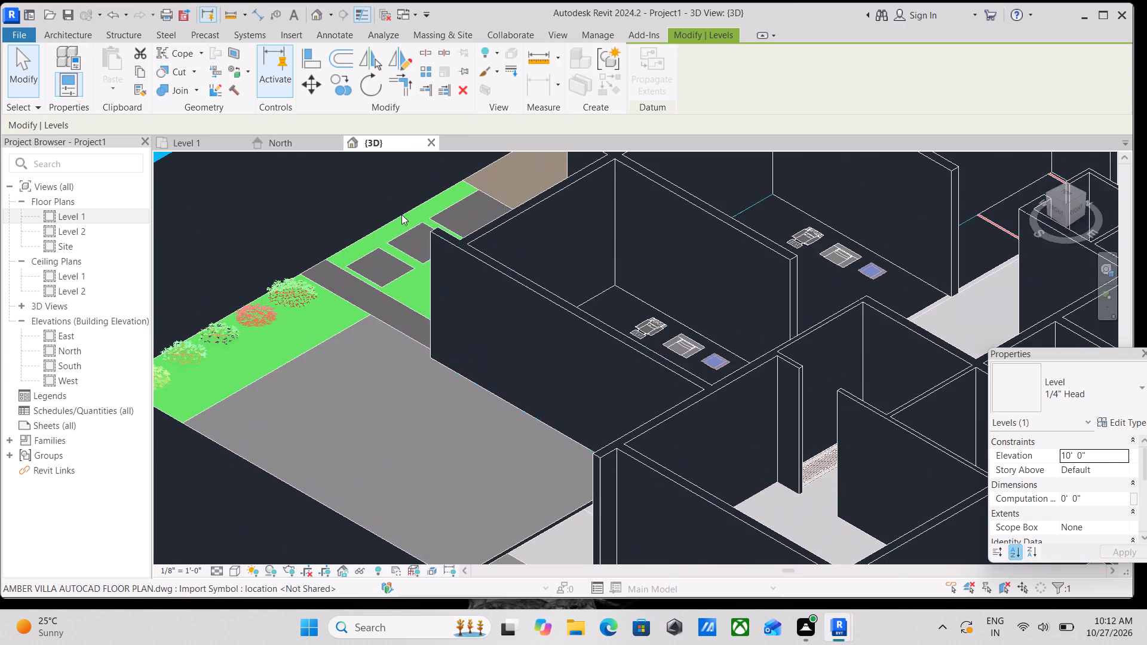
scroll(401, 214, "down", 3)
middle_click_drag(395, 217, 446, 266)
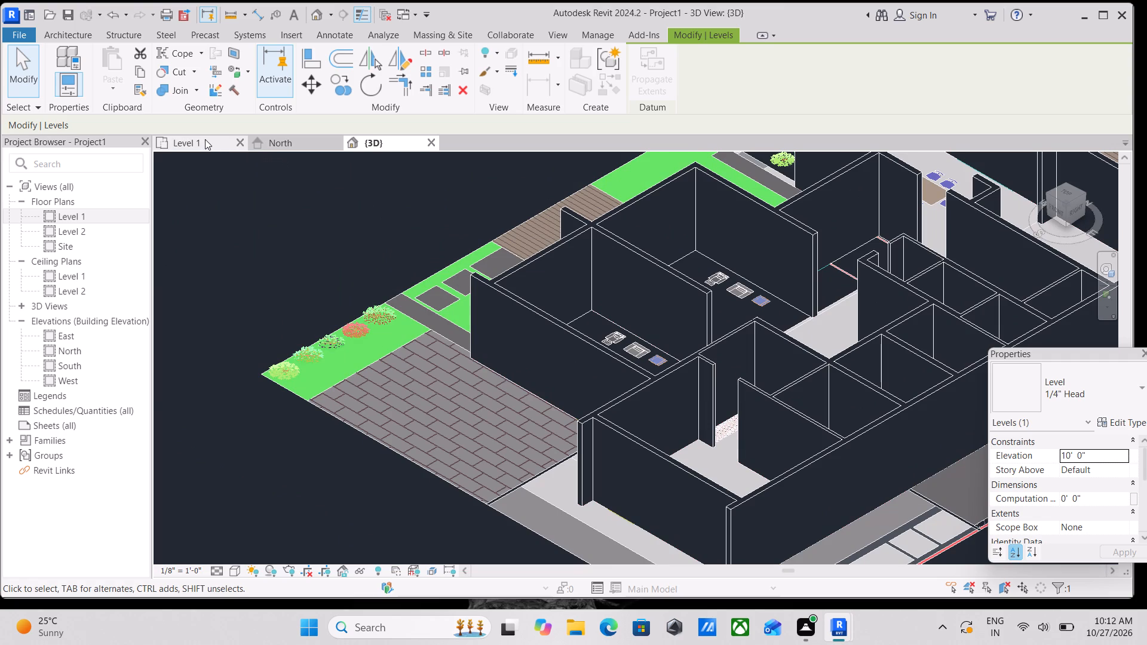
Set the Level 1 floor plan's visual style to Shaded and dismiss the save reminder without saving.
left_click(205, 139)
scroll(247, 163, "down", 2)
middle_click_drag(247, 163, 336, 175)
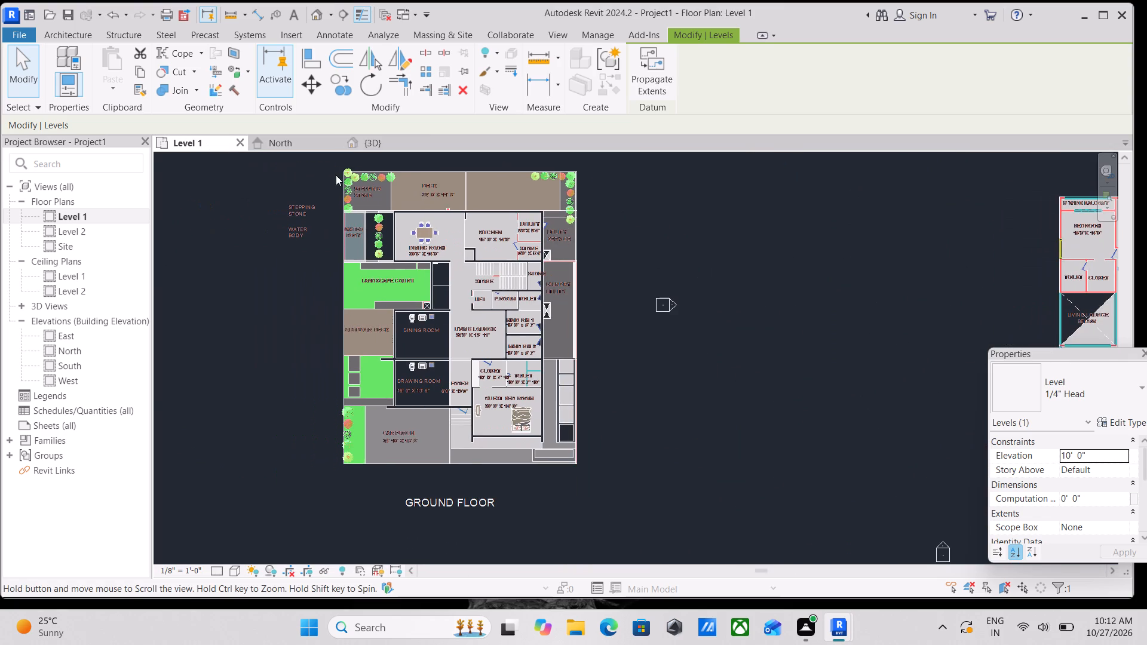
scroll(353, 181, "up", 4)
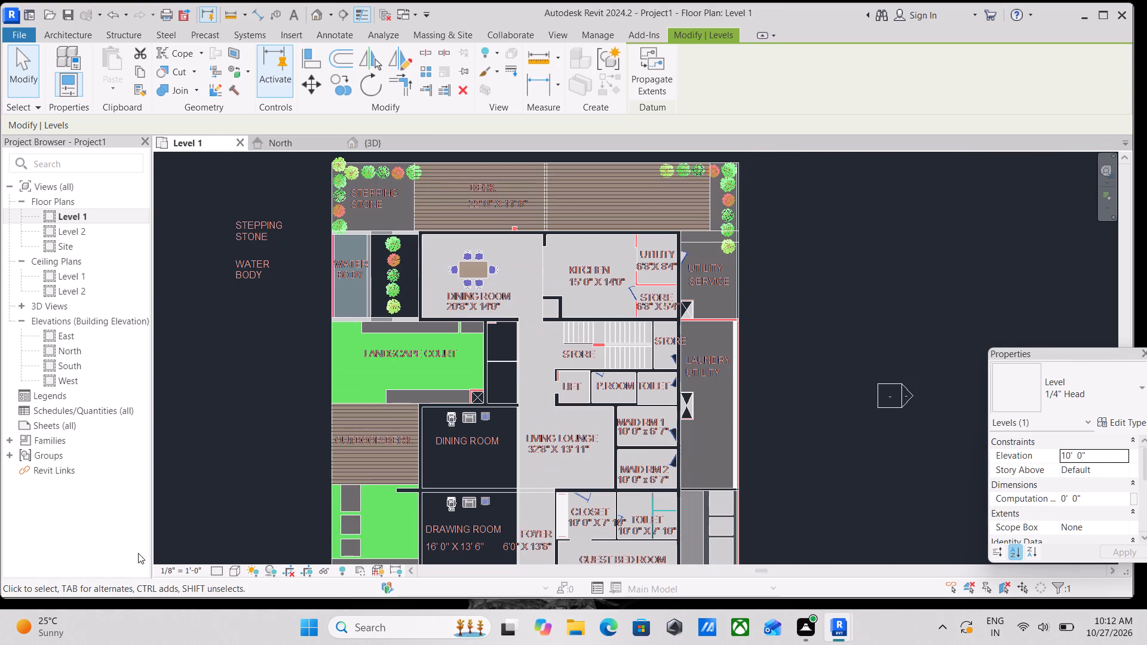
left_click(237, 567)
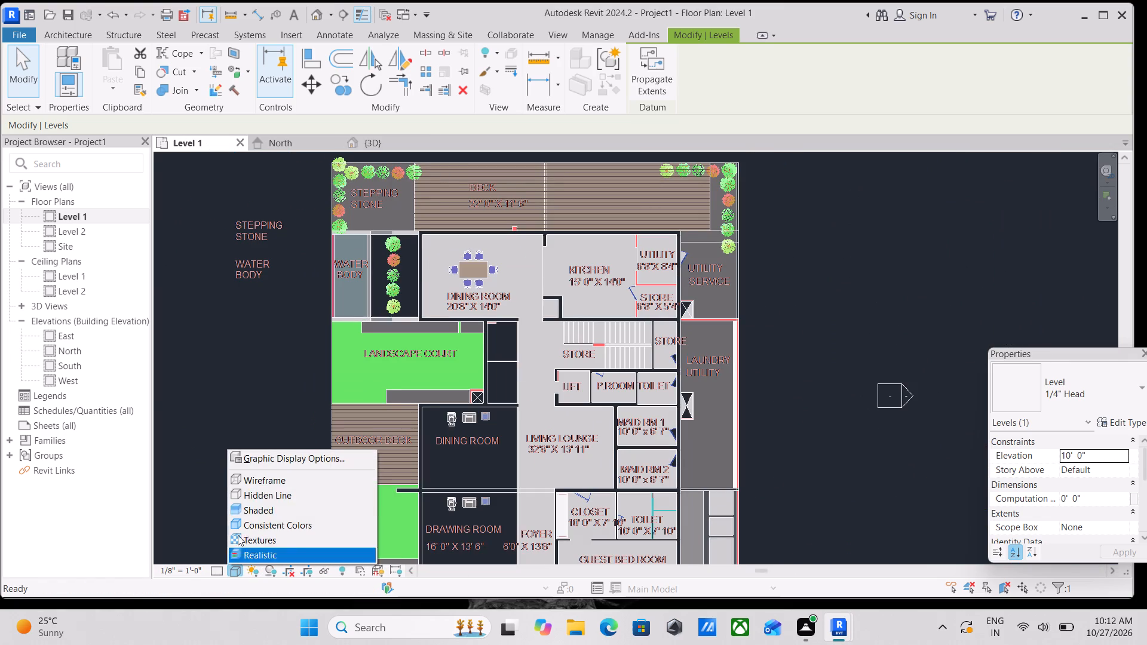
left_click(252, 511)
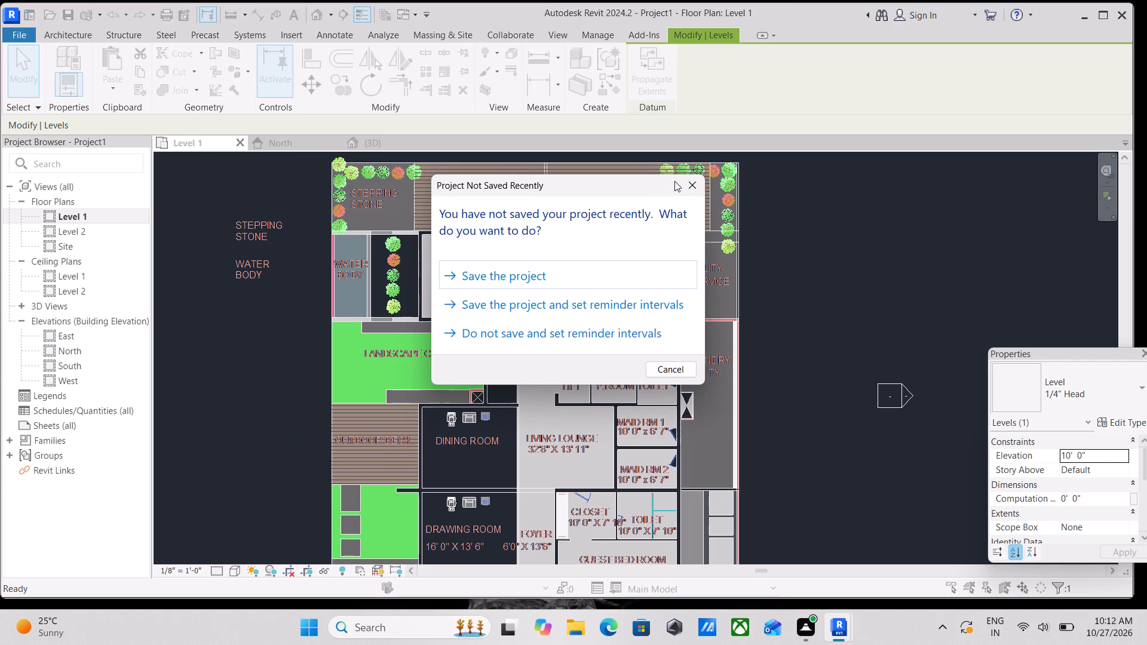
left_click(691, 183)
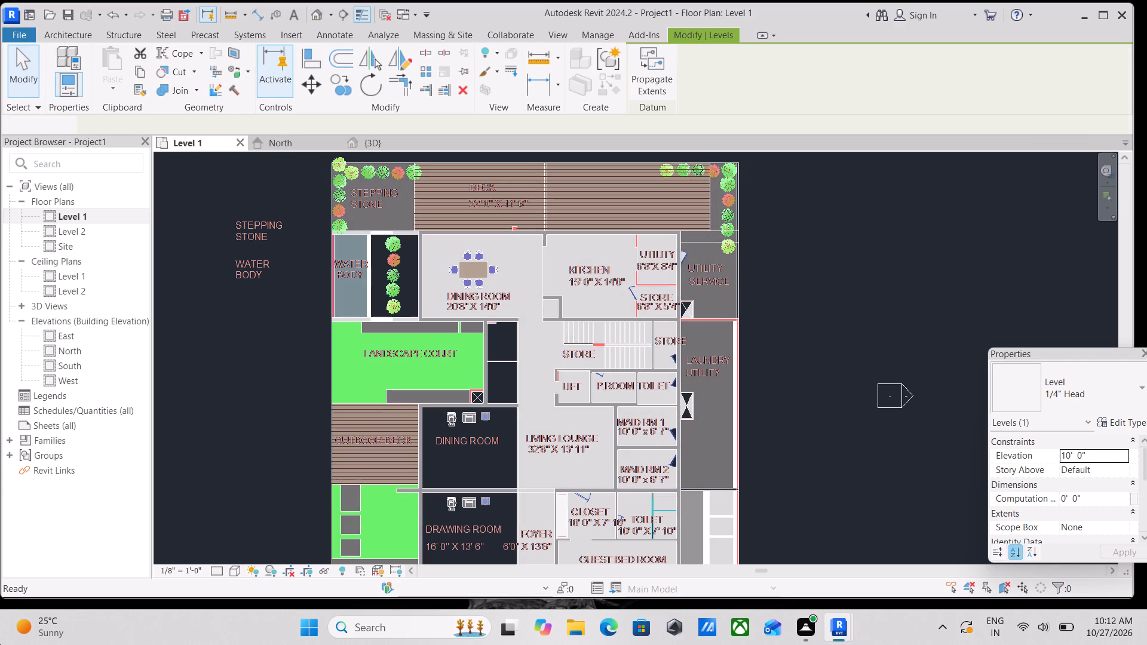
Examine the shaded Level 1 plan from the living lounge and guest bedroom up to the deck, checking walls against the drawing.
scroll(549, 444, "up", 3)
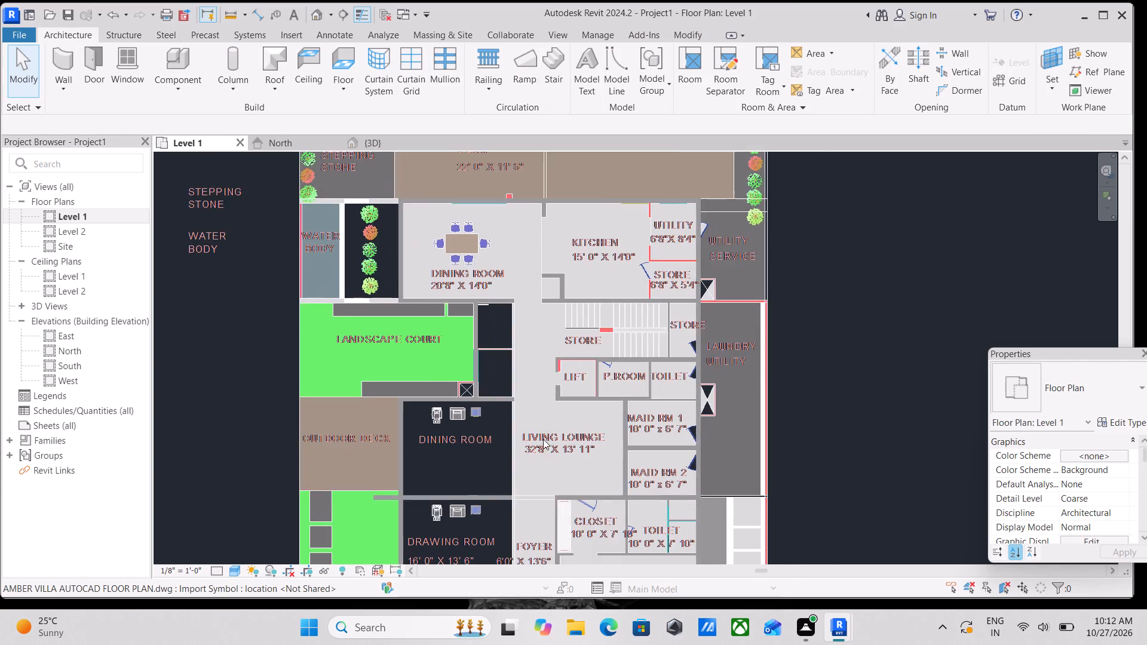
scroll(439, 312, "up", 4)
scroll(465, 419, "down", 3)
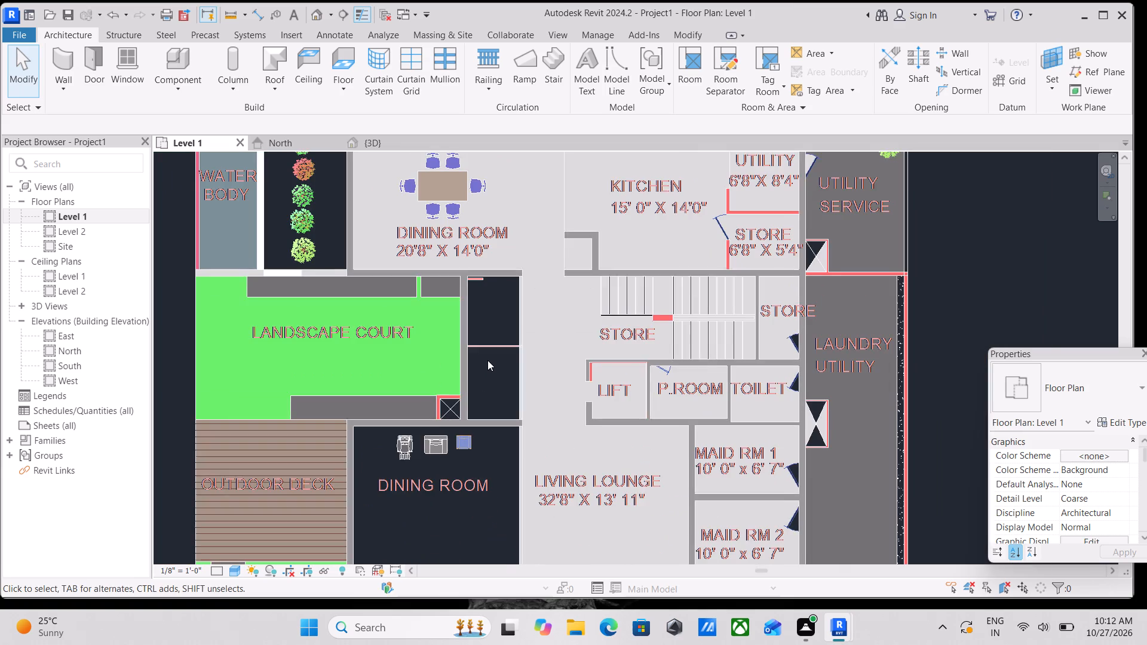
middle_click_drag(487, 360, 449, 309)
scroll(459, 401, "down", 3)
middle_click_drag(456, 415, 456, 412)
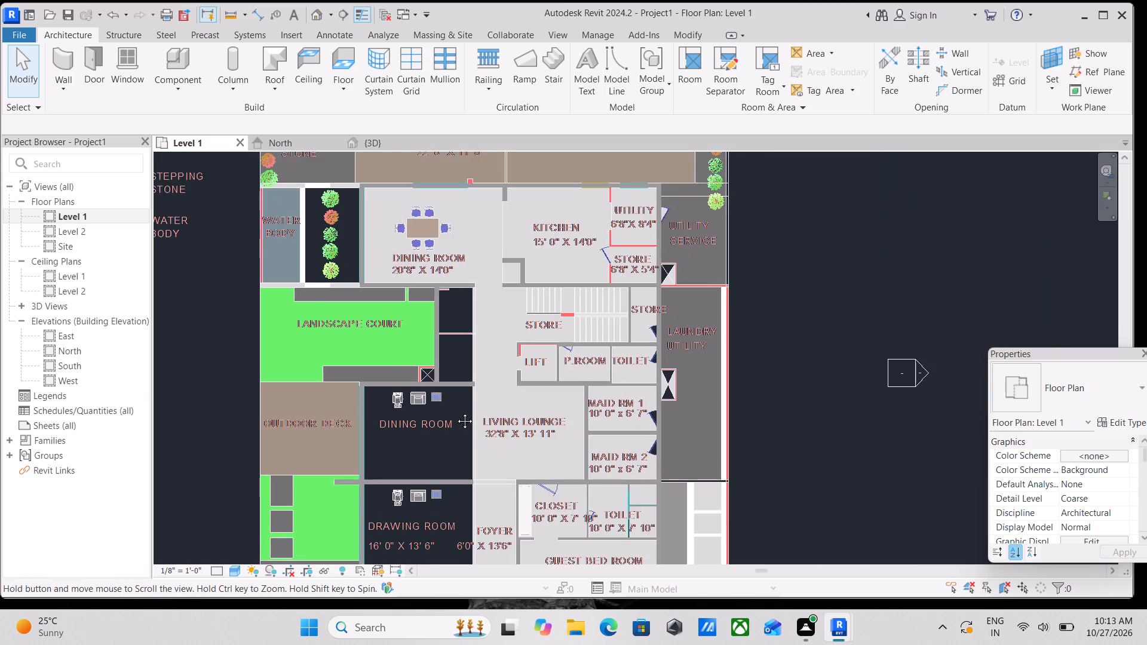
middle_click_drag(456, 412, 472, 321)
scroll(430, 471, "up", 3)
scroll(245, 437, "up", 2)
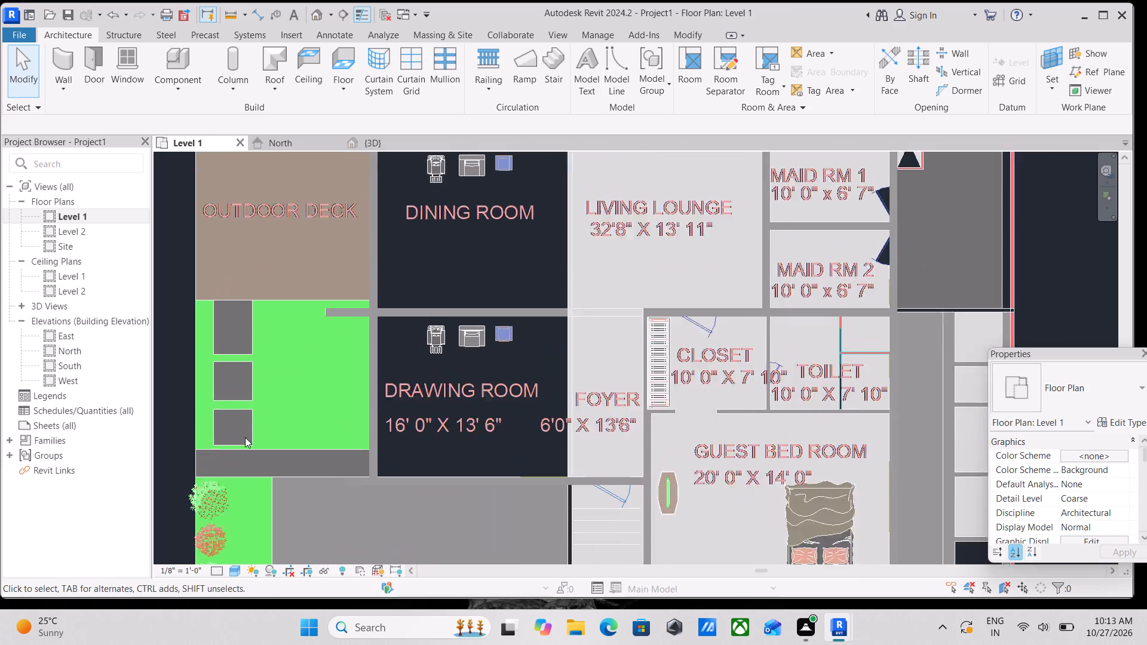
scroll(245, 437, "up", 1)
scroll(242, 418, "down", 2)
middle_click_drag(242, 419, 275, 518)
scroll(264, 404, "down", 1)
middle_click_drag(263, 405, 266, 466)
scroll(278, 371, "down", 2)
middle_click_drag(278, 371, 291, 469)
middle_click_drag(244, 410, 282, 471)
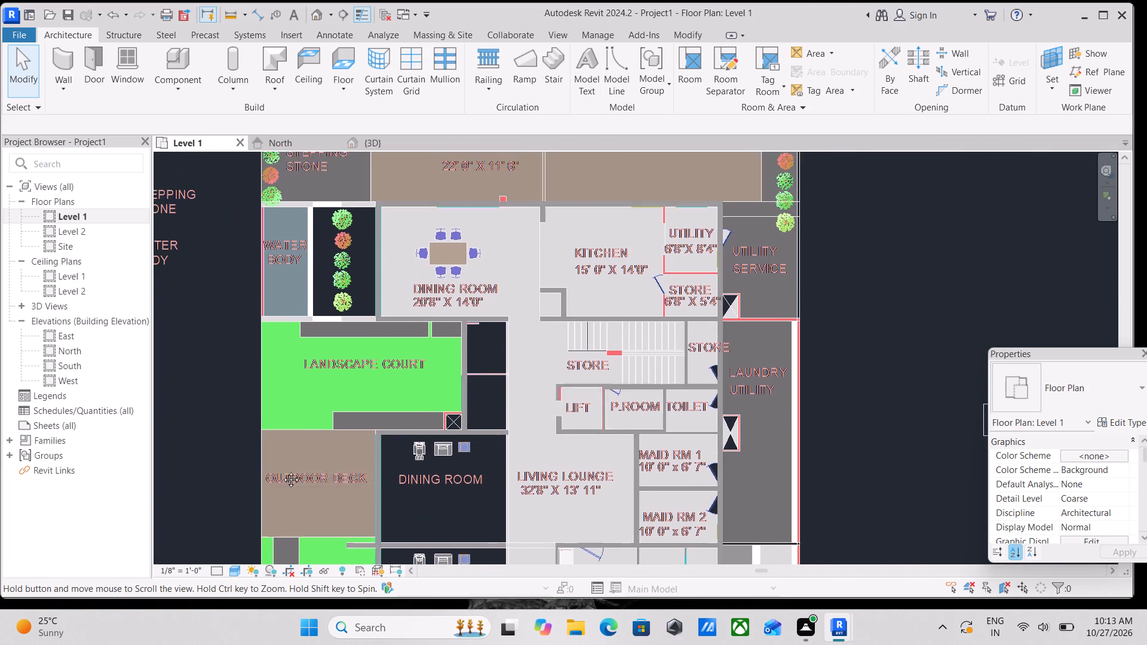
middle_click_drag(282, 471, 286, 480)
middle_click_drag(329, 346, 317, 437)
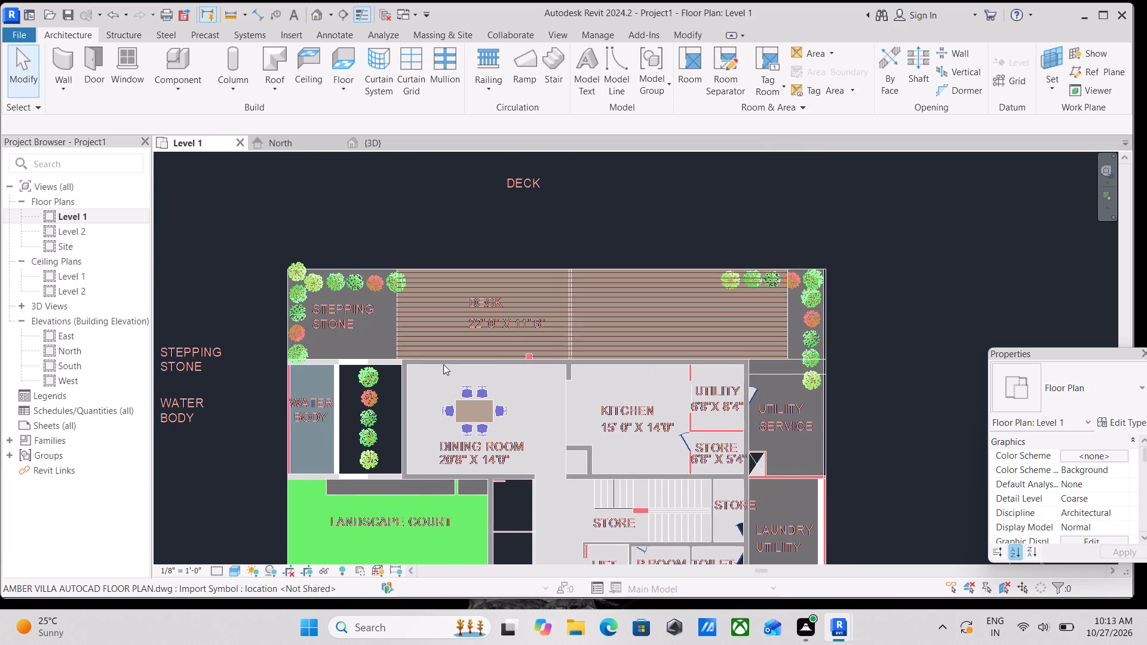
scroll(495, 364, "up", 3)
middle_click_drag(397, 369, 366, 308)
scroll(406, 495, "down", 2)
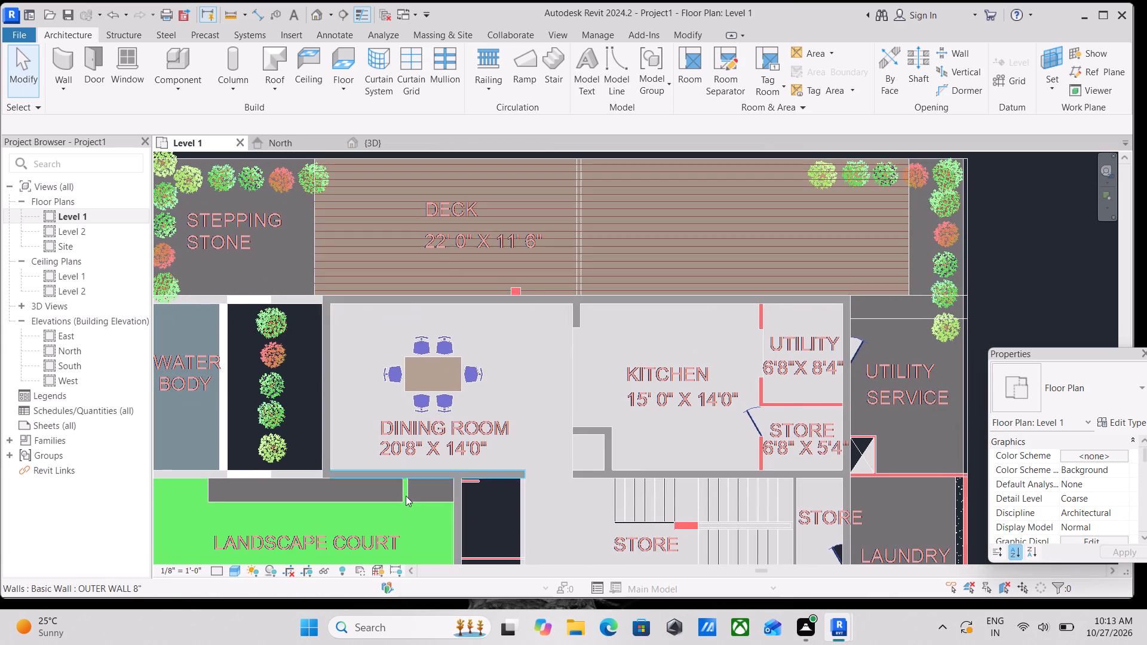
scroll(406, 496, "down", 2)
middle_click_drag(401, 487, 373, 398)
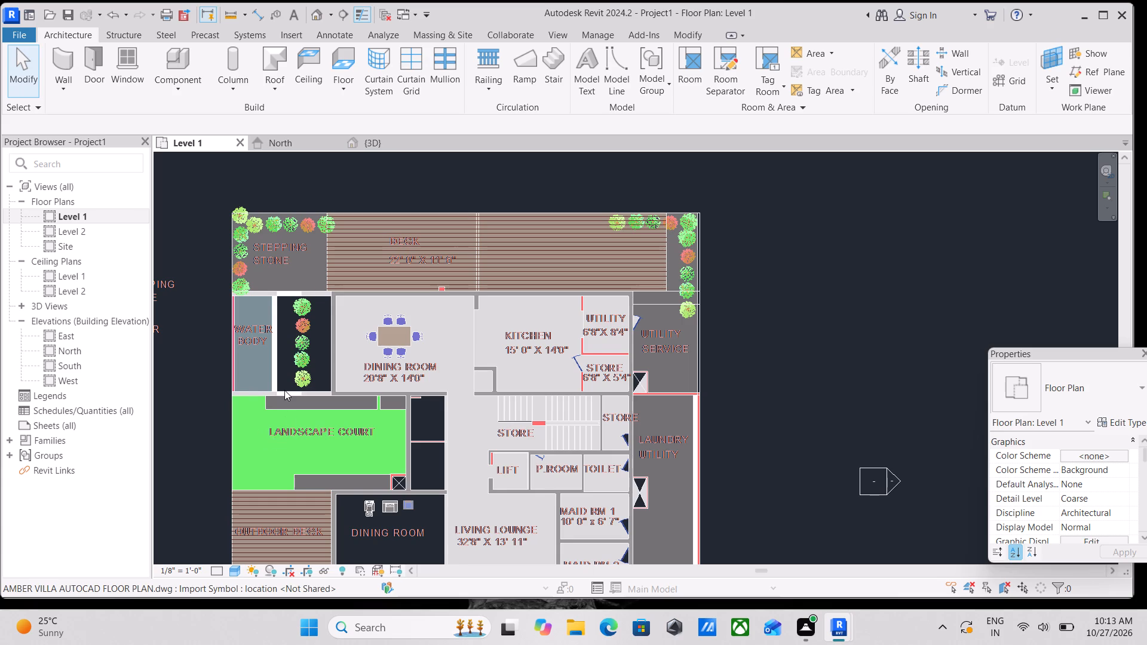
Examine the plan around the landscape court, water body, dining room and kitchen for walls still missing.
scroll(284, 390, "down", 1)
scroll(305, 396, "up", 3)
scroll(395, 386, "up", 2)
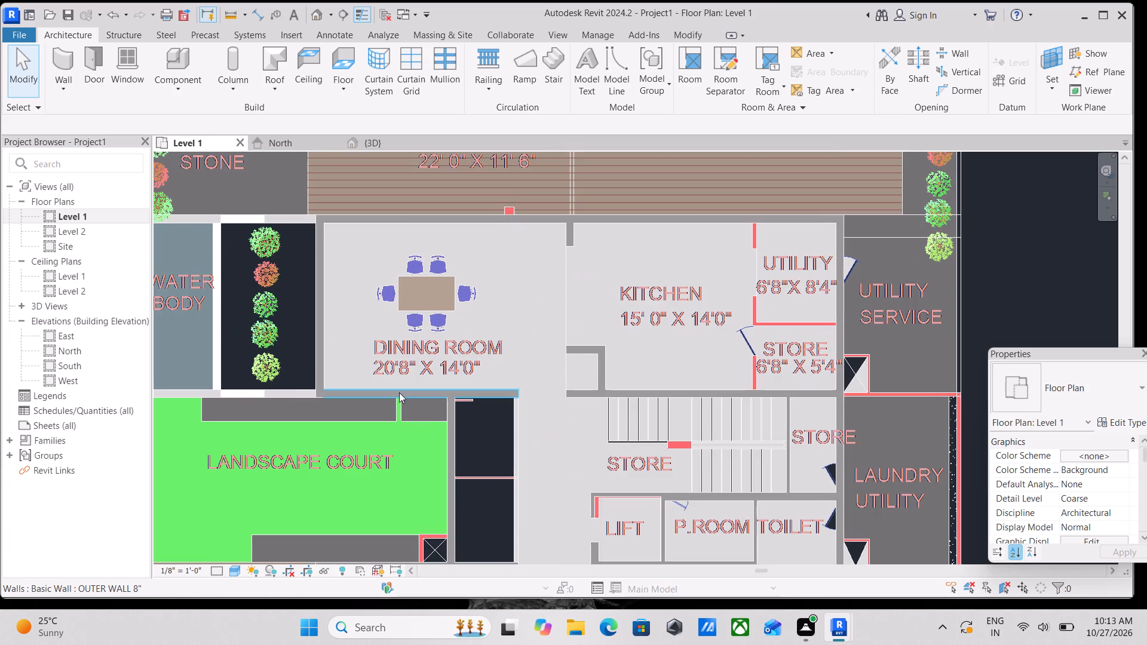
scroll(619, 273, "down", 2)
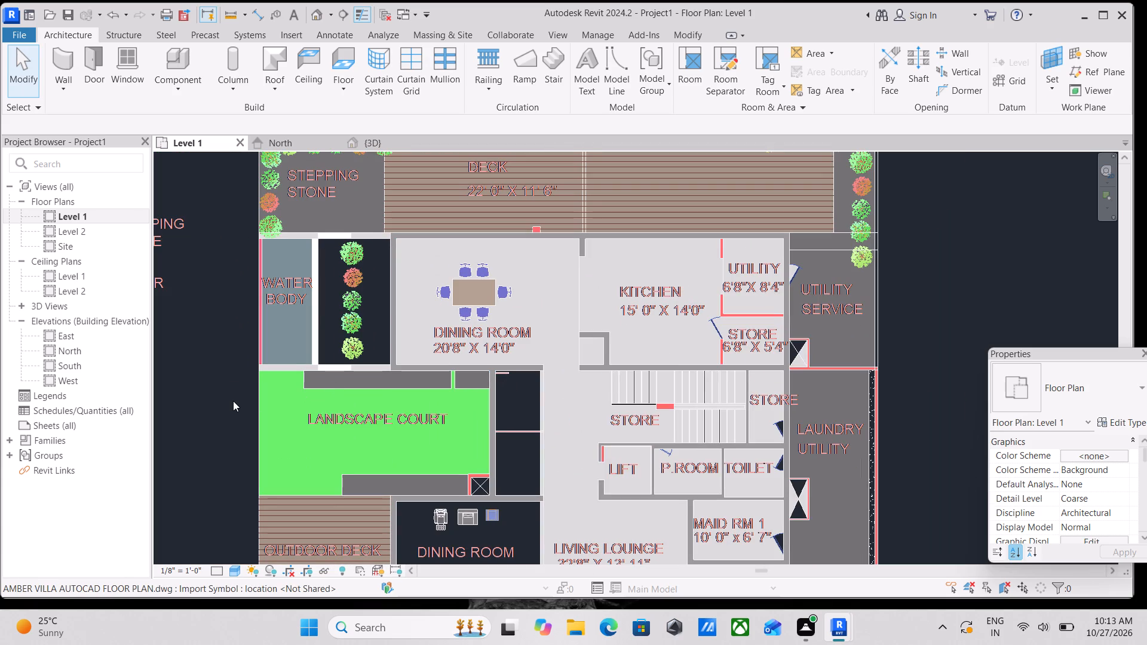
scroll(211, 392, "down", 1)
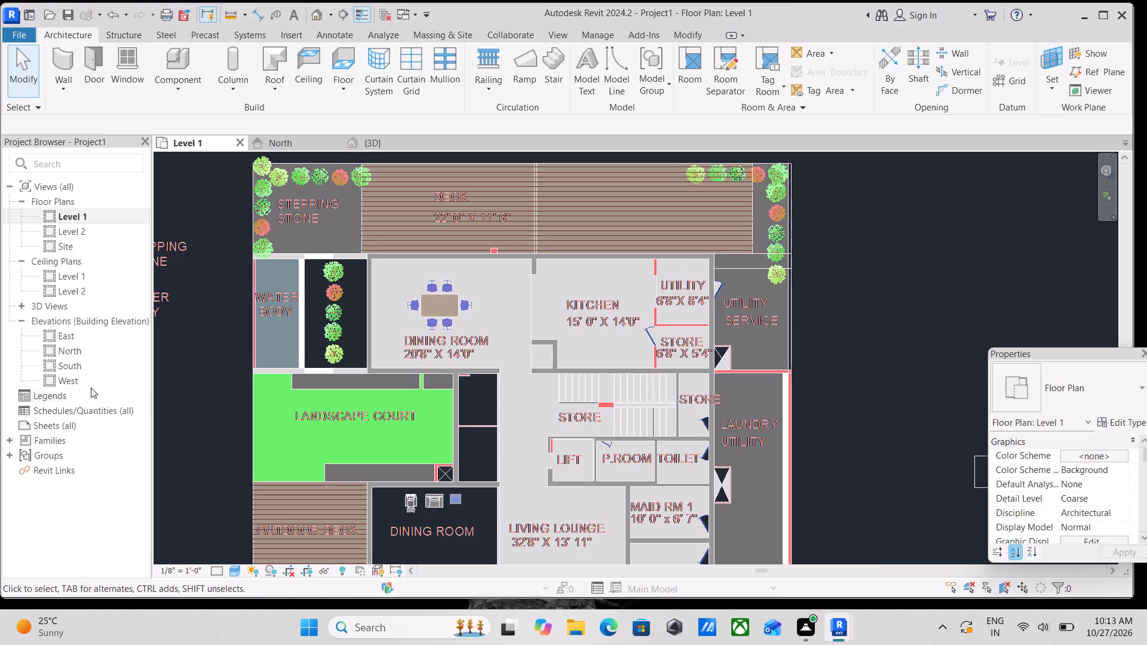
scroll(277, 401, "up", 2)
scroll(253, 328, "up", 2)
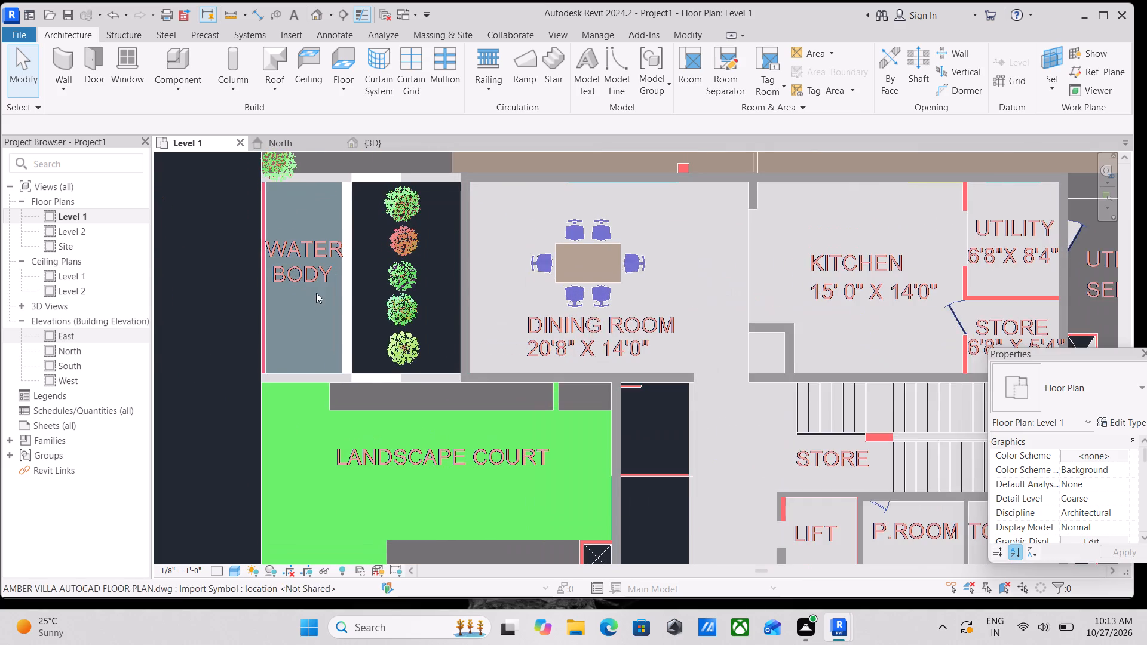
middle_click_drag(348, 311, 431, 392)
middle_click_drag(461, 327, 487, 364)
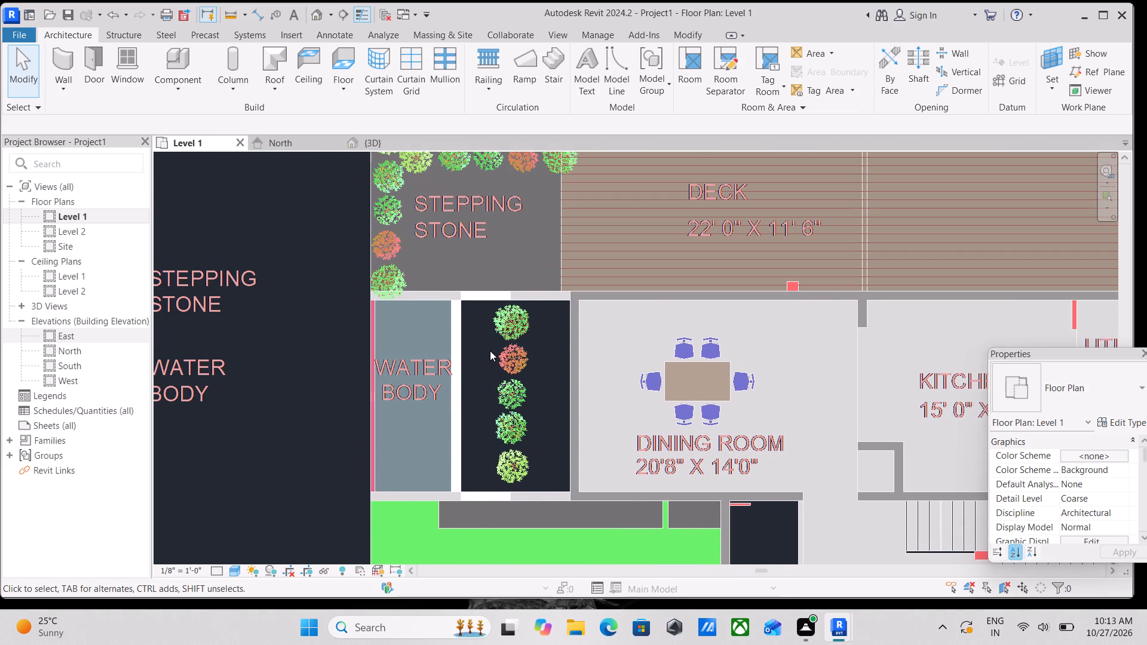
scroll(490, 351, "down", 2)
middle_click_drag(490, 351, 471, 318)
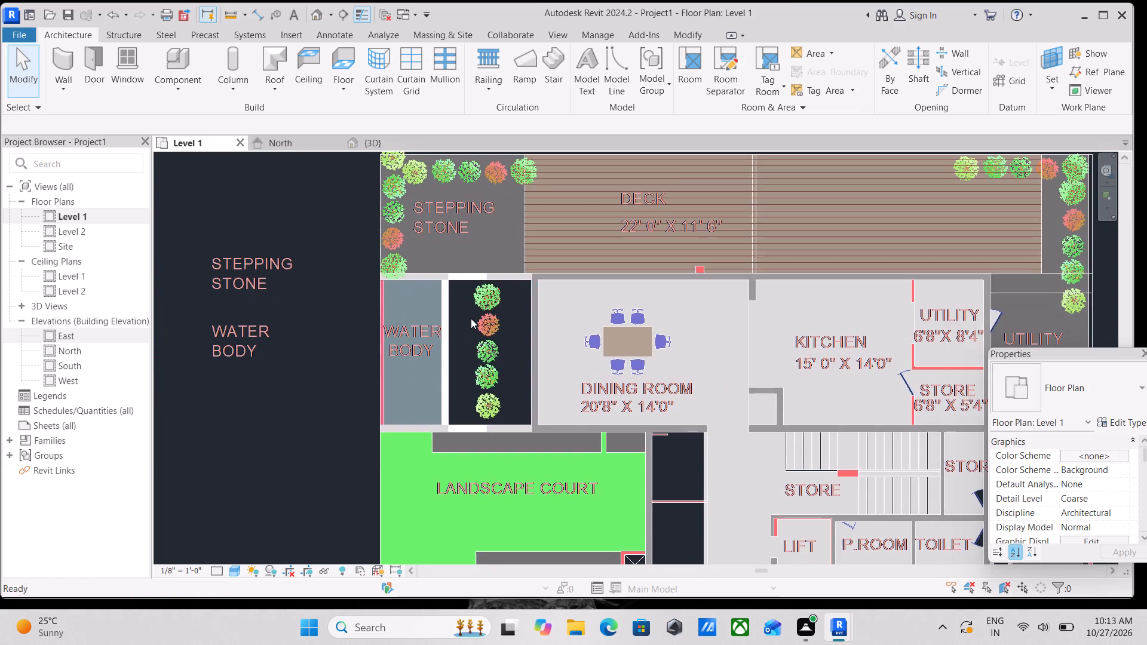
scroll(471, 319, "up", 2)
scroll(464, 315, "down", 2)
middle_click_drag(452, 311, 500, 360)
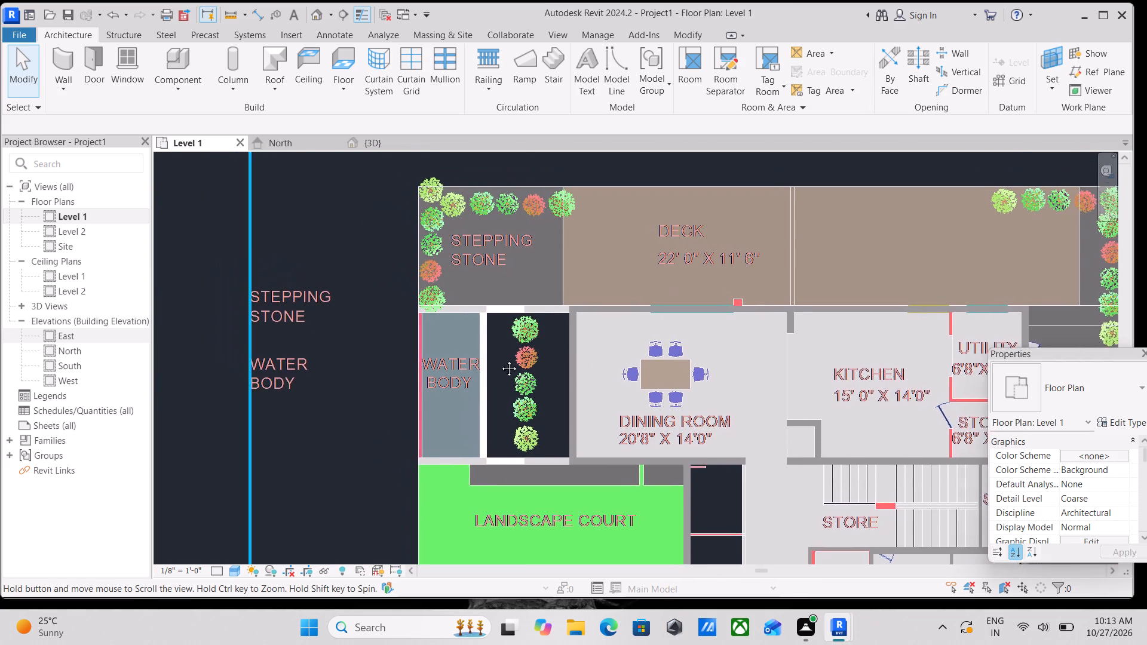
middle_click_drag(500, 360, 311, 325)
middle_click_drag(528, 344, 361, 318)
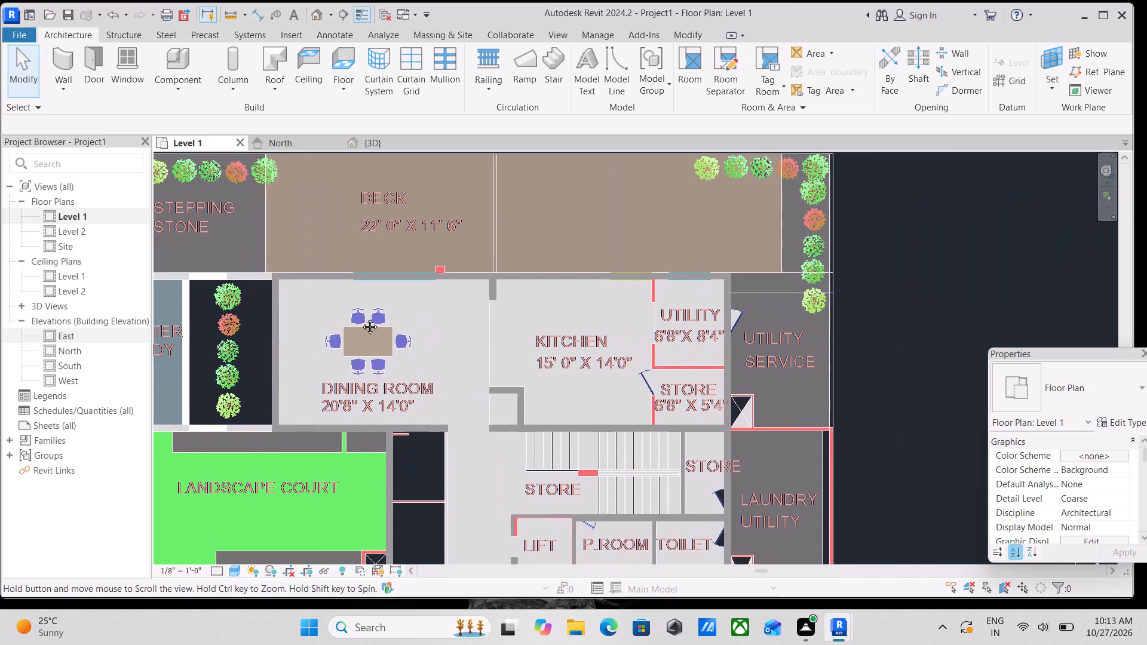
middle_click_drag(361, 318, 350, 315)
Examine the plan from the laundry utility and maid rooms down to the guest bedroom, foyer and car porch.
scroll(537, 355, "down", 1)
middle_click_drag(532, 354, 487, 220)
scroll(493, 267, "down", 1)
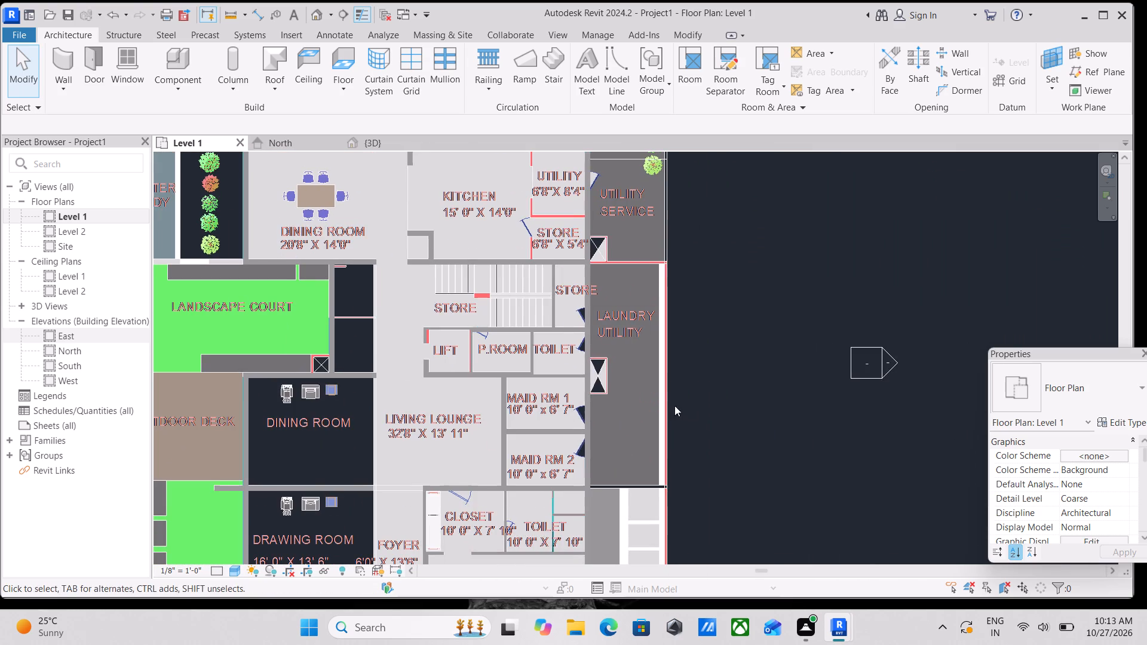
scroll(688, 406, "down", 1)
middle_click_drag(683, 403, 652, 277)
middle_click_drag(602, 408, 617, 287)
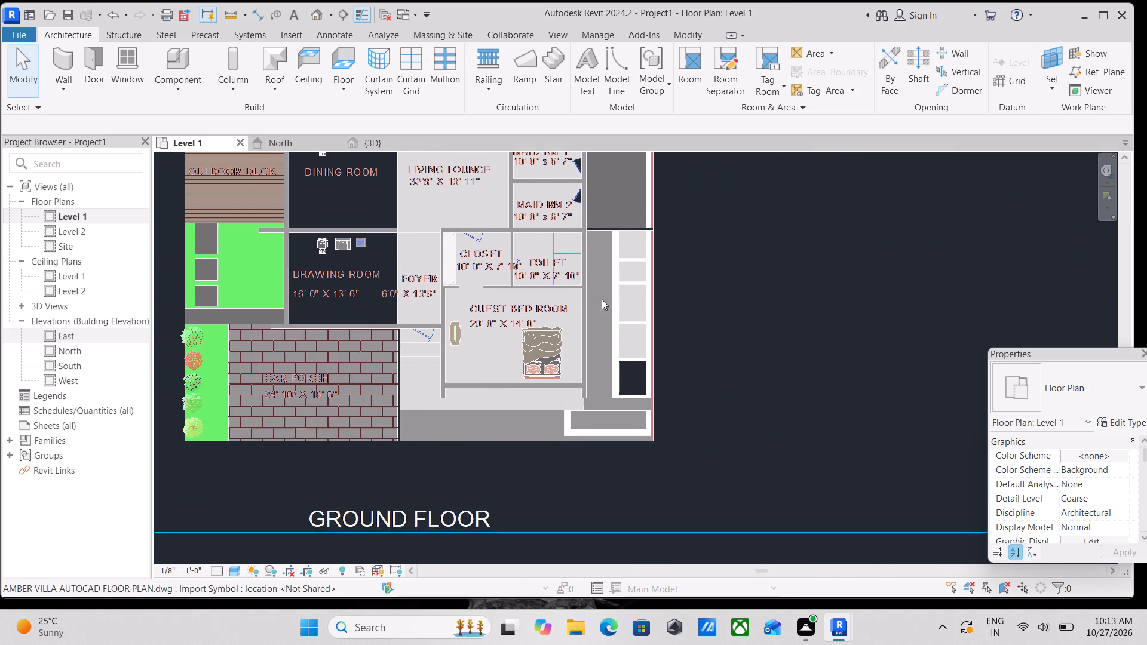
scroll(275, 328, "up", 2)
scroll(342, 343, "up", 2)
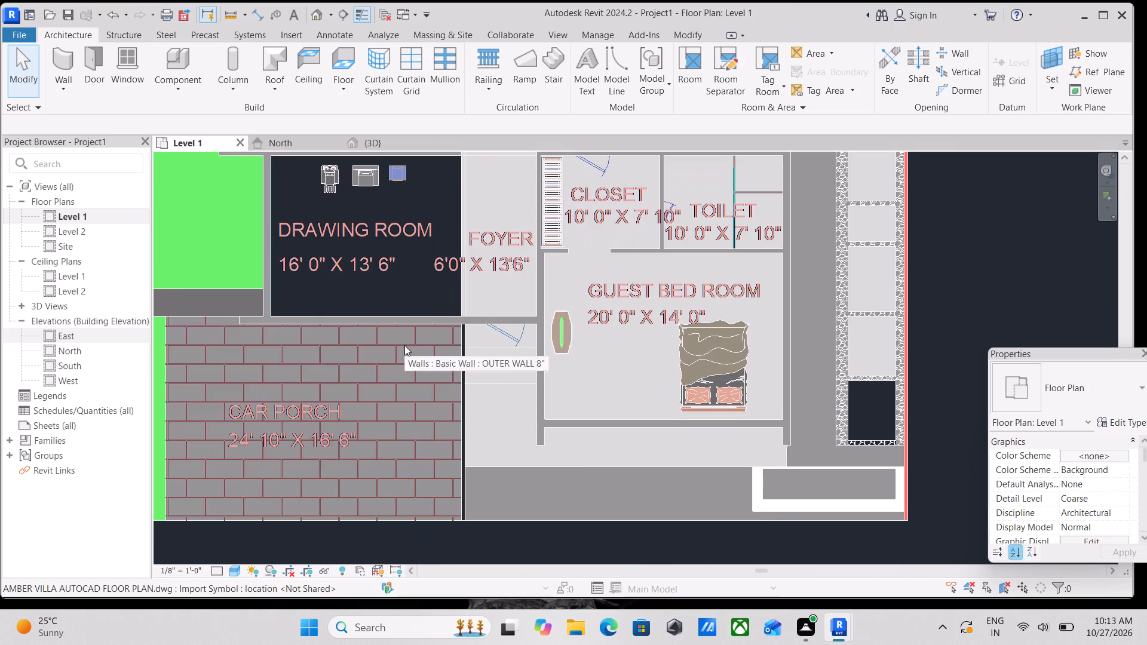
Examine the villa's walls in the 3D view around the car porch, drawing room and guest bedroom.
middle_click_drag(404, 345, 410, 380)
left_click(370, 145)
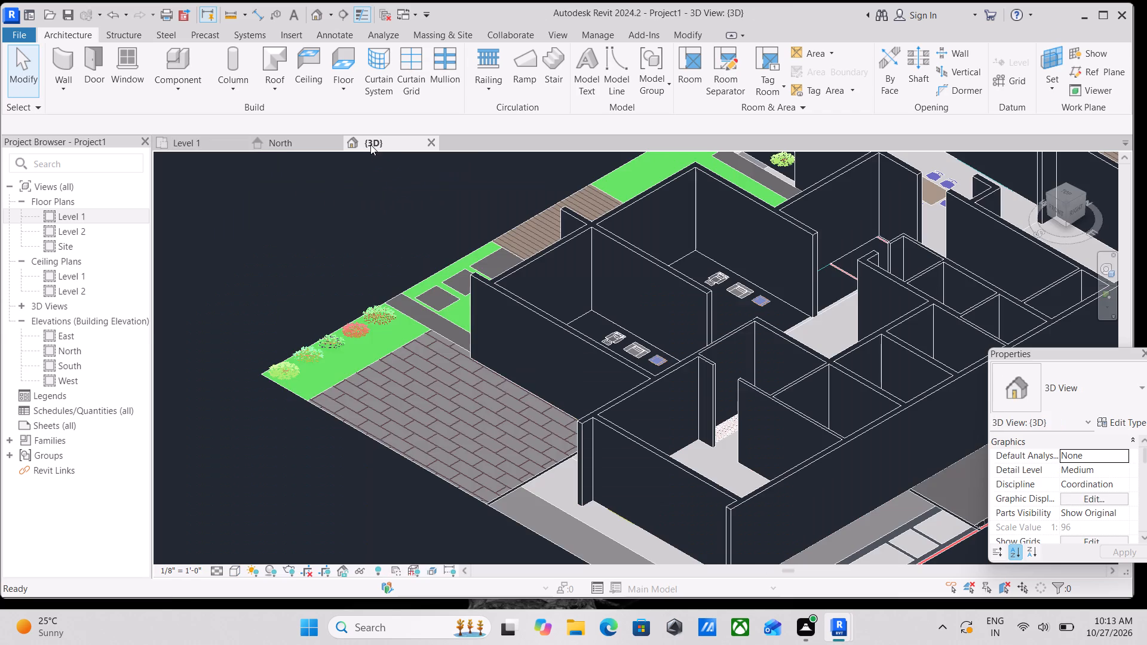
scroll(497, 390, "up", 1)
scroll(674, 403, "up", 2)
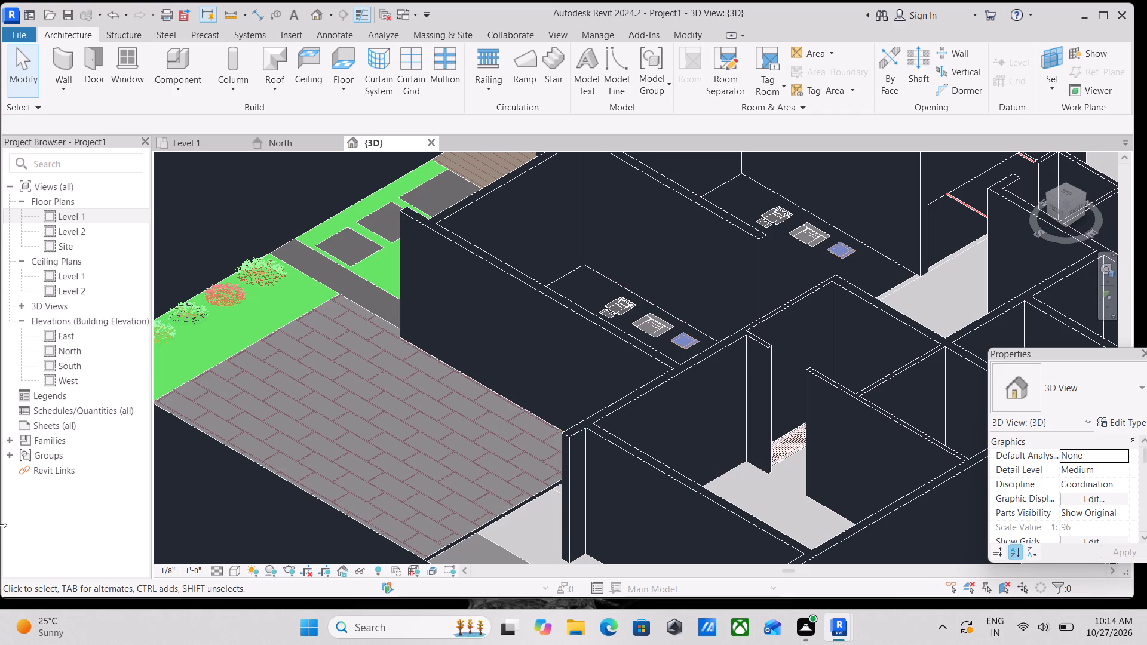
scroll(0, 517, "down", 2)
Return to the Level 1 floor plan and examine its walls from the guest bedroom up to the deck.
left_click(192, 142)
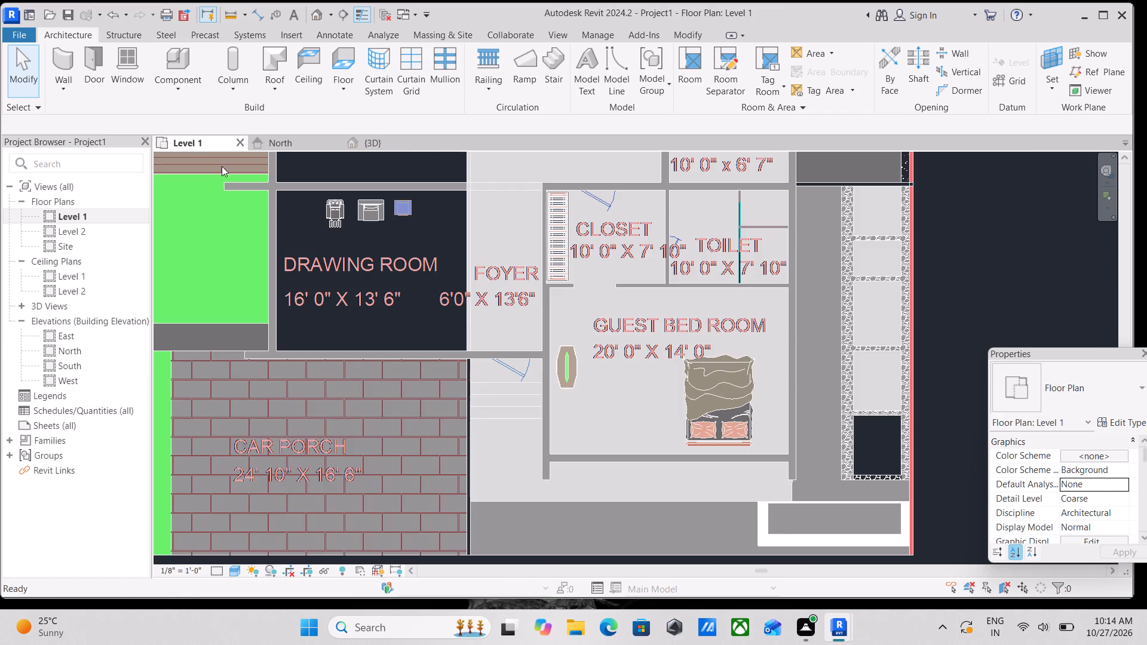
scroll(591, 458, "down", 2)
middle_click_drag(591, 458, 622, 549)
scroll(638, 454, "down", 1)
middle_click_drag(635, 455, 640, 498)
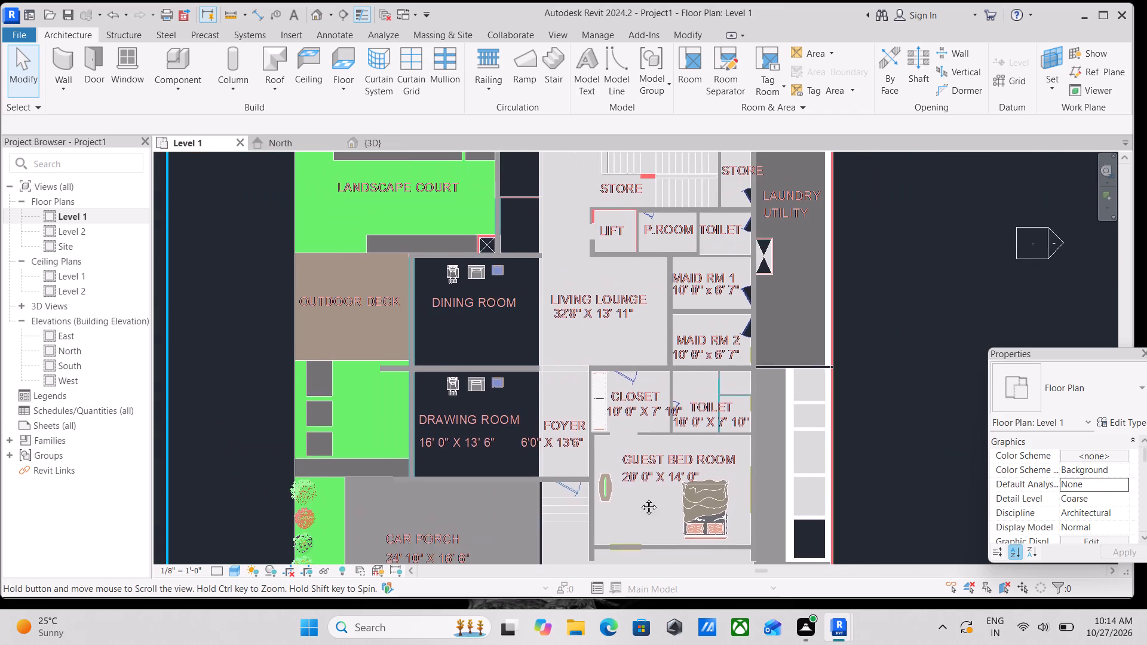
middle_click_drag(640, 498, 654, 549)
middle_click_drag(587, 415, 628, 569)
scroll(652, 434, "down", 1)
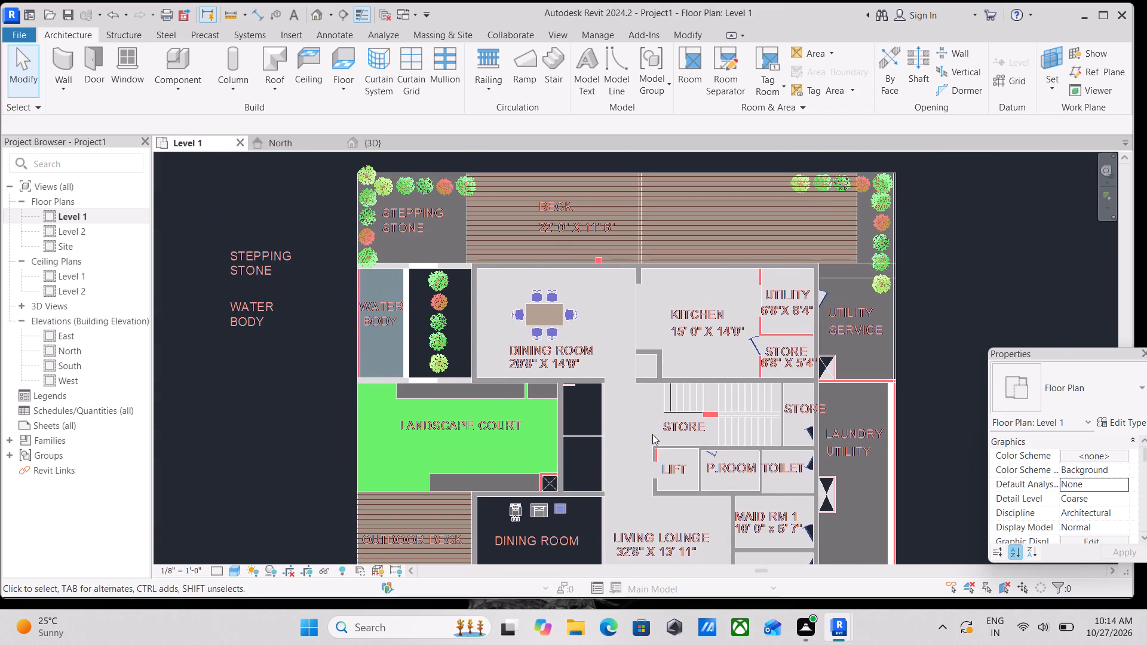
scroll(652, 434, "down", 1)
middle_click_drag(652, 434, 649, 506)
scroll(649, 506, "up", 1)
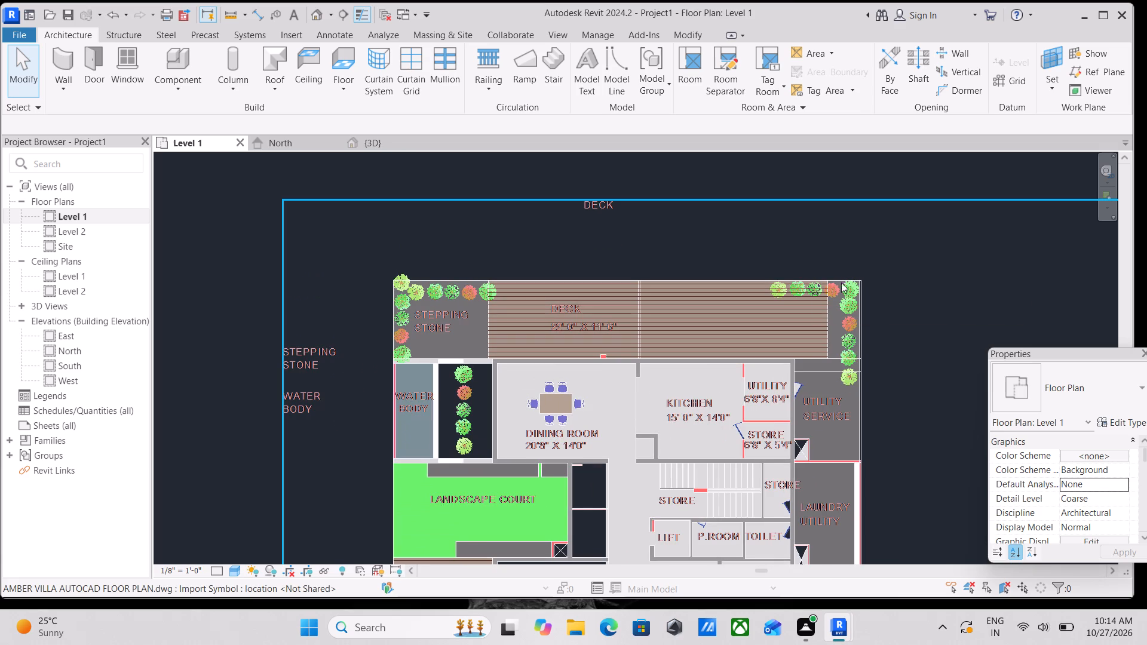
Temporarily hide the imported AMBER VILLA AUTOCAD FLOOR PLAN drawing in the Level 1 view.
left_click(856, 290)
scroll(888, 339, "down", 2)
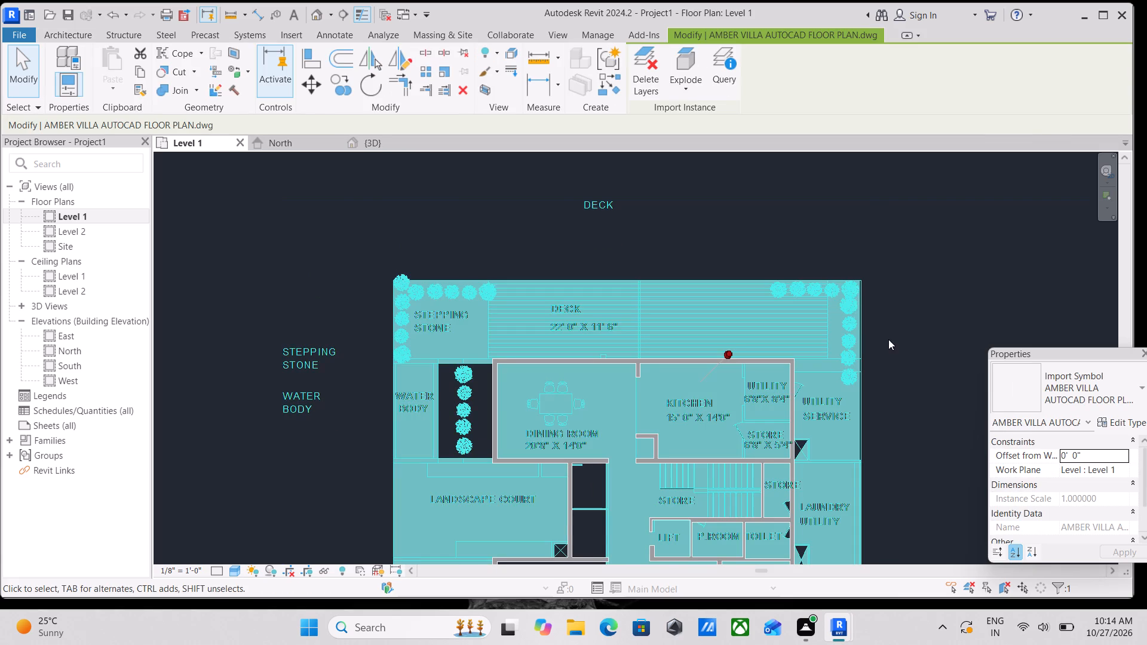
scroll(888, 339, "down", 2)
middle_click_drag(895, 344, 874, 343)
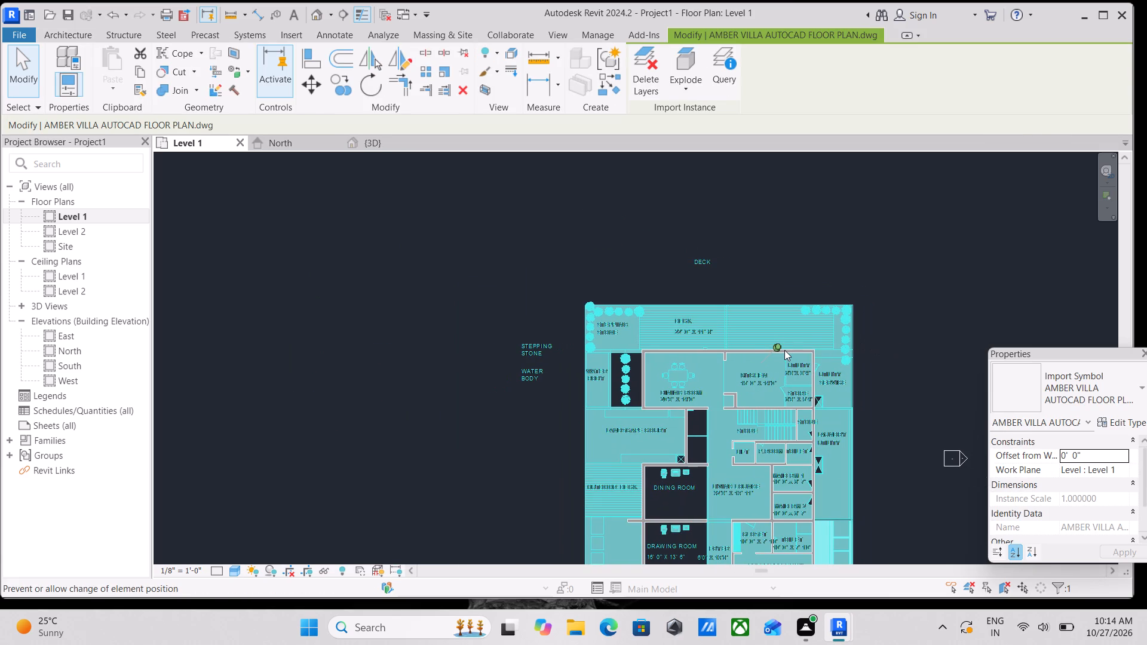
left_click(783, 350)
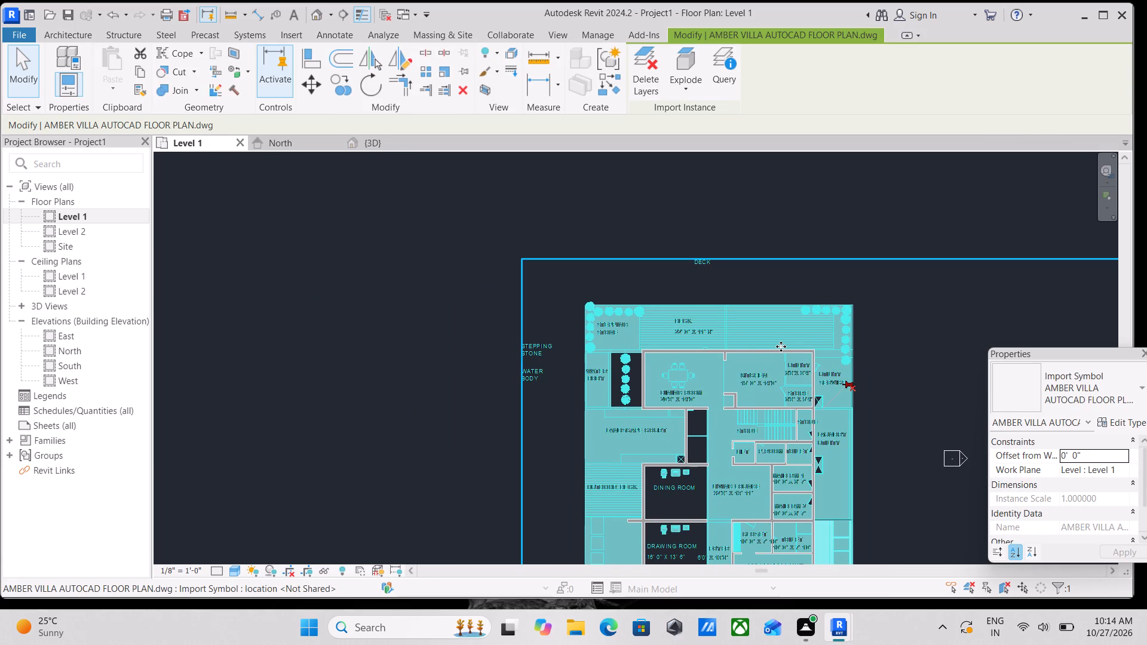
type("HH")
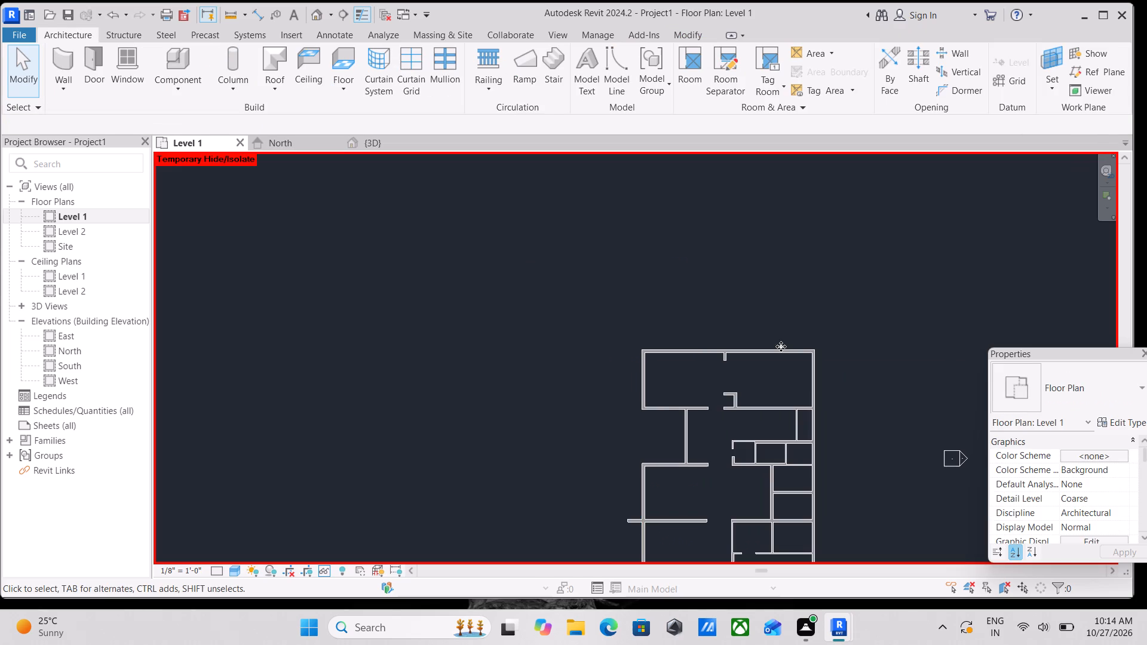
Examine the modelled Level 1 walls on their own for gaps and missing partitions.
scroll(781, 346, "up", 2)
scroll(674, 406, "up", 3)
scroll(617, 448, "down", 2)
middle_click_drag(614, 446, 662, 269)
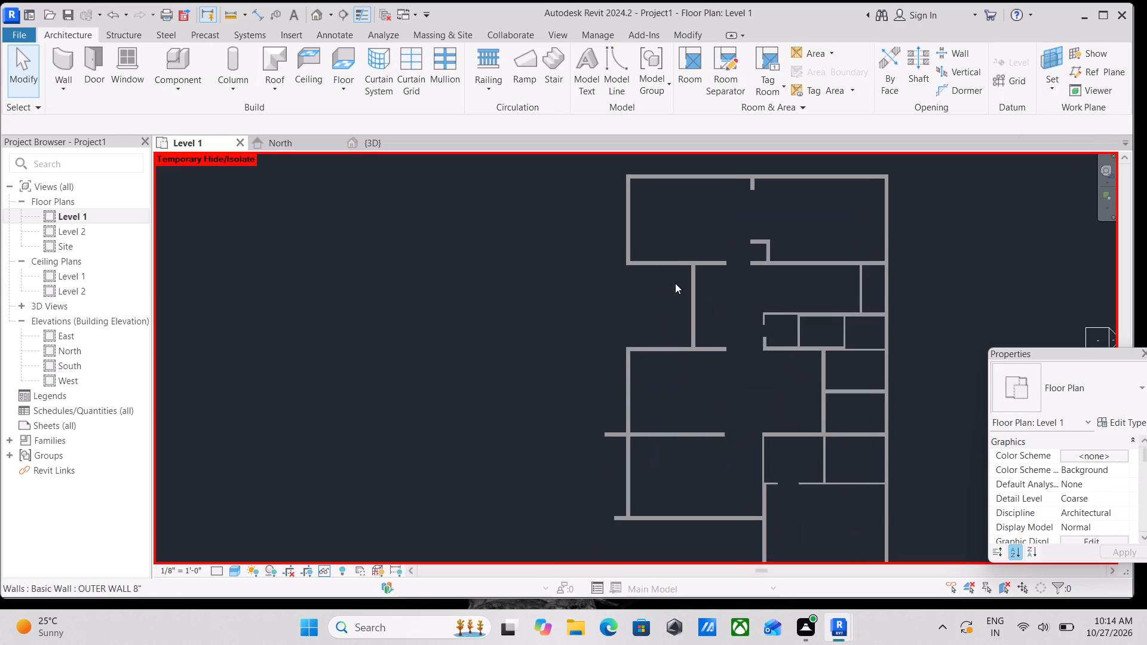
scroll(697, 380, "down", 2)
middle_click_drag(696, 380, 668, 355)
scroll(668, 355, "down", 1)
middle_click_drag(668, 355, 680, 422)
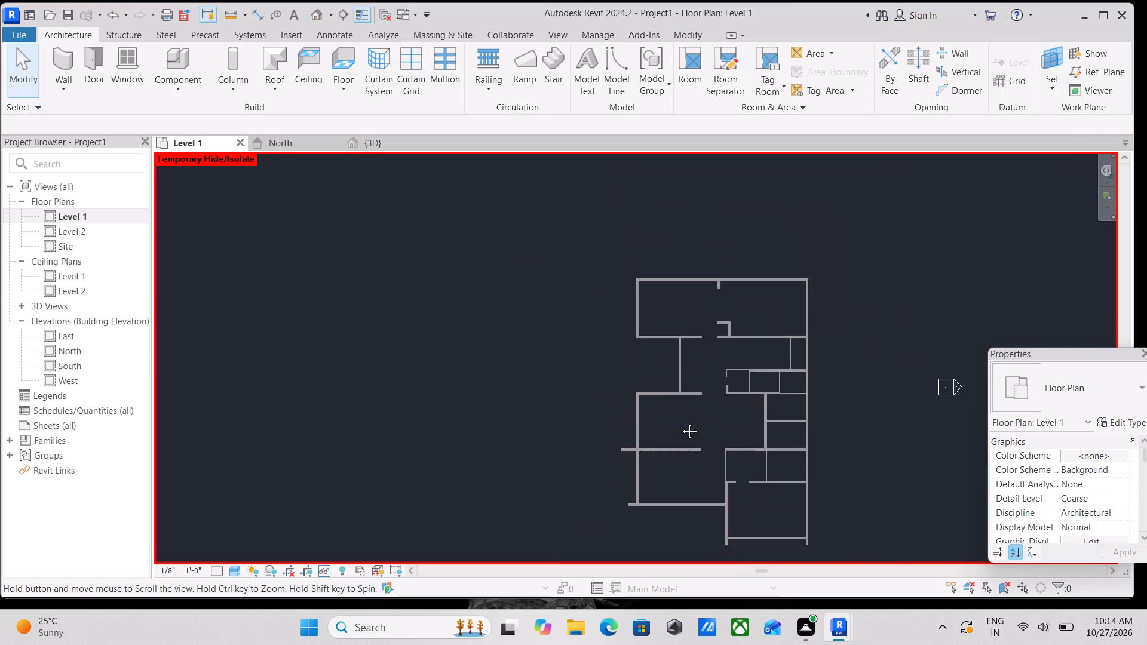
middle_click_drag(680, 422, 680, 437)
scroll(683, 398, "up", 3)
scroll(711, 303, "up", 3)
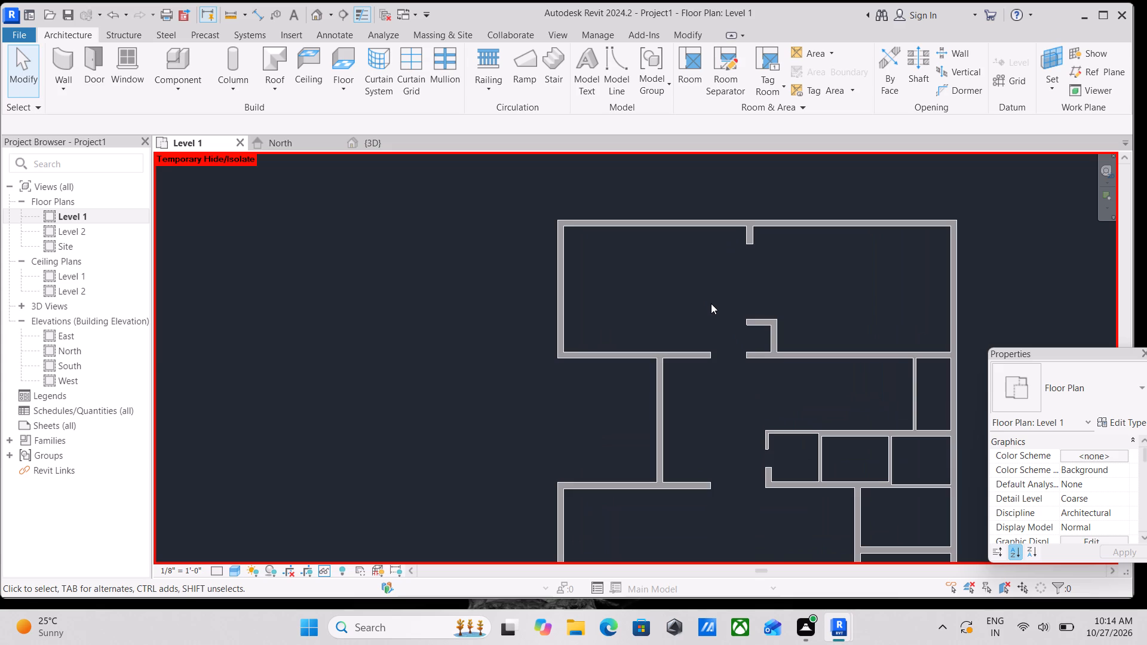
Reset the temporary hide in the Level 1 view to bring back the imported drawing.
key("h")
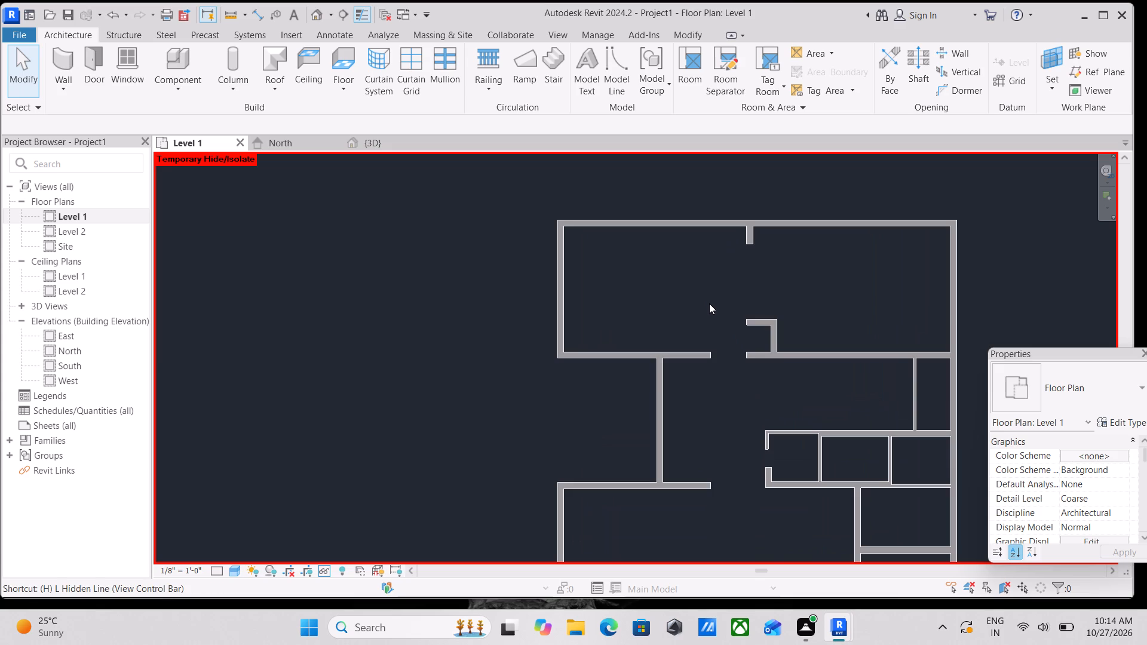
key("r")
Examine the Level 1 plan around the dining room, kitchen, utility and store for walls not yet modelled.
scroll(700, 304, "down", 1)
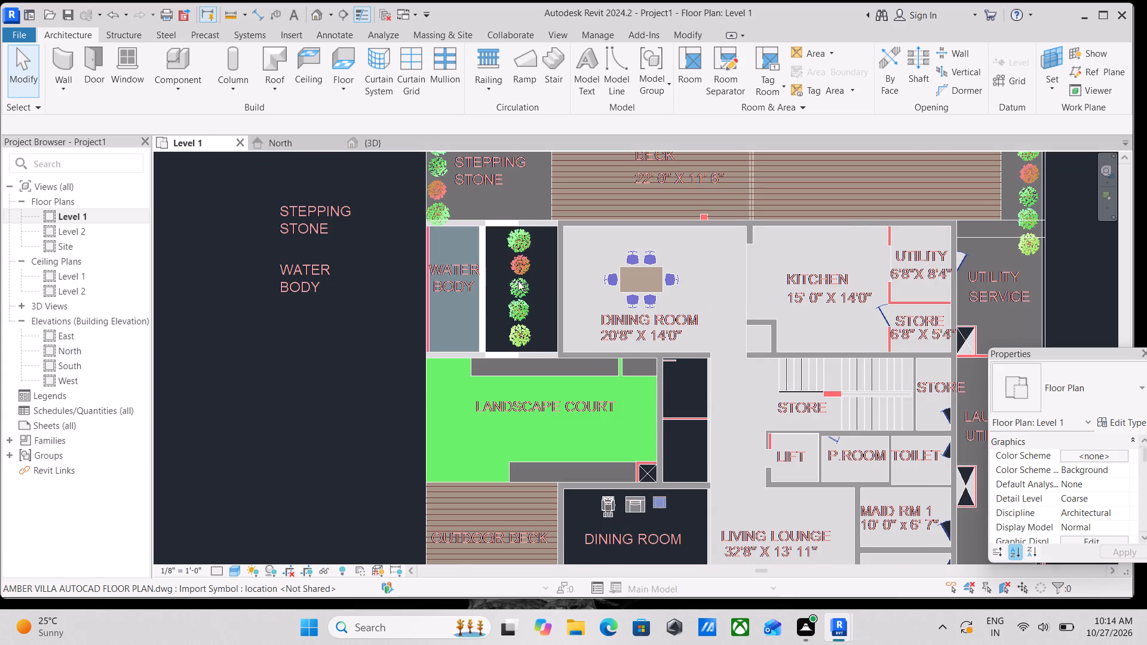
middle_click_drag(491, 275, 518, 315)
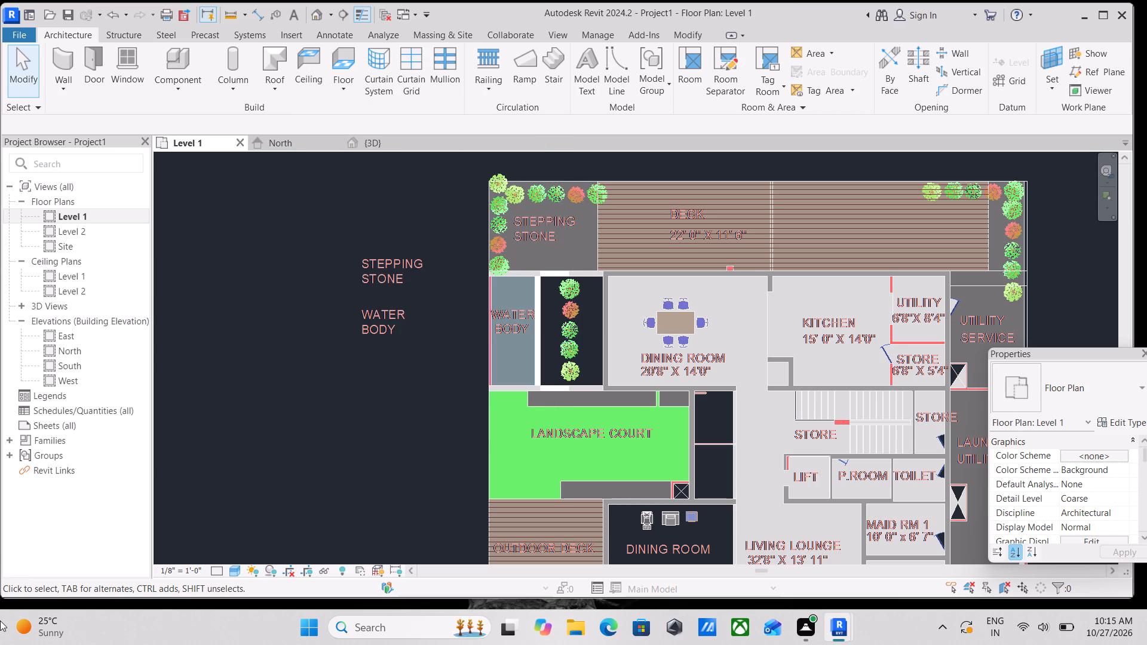
scroll(0, 601, "up", 1)
scroll(817, 410, "up", 2)
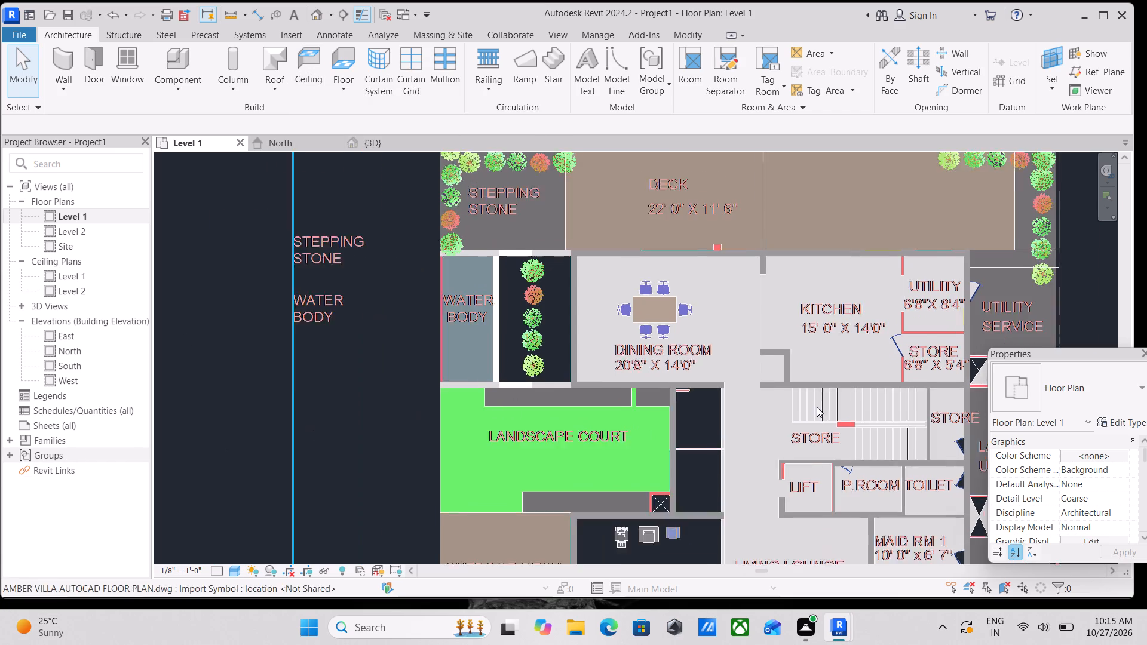
scroll(904, 285, "up", 4)
scroll(785, 370, "down", 2)
middle_click_drag(746, 372, 608, 253)
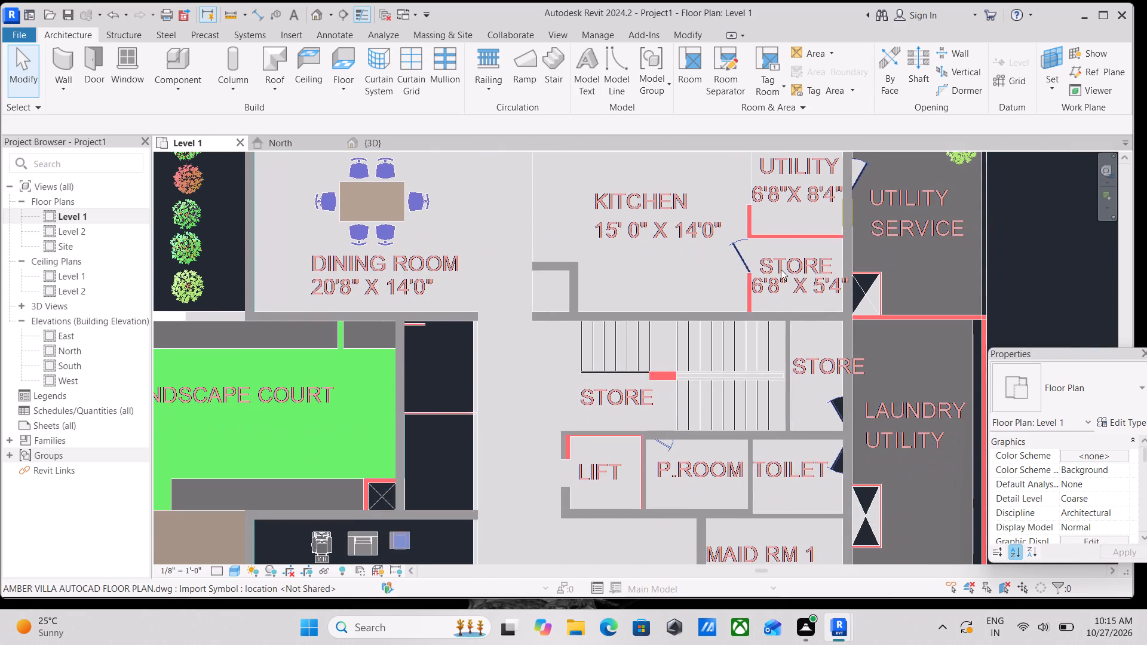
scroll(780, 272, "up", 1)
middle_click_drag(780, 274, 767, 378)
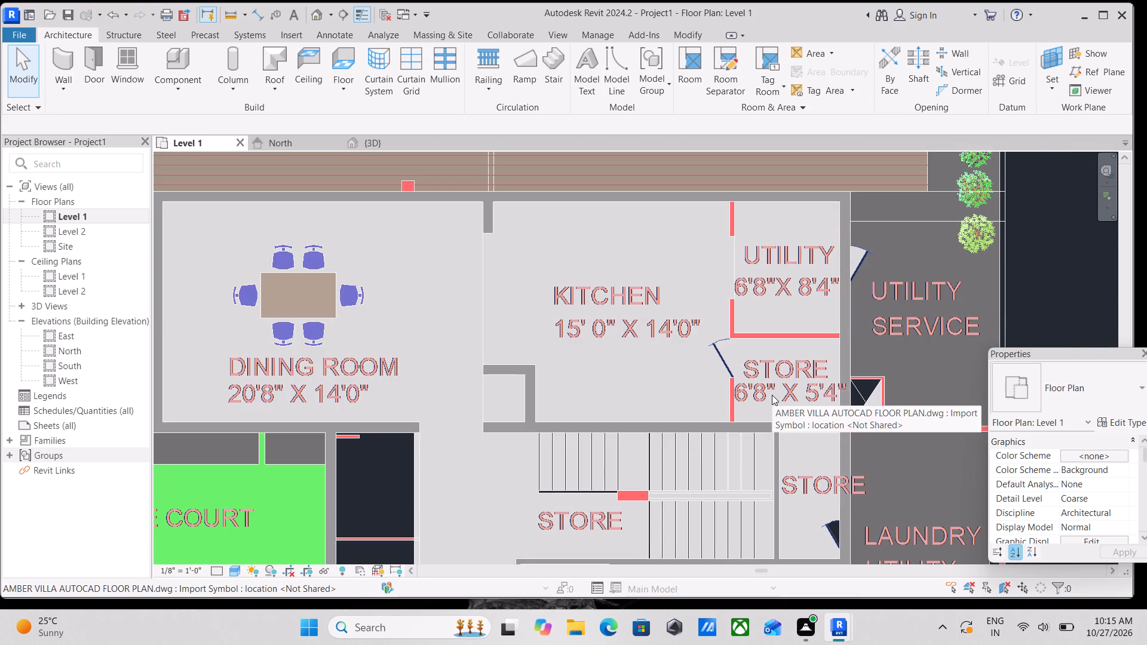
Draw an INNER WALL 4" about 7'-10" long between kitchen and store, from the stair-side wall to the utility opening, flipped onto the drawn partition.
type("WA")
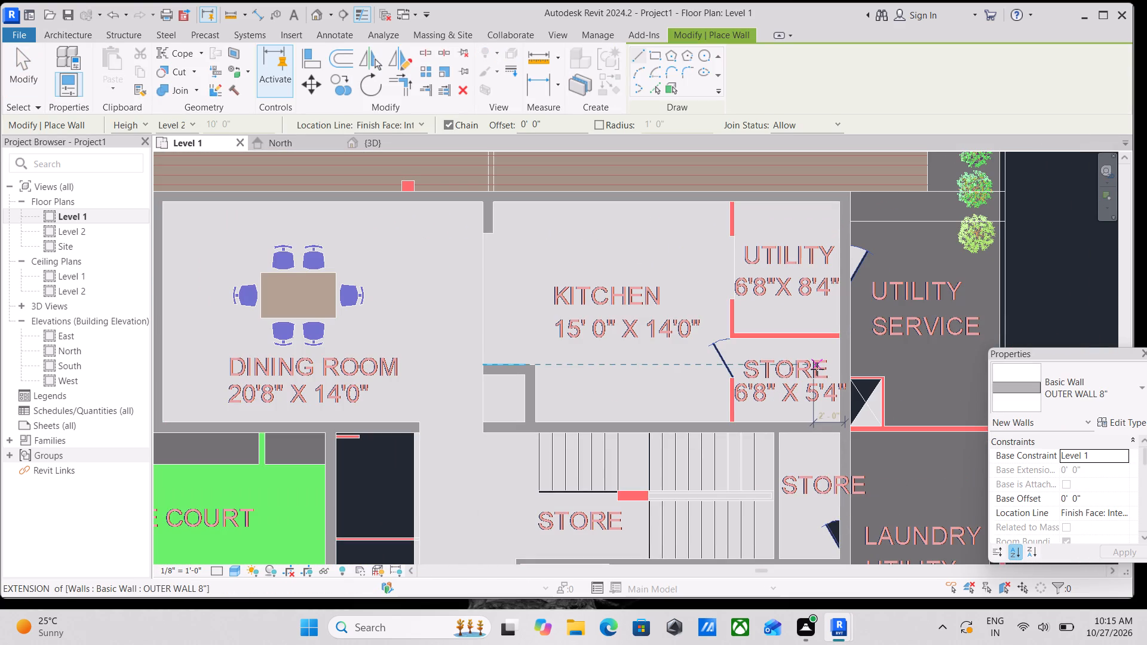
left_click(1128, 389)
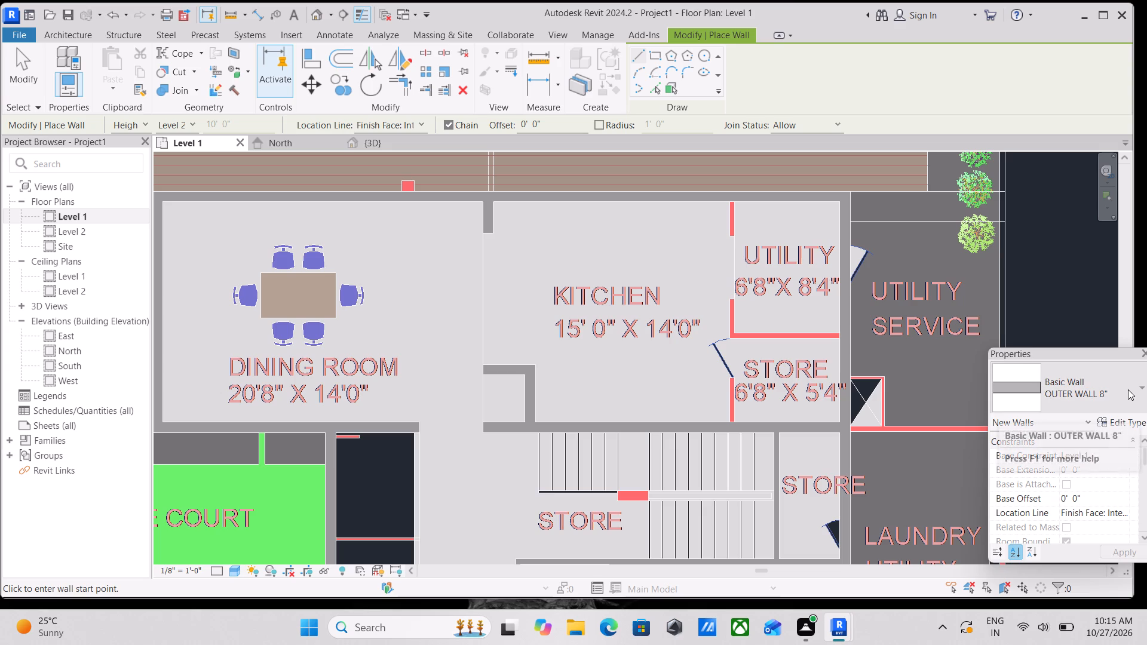
scroll(1039, 189, "up", 3)
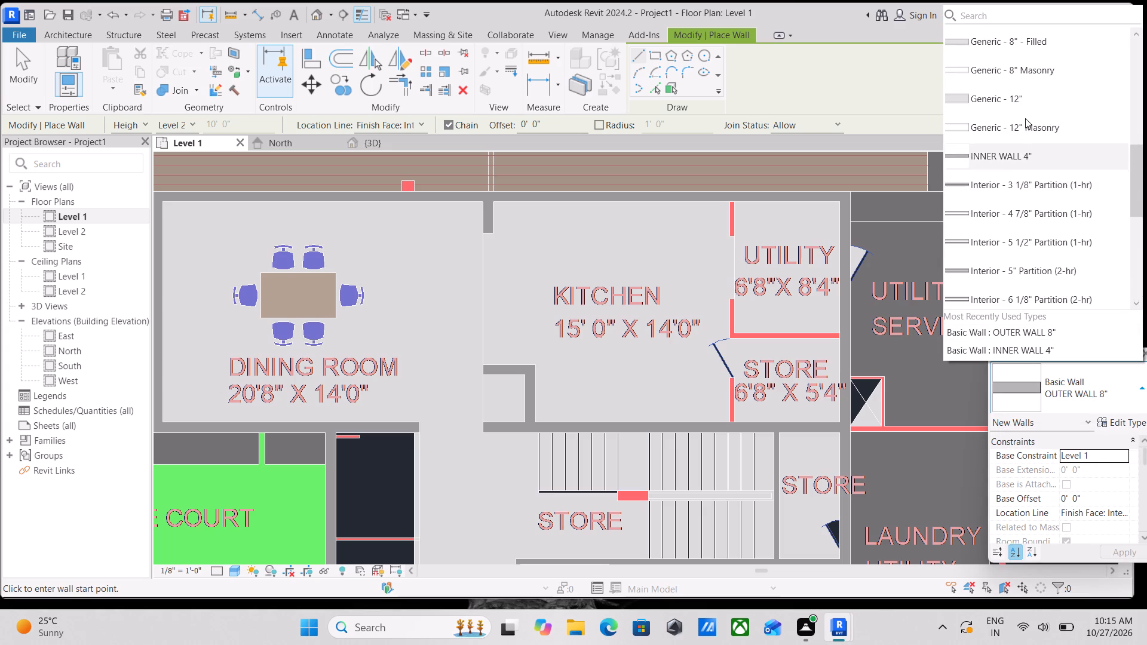
scroll(1025, 118, "up", 3)
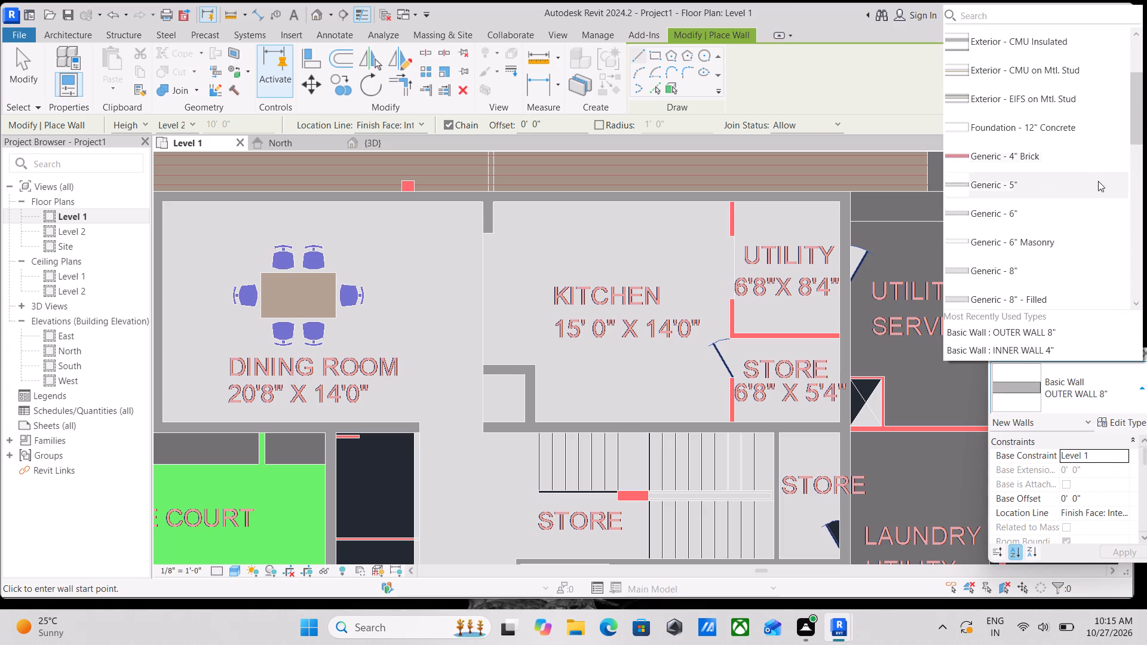
scroll(1051, 198, "up", 5)
scroll(1023, 171, "down", 2)
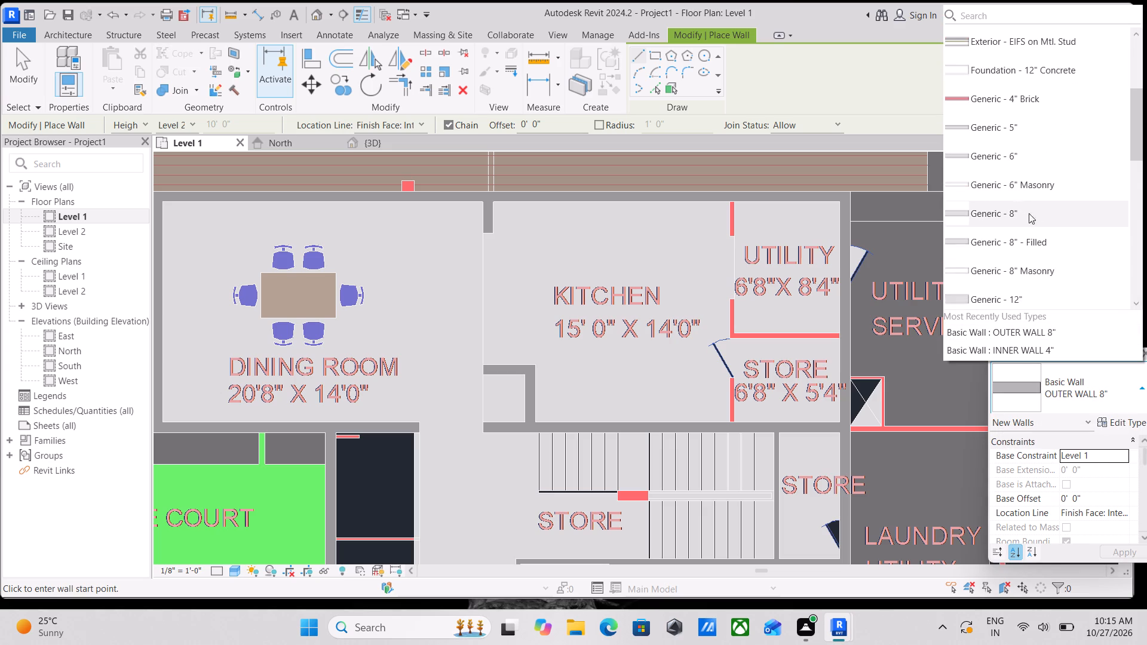
scroll(1075, 189, "down", 1)
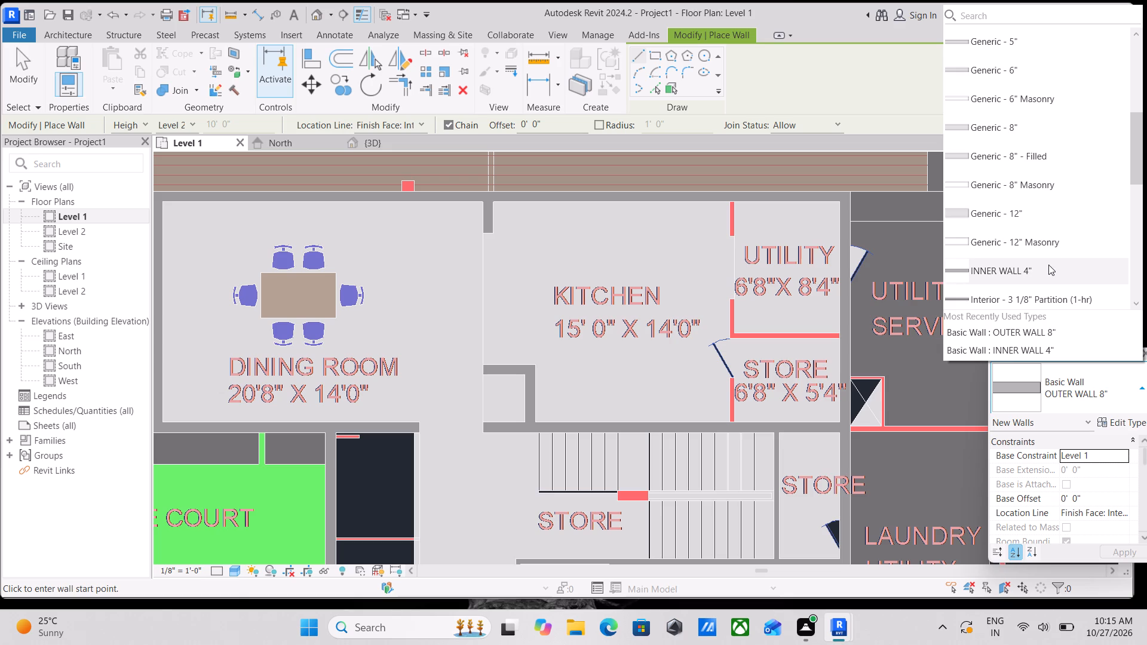
left_click(1043, 269)
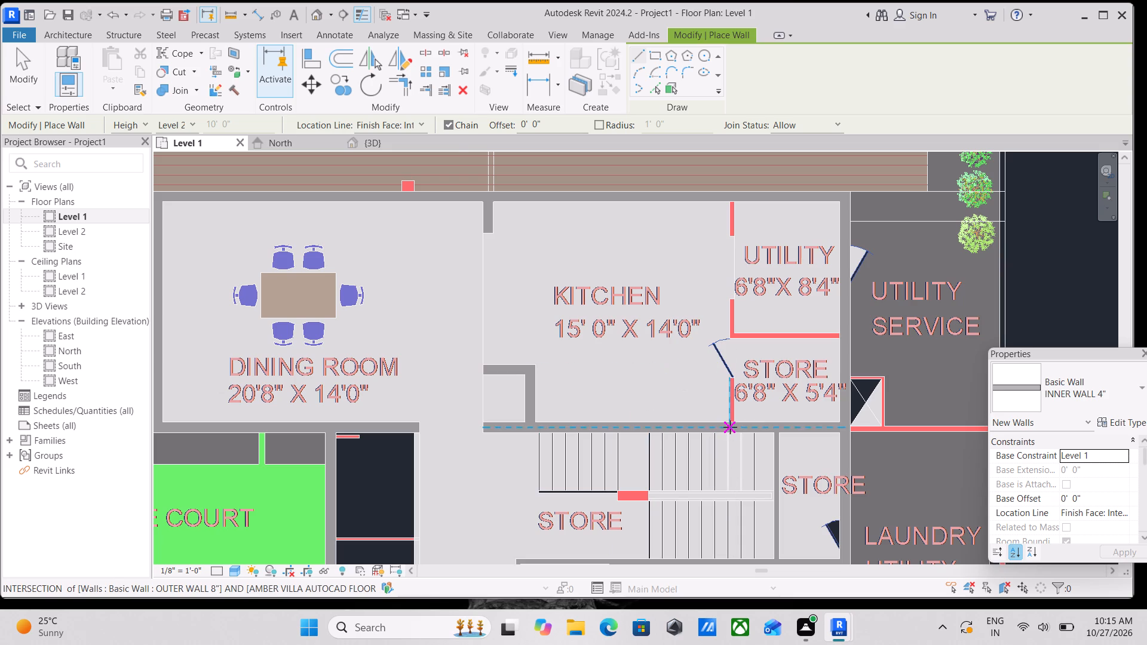
scroll(731, 427, "up", 8)
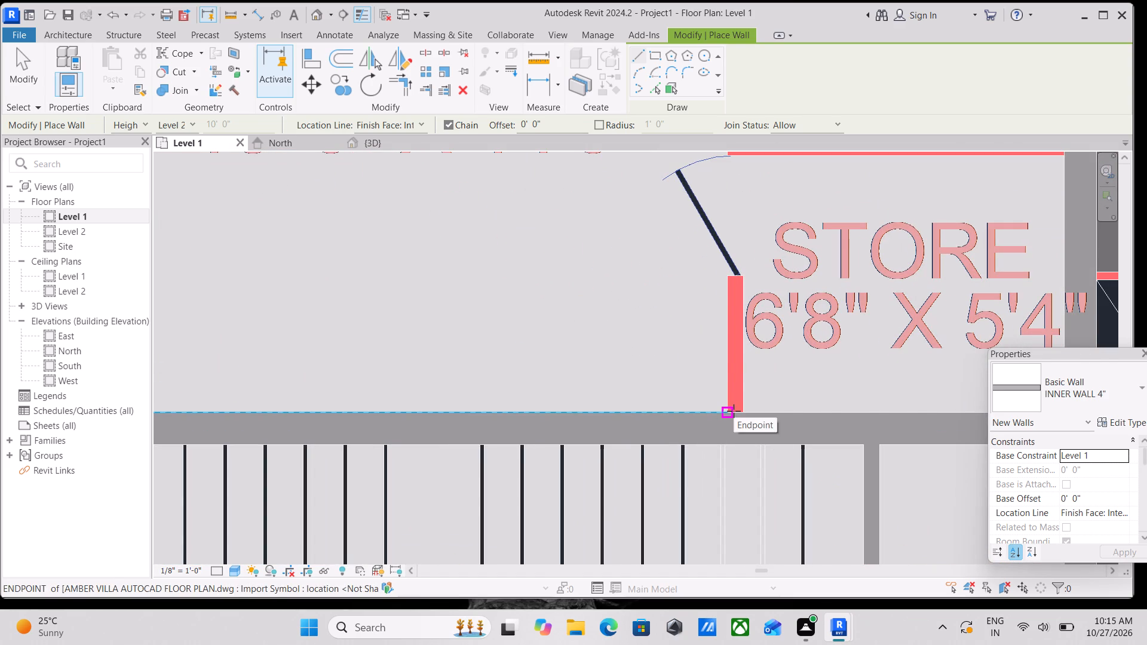
left_click(734, 411)
middle_click_drag(772, 207, 735, 256)
scroll(629, 110, "down", 1)
middle_click_drag(629, 110, 627, 186)
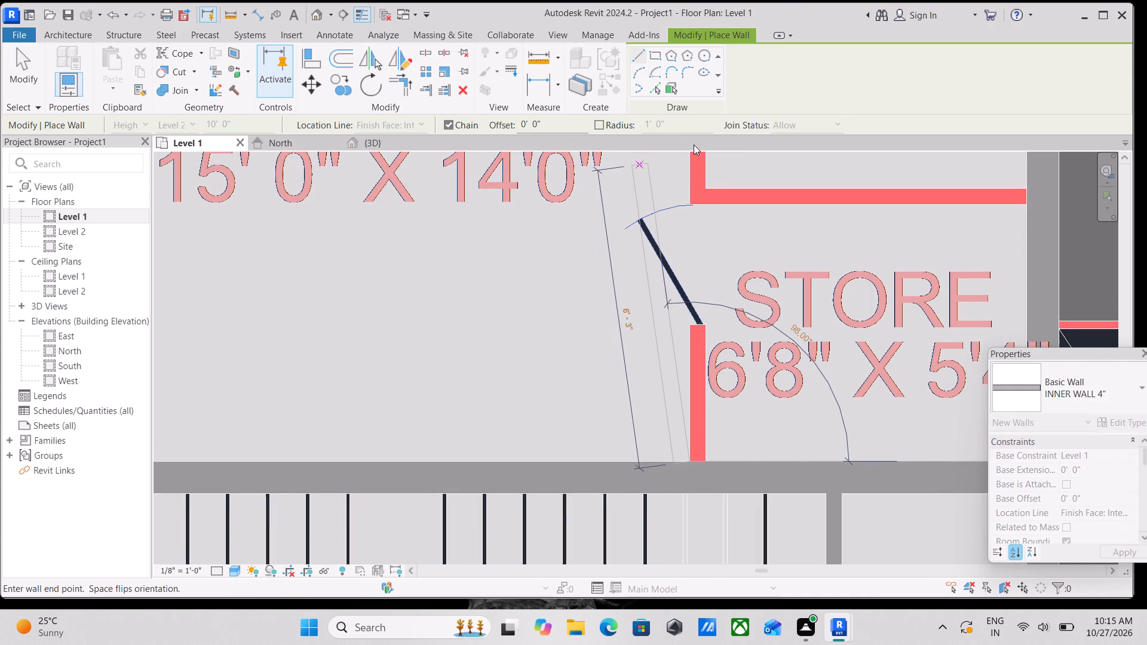
key("space")
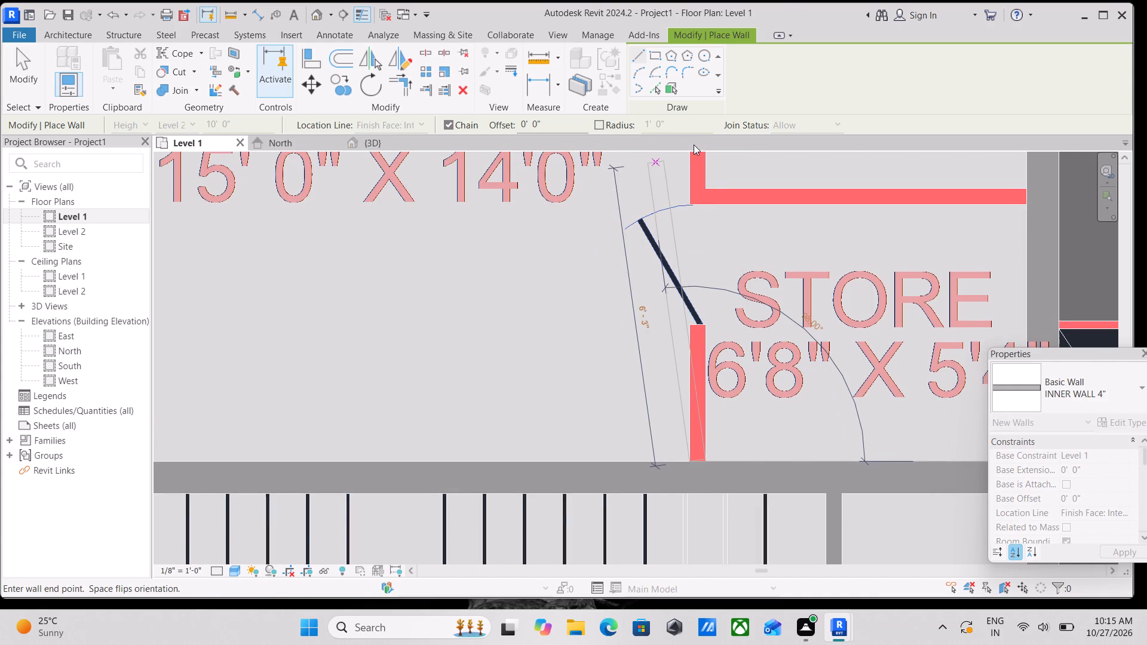
scroll(694, 145, "down", 2)
middle_click_drag(694, 145, 704, 261)
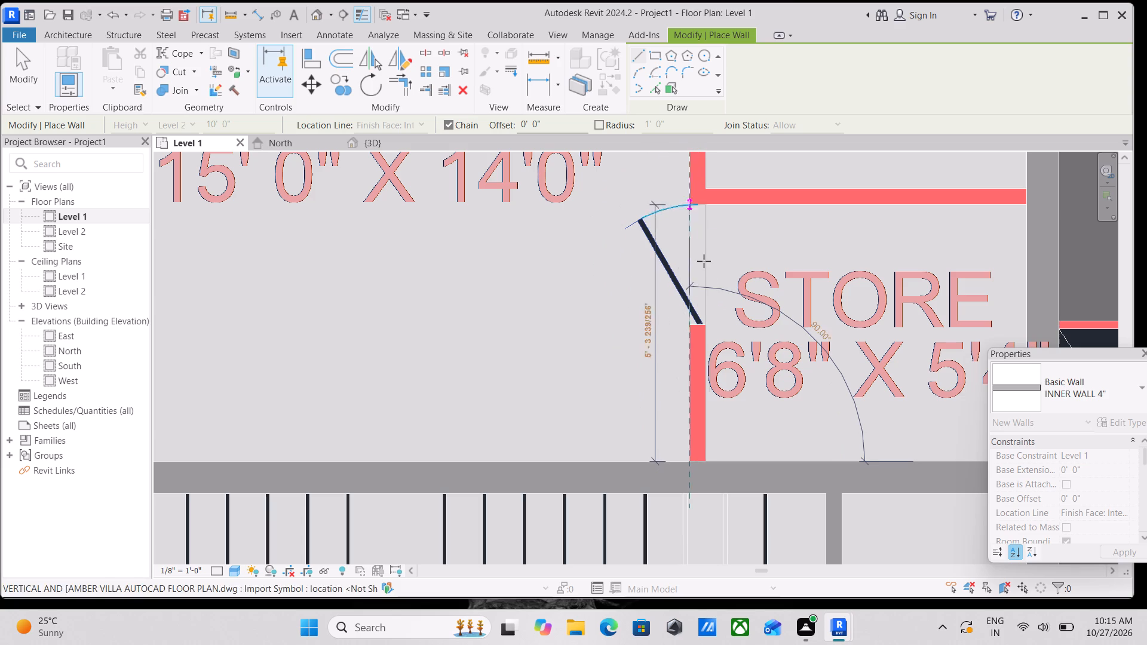
middle_click_drag(704, 261, 706, 271)
middle_click_drag(692, 184, 686, 348)
scroll(692, 184, "down", 1)
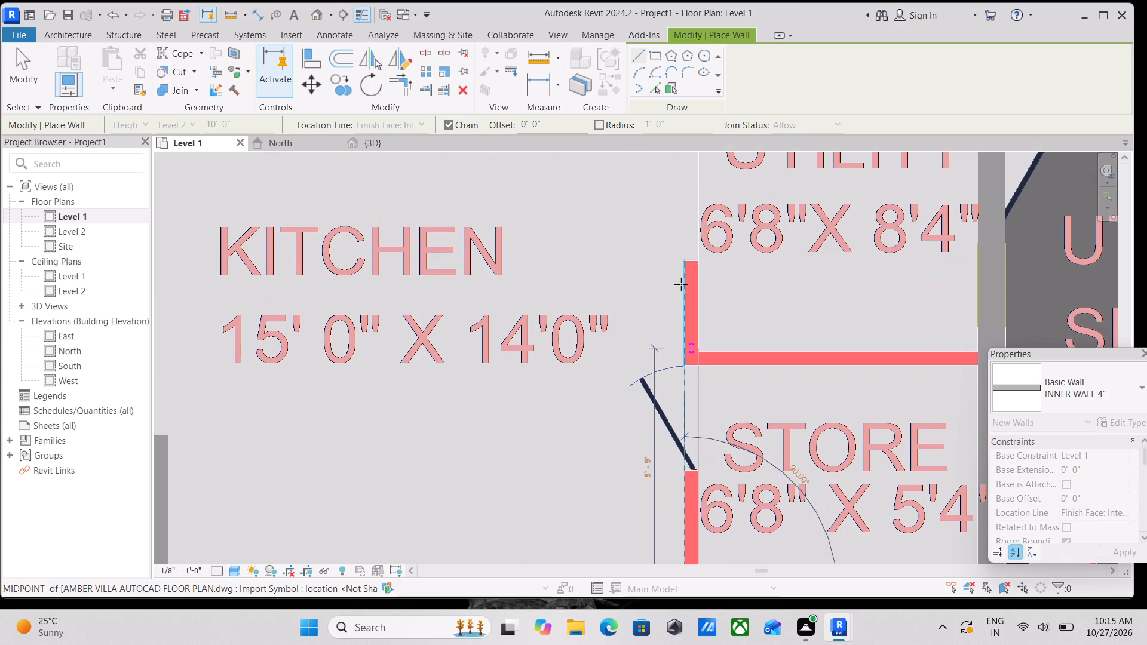
scroll(688, 259, "down", 3)
middle_click_drag(688, 259, 691, 391)
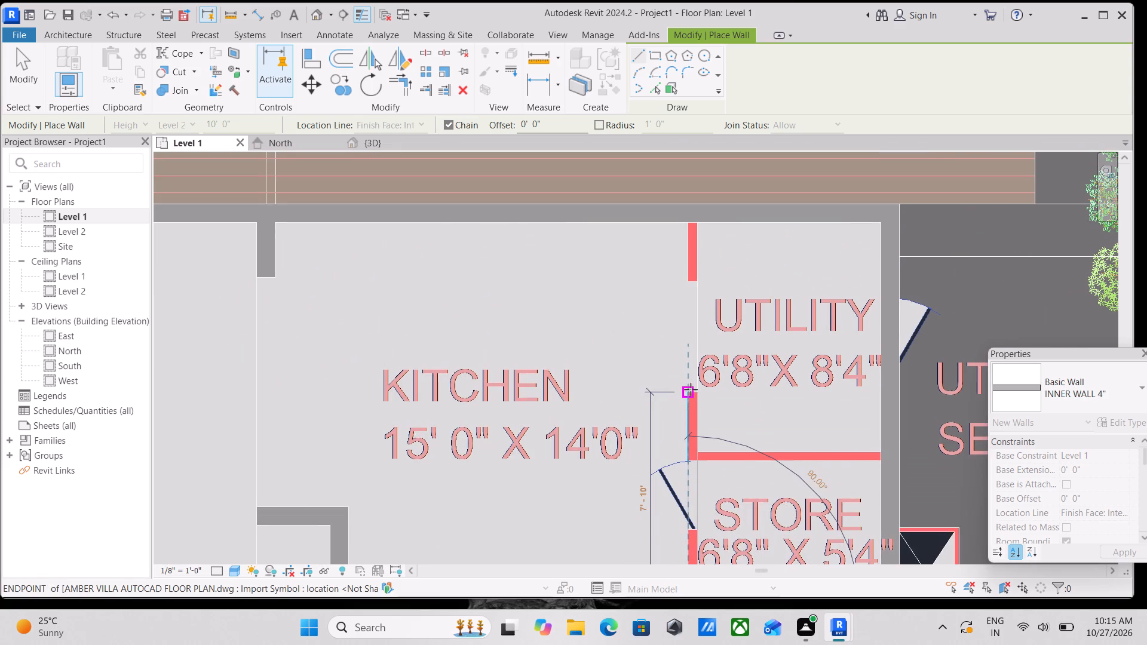
scroll(691, 386, "up", 6)
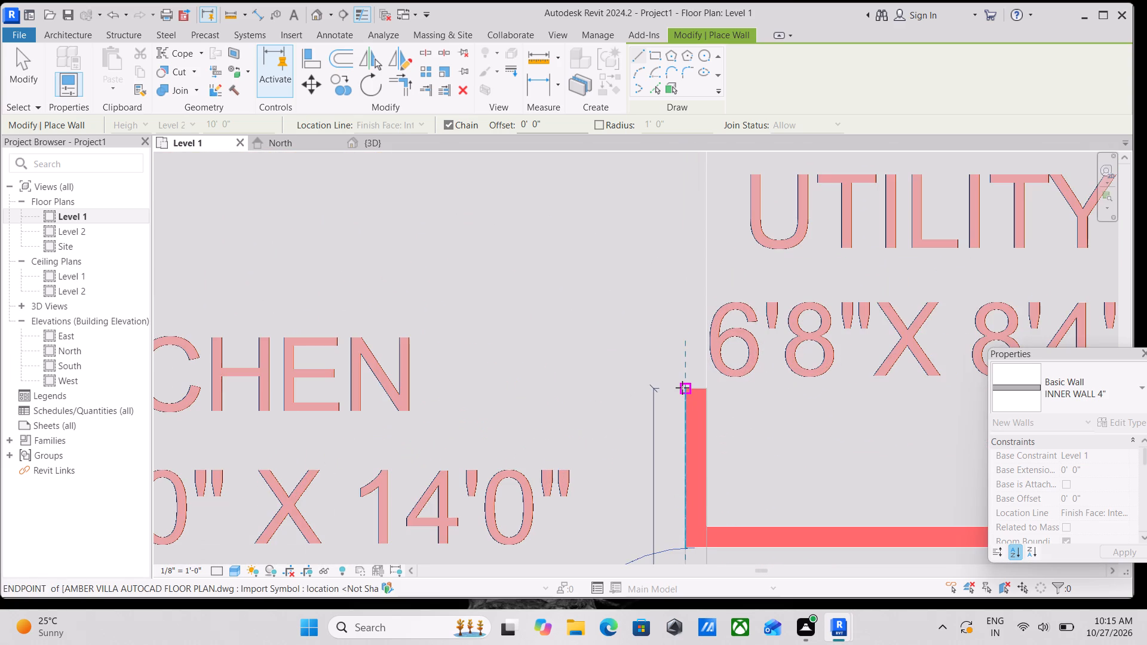
left_click(686, 391)
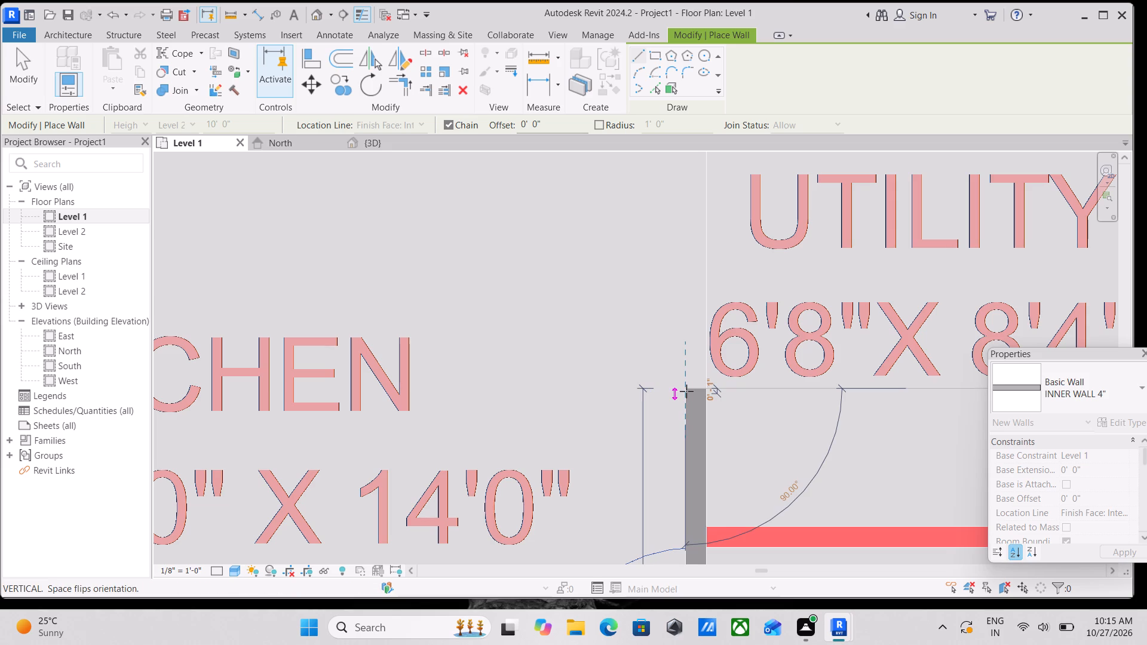
Draw an INNER WALL 4" partition between utility and store, from the utility service side wall to the kitchen partition.
key("Escape")
scroll(909, 395, "down", 3)
middle_click_drag(851, 358, 654, 234)
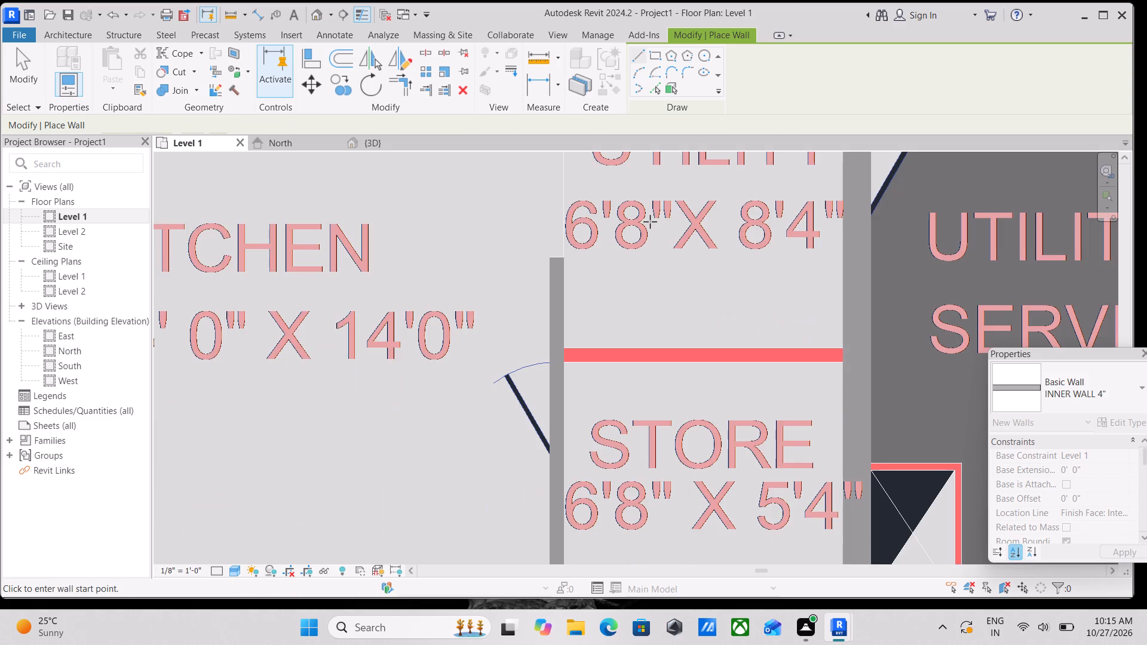
scroll(650, 222, "down", 1)
middle_click_drag(653, 228, 596, 189)
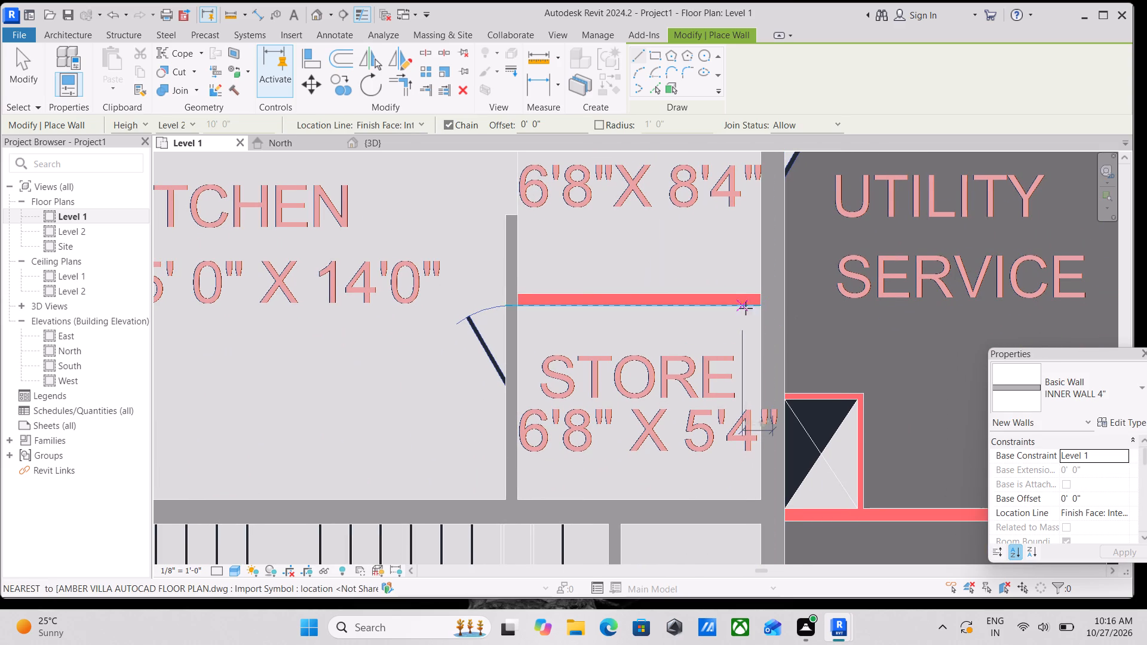
left_click(765, 300)
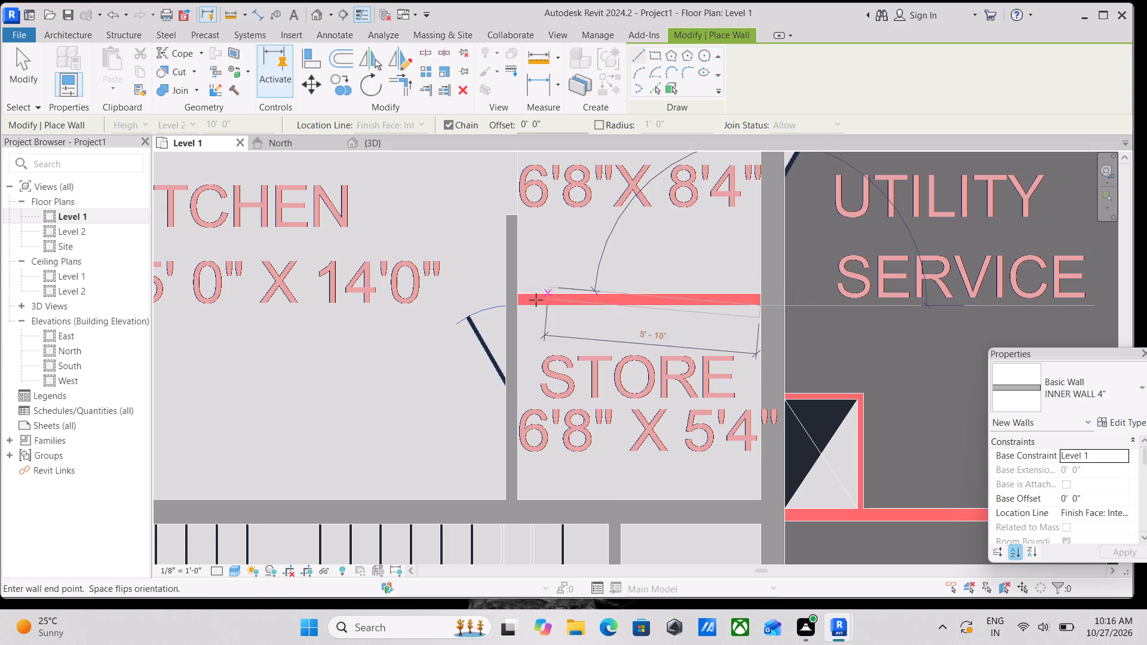
left_click(516, 308)
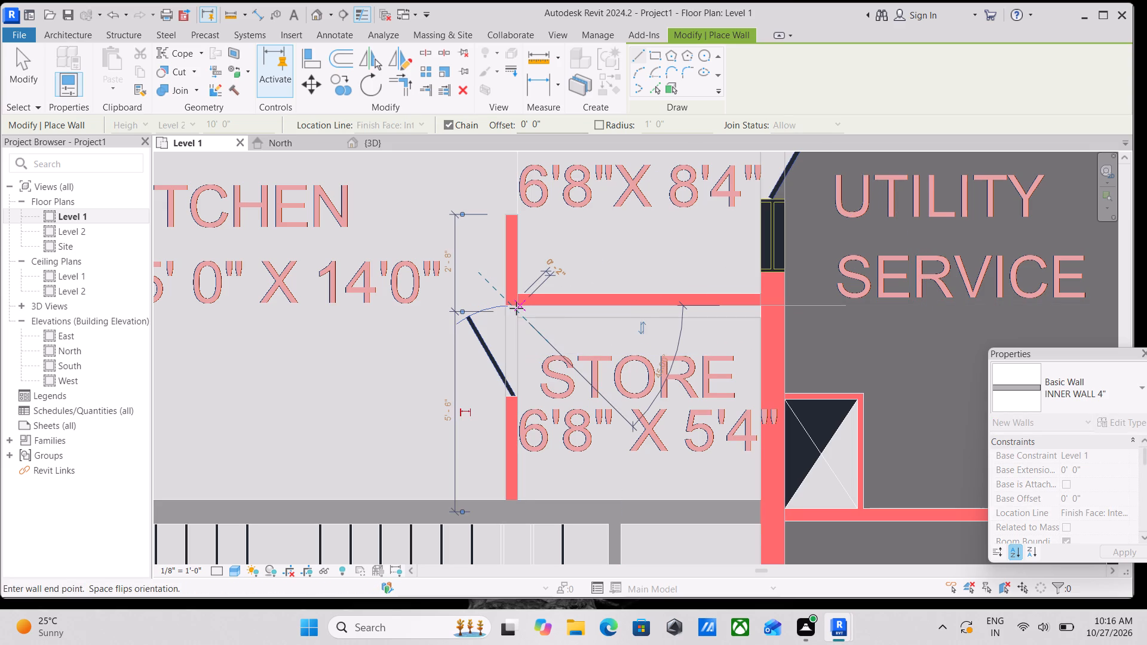
key("Escape")
Flip the new utility–store wall so it lies on the partition drawn in the imported plan.
scroll(547, 261, "down", 2)
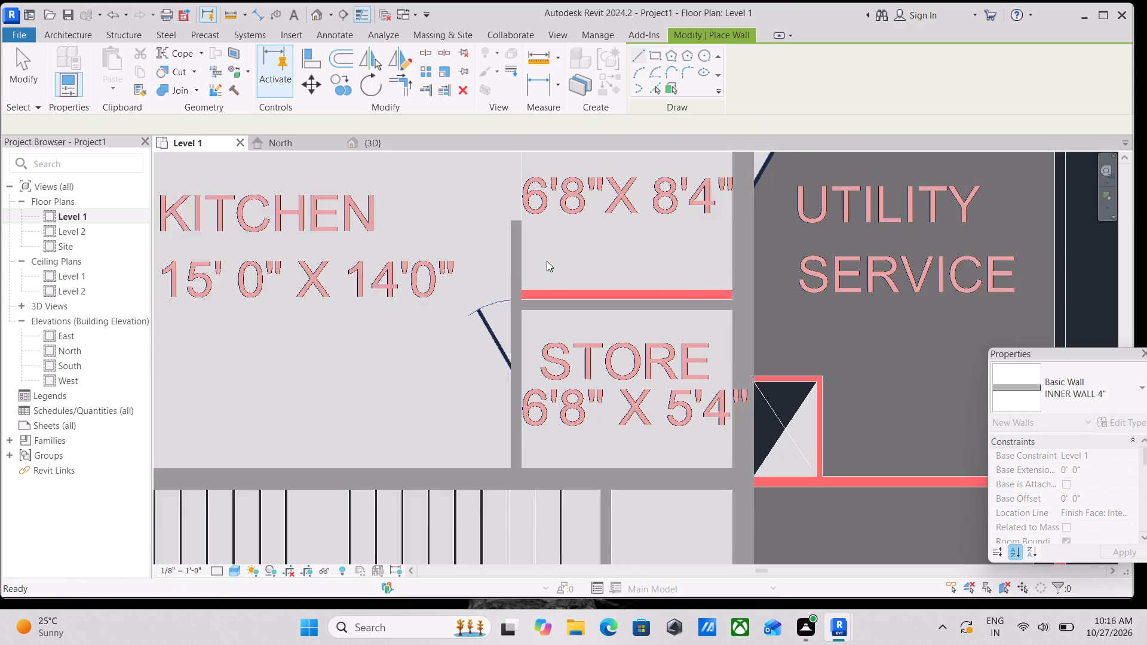
middle_click_drag(547, 261, 553, 275)
key("grave")
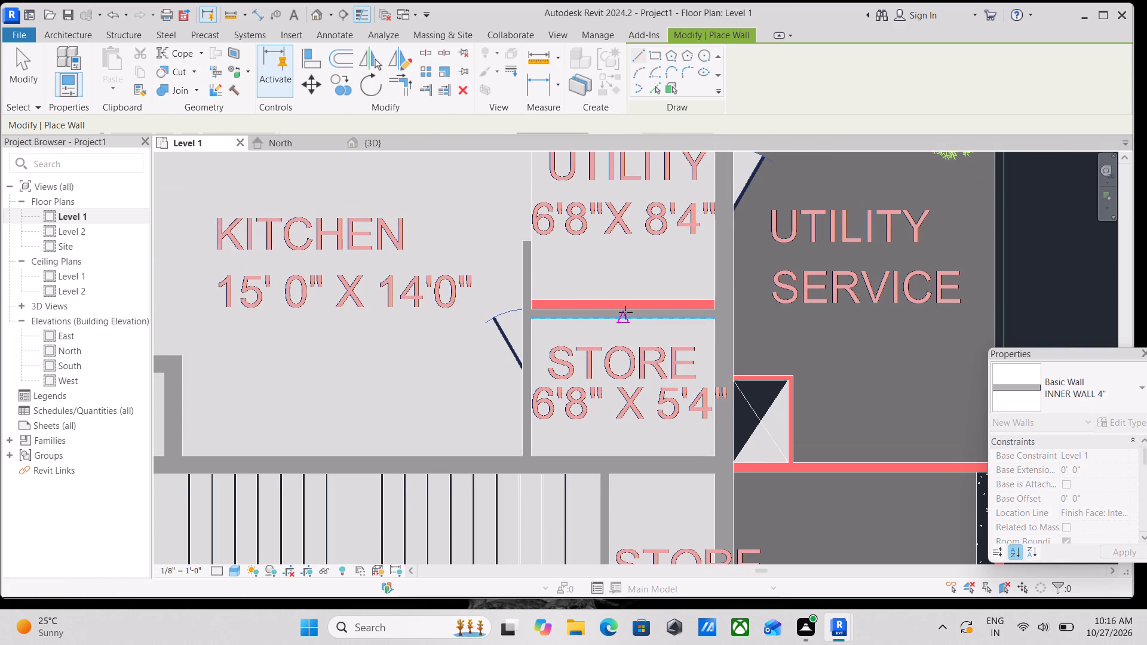
key("grave")
key("Escape")
key("Escape")
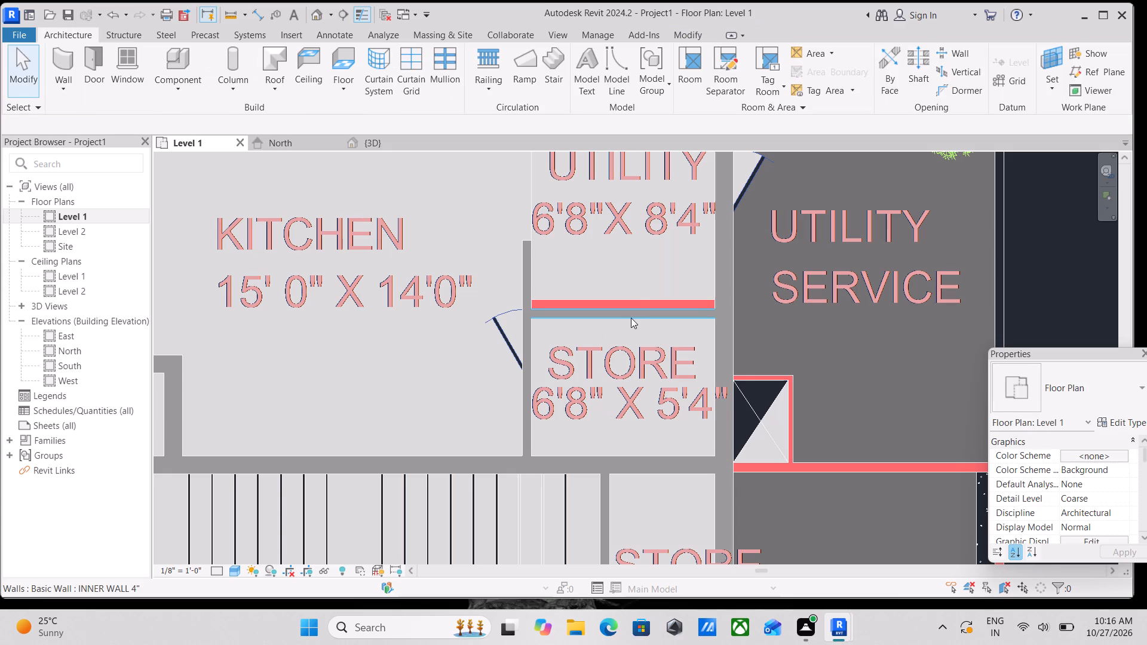
left_click(631, 317)
key("space")
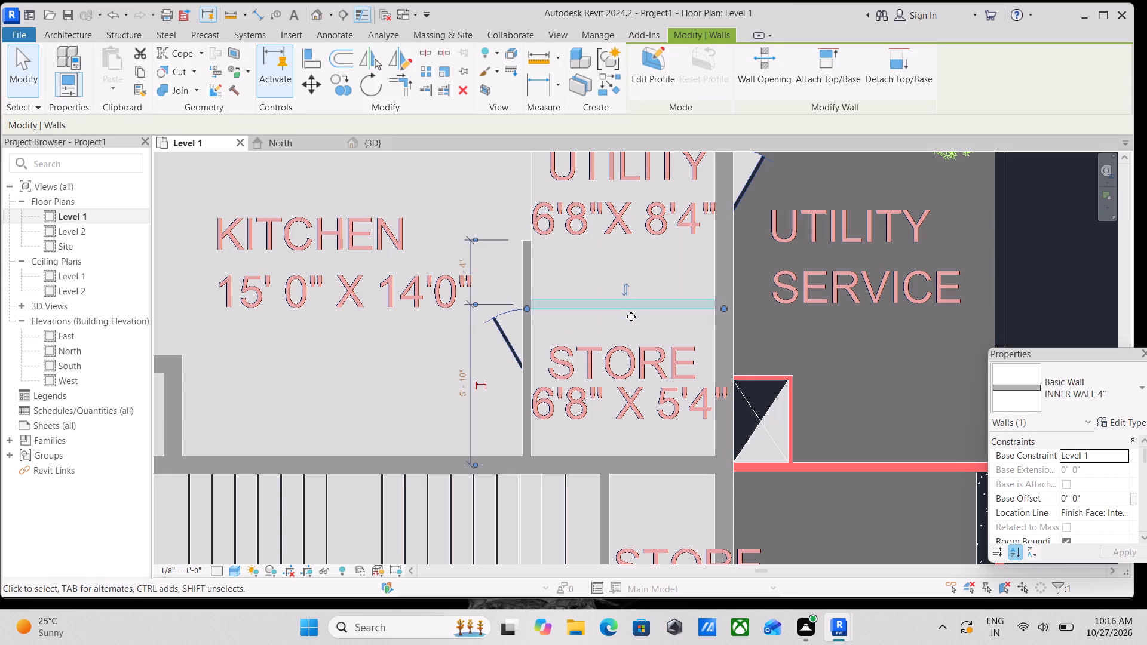
scroll(590, 223, "down", 3)
middle_click_drag(590, 228, 589, 273)
scroll(588, 268, "up", 1)
key("Escape")
Draw an INNER WALL 4" about 2'-2" long between kitchen and utility, from the opening's edge to the deck-side outer wall, flipped onto the drawn partition.
scroll(542, 211, "down", 2)
middle_click_drag(542, 211, 562, 247)
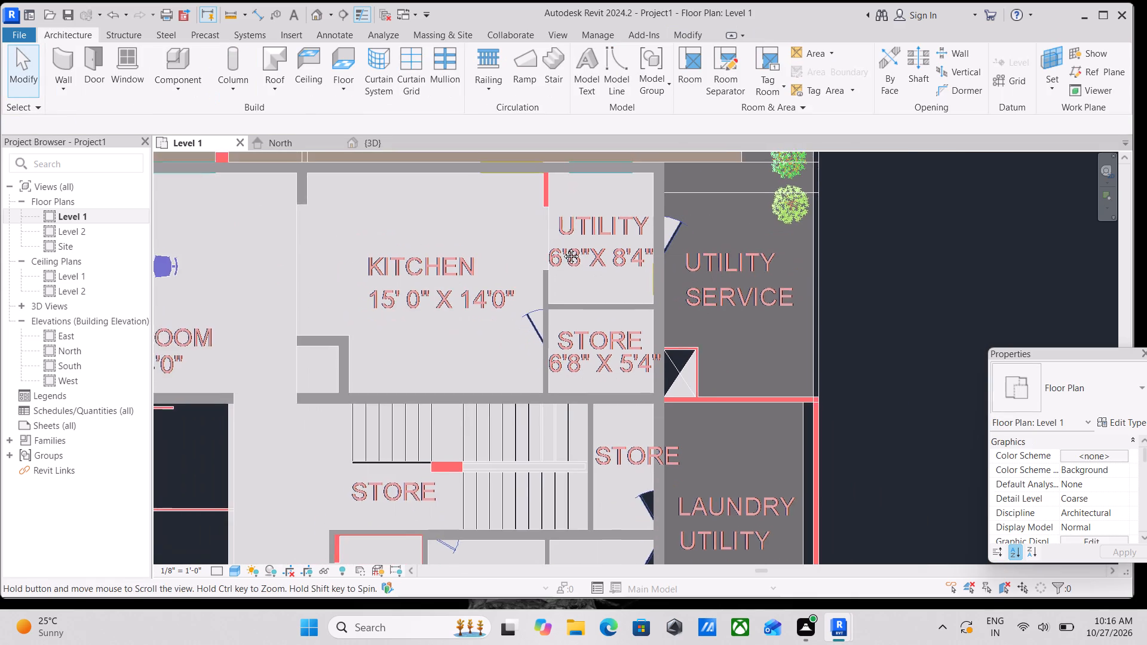
middle_click_drag(562, 247, 580, 285)
type("WA")
scroll(578, 275, "up", 4)
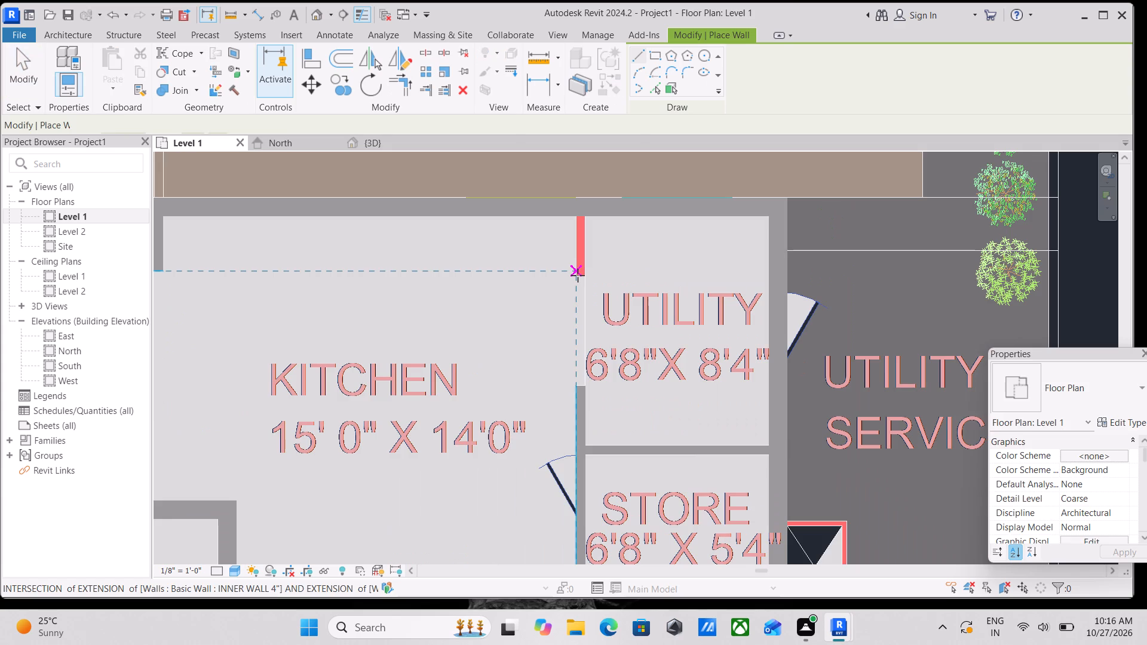
scroll(578, 275, "up", 4)
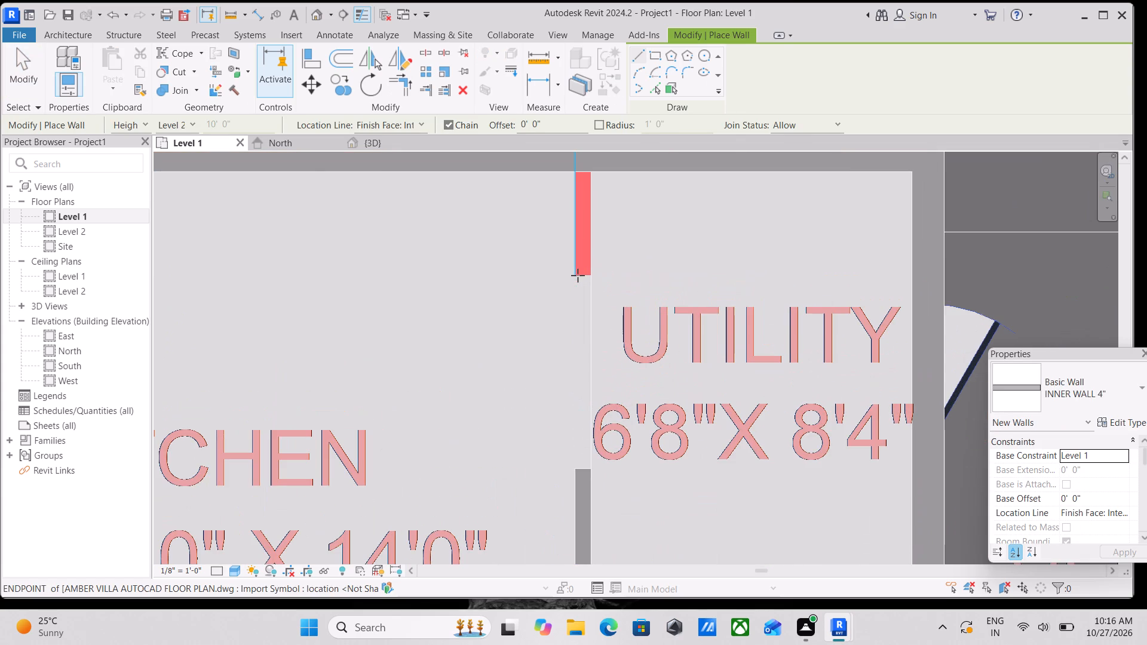
left_click(578, 277)
middle_click_drag(572, 211, 587, 406)
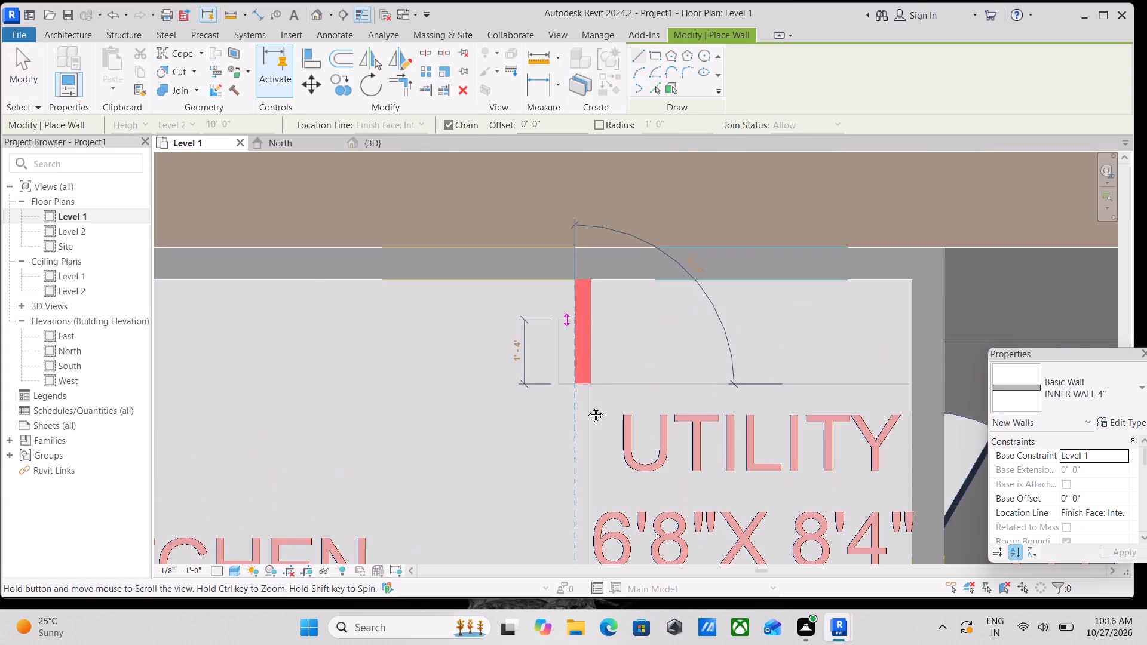
middle_click_drag(587, 406, 593, 449)
key("space")
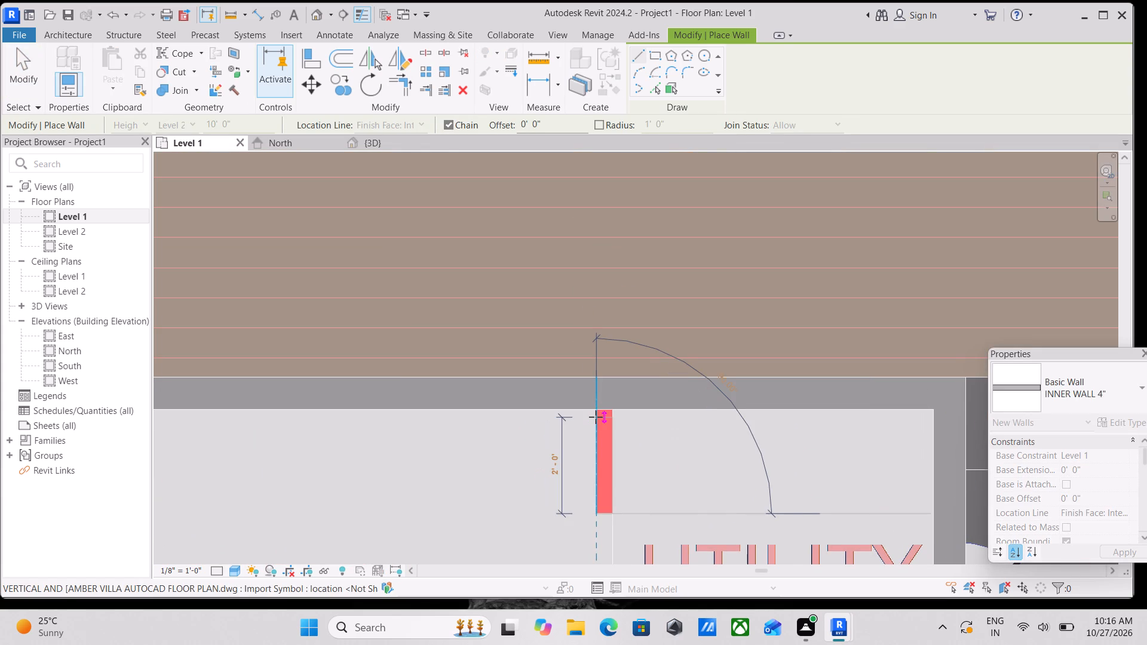
scroll(596, 416, "up", 2)
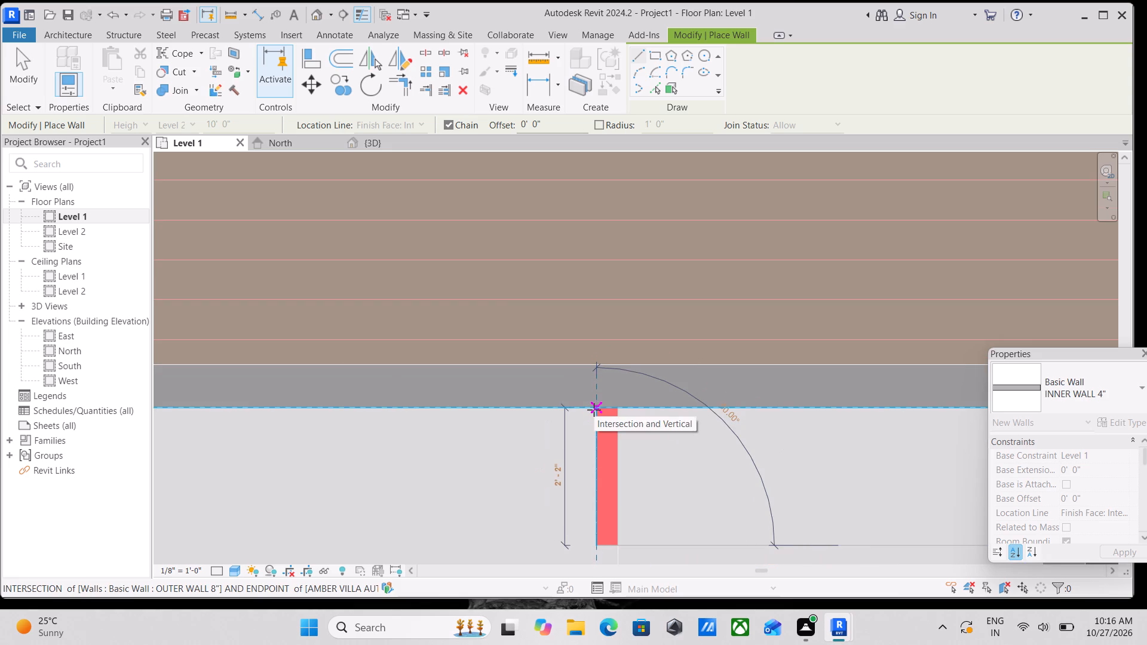
left_click(594, 410)
key("Escape")
Examine the whole Level 1 plan, from the guest bedroom and car porch up to the deck, for walls still missing.
scroll(615, 414, "down", 2)
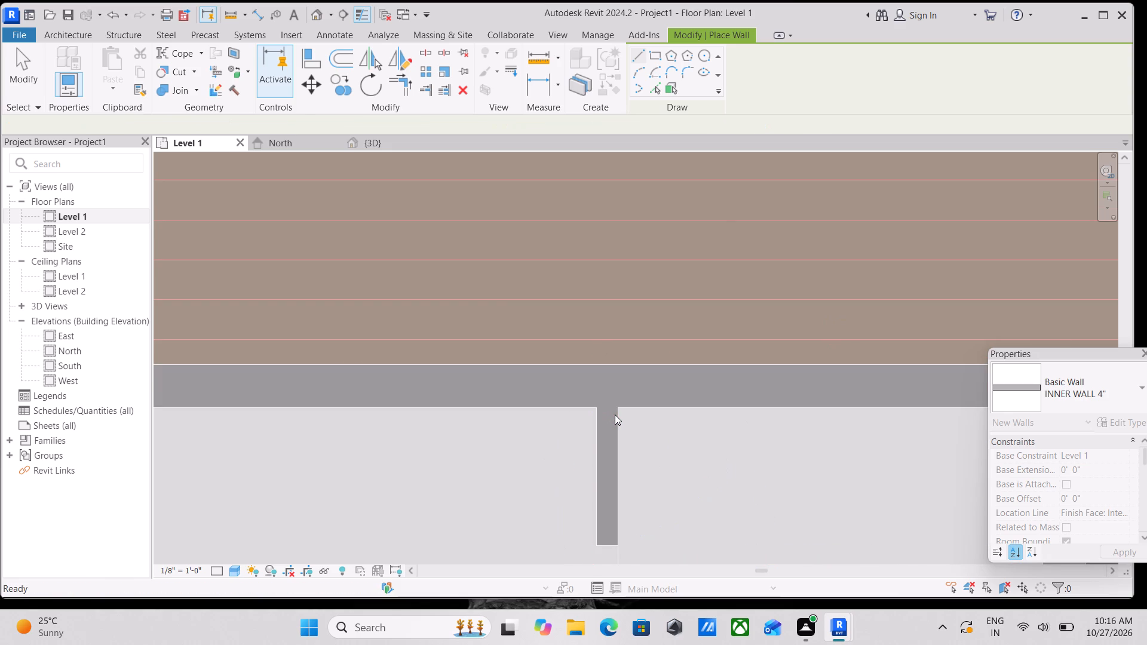
scroll(615, 414, "down", 2)
middle_click_drag(615, 414, 597, 234)
scroll(784, 560, "down", 4)
middle_click_drag(647, 392, 612, 333)
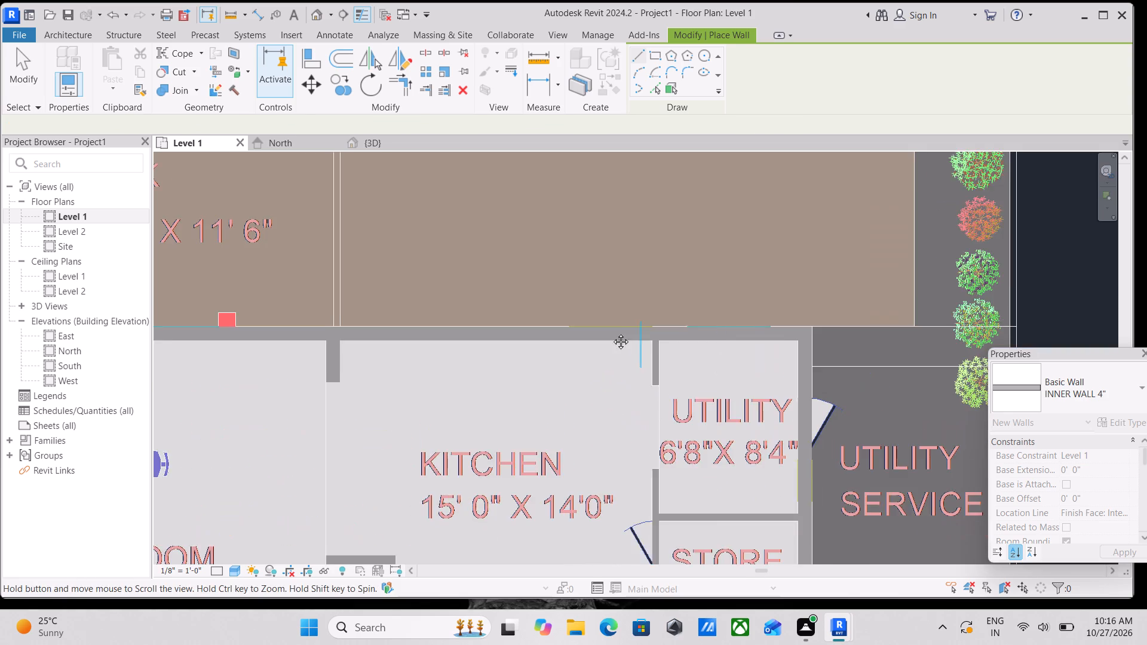
middle_click_drag(612, 333, 602, 248)
scroll(599, 260, "down", 1)
scroll(646, 460, "down", 2)
middle_click_drag(642, 442, 612, 389)
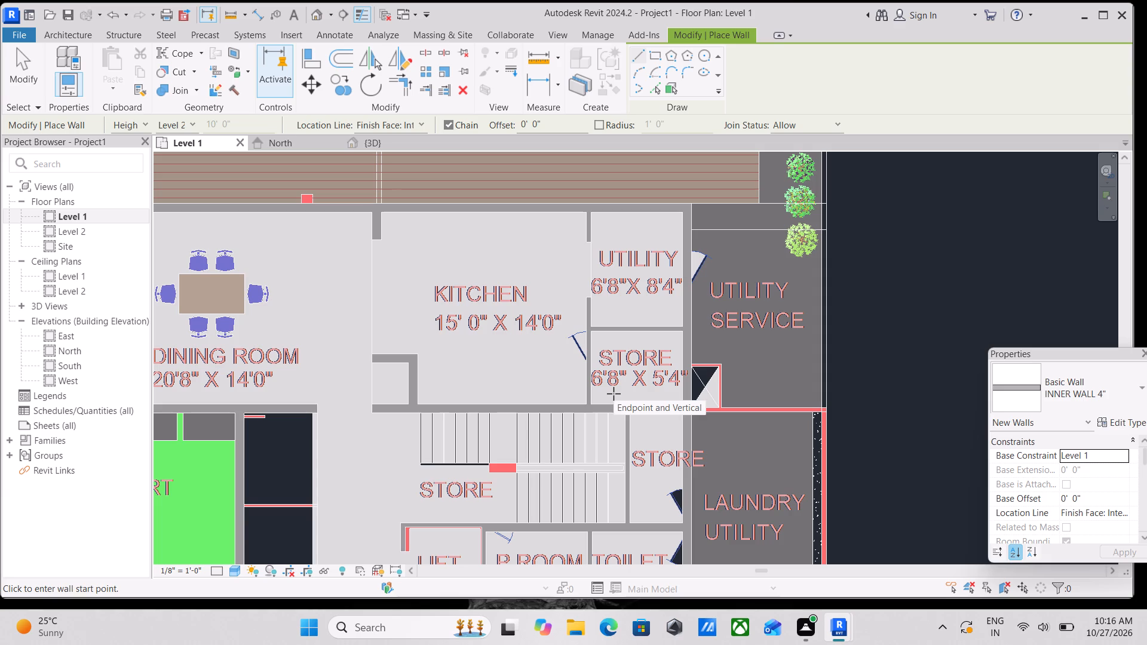
scroll(614, 394, "down", 2)
middle_click_drag(612, 389, 677, 235)
scroll(665, 259, "down", 1)
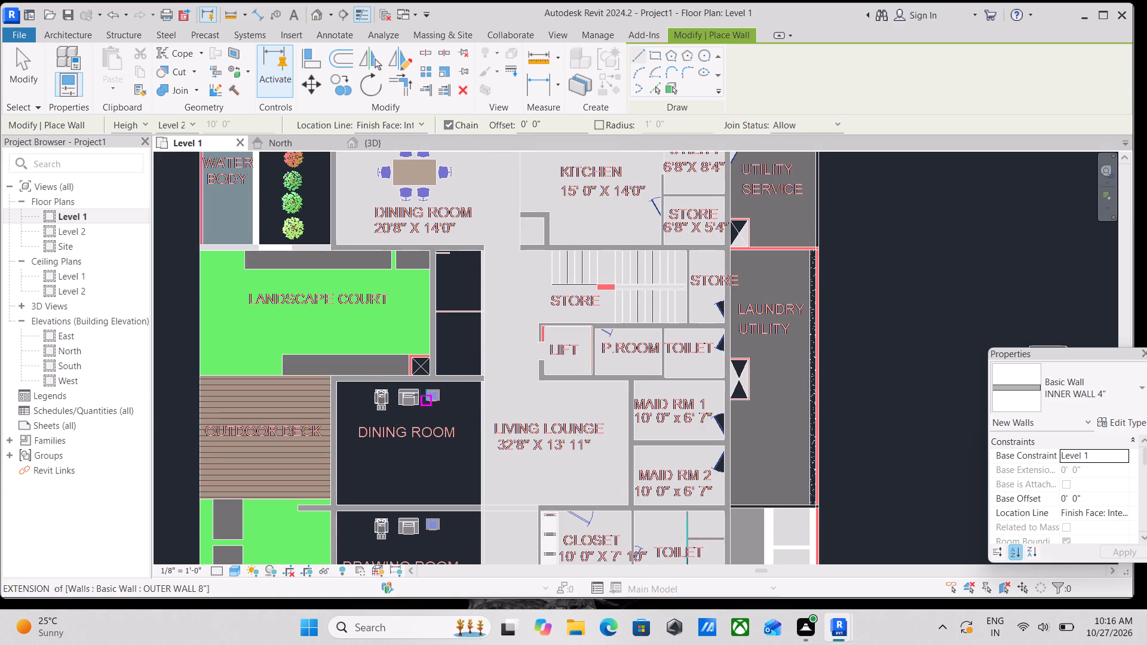
middle_click_drag(585, 411, 594, 329)
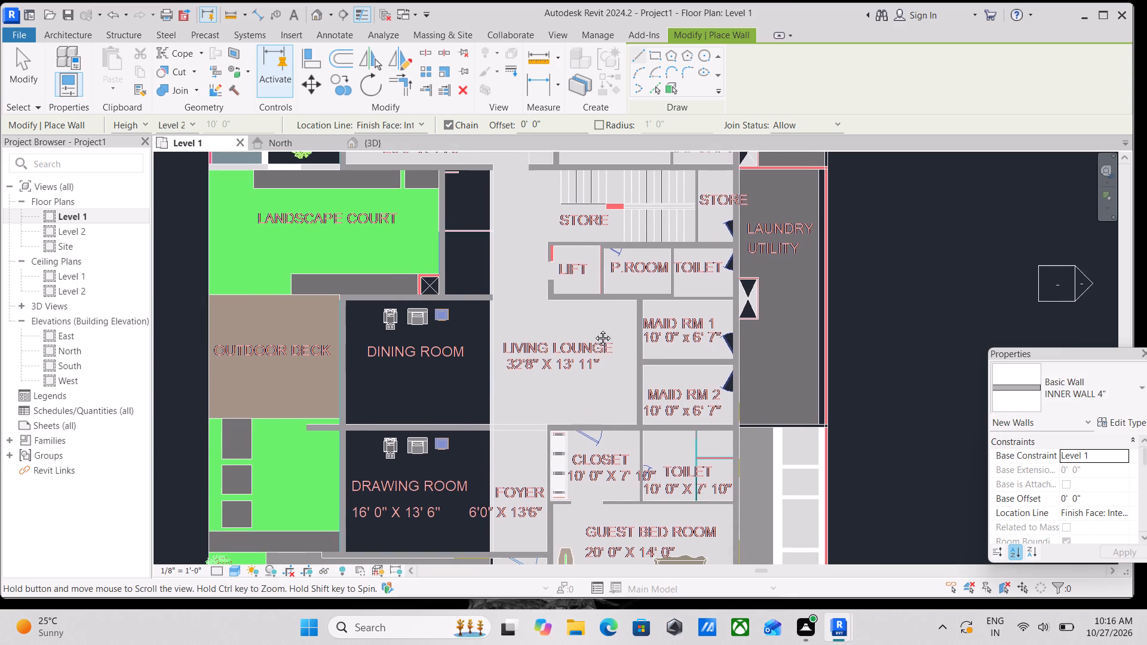
middle_click_drag(594, 329, 590, 245)
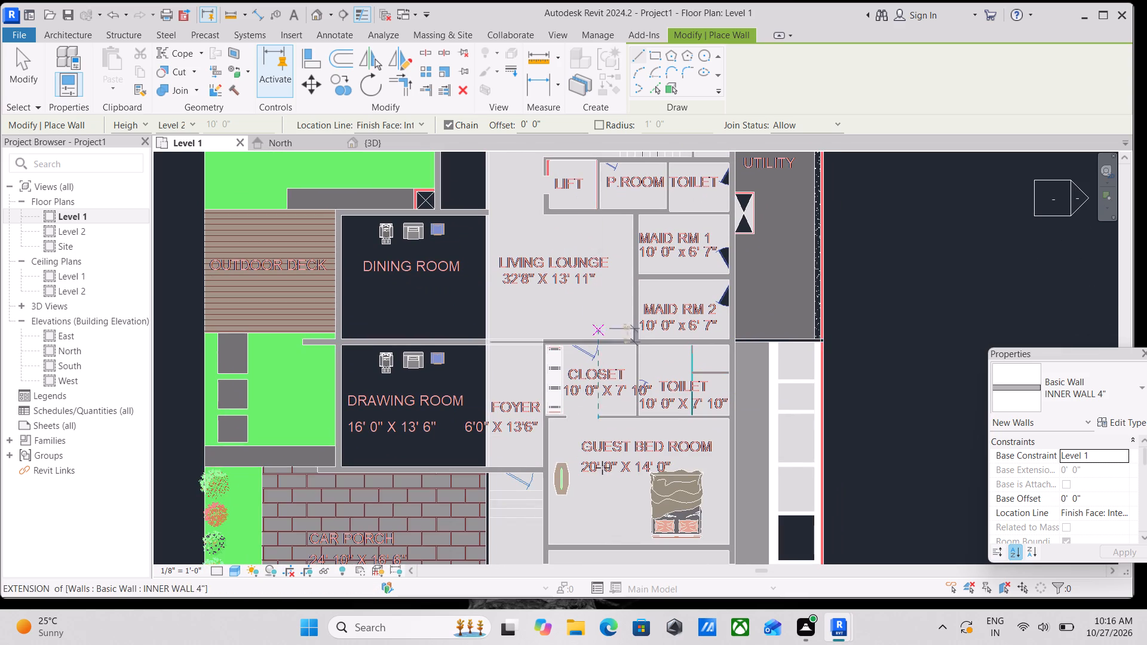
middle_click_drag(606, 453, 704, 319)
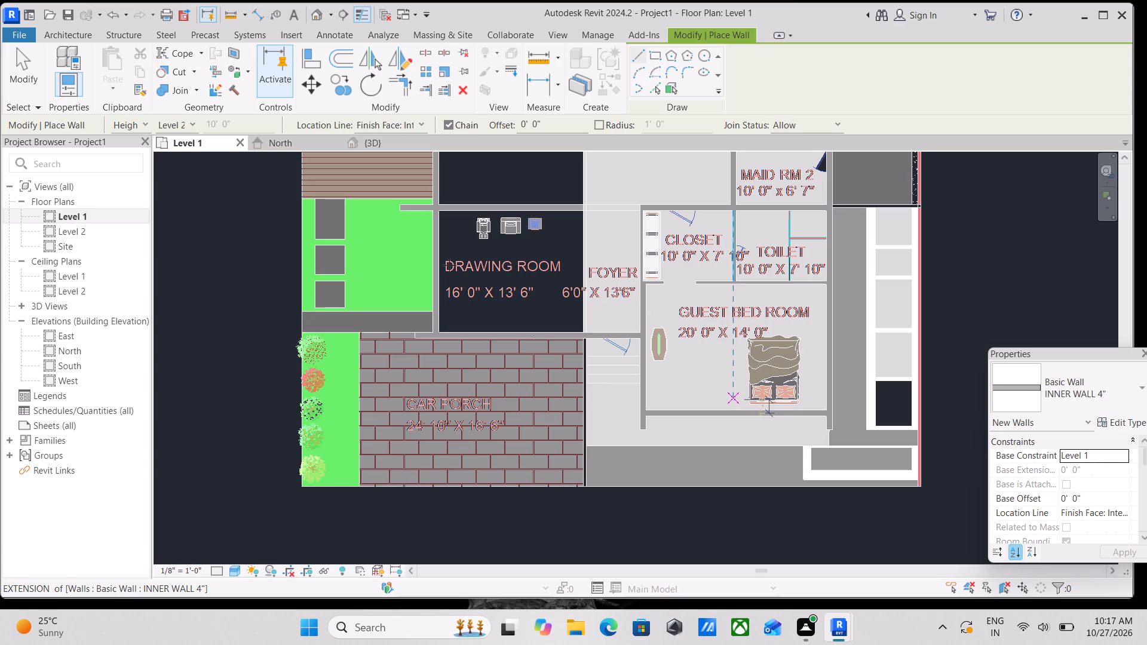
middle_click_drag(437, 306, 501, 398)
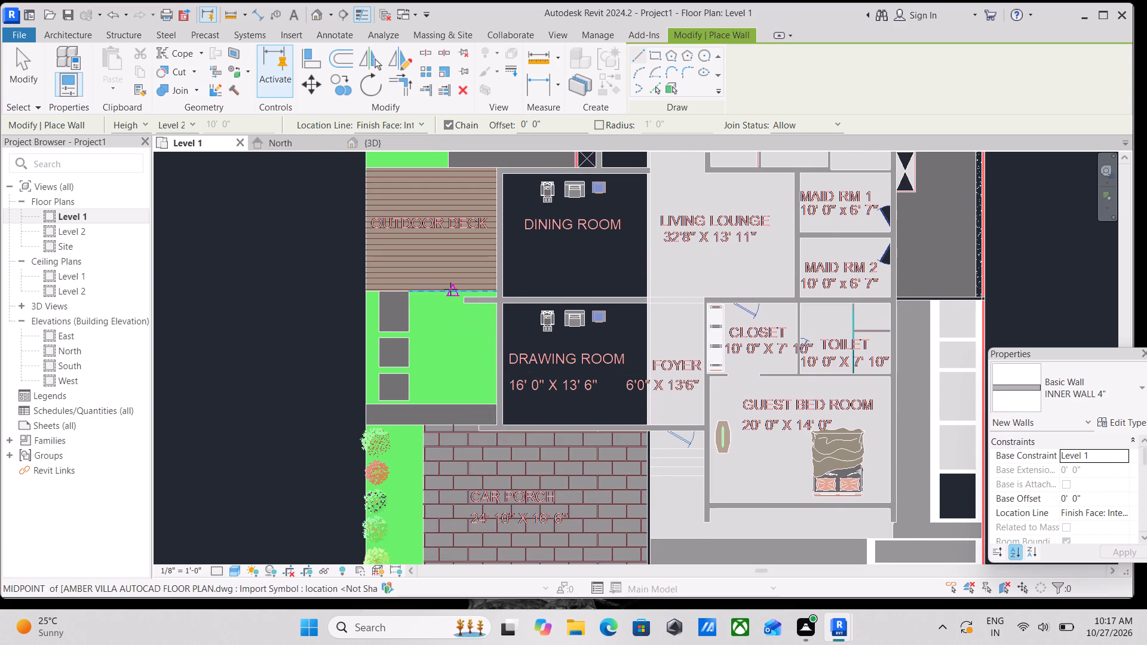
scroll(450, 289, "up", 2)
middle_click_drag(693, 295, 602, 493)
middle_click_drag(639, 282, 625, 383)
middle_click_drag(635, 291, 640, 411)
scroll(672, 331, "down", 2)
middle_click_drag(671, 332, 664, 367)
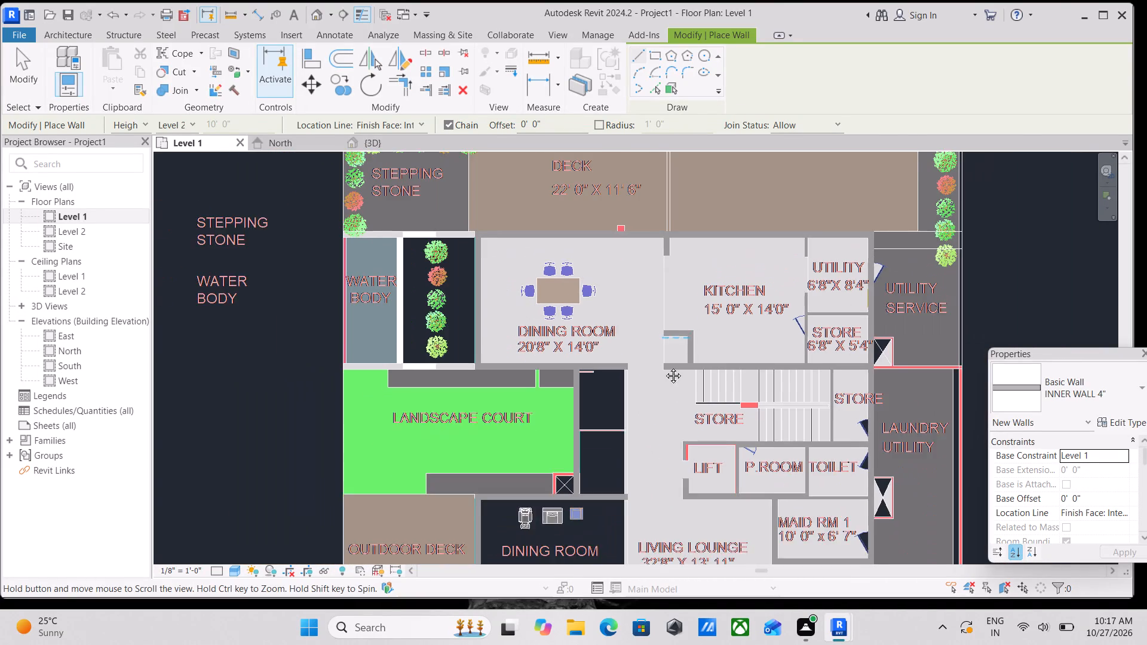
middle_click_drag(664, 367, 661, 402)
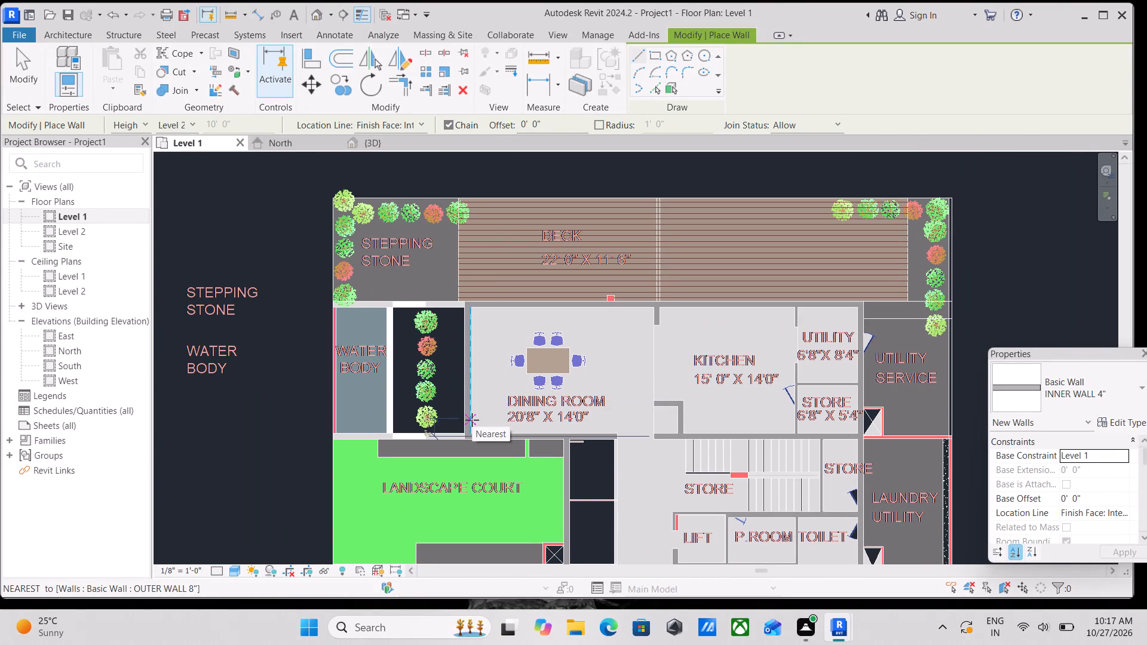
key("Escape")
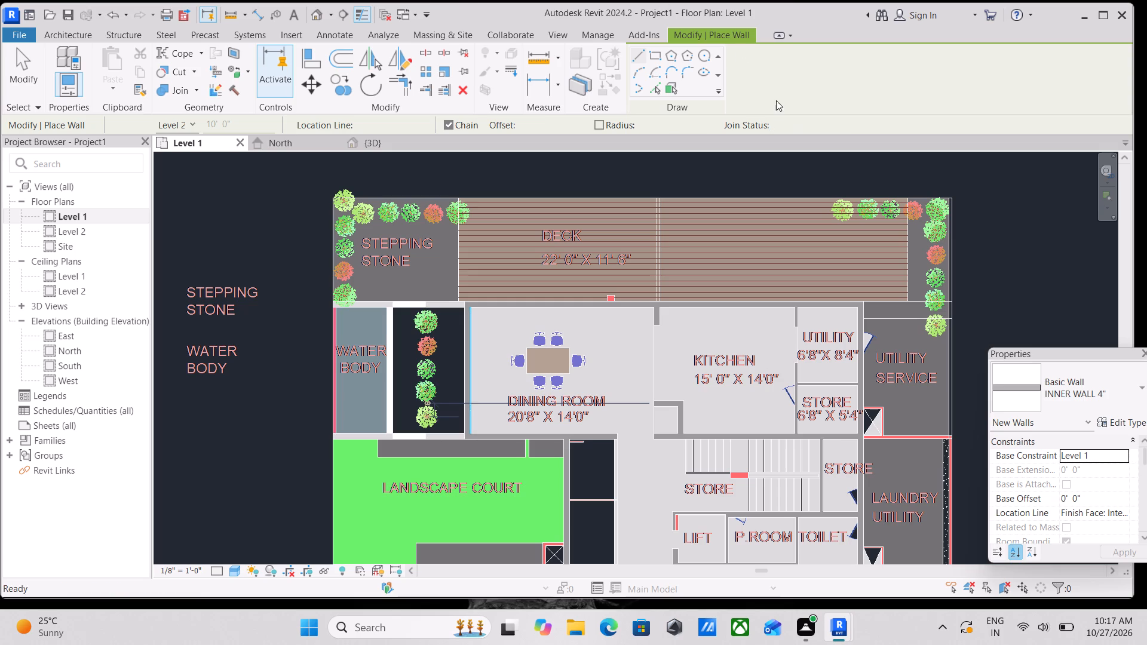
scroll(798, 175, "up", 1)
scroll(830, 148, "down", 1)
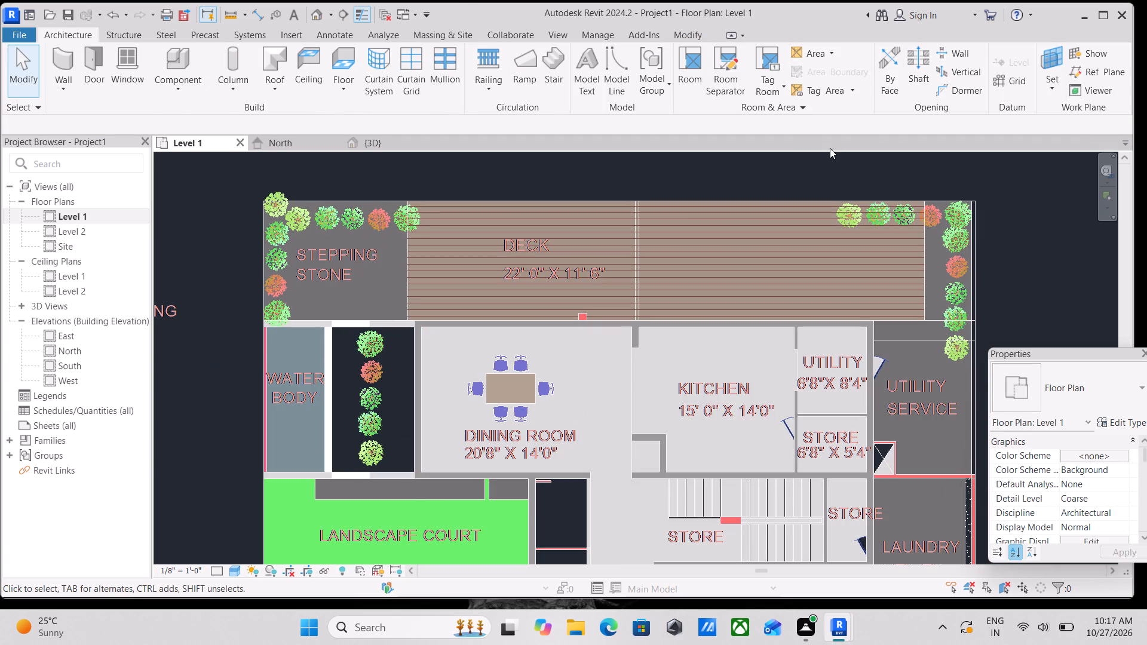
key("Escape")
scroll(689, 202, "down", 1)
middle_click_drag(689, 201, 691, 127)
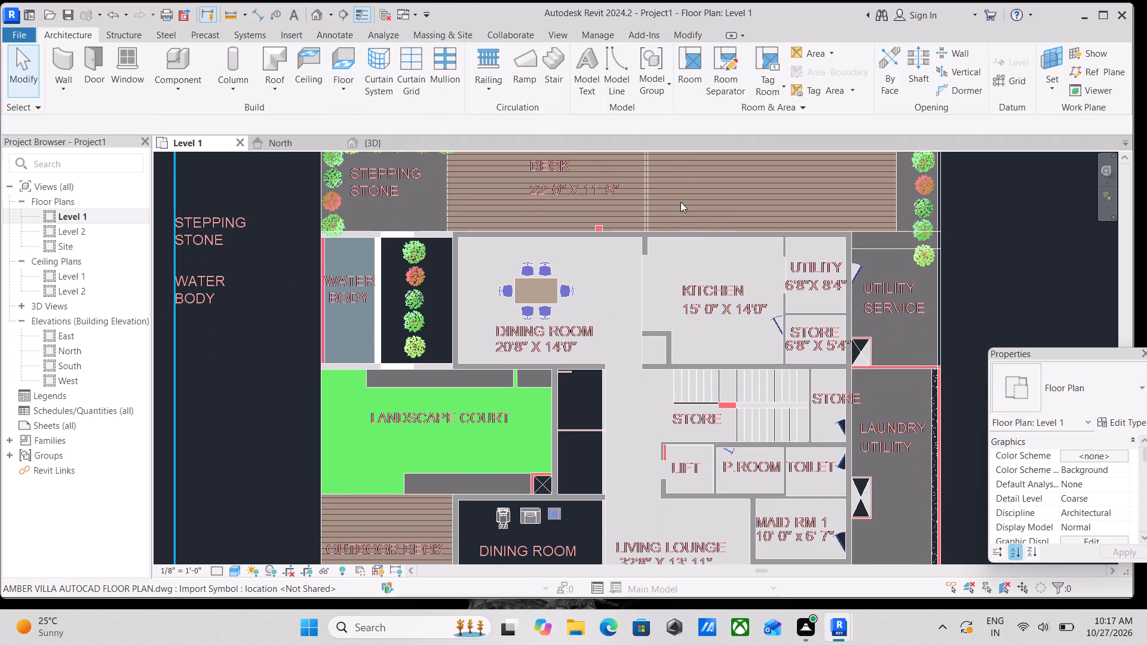
scroll(536, 121, "down", 1)
middle_click_drag(526, 200, 538, 224)
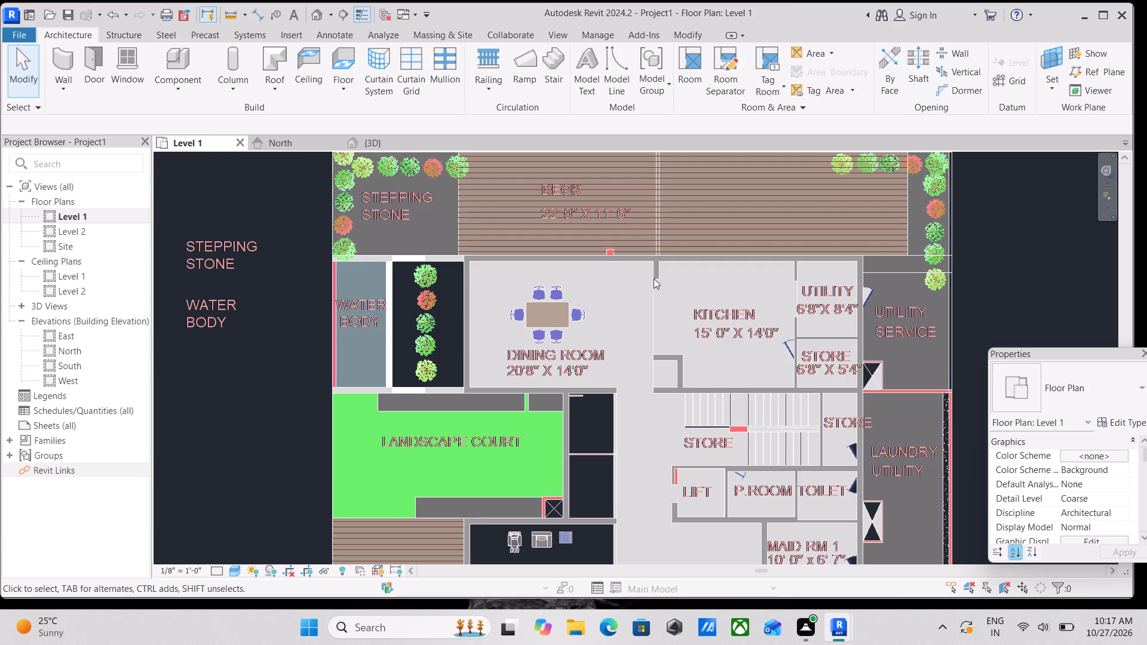
Examine the staircase layout on Level 1, including its treads, landing wall and surrounding walls beside the store and lift.
scroll(718, 333, "up", 3)
scroll(710, 427, "up", 3)
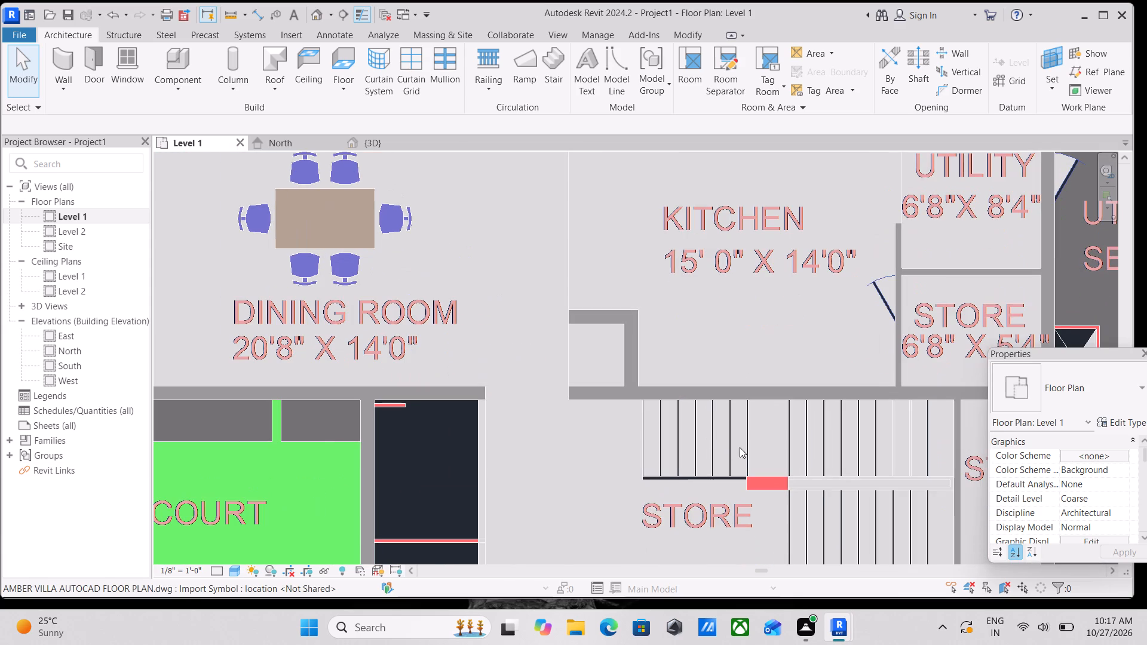
middle_click_drag(740, 447, 686, 328)
scroll(677, 344, "up", 3)
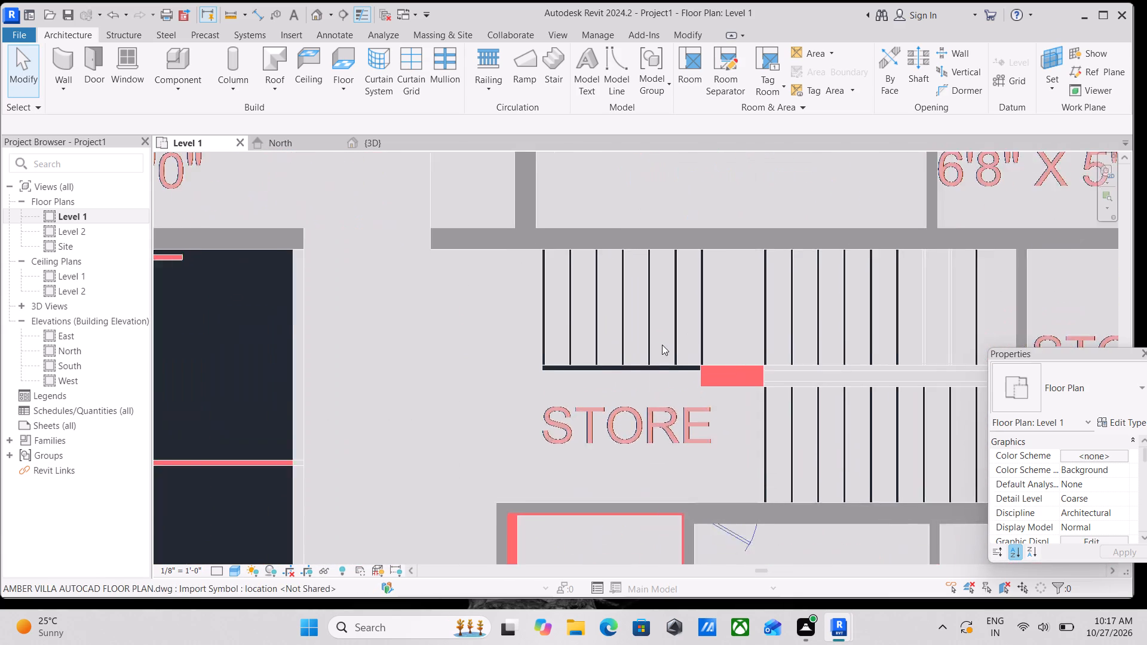
scroll(662, 345, "up", 1)
scroll(538, 370, "up", 4)
middle_click_drag(698, 311, 706, 401)
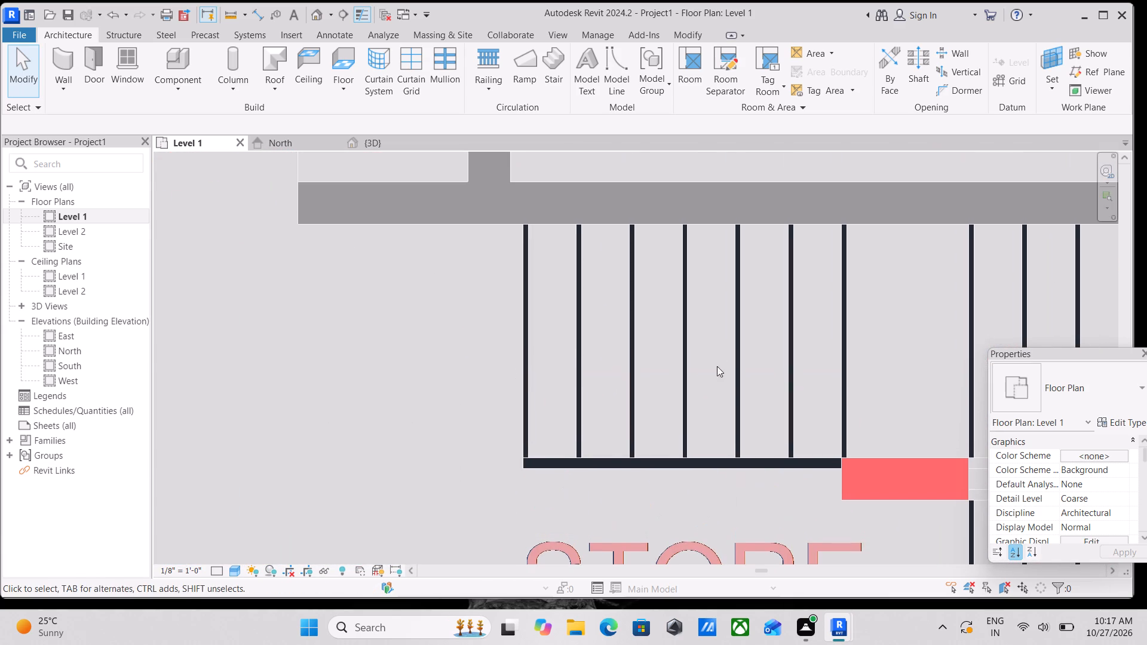
middle_click_drag(685, 294, 690, 345)
scroll(660, 284, "down", 4)
middle_click_drag(655, 293, 557, 269)
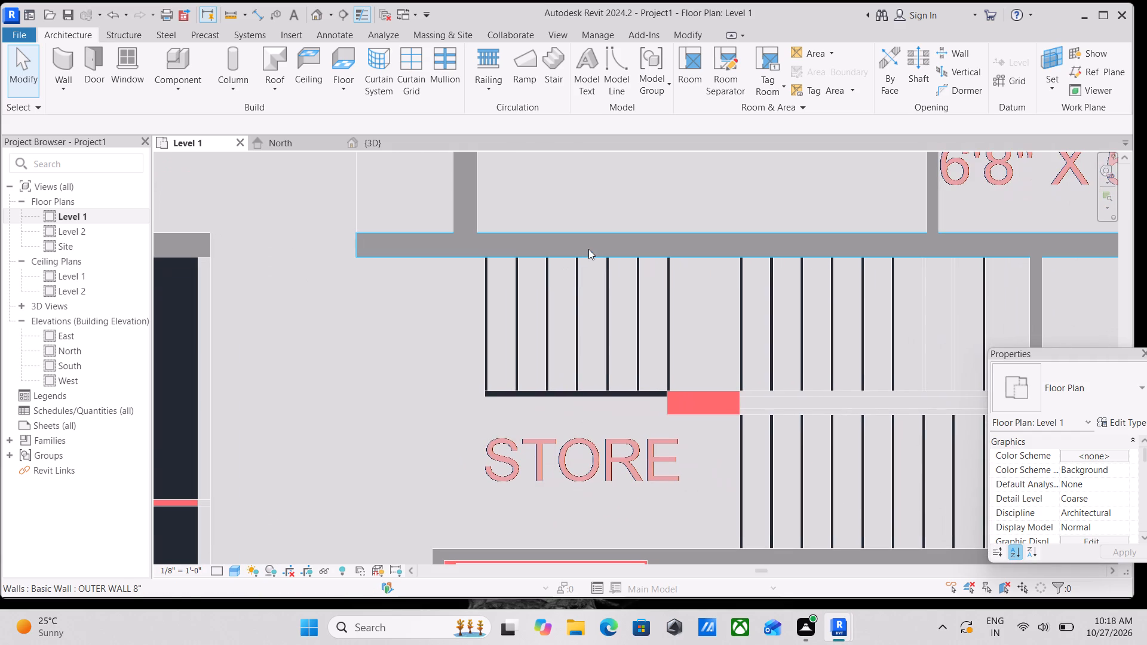
scroll(555, 360, "down", 2)
middle_click_drag(554, 358, 486, 296)
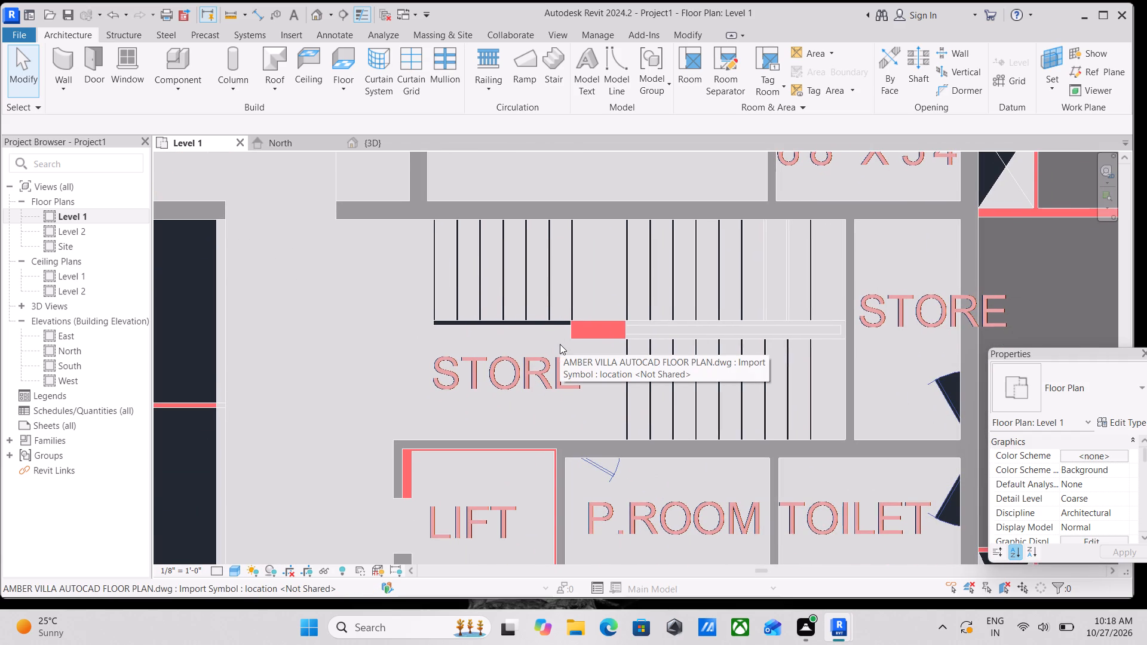
scroll(560, 344, "up", 1)
scroll(622, 332, "up", 3)
scroll(642, 301, "down", 2)
middle_click_drag(642, 301, 642, 348)
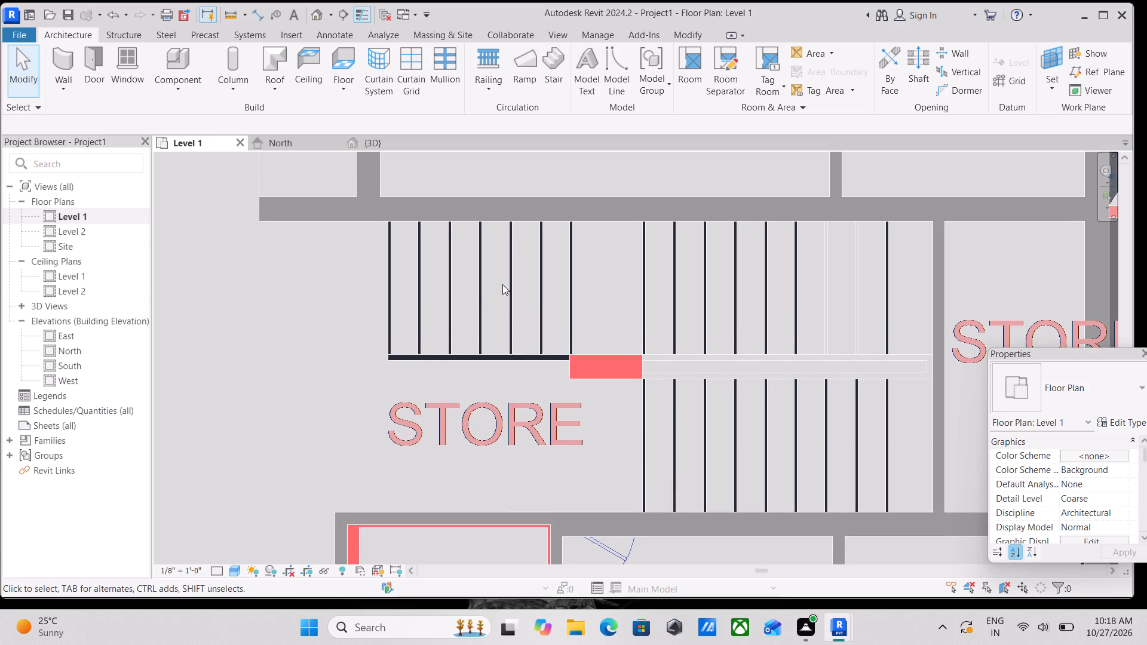
scroll(513, 282, "up", 2)
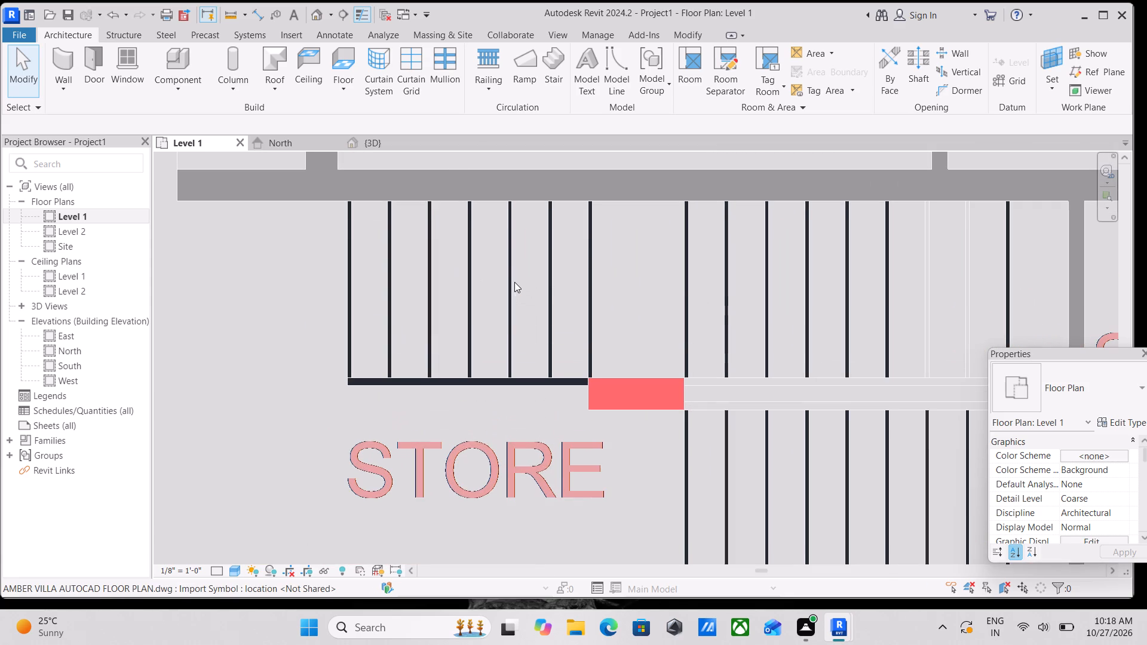
Examine the drawn staircase flights and landing on Level 1 together with the surrounding kitchen, store, lift and laundry utility walls.
scroll(514, 281, "down", 3)
middle_click_drag(508, 290, 513, 297)
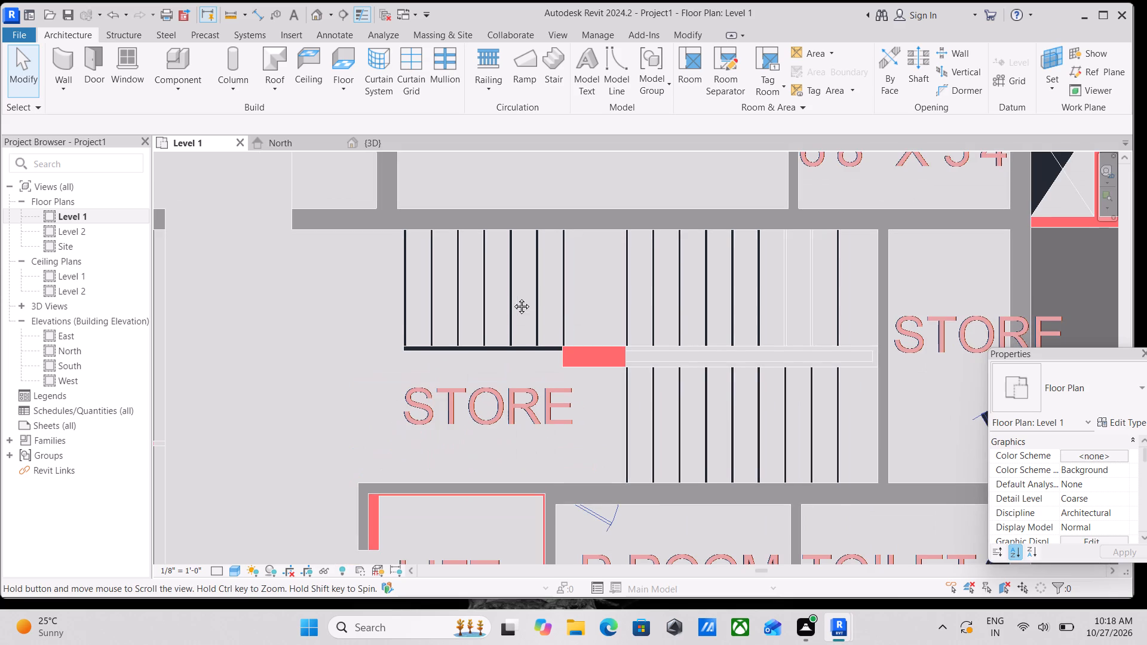
middle_click_drag(513, 297, 523, 312)
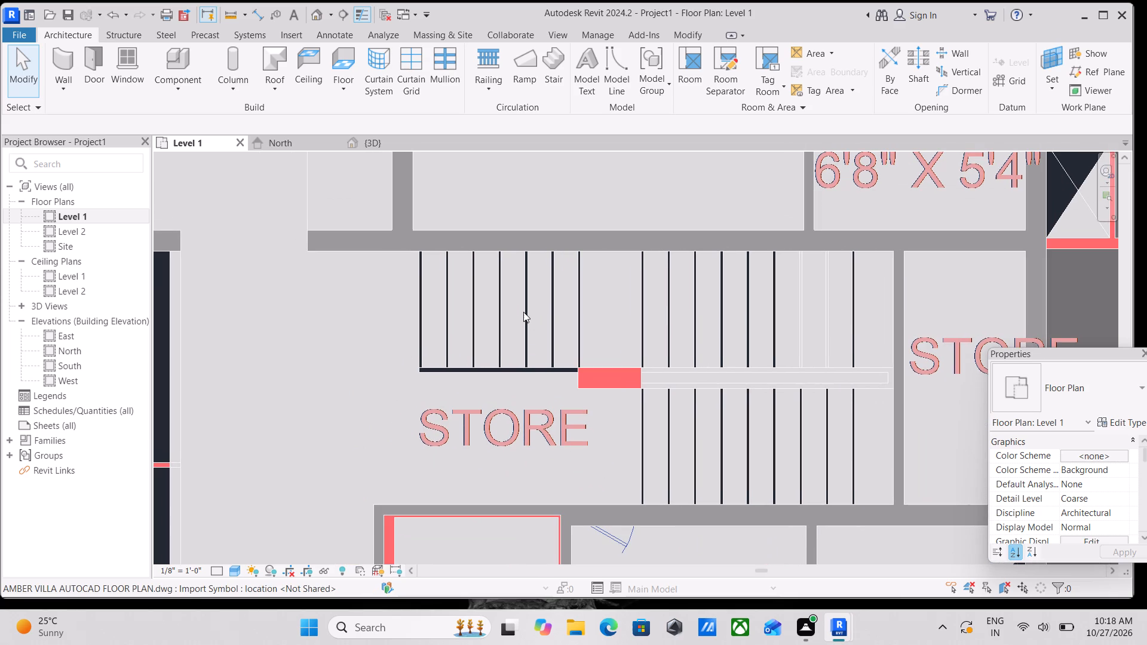
scroll(523, 312, "down", 1)
scroll(530, 347, "up", 2)
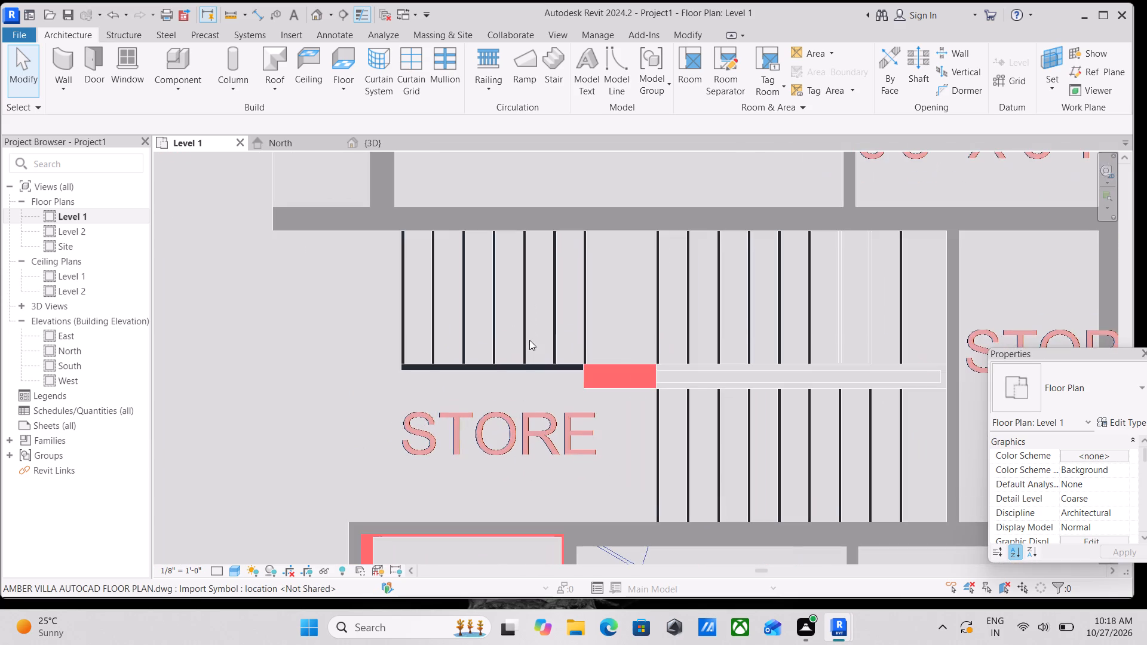
scroll(496, 284, "up", 3)
middle_click_drag(402, 315, 490, 289)
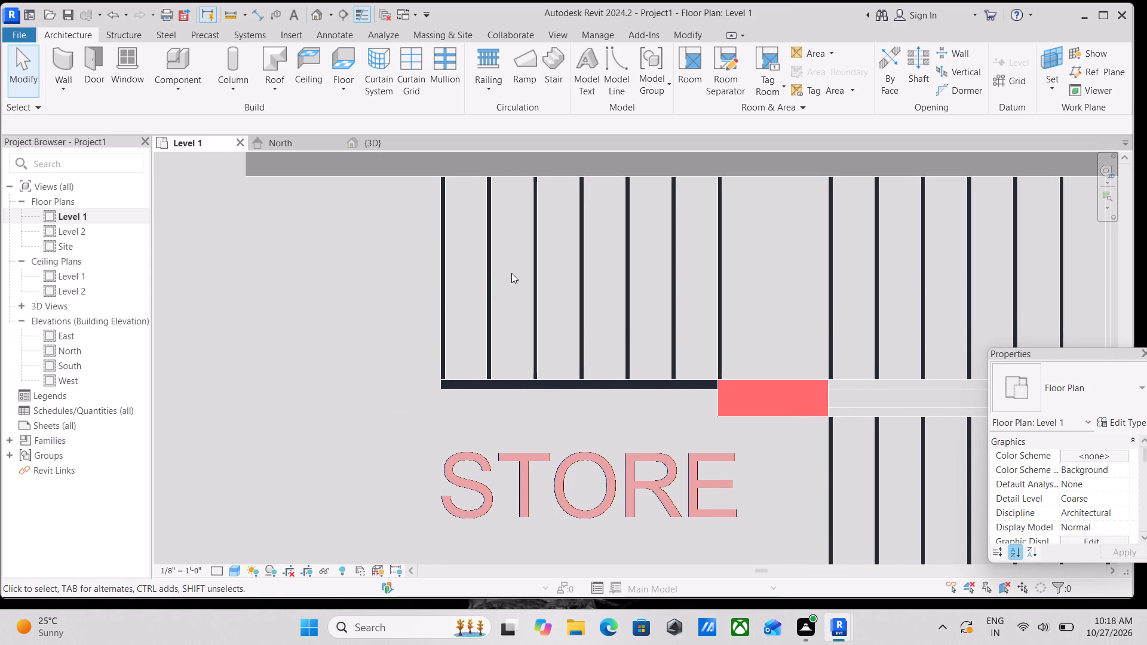
scroll(533, 271, "down", 2)
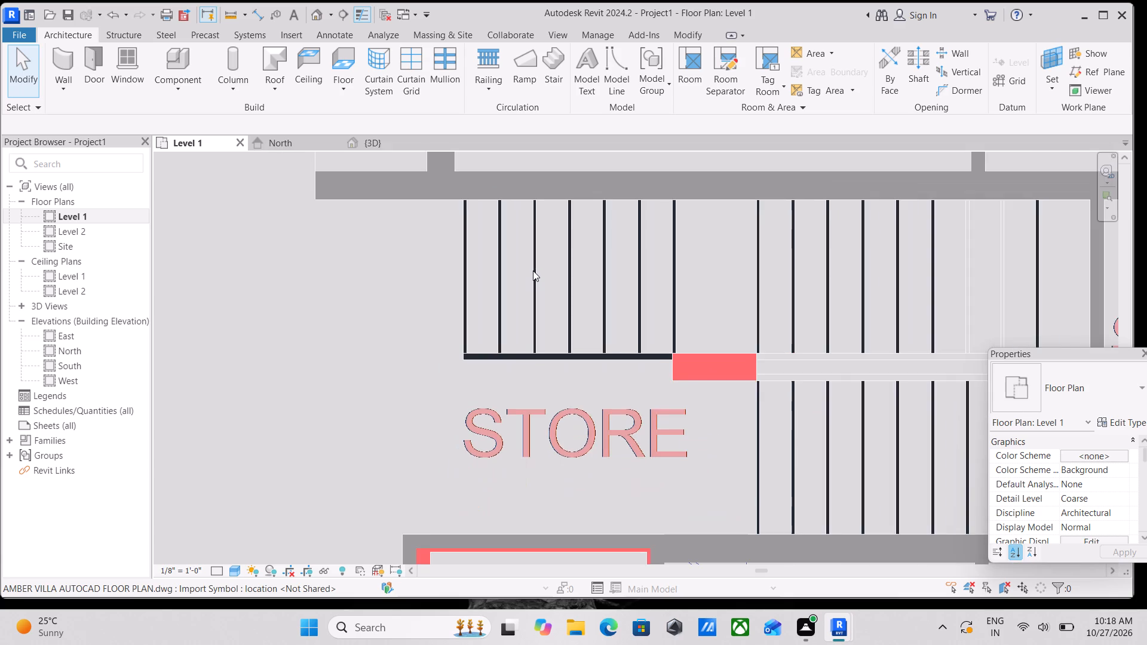
scroll(547, 271, "down", 1)
scroll(601, 284, "down", 3)
middle_click_drag(601, 284, 439, 253)
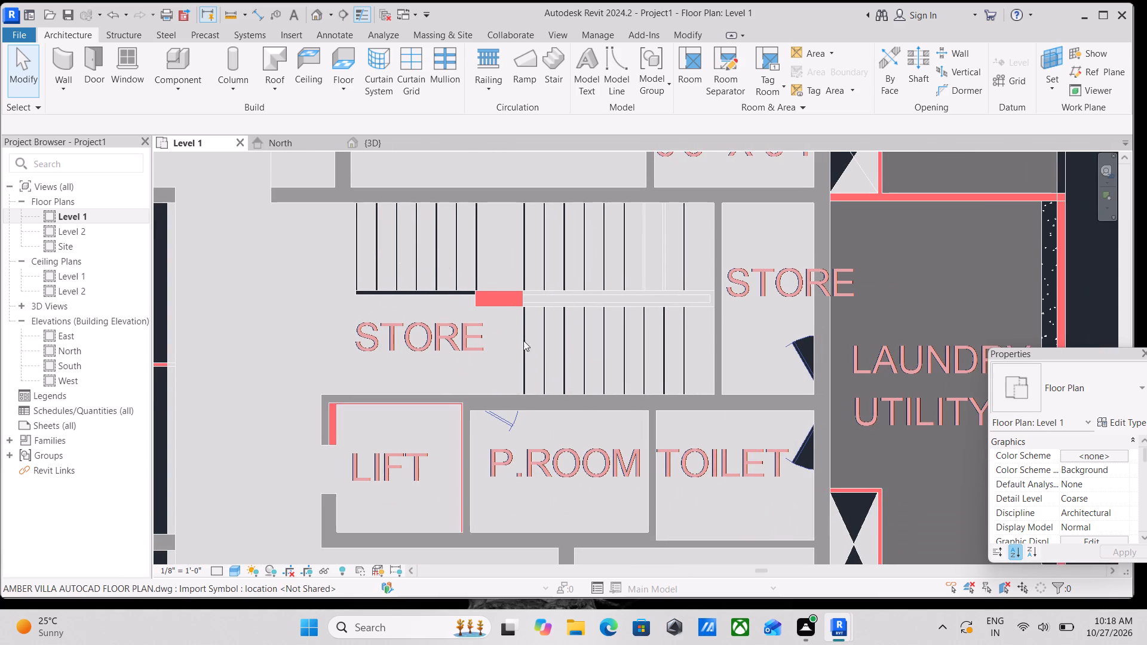
middle_click_drag(523, 355, 511, 288)
middle_click_drag(673, 300, 648, 440)
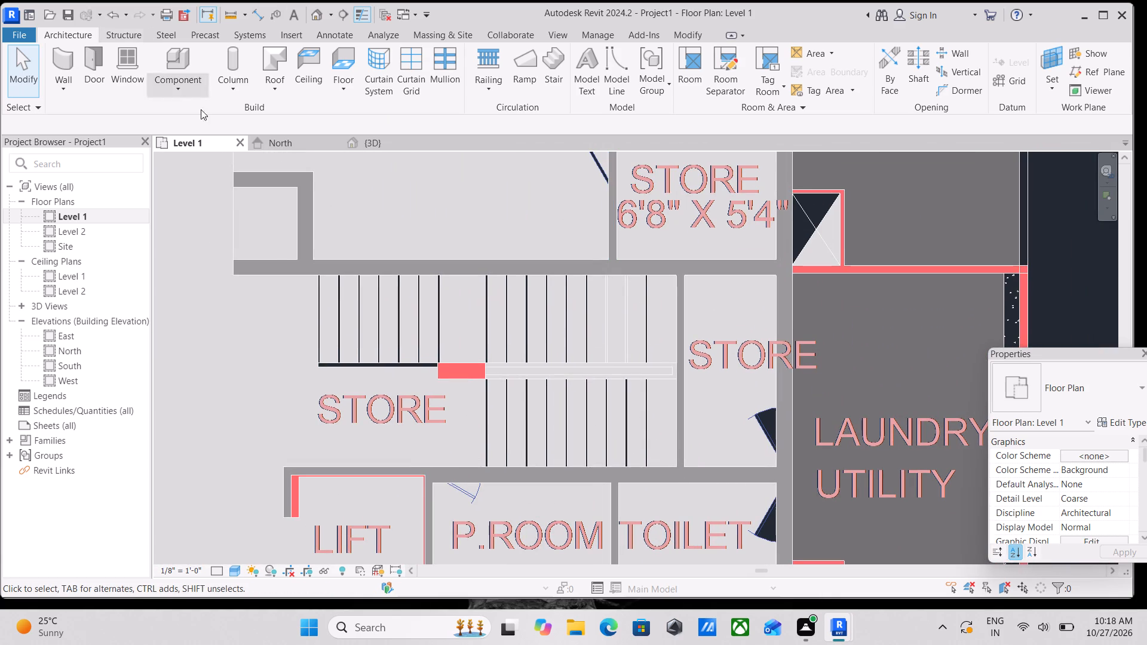
scroll(279, 265, "down", 2)
middle_click_drag(279, 265, 436, 338)
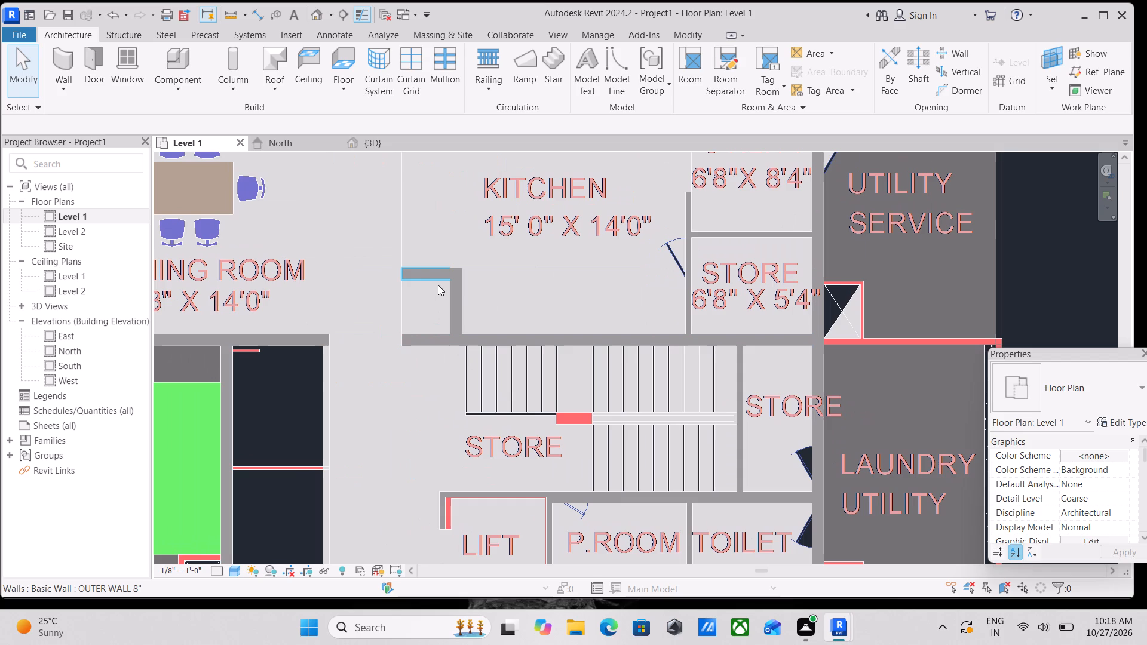
scroll(578, 372, "up", 2)
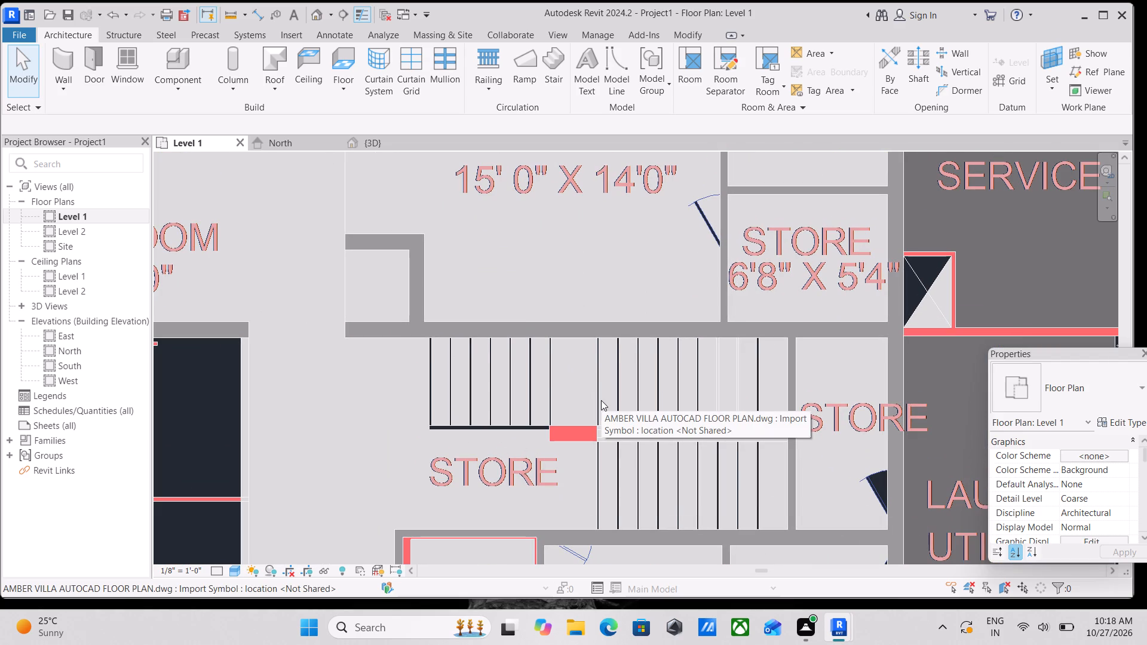
middle_click_drag(613, 393, 542, 334)
middle_click_drag(595, 395, 584, 373)
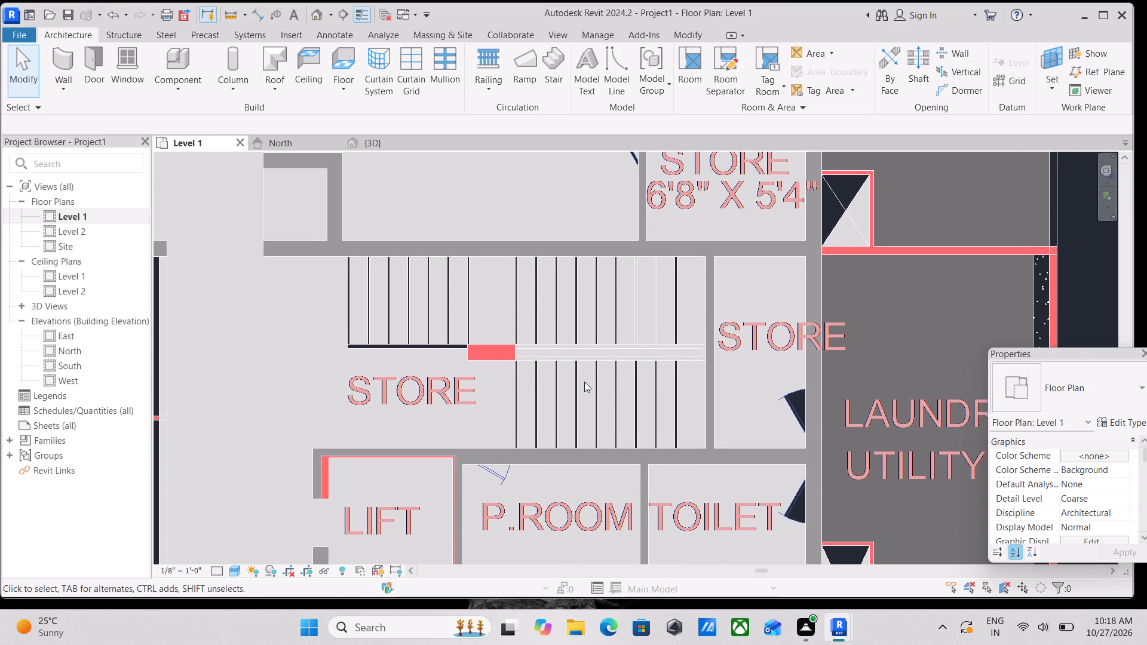
middle_click_drag(748, 340, 760, 404)
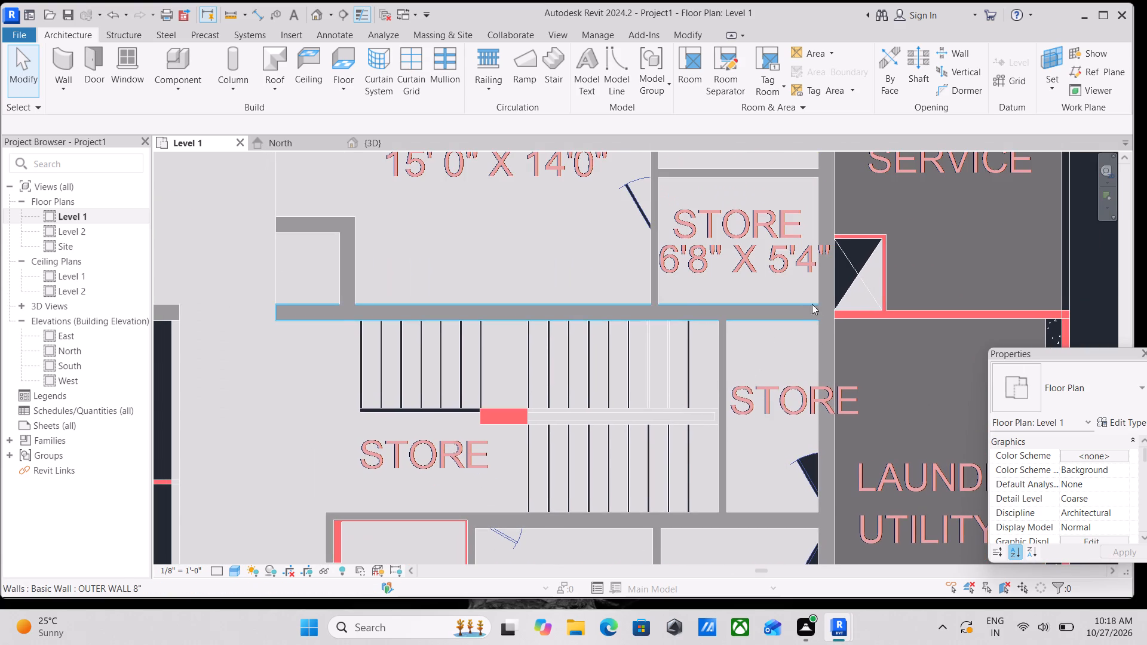
scroll(823, 303, "down", 1)
middle_click_drag(823, 303, 598, 311)
scroll(707, 368, "down", 2)
middle_click_drag(707, 368, 663, 356)
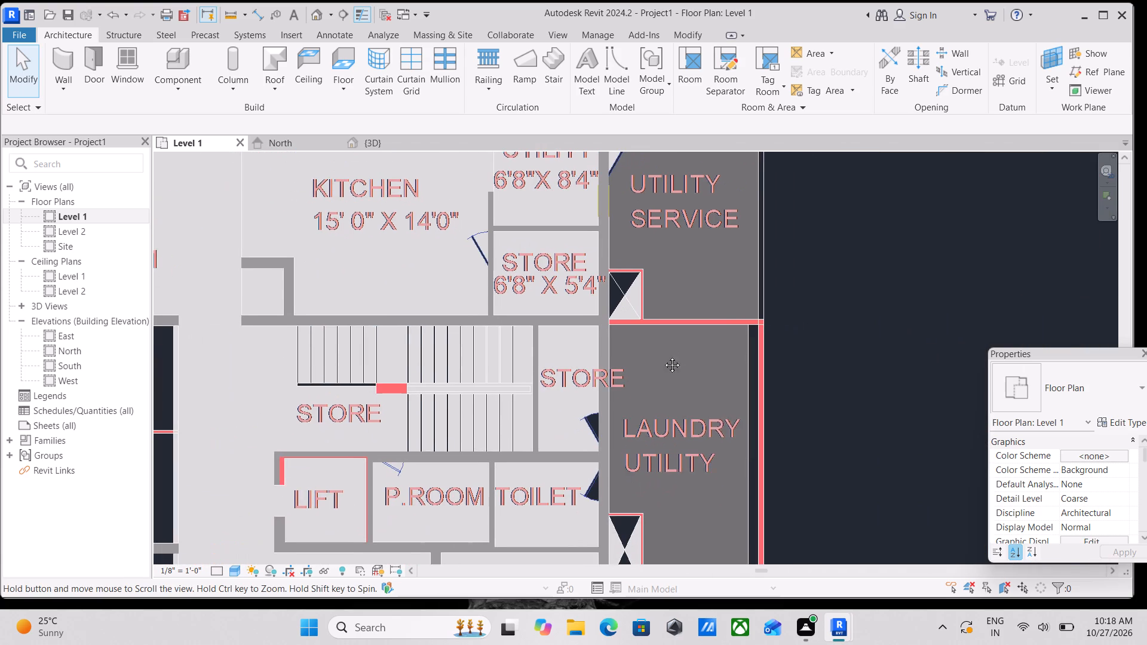
middle_click_drag(663, 356, 655, 356)
middle_click_drag(452, 359, 584, 352)
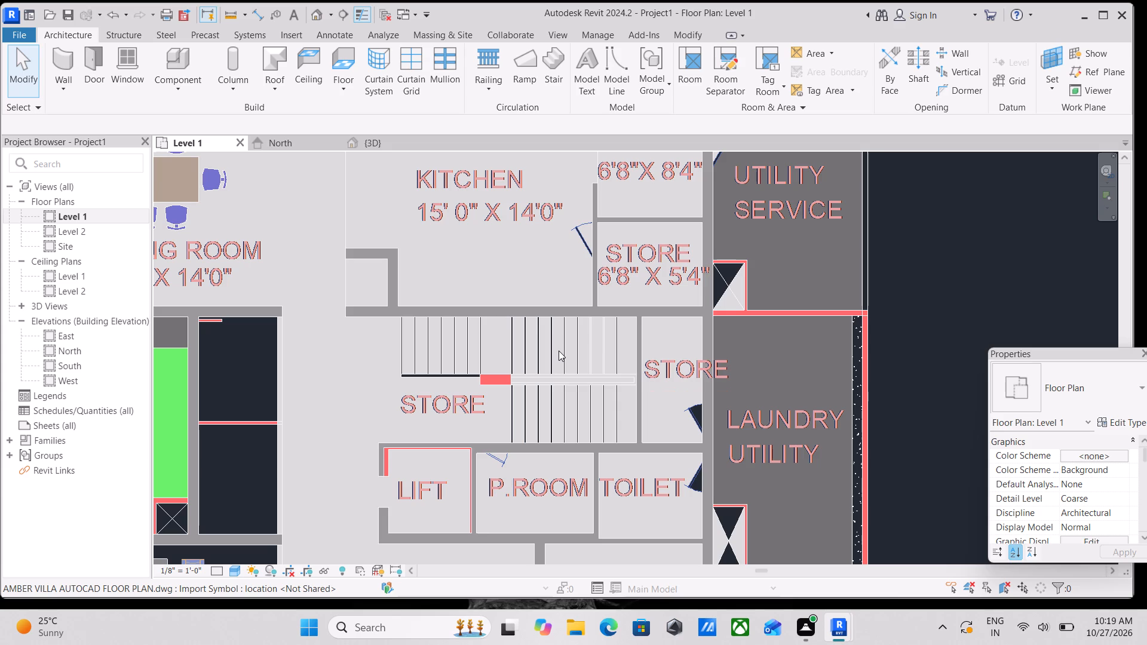
scroll(350, 302, "up", 1)
scroll(450, 348, "up", 1)
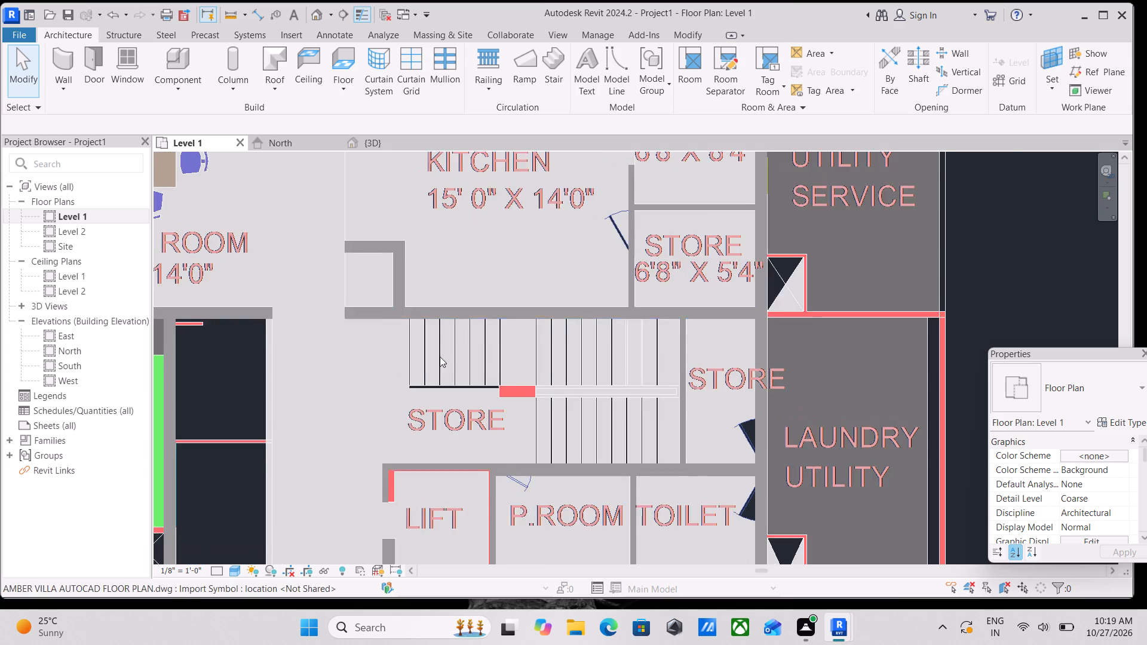
middle_click_drag(440, 357, 527, 388)
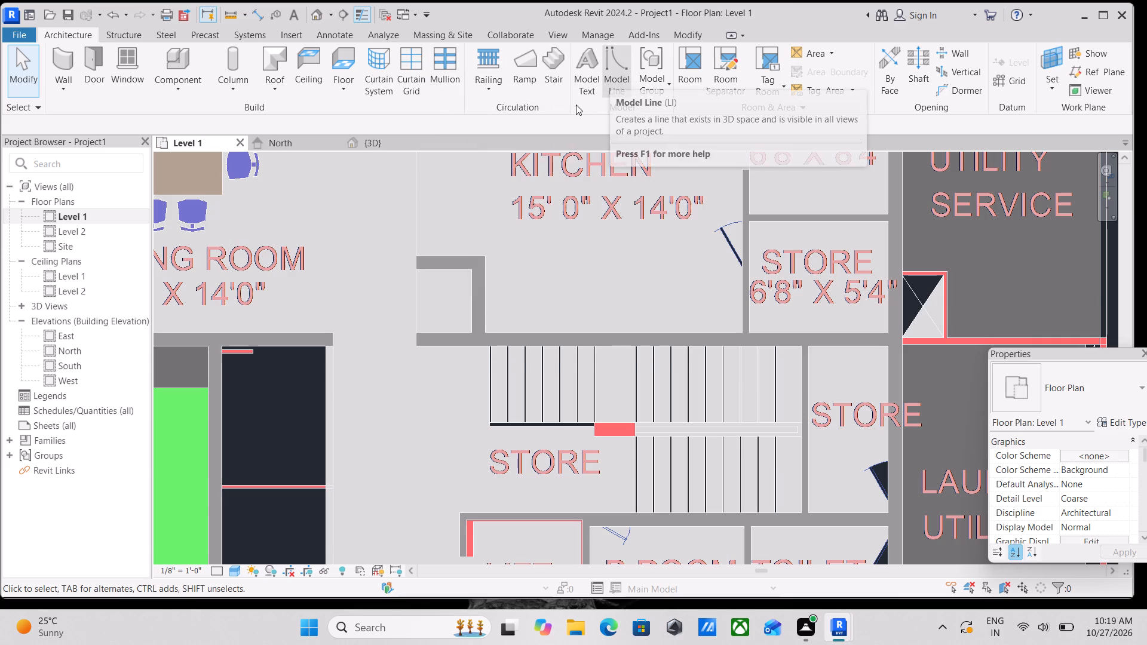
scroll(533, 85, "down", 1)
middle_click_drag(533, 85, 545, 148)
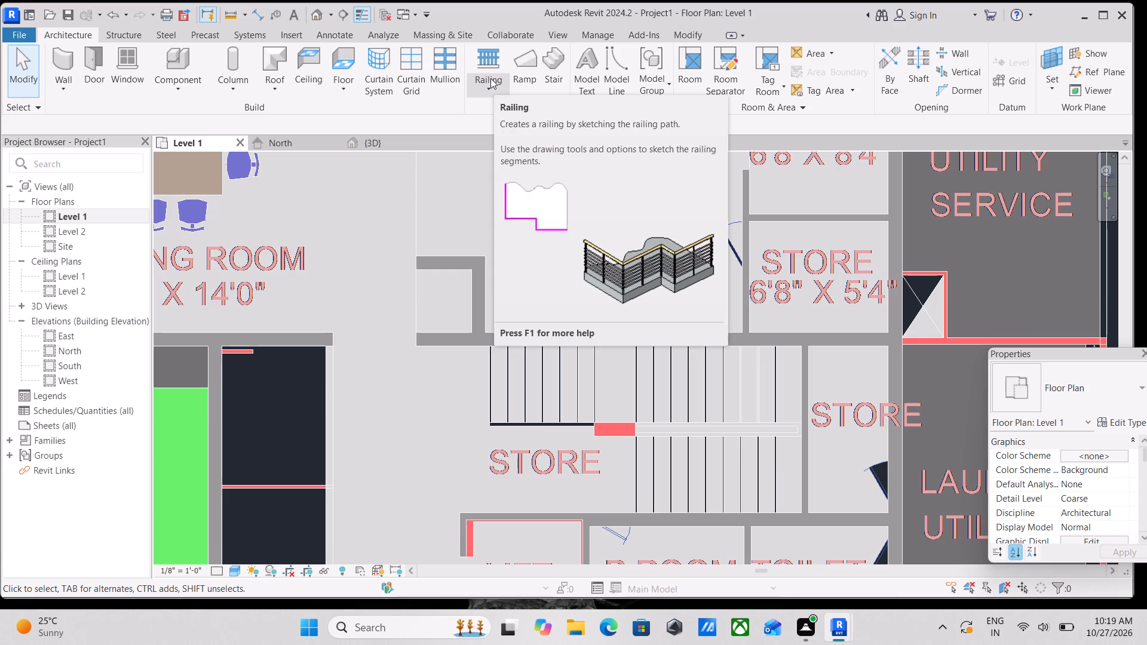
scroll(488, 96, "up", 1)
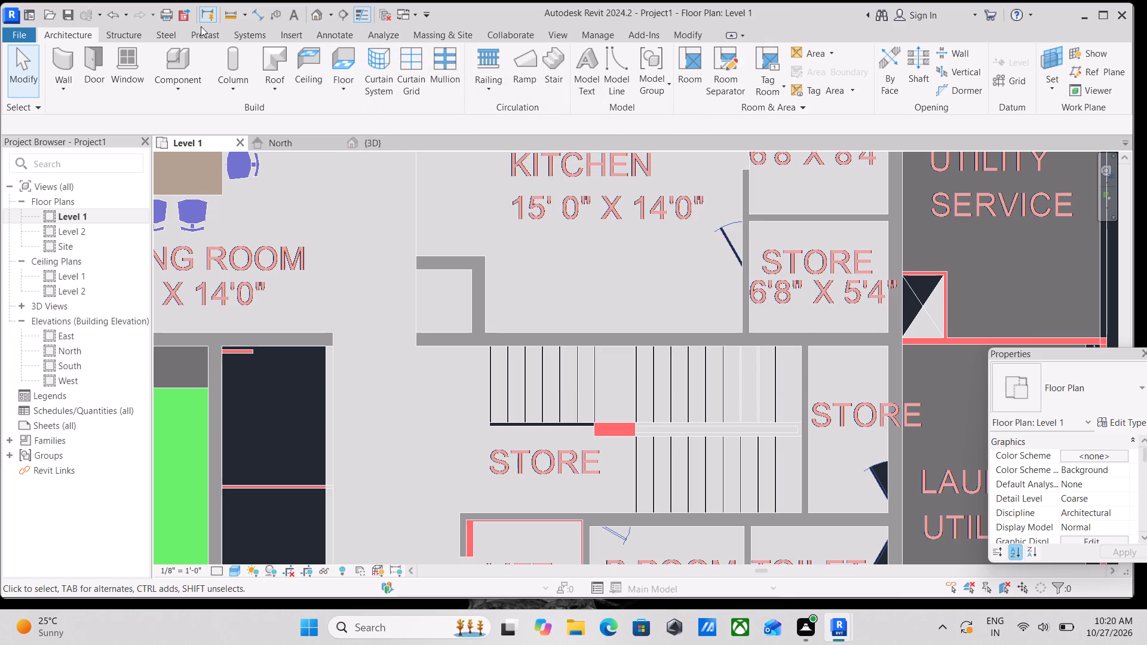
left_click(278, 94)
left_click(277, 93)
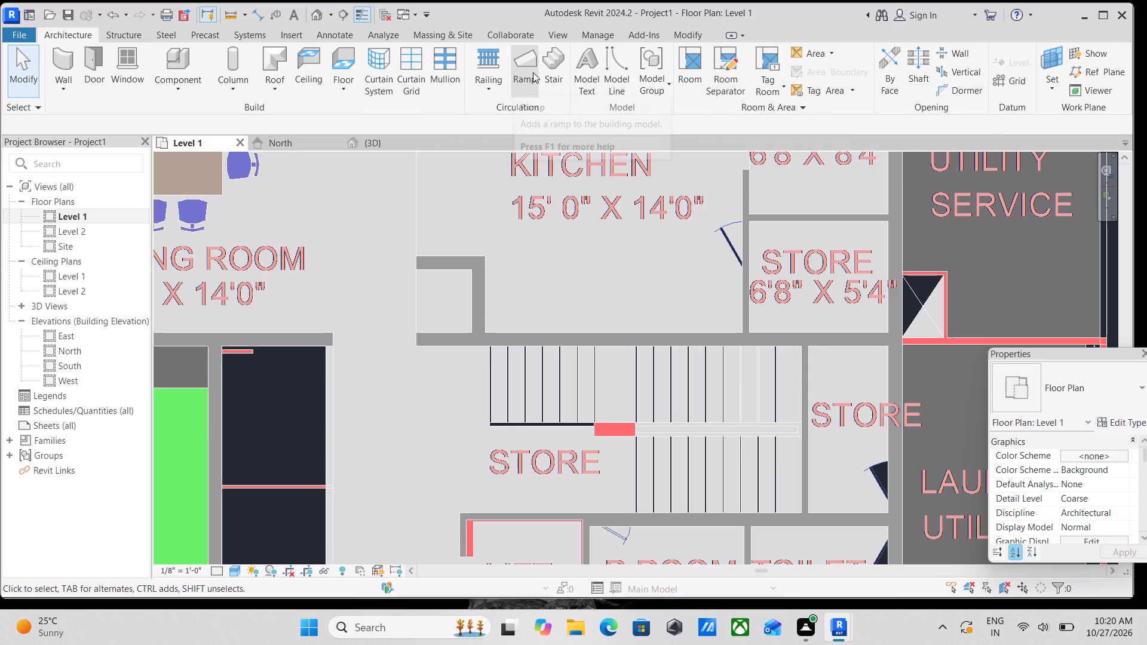
Start a new component-based stair on Level 1 at the first tread of the flight drawn beside the kitchen wall.
left_click(568, 63)
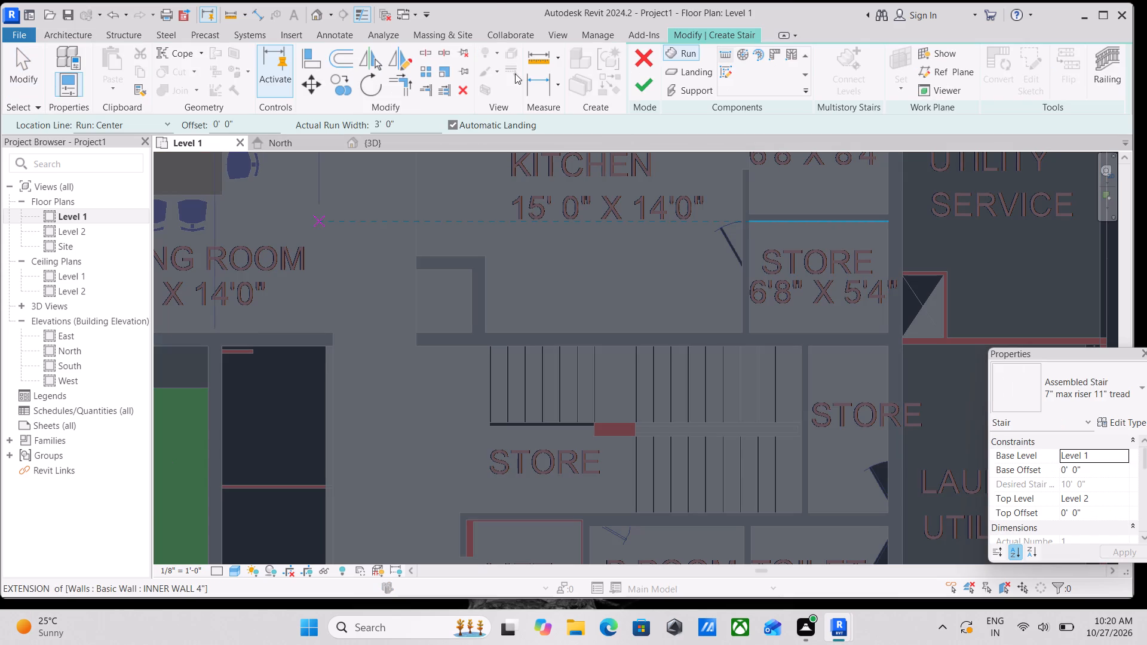
scroll(530, 345, "up", 6)
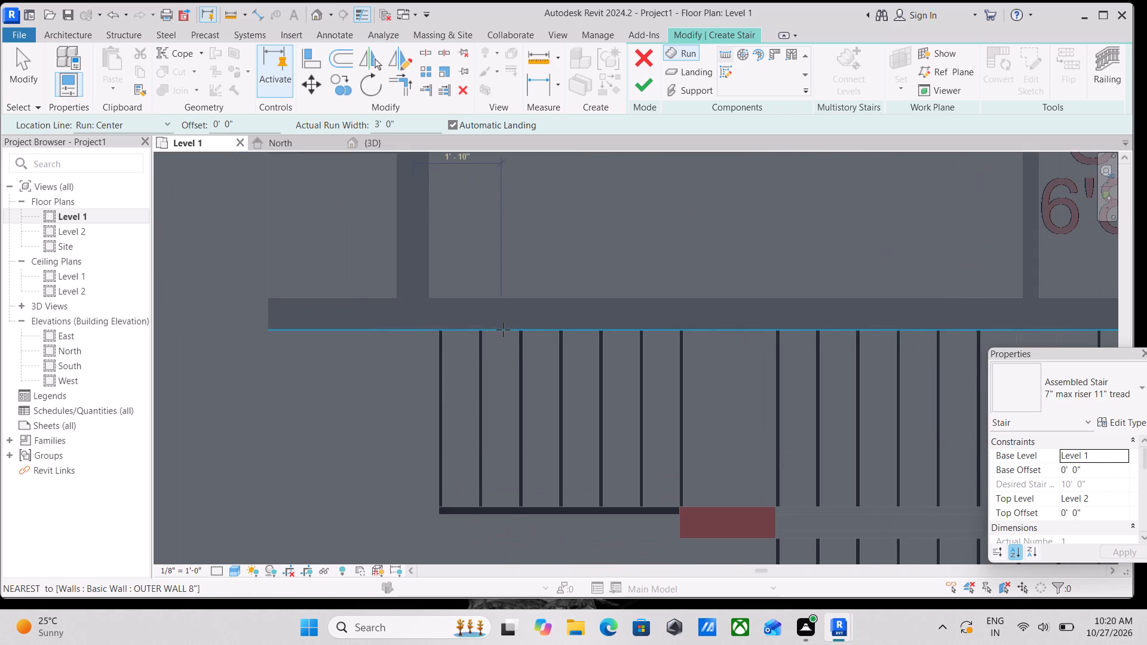
scroll(487, 336, "up", 2)
scroll(437, 339, "up", 6)
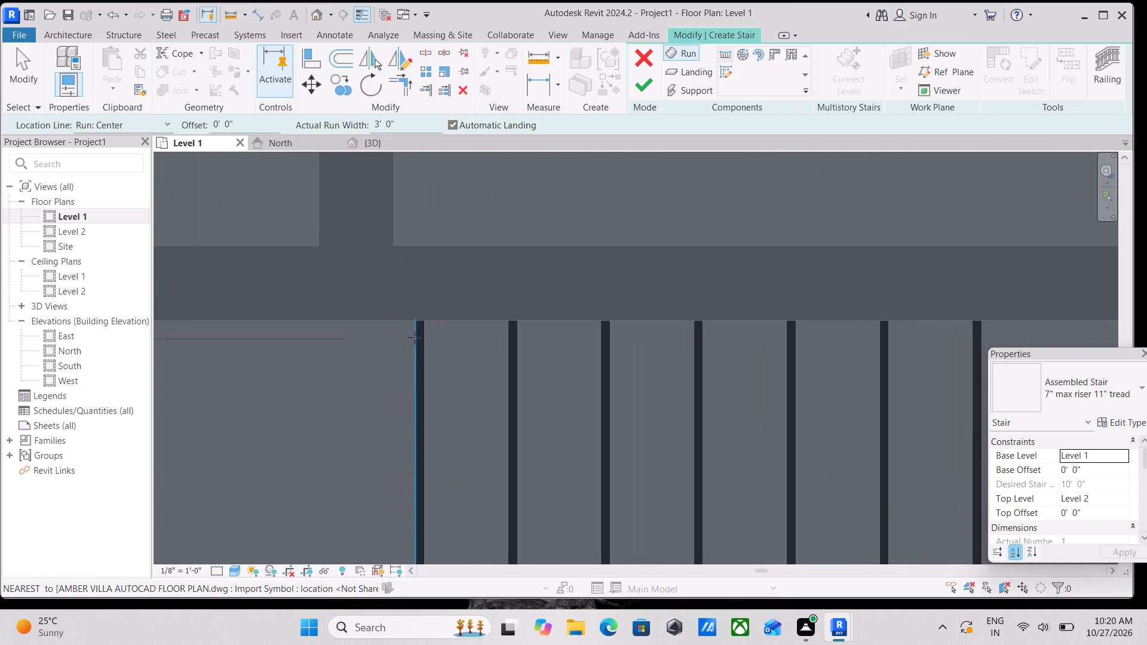
scroll(415, 337, "up", 1)
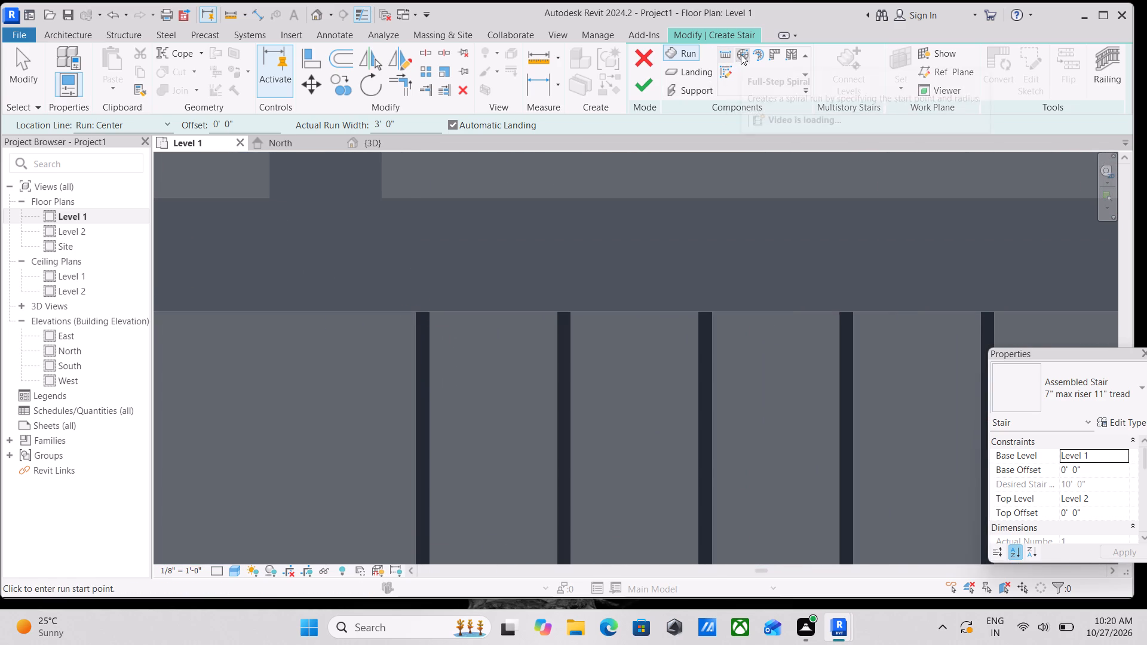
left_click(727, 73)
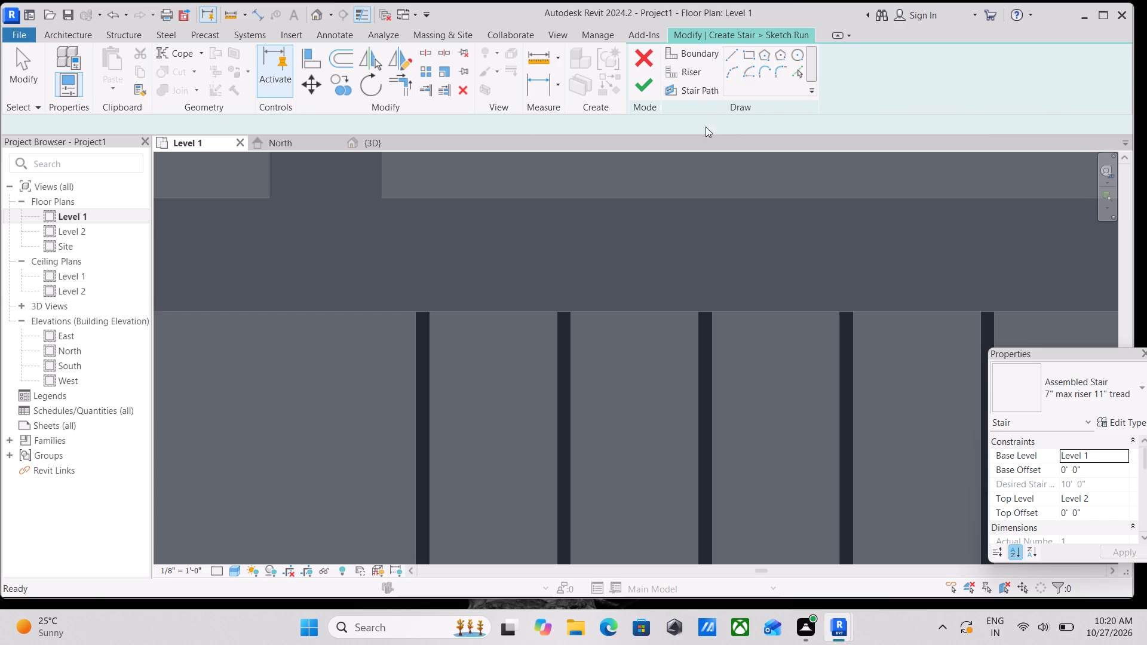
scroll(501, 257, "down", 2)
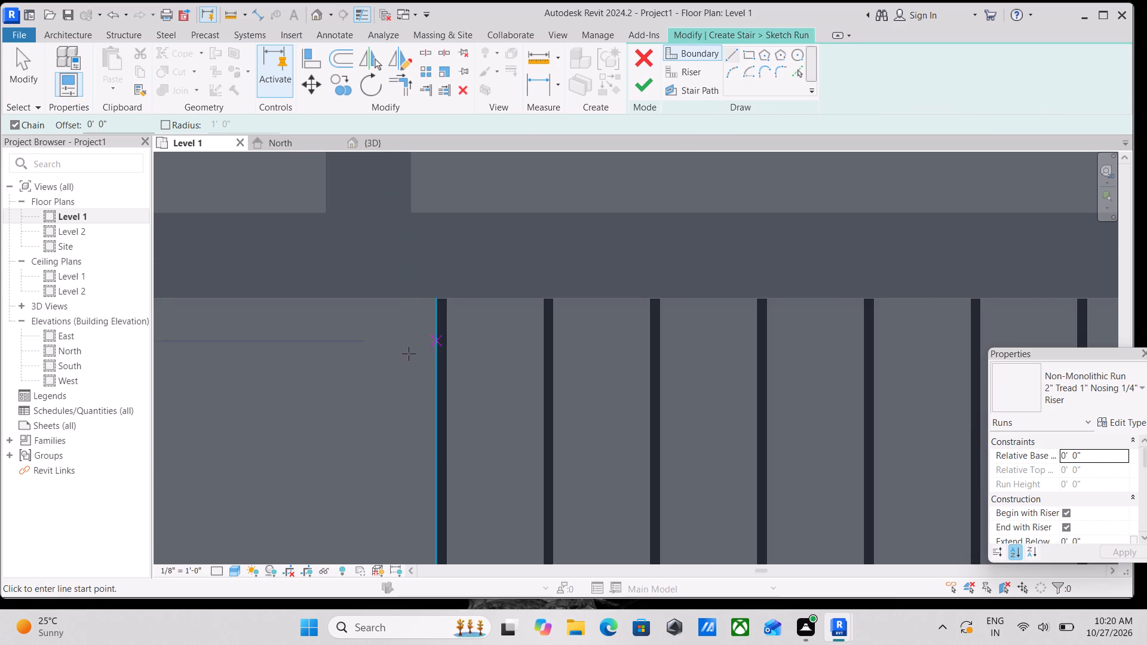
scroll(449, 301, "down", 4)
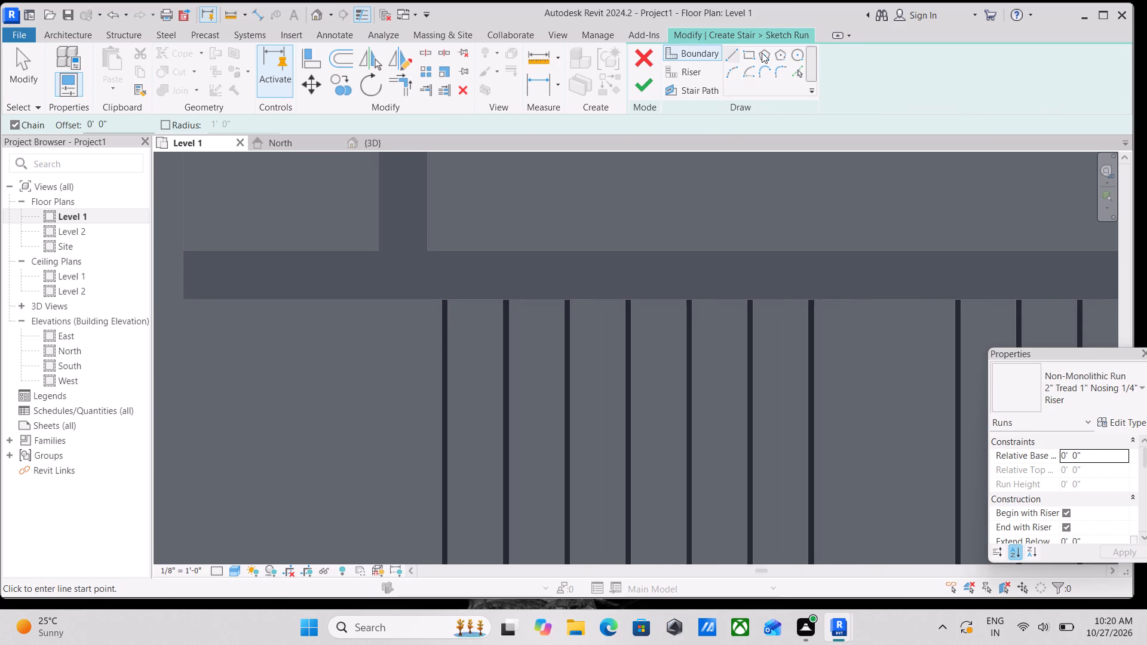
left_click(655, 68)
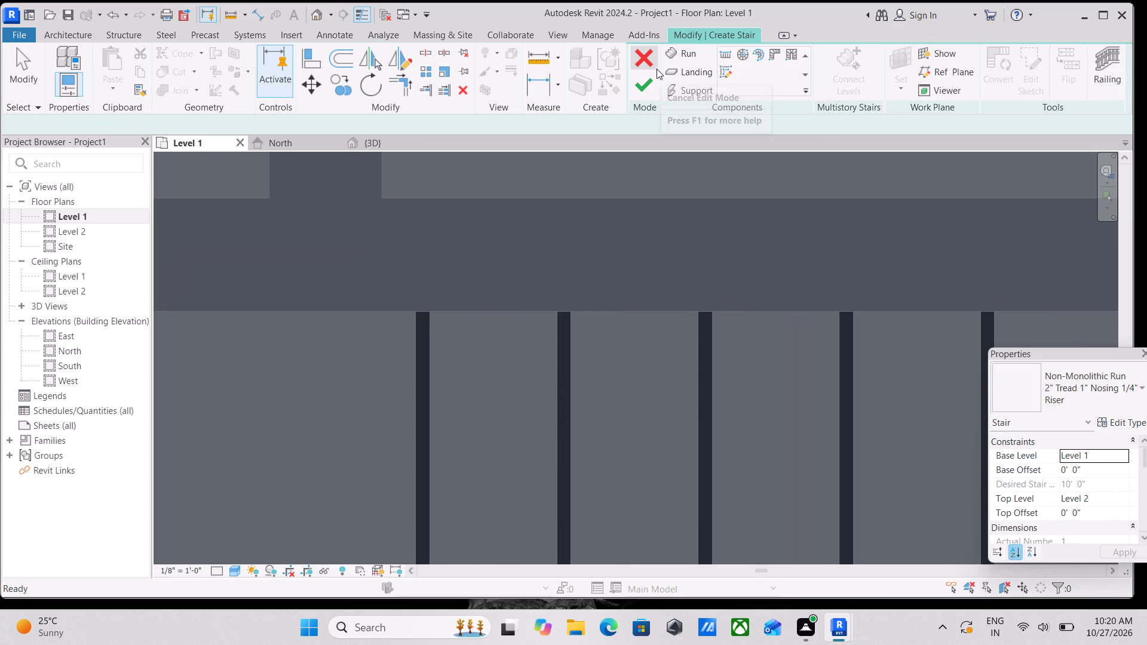
Draw a straight six-riser run, 3'-0" wide and about 4'-7" long, from the first drawn tread's lower end toward the red landing block.
left_click(725, 51)
scroll(599, 308, "down", 2)
middle_click_drag(605, 287, 629, 200)
scroll(627, 207, "down", 4)
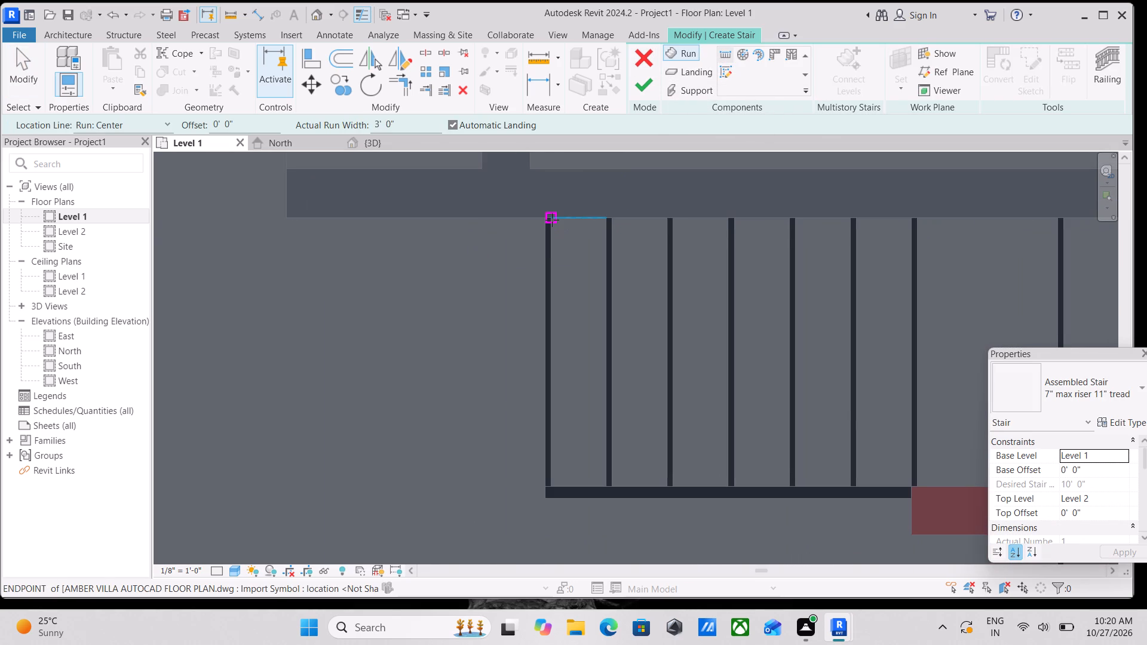
left_click(550, 484)
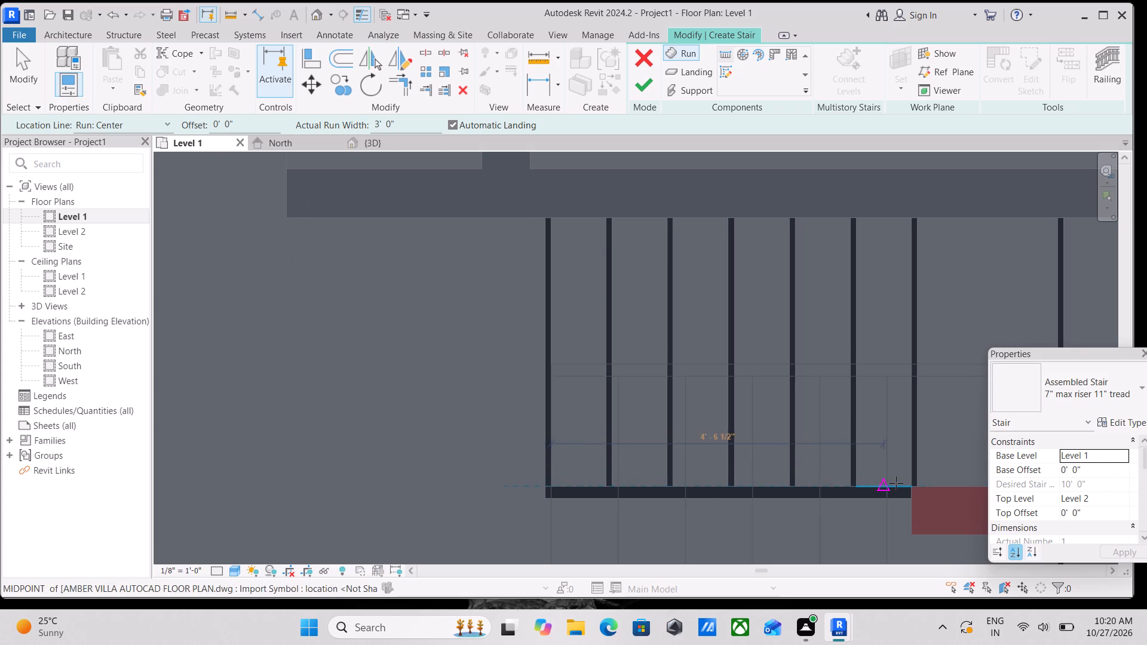
middle_click_drag(896, 483, 792, 456)
left_click(814, 457)
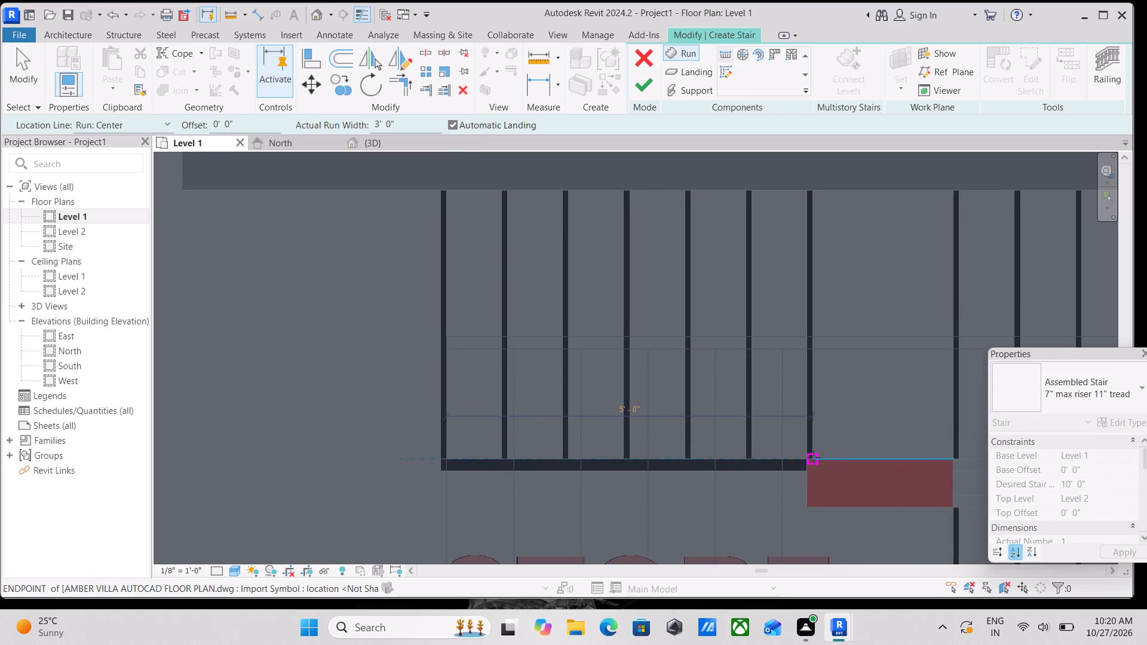
scroll(809, 425, "down", 3)
middle_click_drag(809, 425, 771, 382)
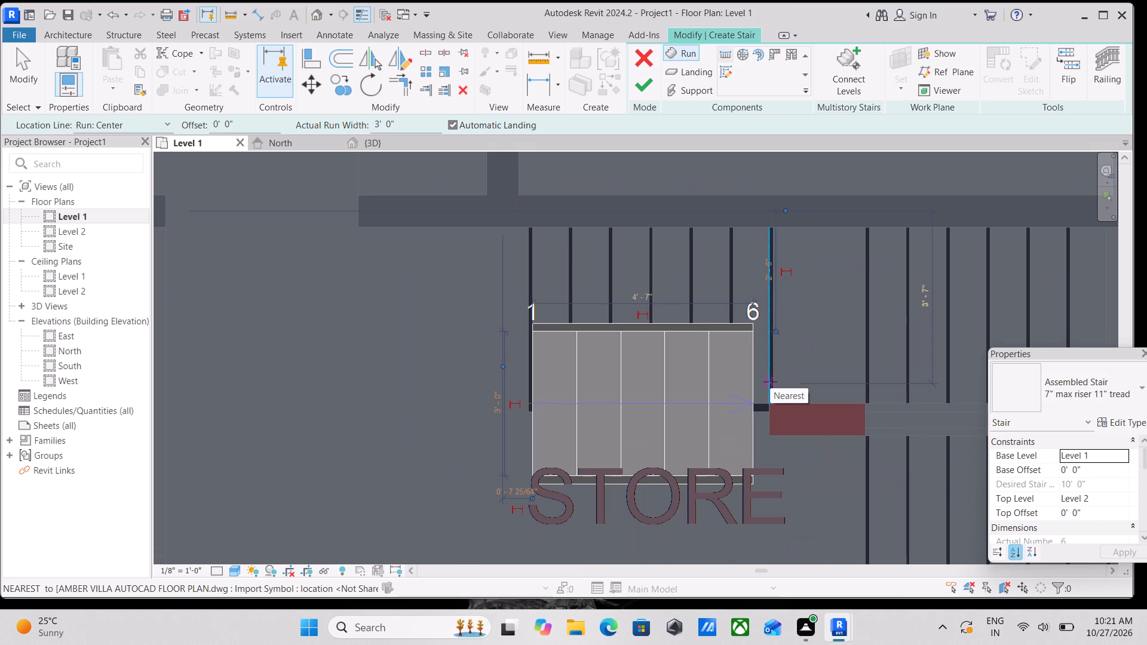
key("Escape")
key("Escape")
scroll(611, 343, "up", 1)
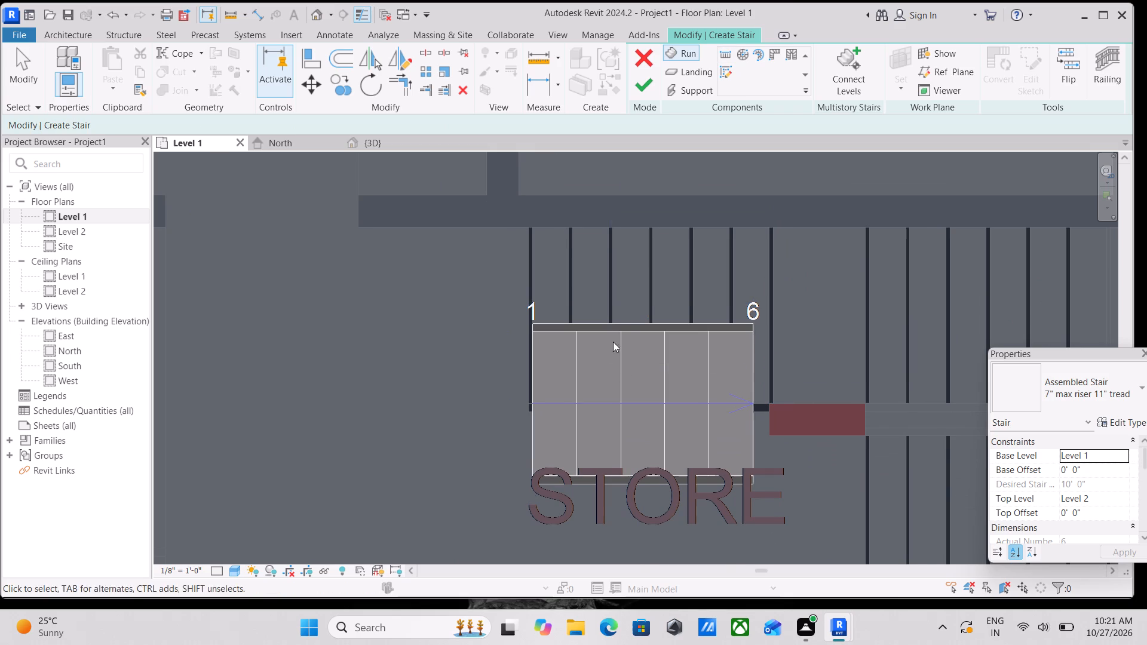
key("Escape")
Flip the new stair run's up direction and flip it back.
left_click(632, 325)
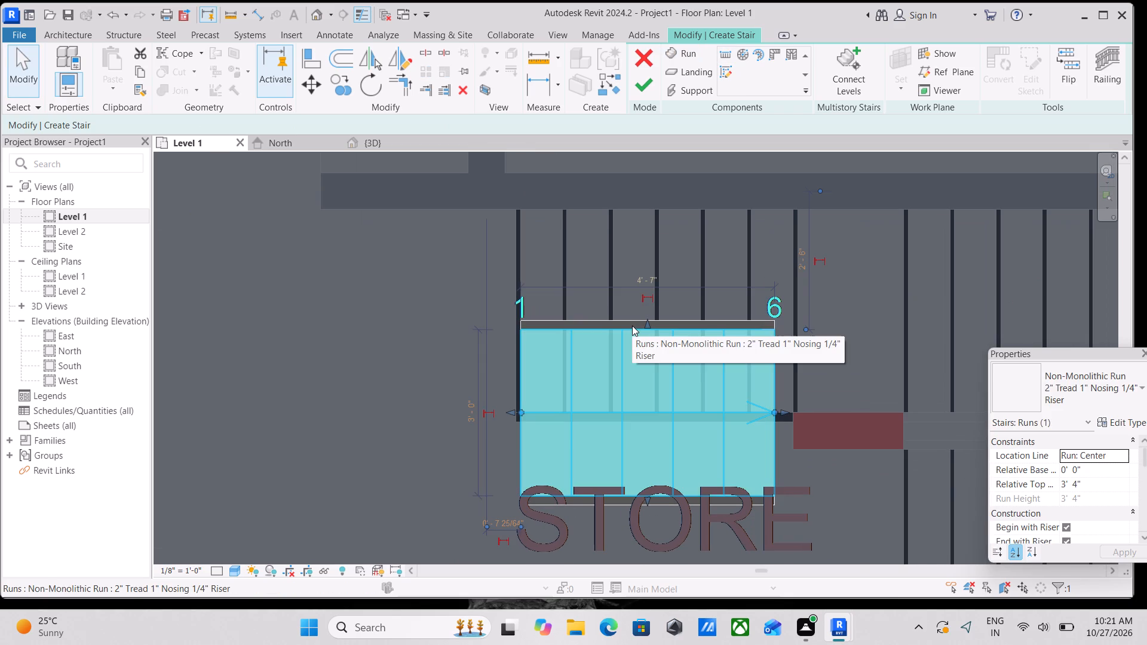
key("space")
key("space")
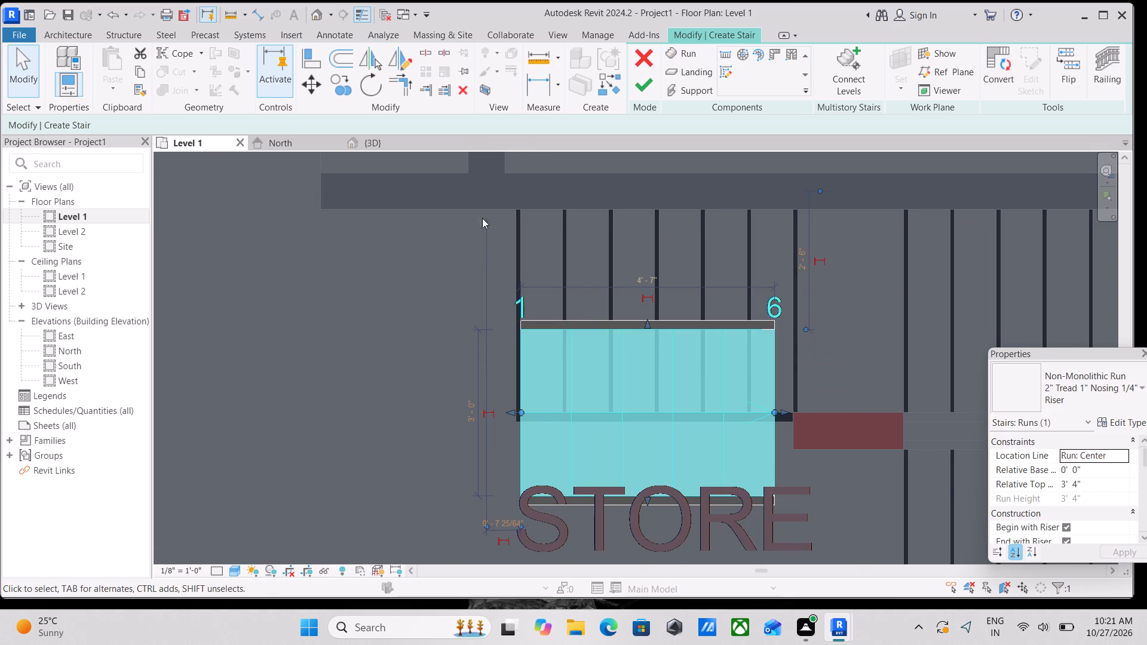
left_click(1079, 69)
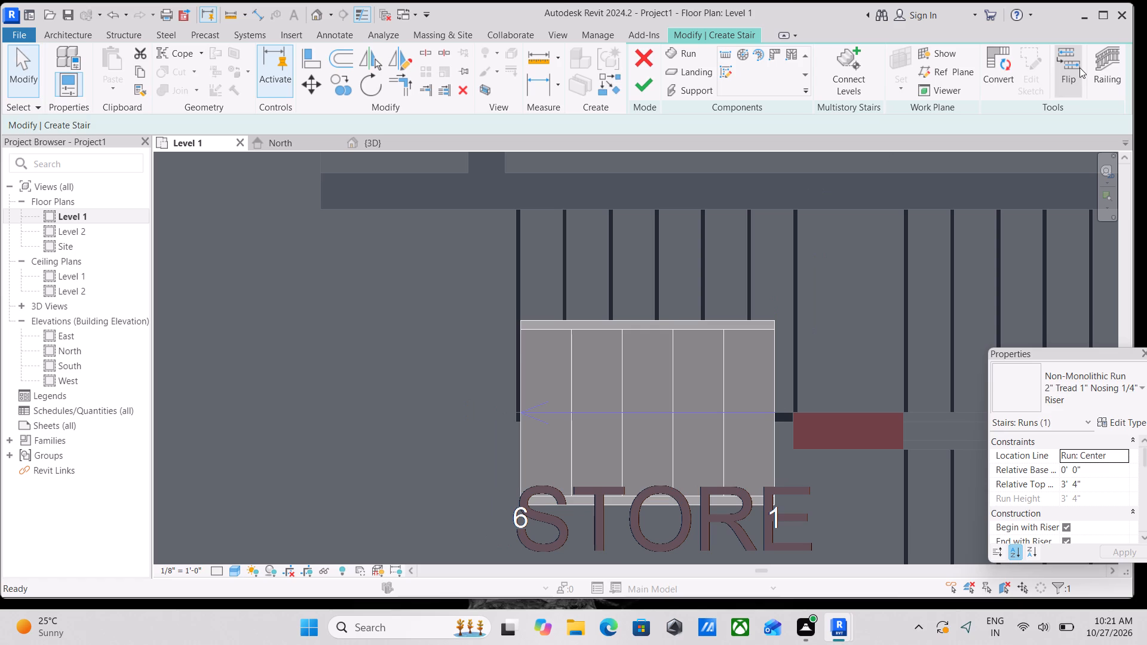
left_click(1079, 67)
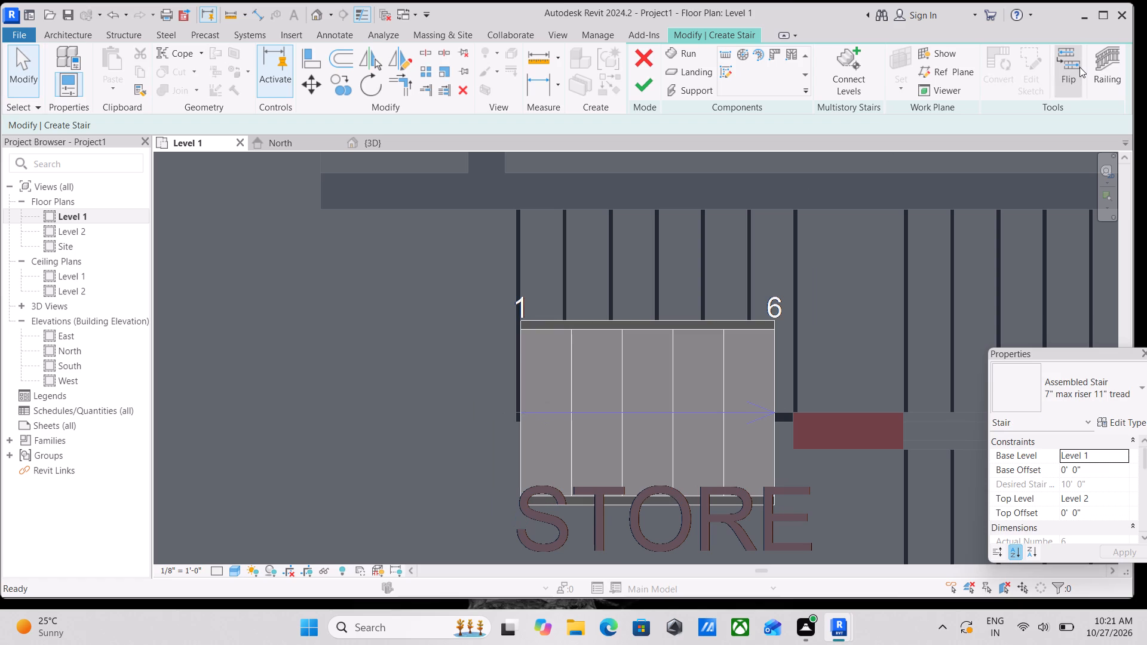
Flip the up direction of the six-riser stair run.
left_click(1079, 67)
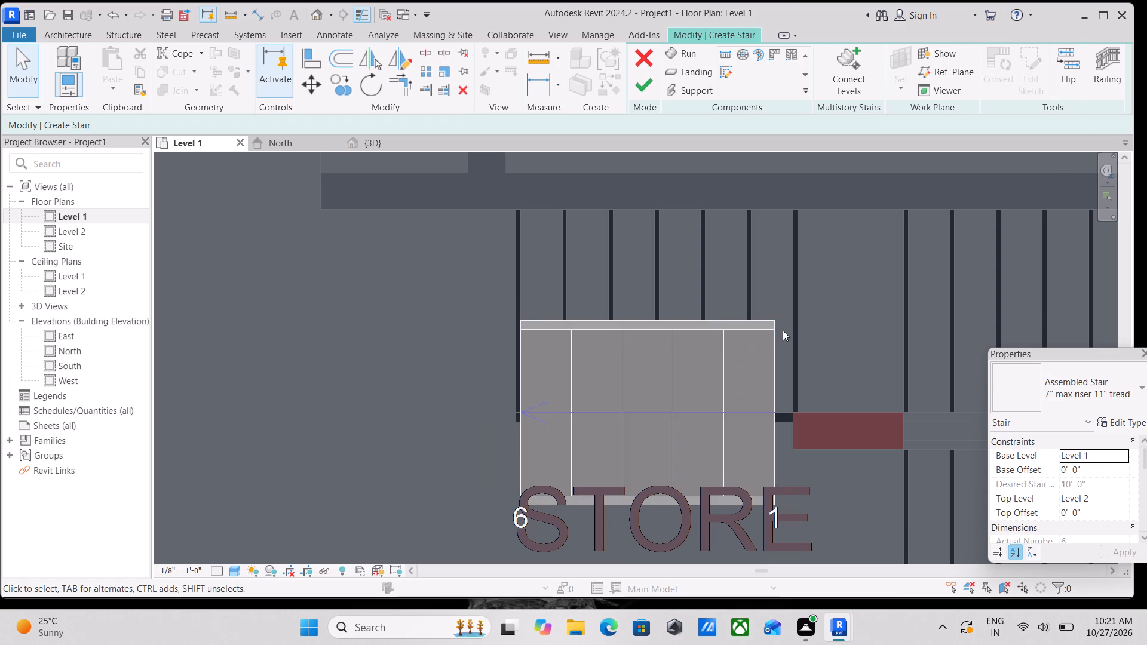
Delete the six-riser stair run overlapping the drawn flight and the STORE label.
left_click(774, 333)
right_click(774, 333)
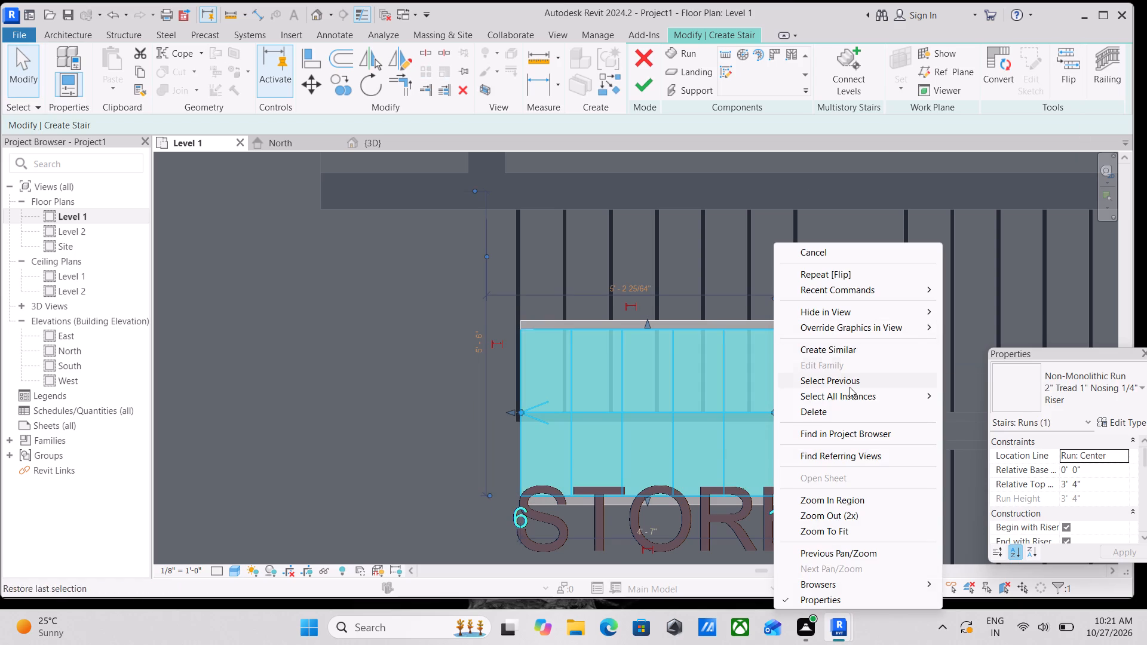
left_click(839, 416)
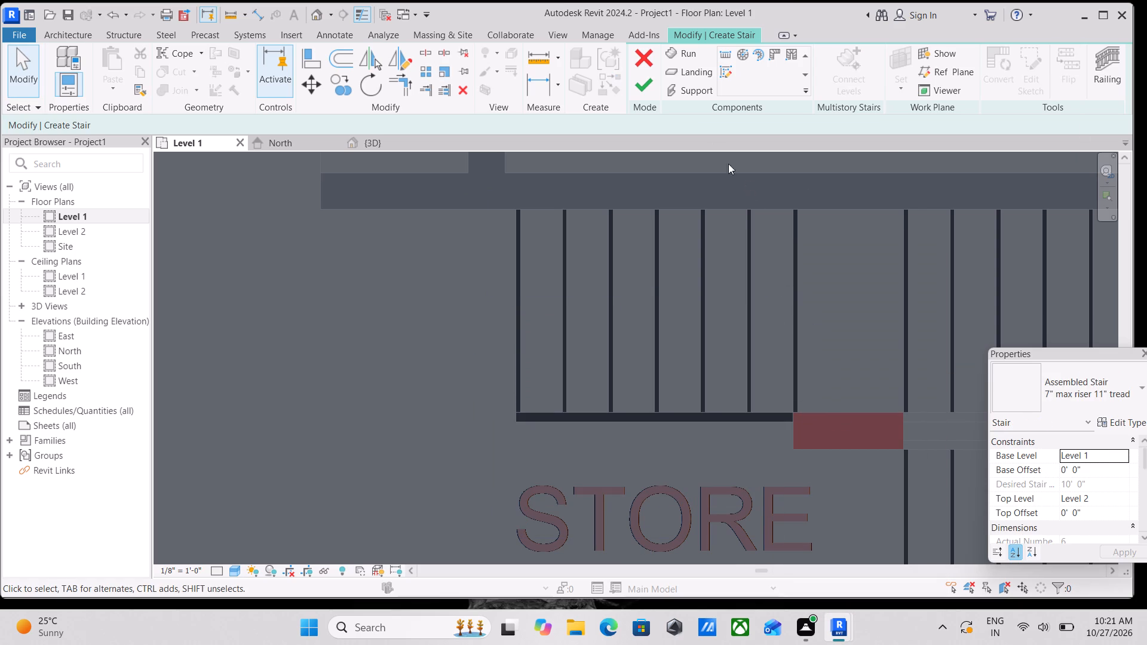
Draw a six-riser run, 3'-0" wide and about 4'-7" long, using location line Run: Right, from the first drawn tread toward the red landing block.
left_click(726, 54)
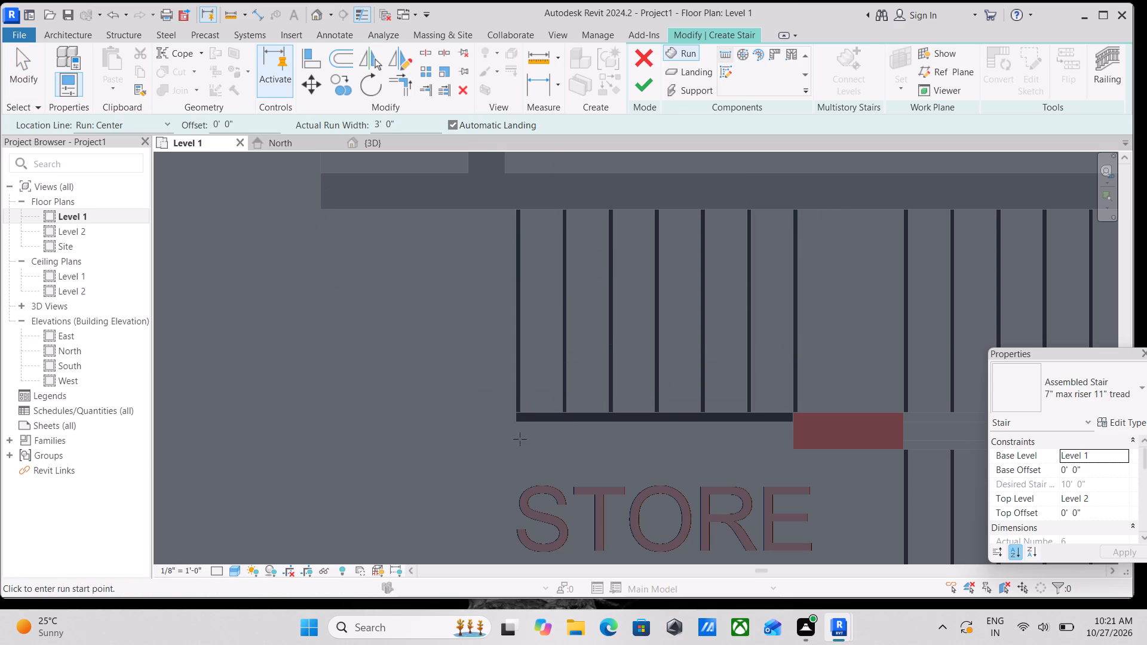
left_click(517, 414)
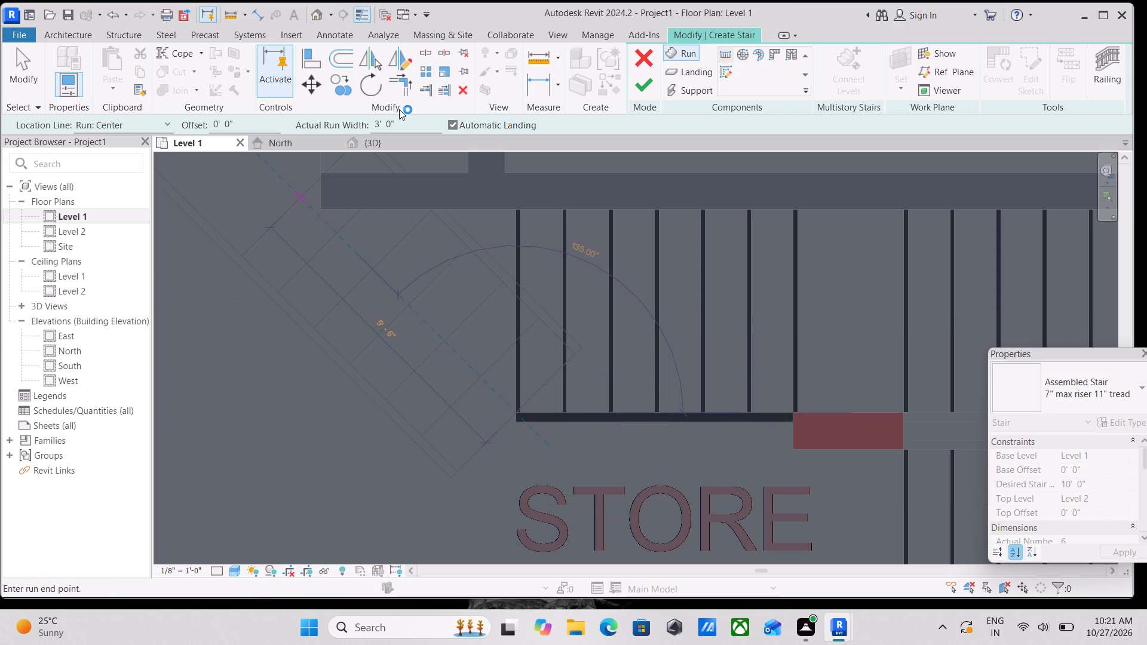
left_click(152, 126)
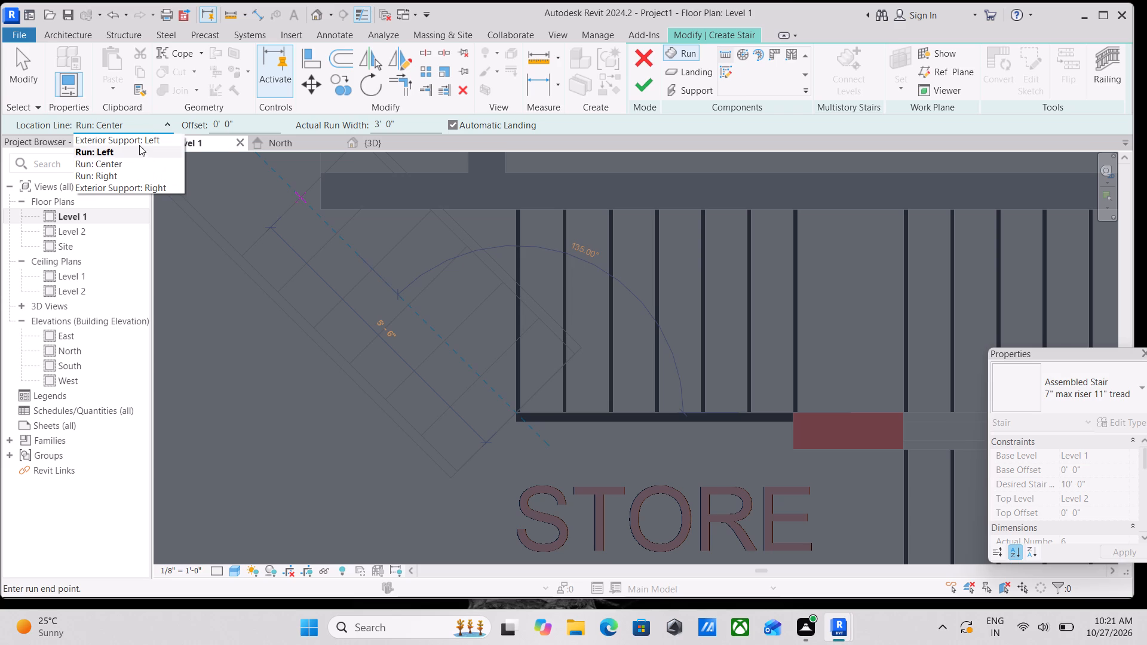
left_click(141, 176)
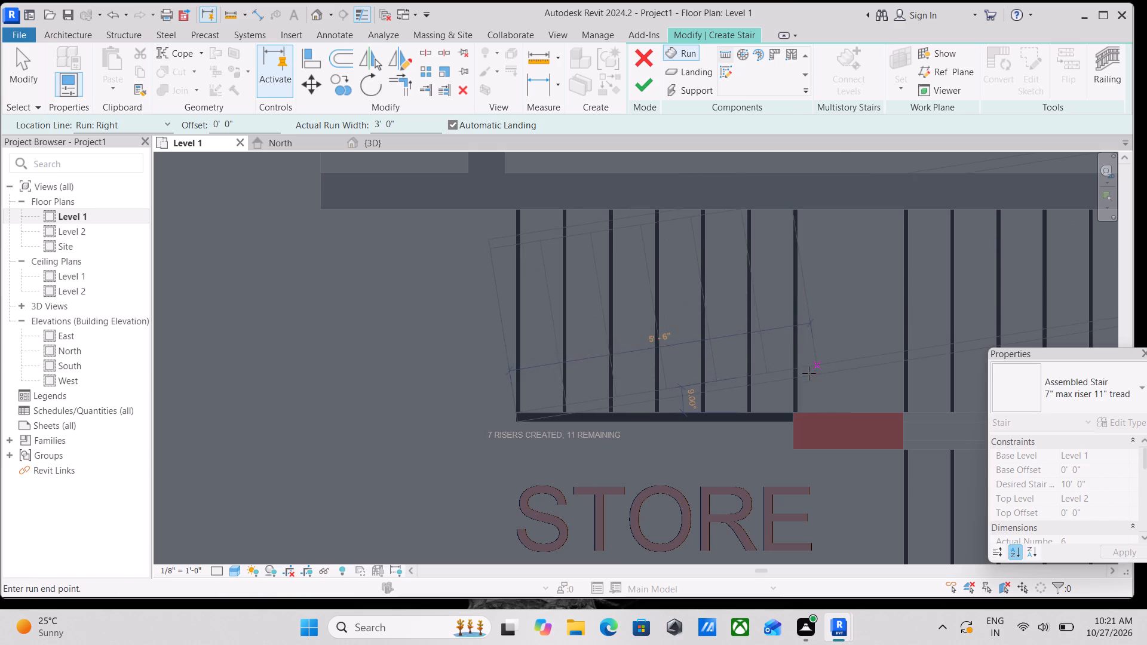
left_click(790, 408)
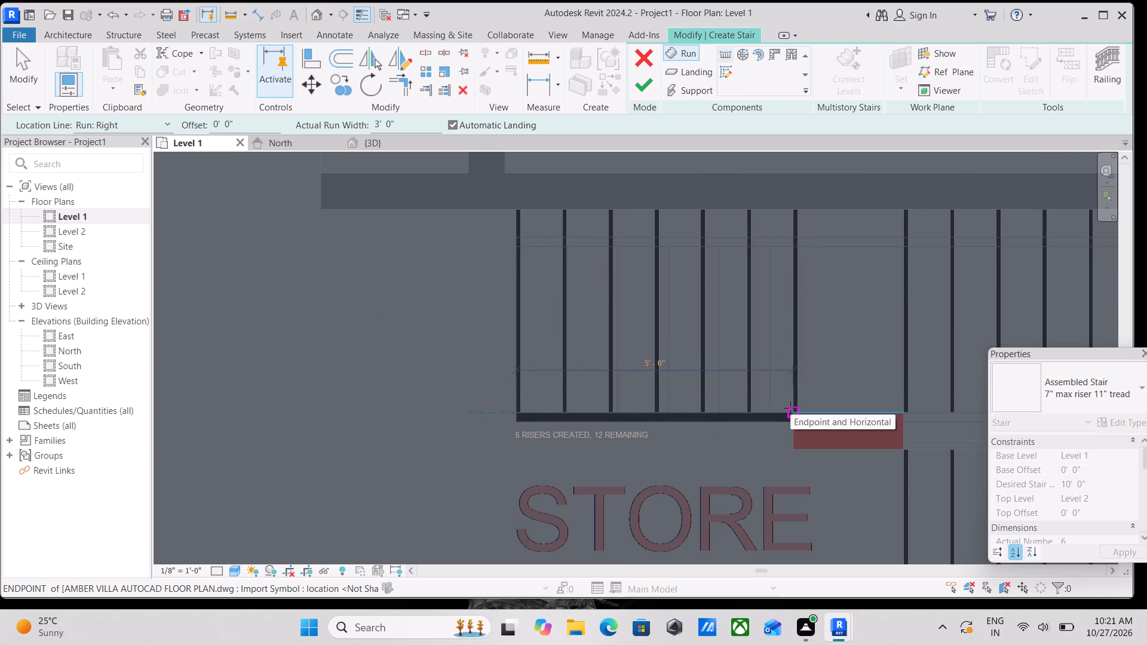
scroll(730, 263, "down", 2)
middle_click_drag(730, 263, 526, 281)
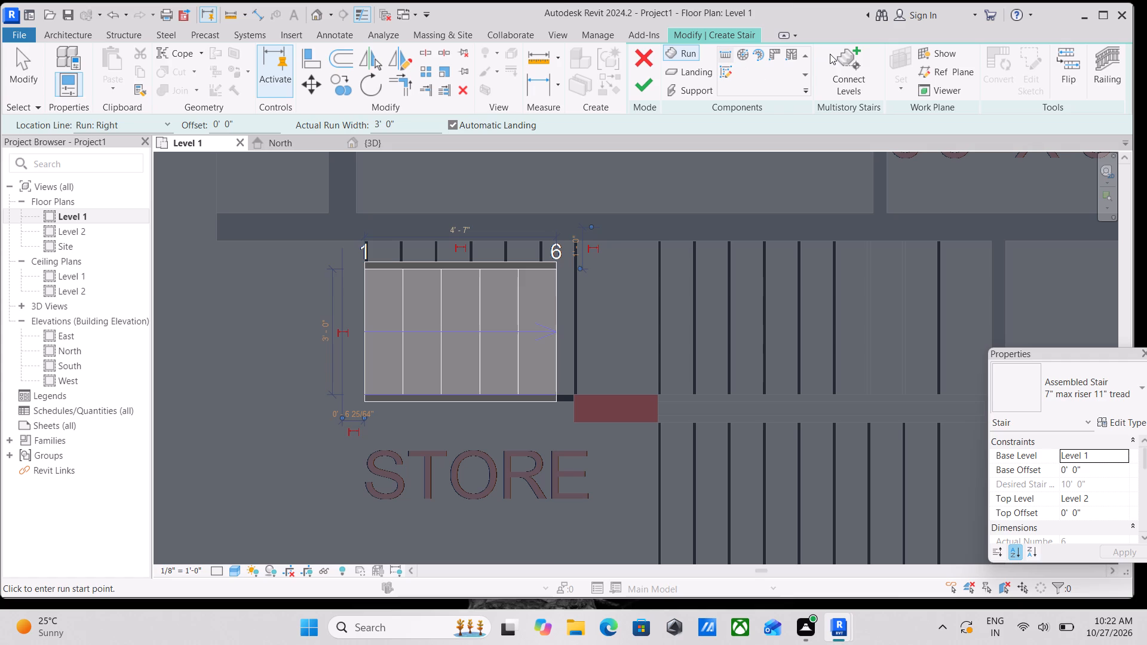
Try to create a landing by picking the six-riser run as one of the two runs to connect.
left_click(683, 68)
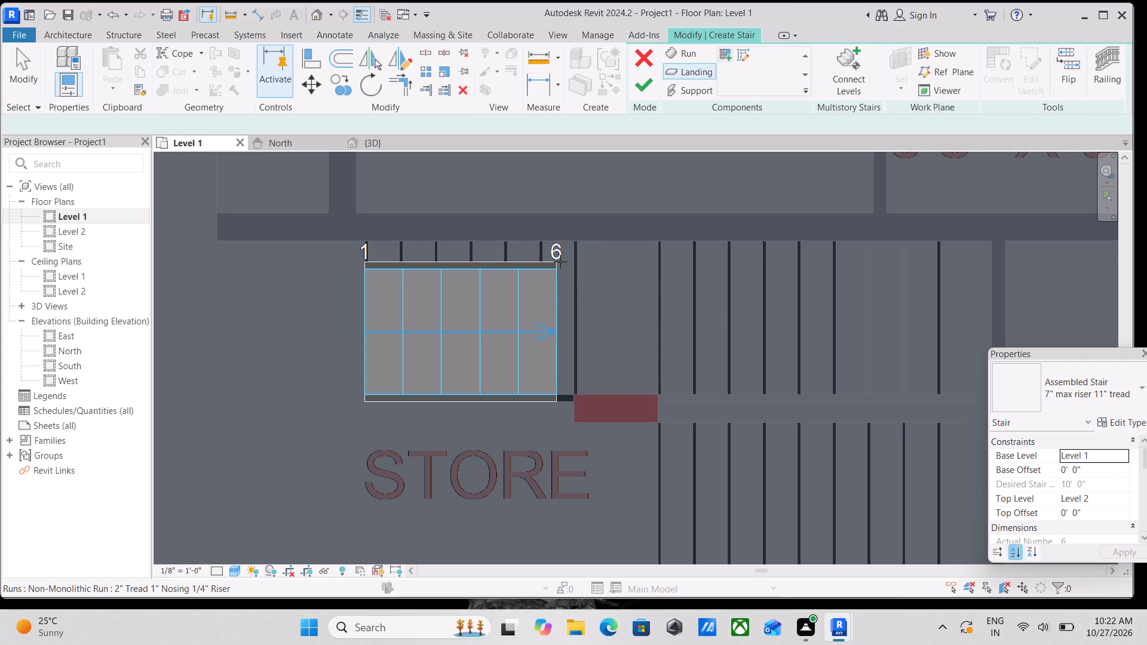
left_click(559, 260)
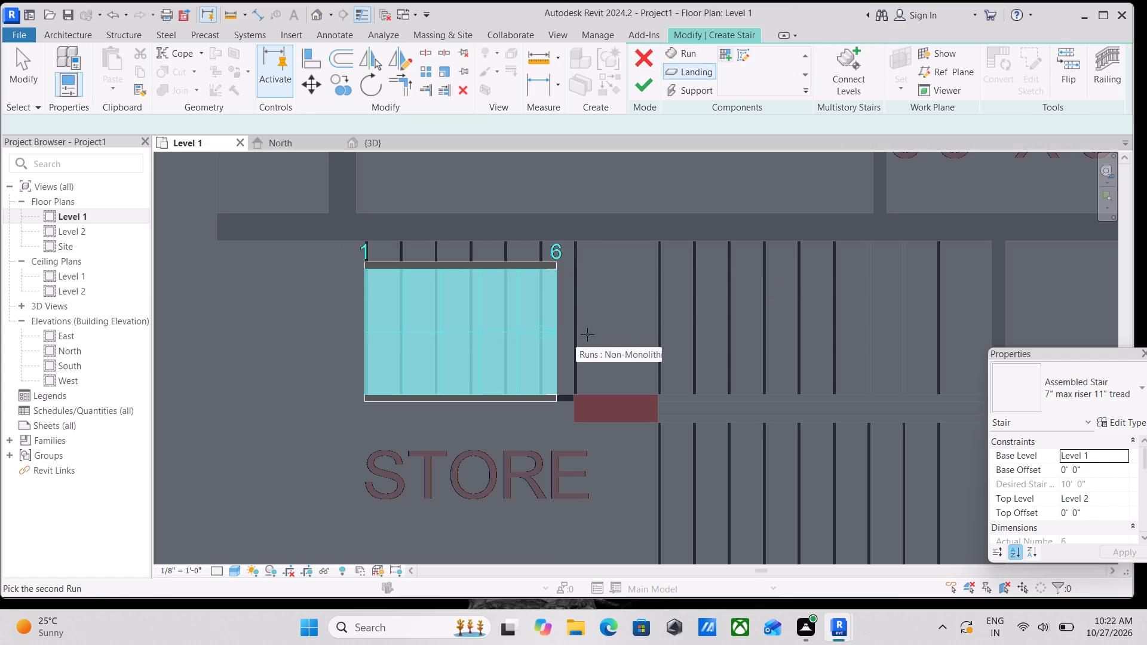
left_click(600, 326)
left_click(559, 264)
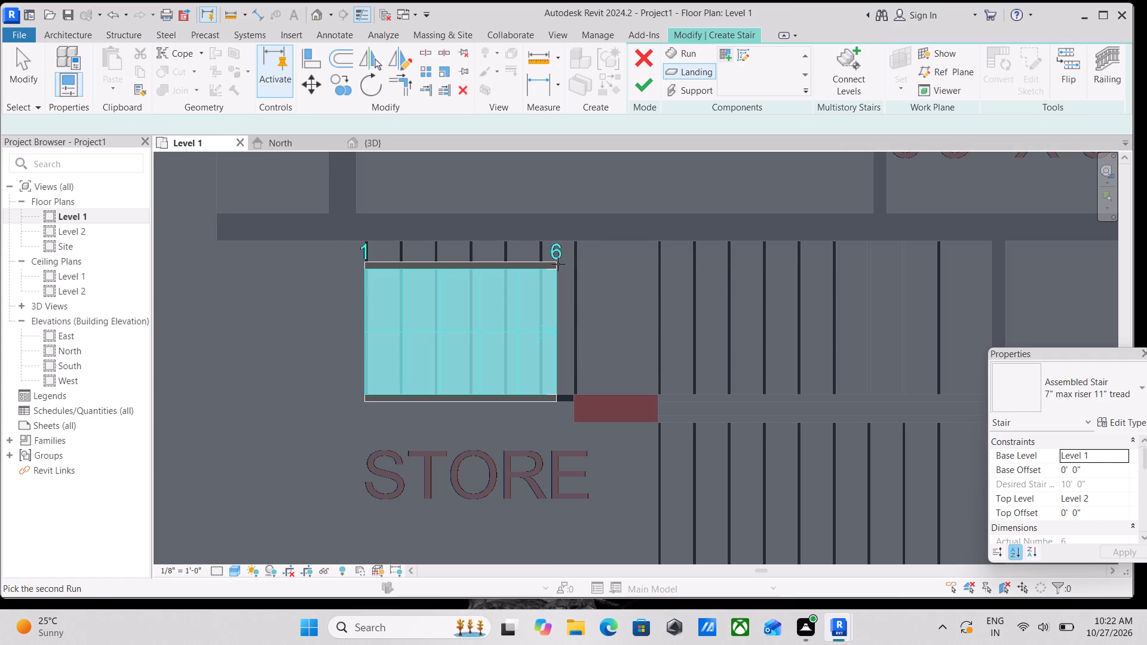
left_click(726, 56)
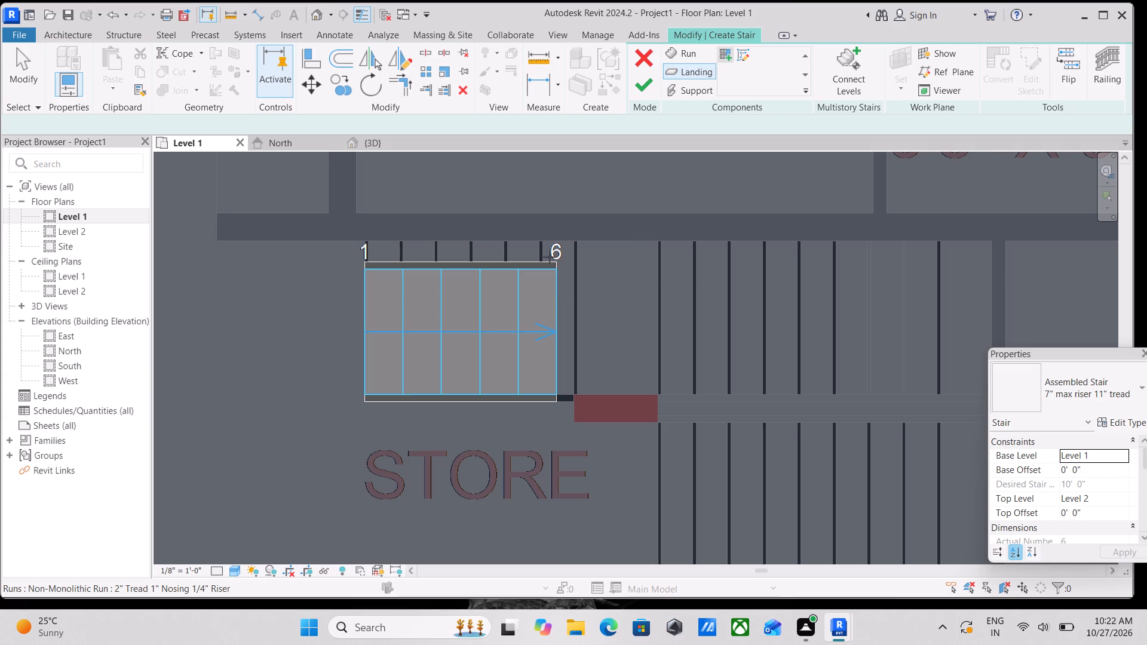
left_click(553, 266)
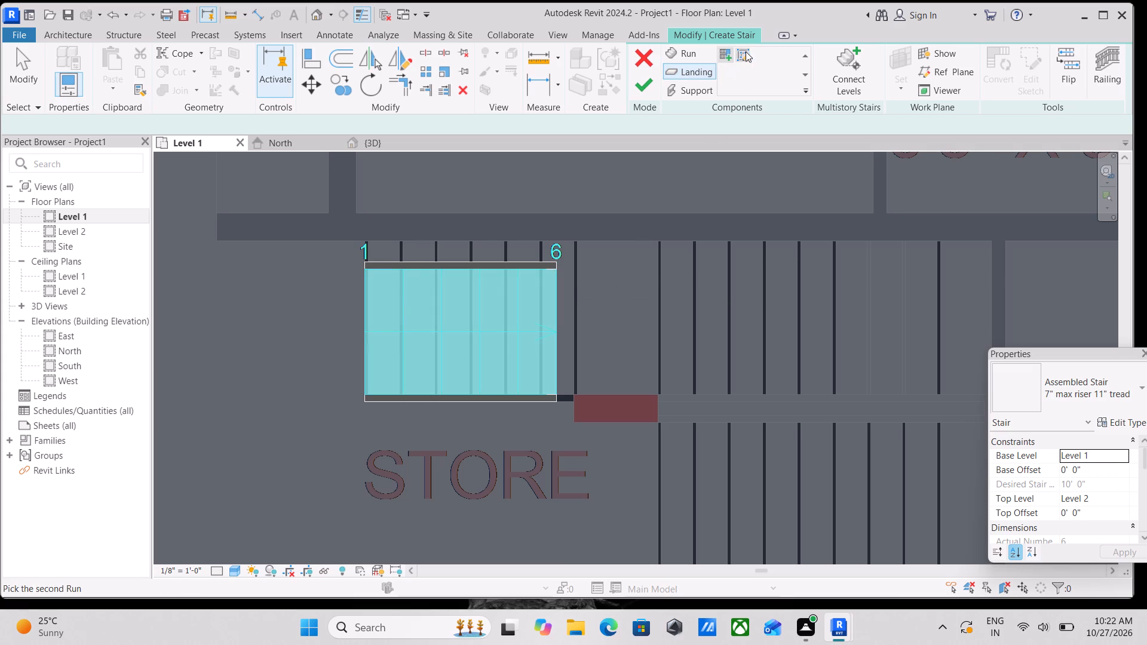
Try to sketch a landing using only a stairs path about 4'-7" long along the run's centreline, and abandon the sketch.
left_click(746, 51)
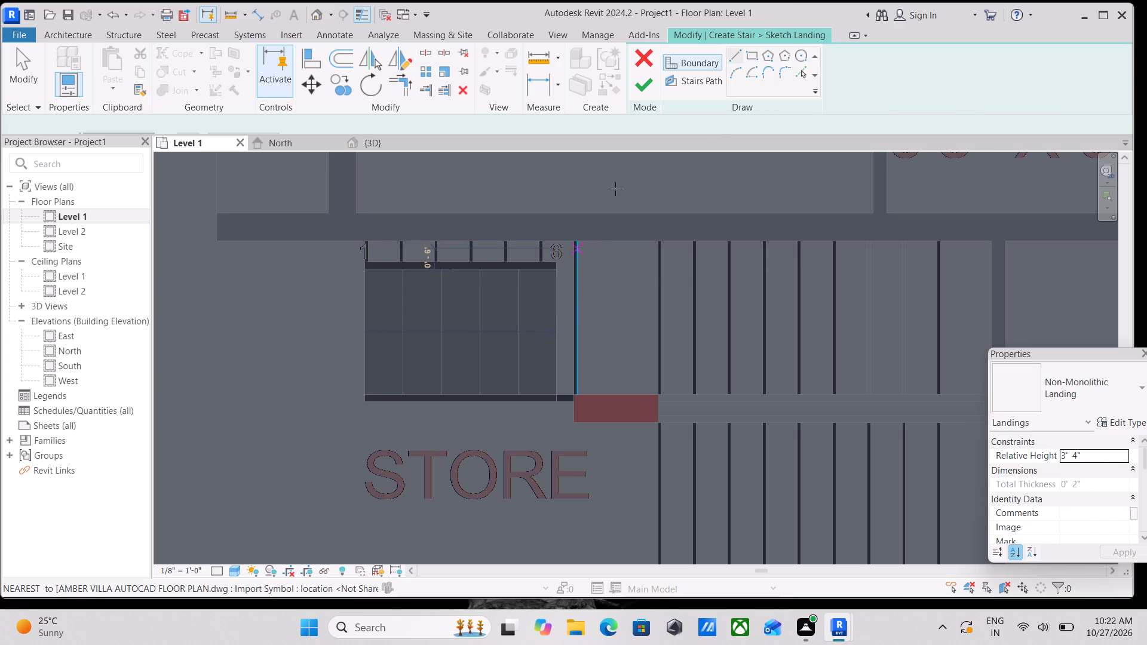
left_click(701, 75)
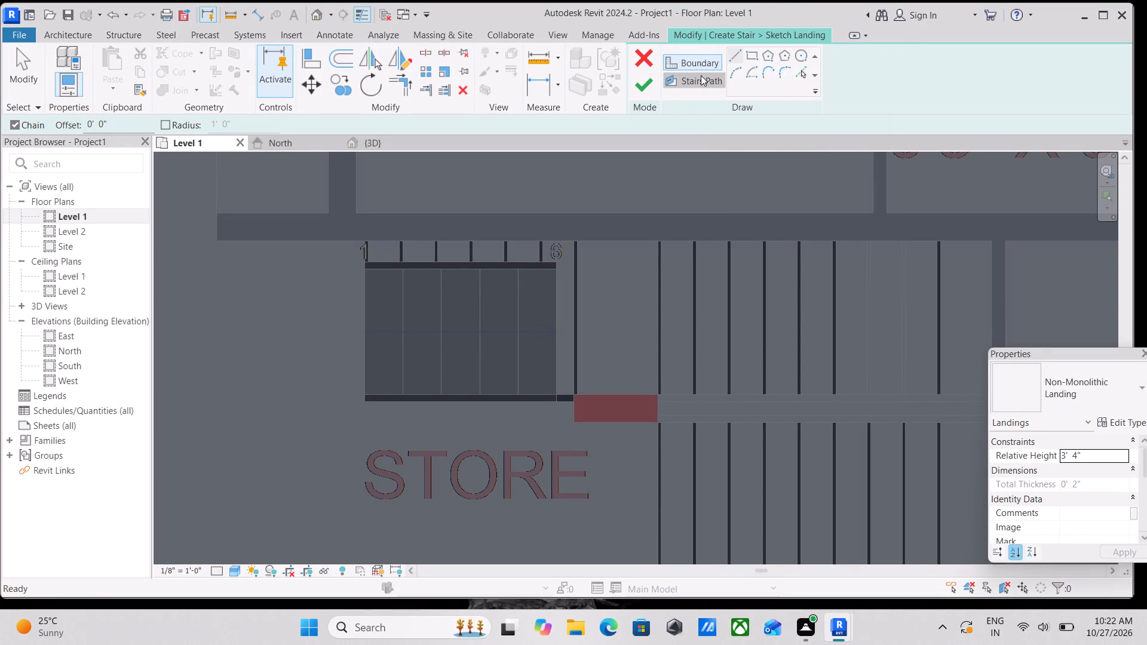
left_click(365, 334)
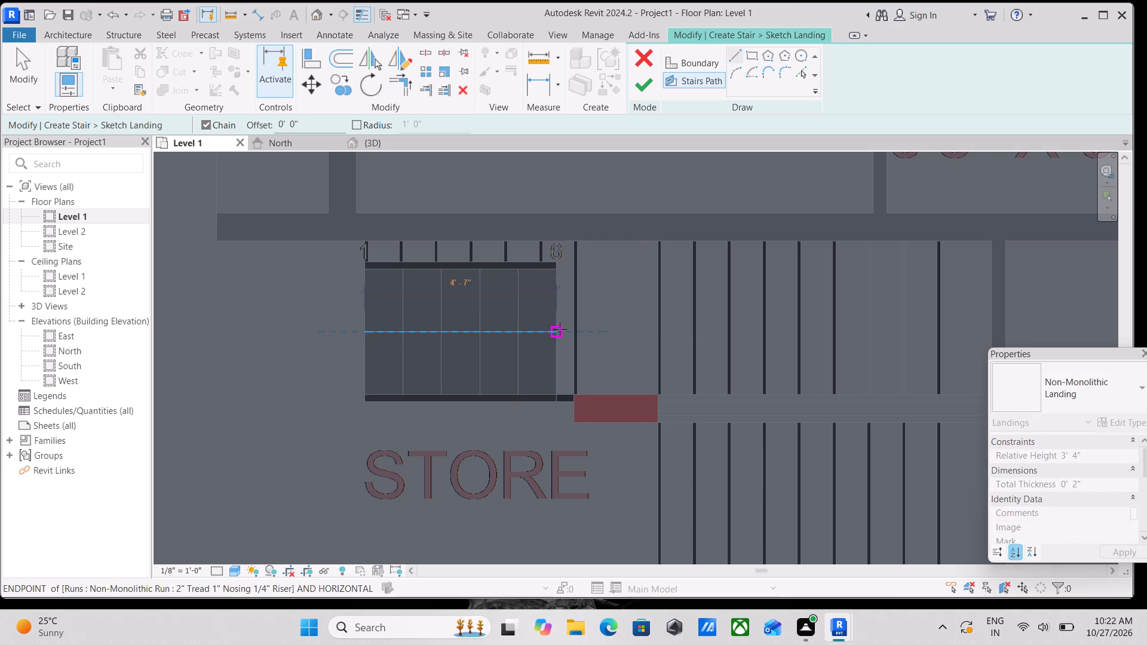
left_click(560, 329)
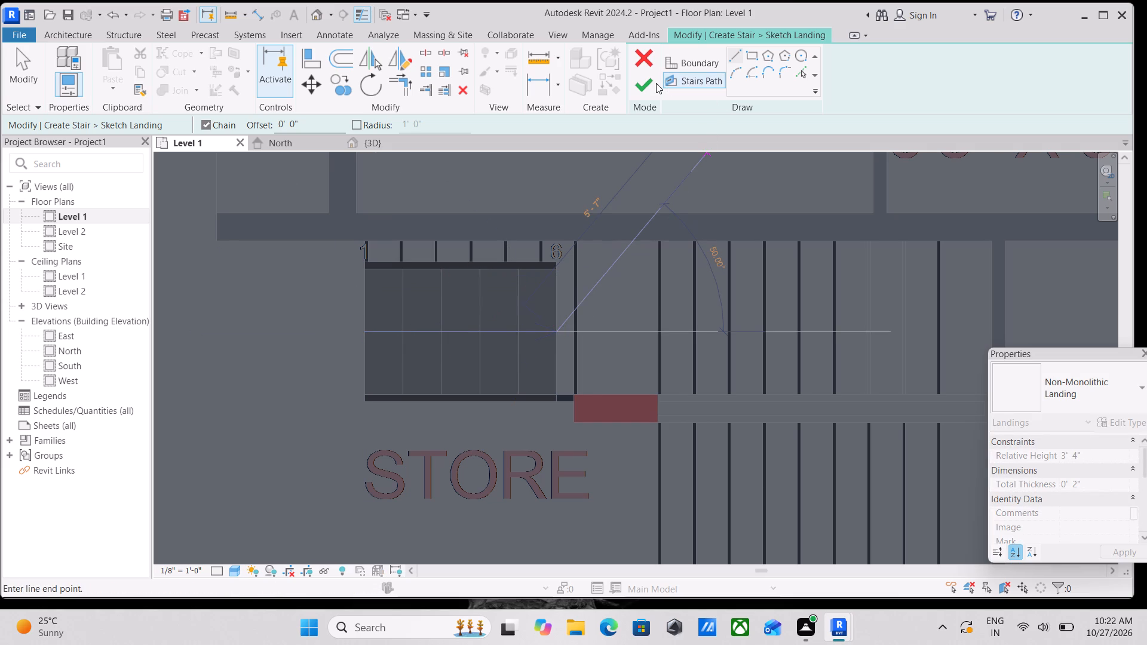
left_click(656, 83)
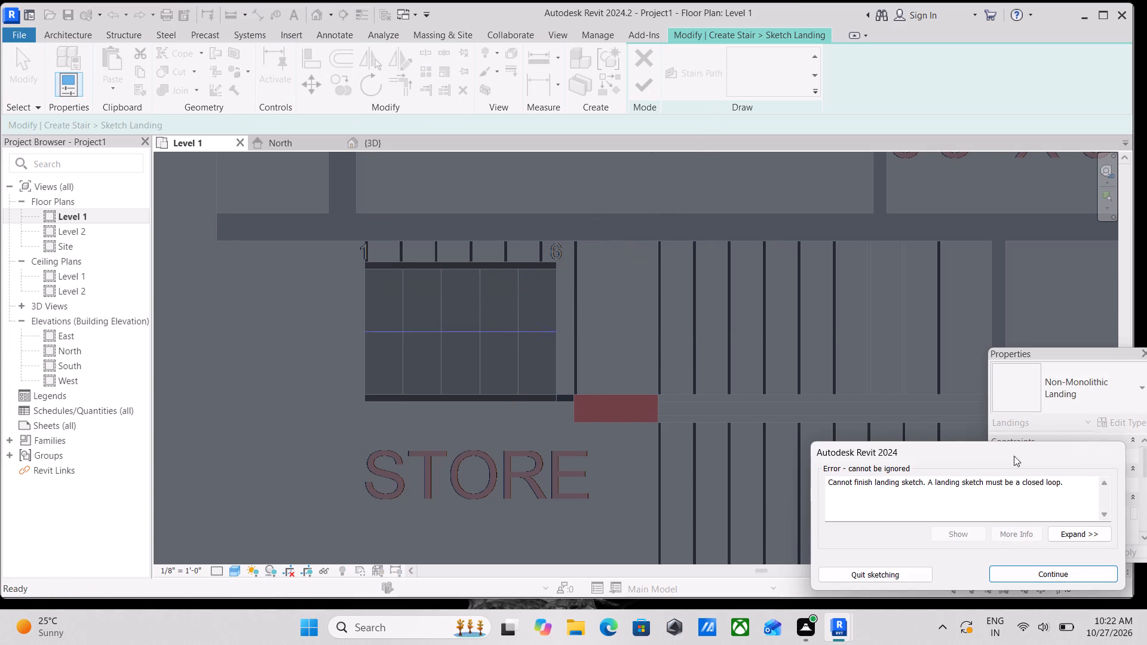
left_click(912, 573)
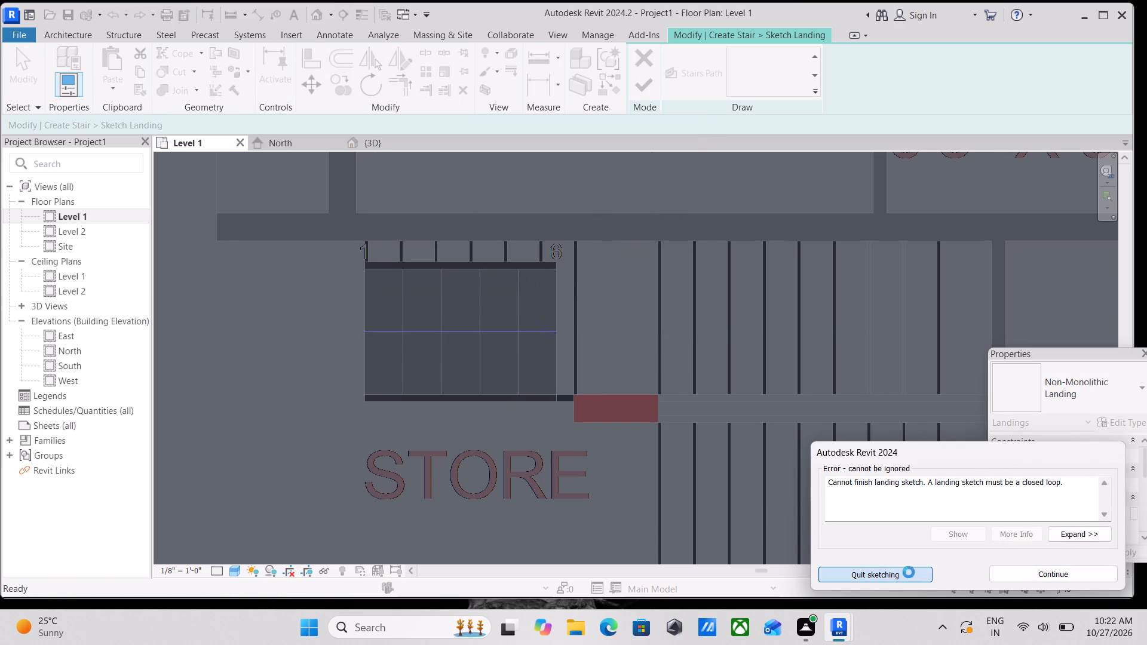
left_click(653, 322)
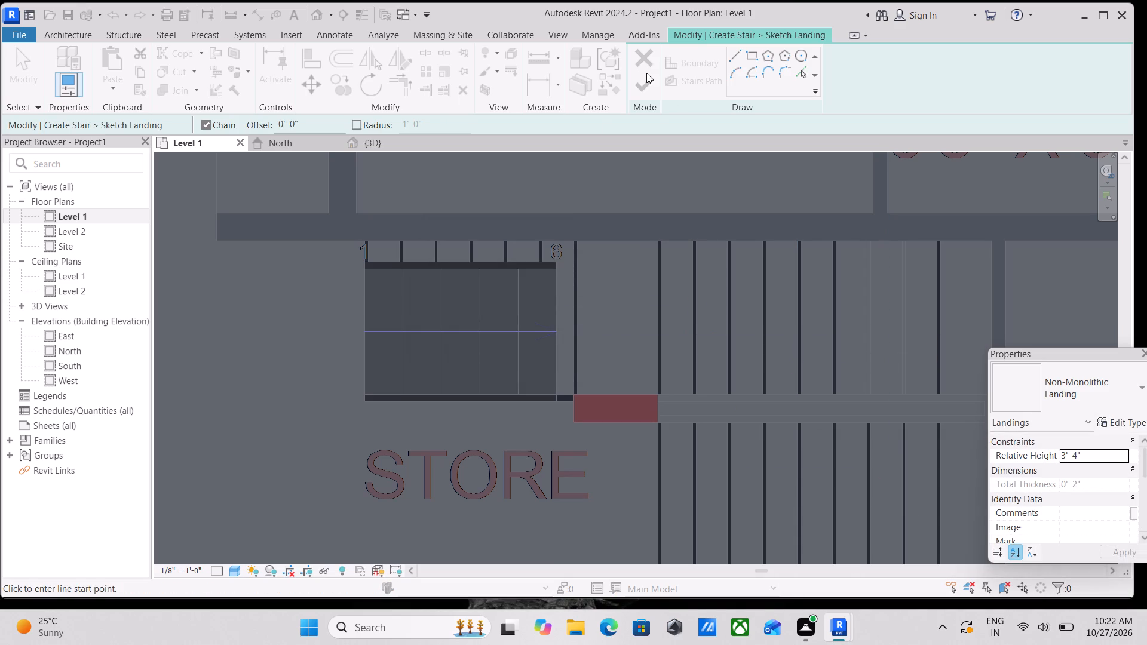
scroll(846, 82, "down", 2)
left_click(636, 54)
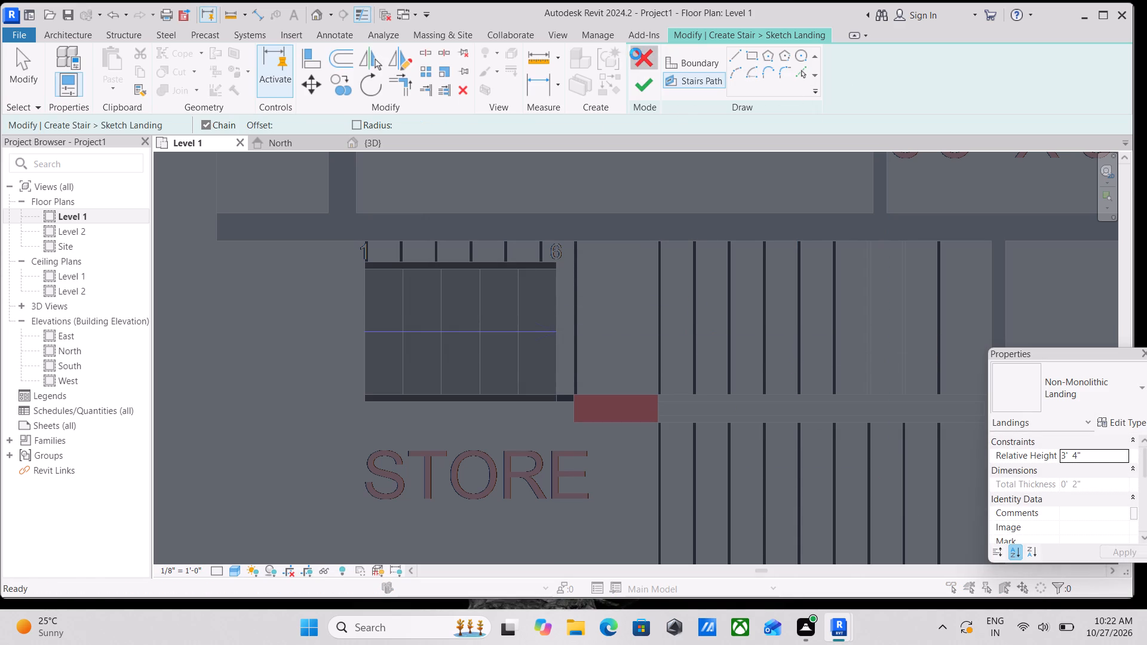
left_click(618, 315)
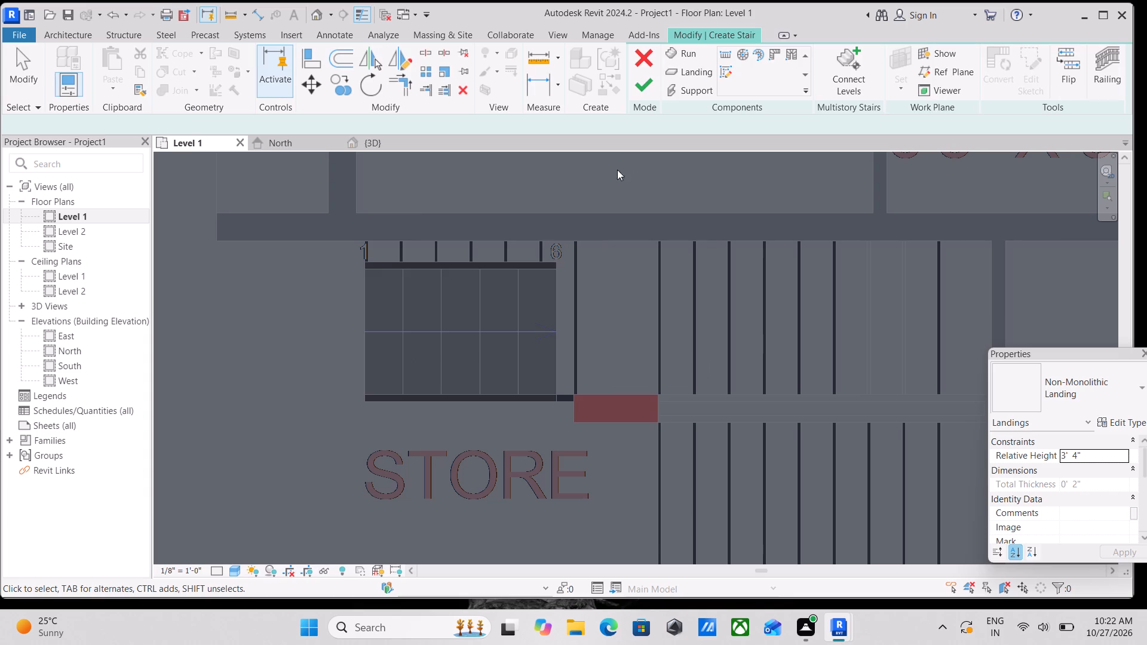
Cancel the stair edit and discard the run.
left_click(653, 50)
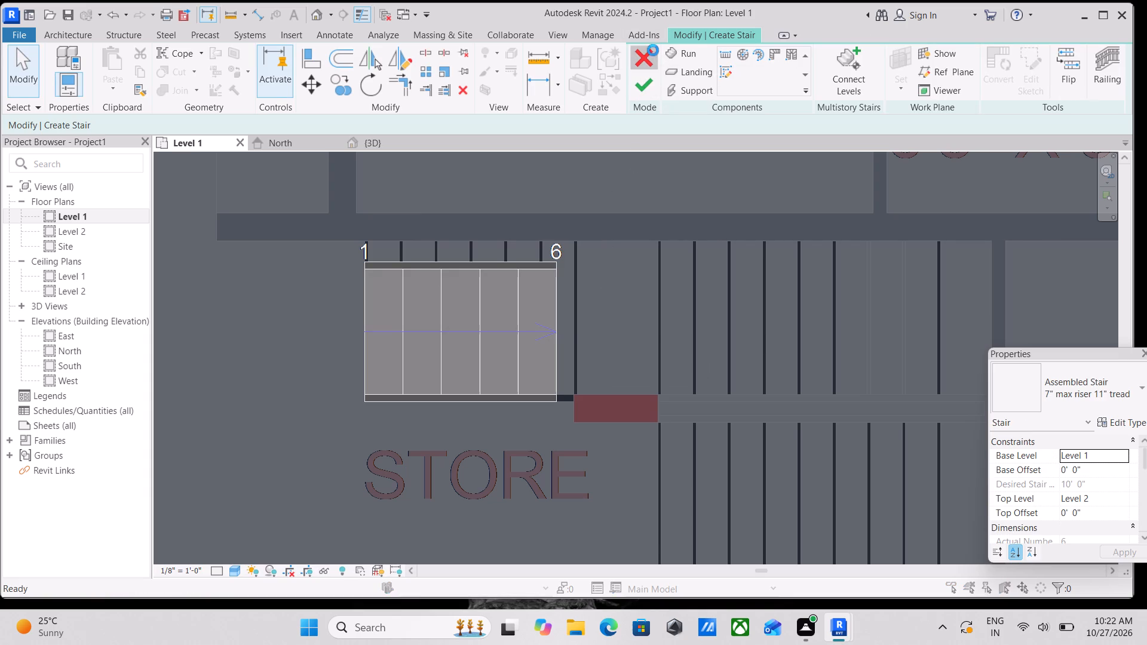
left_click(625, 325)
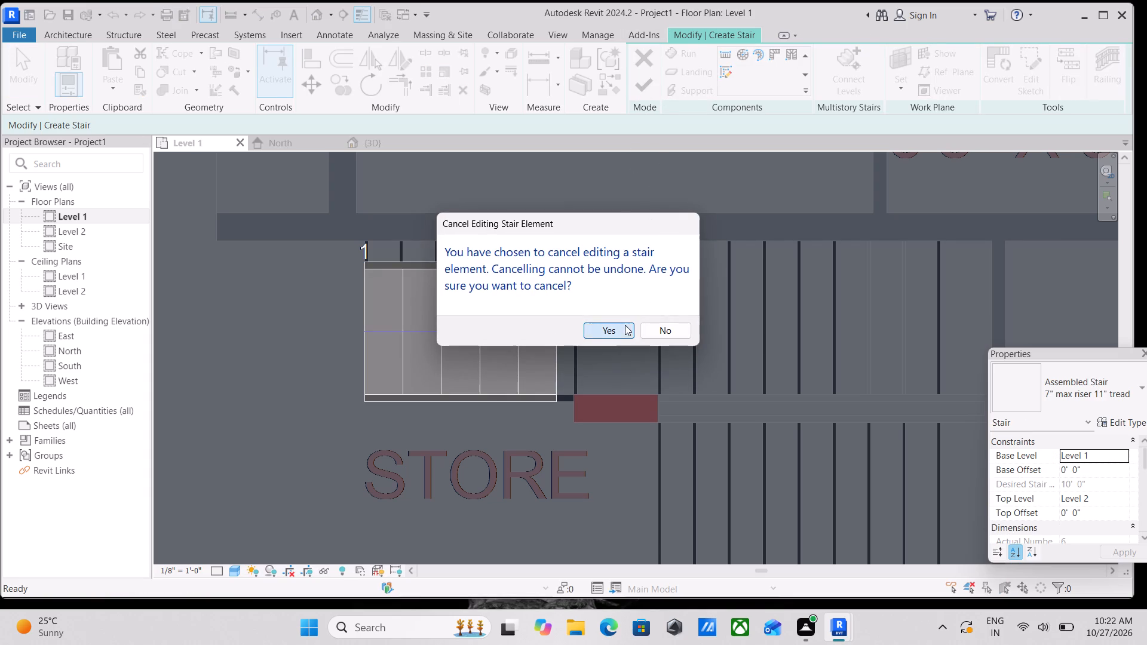
Start a new stair with a sketched run and draw a boundary line about 8'-0" long from the tread beyond the red block to the store's inner wall.
scroll(566, 283, "down", 2)
scroll(525, 389, "up", 7)
scroll(585, 388, "up", 1)
middle_click_drag(596, 363, 370, 345)
scroll(391, 320, "down", 5)
middle_click_drag(395, 314, 428, 365)
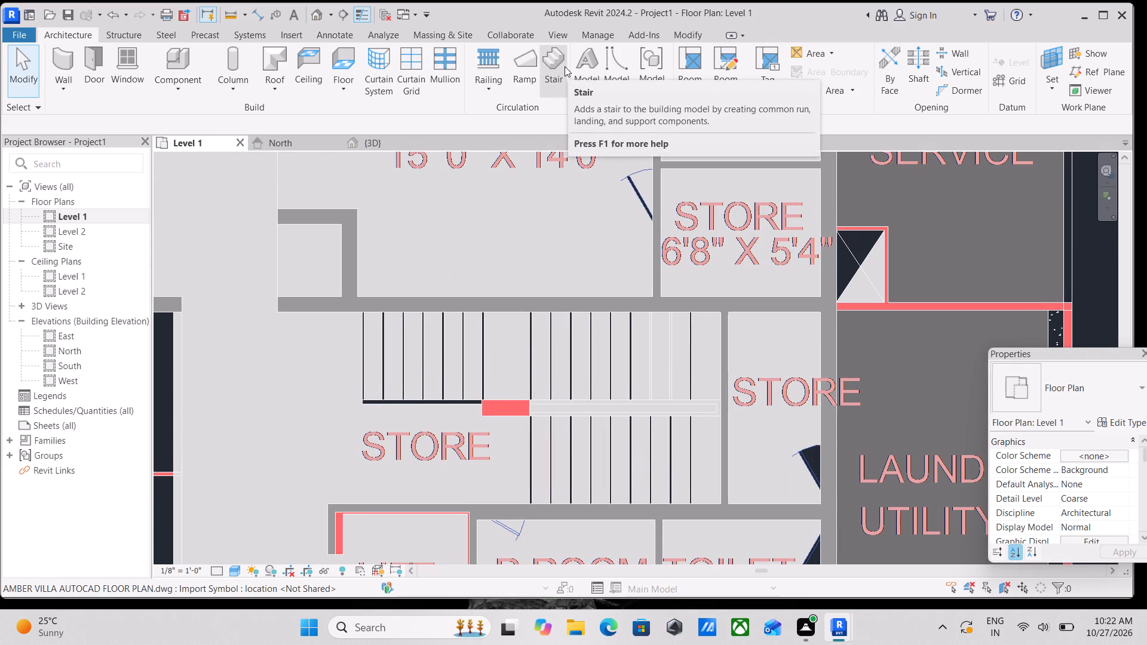
left_click(565, 66)
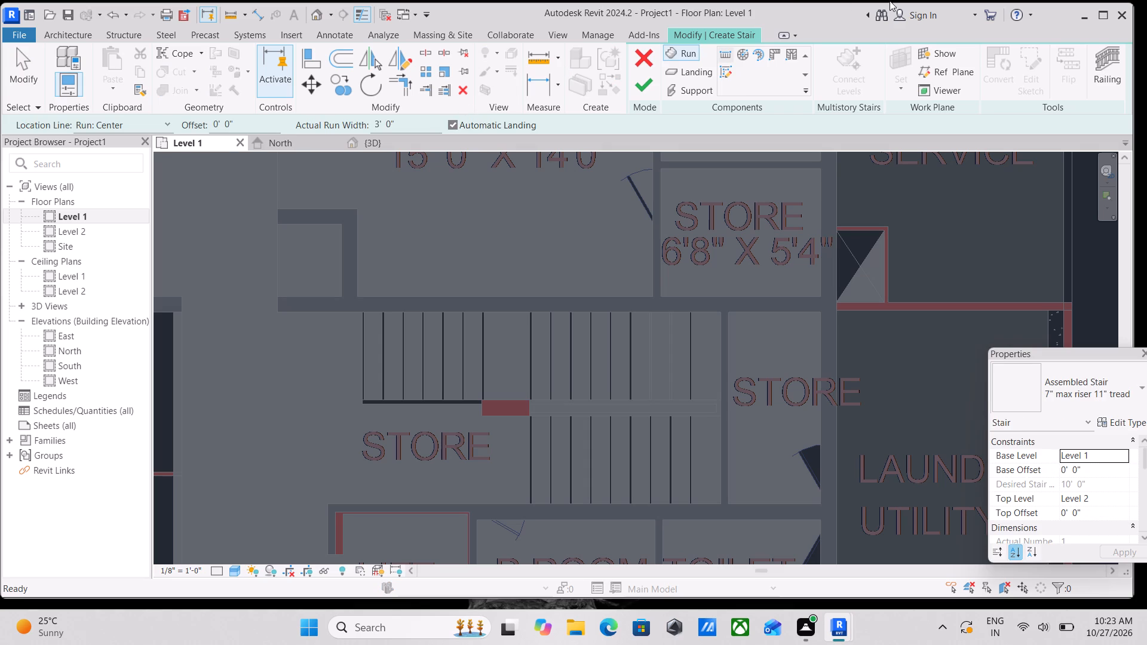
left_click(726, 75)
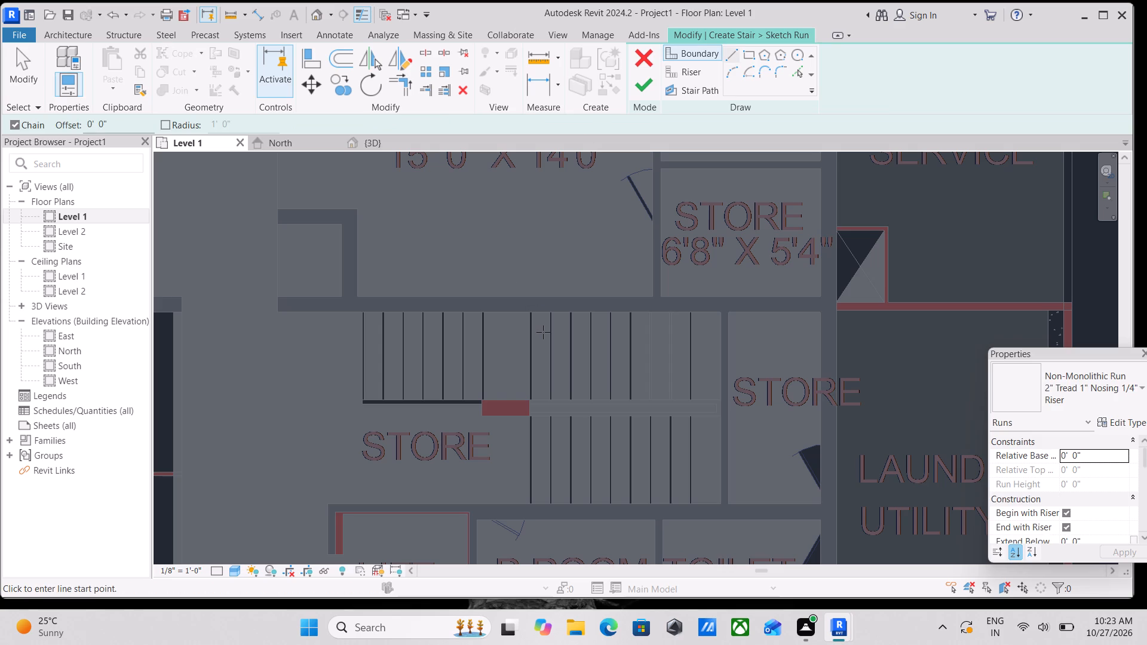
scroll(543, 332, "up", 5)
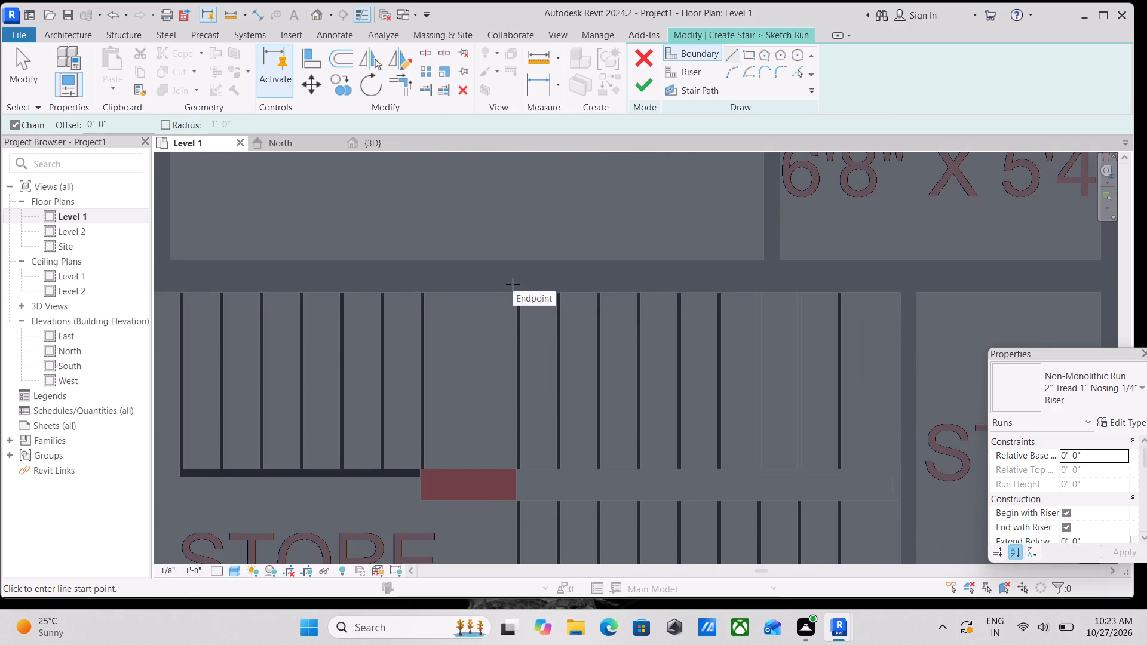
scroll(513, 288, "up", 3)
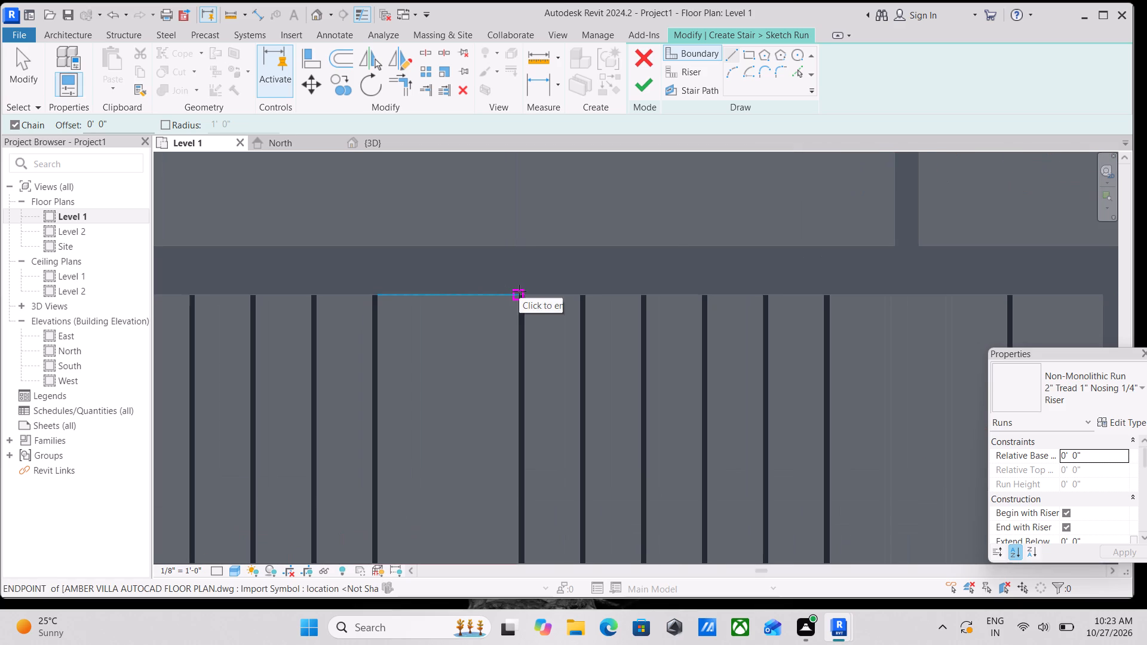
left_click(519, 291)
middle_click_drag(859, 330, 577, 241)
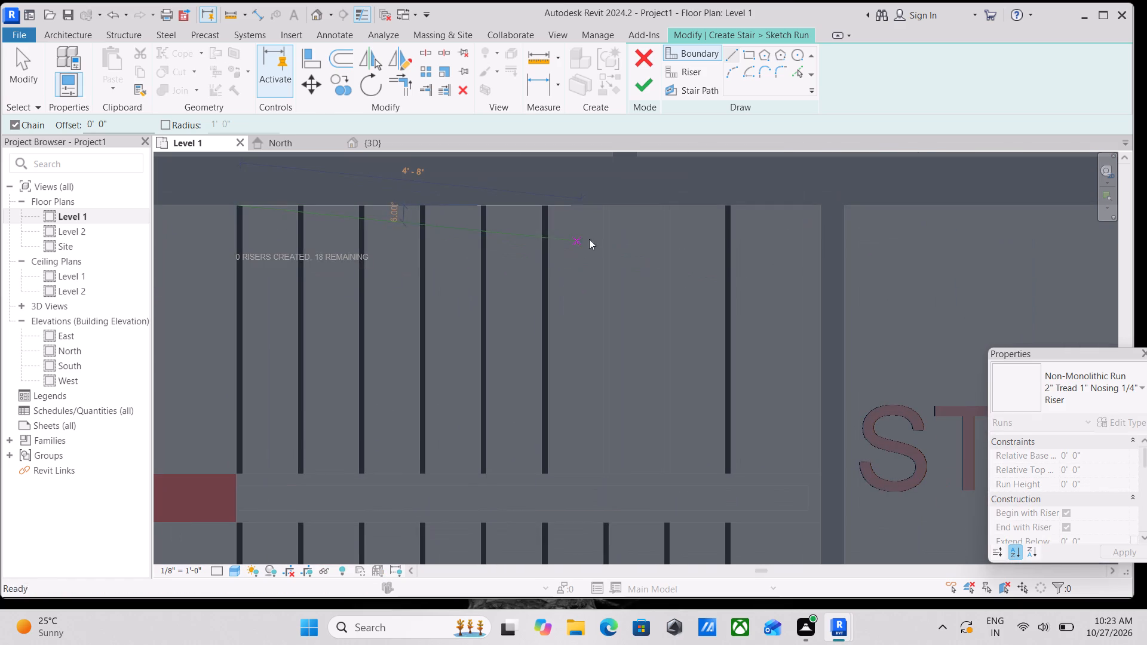
left_click(823, 208)
Continue the run's boundary with a line along the store's inner wall down to the wall beside P.ROOM and TOILET.
scroll(833, 341, "down", 1)
middle_click_drag(833, 341, 796, 173)
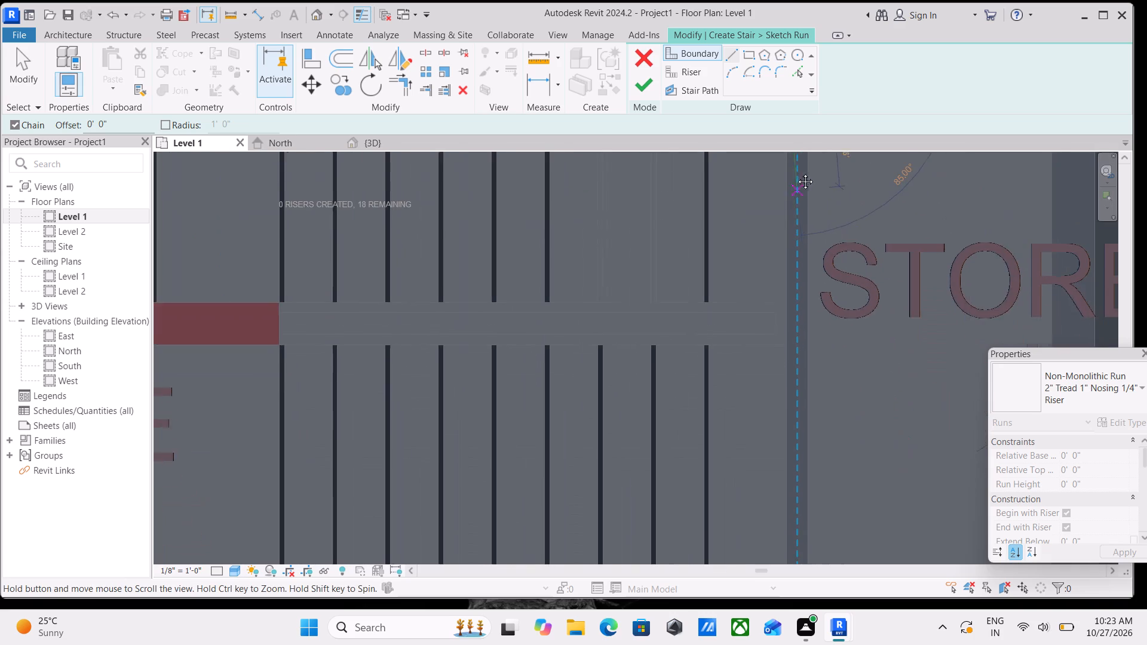
middle_click_drag(796, 173, 795, 169)
scroll(806, 376, "down", 3)
middle_click_drag(806, 377, 791, 192)
scroll(800, 340, "down", 1)
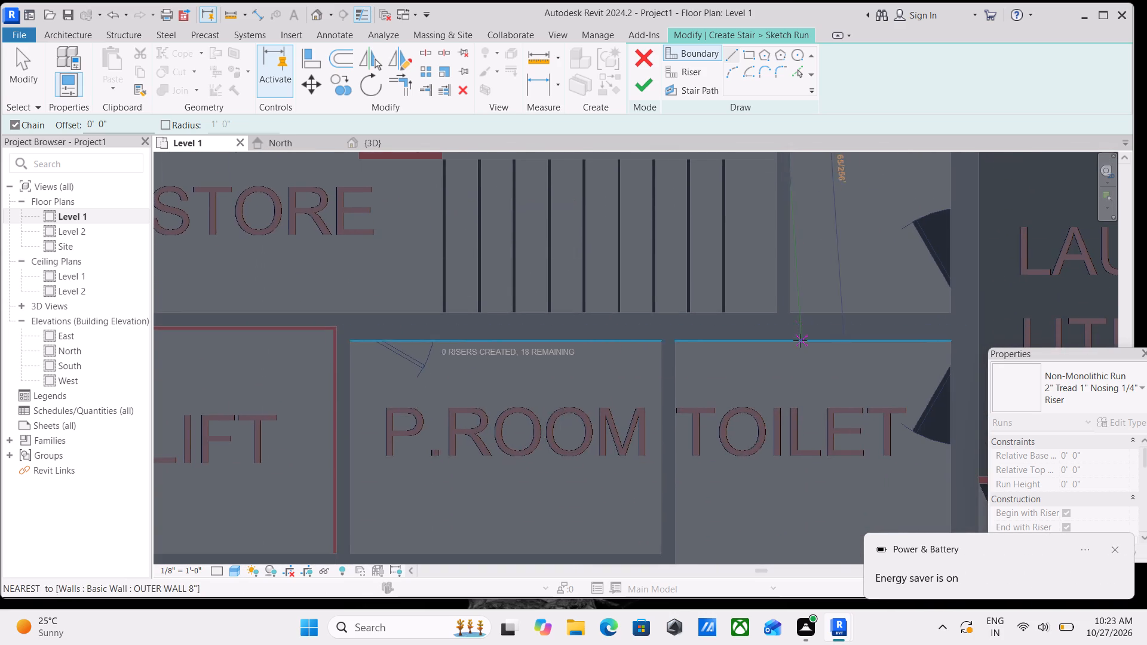
scroll(800, 340, "down", 1)
middle_click_drag(800, 340, 792, 255)
scroll(793, 326, "down", 1)
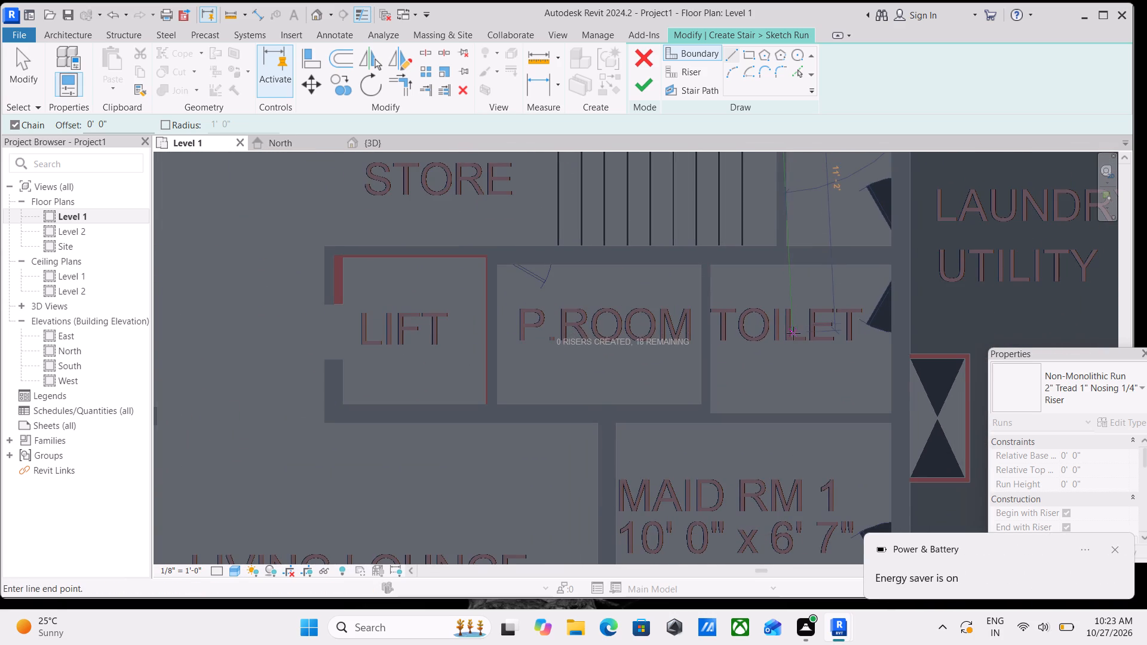
middle_click_drag(793, 333, 783, 239)
middle_click_drag(778, 236, 788, 422)
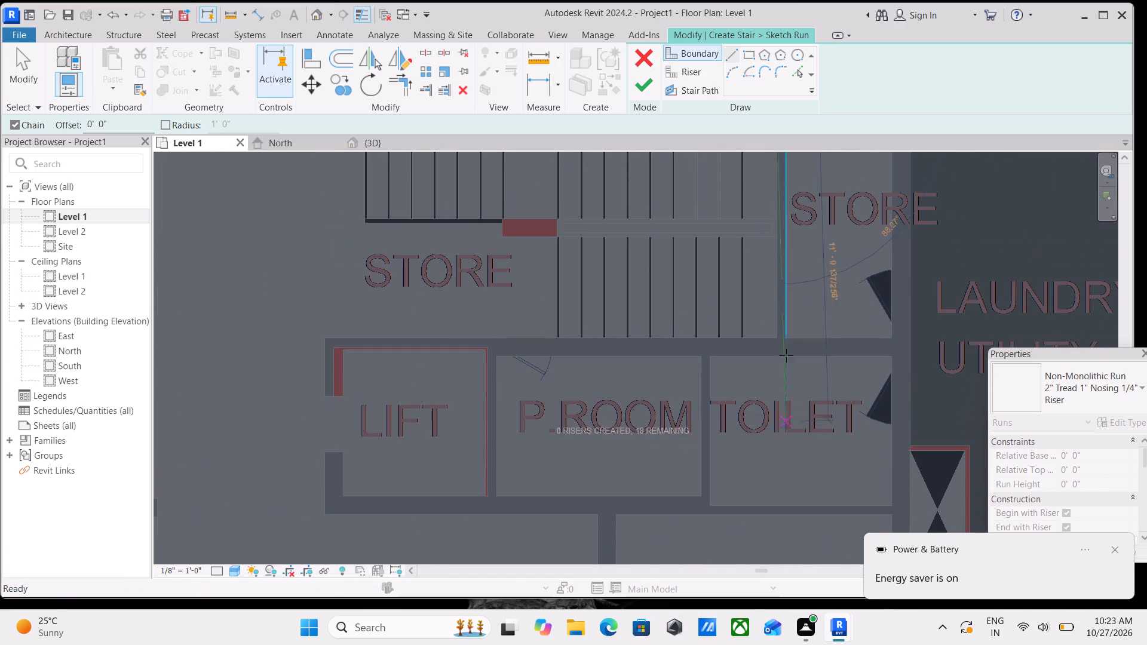
left_click(780, 332)
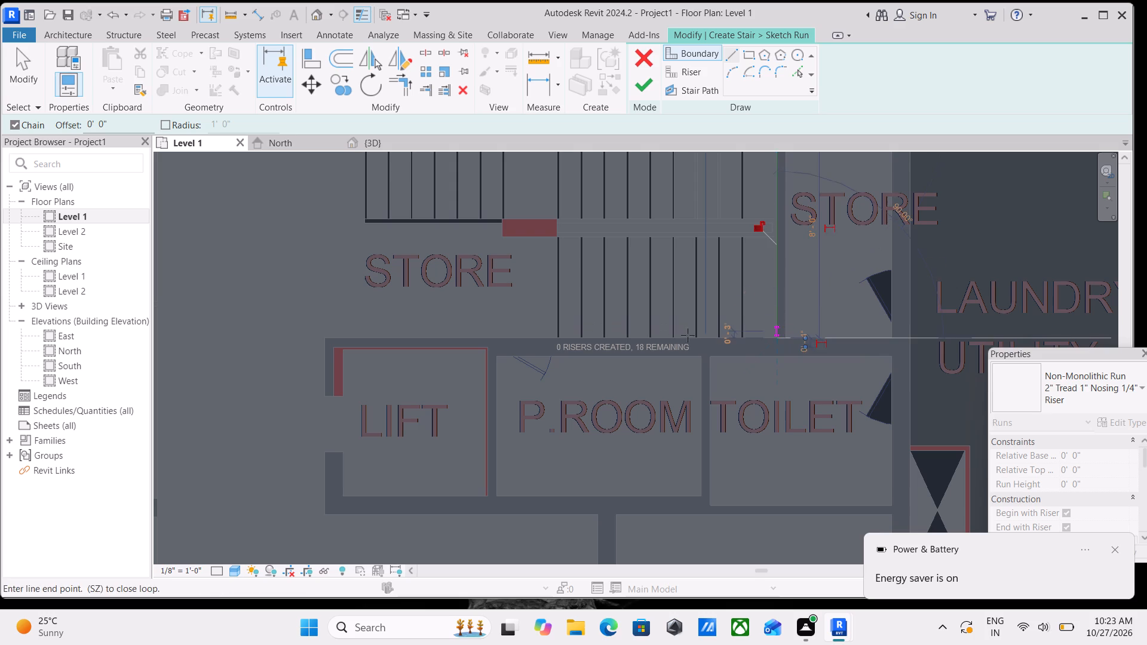
Continue the boundary about 8'-0" along the P.ROOM wall back to the lower flight's first tread, and end the chain.
scroll(560, 336, "up", 3)
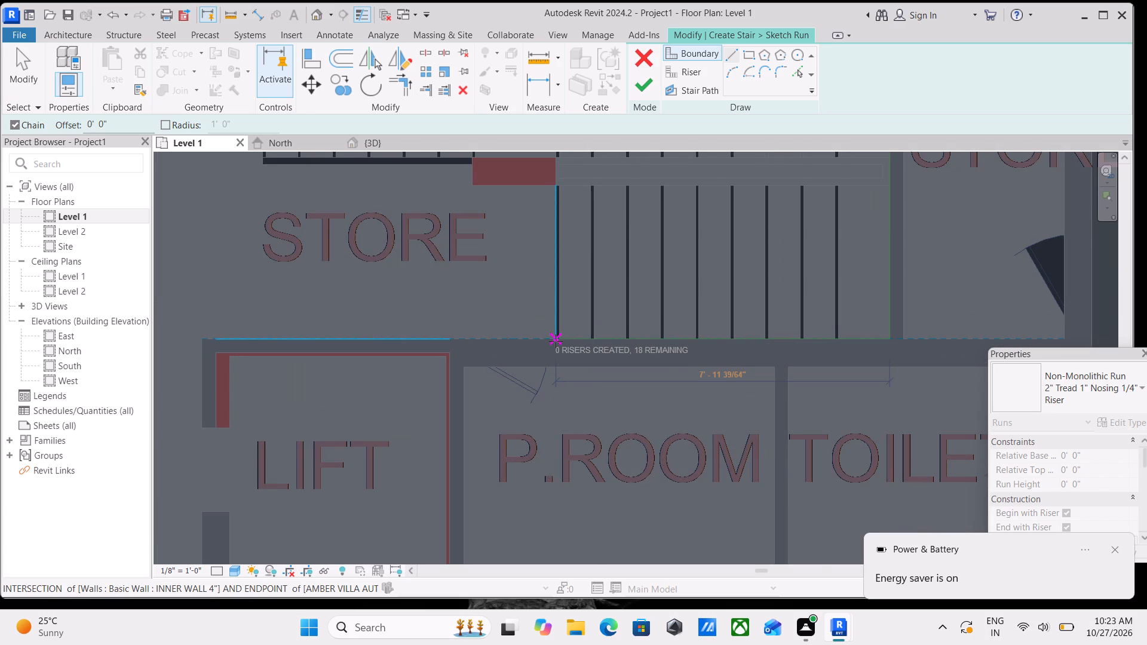
scroll(556, 341, "up", 1)
left_click(556, 341)
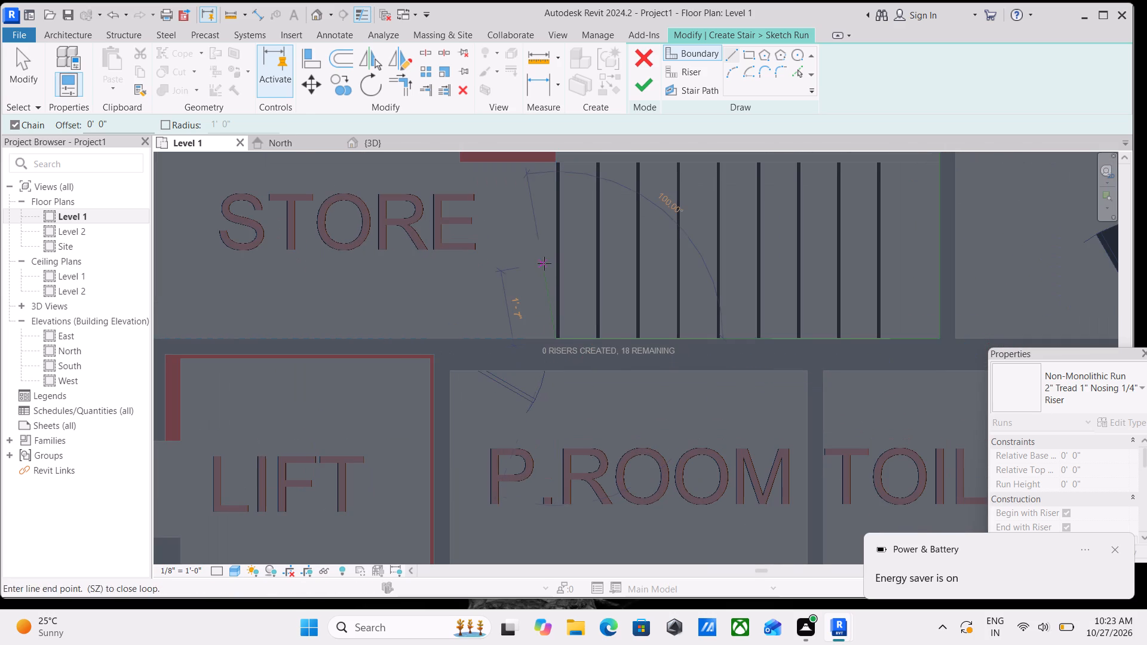
middle_click_drag(544, 263, 554, 347)
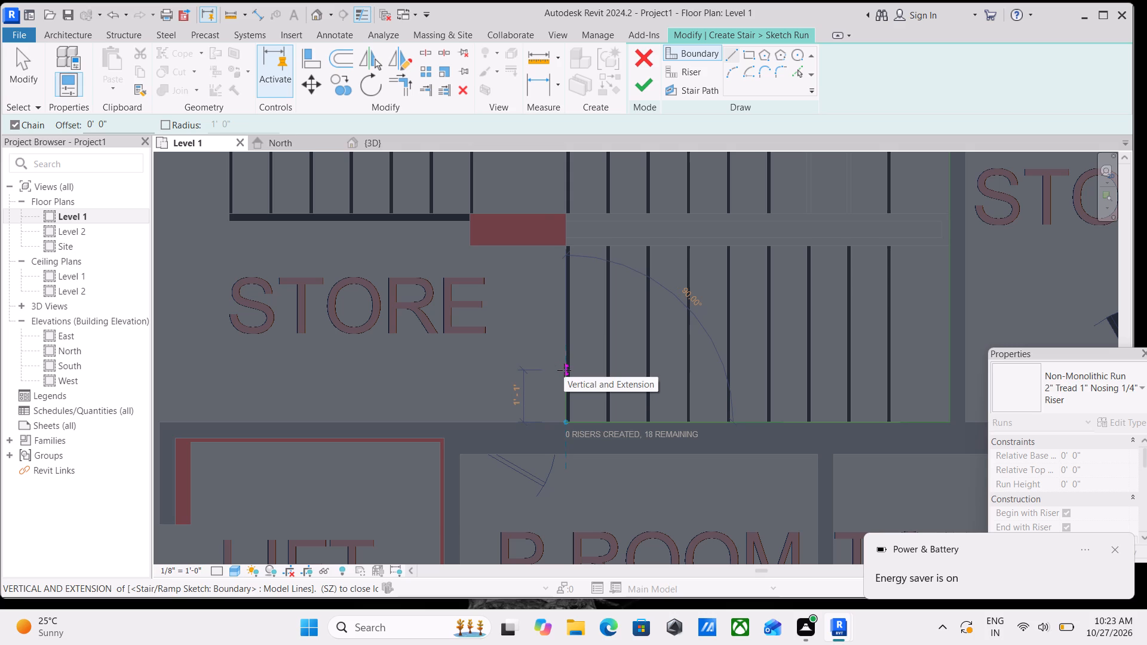
key("Escape")
Draw an inner boundary line about 6'-9" long from the red block's upper corner along the upper flight to the last tread.
scroll(590, 338, "down", 5)
middle_click_drag(586, 316, 578, 419)
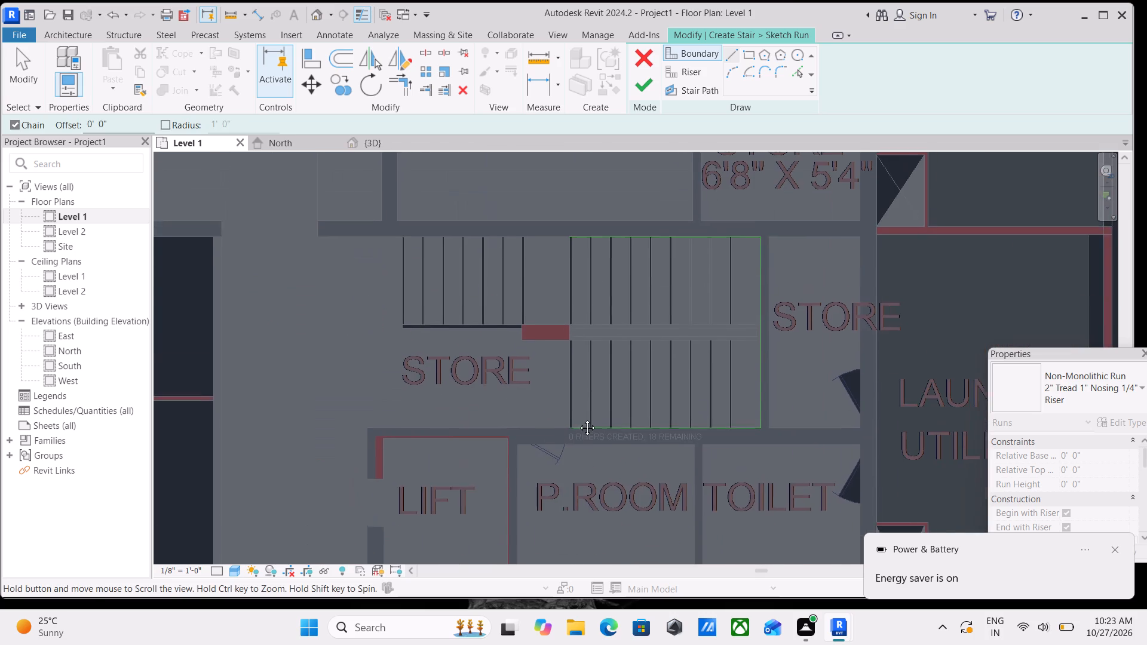
middle_click_drag(578, 419, 581, 440)
scroll(569, 297, "up", 2)
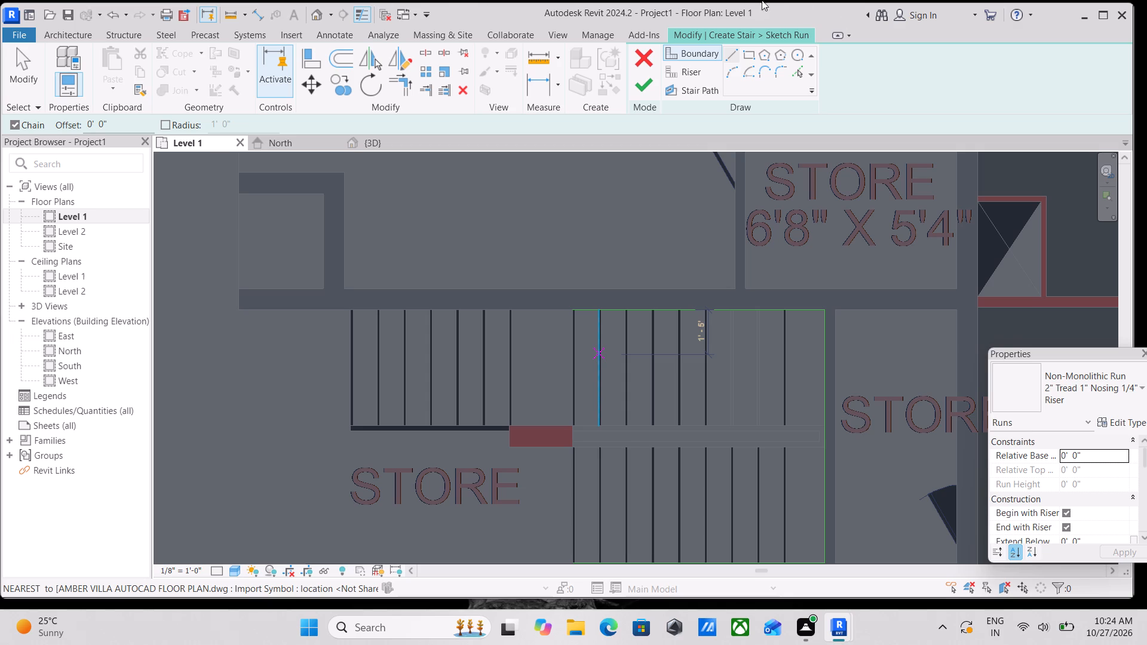
scroll(618, 354, "up", 2)
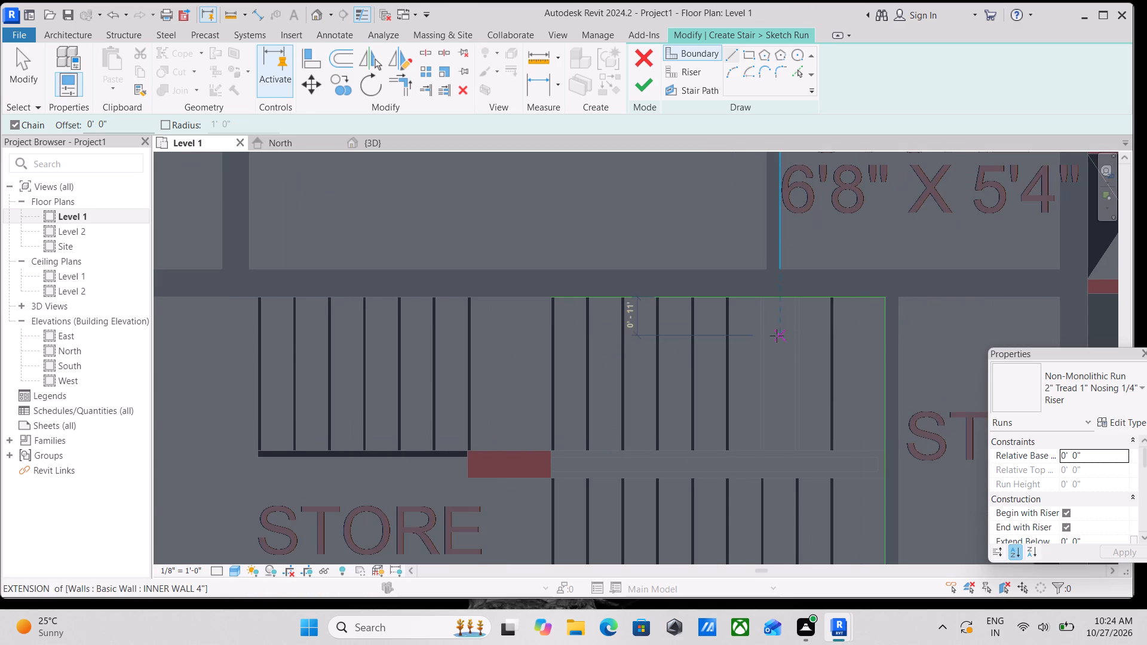
middle_click_drag(777, 335, 732, 279)
scroll(732, 279, "up", 1)
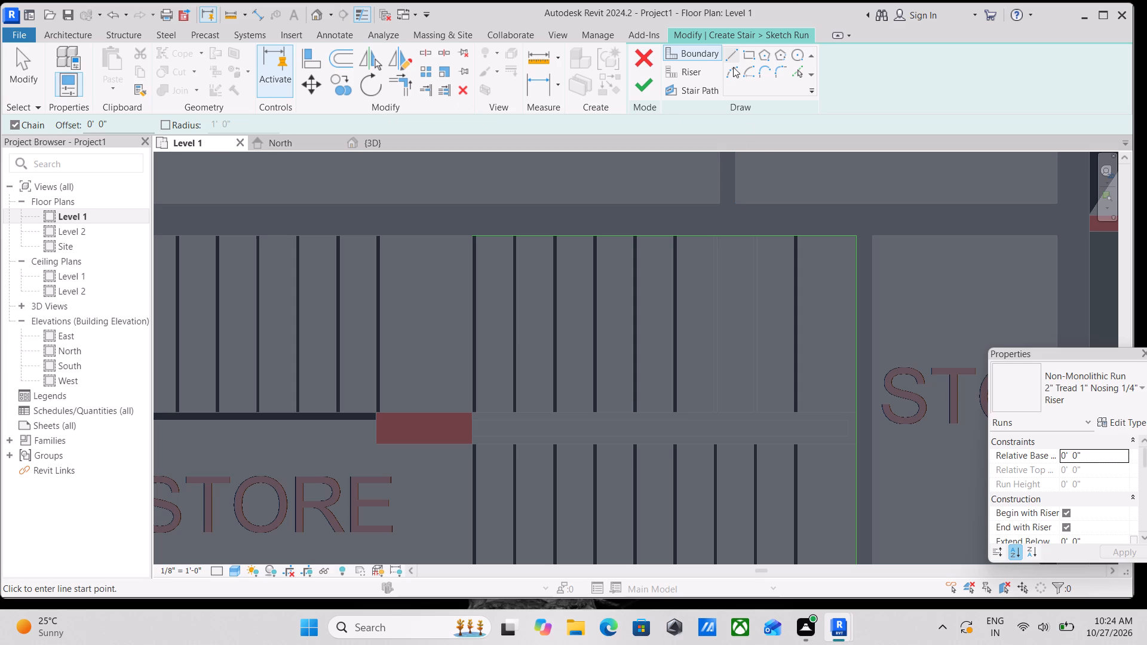
scroll(473, 408, "up", 1)
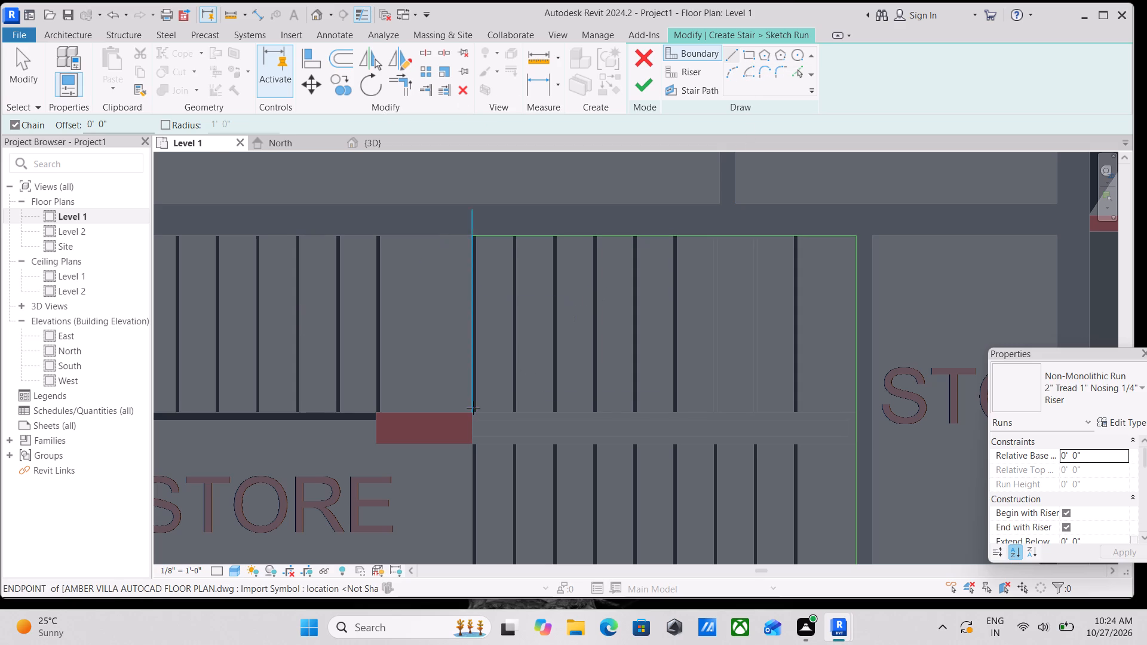
scroll(473, 408, "up", 2)
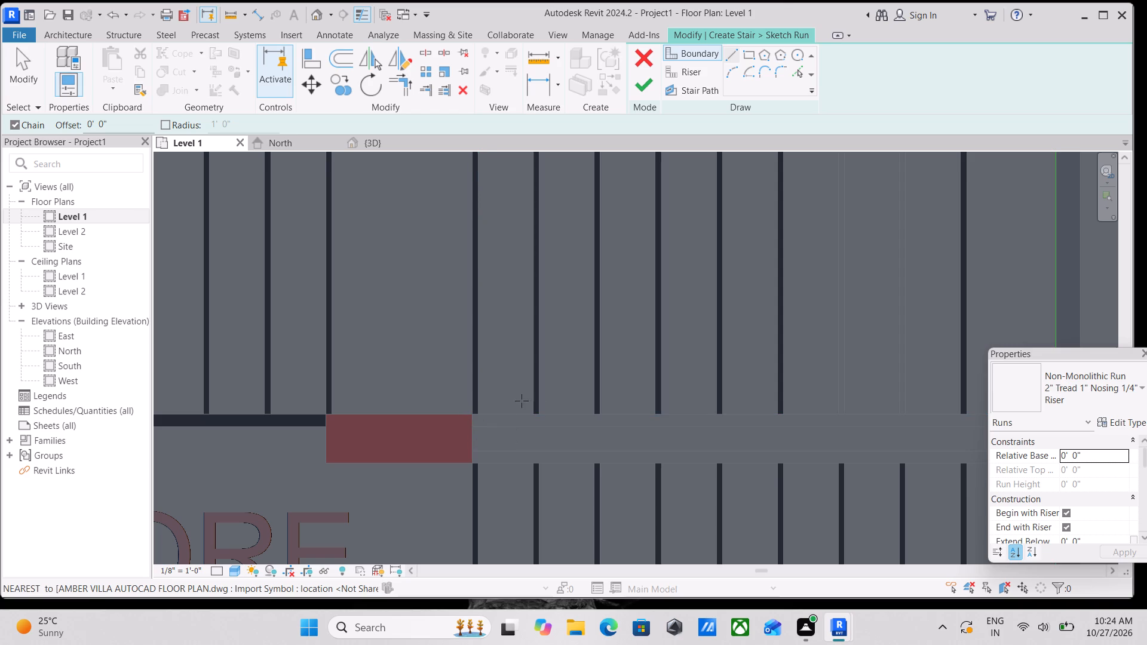
scroll(723, 288, "down", 5)
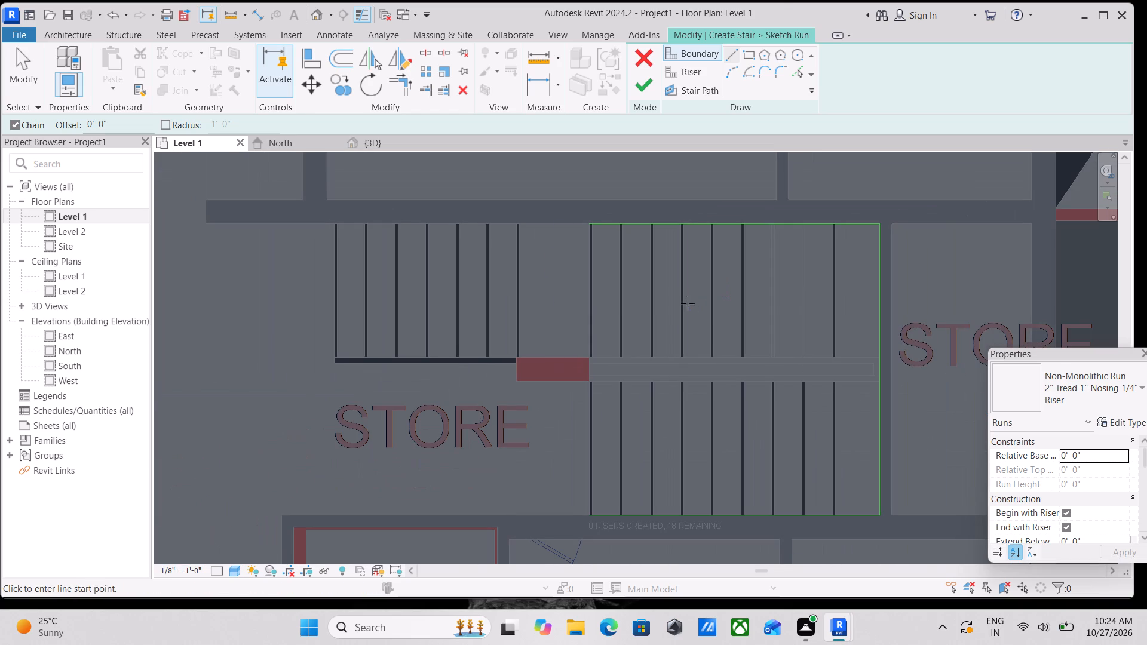
scroll(573, 364, "up", 3)
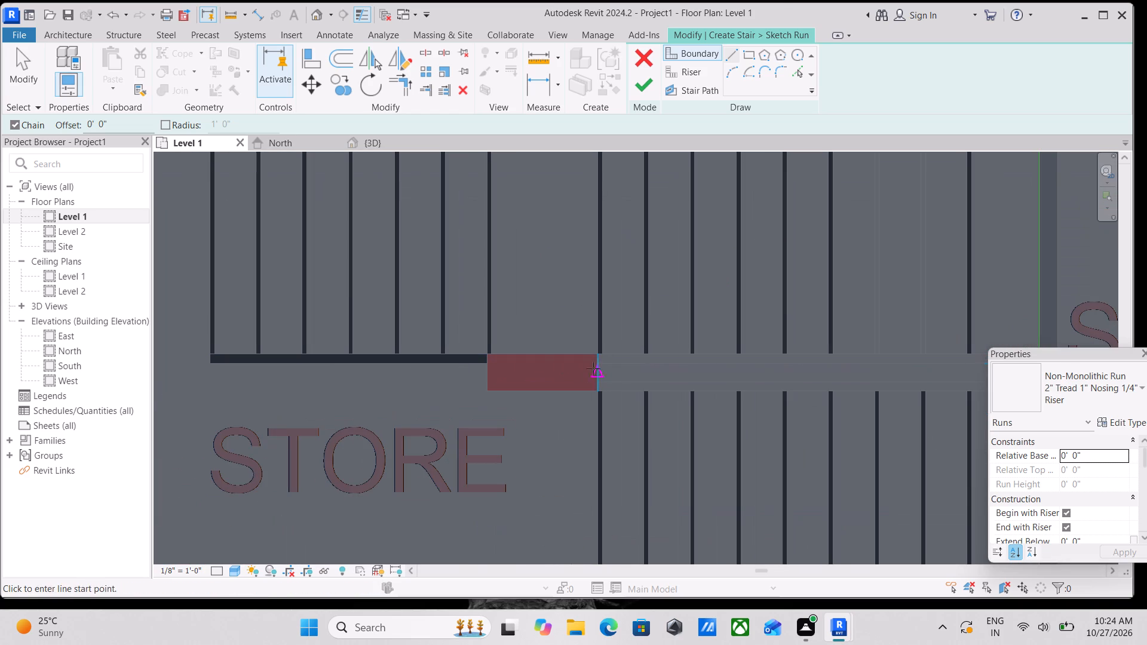
scroll(598, 345, "up", 3)
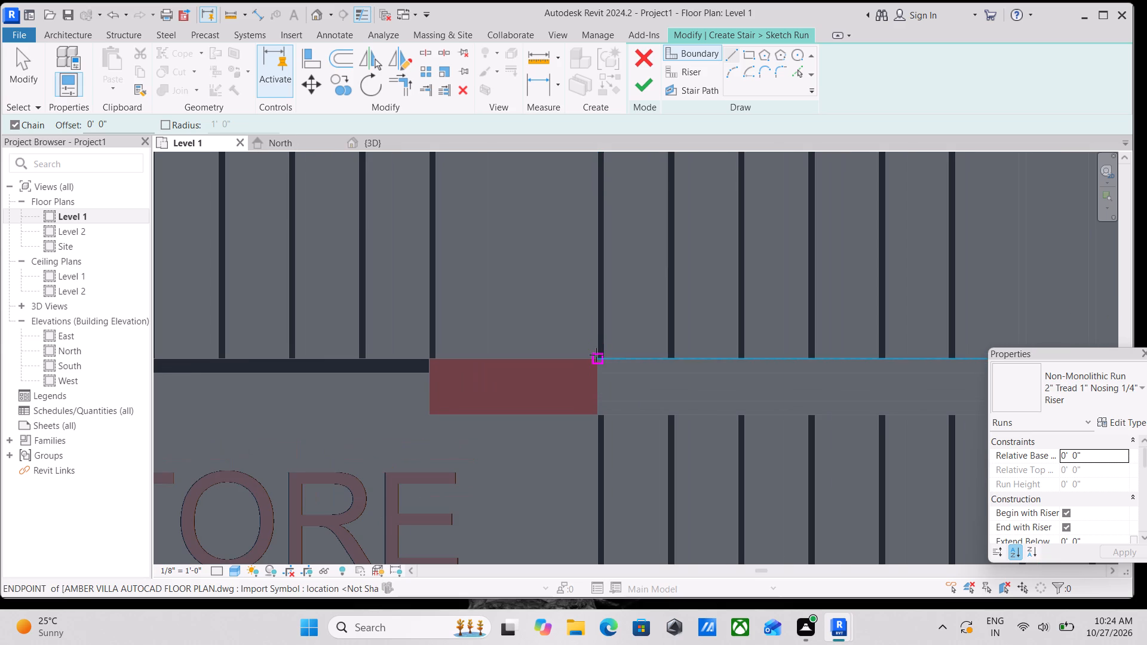
left_click(596, 355)
middle_click_drag(772, 363, 443, 348)
scroll(444, 348, "up", 1)
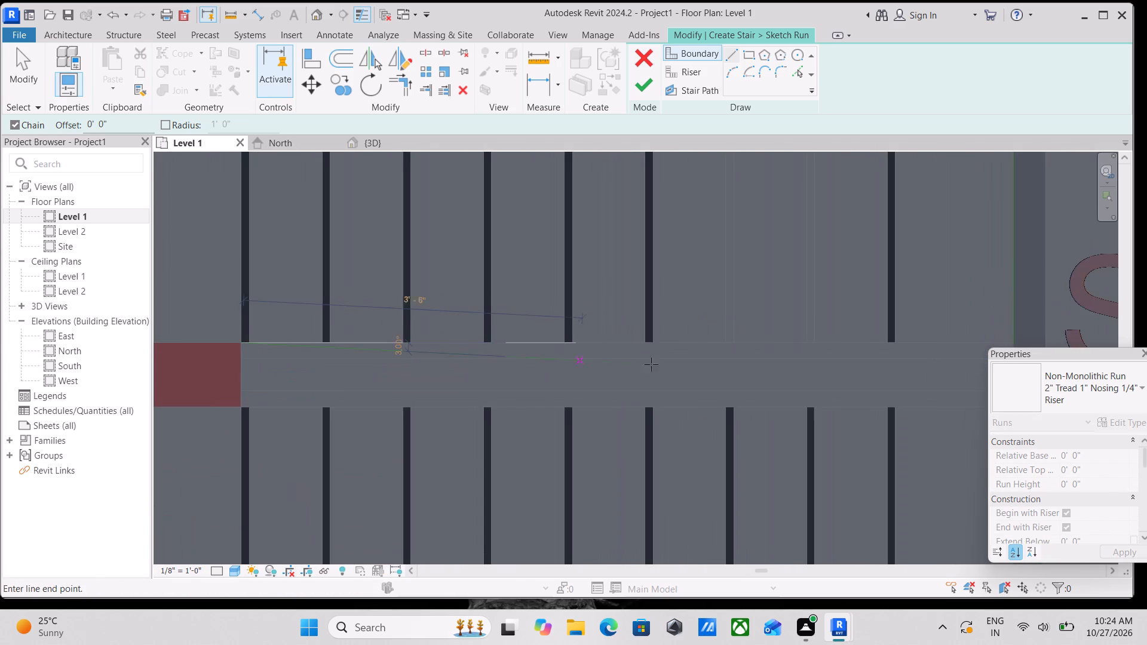
scroll(712, 370, "down", 1)
middle_click_drag(712, 370, 654, 353)
middle_click_drag(786, 327, 696, 317)
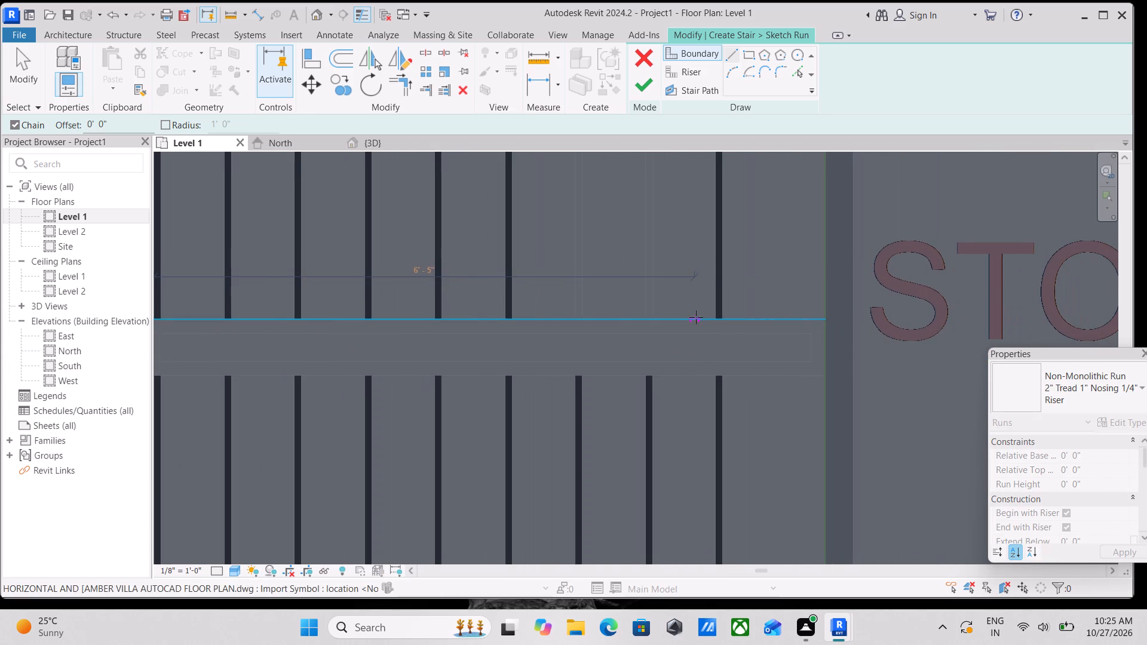
scroll(722, 326, "down", 4)
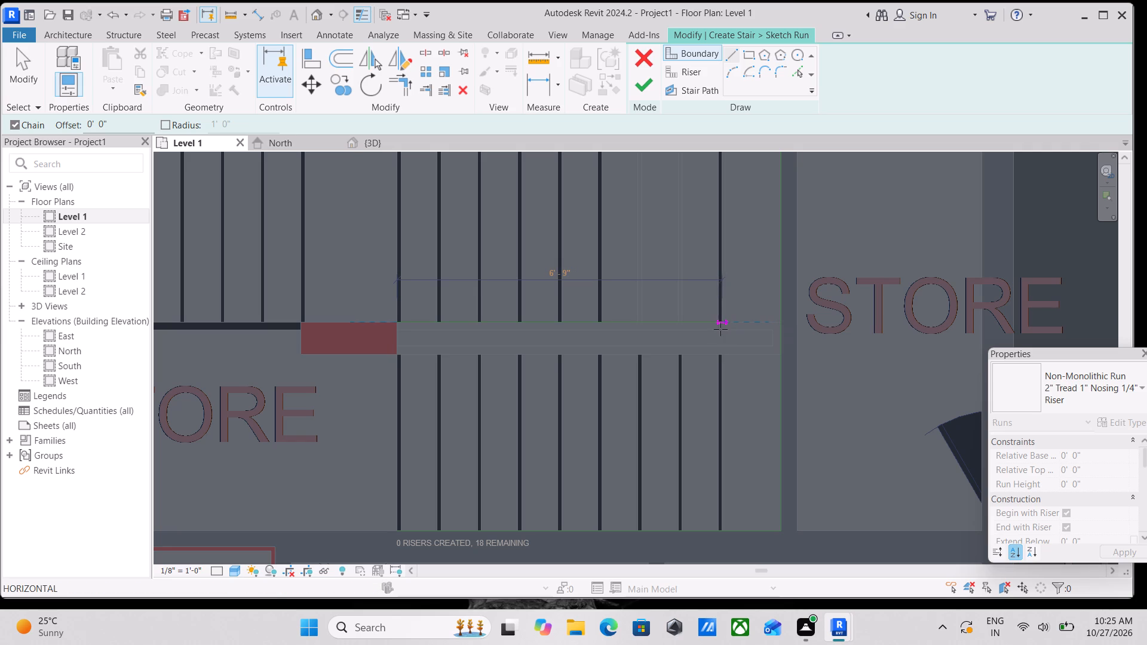
scroll(720, 330, "up", 3)
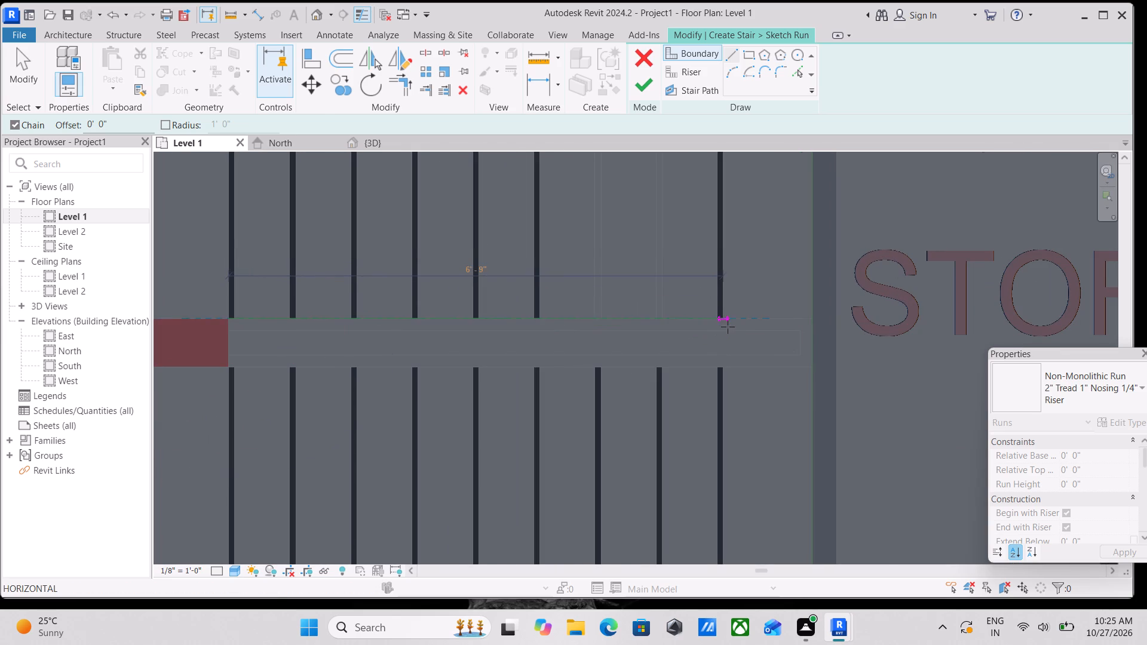
left_click(723, 322)
Continue the inner boundary 8" across the gap at the last tread and about 6'-9" back to the red block's lower corner.
scroll(713, 469, "down", 2)
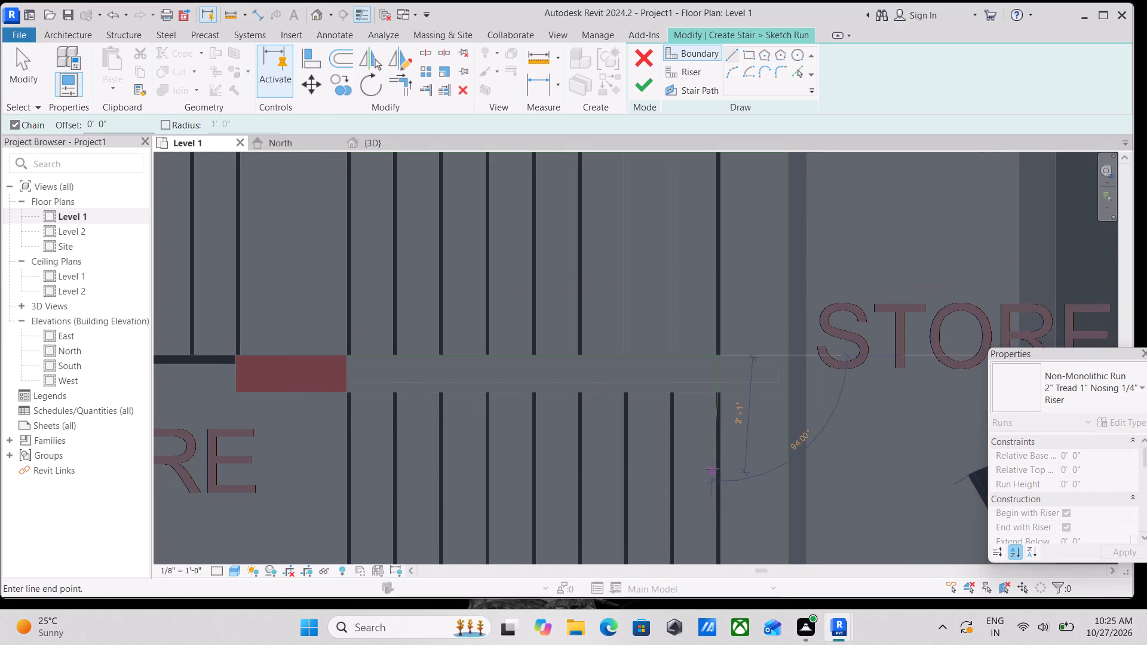
middle_click_drag(713, 469, 722, 449)
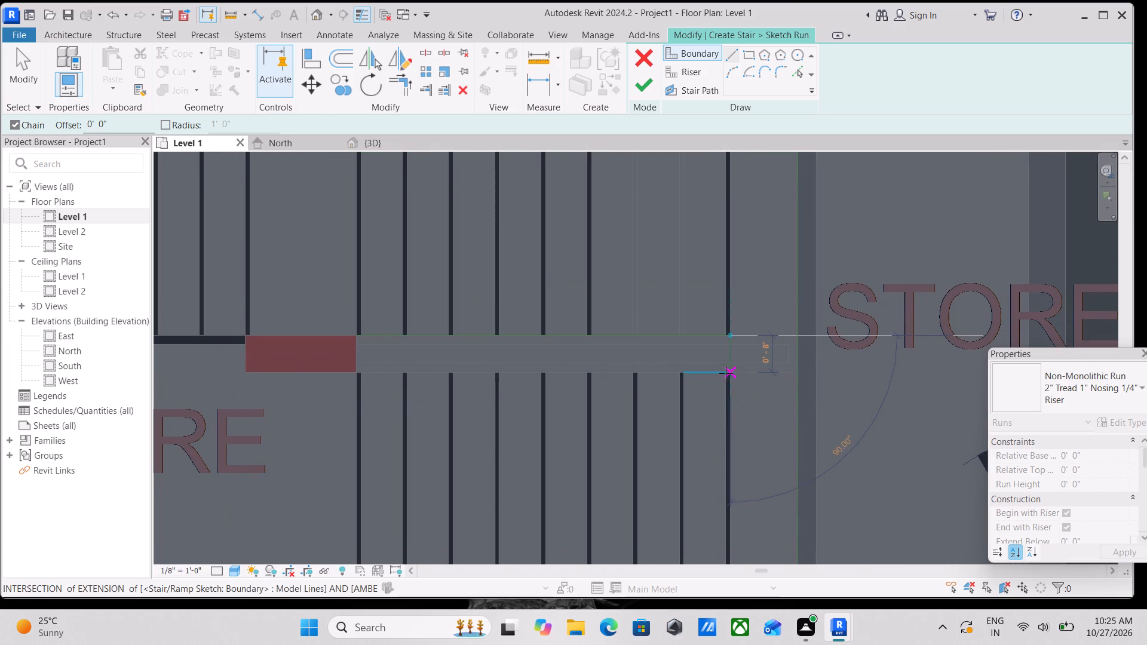
scroll(728, 374, "up", 4)
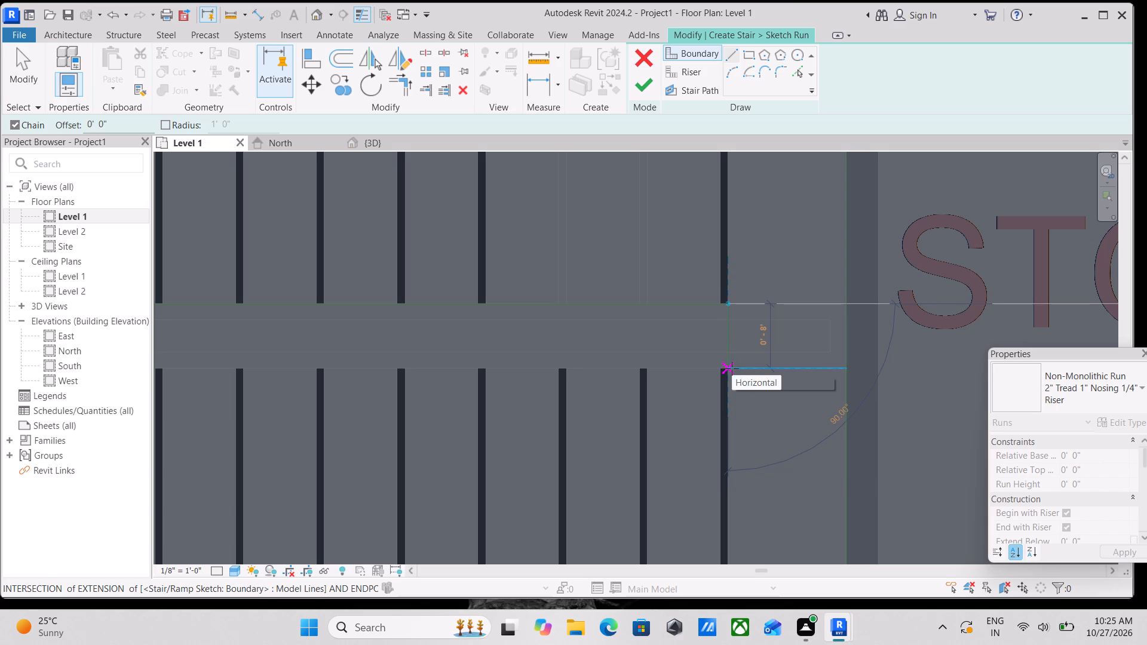
left_click(732, 368)
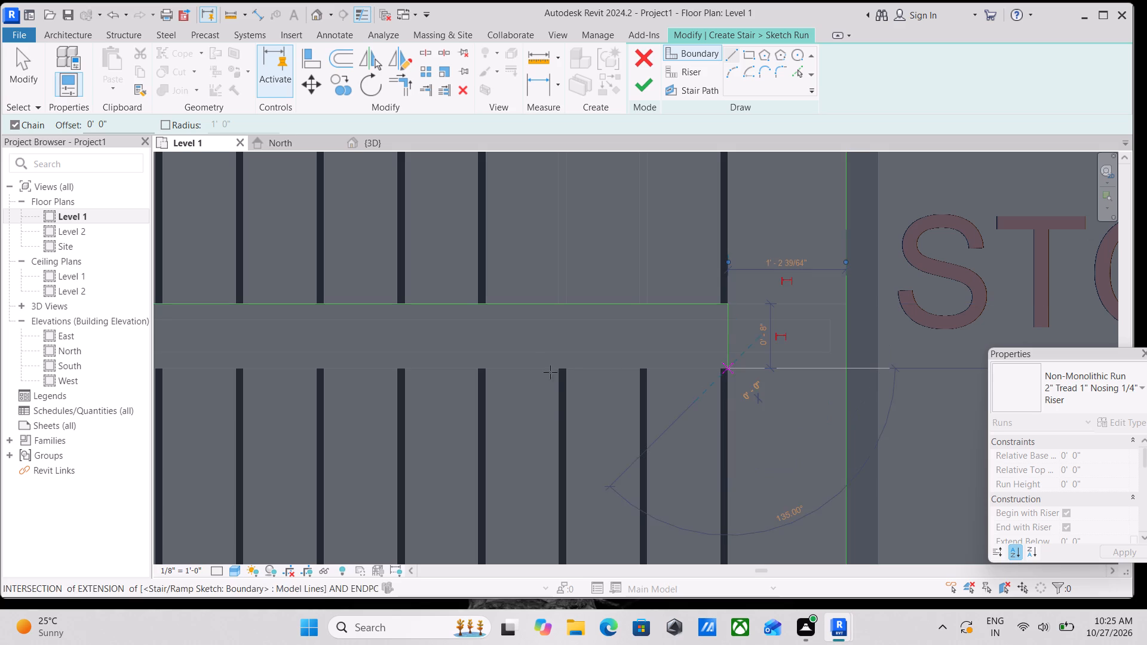
middle_click_drag(540, 371, 879, 373)
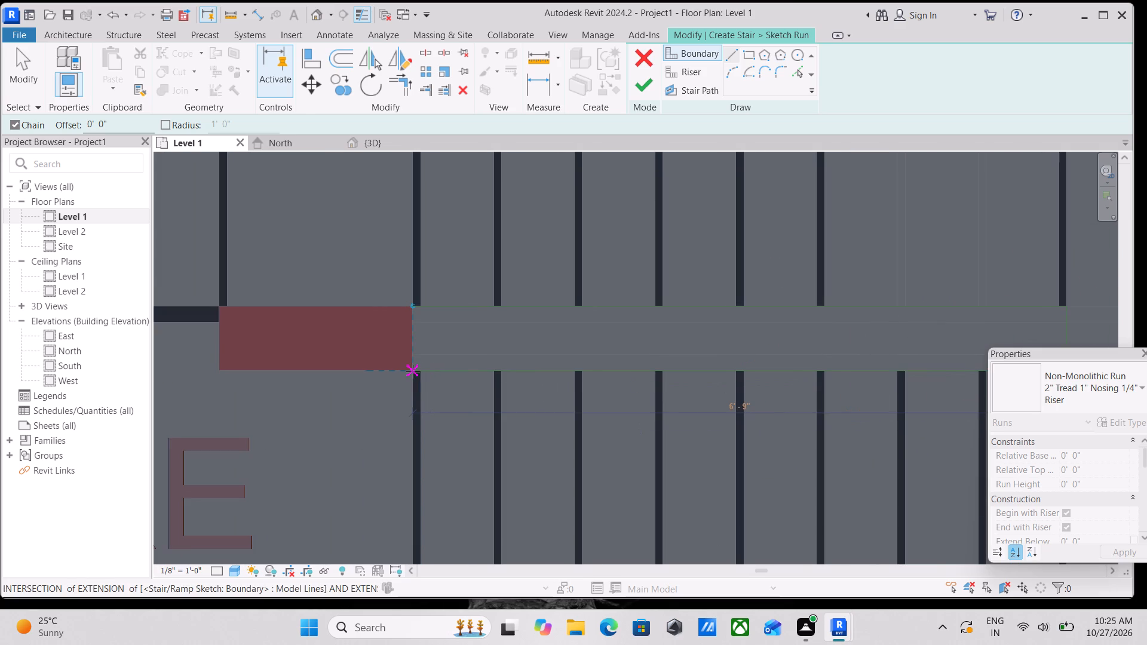
left_click(413, 371)
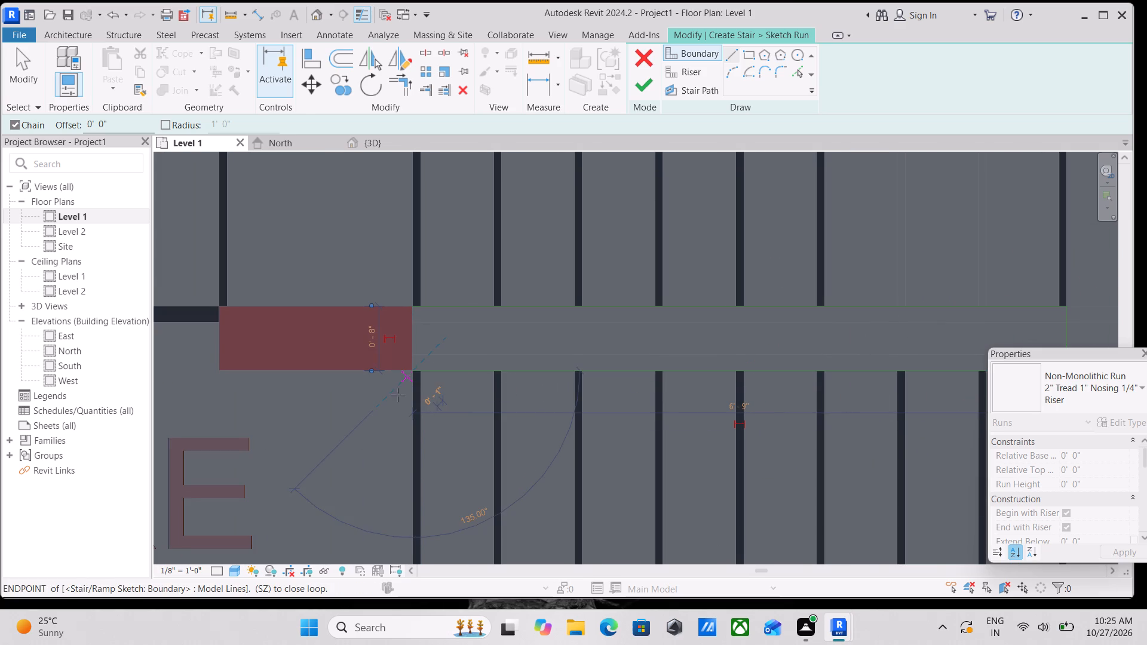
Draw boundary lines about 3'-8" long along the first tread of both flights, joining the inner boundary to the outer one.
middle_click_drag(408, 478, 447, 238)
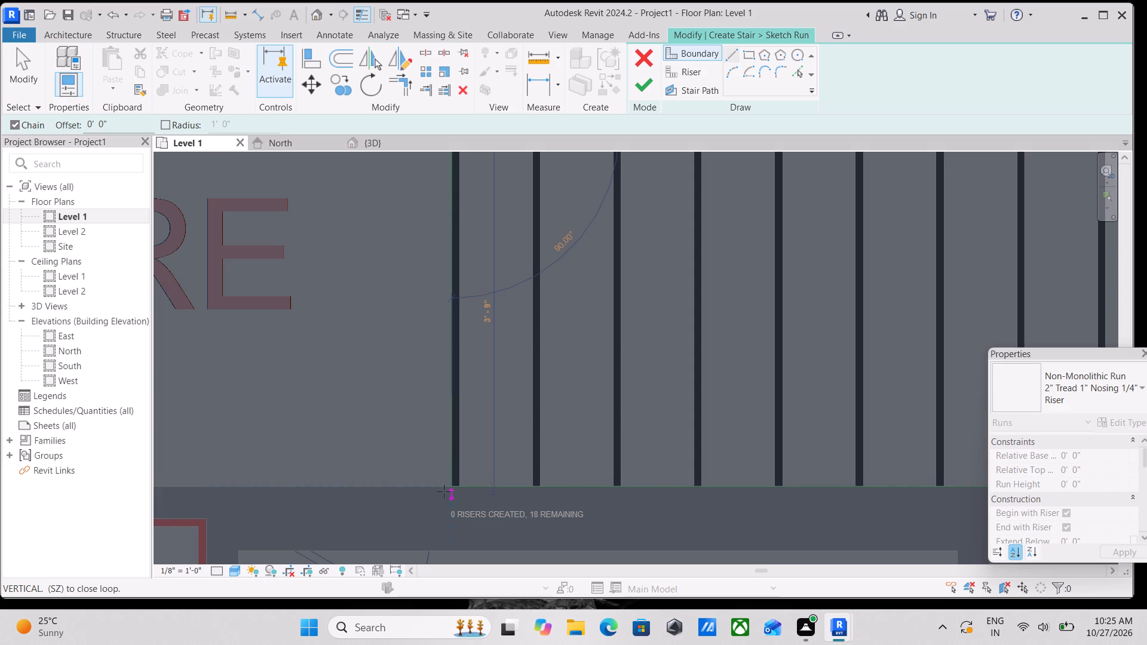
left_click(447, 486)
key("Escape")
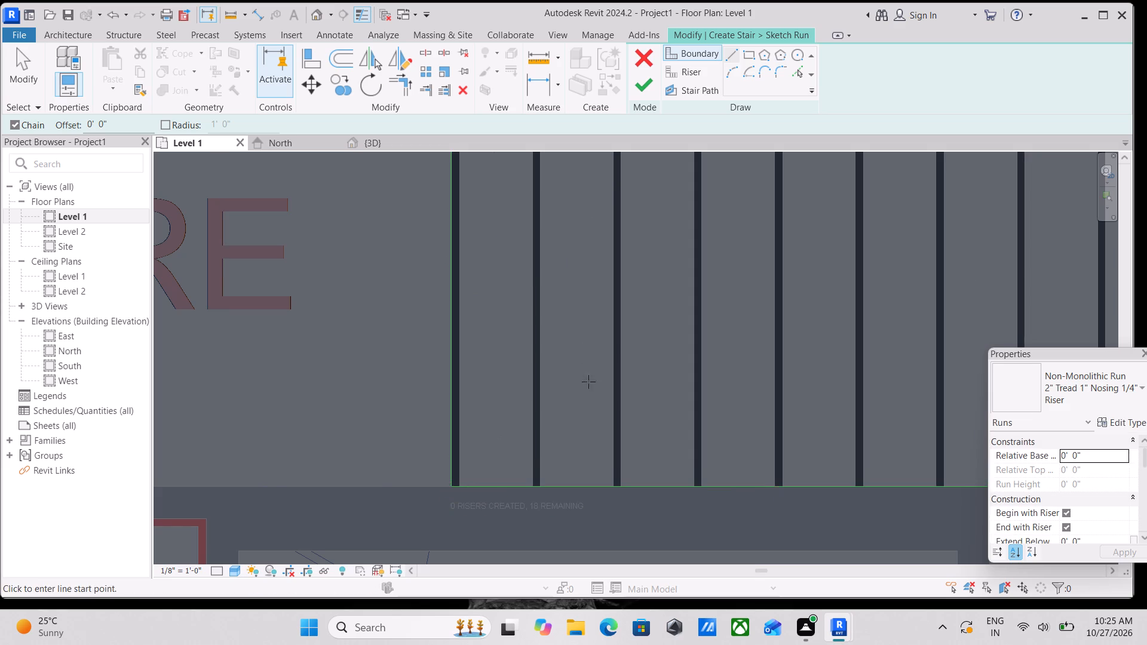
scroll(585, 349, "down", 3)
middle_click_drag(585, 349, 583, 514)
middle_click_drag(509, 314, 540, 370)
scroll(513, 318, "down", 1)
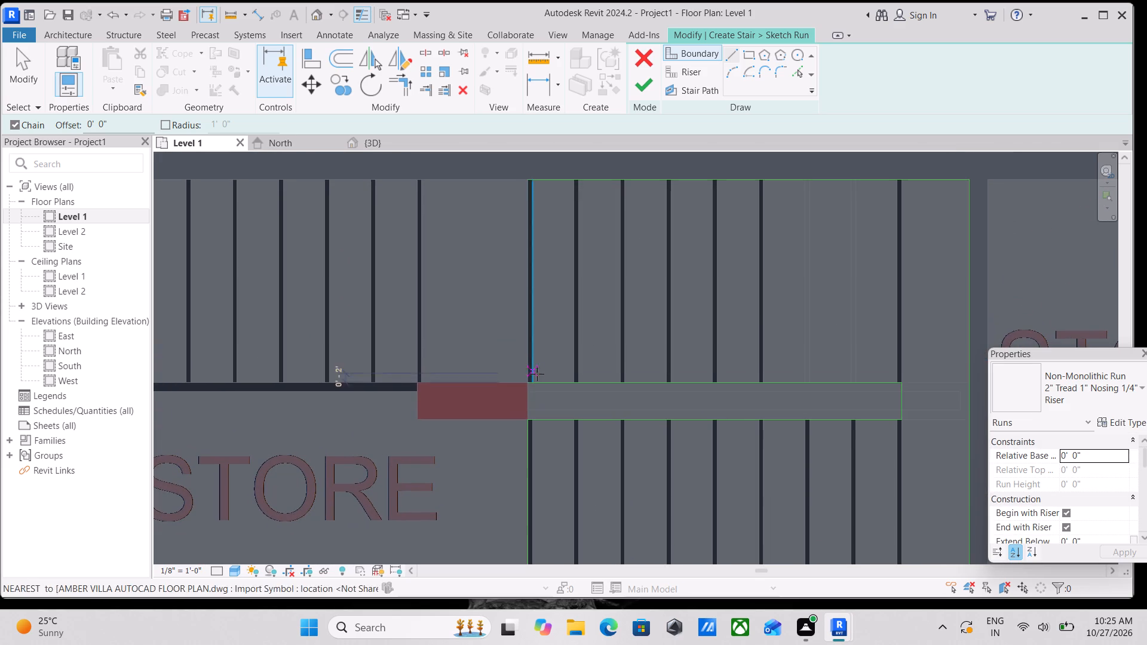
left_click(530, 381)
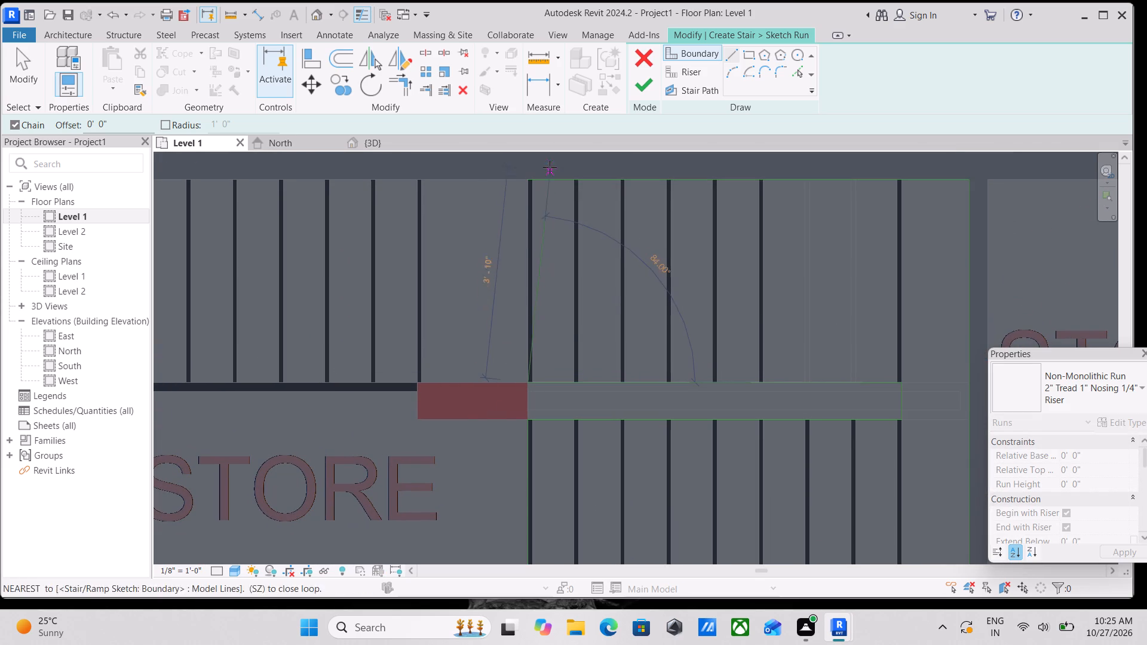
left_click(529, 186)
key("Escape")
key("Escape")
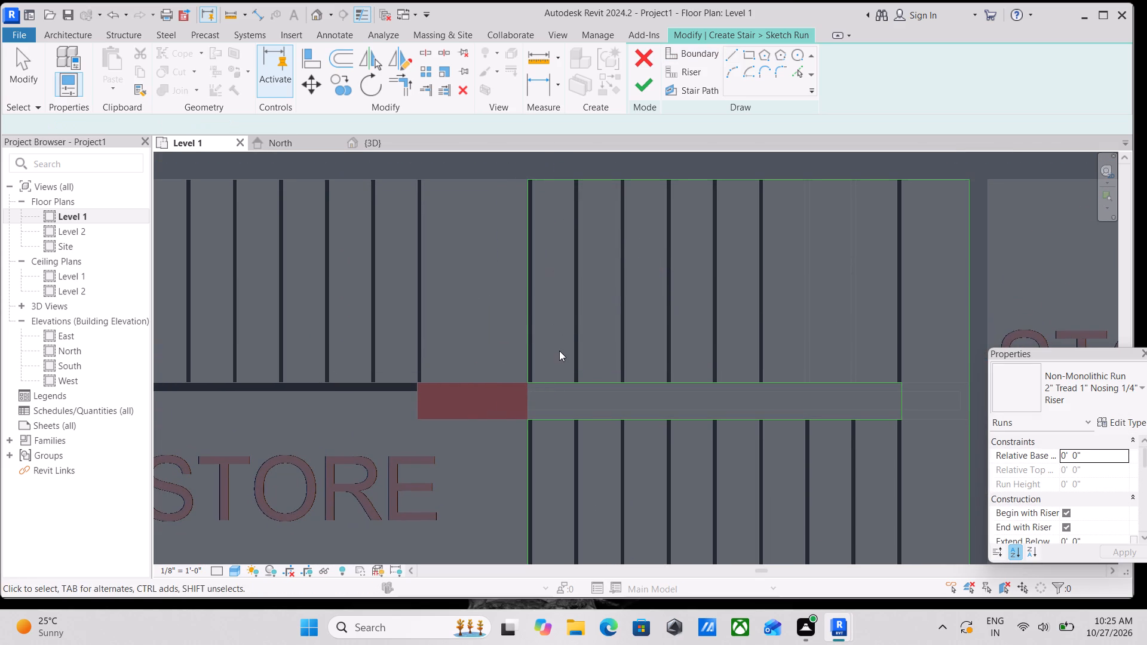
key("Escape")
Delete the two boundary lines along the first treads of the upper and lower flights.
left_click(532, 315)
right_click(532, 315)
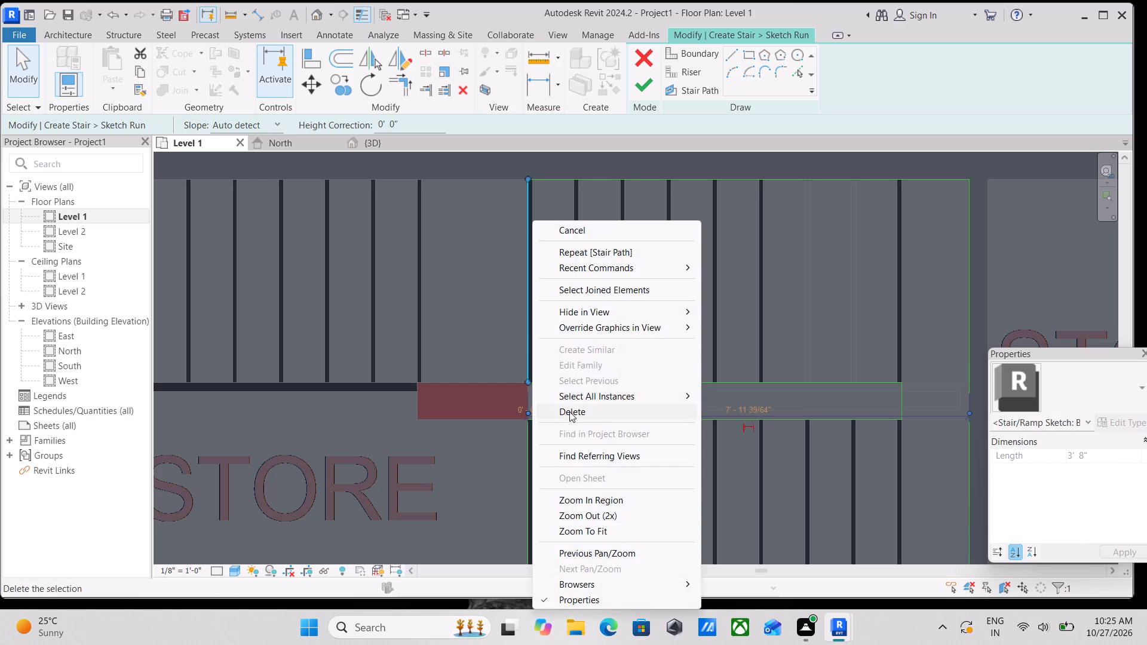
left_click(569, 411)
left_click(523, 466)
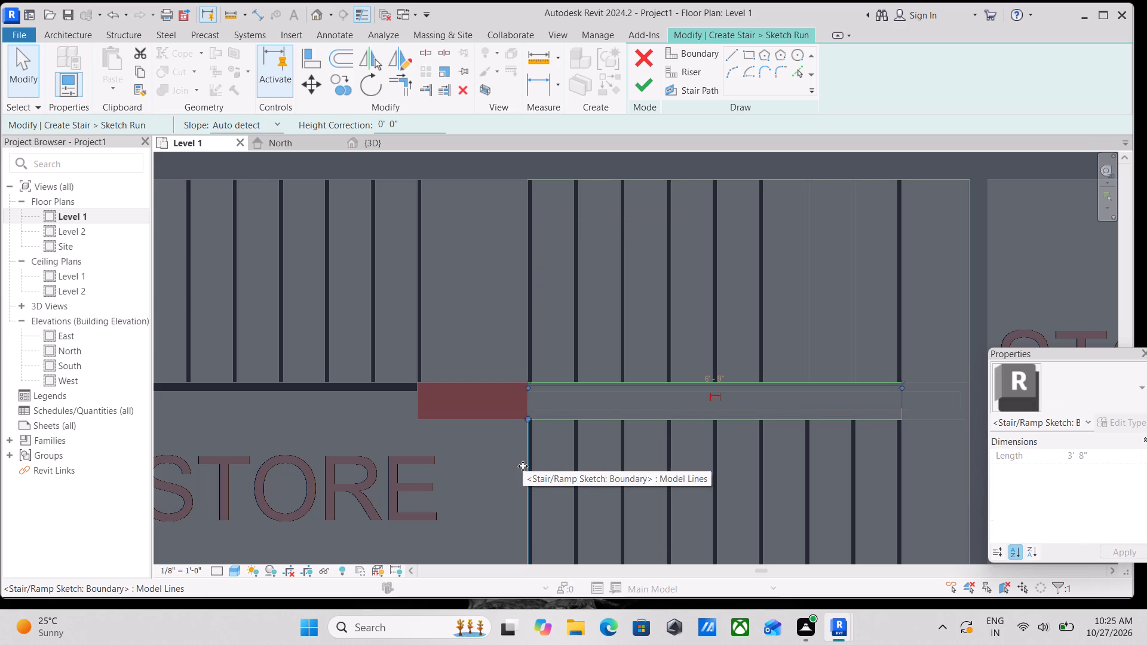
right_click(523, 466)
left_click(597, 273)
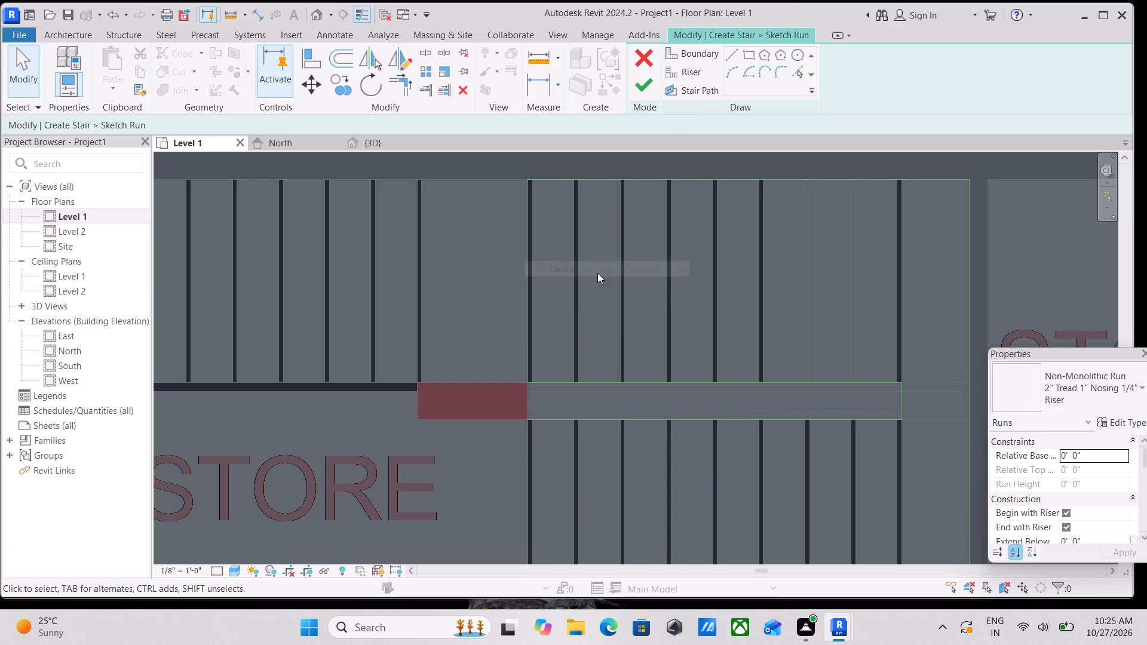
Create nine riser lines across the upper flight by picking the imported plan's tread lines, from the red block to the last tread.
left_click(734, 60)
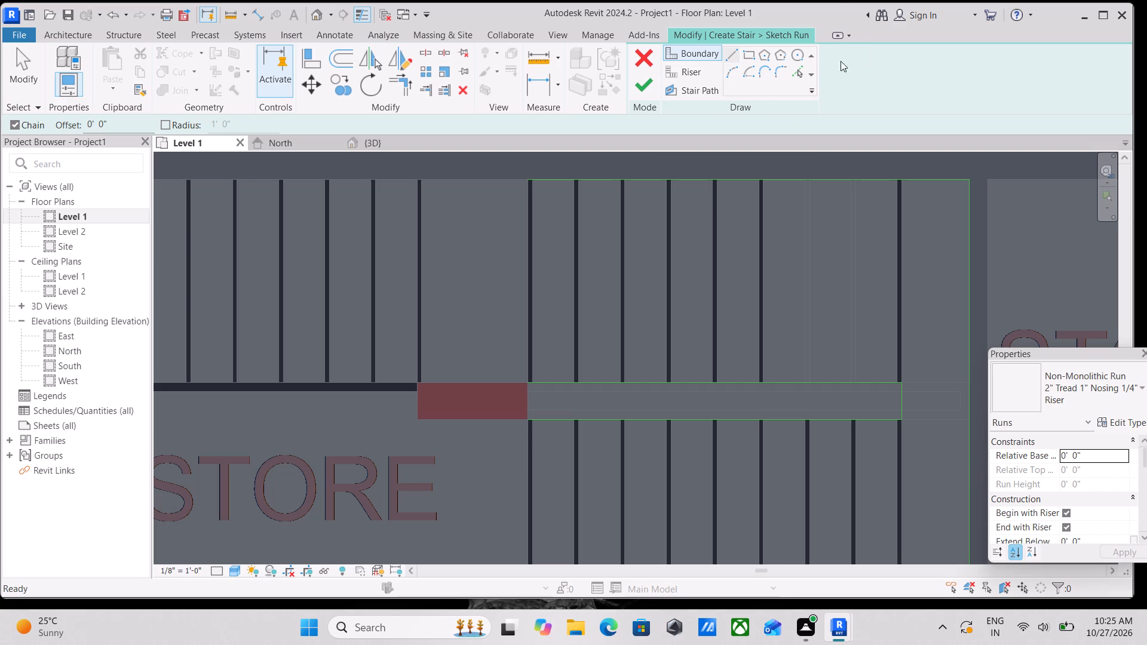
left_click(699, 75)
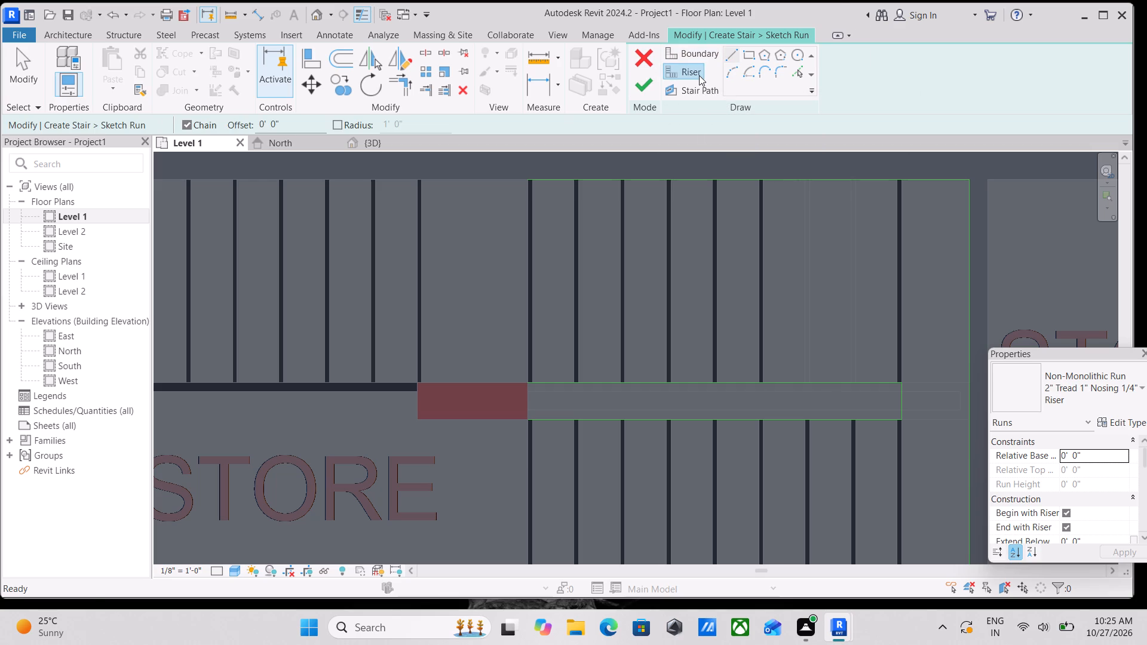
left_click(796, 76)
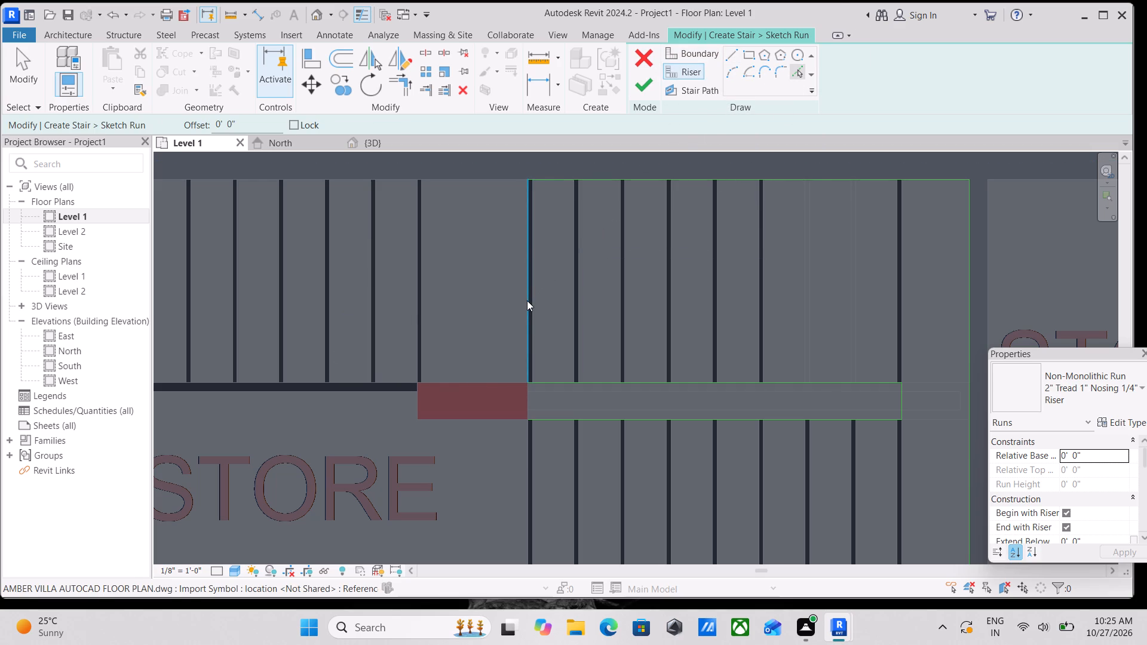
left_click(534, 276)
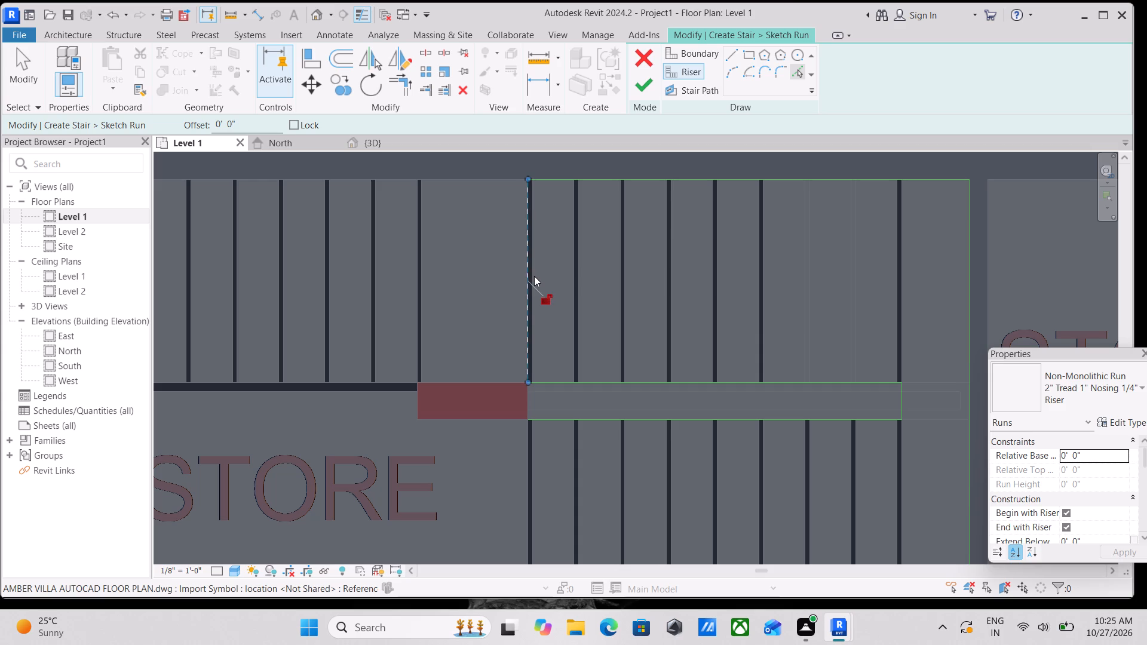
left_click(579, 280)
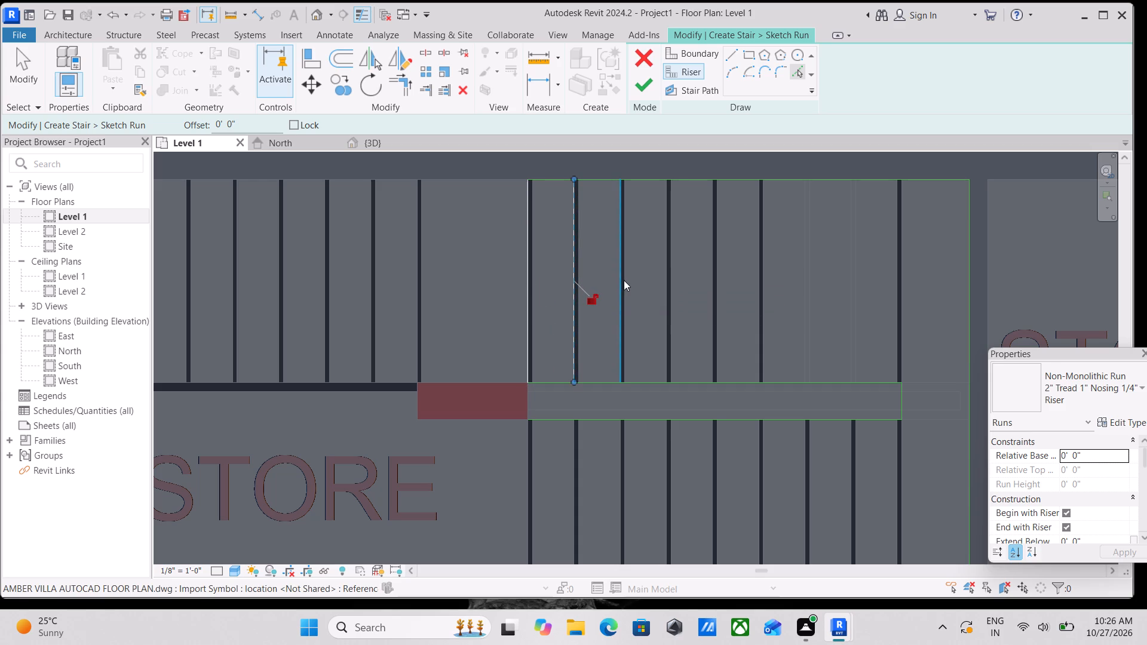
left_click(624, 279)
left_click(667, 300)
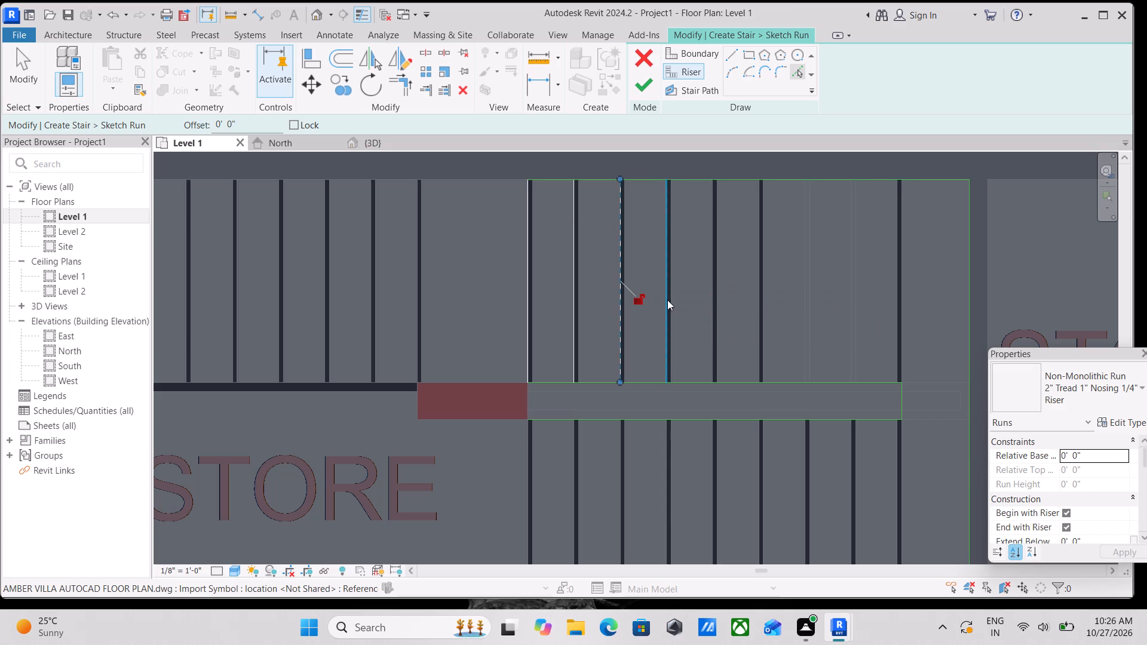
left_click(714, 309)
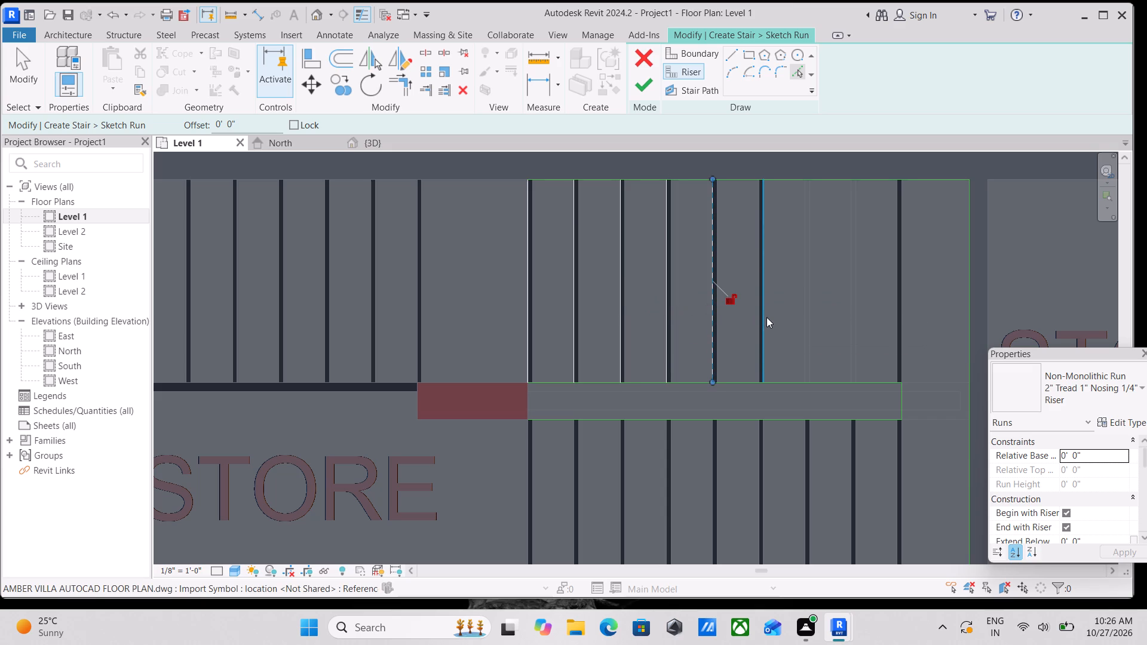
left_click(762, 317)
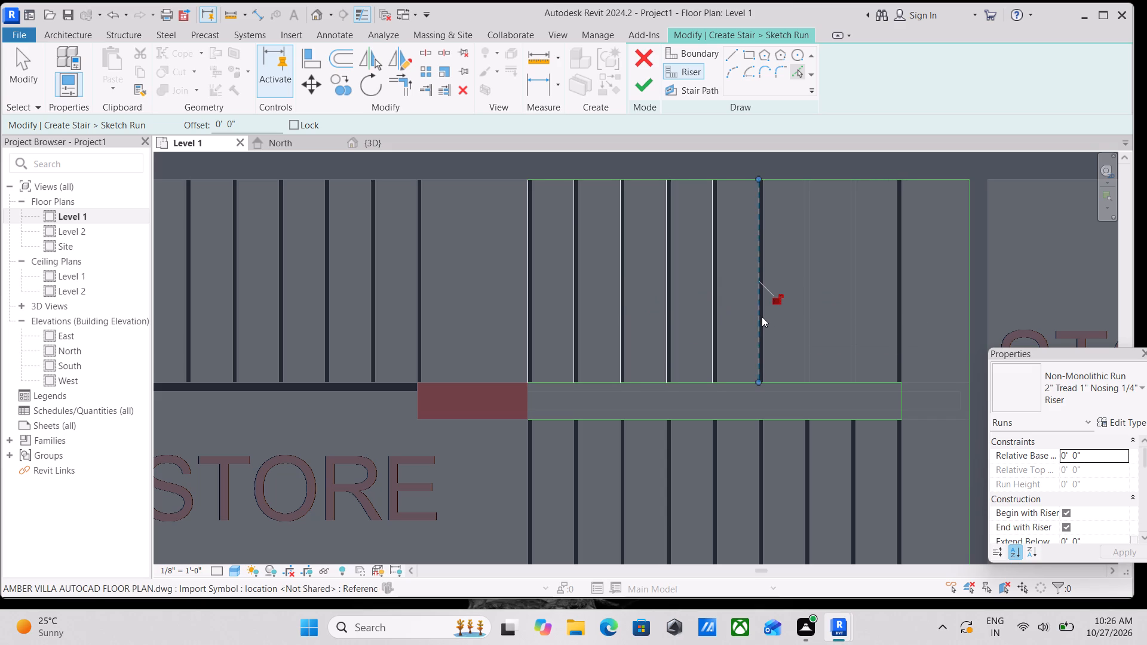
middle_click_drag(834, 297, 769, 291)
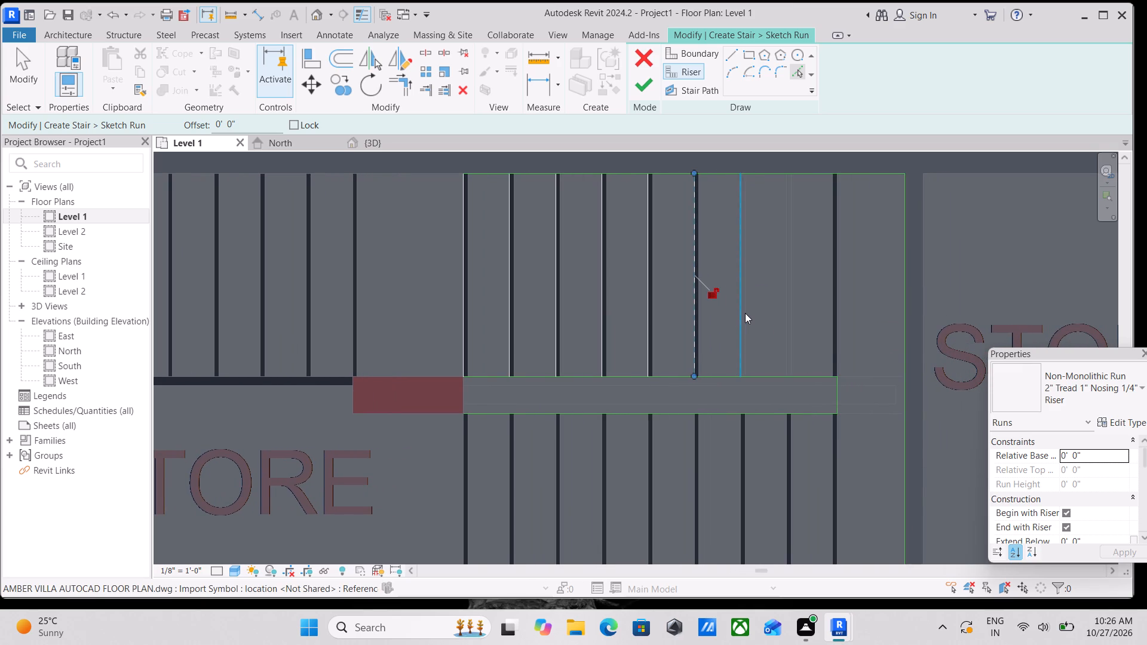
left_click(745, 313)
left_click(792, 324)
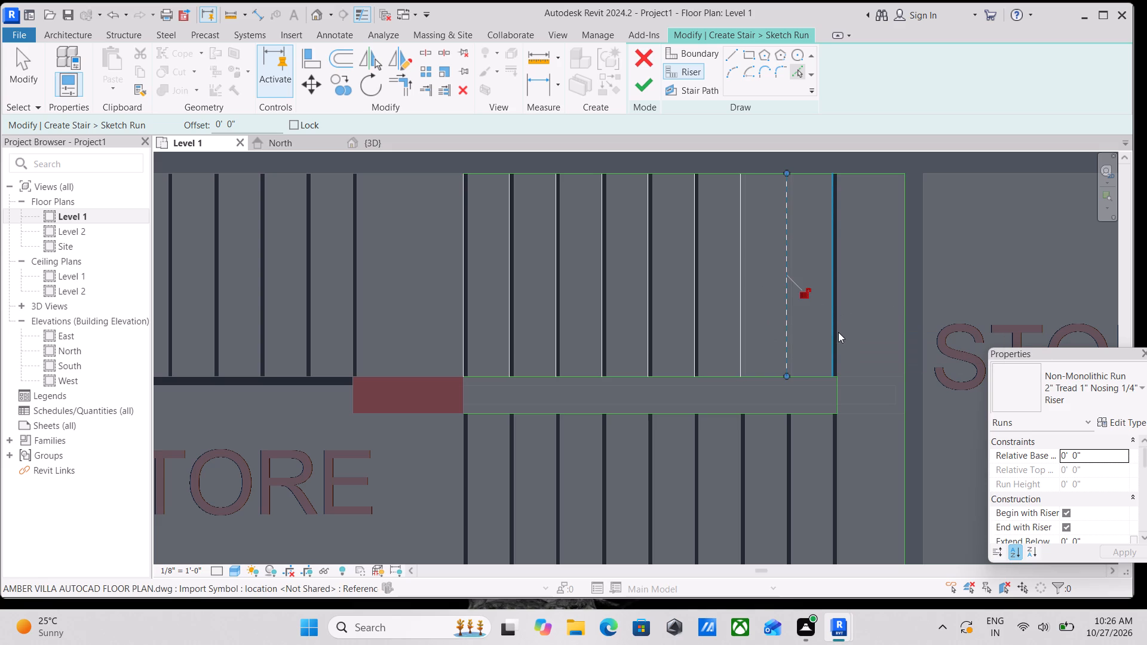
scroll(831, 358, "up", 5)
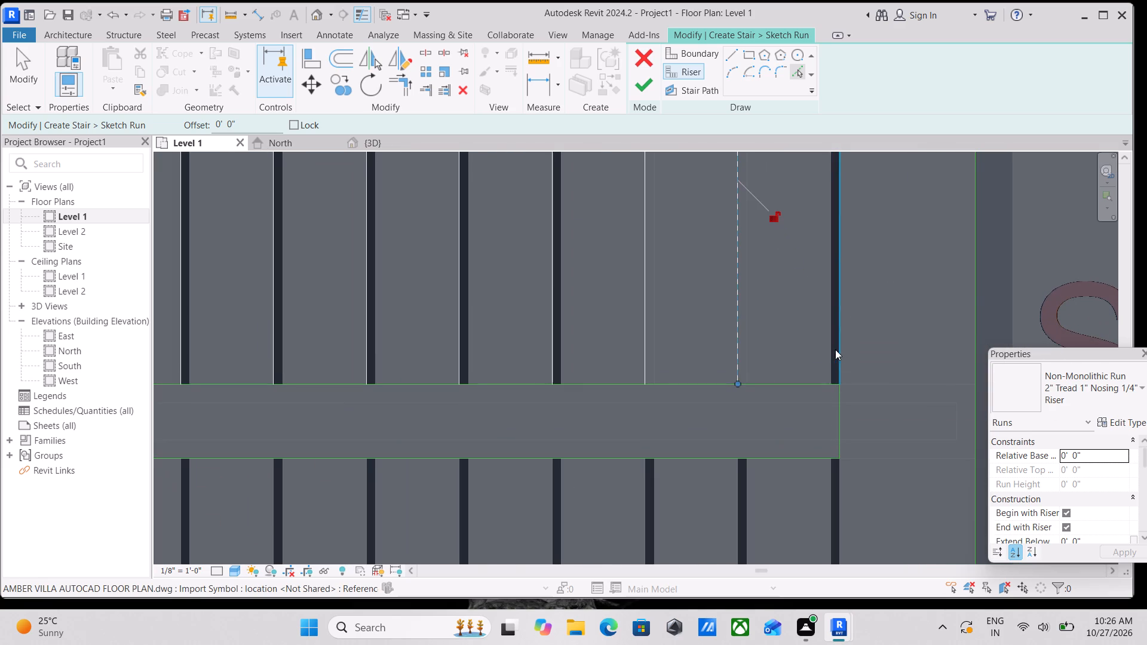
left_click(830, 348)
Create nine riser lines across the lower flight by picking the plan's tread lines, from the last tread back to the red block.
scroll(857, 386, "down", 1)
middle_click_drag(850, 384, 766, 265)
scroll(768, 335, "down", 1)
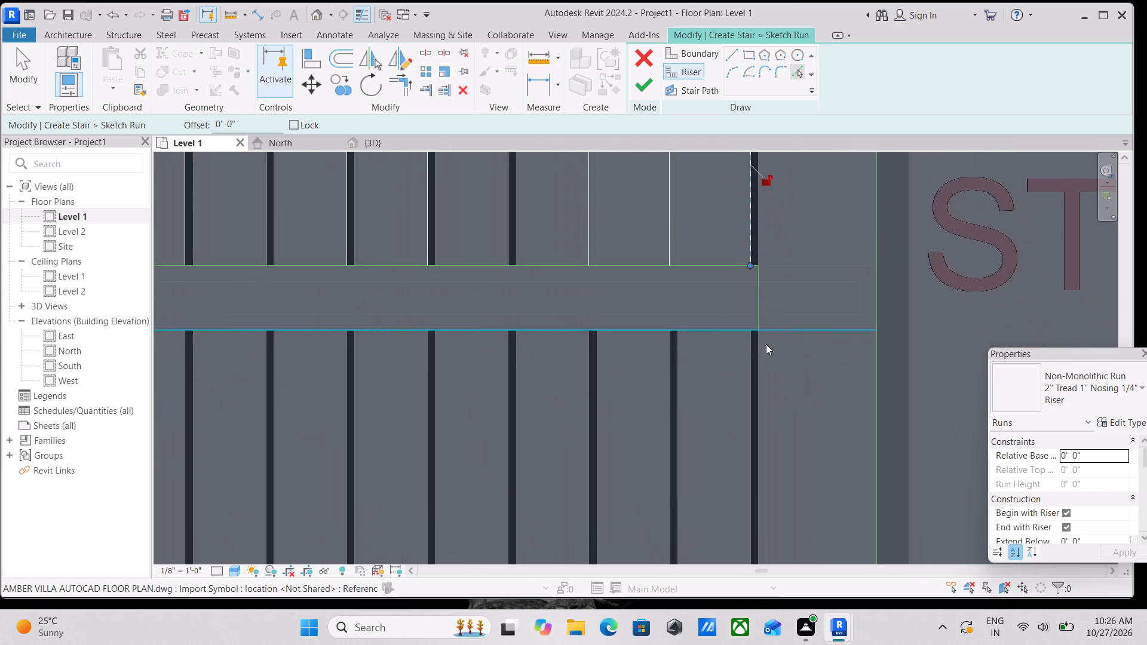
scroll(766, 344, "down", 1)
left_click(752, 398)
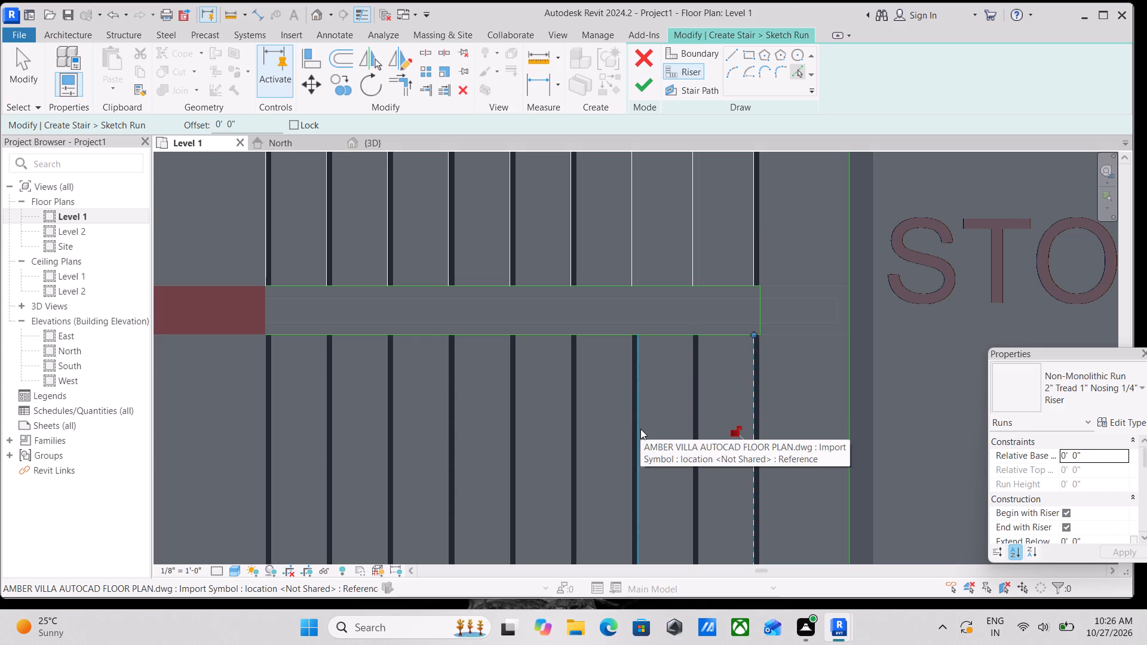
left_click(699, 432)
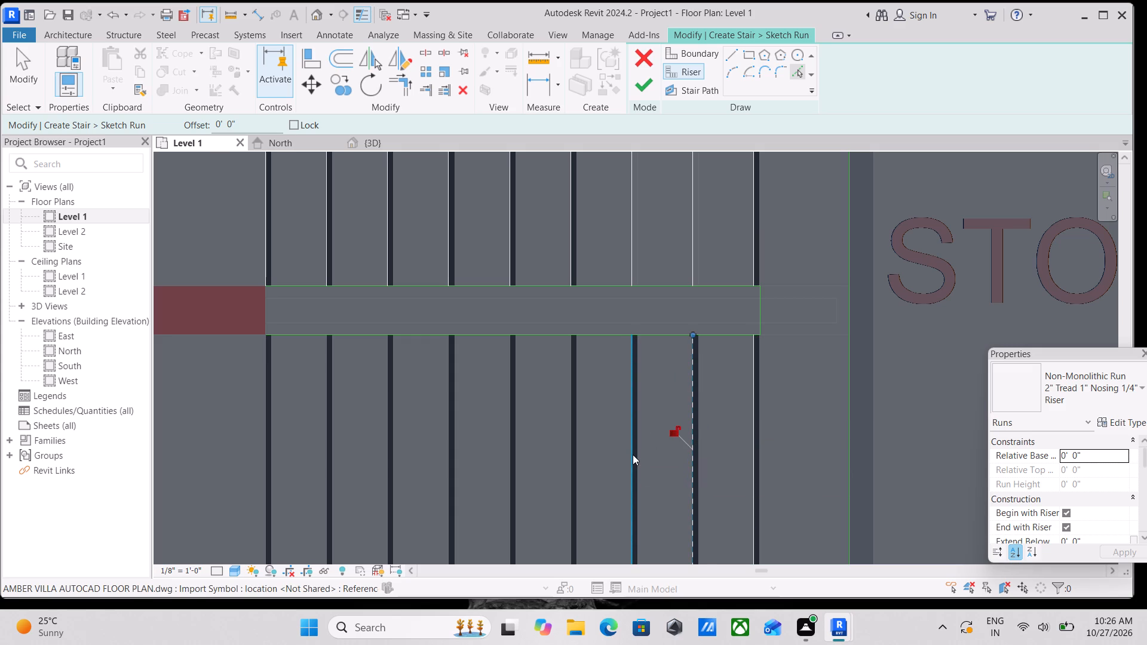
left_click(633, 454)
left_click(573, 451)
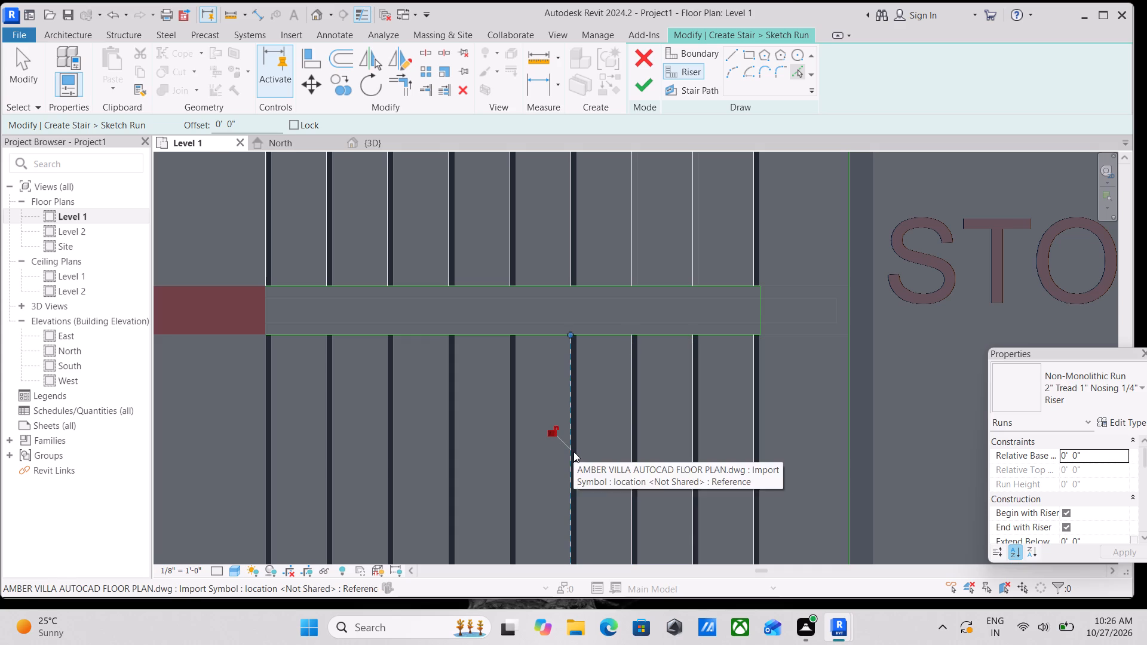
left_click(512, 447)
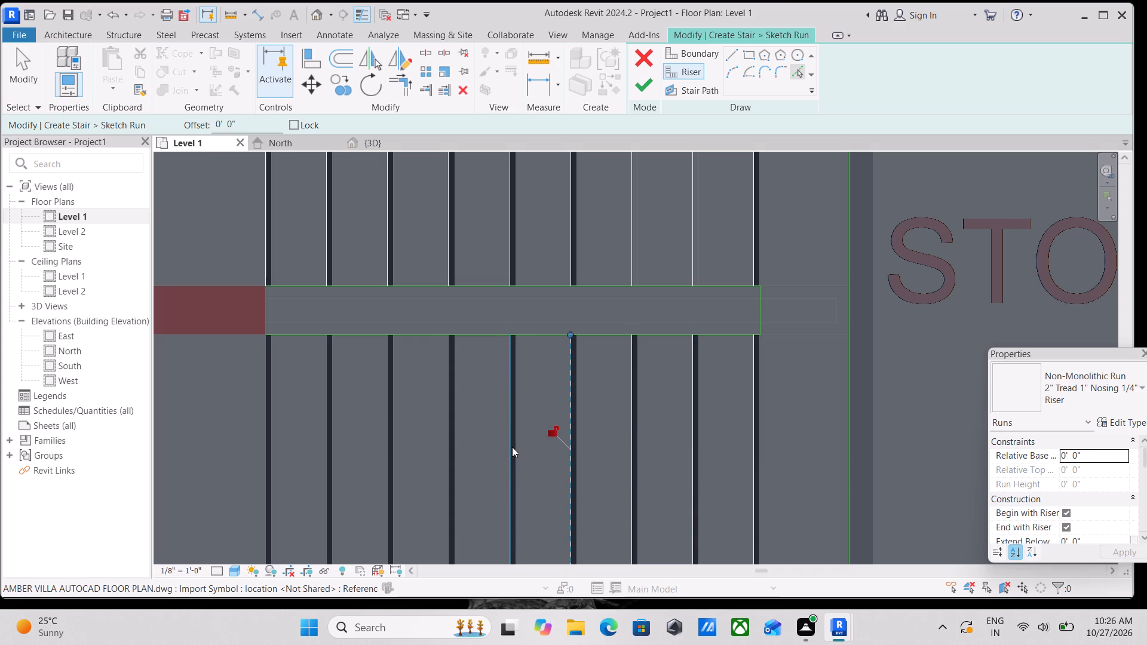
left_click(451, 450)
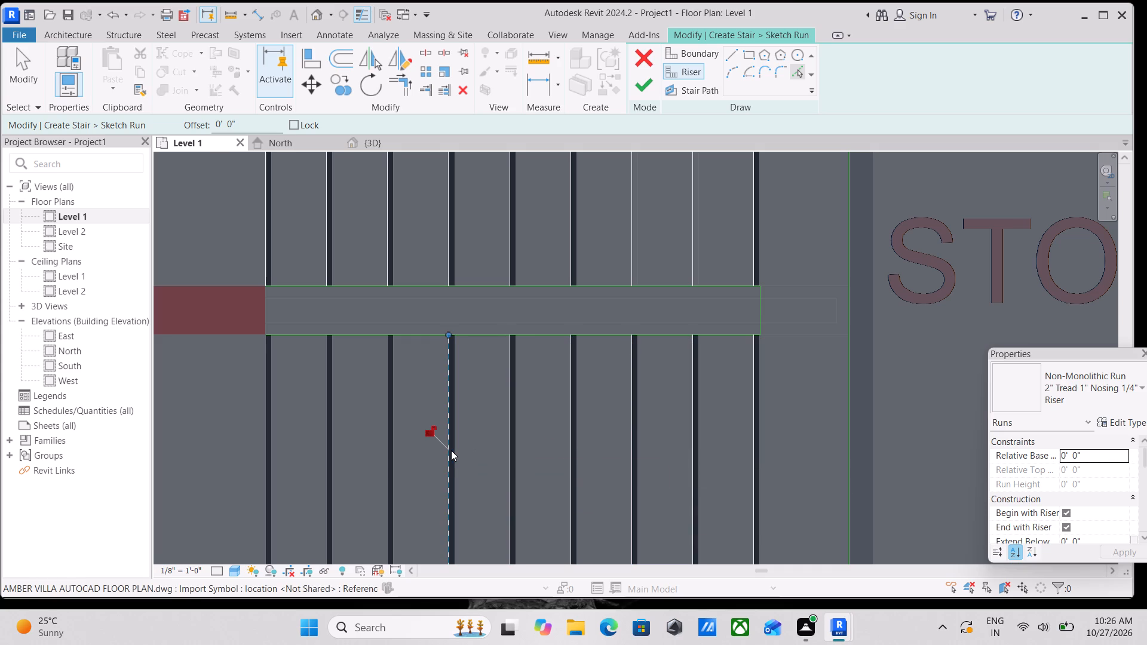
left_click(390, 462)
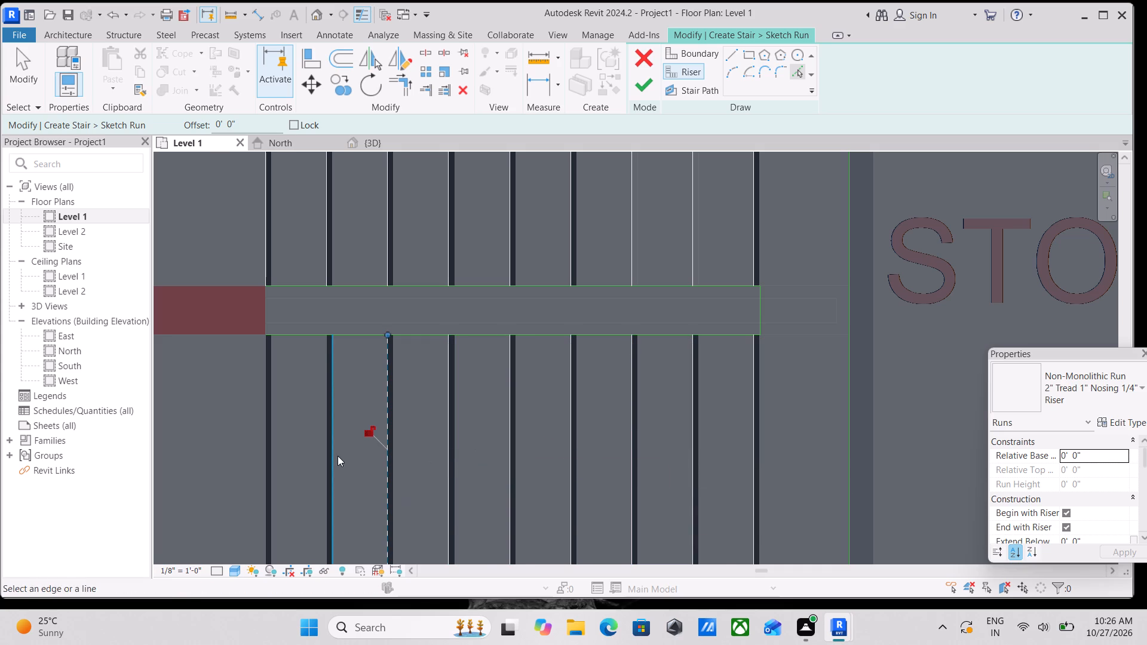
middle_click_drag(338, 456, 462, 425)
left_click(449, 428)
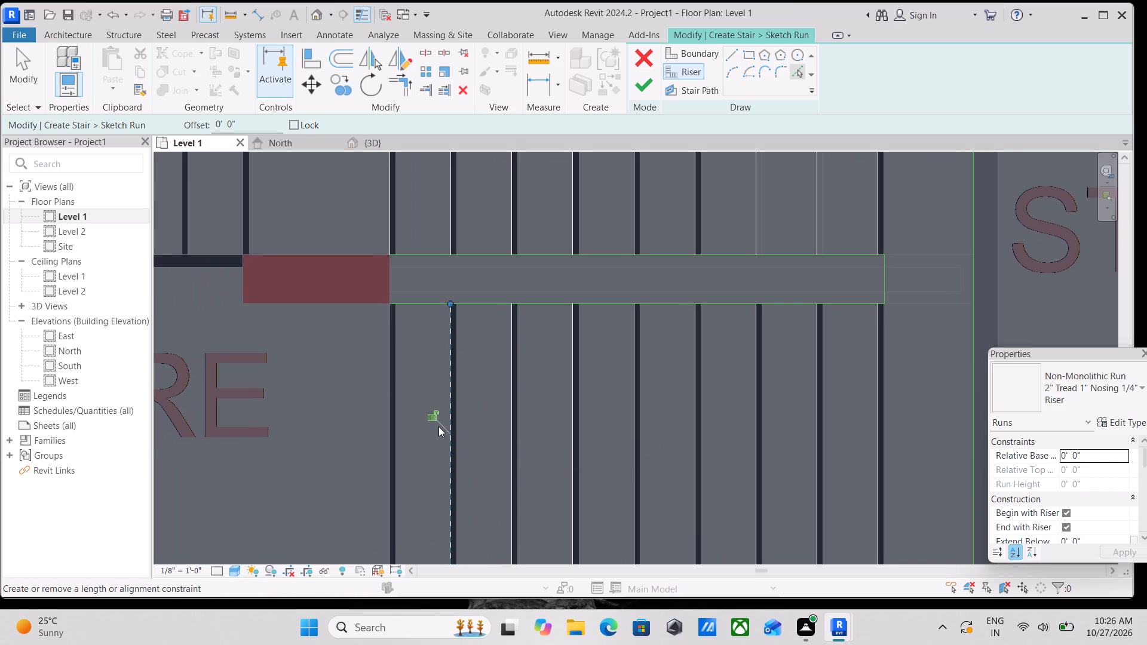
left_click(388, 413)
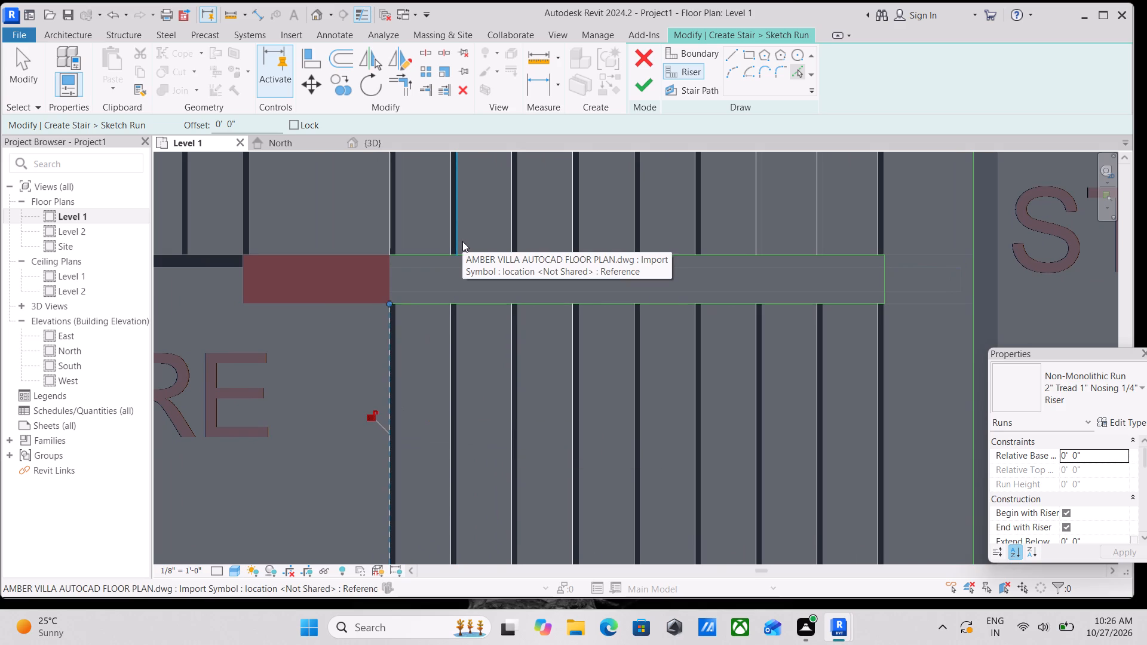
Draw a U-shaped stair path about 7'-3" along the upper flight's midline, across the landing, and back along the lower flight to its end riser.
left_click(700, 89)
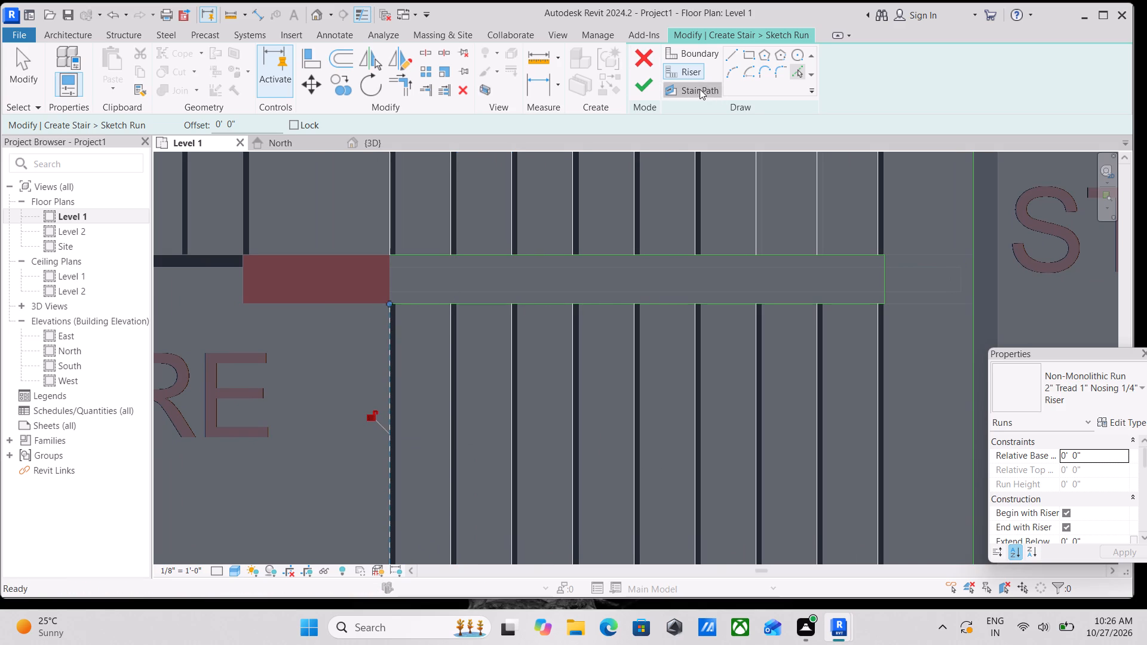
scroll(556, 258, "down", 3)
middle_click_drag(526, 251, 582, 373)
scroll(582, 373, "up", 1)
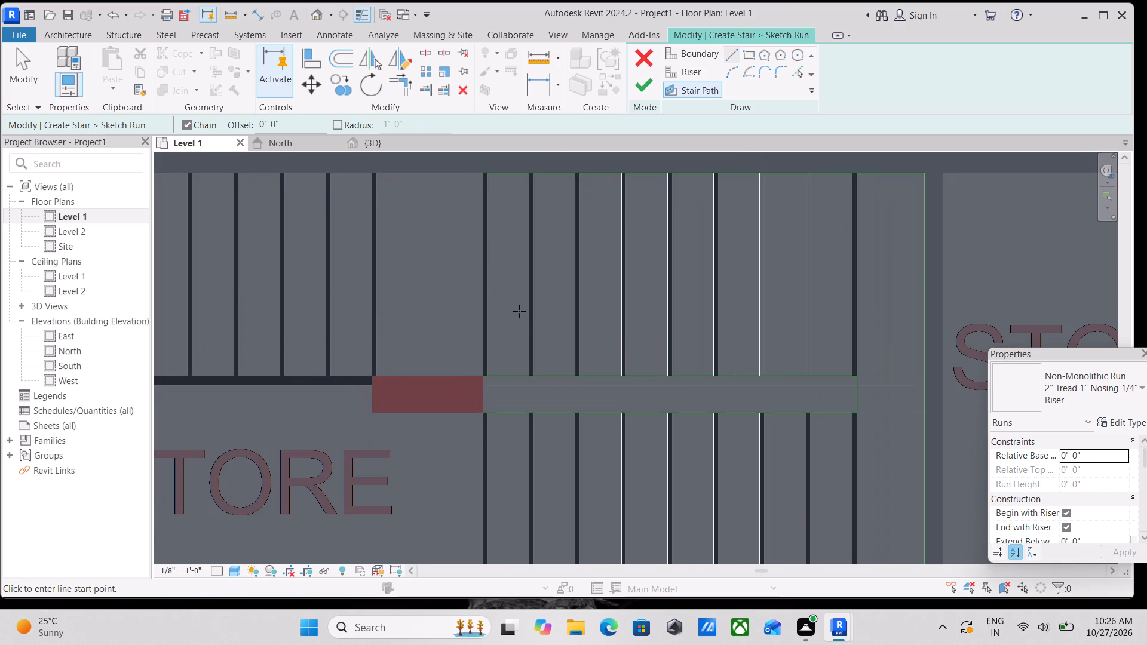
left_click(486, 279)
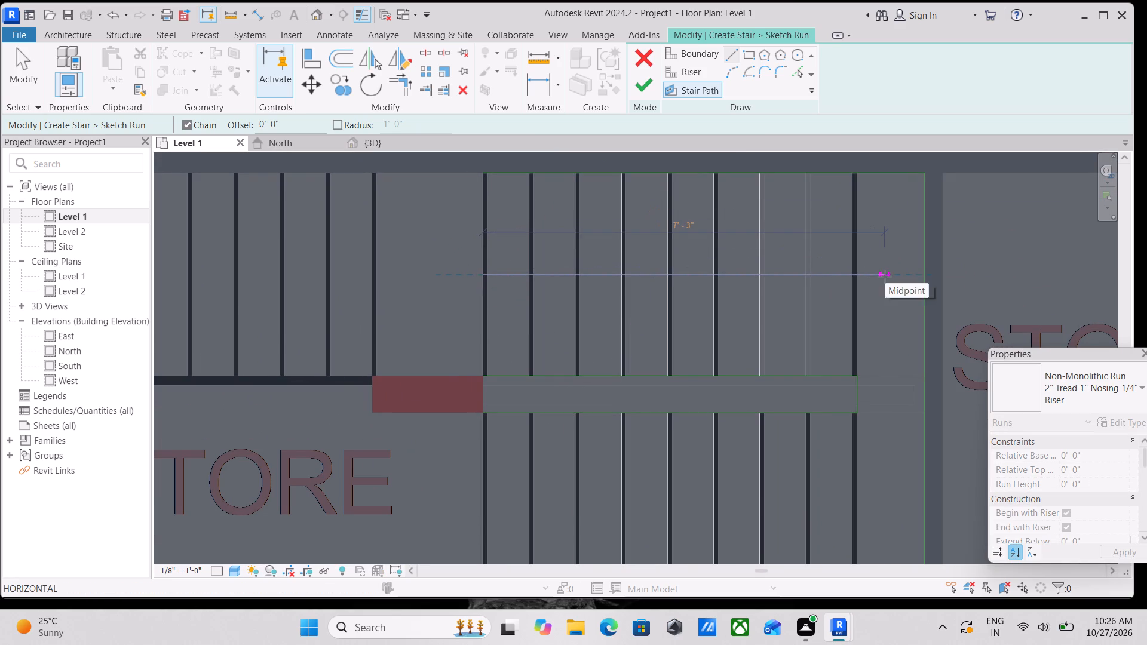
left_click(885, 277)
scroll(863, 435, "down", 1)
middle_click_drag(863, 435, 887, 180)
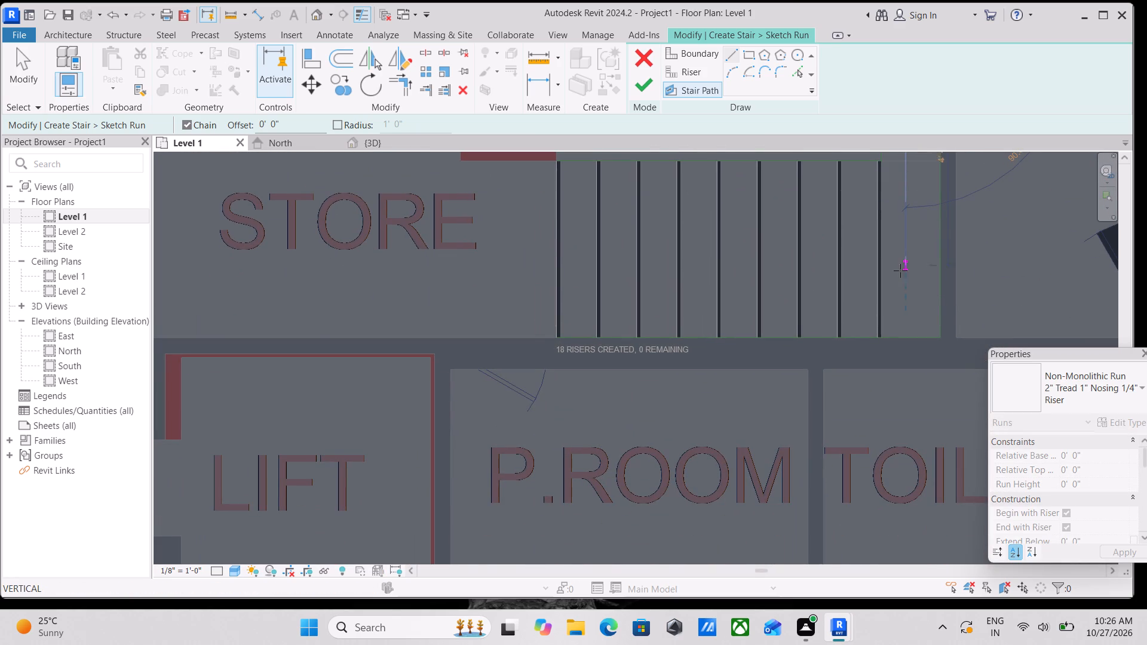
left_click(902, 271)
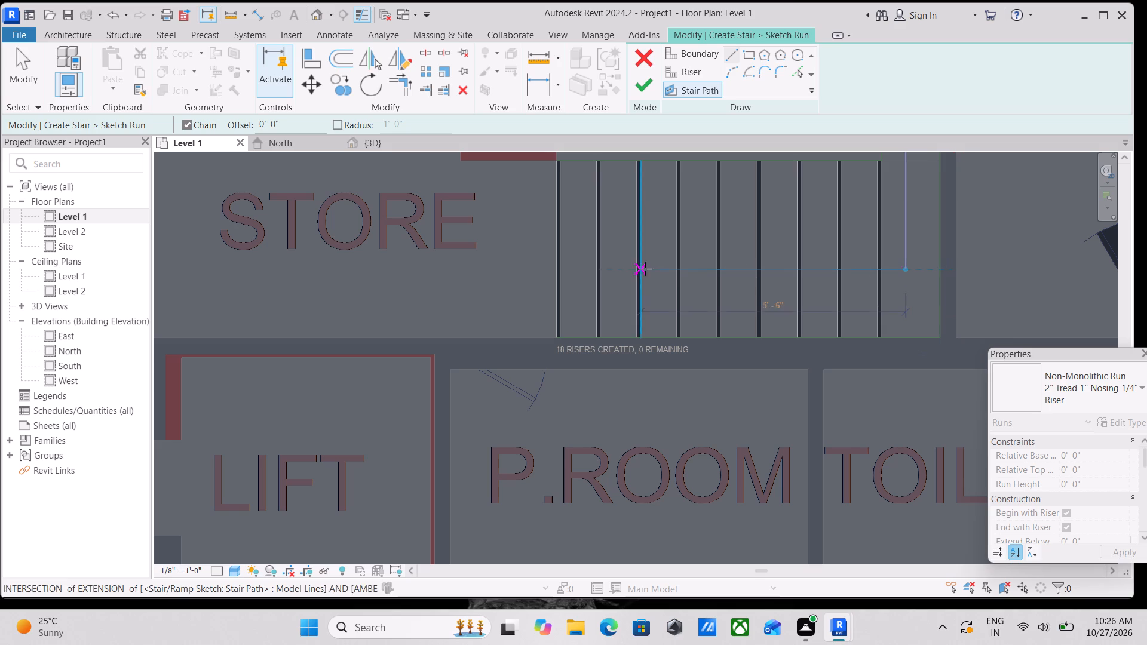
left_click(560, 269)
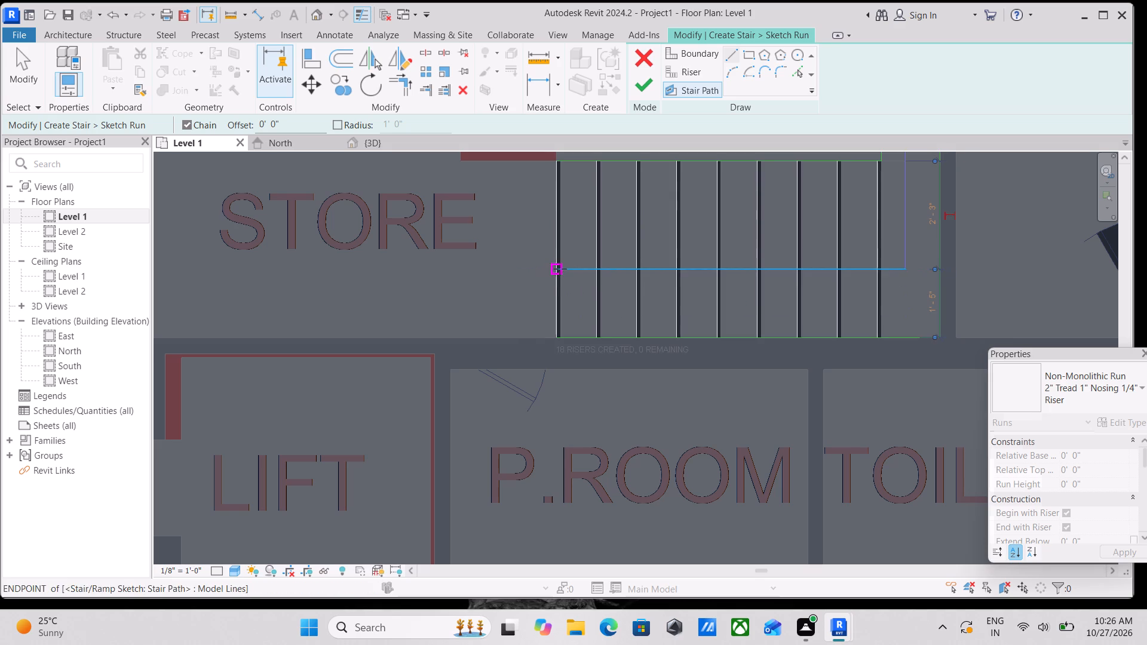
Finish the run sketch and complete the stair.
left_click(646, 84)
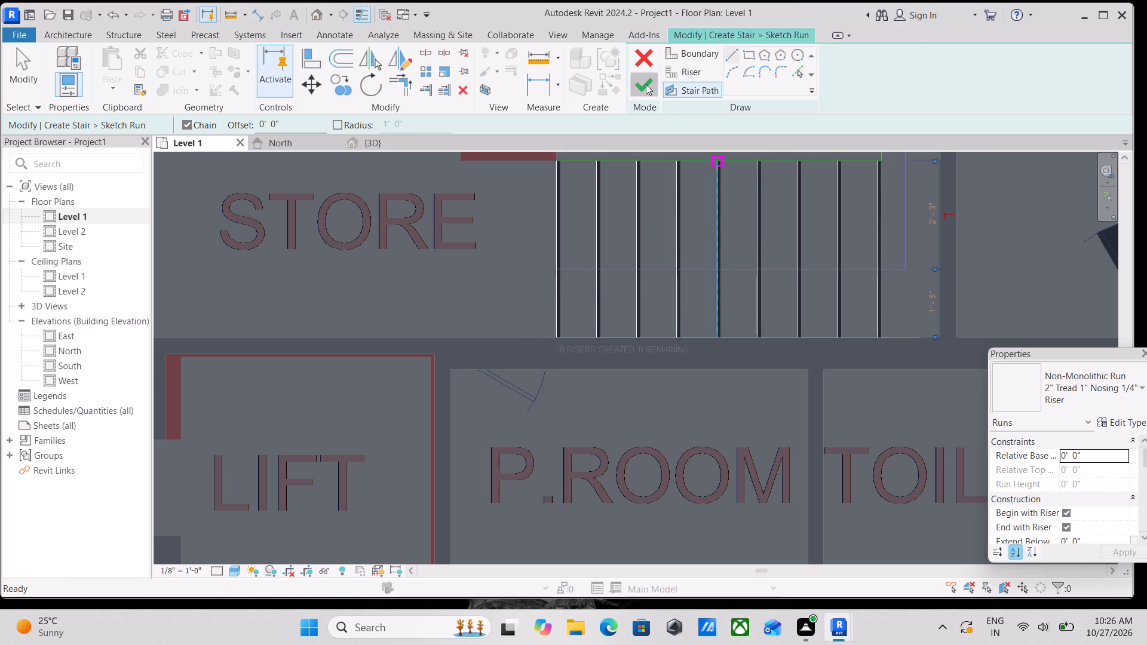
scroll(642, 108, "down", 4)
left_click(647, 89)
Examine the completed stair and surrounding walls in the 3D view from several angles.
scroll(654, 93, "down", 2)
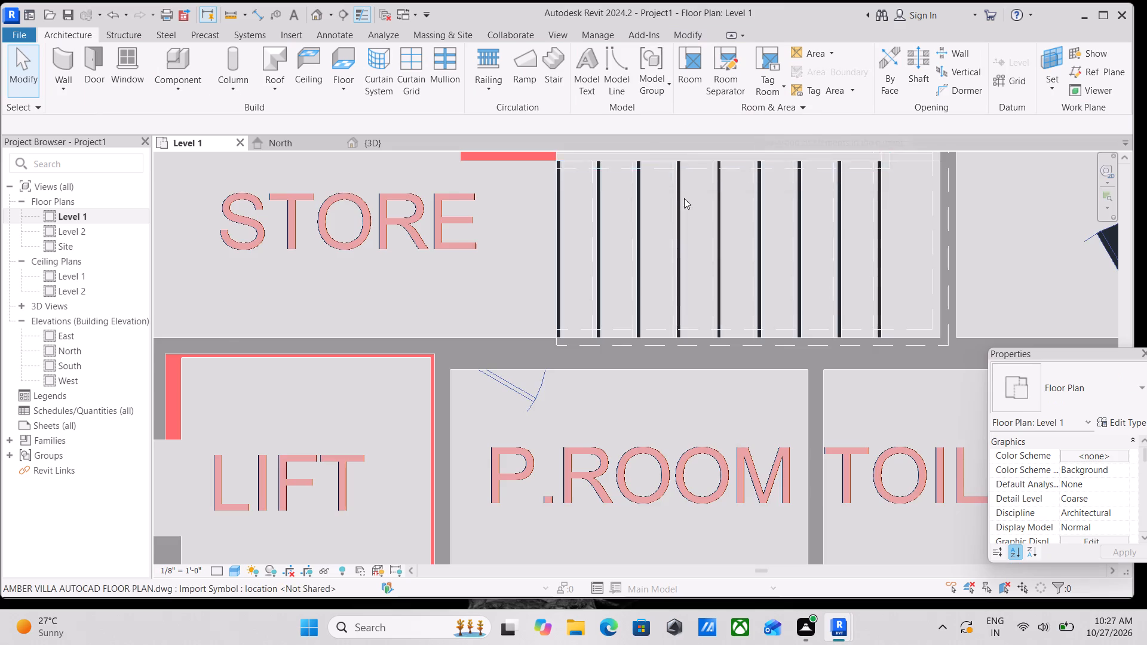
scroll(684, 198, "down", 3)
left_click(369, 140)
scroll(692, 238, "down", 1)
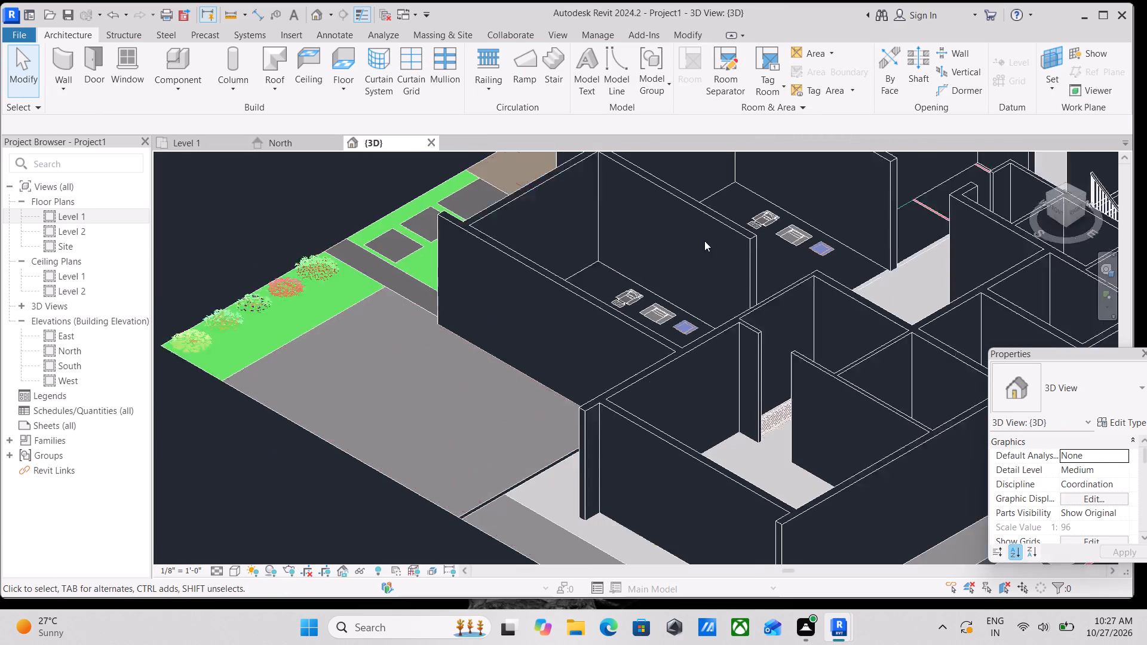
scroll(704, 241, "down", 2)
middle_click_drag(703, 242, 480, 258)
middle_click_drag(746, 242, 754, 247, "shift")
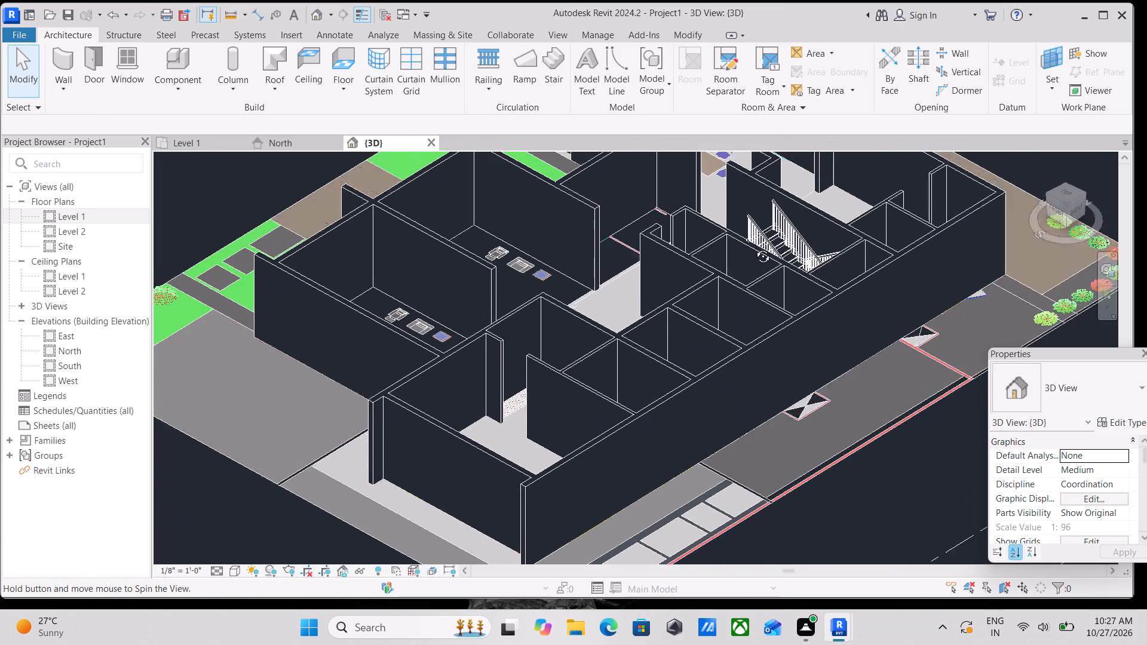
middle_click_drag(754, 247, 846, 298, "shift")
scroll(789, 318, "down", 1)
middle_click_drag(794, 285, 825, 89)
middle_click_drag(650, 382, 818, 203)
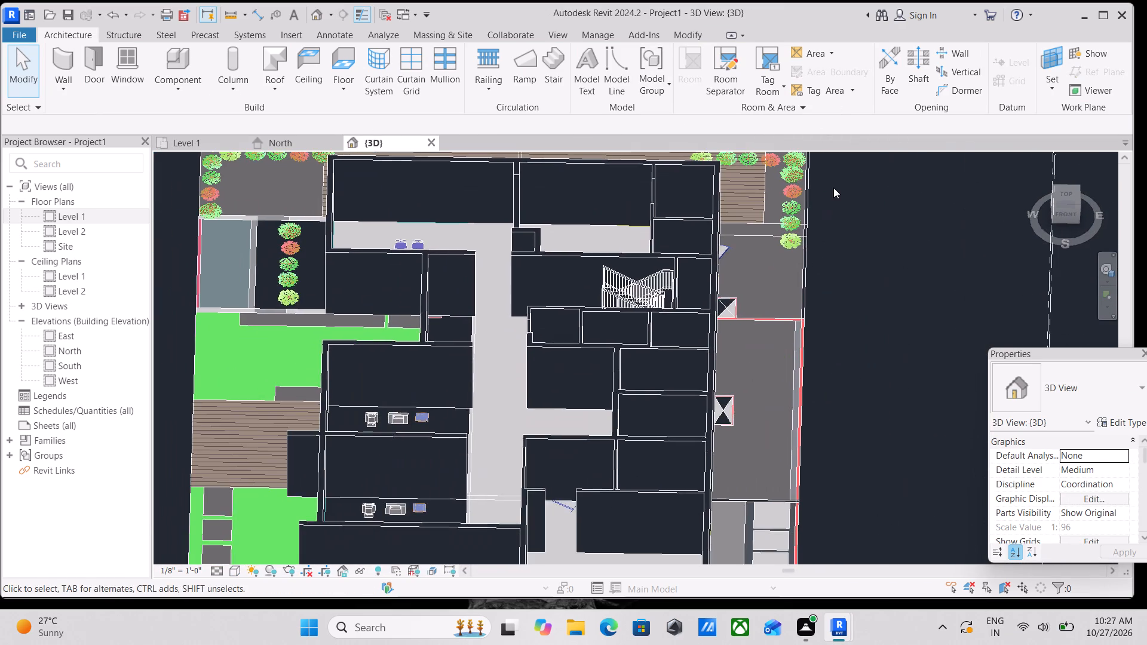
scroll(604, 292, "up", 5)
middle_click_drag(695, 315, 732, 333, "shift")
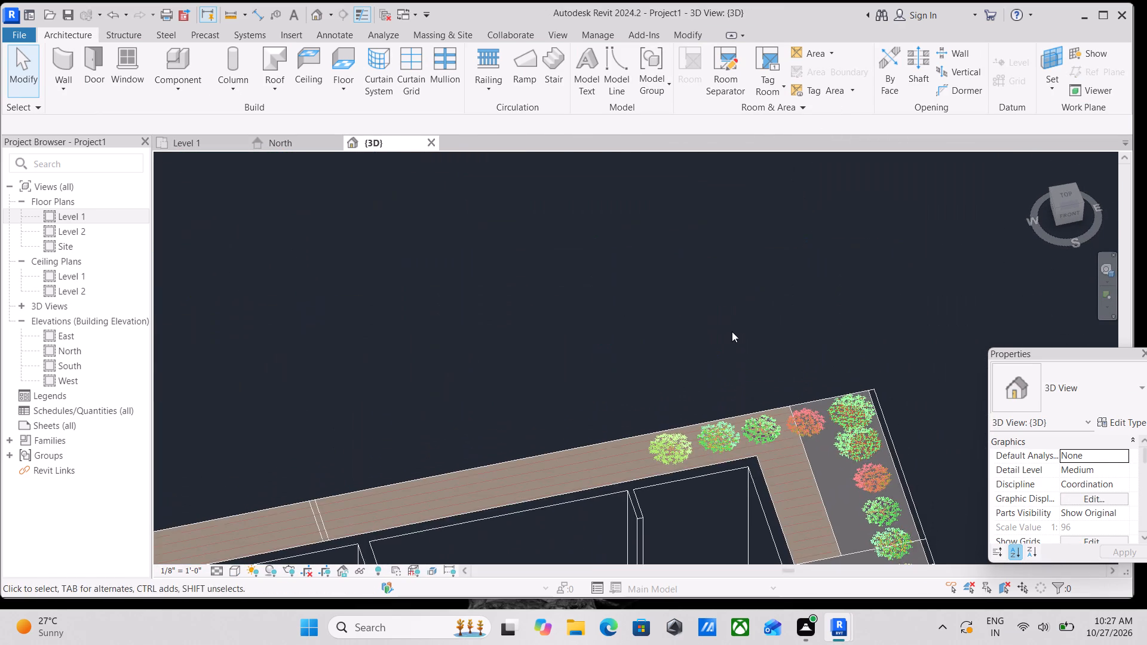
middle_click_drag(732, 329, 756, 18)
middle_click_drag(648, 490, 876, 208)
middle_click_drag(780, 290, 811, 294, "shift")
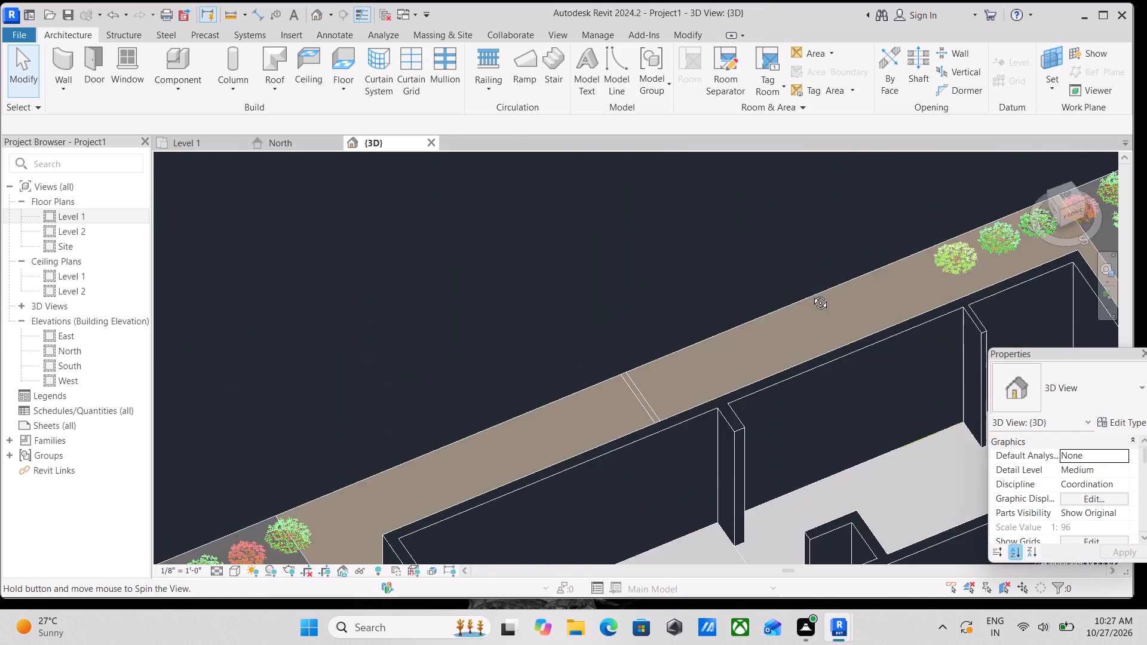
middle_click_drag(811, 294, 753, 305, "shift")
scroll(594, 270, "down", 2)
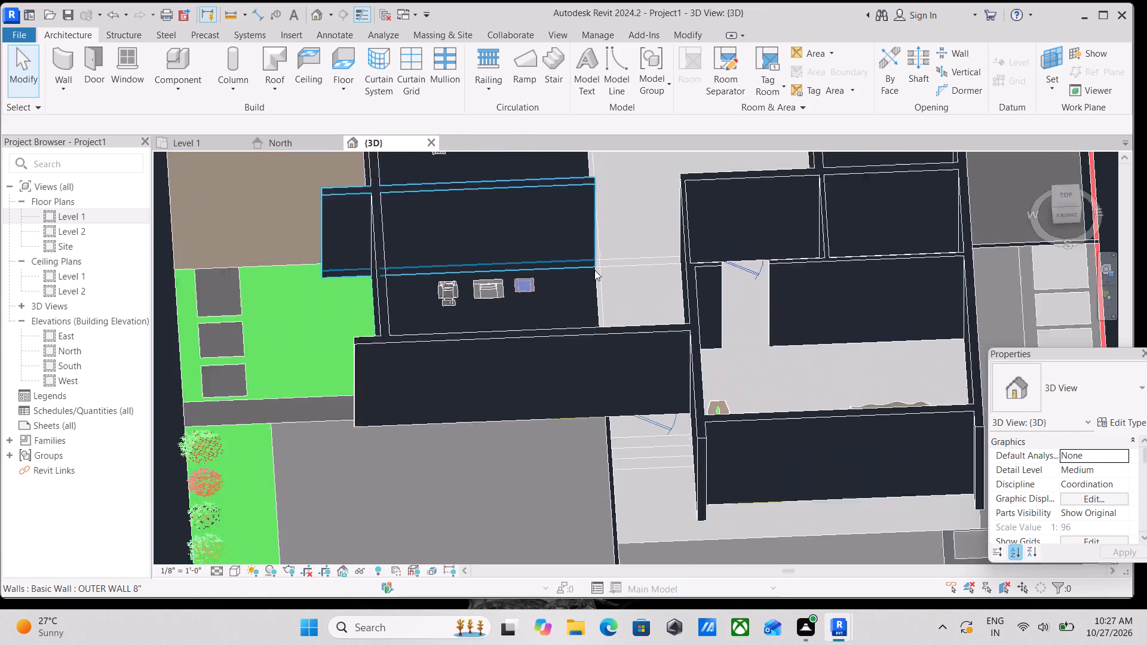
scroll(594, 270, "down", 2)
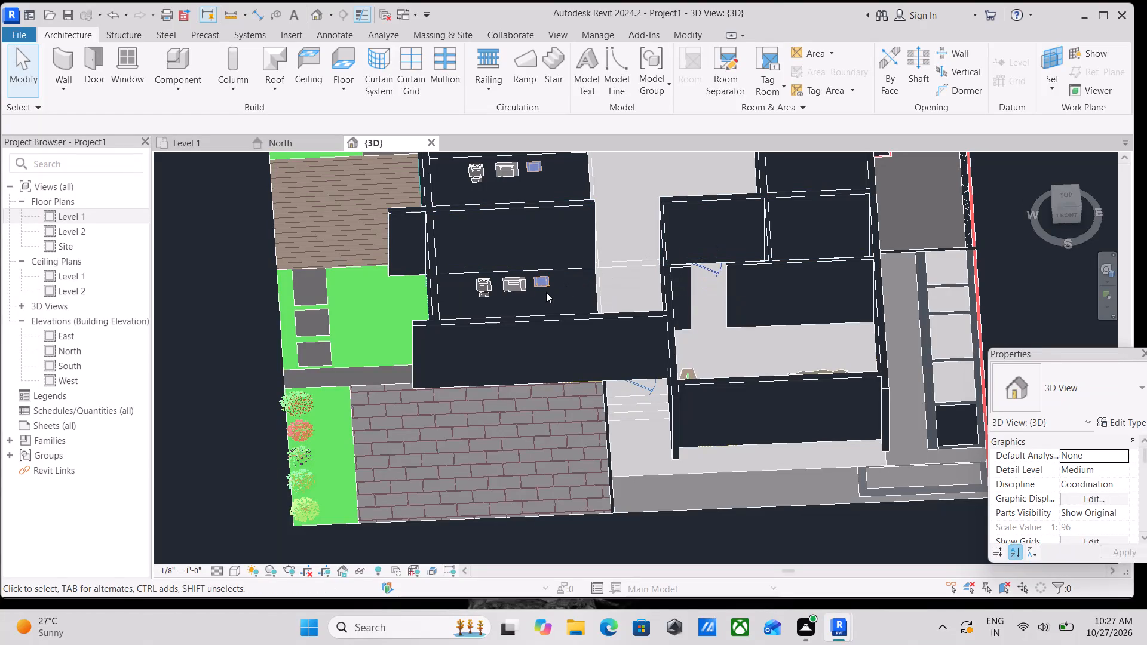
Examine the villa in the 3D view from above, checking the rooms, outdoor areas, car porch and stair against the plan.
scroll(572, 200, "up", 3)
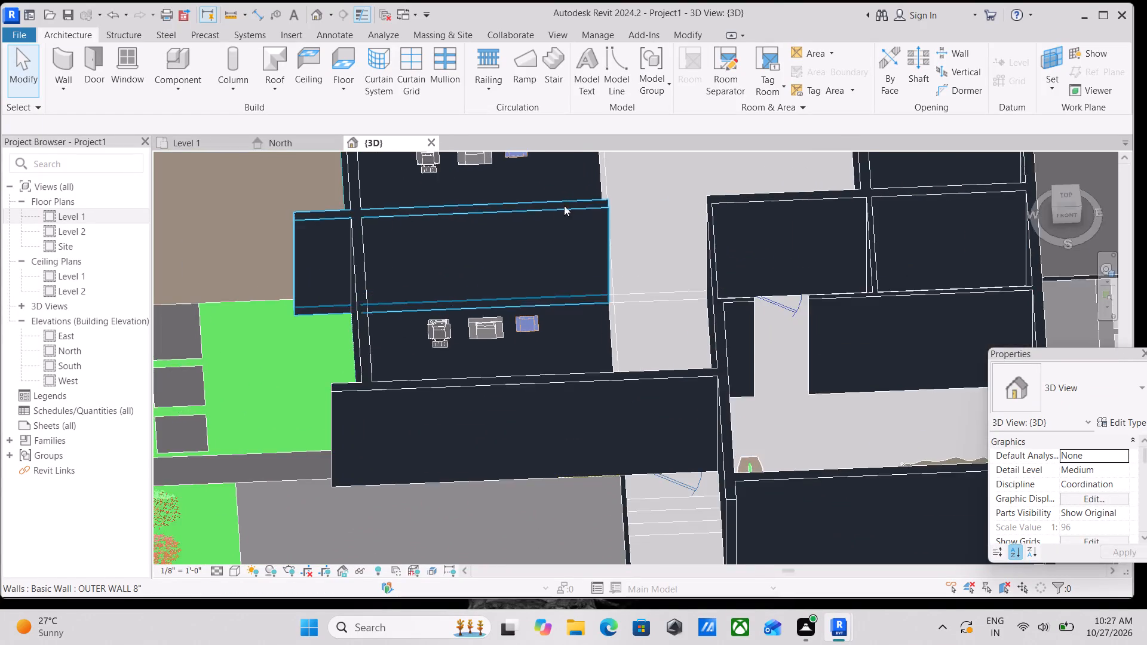
scroll(554, 226, "down", 3)
middle_click_drag(554, 226, 628, 395)
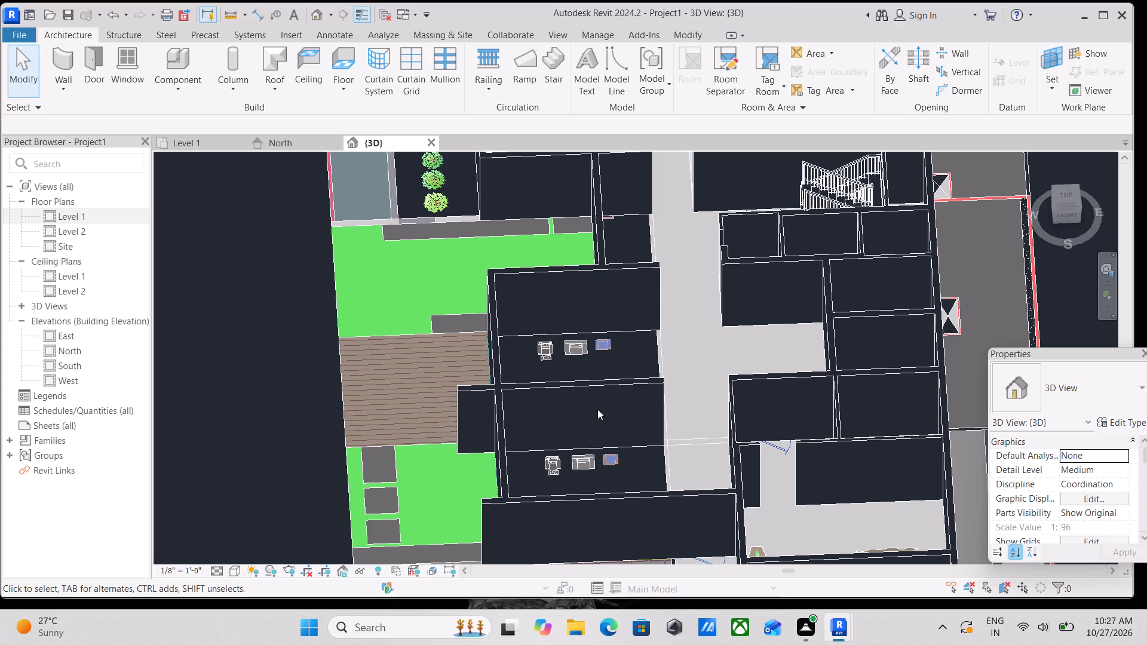
scroll(666, 384, "down", 3)
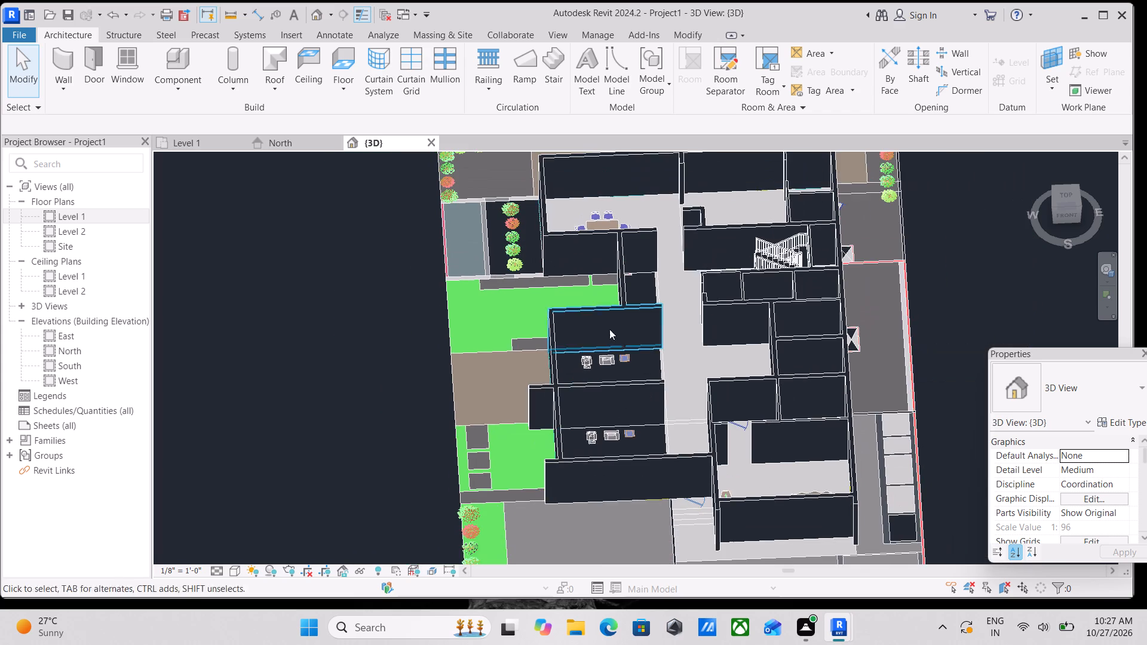
middle_click_drag(591, 301, 677, 508)
scroll(590, 427, "up", 4)
scroll(513, 496, "up", 2)
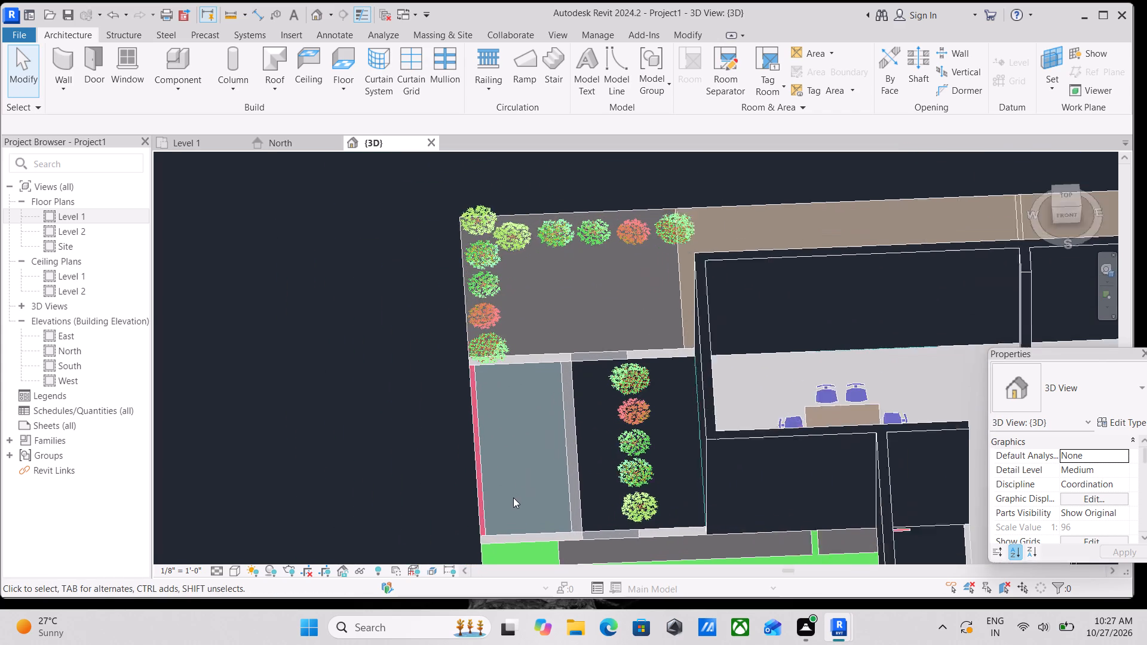
scroll(513, 497, "up", 1)
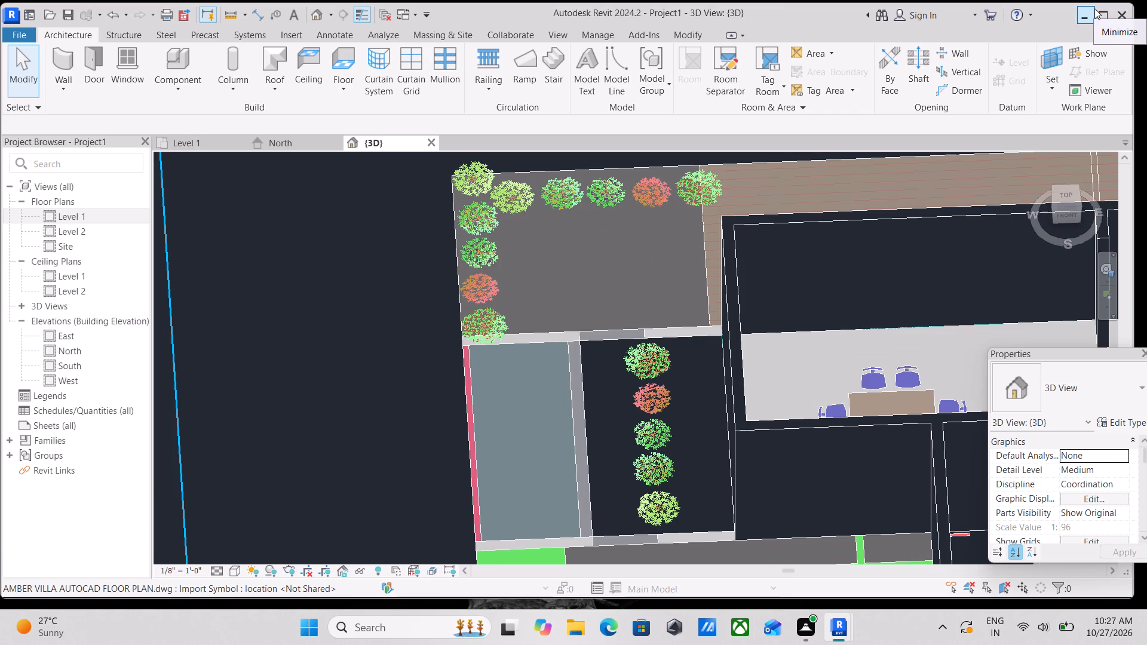
scroll(1146, 0, "down", 1)
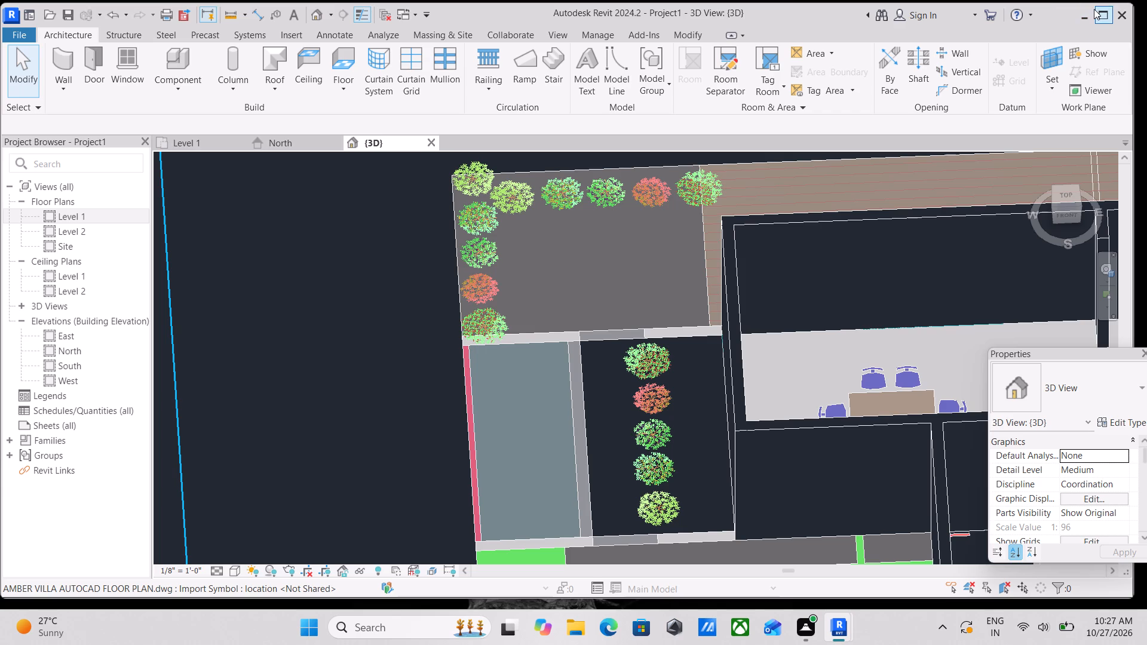
scroll(1094, 9, "down", 2)
scroll(1046, 0, "down", 1)
scroll(843, 269, "down", 2)
middle_click_drag(740, 356, 406, 377)
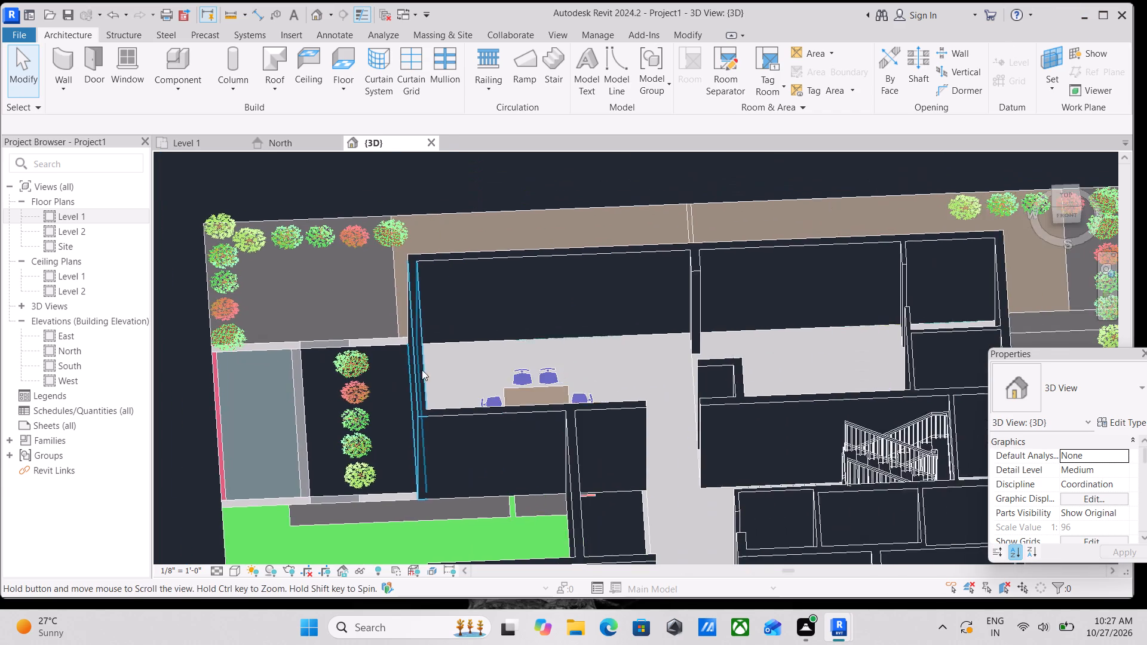
scroll(523, 333, "down", 4)
middle_click_drag(523, 333, 496, 262)
middle_click_drag(553, 409, 488, 282)
scroll(603, 336, "up", 2)
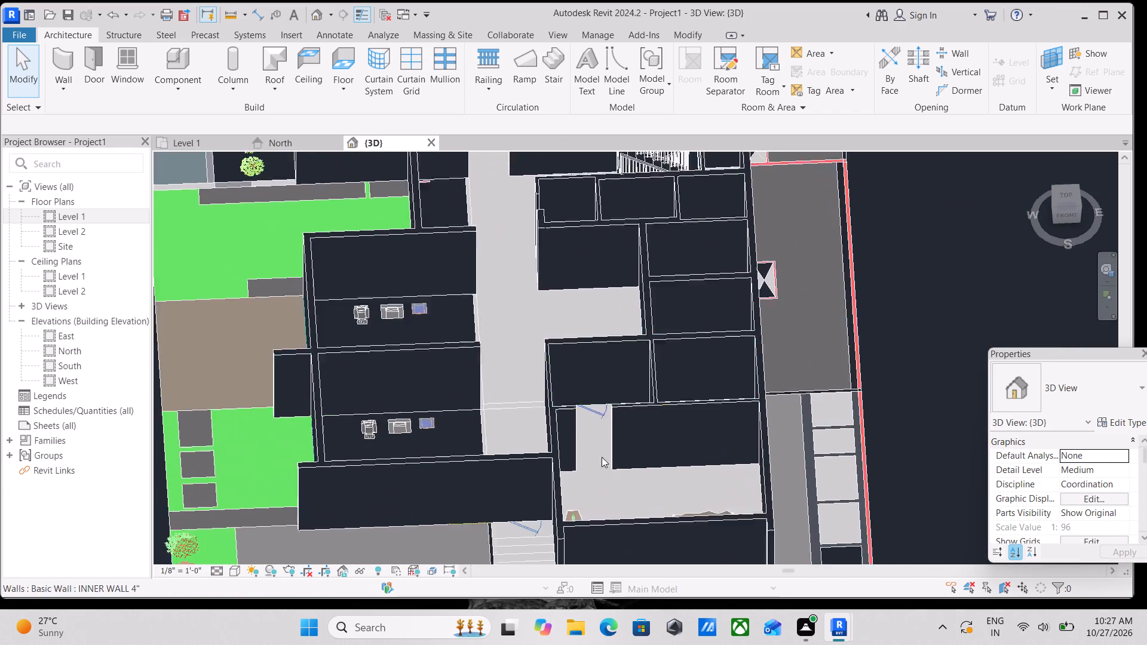
scroll(602, 457, "up", 2)
scroll(473, 411, "down", 3)
middle_click_drag(444, 367, 468, 337)
scroll(523, 303, "up", 1)
scroll(584, 275, "down", 6)
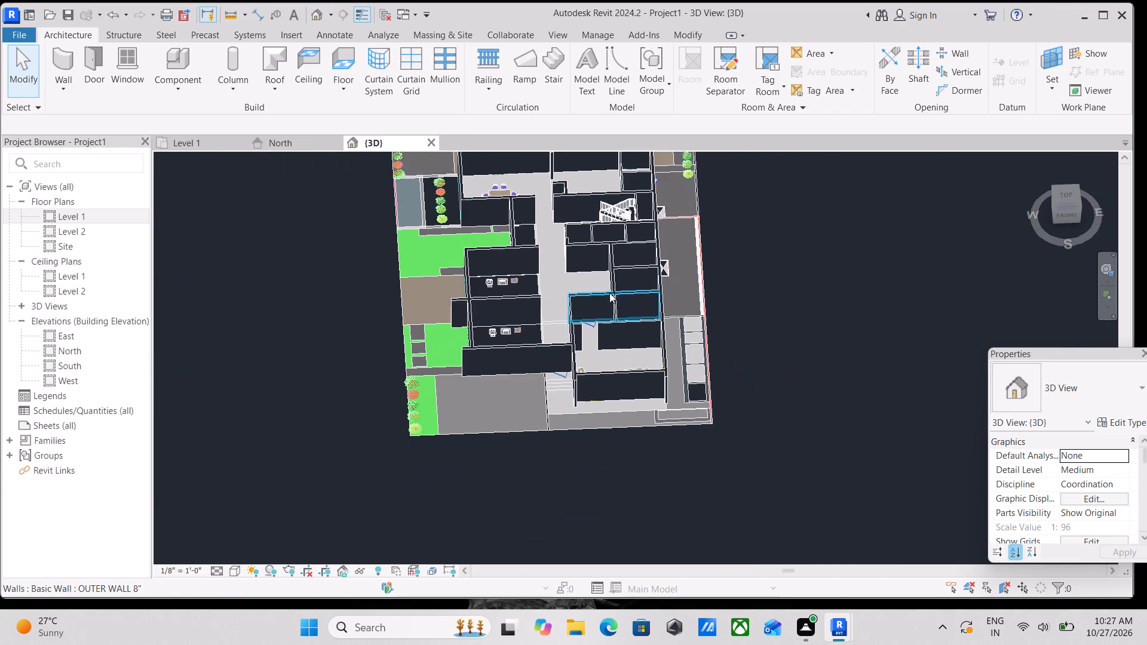
scroll(539, 461, "up", 2)
scroll(568, 407, "up", 5)
scroll(400, 311, "down", 1)
middle_click_drag(400, 311, 435, 337)
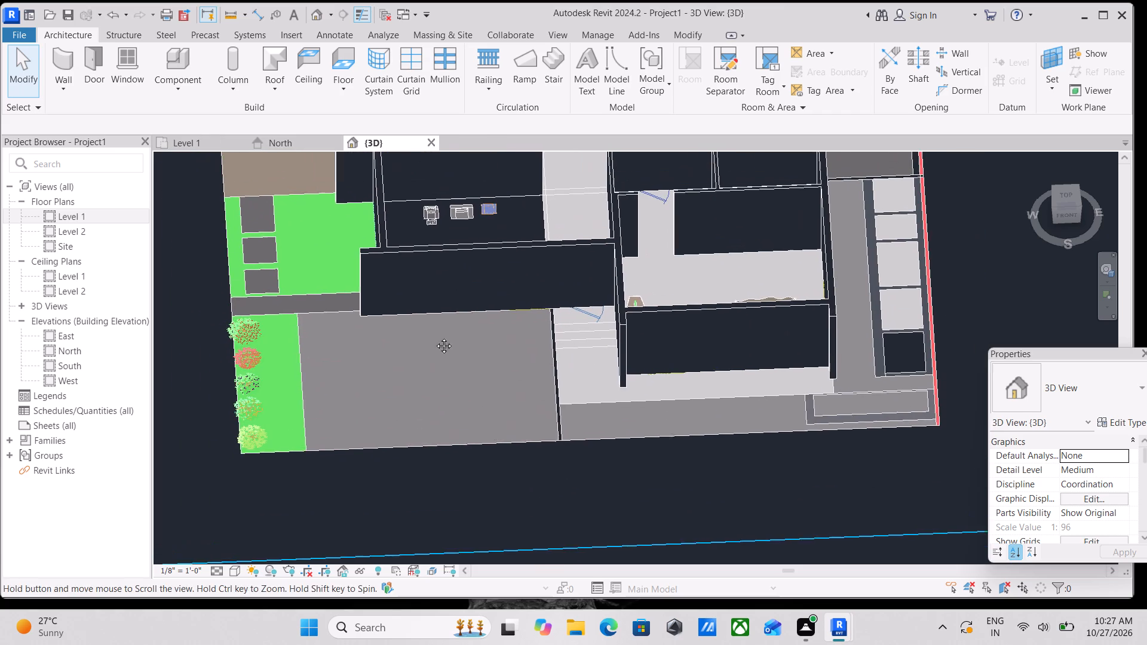
middle_click_drag(435, 337, 443, 343)
scroll(554, 325, "down", 3)
middle_click_drag(554, 325, 563, 389)
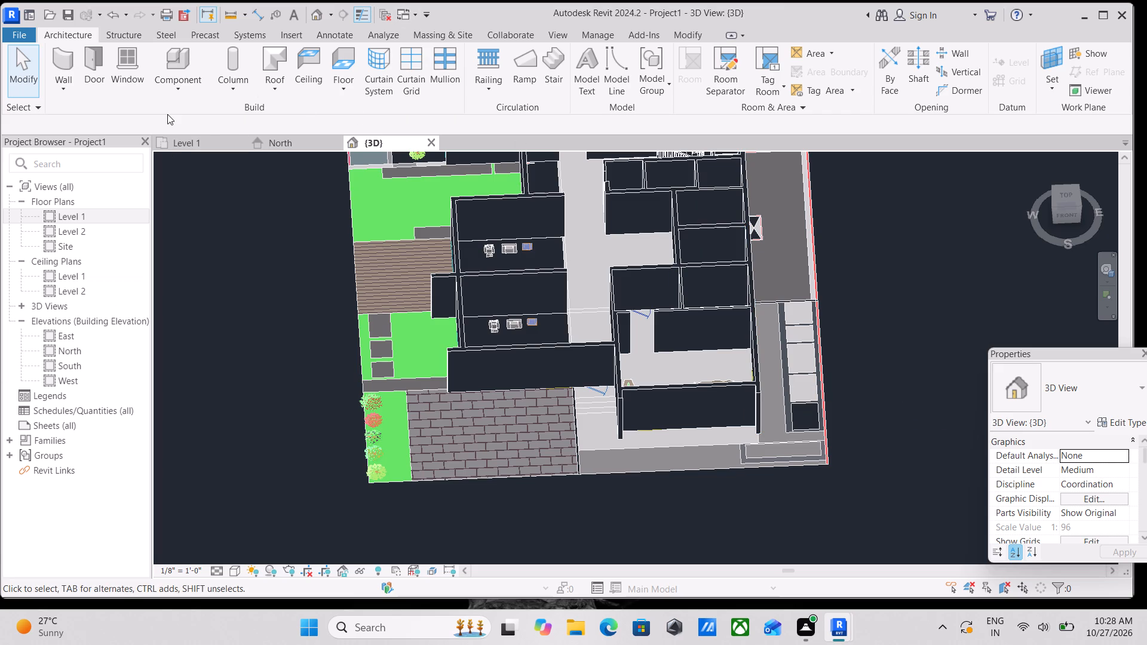
Switch to the Level 1 floor plan and temporarily hide the imported AMBER VILLA AUTOCAD FLOOR PLAN.dwg.
left_click(194, 145)
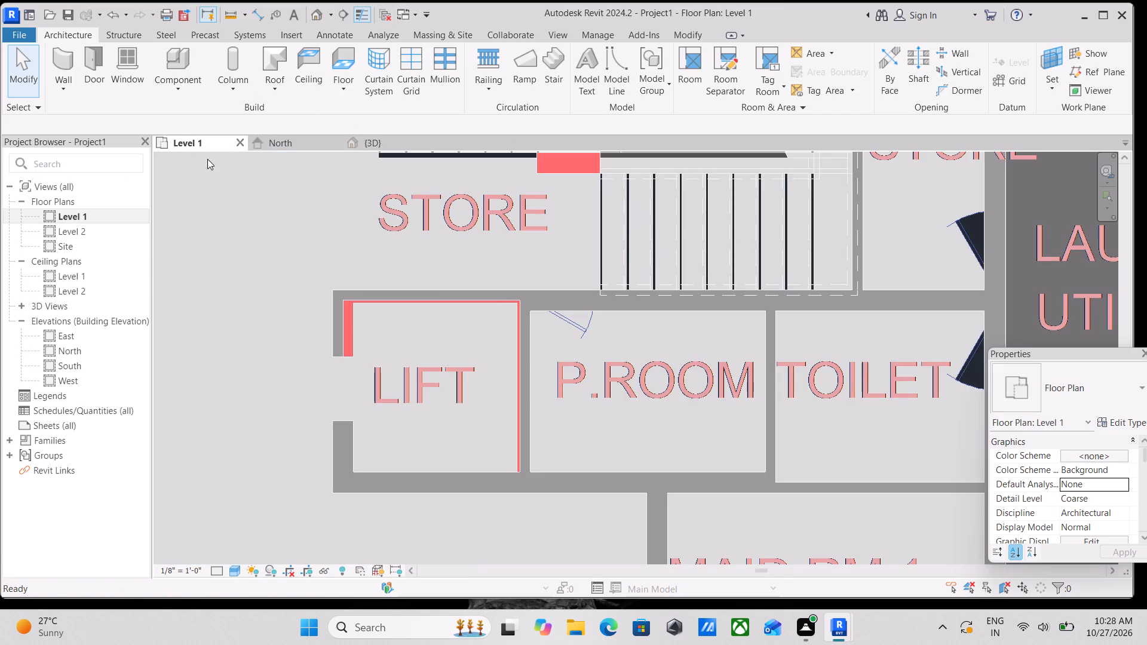
scroll(571, 303, "down", 8)
scroll(434, 238, "down", 5)
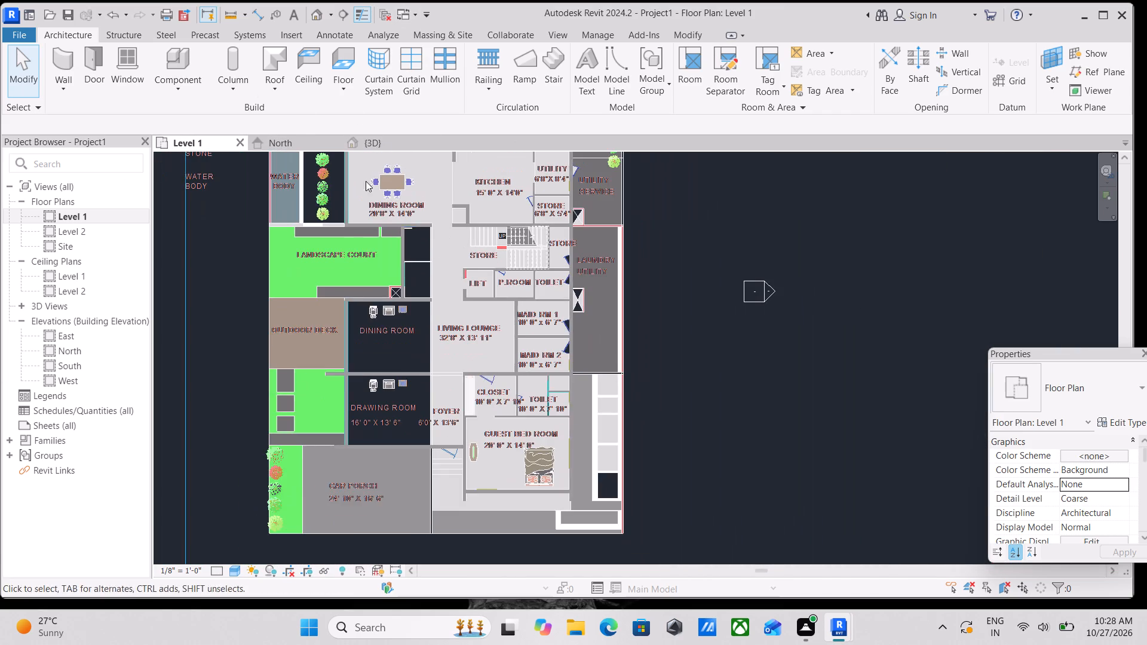
scroll(413, 192, "down", 1)
middle_click_drag(414, 215, 459, 363)
left_click(468, 328)
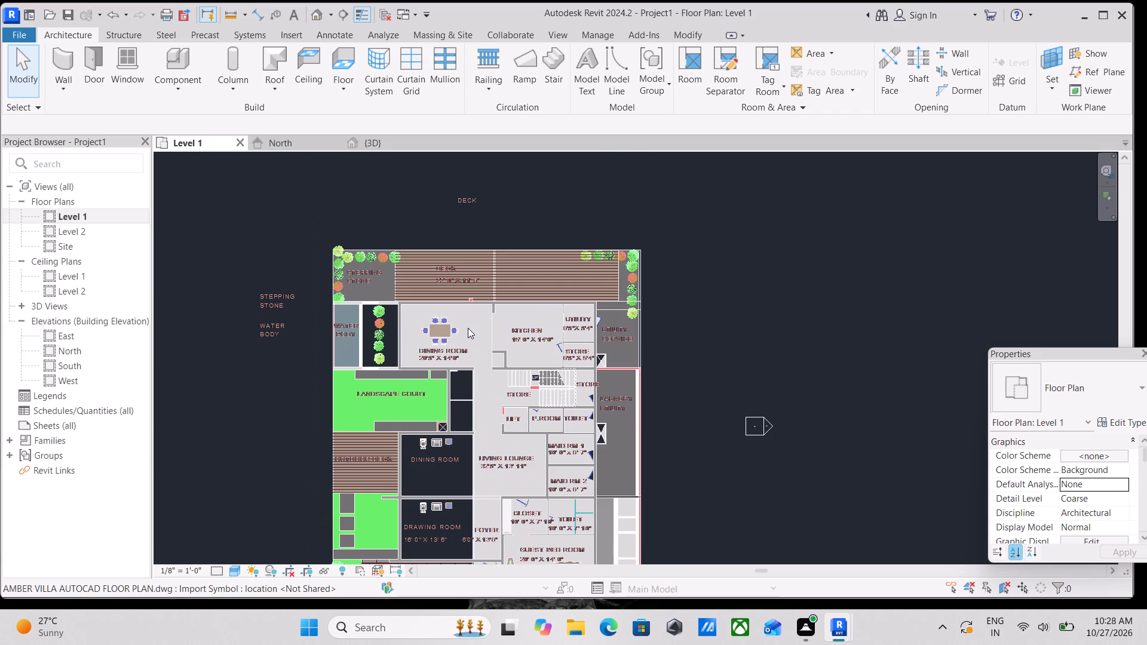
left_click(428, 252)
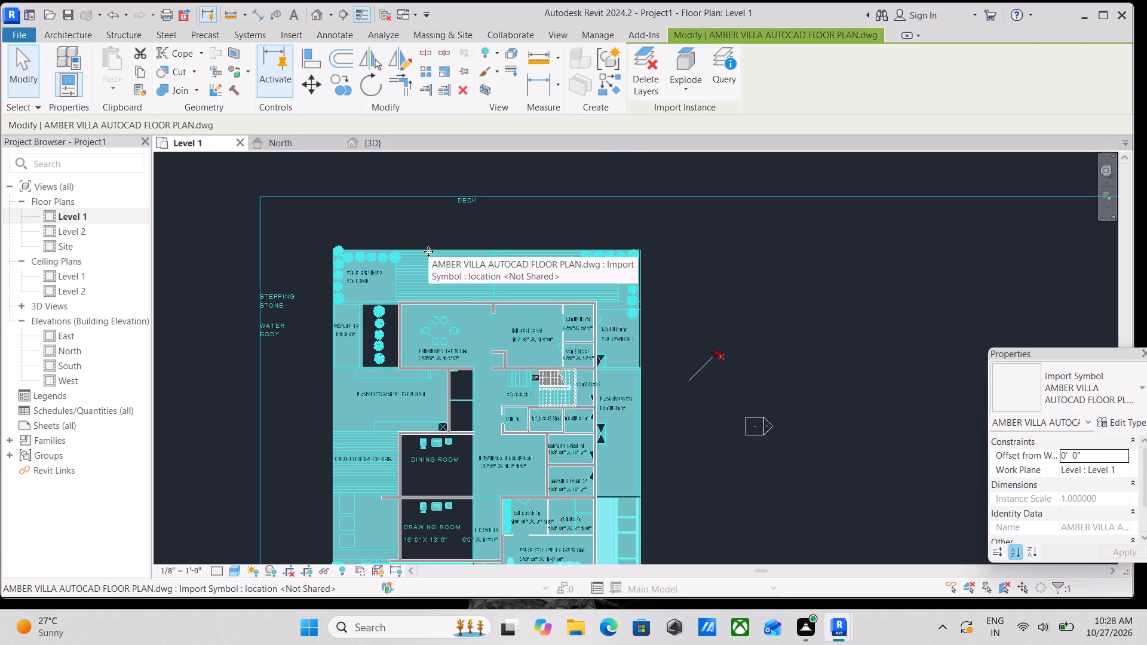
type("HH")
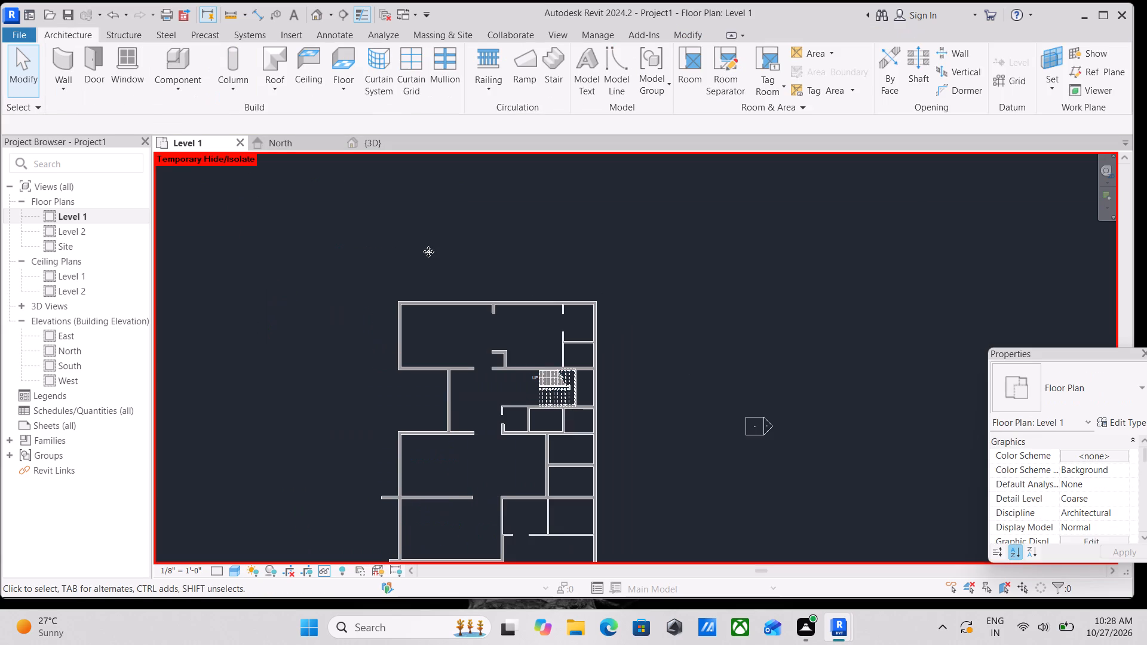
Examine the Level 1 wall layout and stair without the imported plan.
scroll(516, 288, "up", 3)
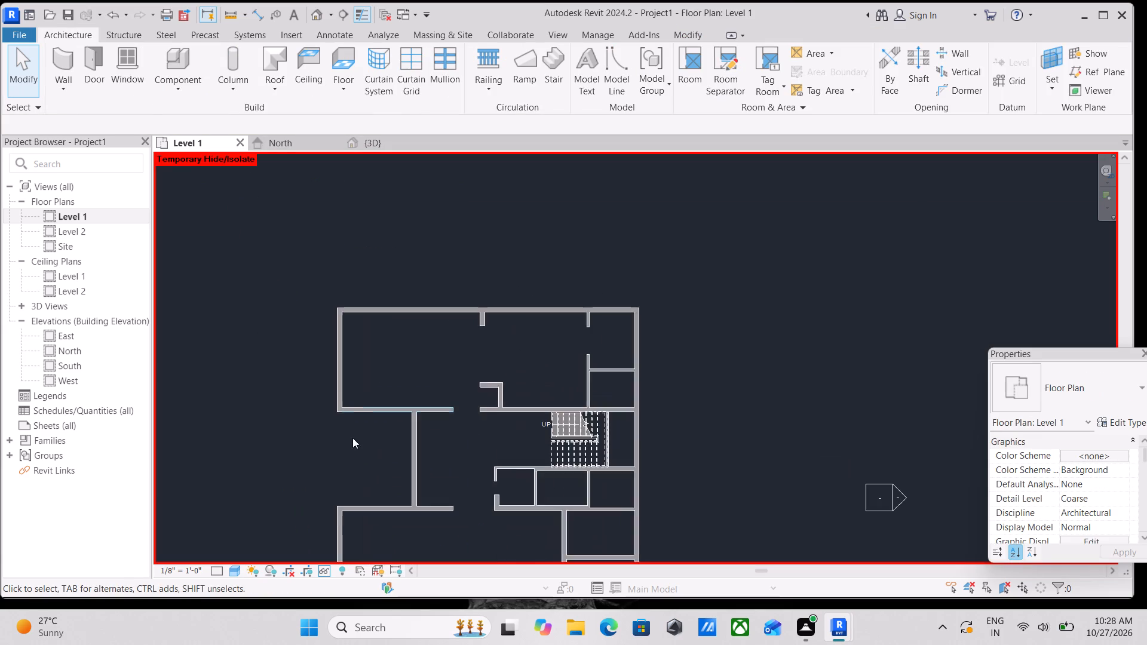
scroll(360, 403, "up", 2)
middle_click_drag(358, 399, 370, 296)
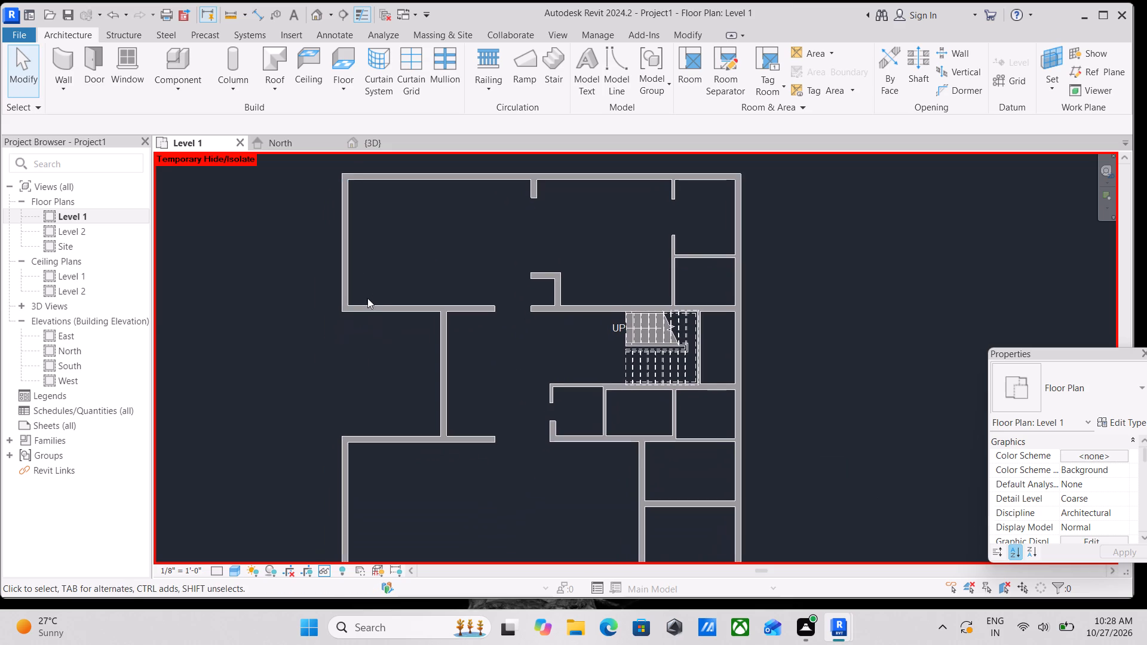
scroll(364, 300, "down", 2)
middle_click_drag(369, 301, 501, 339)
scroll(609, 345, "down", 2)
middle_click_drag(608, 345, 527, 246)
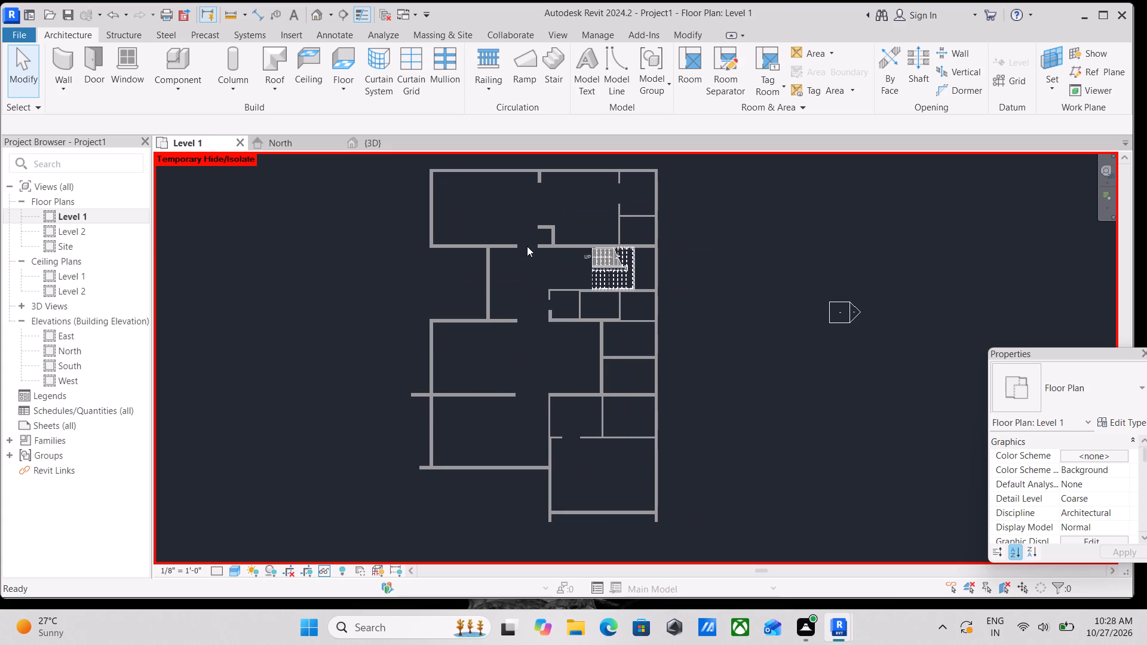
middle_click_drag(527, 245, 593, 320)
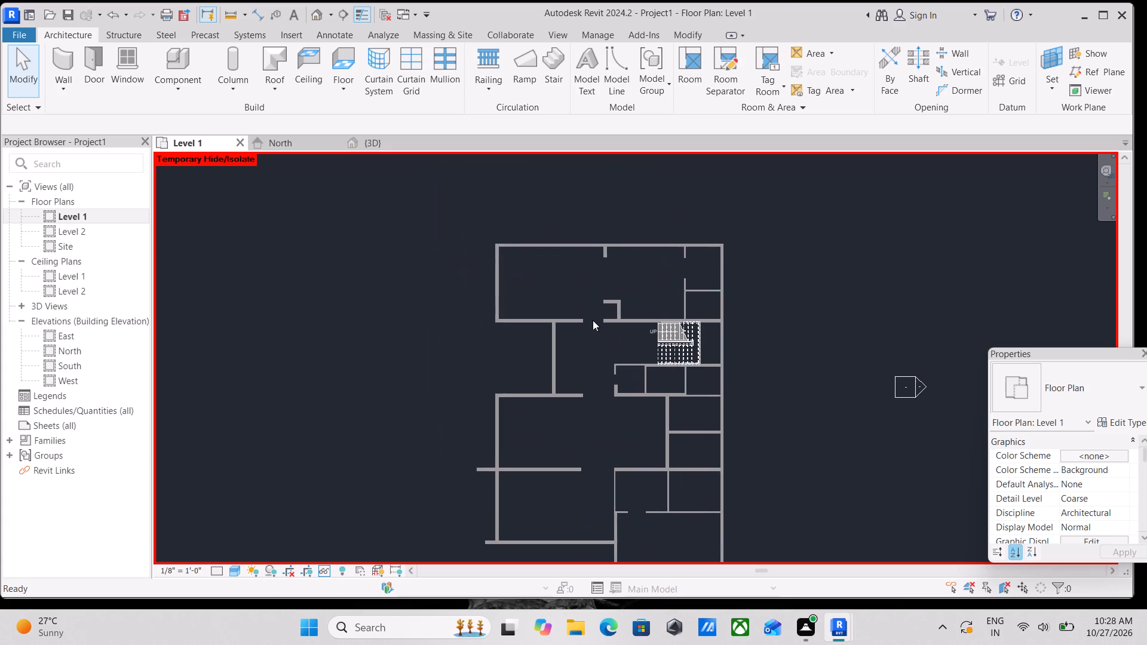
middle_click_drag(620, 272, 646, 330)
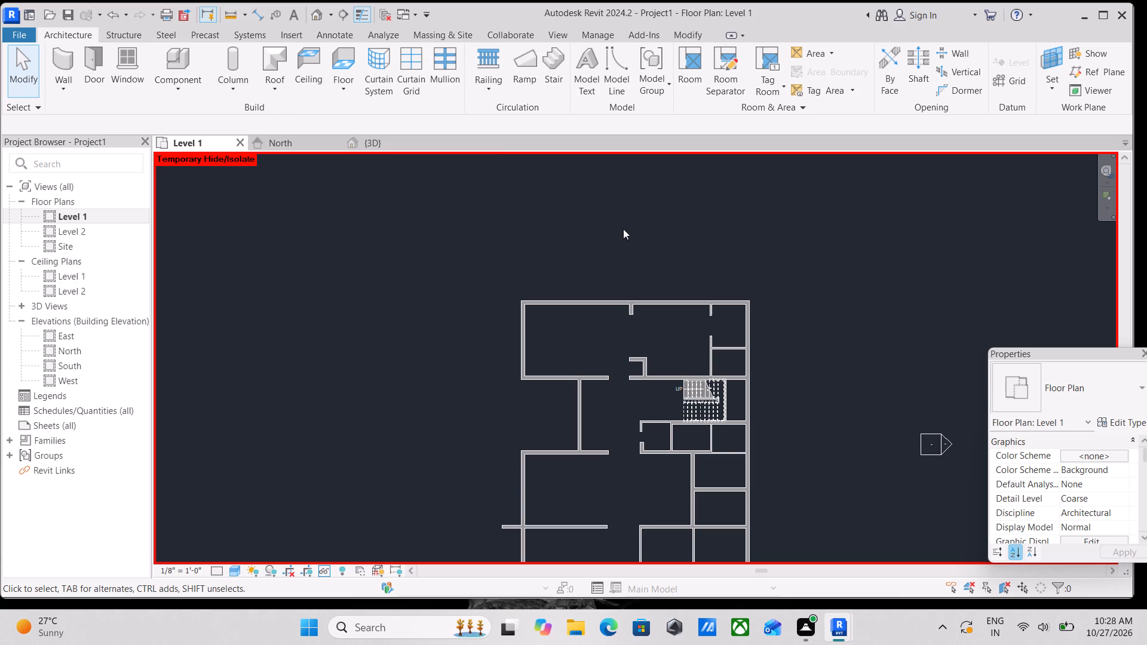
scroll(700, 196, "down", 2)
middle_click_drag(625, 226, 559, 186)
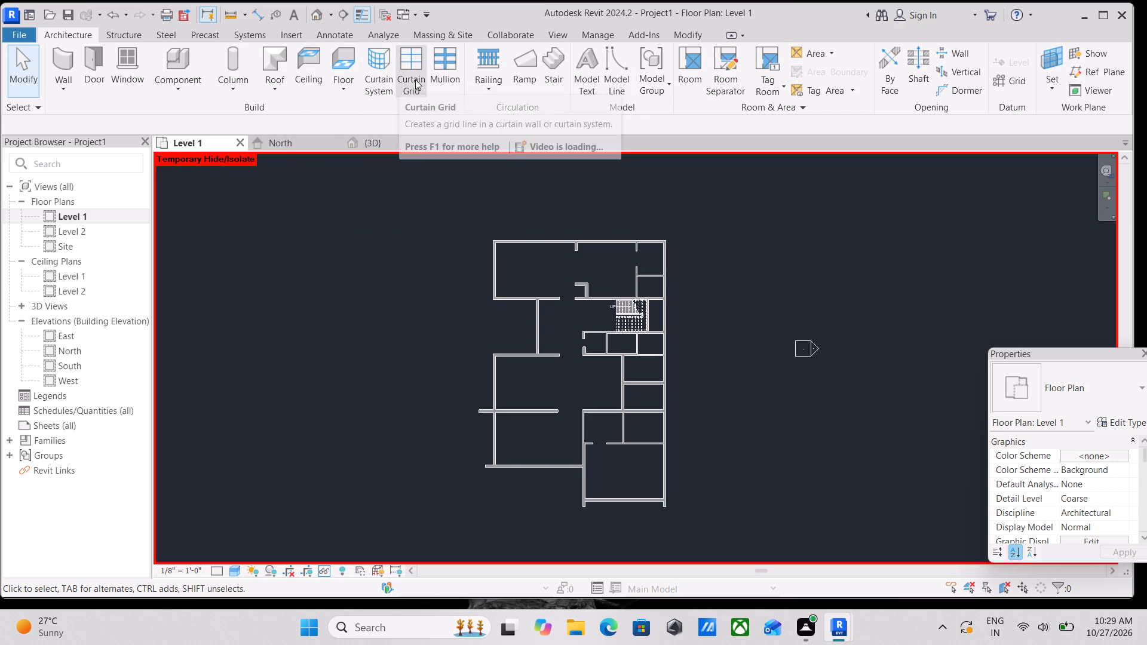
Start an architectural floor on Level 1 and duplicate the Generic - 12" floor type as MARBLE FLOORING 1'.
left_click(341, 88)
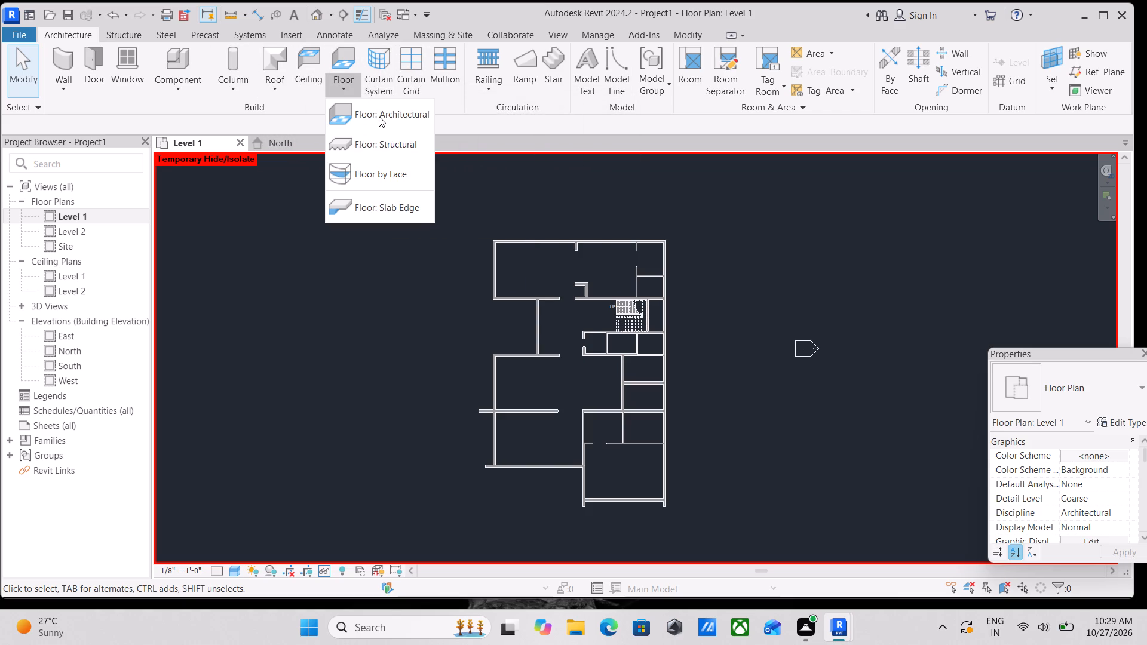
left_click(379, 116)
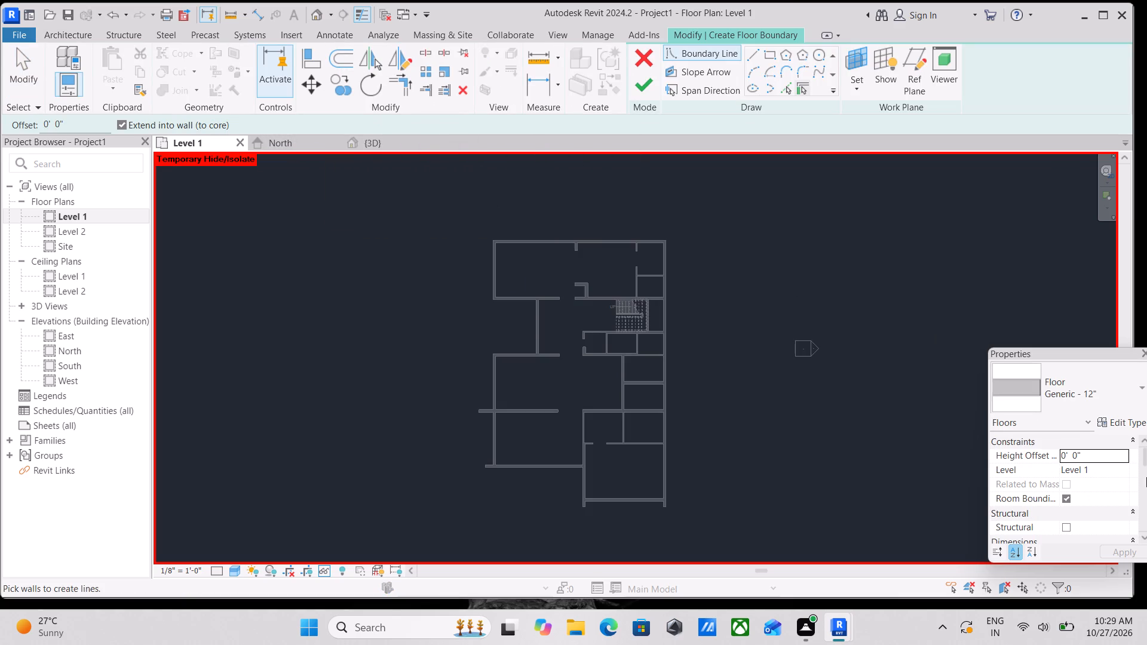
left_click(1137, 428)
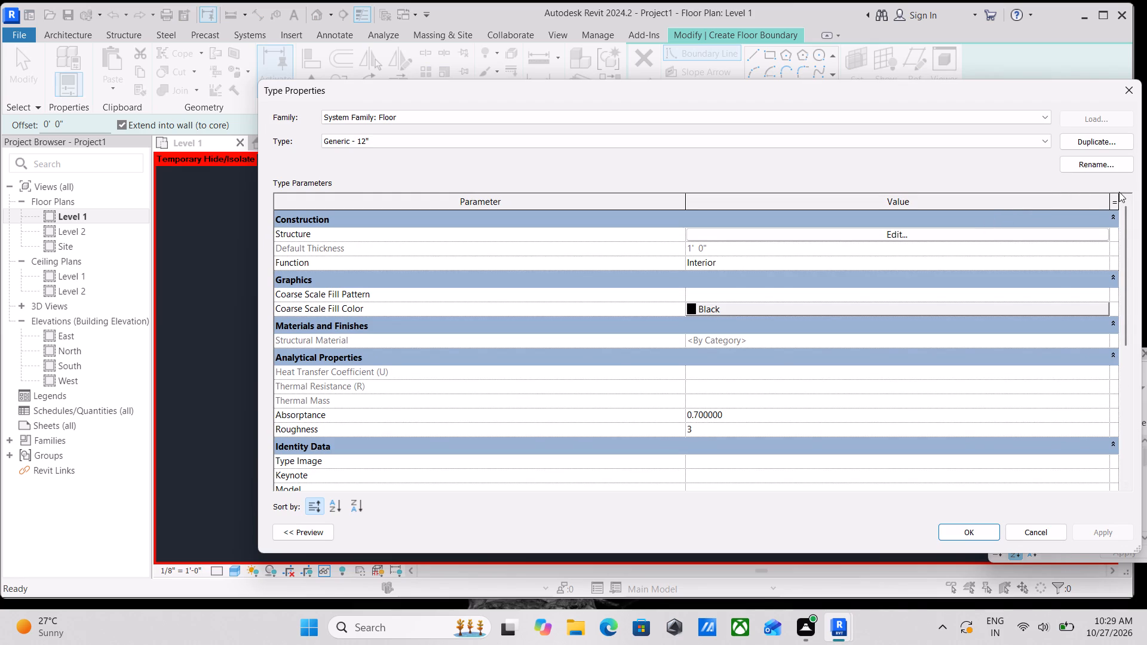
left_click(1096, 141)
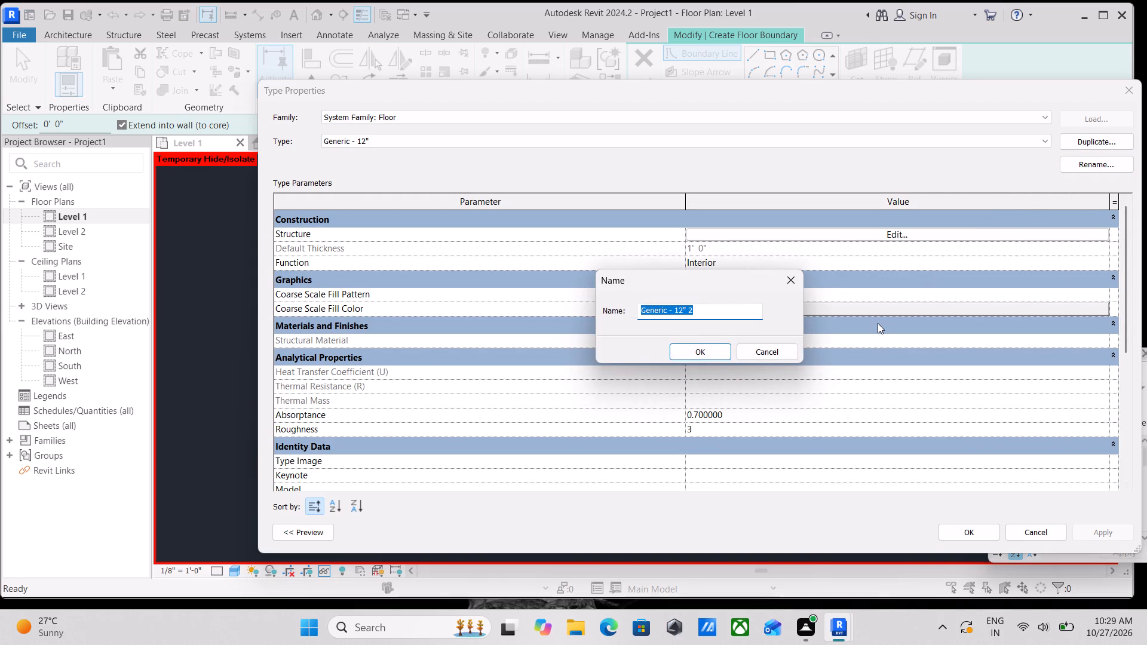
type("MATR")
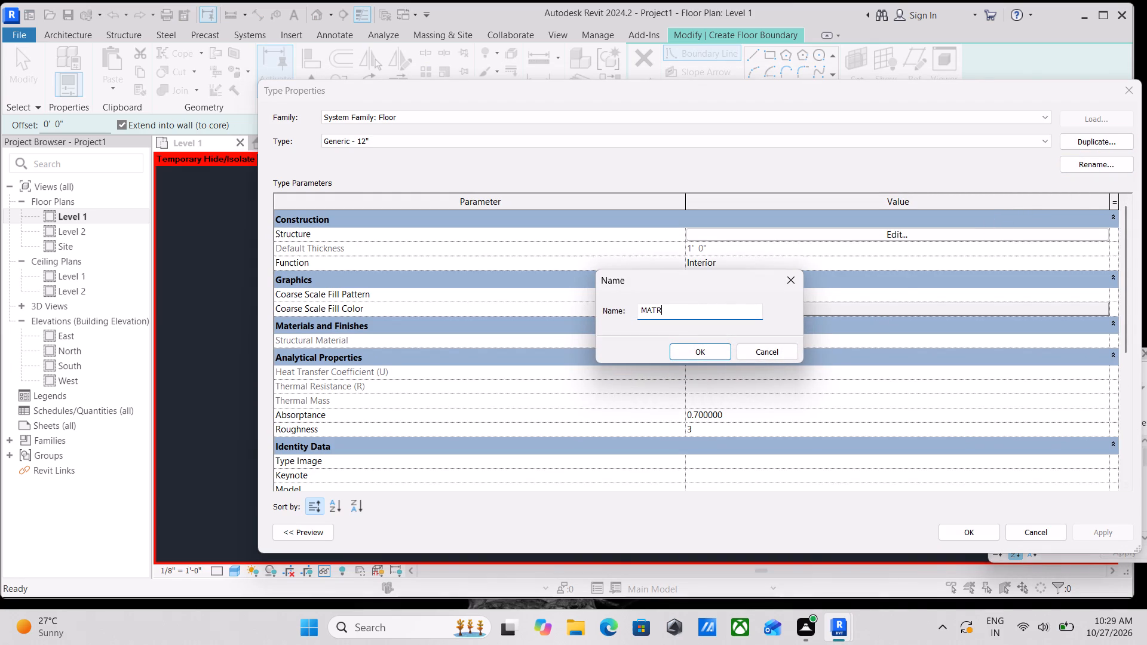
key("BackSpace")
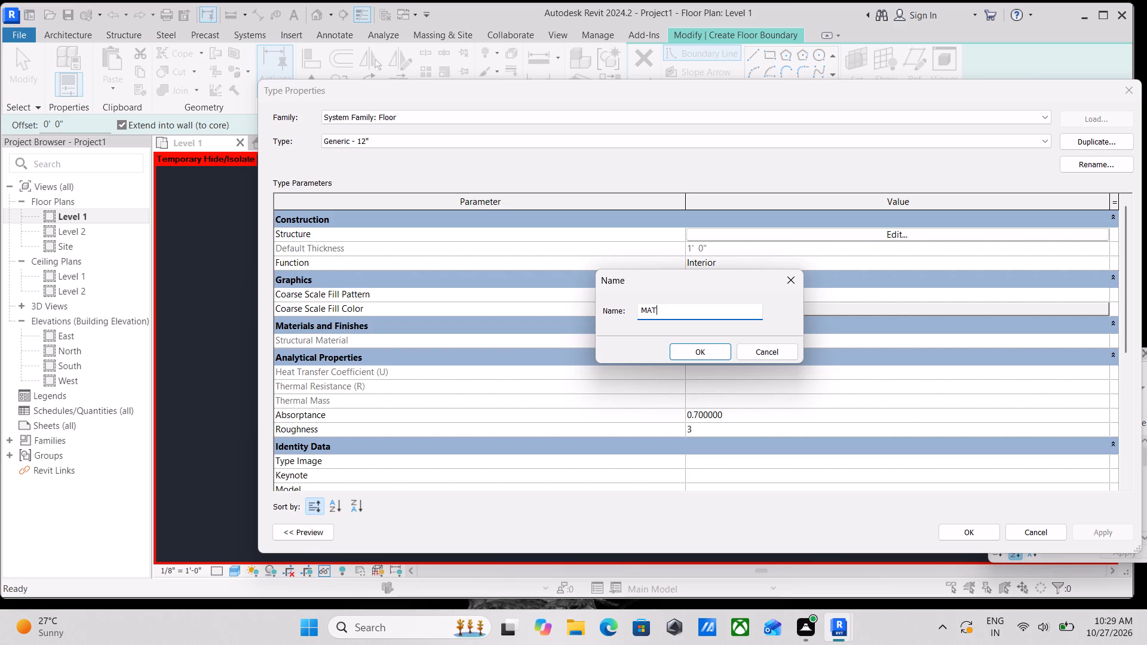
key("BackSpace")
type("RBLE FLOORING")
key("space")
type("1\\")
key("BackSpace")
key("apostrophe")
left_click(703, 347)
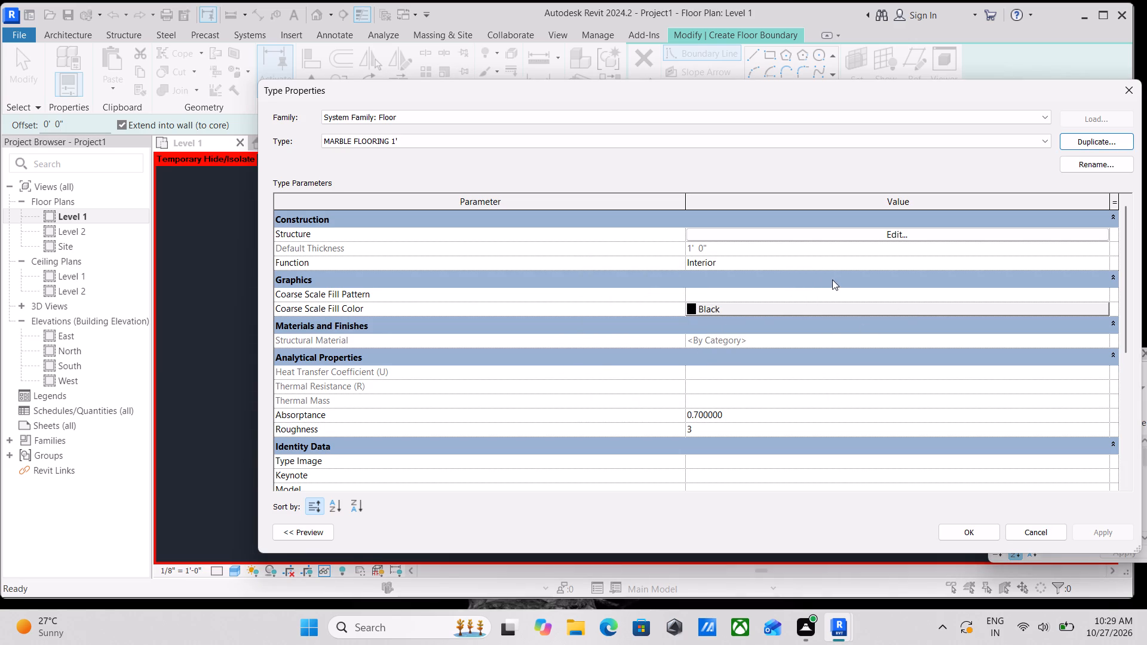
Create a new material named MARBLE FLOOR for the structure layer of the MARBLE FLOORING 1' floor type.
left_click(869, 232)
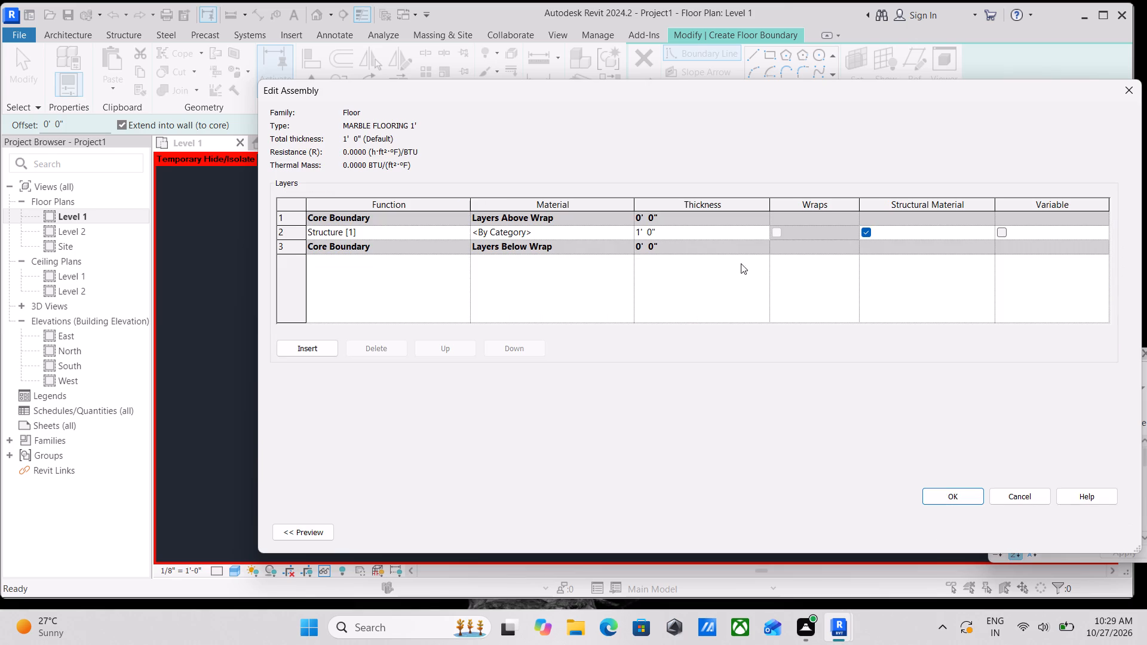
left_click(588, 231)
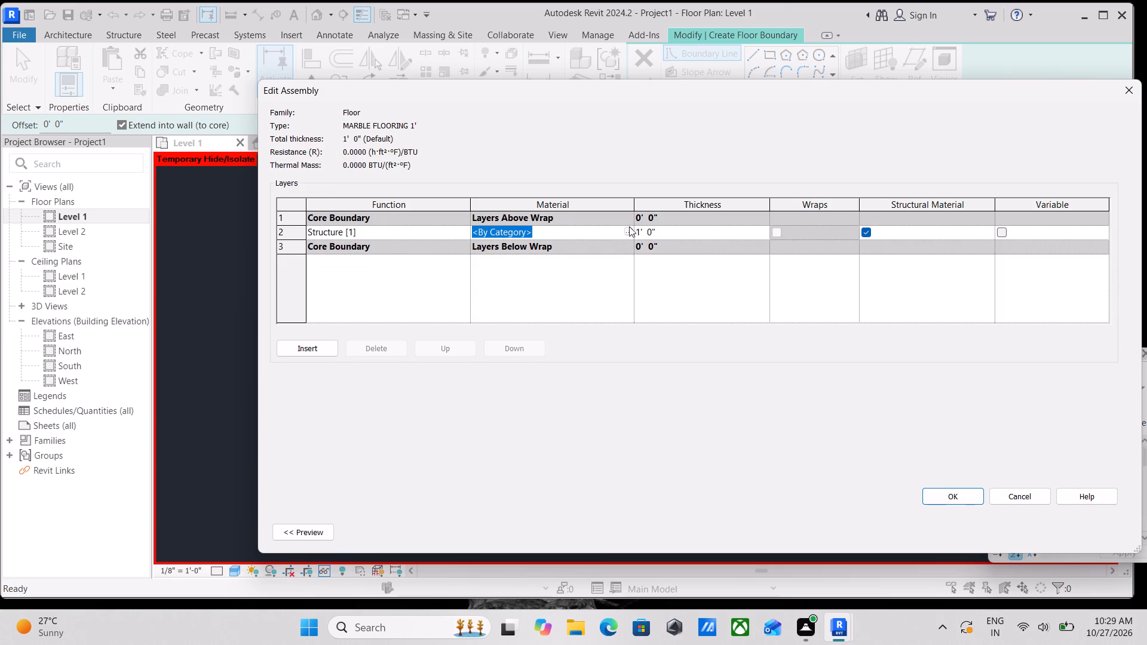
left_click(625, 228)
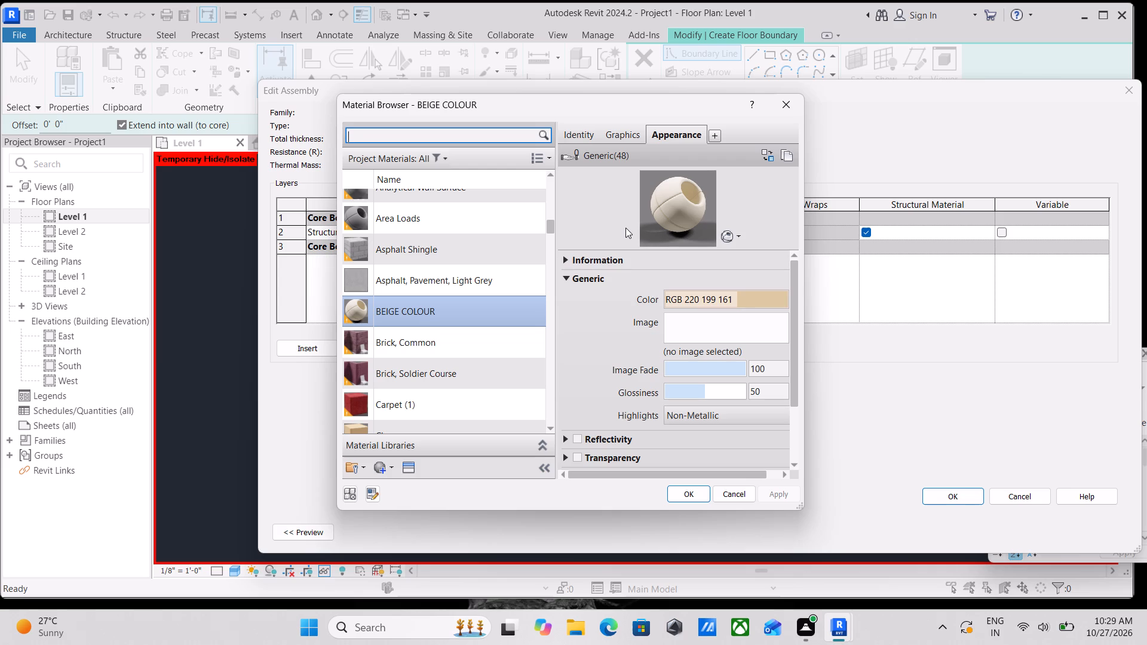
left_click(384, 477)
left_click(394, 494)
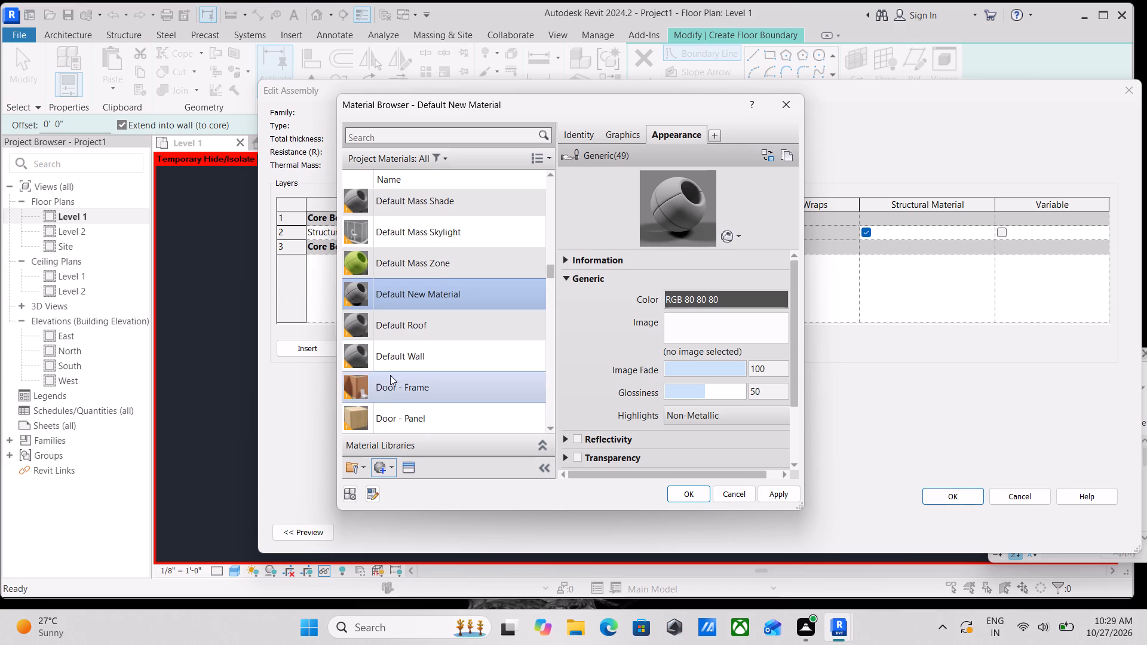
right_click(436, 290)
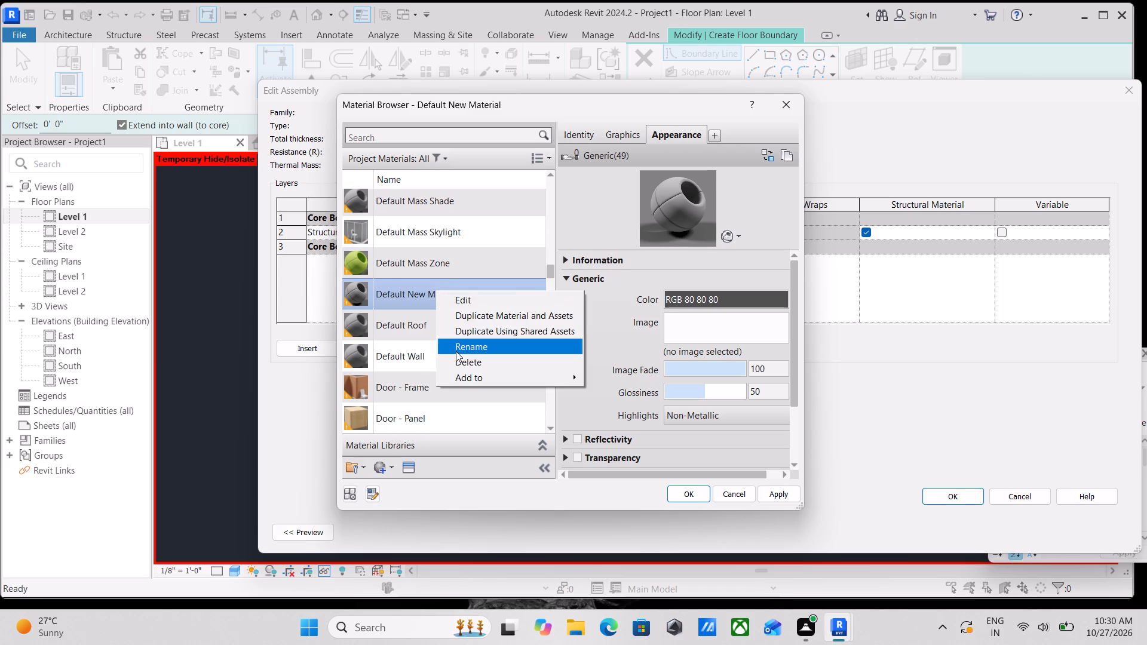
left_click(456, 351)
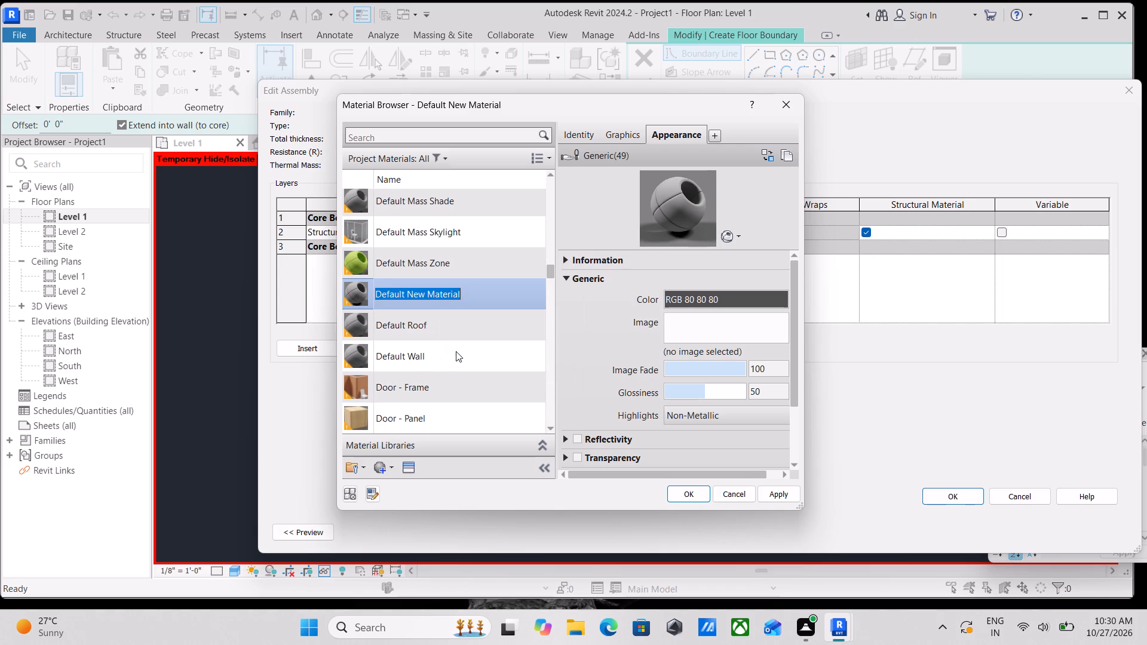
type("FLOORI")
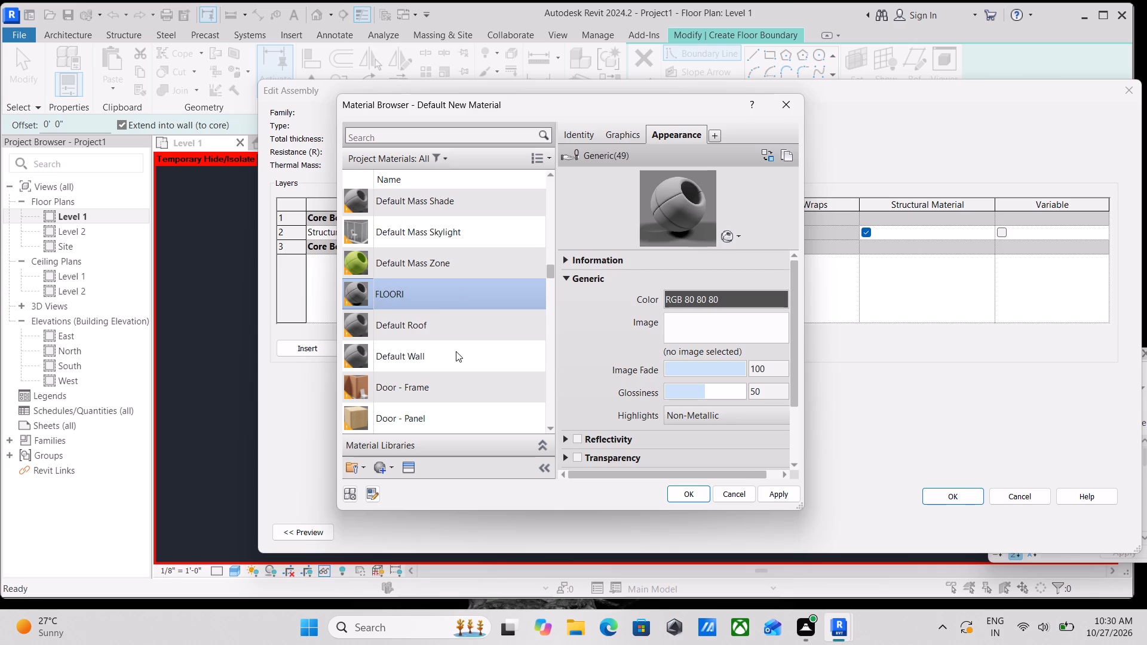
key("m")
key("BackSpace")
key("BackSpace")
key("BackSpace")
key("BackSpace")
key("BackSpace")
key("BackSpace")
key("BackSpace")
key("BackSpace")
key("BackSpace")
key("BackSpace")
type("MARBLE FLOOR")
Replace the MARBLE FLOOR material's appearance with Square - Large Veins from the Appearance Library's Stone: Marble category.
left_click(419, 467)
left_click(413, 465)
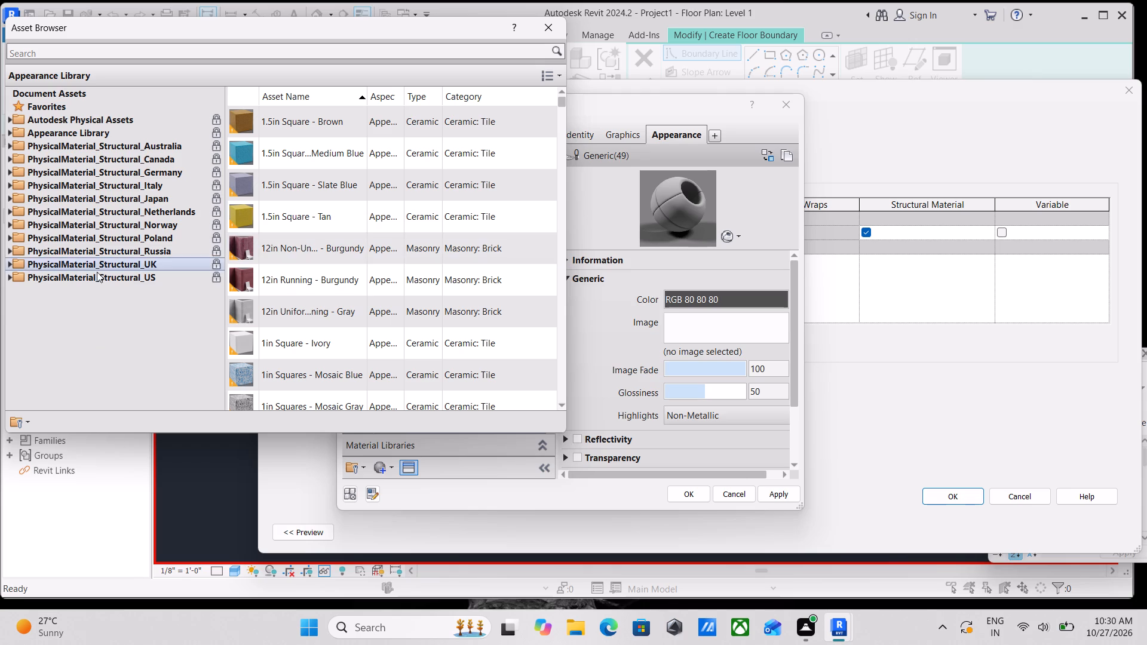
left_click(7, 134)
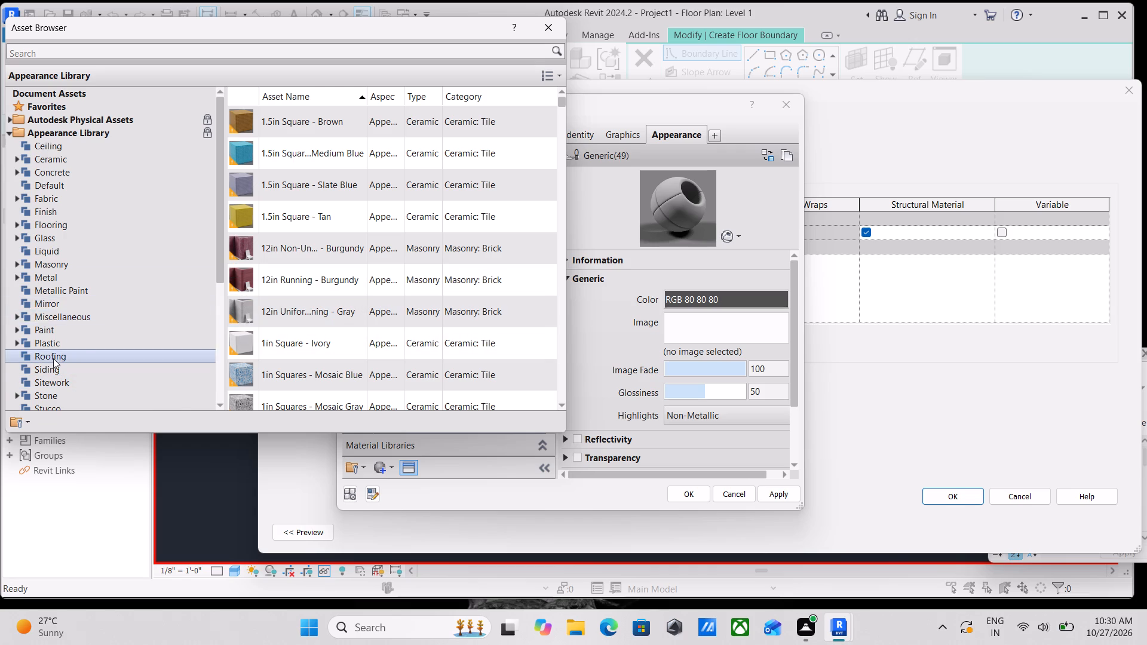
scroll(53, 359, "down", 2)
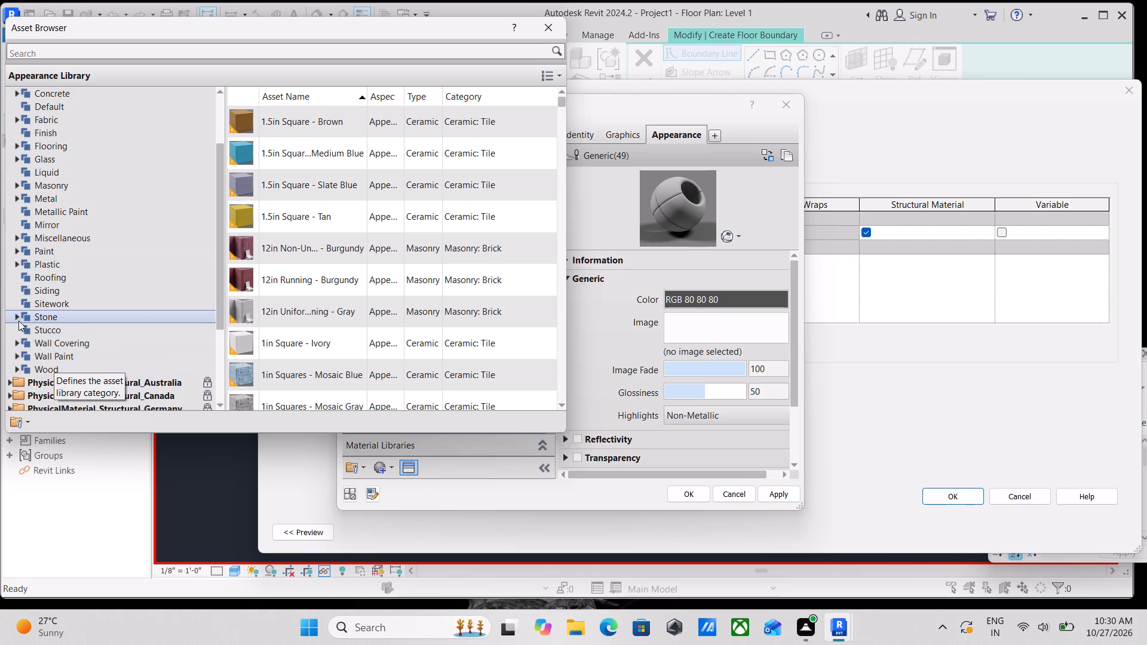
left_click(19, 321)
double_click(36, 340)
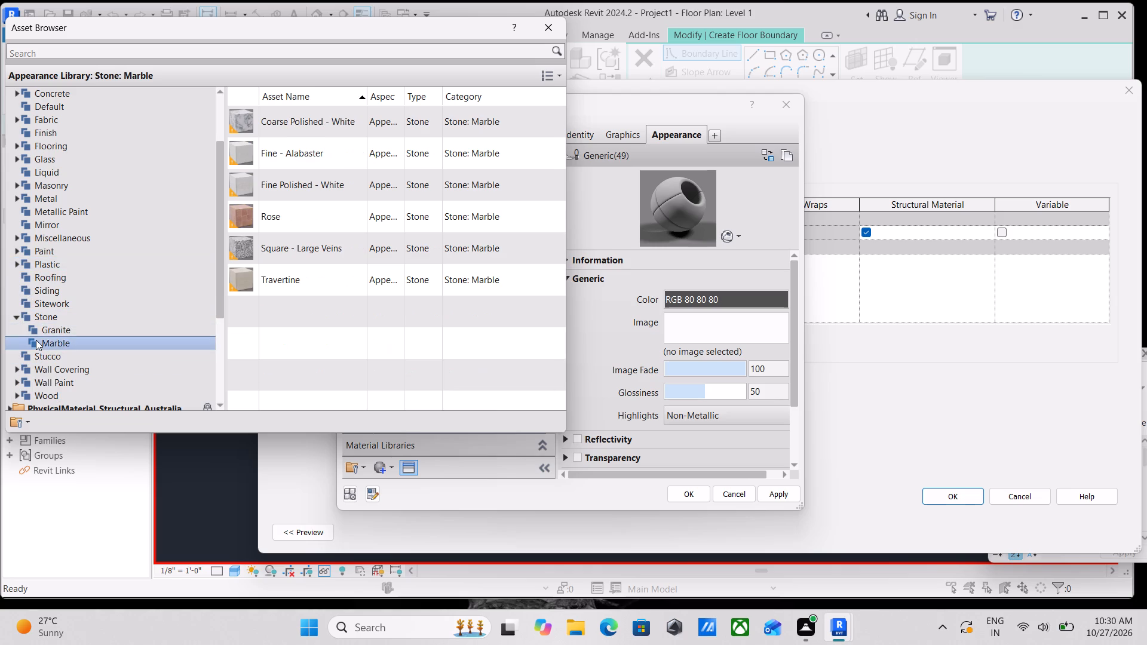
double_click(237, 257)
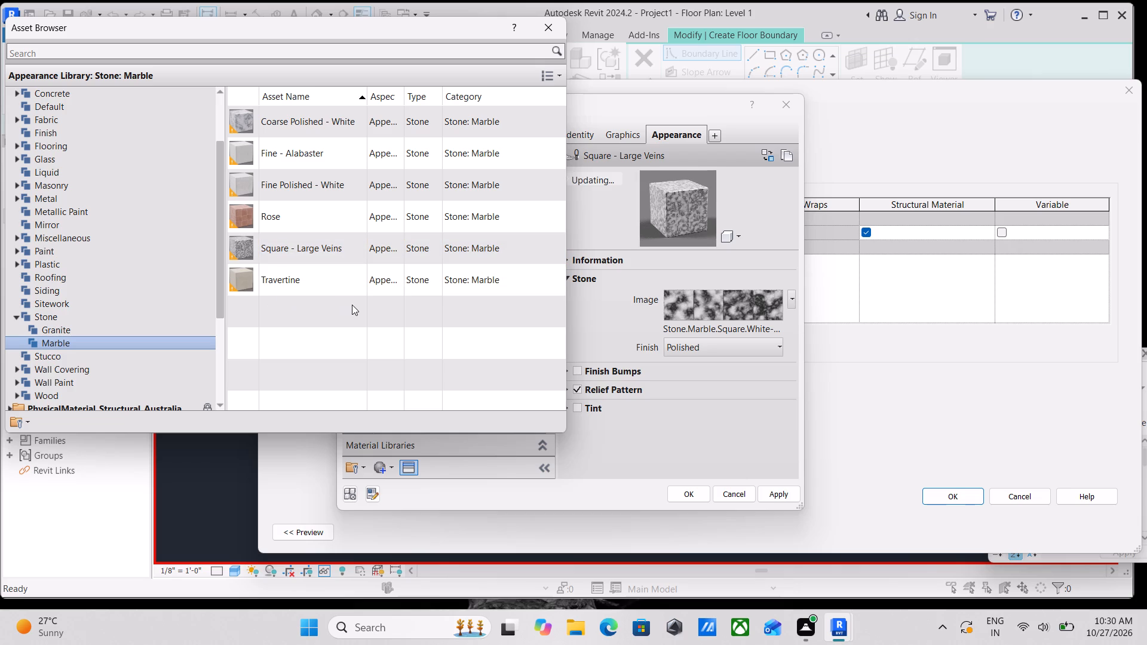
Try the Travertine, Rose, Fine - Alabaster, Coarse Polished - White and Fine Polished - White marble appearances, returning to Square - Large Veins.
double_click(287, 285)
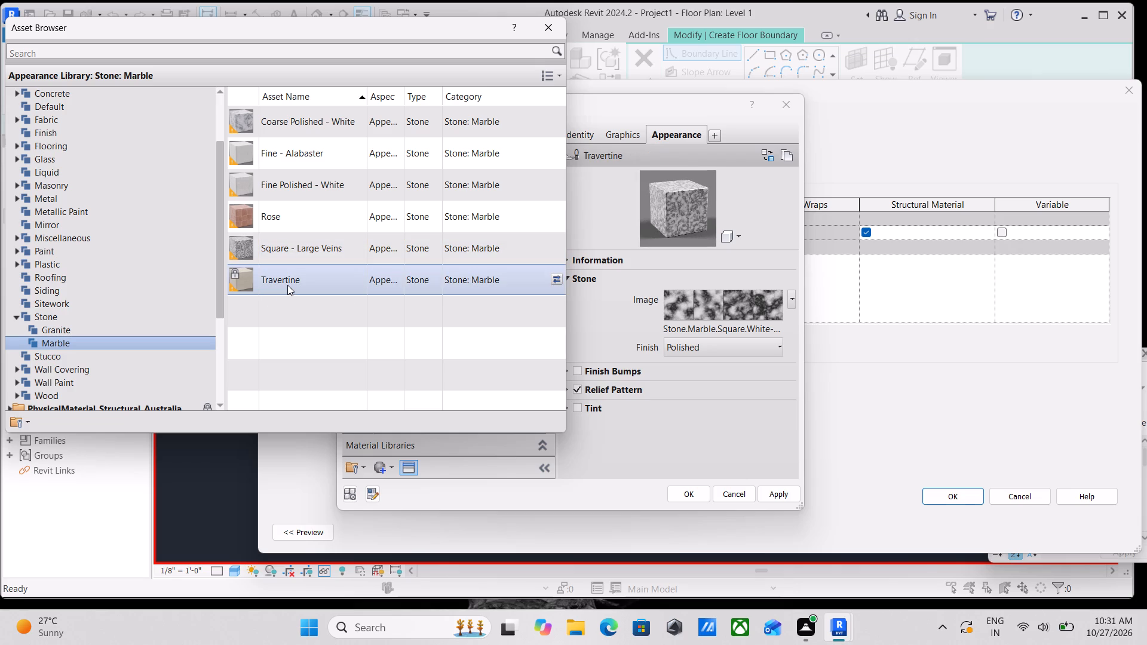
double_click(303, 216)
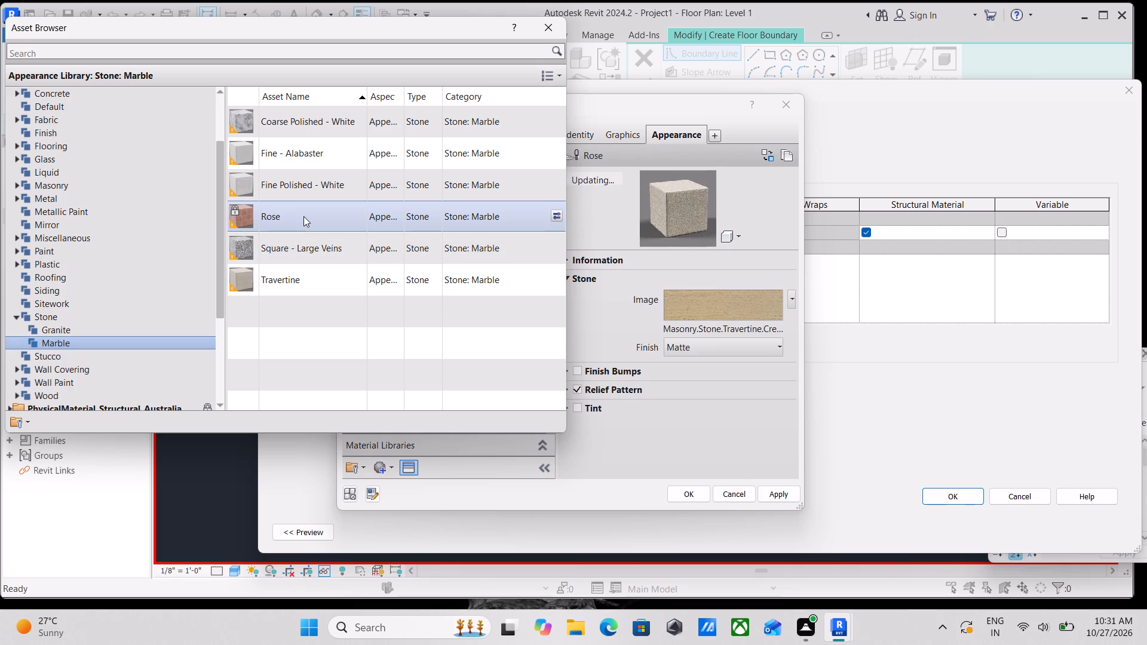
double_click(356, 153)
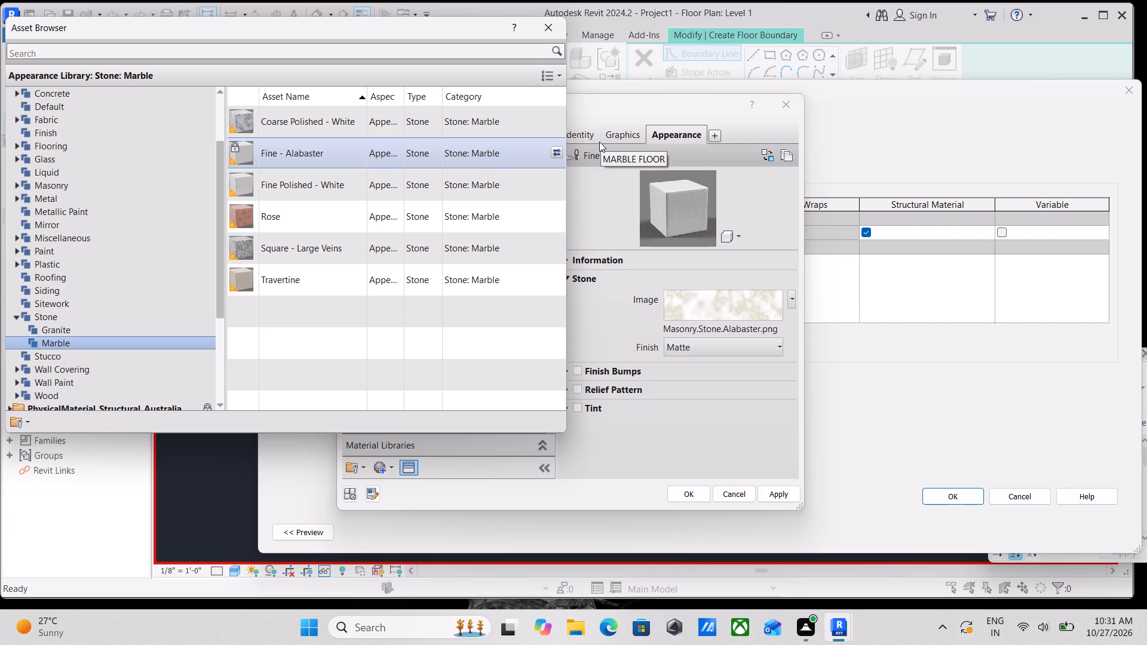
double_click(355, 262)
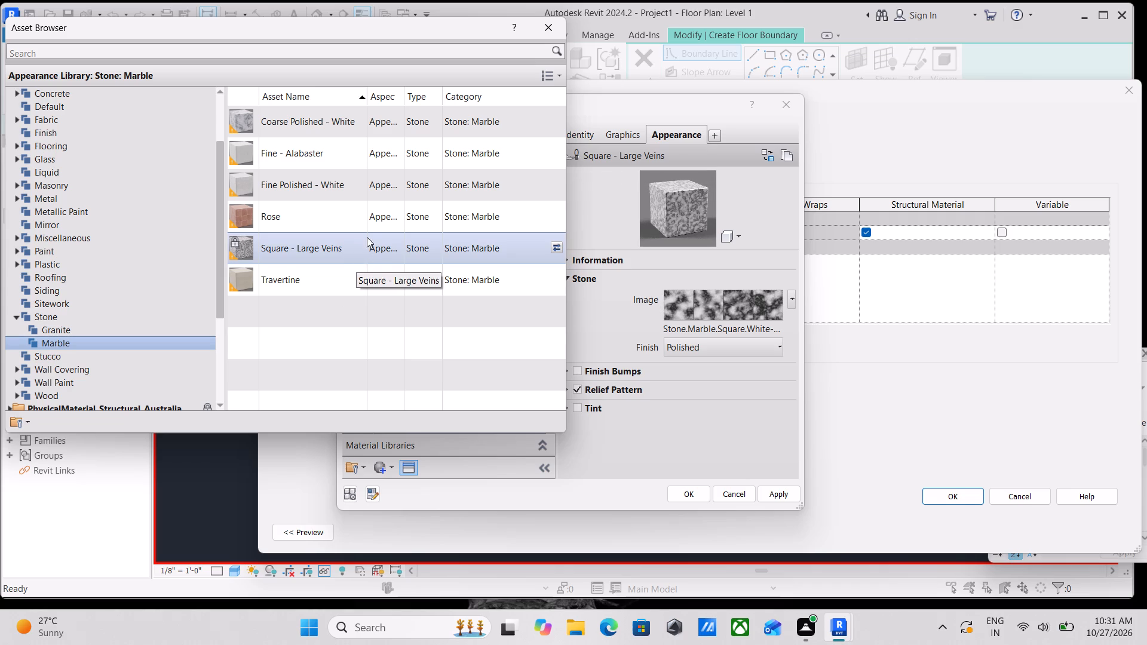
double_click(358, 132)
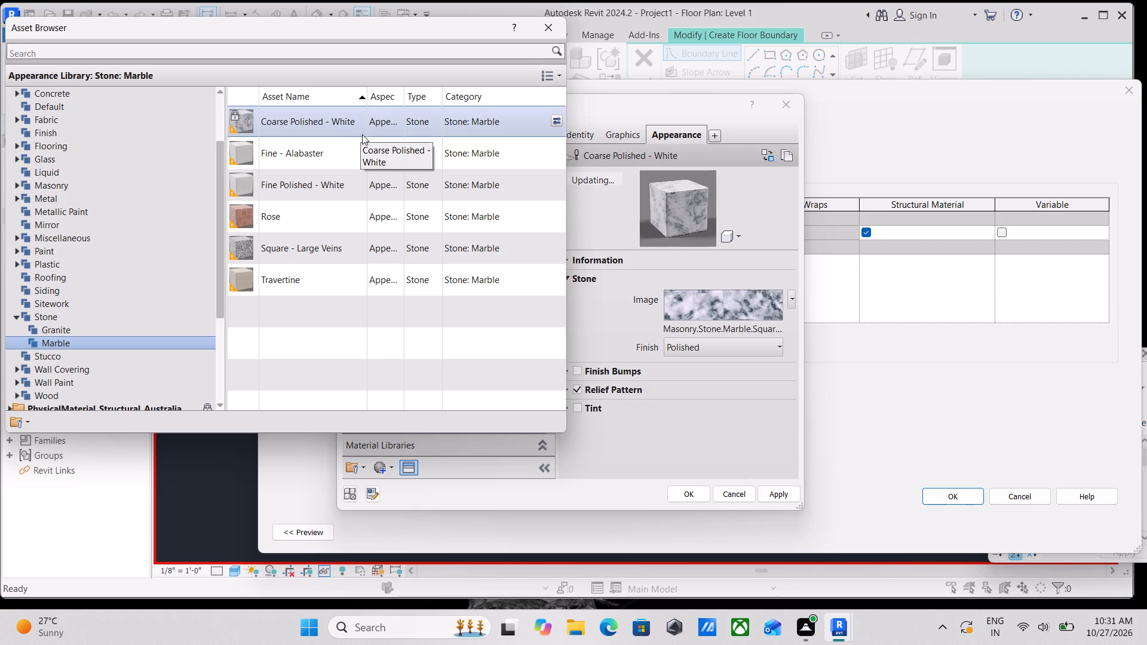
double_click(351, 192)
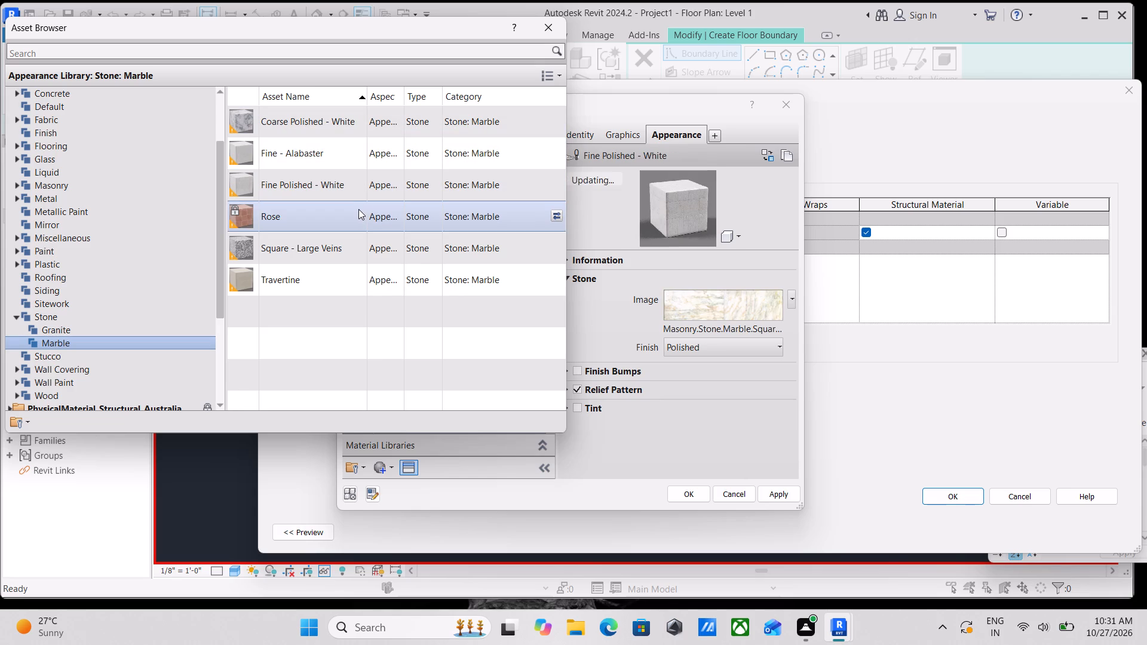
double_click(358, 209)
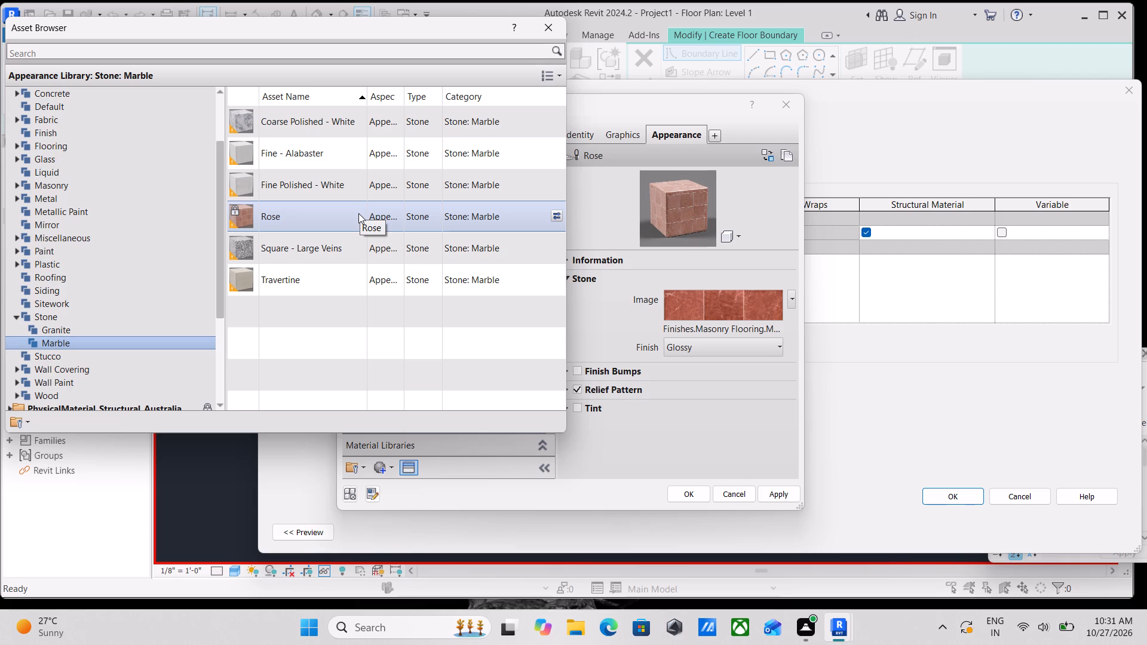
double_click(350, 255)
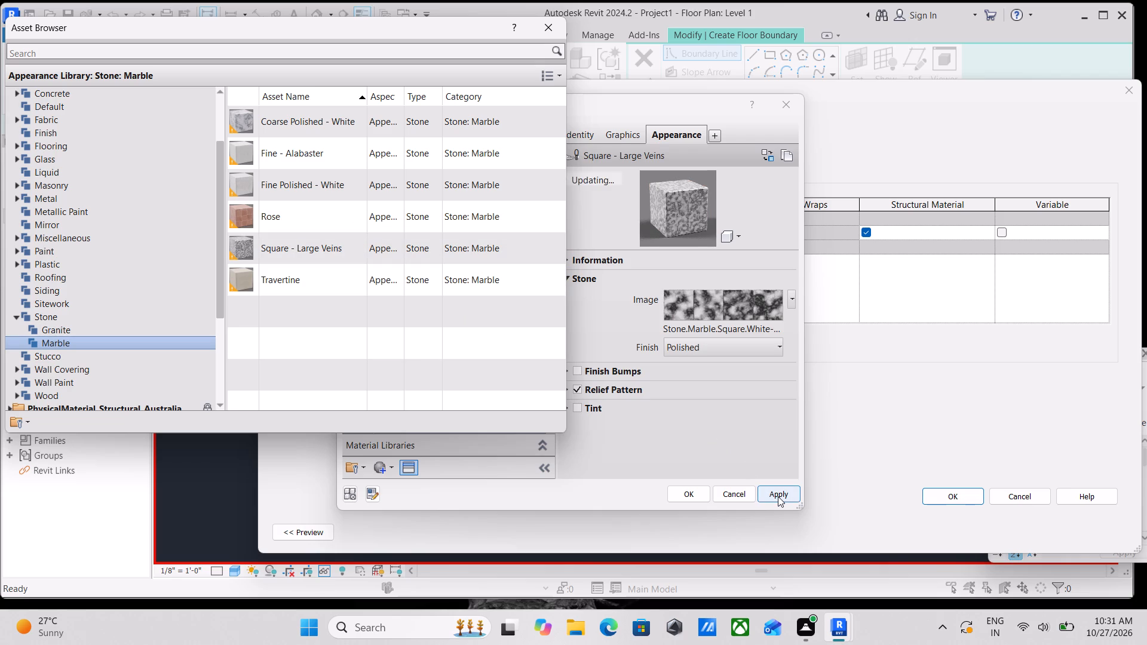
Set the marble appearance's finish to Matte and accept the MARBLE FLOOR material in the floor type's structure.
left_click(723, 348)
left_click(726, 402)
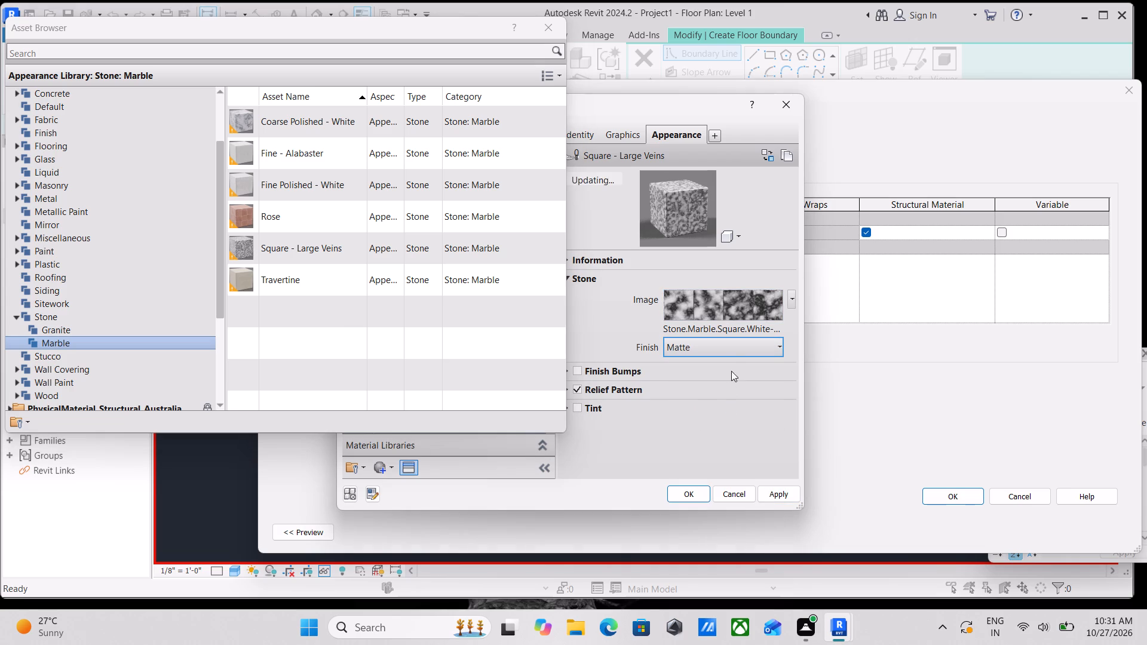
left_click(771, 499)
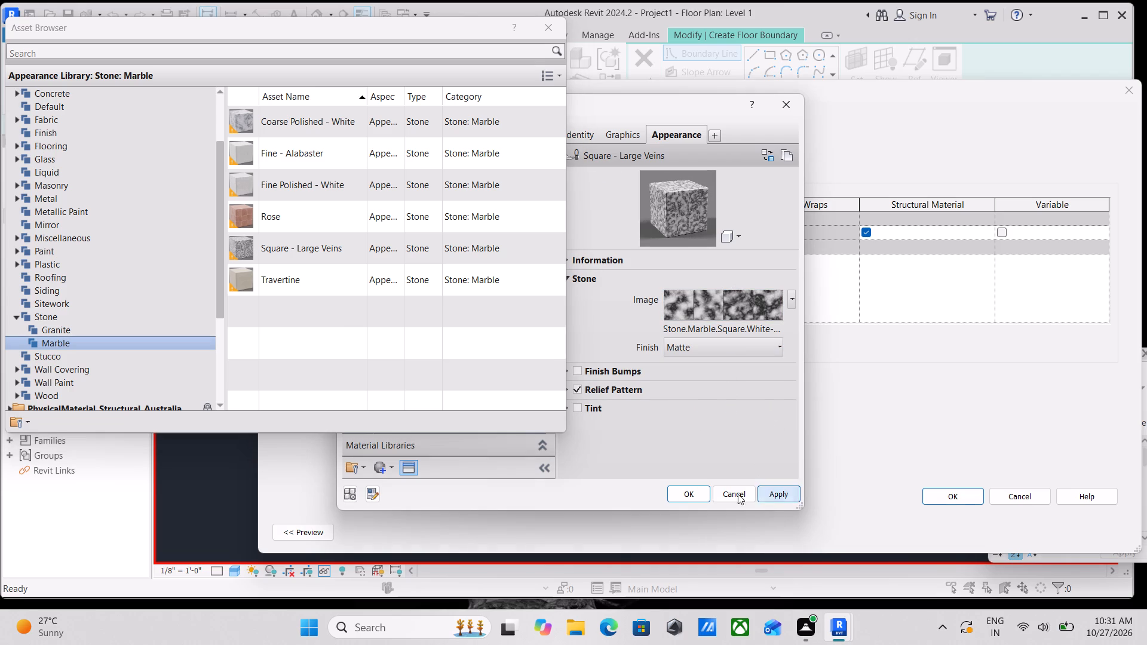
left_click(696, 492)
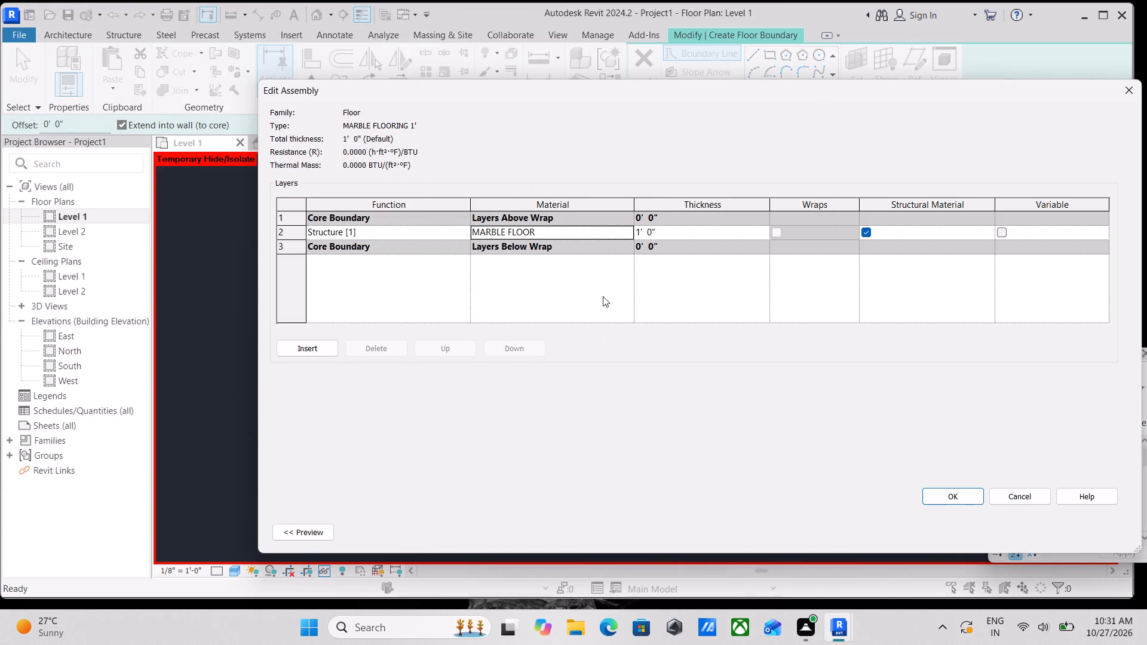
left_click(953, 492)
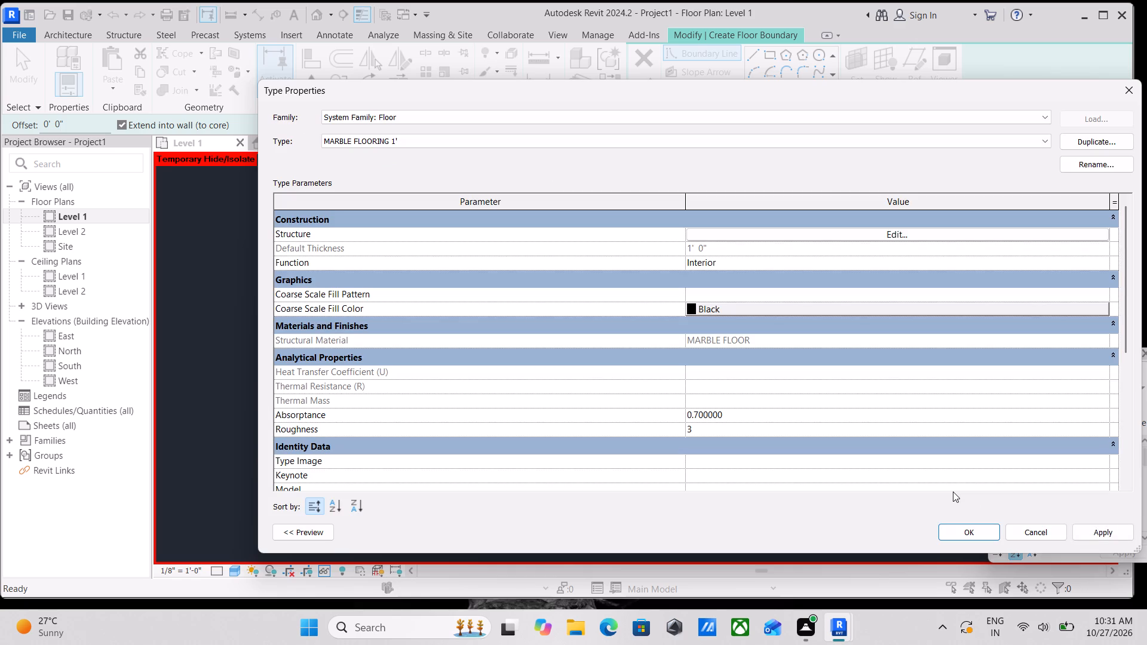
left_click(1100, 533)
left_click(979, 531)
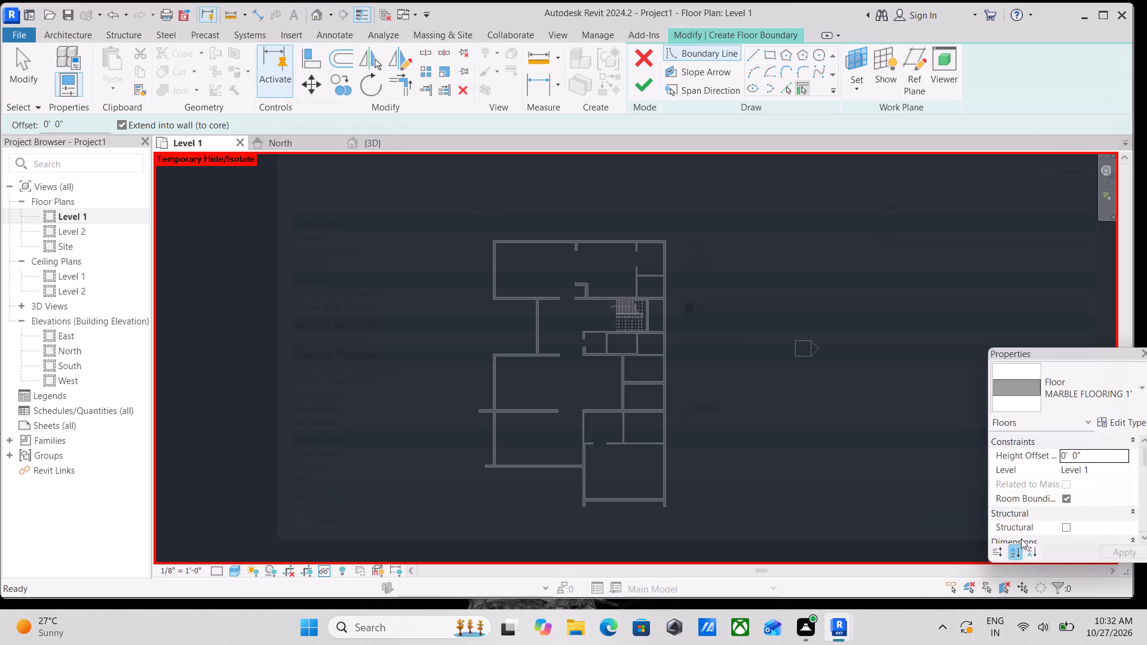
Start a straight-line floor boundary at the outer corner where the villa plan's upper wall meets its left wall.
left_click(766, 53)
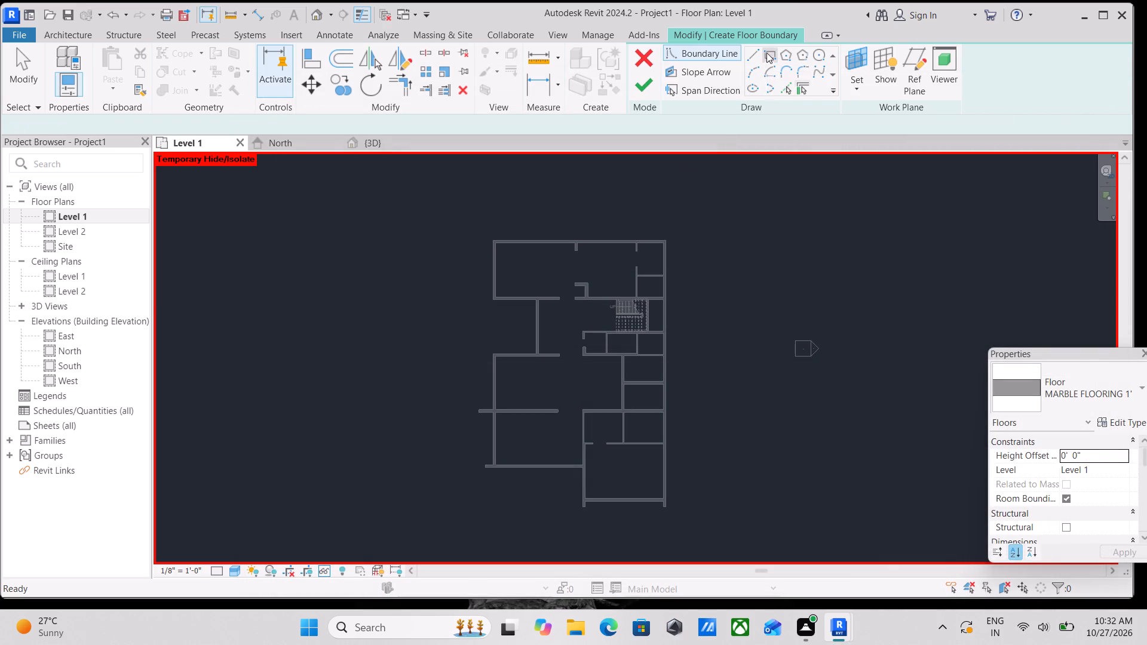
scroll(612, 200, "up", 2)
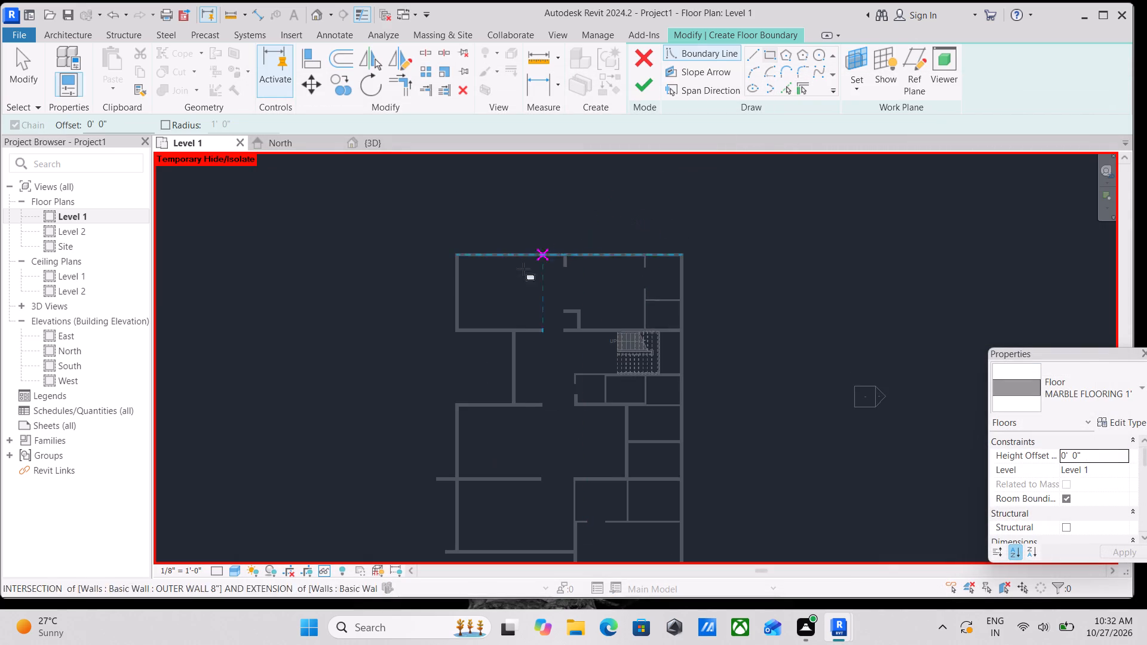
scroll(455, 287, "up", 3)
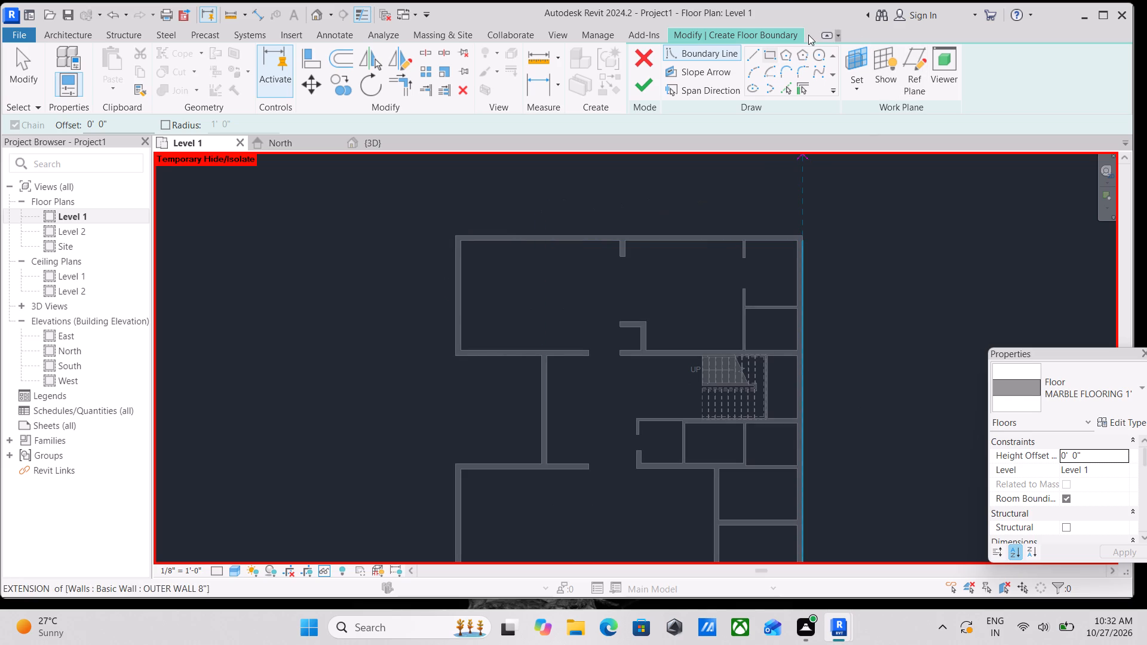
left_click(755, 52)
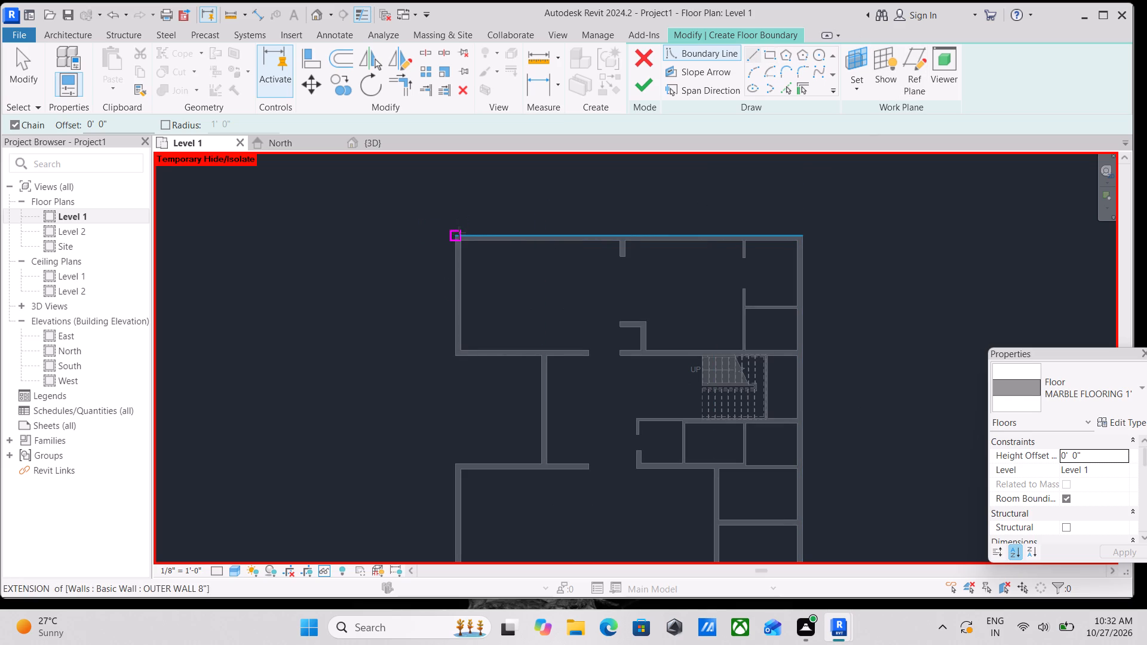
left_click(458, 234)
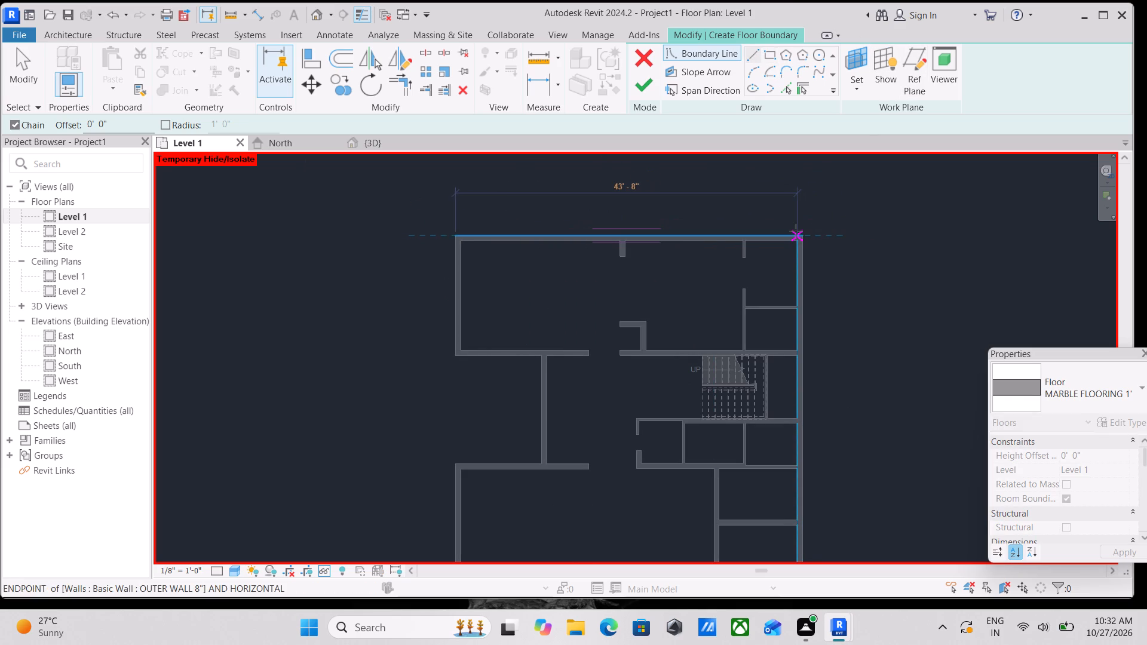
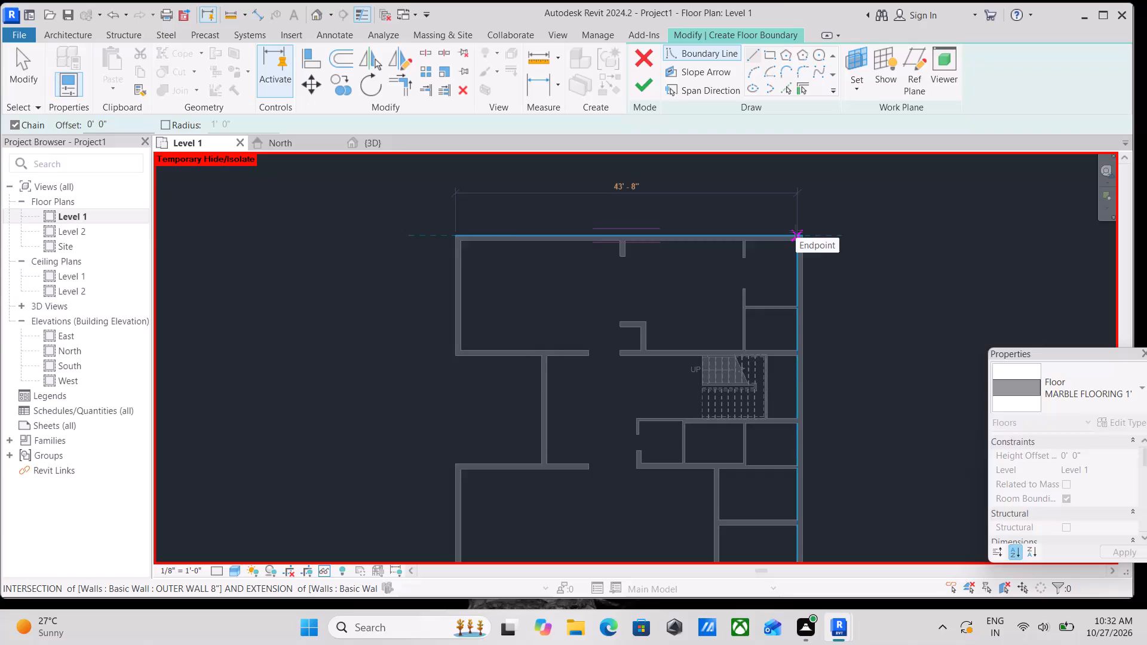
Draw the floor boundary's upper edge about 44'-4" long to the outer corner where the upper wall meets the right wall.
scroll(796, 231, "up", 2)
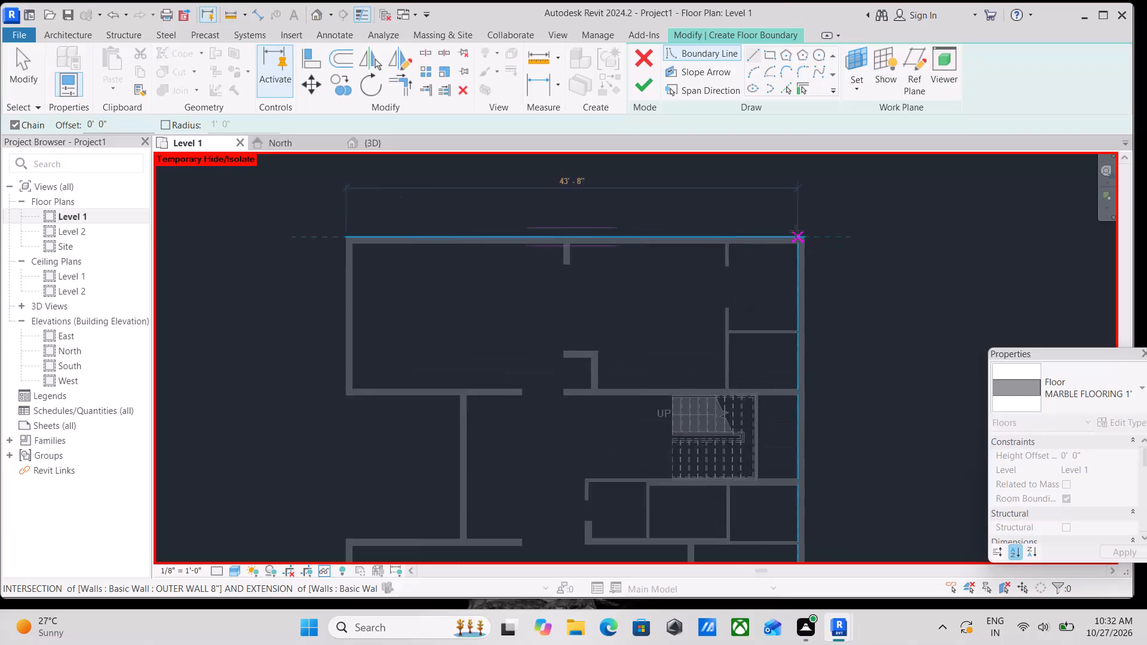
scroll(796, 231, "up", 1)
left_click(805, 238)
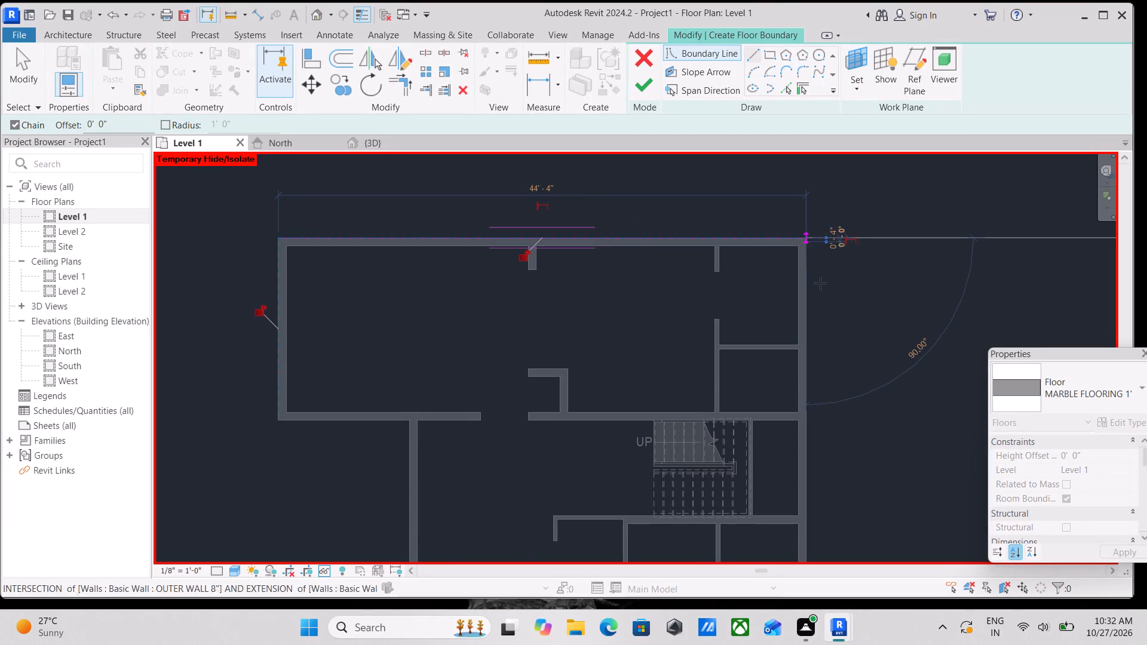
Continue the boundary down the outer face of the right wall to the outer face of the lowest cross wall.
scroll(834, 333, "down", 1)
middle_click_drag(830, 331, 778, 11)
scroll(777, 292, "down", 3)
middle_click_drag(771, 226, 770, 107)
scroll(770, 404, "up", 1)
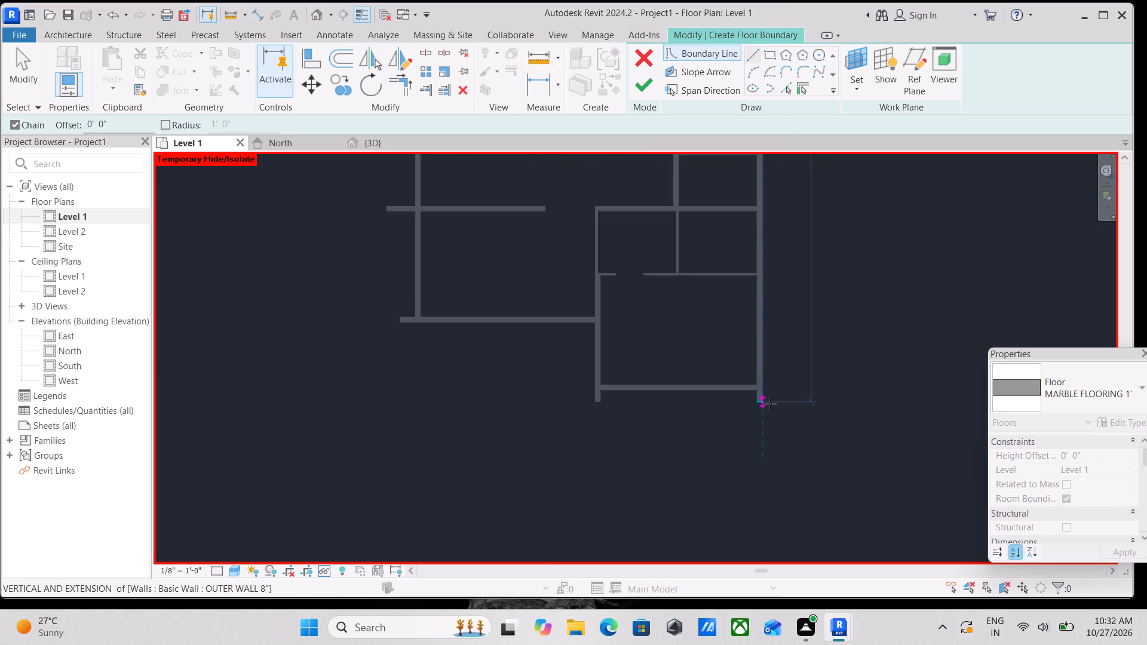
scroll(770, 404, "up", 3)
scroll(765, 408, "down", 4)
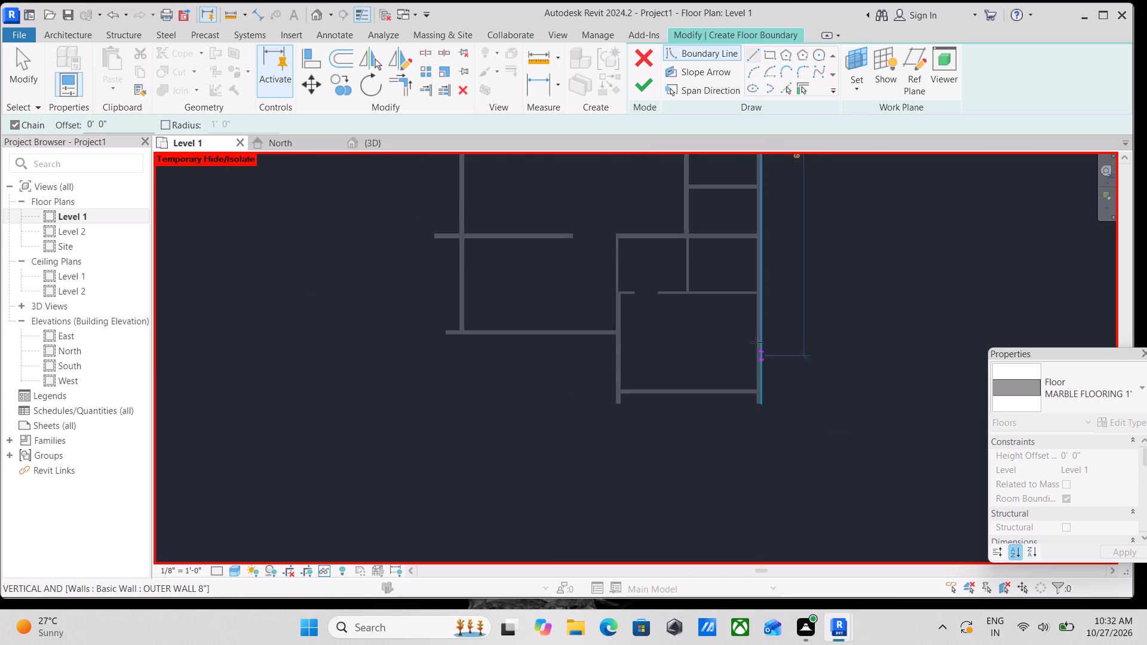
scroll(755, 338, "down", 3)
middle_click_drag(755, 338, 767, 401)
scroll(763, 288, "down", 1)
middle_click_drag(763, 288, 790, 372)
middle_click_drag(805, 382, 798, 242)
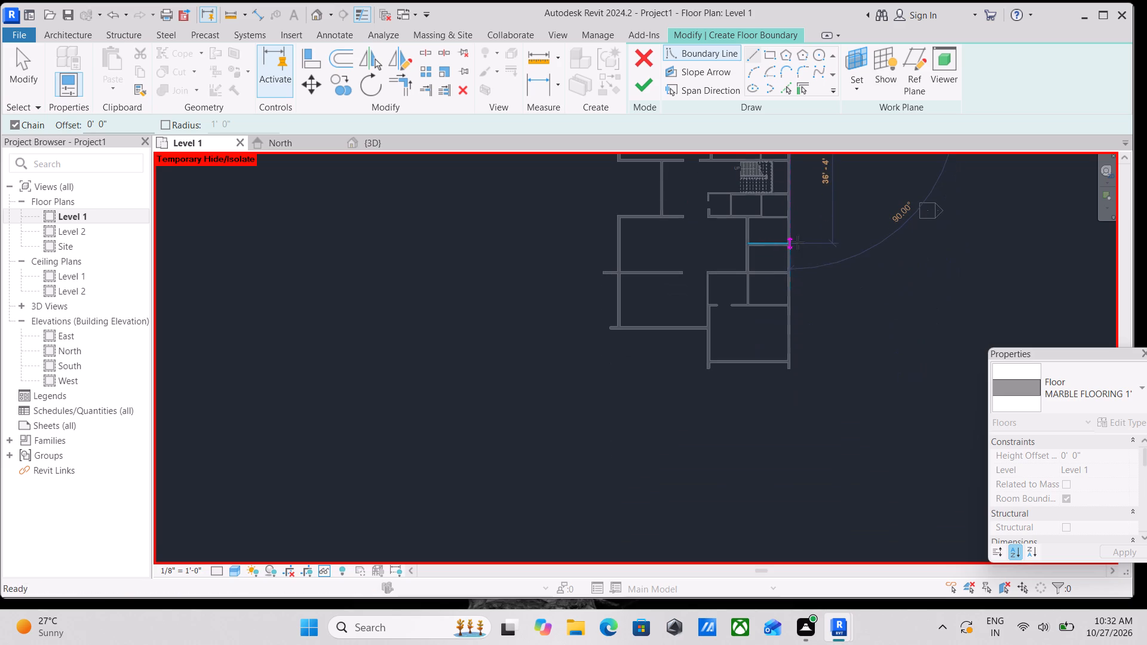
scroll(794, 374, "up", 3)
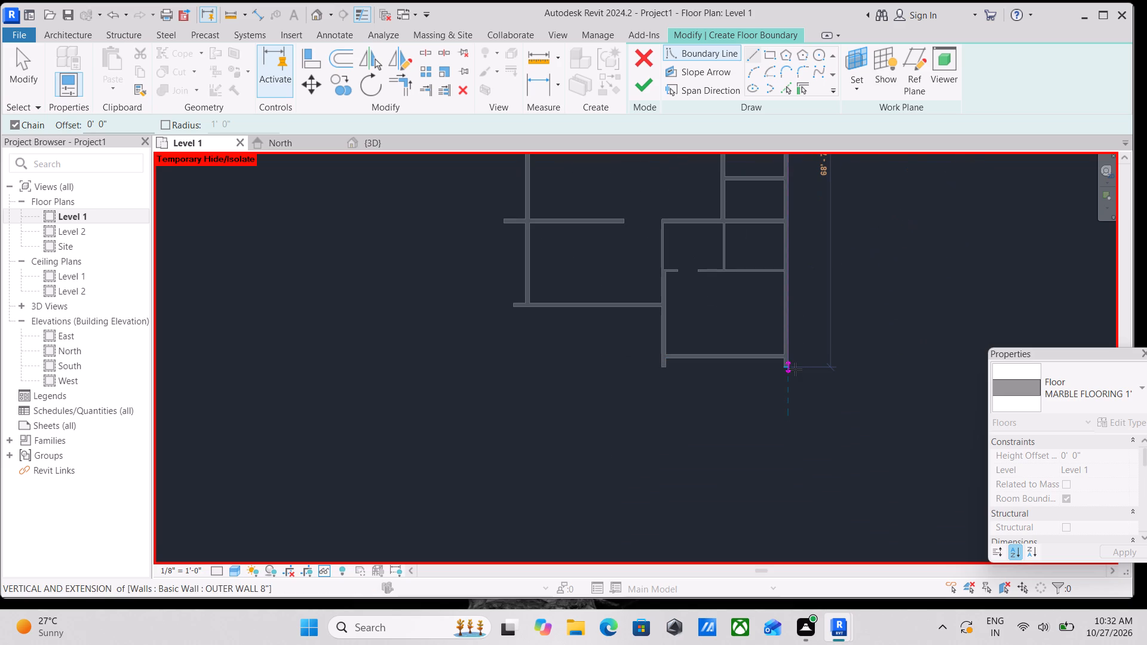
scroll(789, 370, "up", 3)
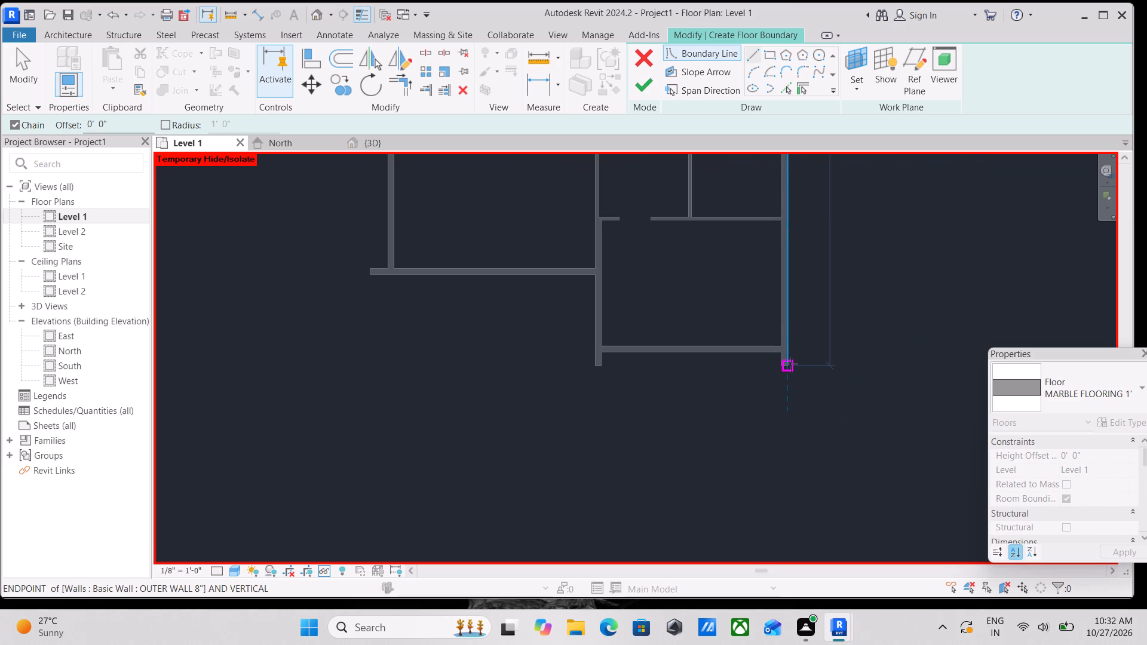
left_click(791, 355)
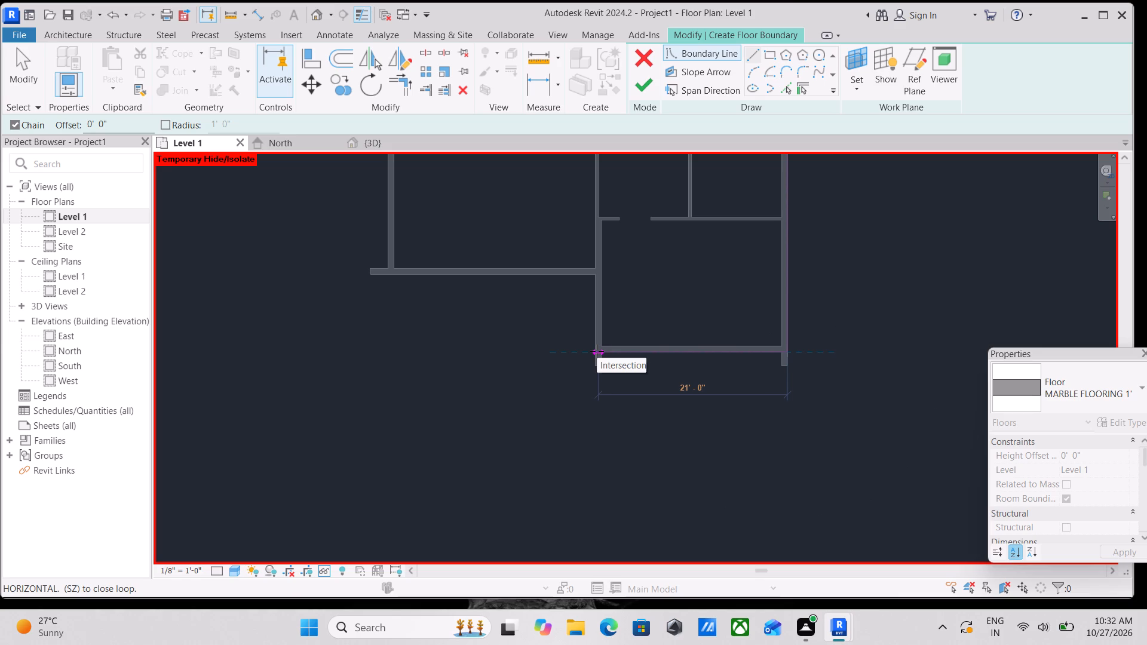
Trace the lowest room's lower wall for about 21'-4" and its left wall up to the adjoining lower wall.
scroll(593, 351, "up", 3)
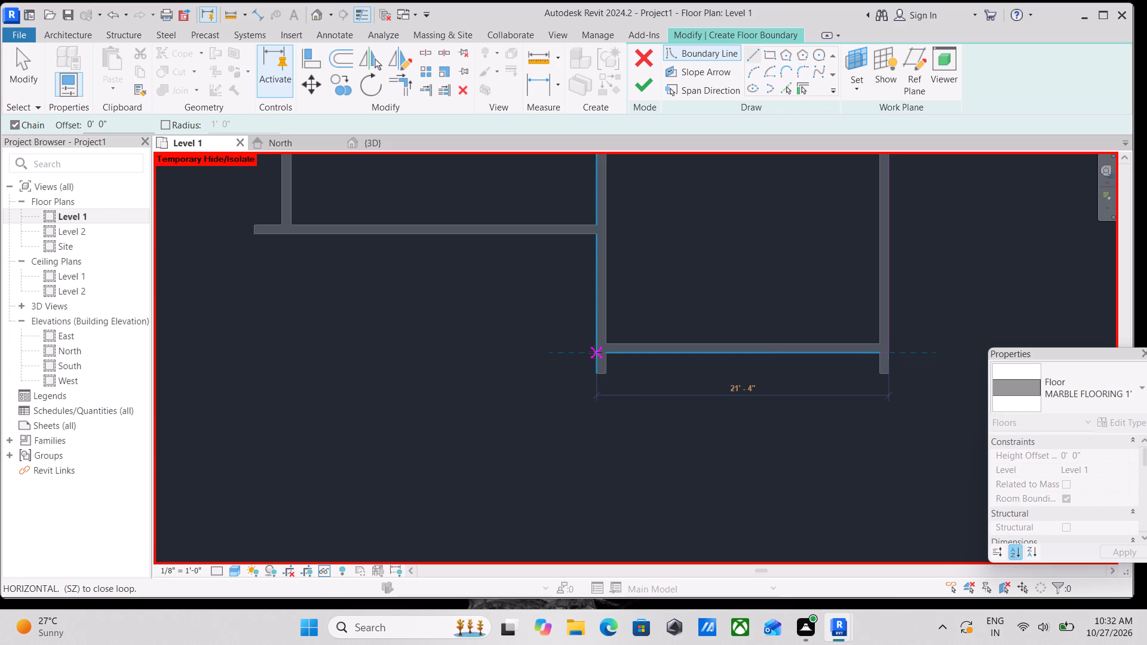
left_click(595, 352)
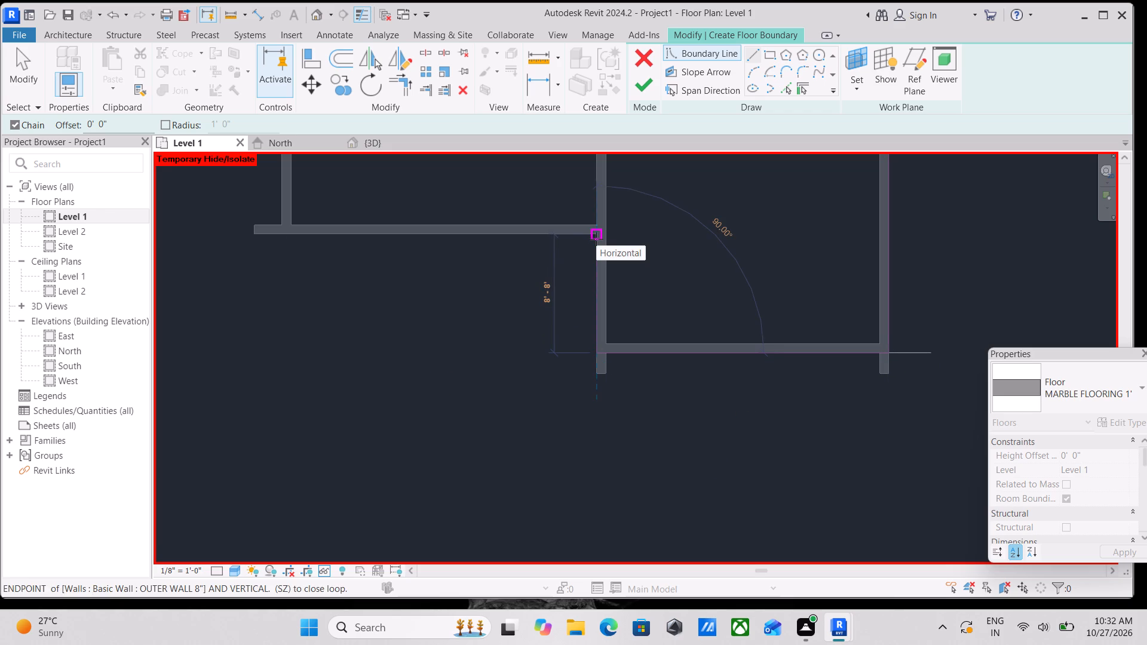
left_click(596, 239)
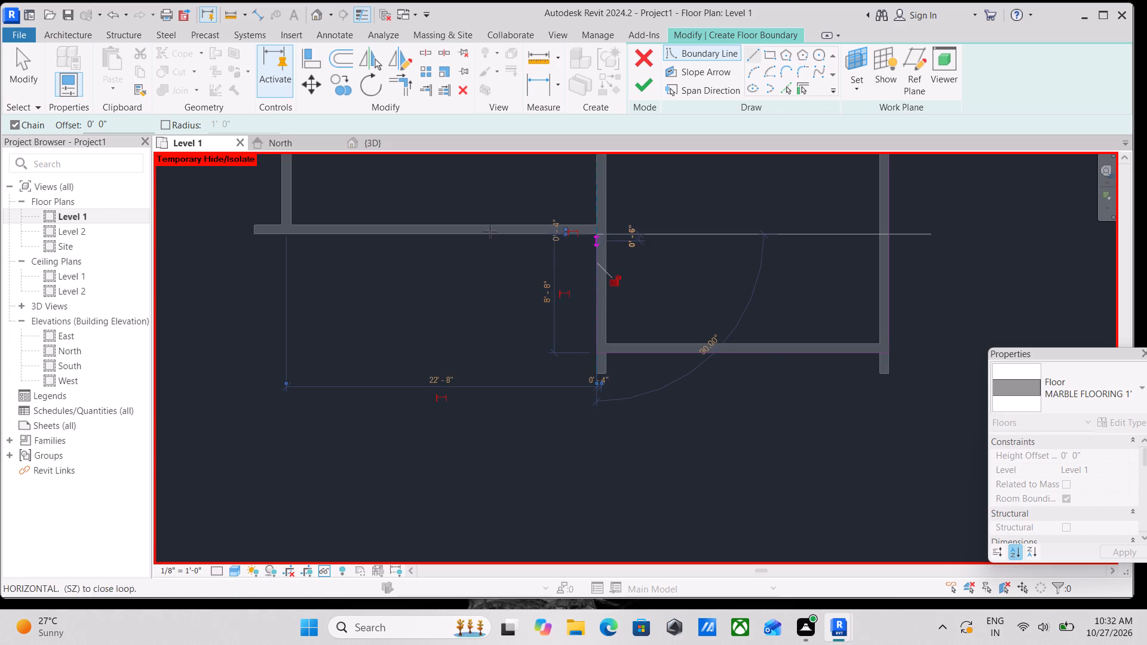
Trace the adjoining lower wall about 25'-0" leftward and around its projecting end back to the left outer wall.
middle_click_drag(303, 251, 516, 301)
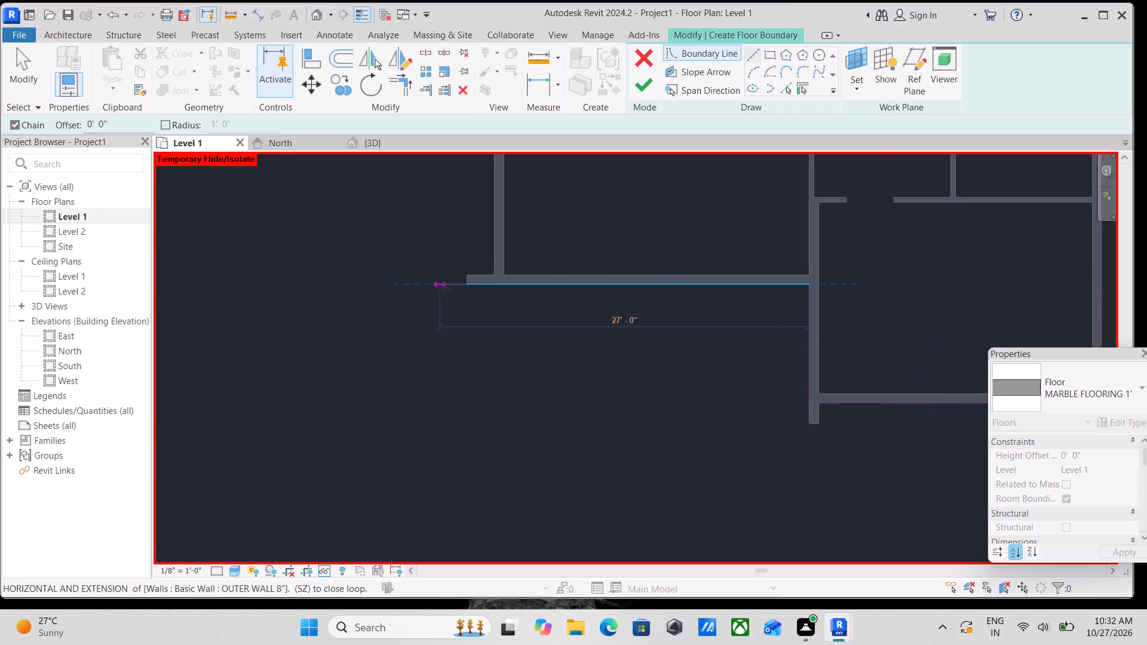
scroll(465, 288, "up", 4)
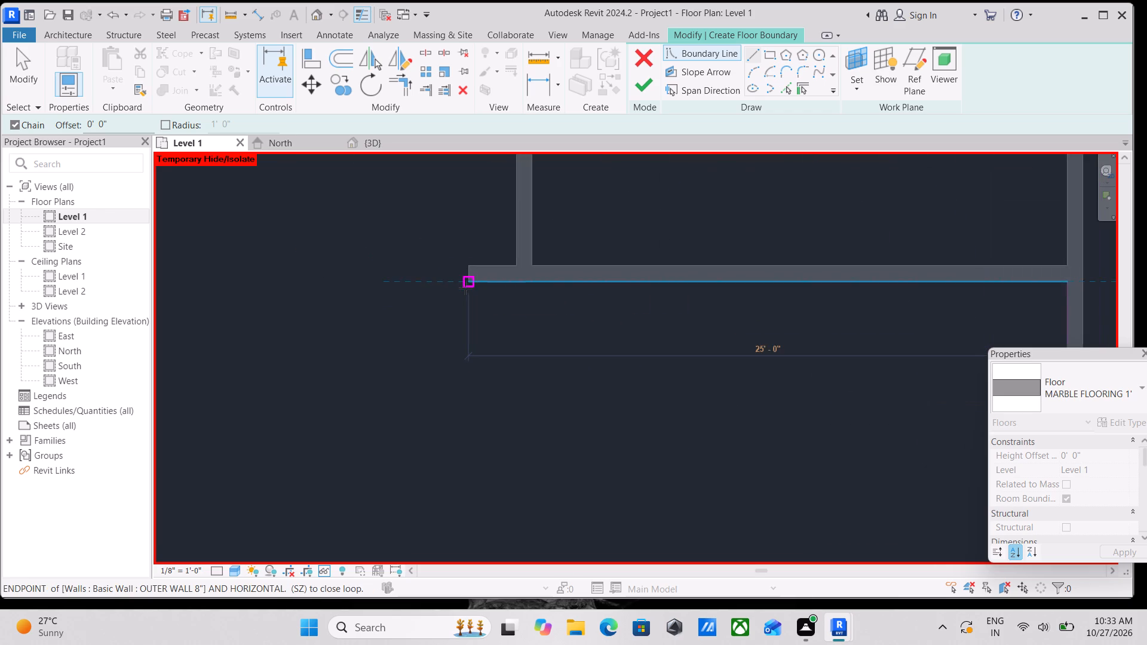
scroll(465, 288, "up", 2)
left_click(470, 284)
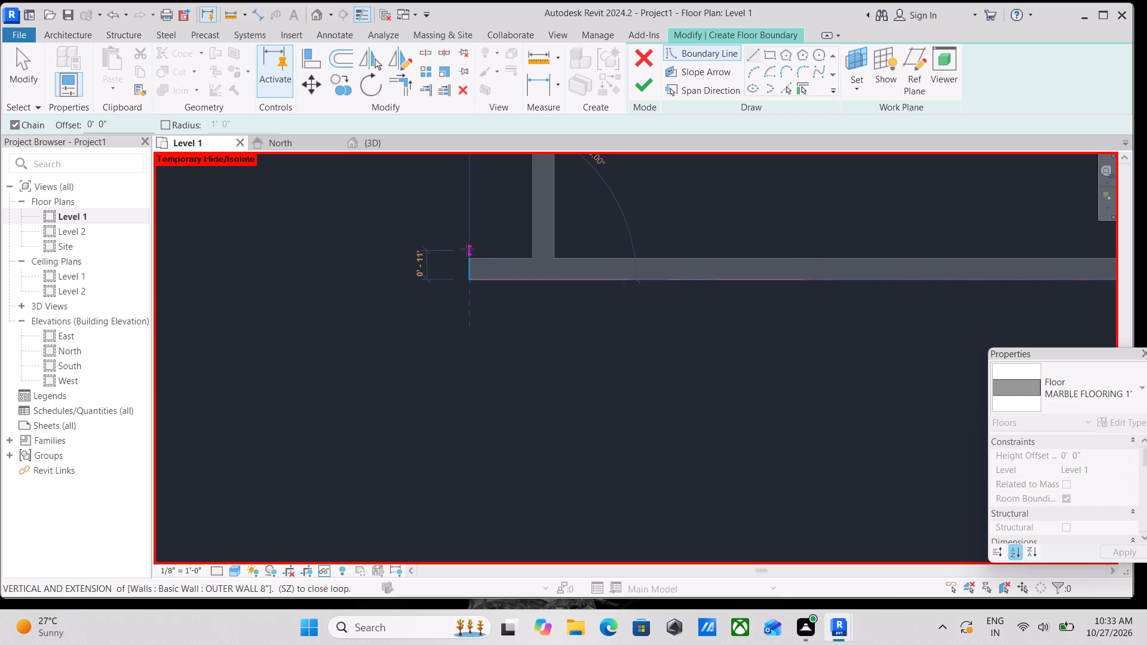
left_click(468, 260)
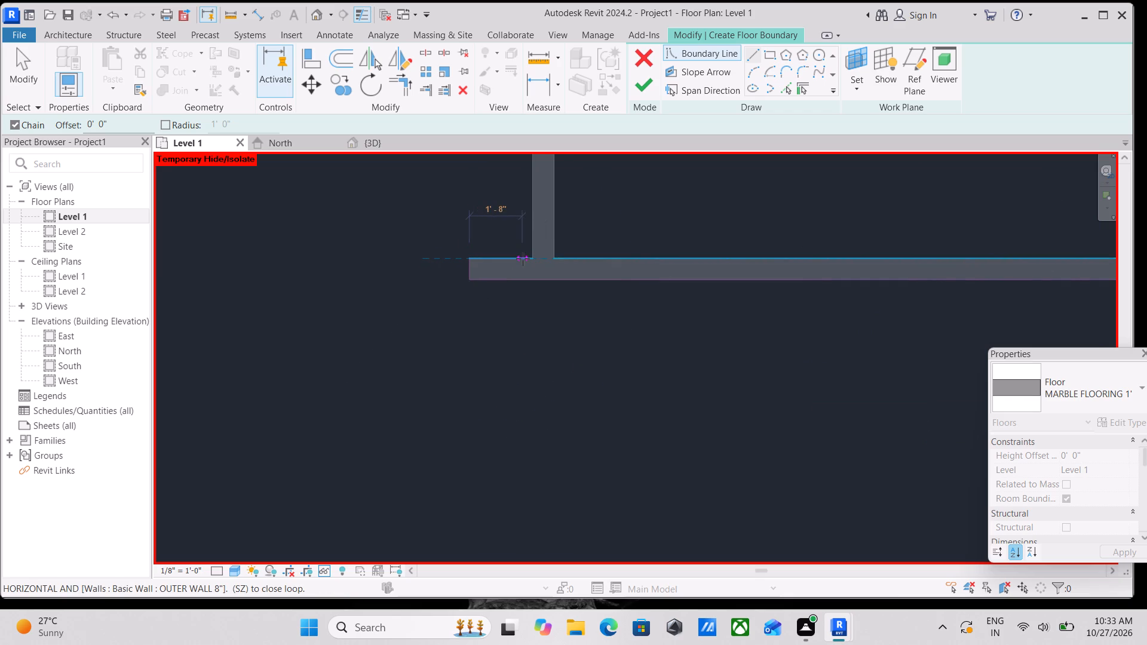
left_click_drag(528, 257, 529, 251)
Continue the boundary about 13'-6" up the left outer wall and around the projecting end of the middle cross wall.
scroll(525, 182, "down", 2)
middle_click_drag(525, 191, 572, 340)
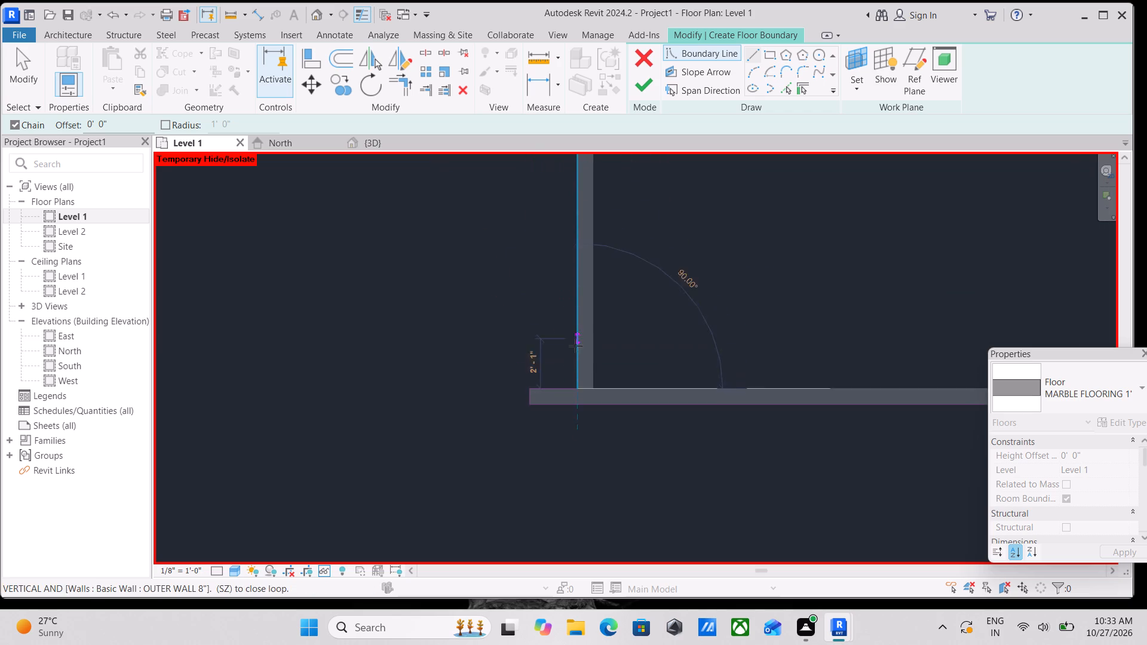
scroll(591, 208, "down", 3)
middle_click_drag(590, 217, 630, 388)
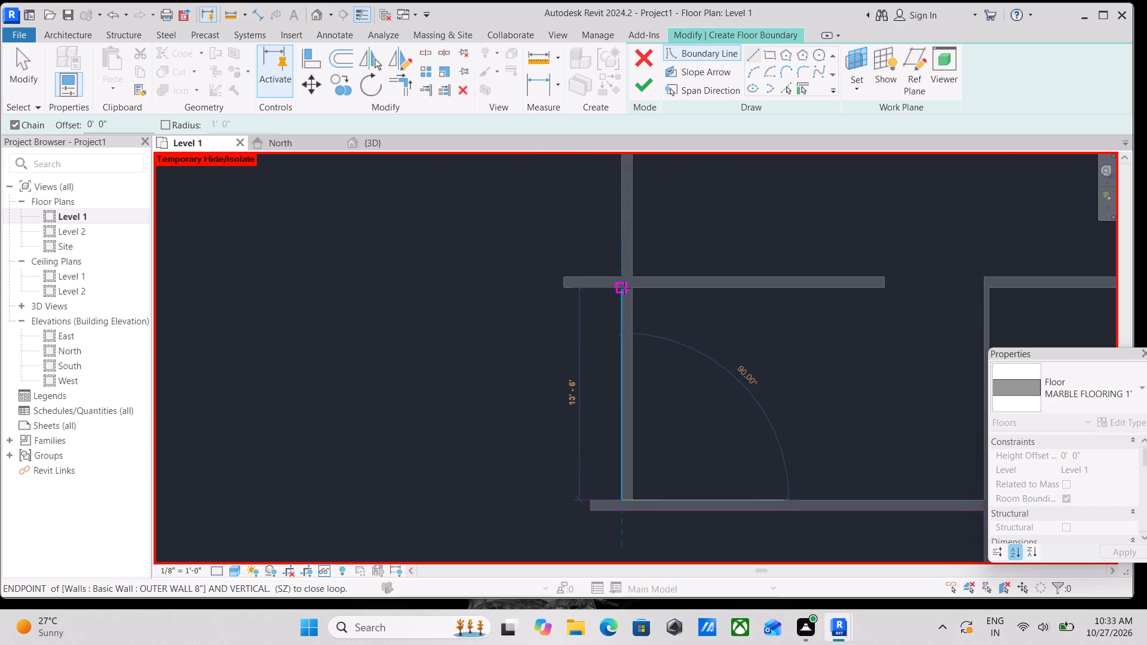
left_click(626, 288)
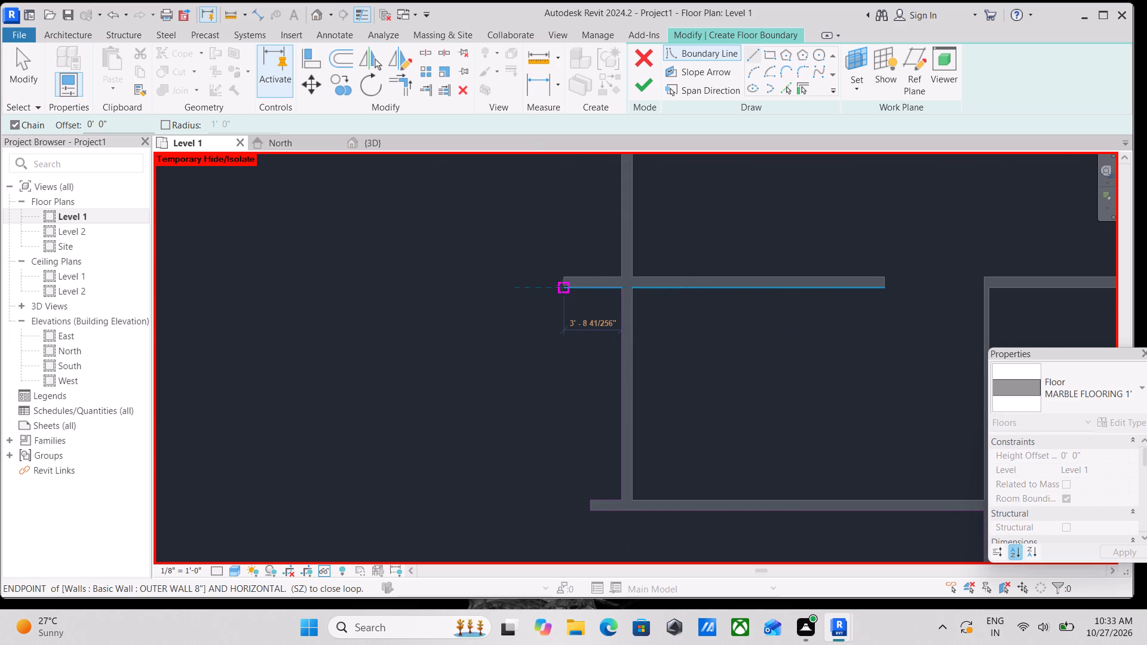
left_click(562, 286)
left_click(562, 278)
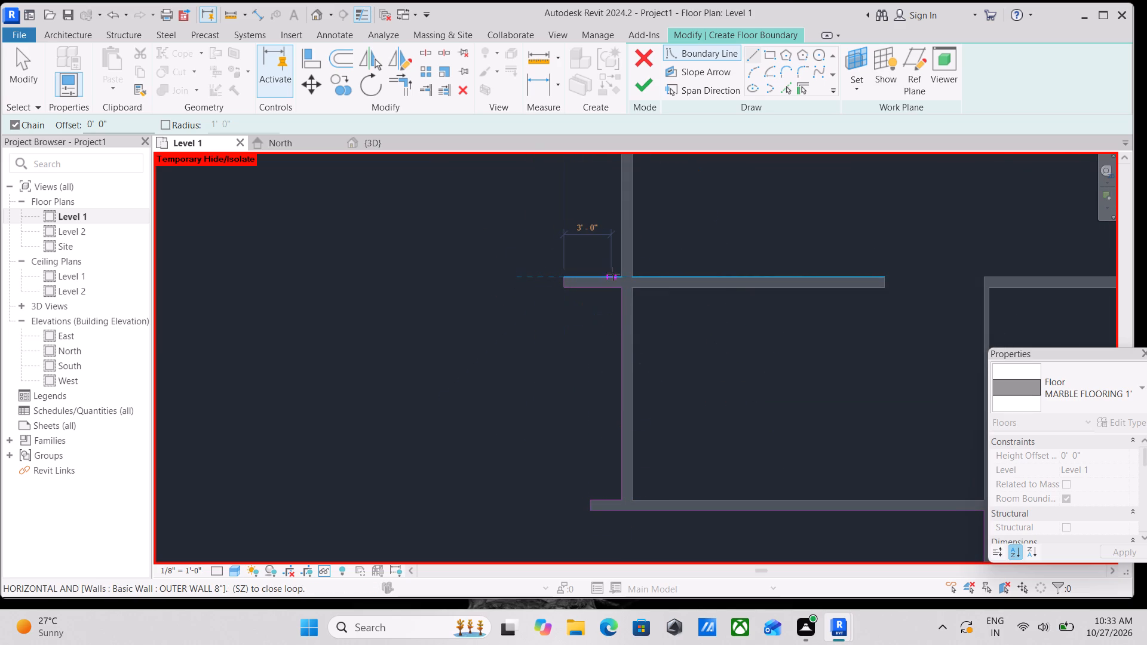
left_click(617, 274)
Trace the left outer wall upward and around the recess, ending with an edge about 11'-0" long to the upper-left room's outer wall.
scroll(619, 189, "down", 1)
middle_click_drag(619, 189, 617, 371)
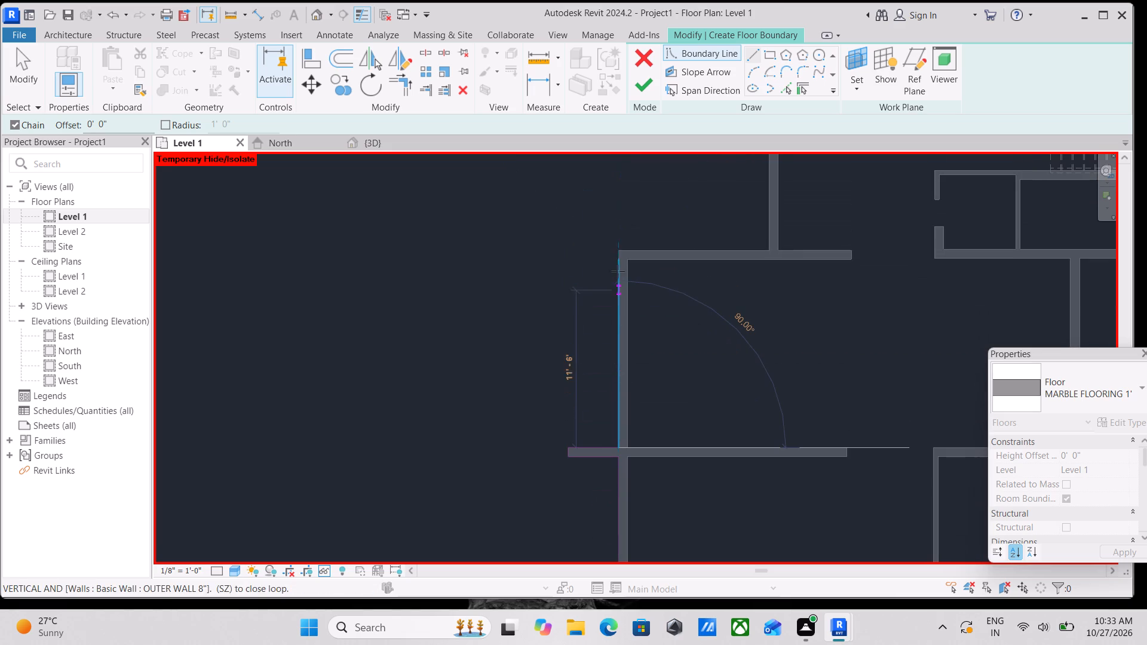
left_click(618, 245)
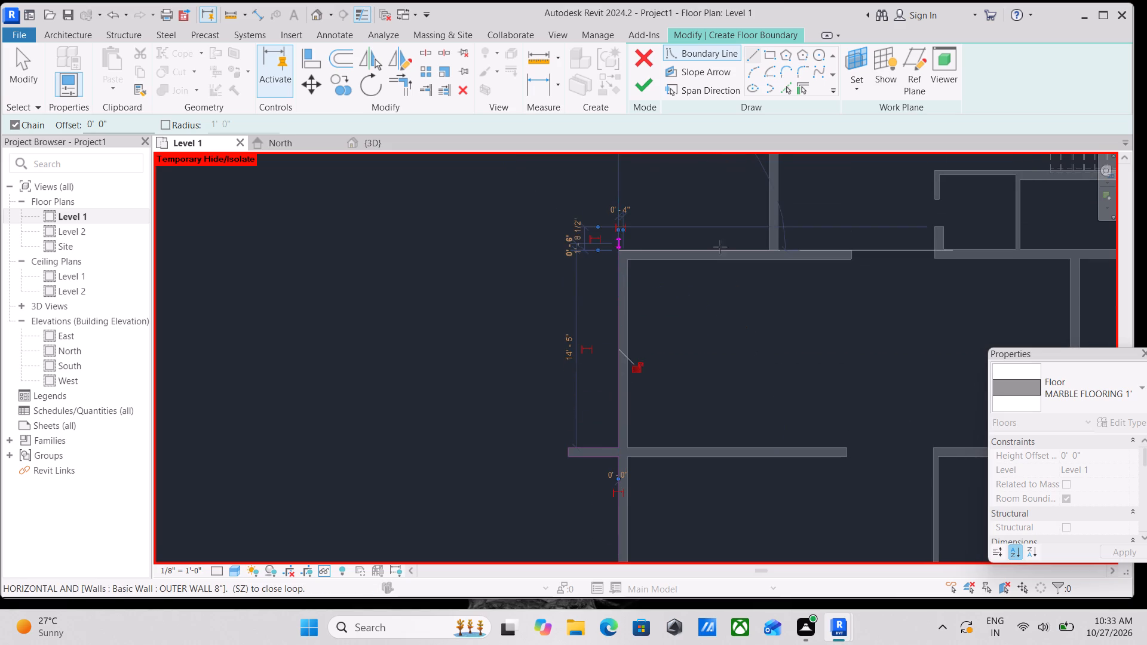
left_click(766, 246)
middle_click_drag(752, 198, 759, 409)
scroll(763, 238, "down", 1)
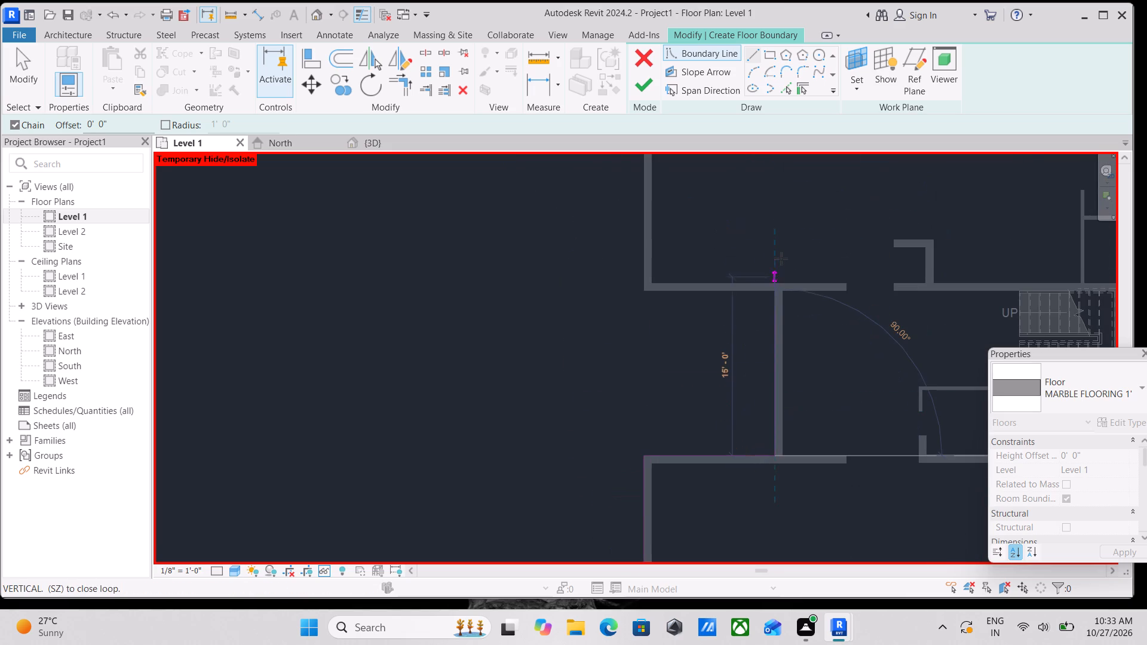
left_click(774, 288)
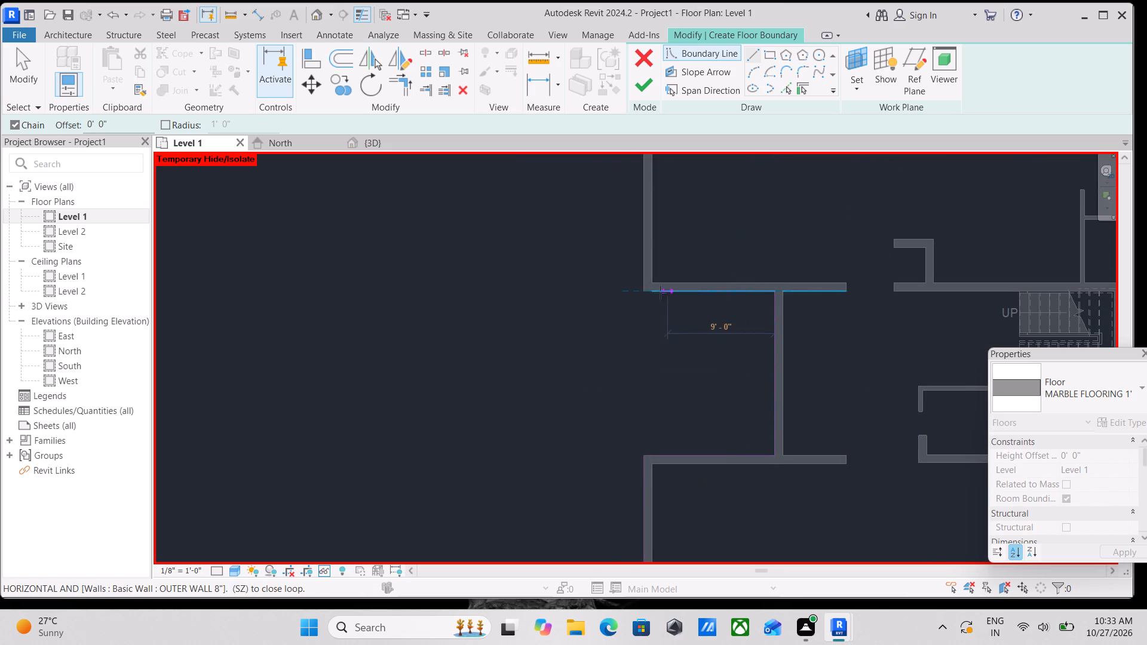
left_click(642, 288)
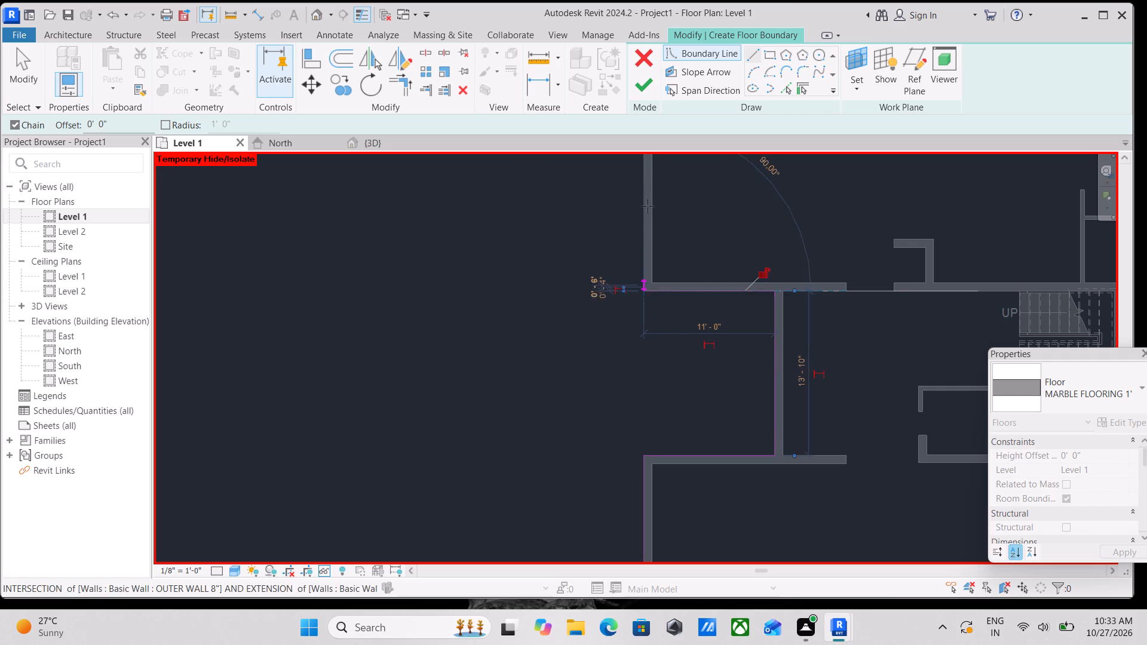
Close the boundary up the upper-left room's outer wall at the starting corner and finish the marble floor sketch.
scroll(651, 182, "down", 1)
middle_click_drag(651, 182, 672, 351)
scroll(672, 228, "down", 3)
middle_click_drag(672, 228, 673, 263)
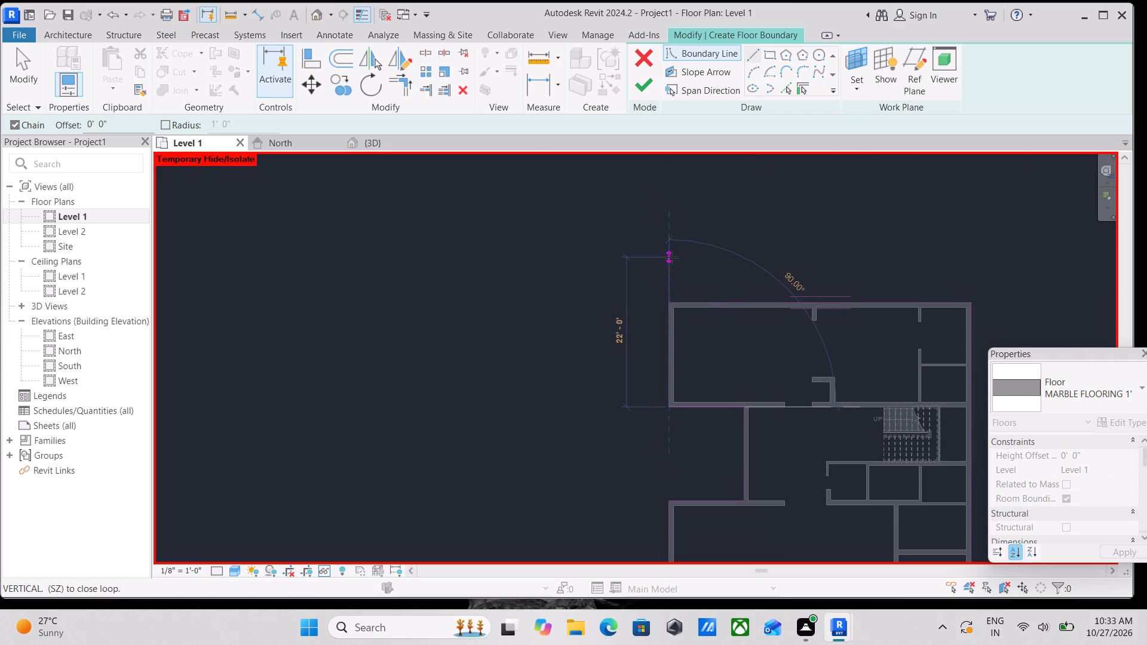
scroll(665, 292, "up", 4)
scroll(664, 308, "down", 1)
scroll(665, 312, "up", 4)
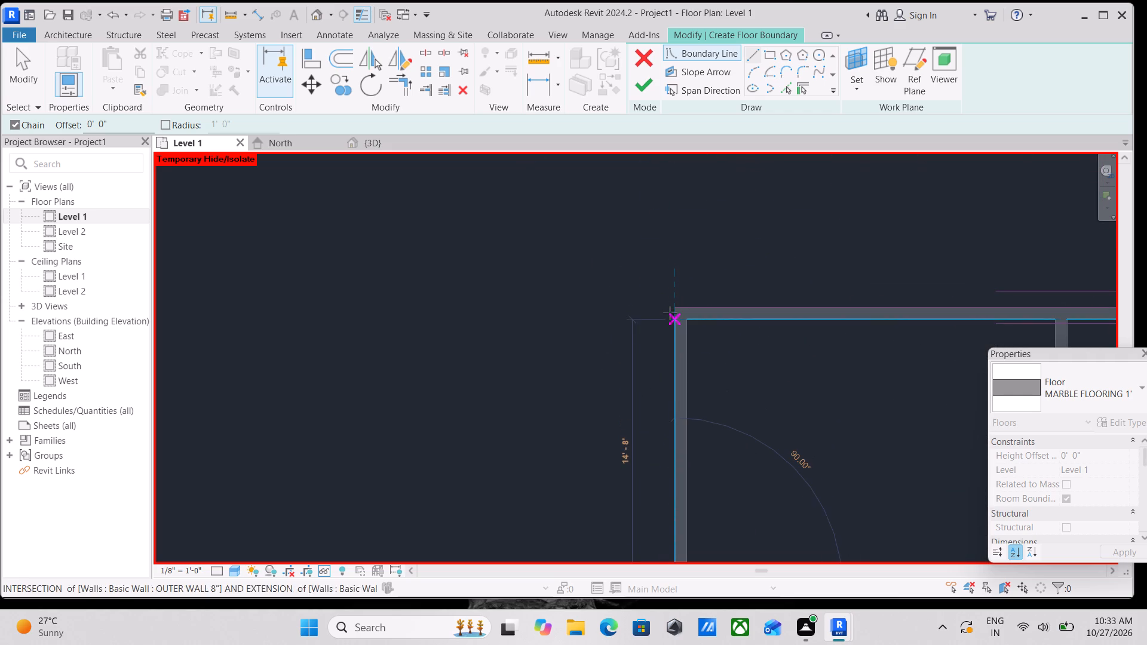
left_click(670, 310)
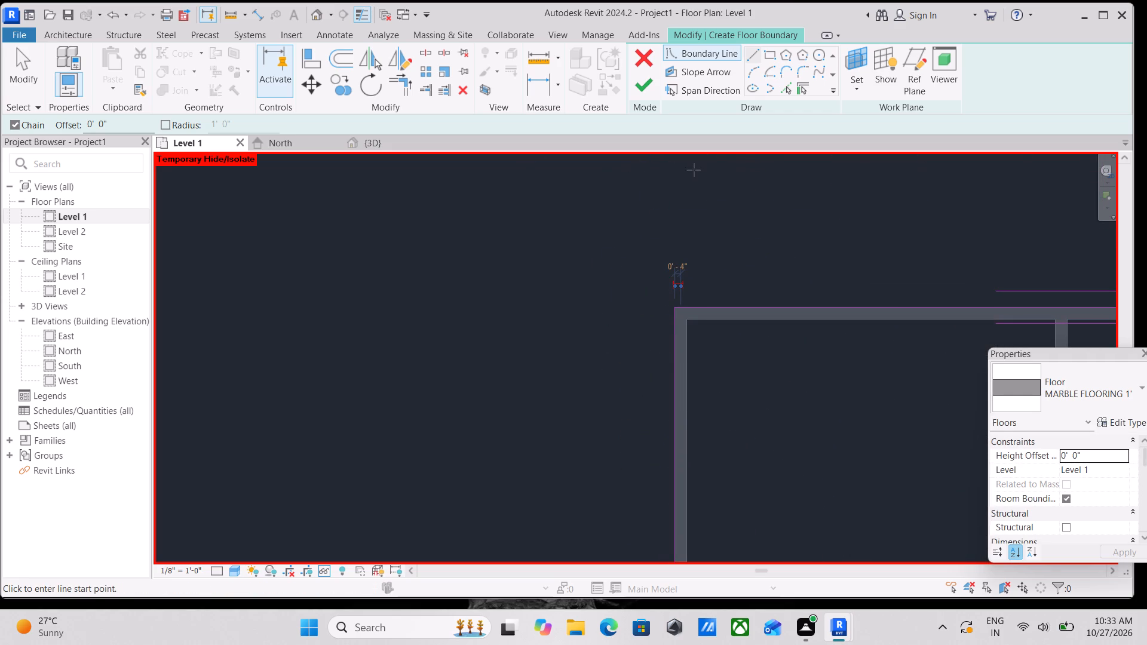
scroll(694, 170, "down", 4)
left_click(645, 87)
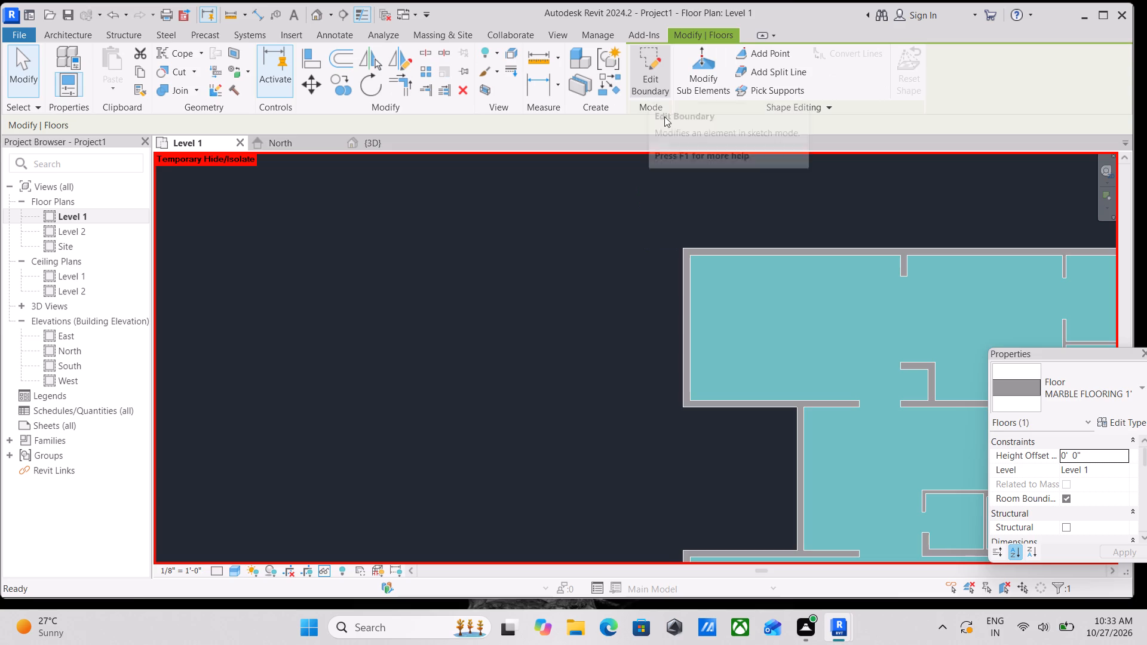
Examine the new marble floor's coverage across the Level 1 plan, then clear its selection.
scroll(697, 191, "down", 3)
middle_click_drag(697, 191, 461, 77)
scroll(596, 219, "down", 1)
middle_click_drag(596, 219, 545, 124)
middle_click_drag(533, 244, 612, 279)
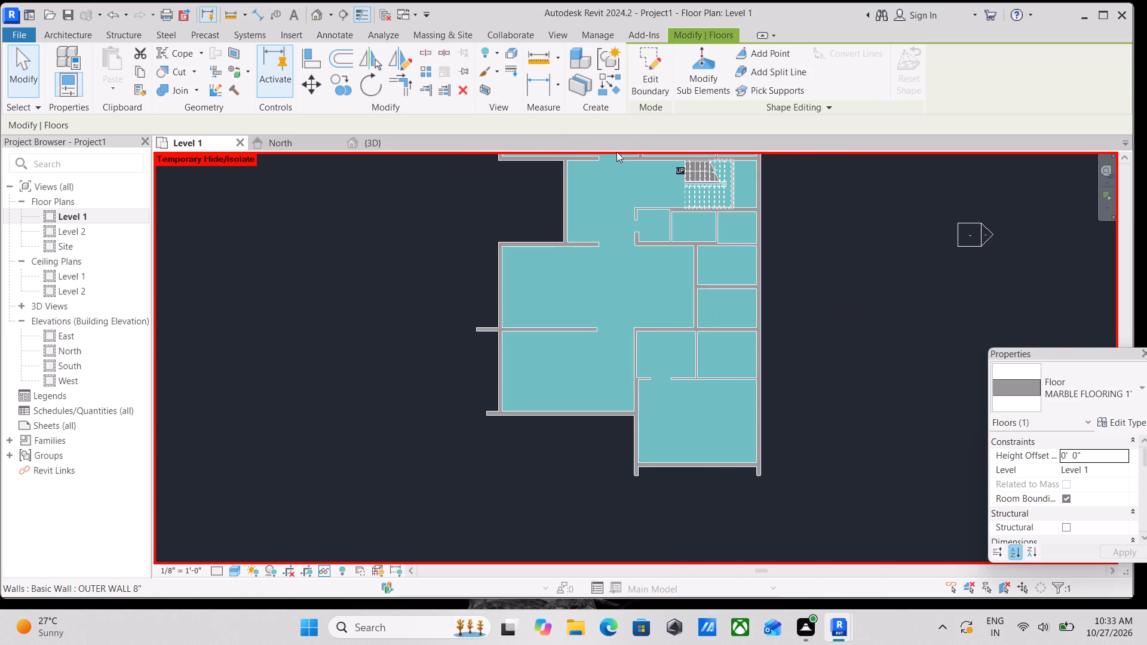
scroll(617, 151, "down", 2)
middle_click_drag(617, 151, 673, 233)
scroll(425, 163, "up", 3)
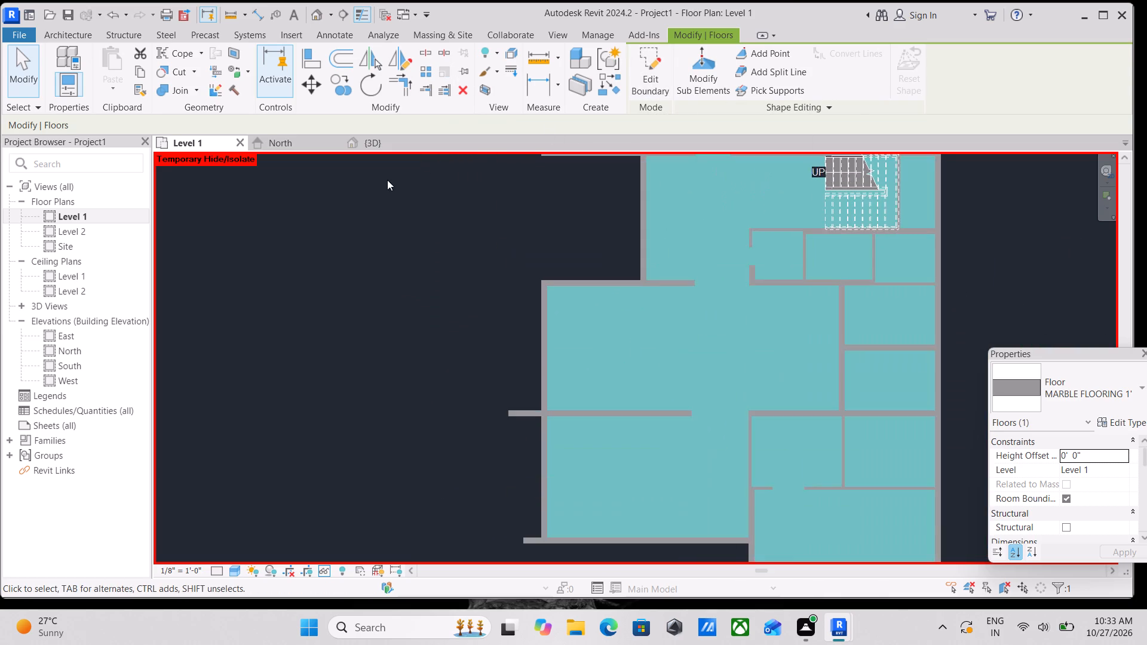
scroll(482, 247, "up", 2)
scroll(685, 361, "down", 2)
middle_click_drag(680, 361, 636, 390)
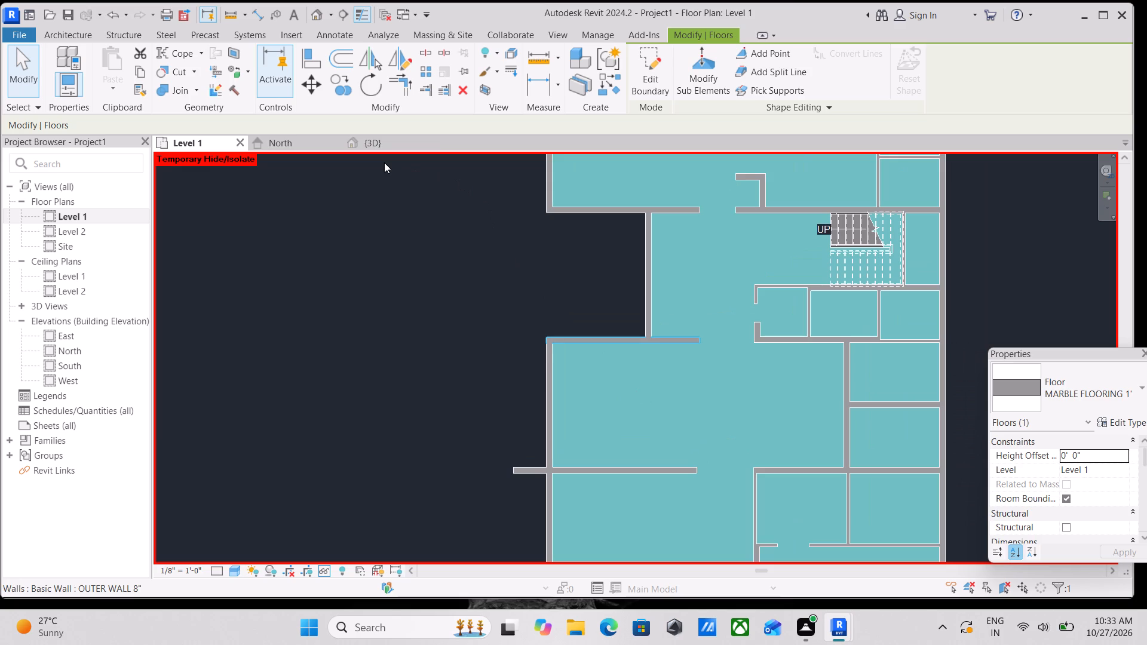
key("Escape")
Open the 3D view and examine the marble floor's edge along the base of the villa's front outer walls.
left_click(371, 145)
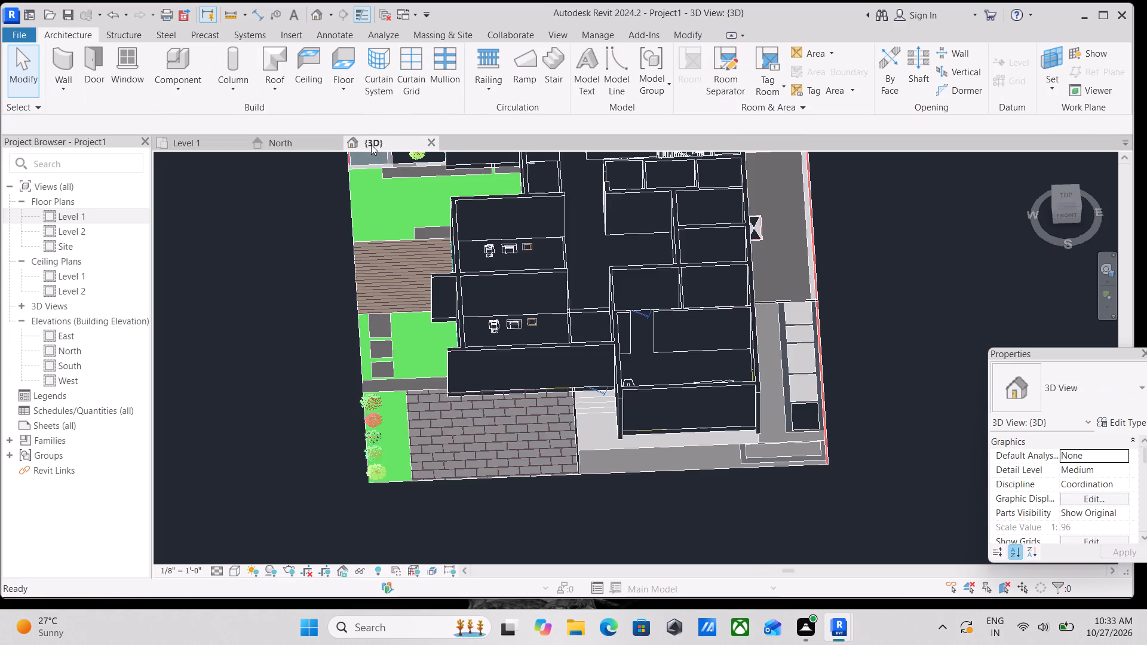
scroll(391, 220, "down", 2)
scroll(462, 322, "down", 2)
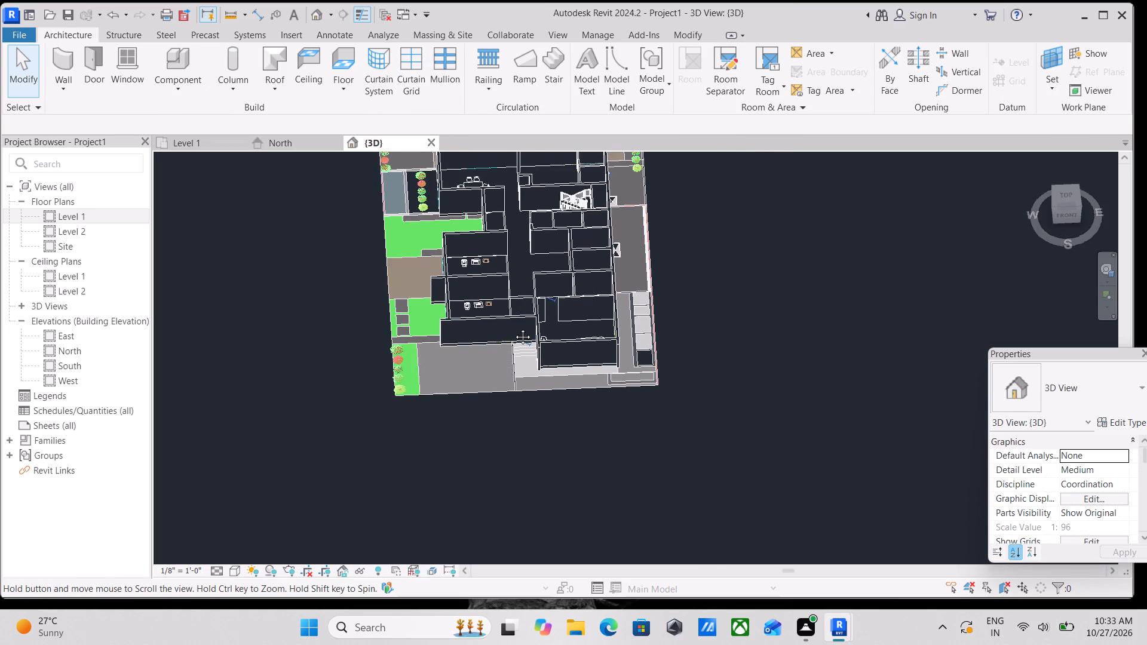
middle_click_drag(606, 268, 599, 275)
middle_click_drag(611, 288, 663, 220, "shift")
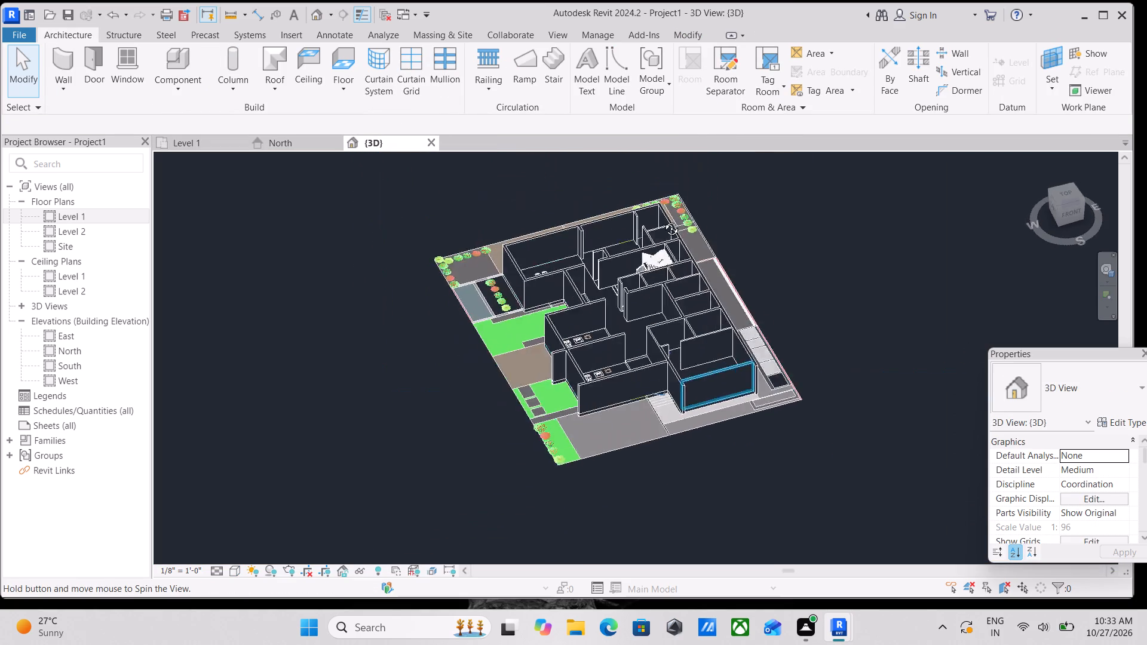
middle_click_drag(663, 220, 684, 135, "shift")
scroll(799, 365, "up", 2)
middle_click_drag(779, 342, 719, 196, "shift")
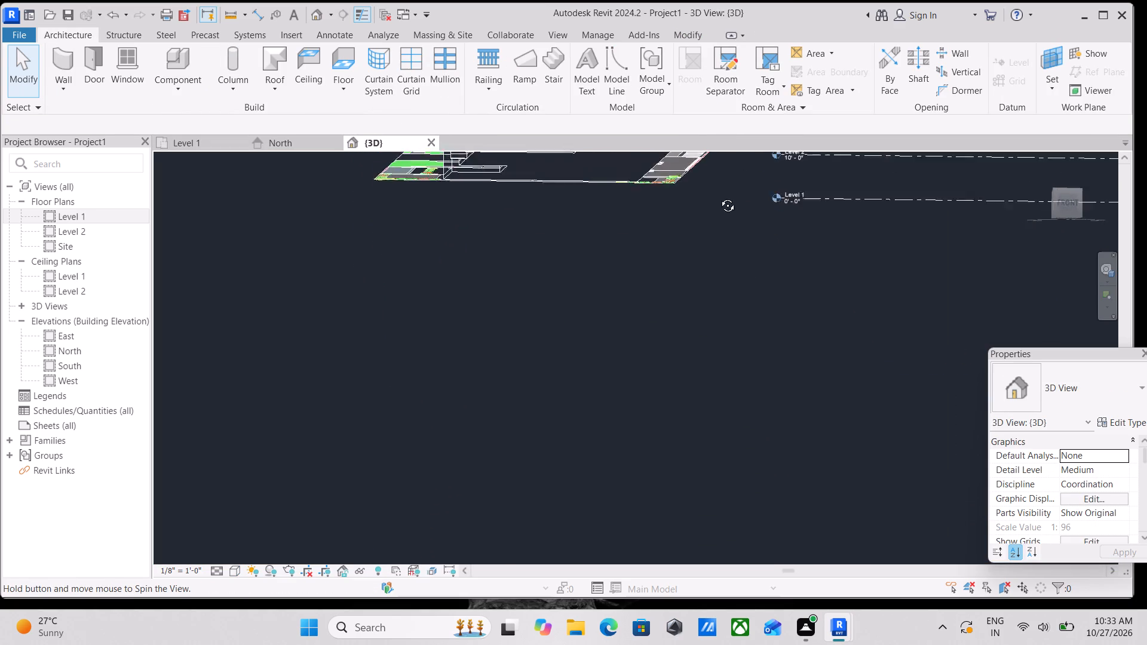
middle_click_drag(719, 196, 704, 259, "shift")
middle_click_drag(622, 179, 628, 251)
scroll(630, 265, "up", 4)
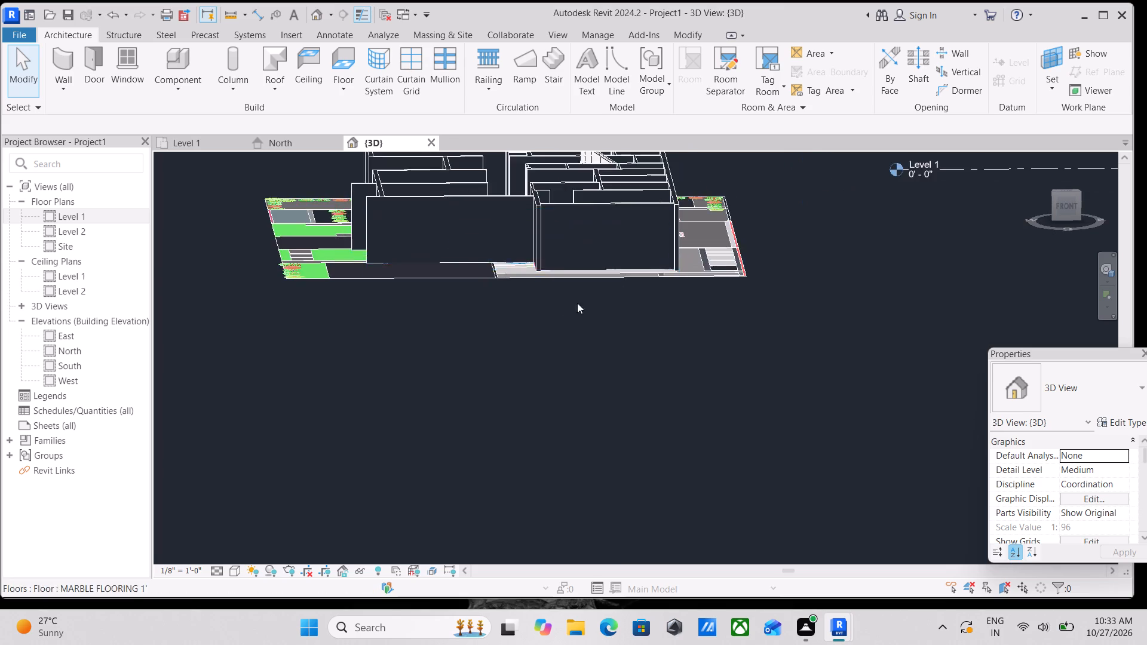
scroll(577, 303, "up", 6)
scroll(636, 250, "up", 4)
scroll(683, 173, "down", 2)
middle_click_drag(534, 217, 551, 260)
scroll(499, 259, "down", 3)
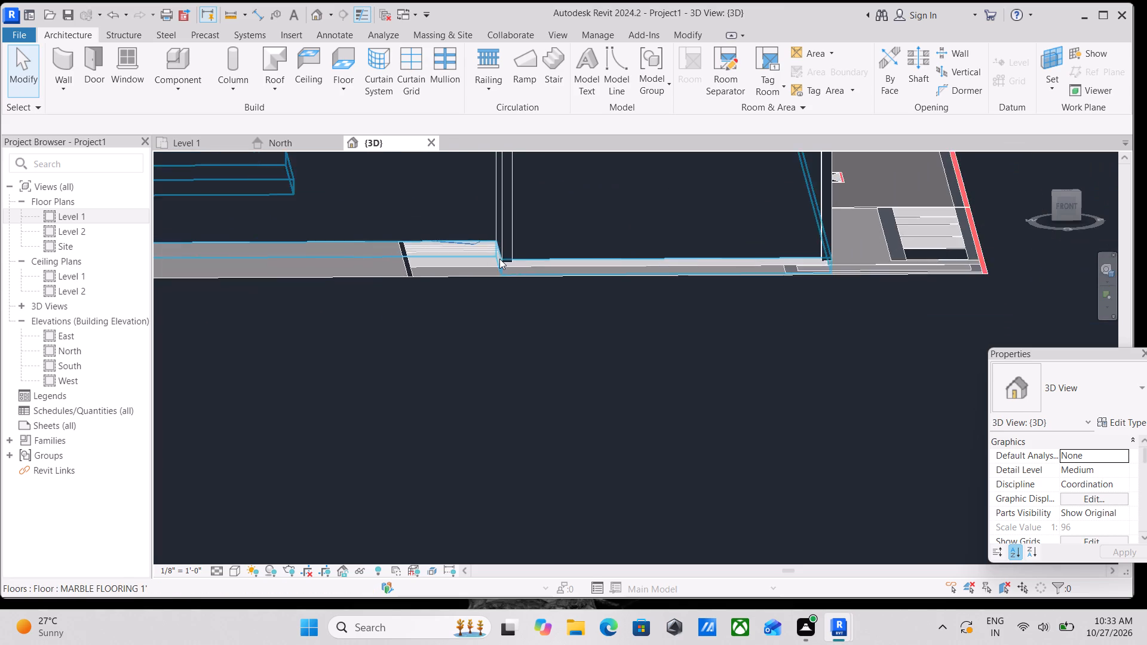
scroll(447, 245, "down", 3)
middle_click_drag(447, 245, 492, 285)
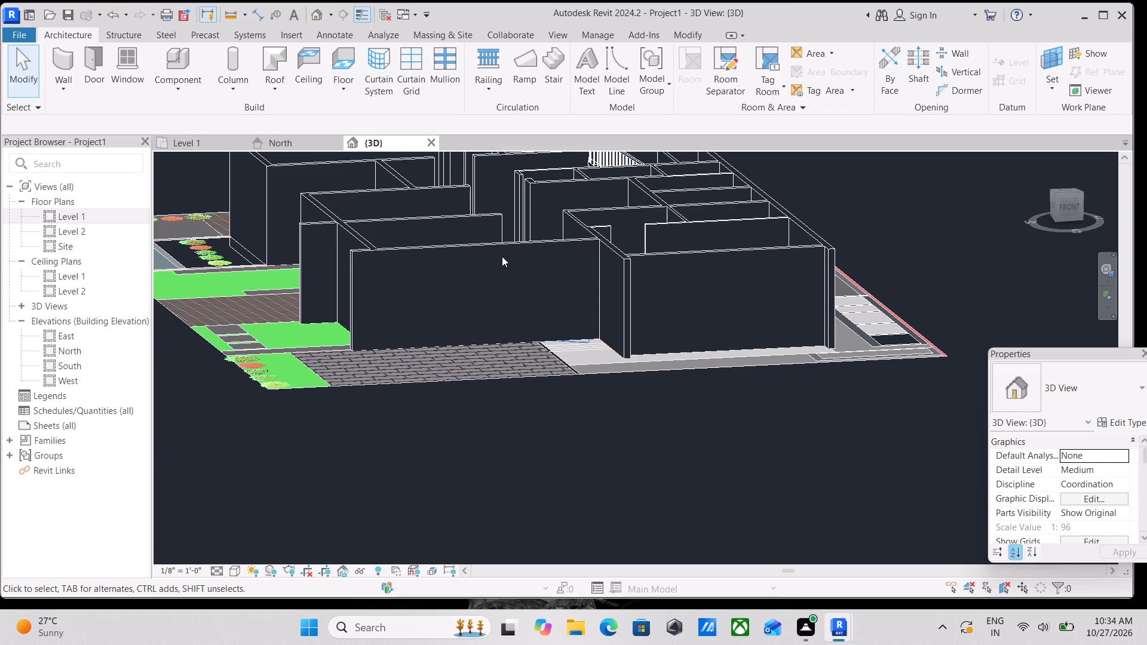
Examine how the outer walls sit on the imported site plan around the car porch and garden side in 3D.
scroll(493, 200, "down", 5)
scroll(367, 246, "down", 2)
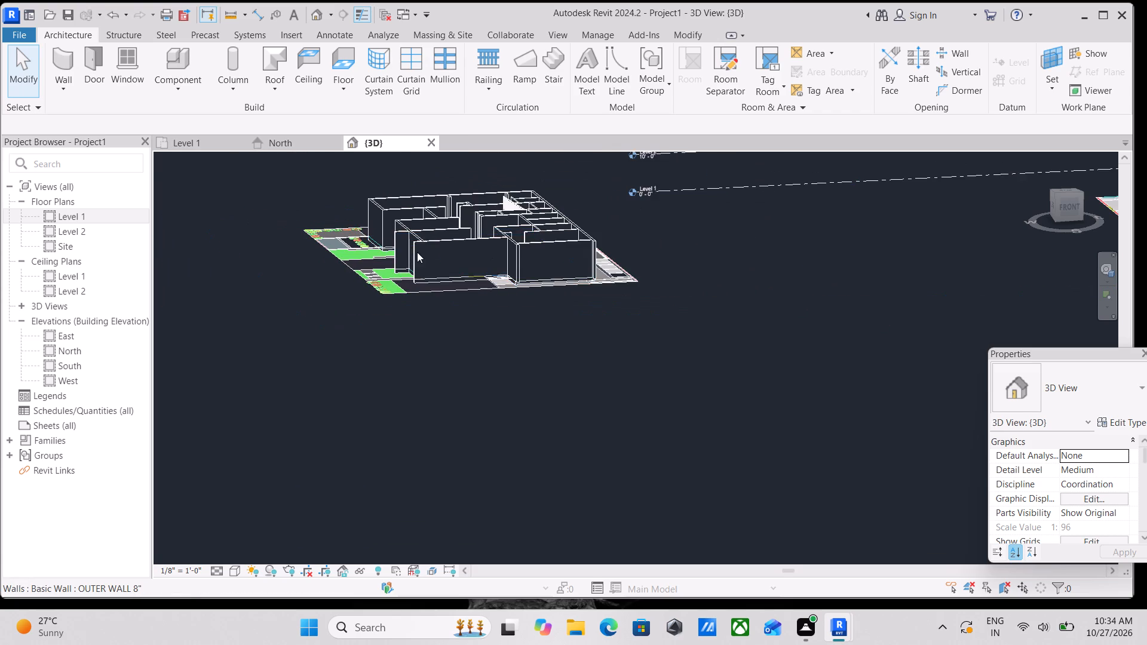
scroll(415, 253, "down", 1)
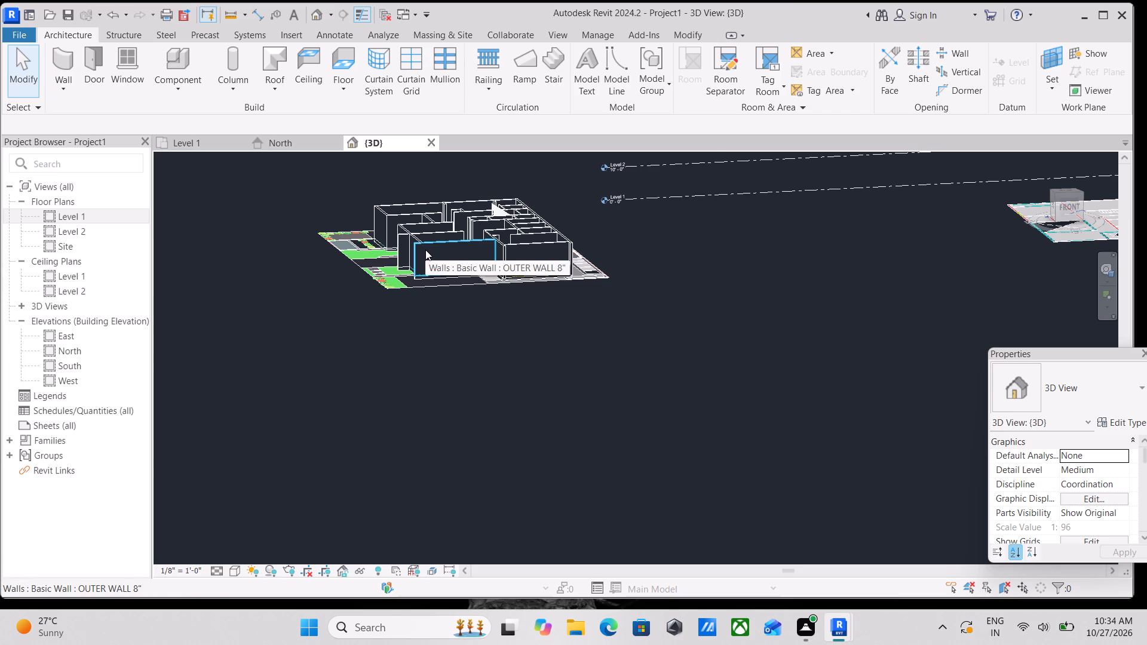
scroll(444, 241, "down", 3)
middle_click_drag(444, 241, 510, 324)
scroll(492, 323, "up", 16)
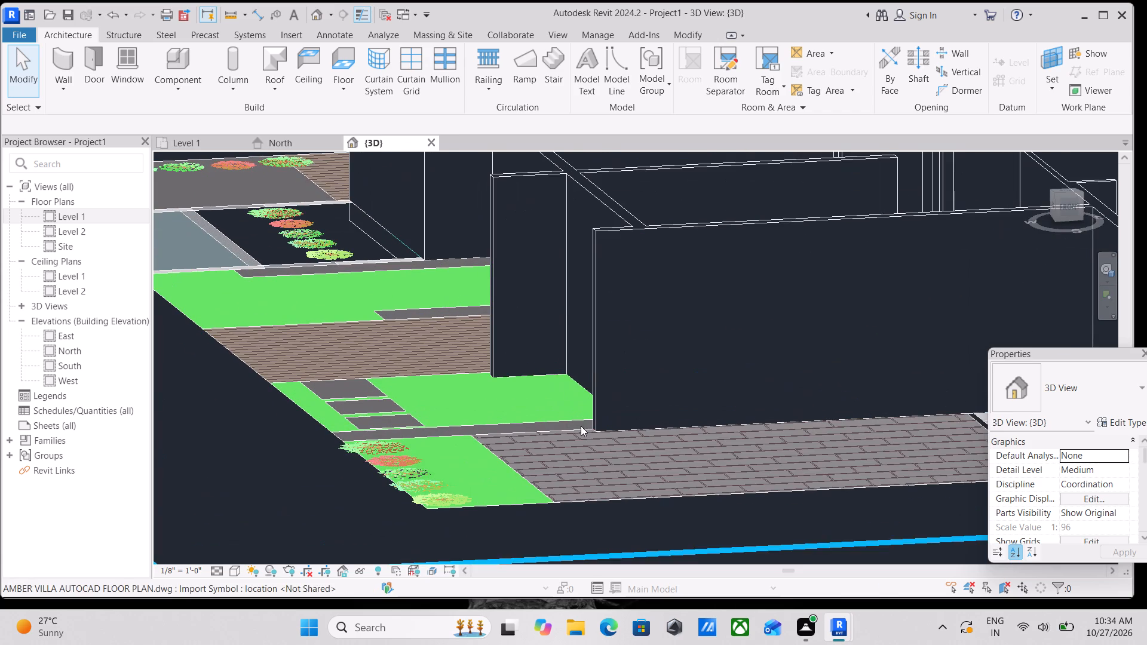
scroll(588, 423, "down", 1)
middle_click(588, 423)
scroll(512, 336, "up", 2)
scroll(493, 304, "down", 2)
middle_click_drag(493, 304, 508, 385)
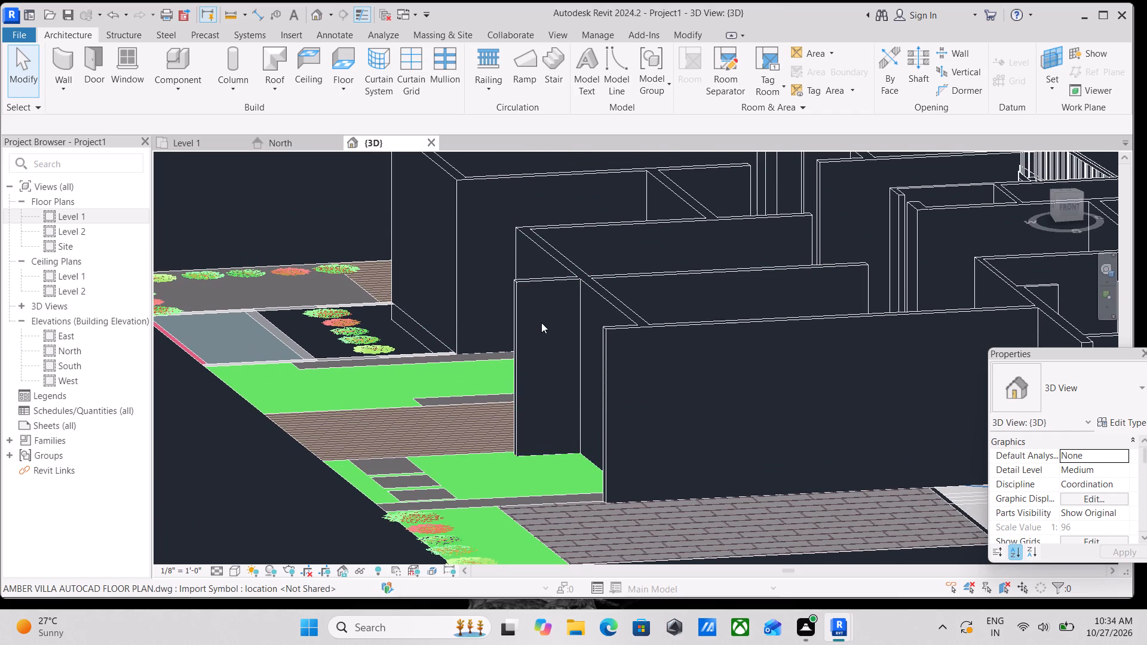
scroll(541, 322, "down", 10)
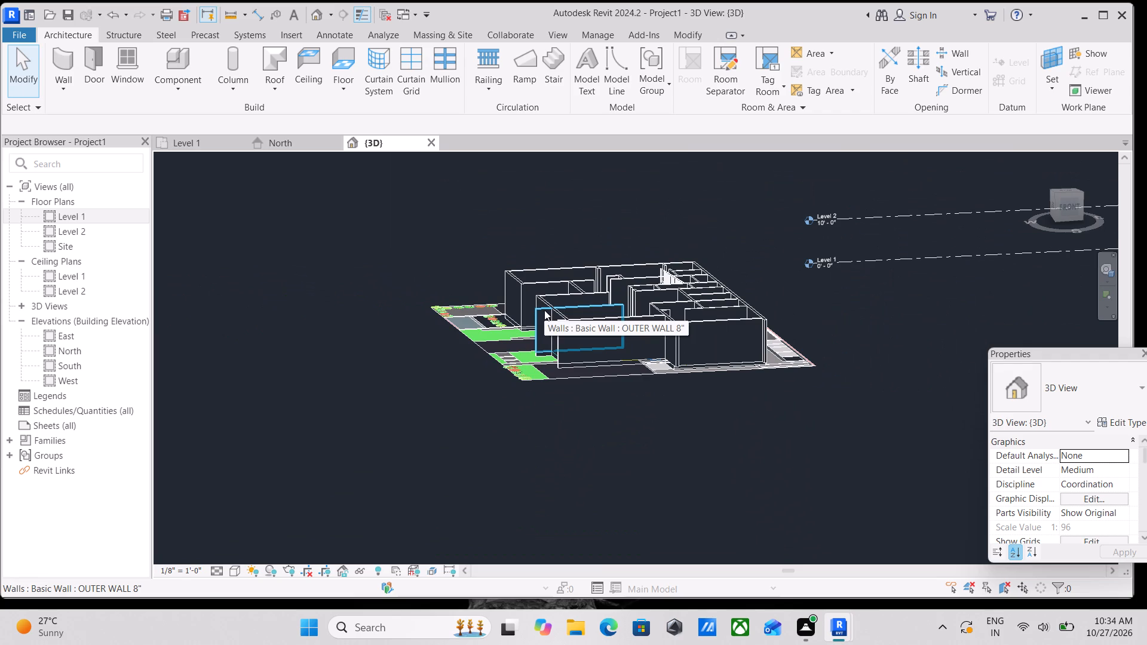
scroll(544, 310, "down", 2)
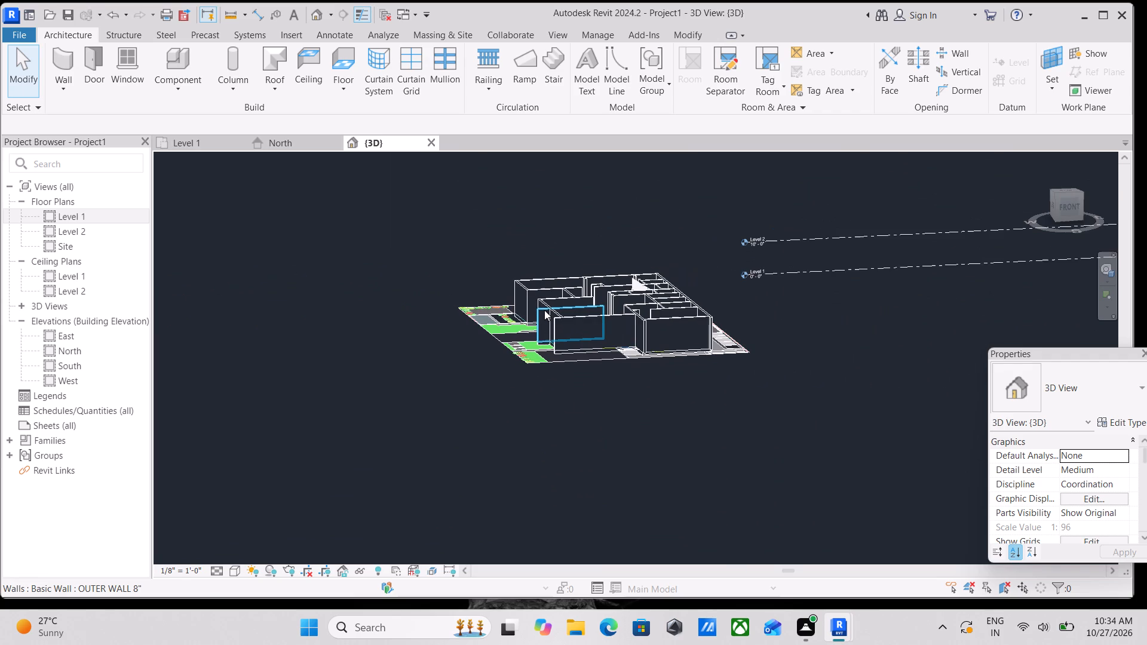
scroll(544, 309, "down", 3)
scroll(536, 328, "up", 5)
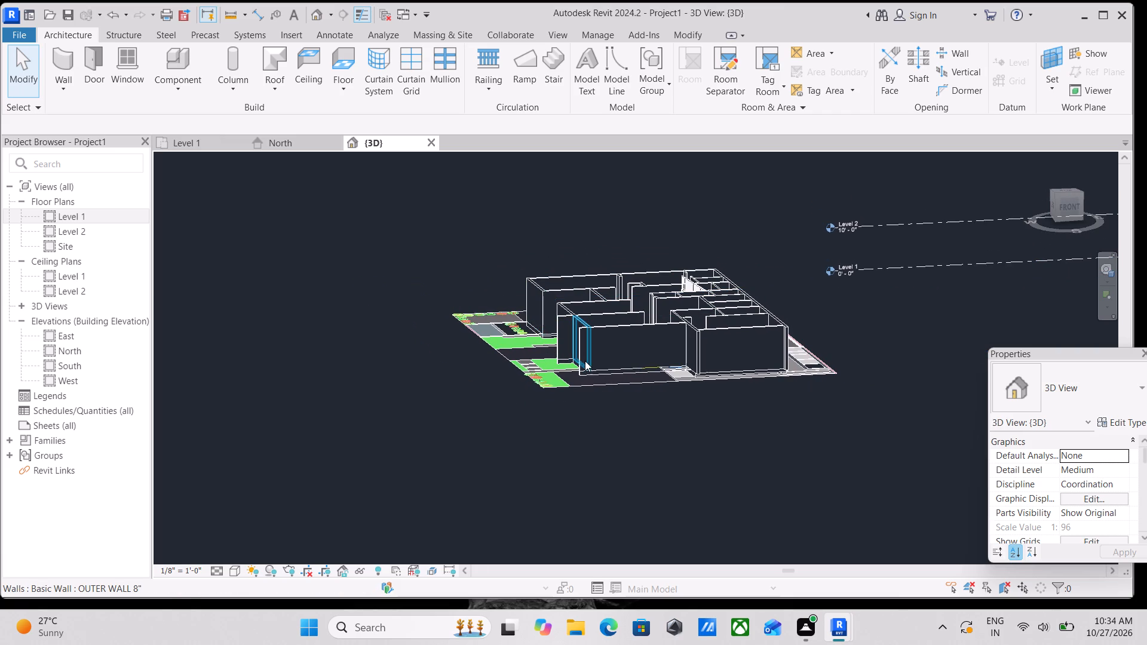
middle_click_drag(586, 360, 574, 438, "shift")
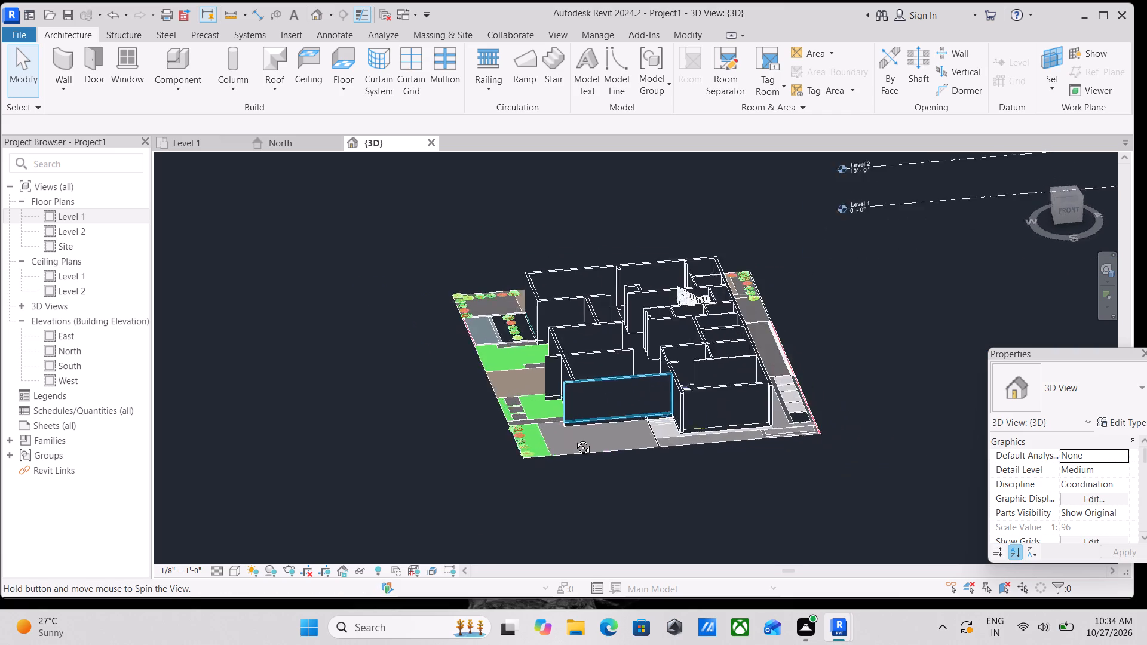
middle_click_drag(574, 438, 530, 454, "shift")
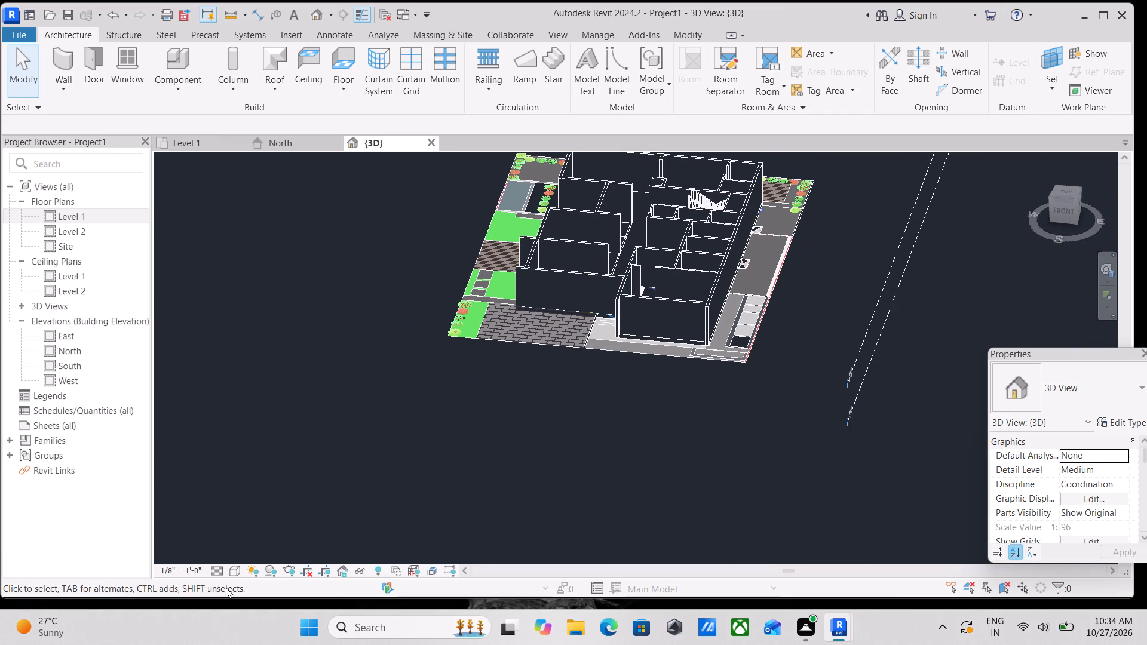
Set the 3D view's visual style to Shaded.
left_click(232, 576)
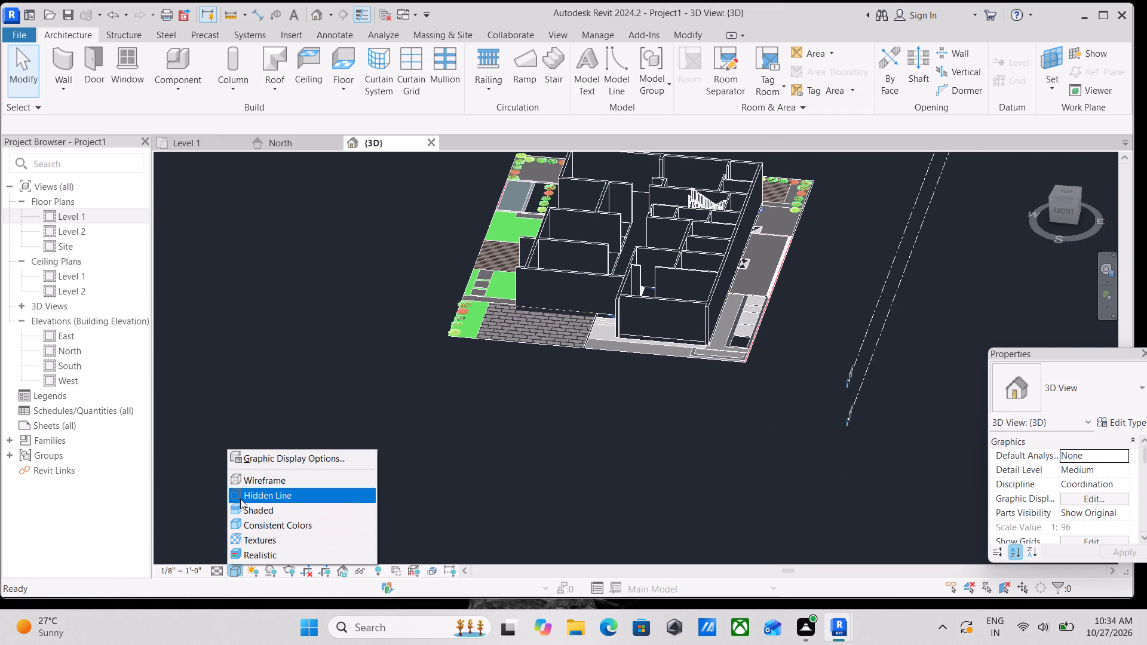
left_click(243, 507)
Examine the marble floor's edge below the guest bedroom's front wall and at its outer corners in the shaded model.
scroll(787, 283, "up", 3)
scroll(611, 371, "up", 4)
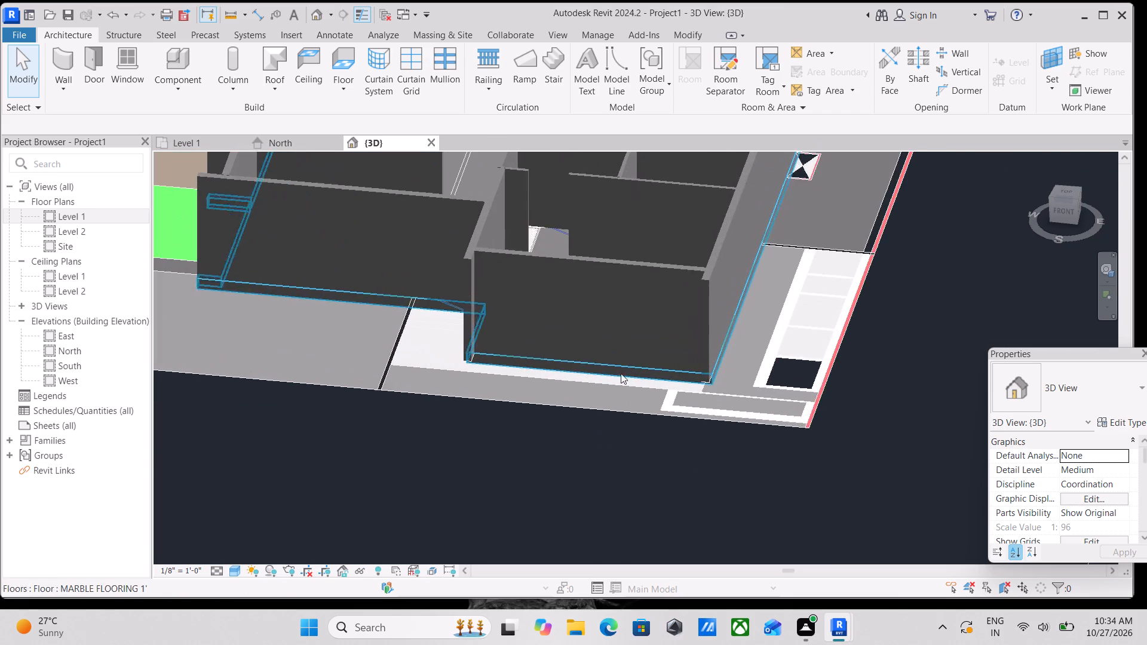
scroll(698, 406, "up", 4)
scroll(741, 373, "up", 4)
scroll(661, 367, "up", 4)
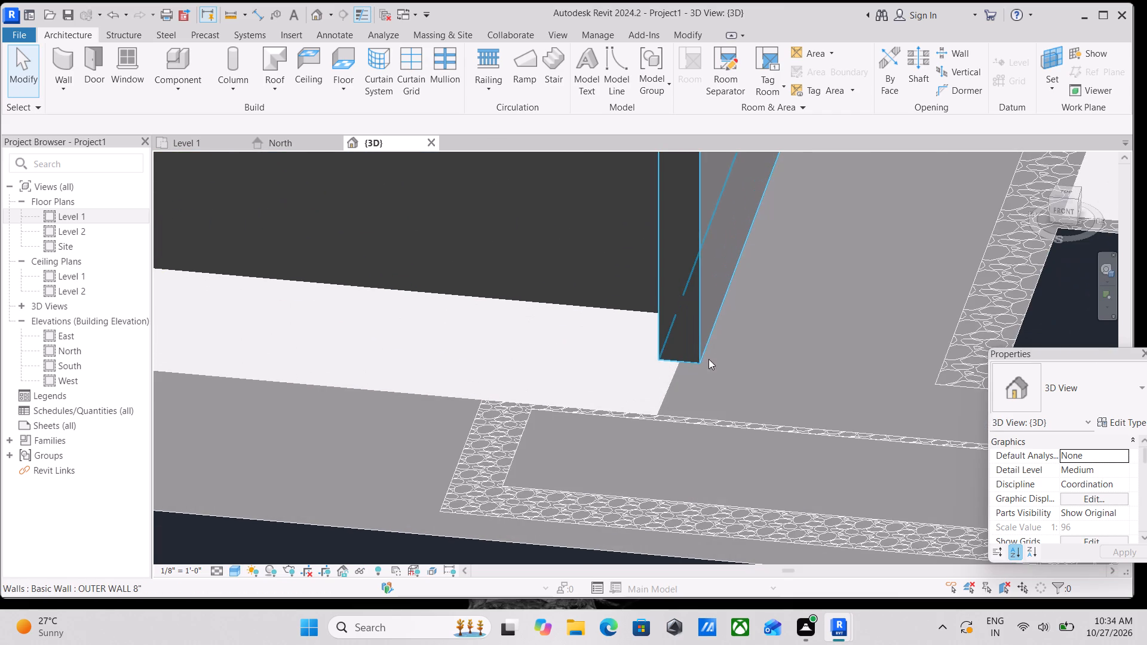
scroll(716, 347, "down", 4)
scroll(593, 395, "down", 3)
middle_click_drag(237, 345, 346, 354)
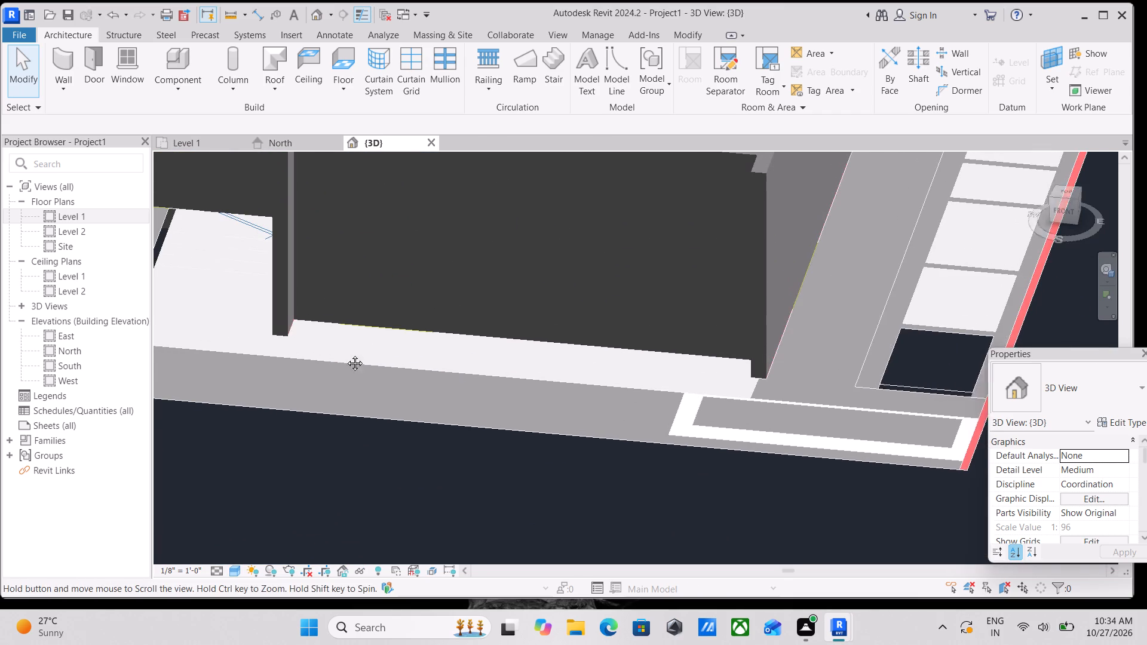
middle_click_drag(346, 354, 349, 354)
scroll(293, 308, "up", 1)
scroll(327, 337, "down", 2)
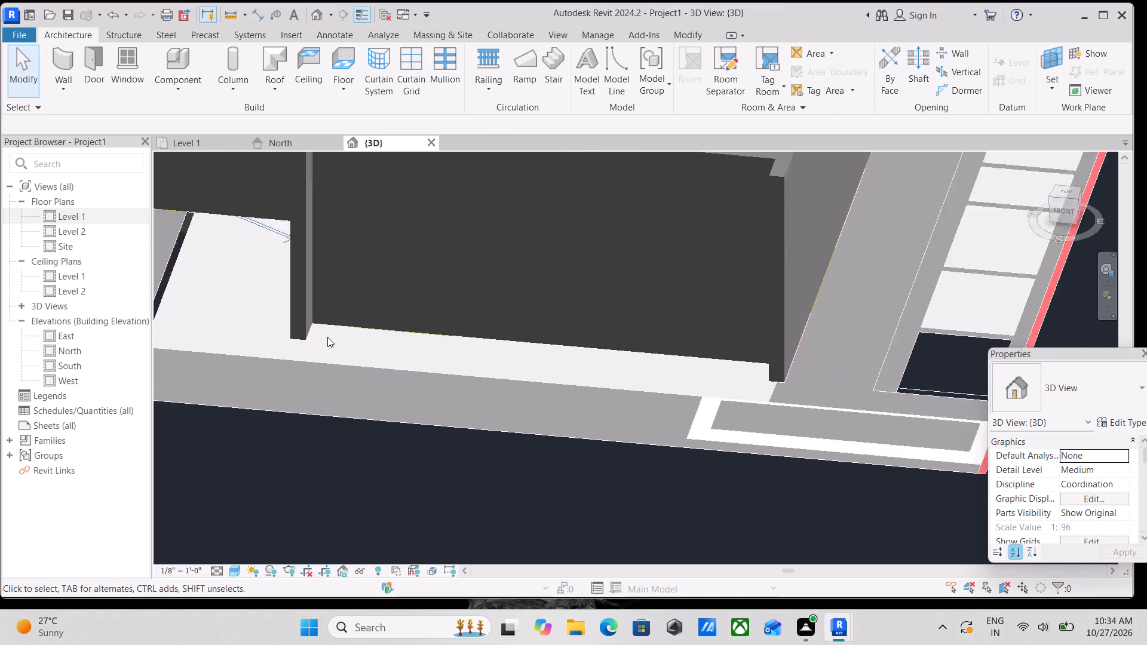
scroll(327, 337, "down", 3)
Examine the front walls at a low angle and the marble floor inside the rooms from above.
middle_click_drag(340, 351, 421, 191, "shift")
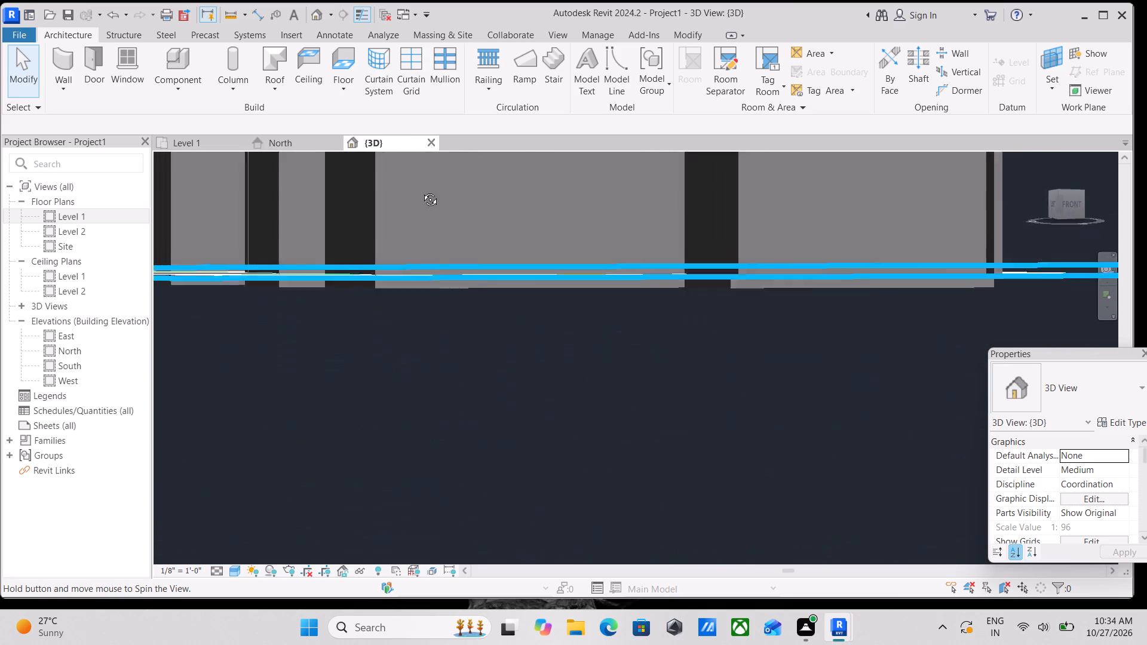
middle_click_drag(421, 191, 410, 253, "shift")
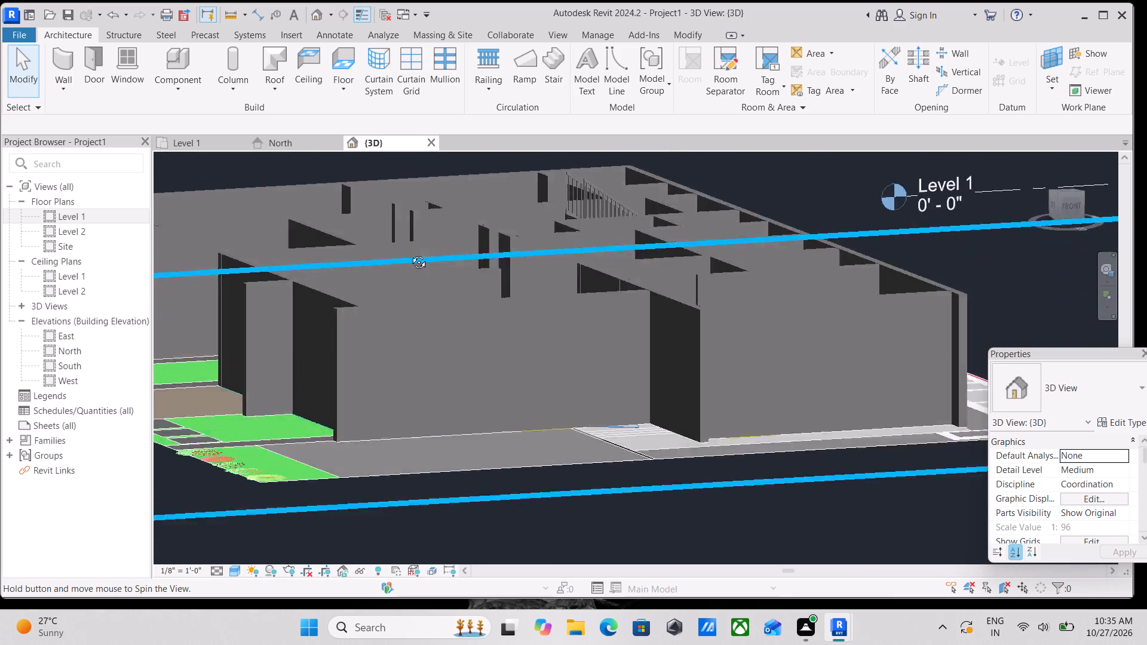
middle_click_drag(410, 253, 396, 313, "shift")
scroll(401, 303, "down", 1)
middle_click_drag(401, 303, 399, 314, "shift")
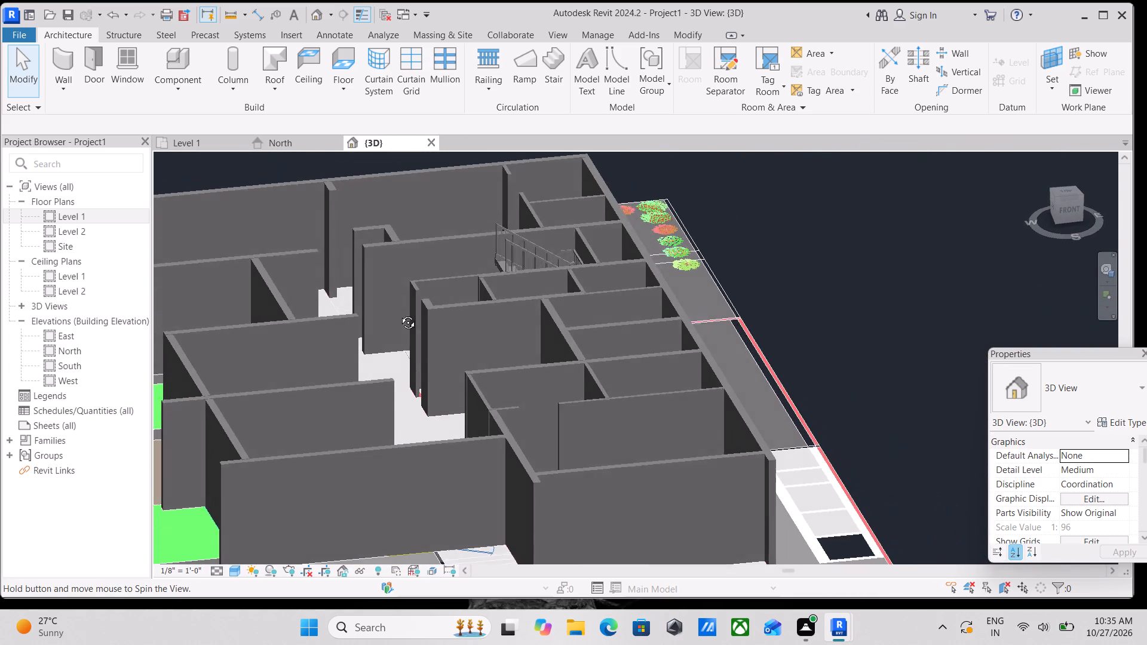
middle_click_drag(399, 314, 397, 330, "shift")
scroll(397, 330, "down", 1, "shift")
scroll(403, 317, "down", 2)
middle_click_drag(403, 317, 431, 204)
middle_click_drag(433, 216, 425, 263, "shift")
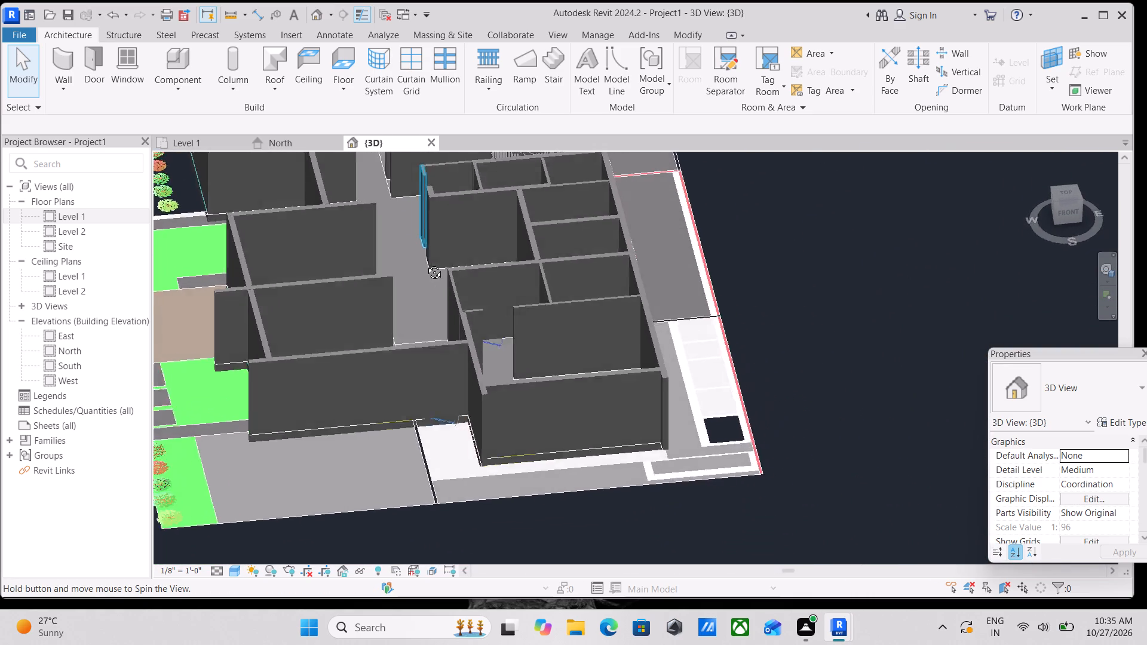
middle_click_drag(425, 263, 392, 331, "shift")
middle_click_drag(410, 263, 454, 328)
scroll(483, 285, "down", 3)
Orient the 3D view to Top and examine the ground floor rooms from the dining room to the car porch.
left_click(1068, 197)
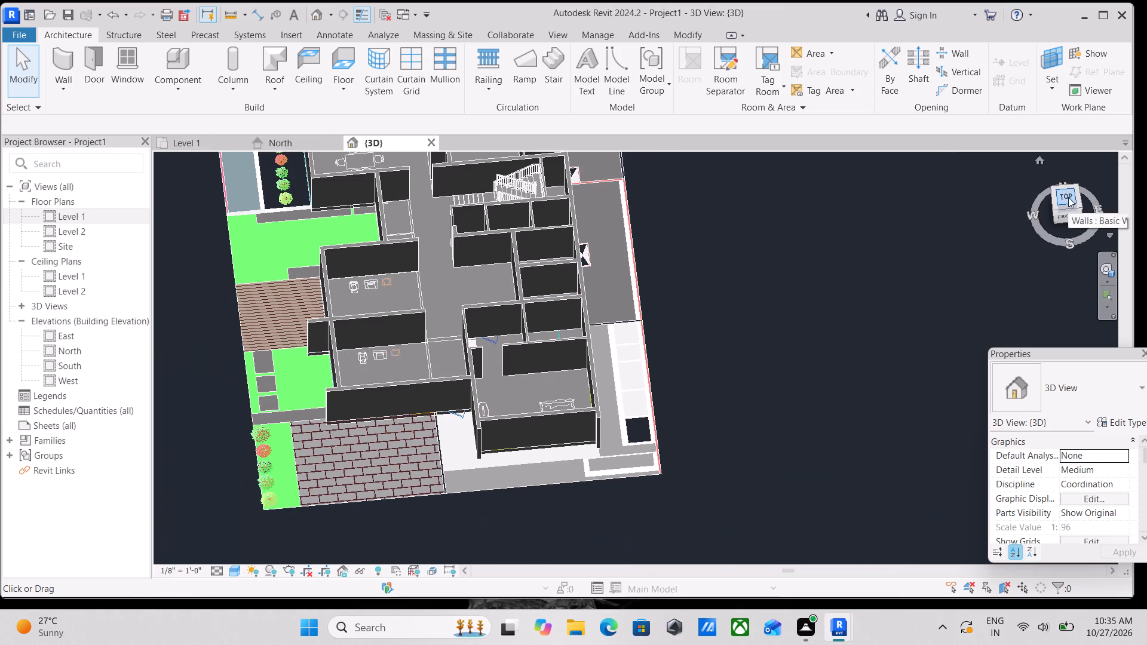
scroll(499, 335, "up", 3)
scroll(449, 368, "up", 4)
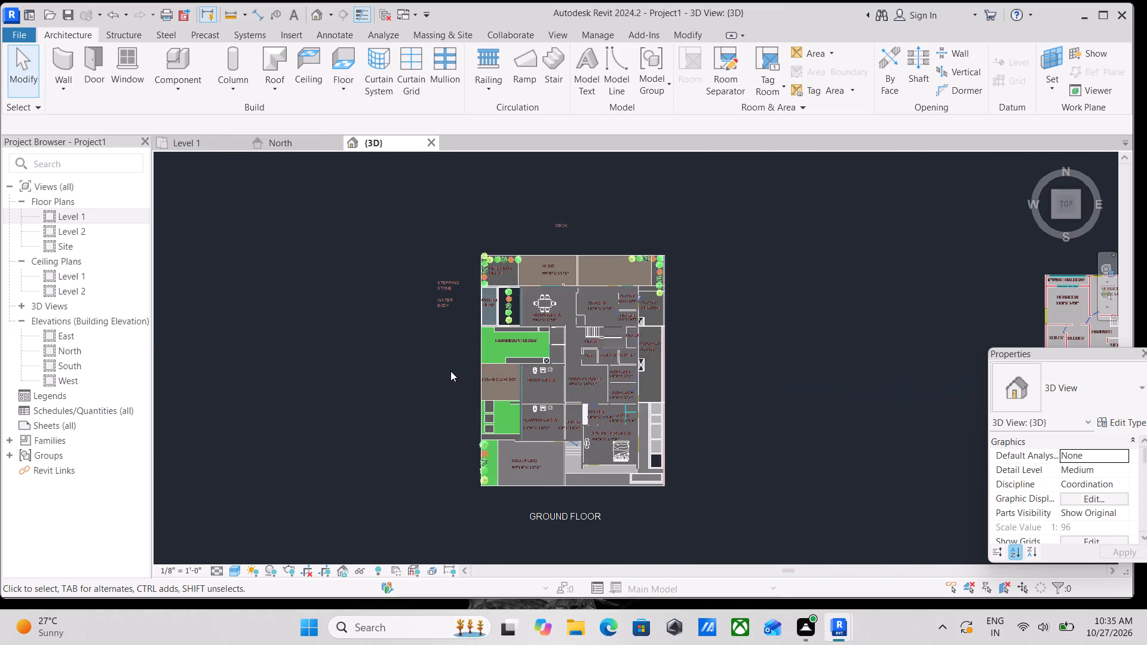
middle_click_drag(471, 350, 492, 251)
scroll(545, 255, "up", 3)
middle_click_drag(560, 242, 547, 313)
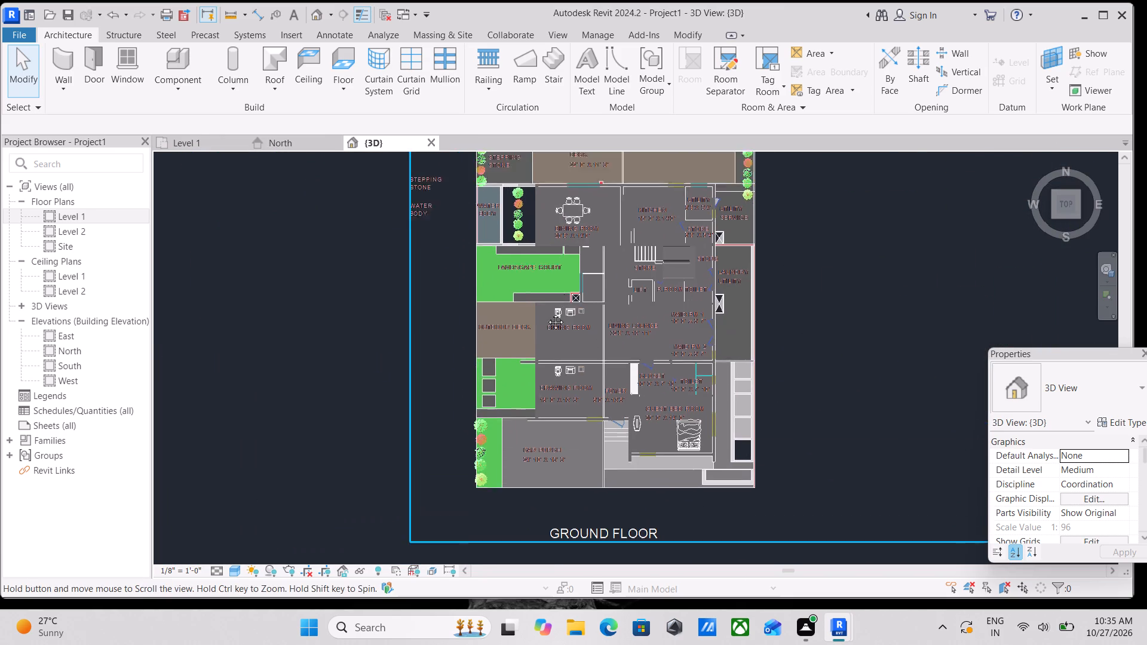
middle_click_drag(547, 313, 542, 355)
middle_click_drag(569, 284, 557, 305)
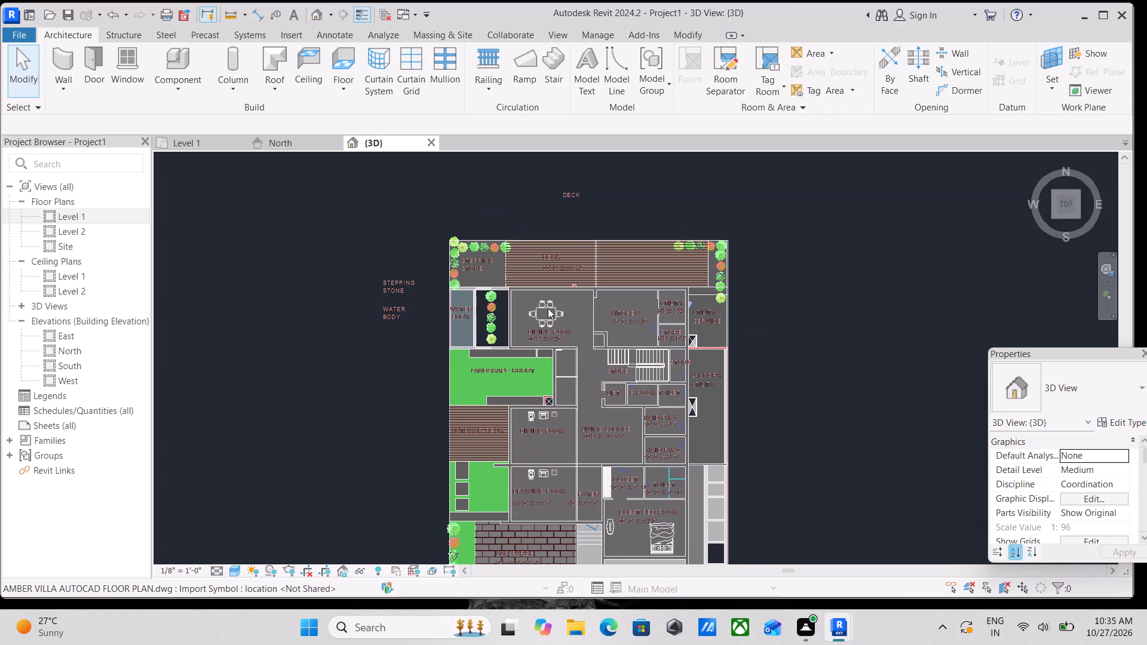
middle_click_drag(548, 300, 578, 217)
scroll(578, 217, "up", 1)
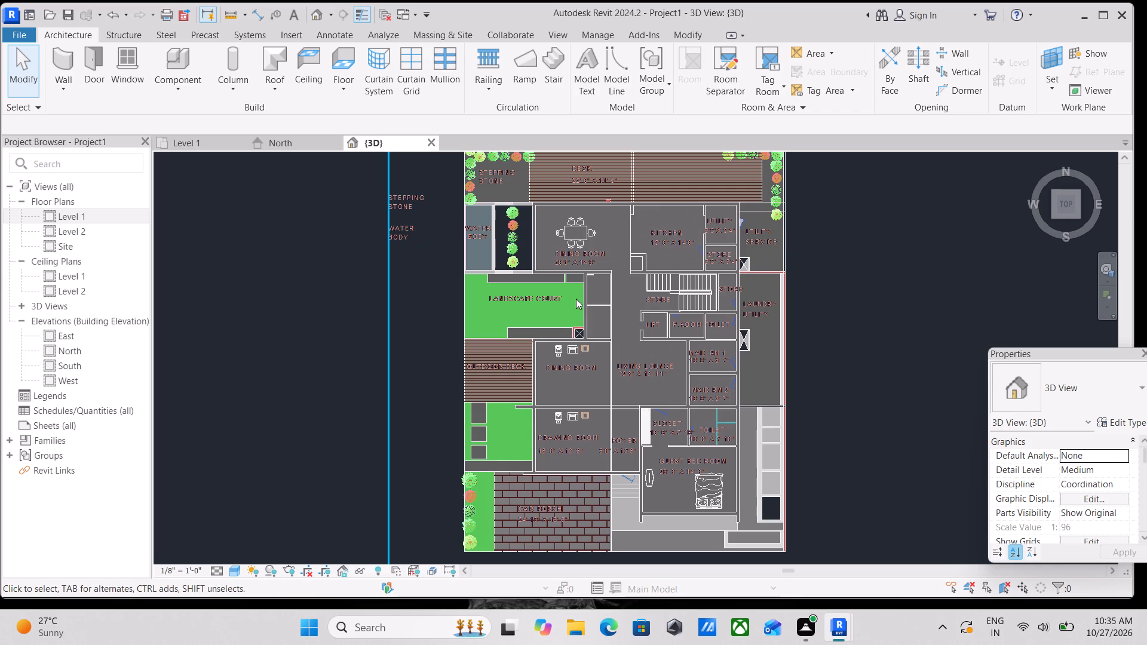
middle_click_drag(576, 299, 600, 234)
scroll(514, 423, "up", 3)
scroll(580, 380, "up", 1)
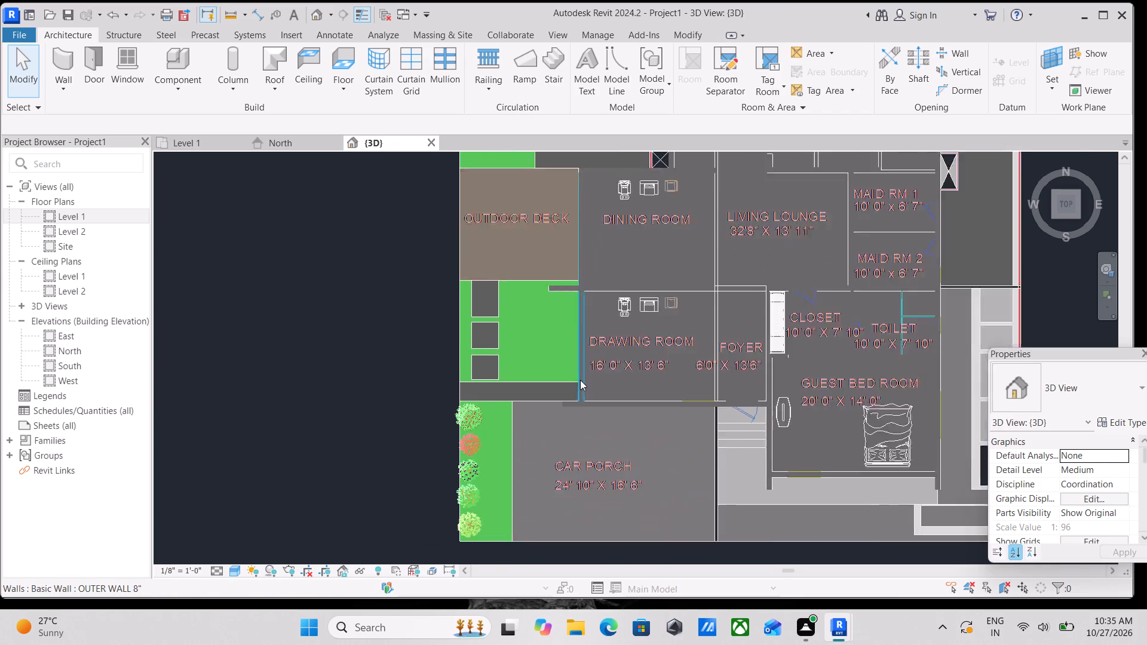
scroll(580, 380, "up", 1)
scroll(592, 357, "down", 1)
middle_click_drag(592, 357, 593, 389)
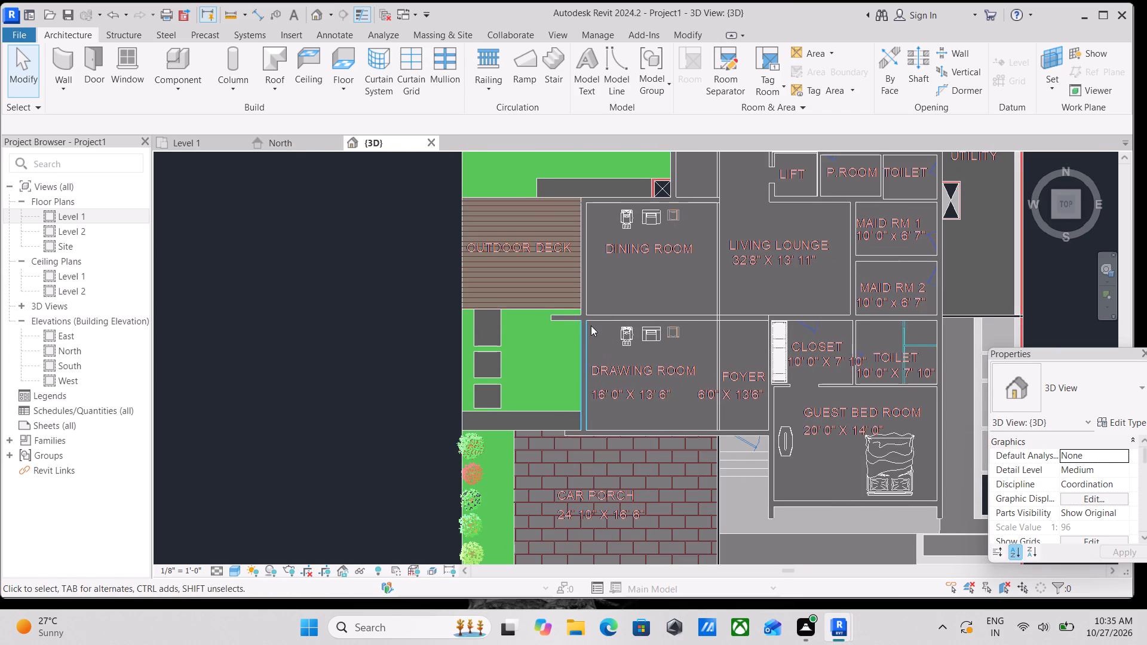
Examine the outdoor deck, landscape court, water body, stepping stone area and rear deck in the top view.
scroll(591, 325, "down", 2)
middle_click_drag(529, 337, 551, 393)
middle_click_drag(550, 289, 554, 334)
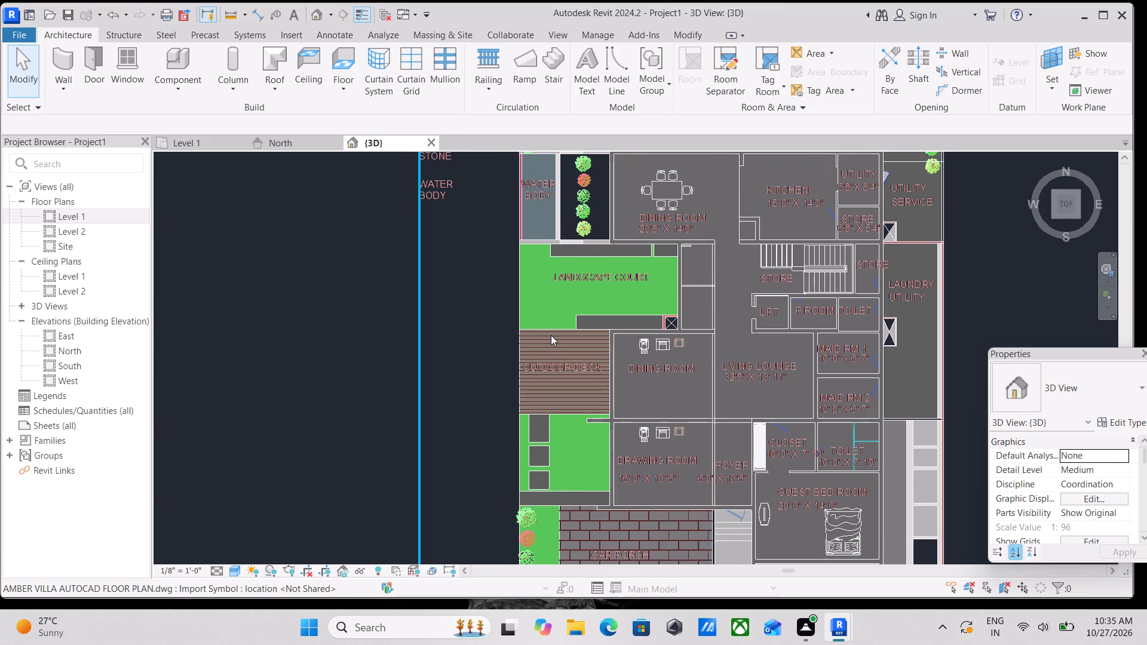
middle_click_drag(482, 153, 484, 205)
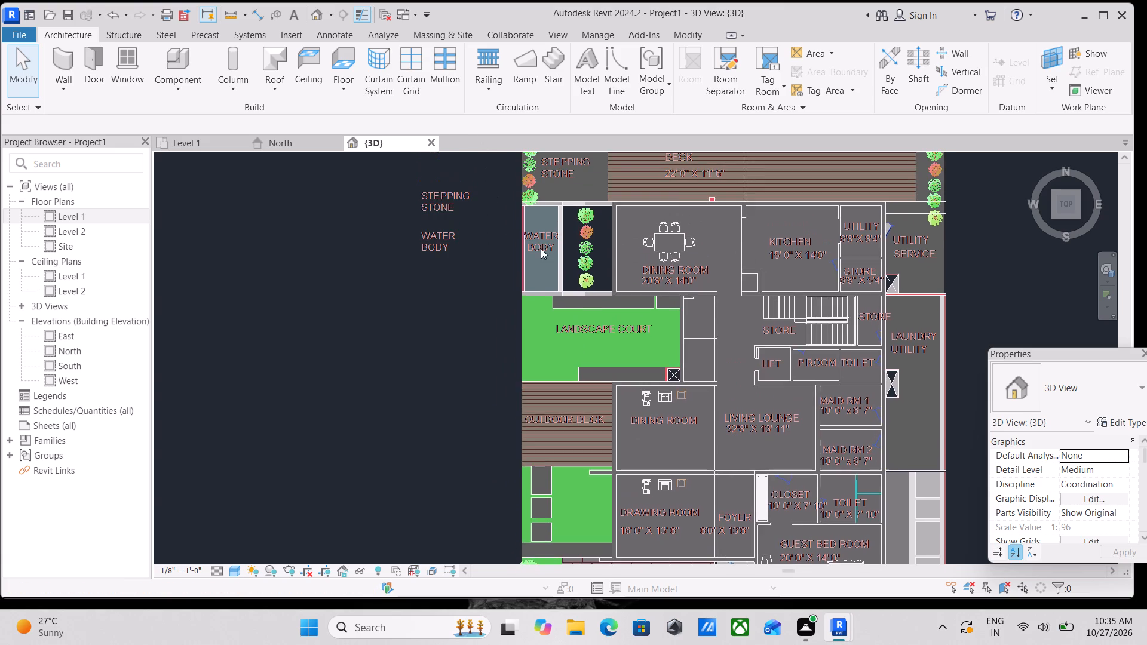
scroll(541, 248, "up", 3)
middle_click_drag(541, 247, 493, 312)
middle_click_drag(504, 214, 446, 290)
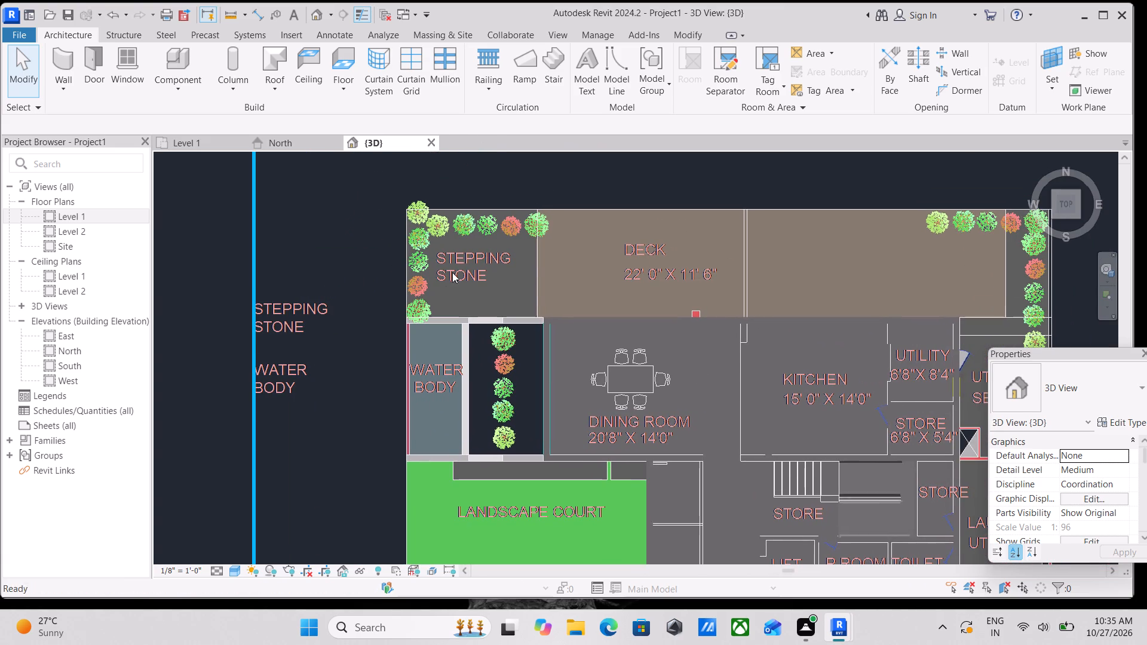
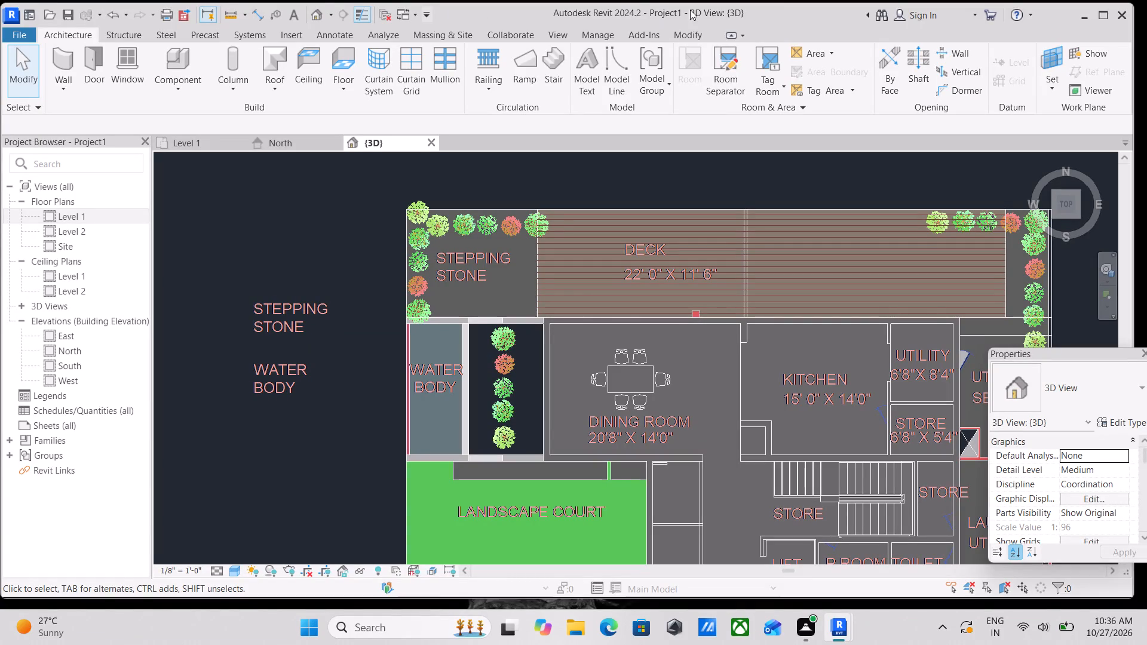
Examine the ground floor plan in the 3D view from the rear deck and dining room down to the car porch.
scroll(682, 0, "down", 1)
scroll(843, 383, "down", 3)
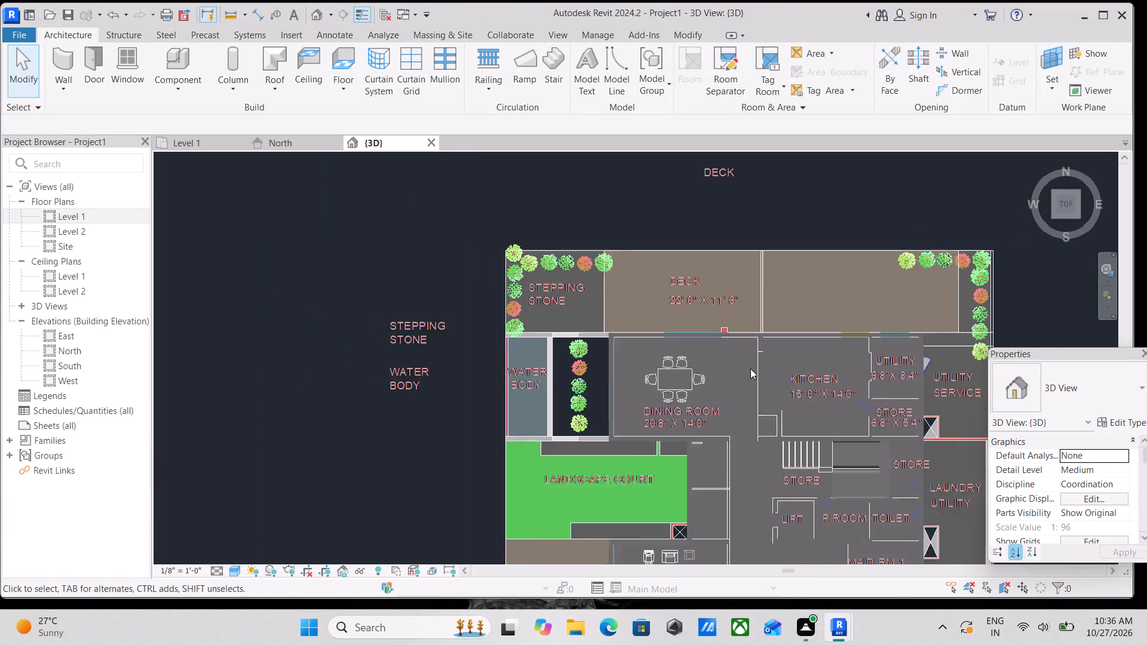
middle_click_drag(746, 367, 546, 311)
scroll(478, 294, "up", 6)
scroll(447, 277, "down", 1)
middle_click_drag(447, 277, 449, 259)
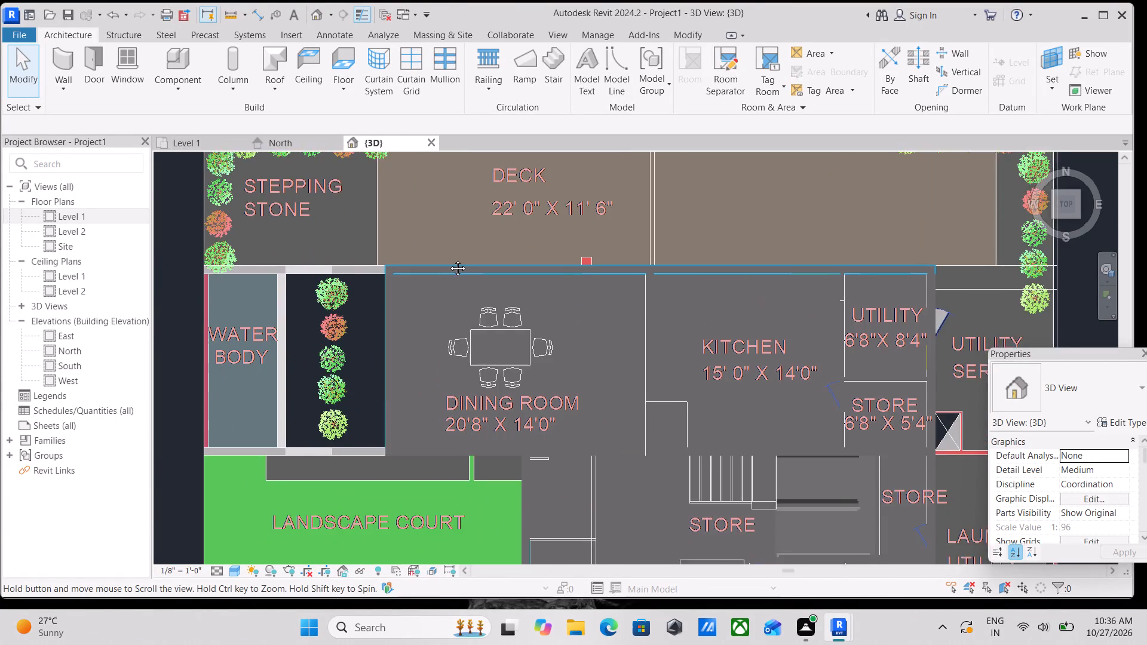
middle_click_drag(449, 259, 453, 254)
scroll(425, 272, "down", 3)
middle_click_drag(425, 272, 456, 317)
scroll(370, 281, "up", 3)
middle_click_drag(361, 284, 374, 292)
scroll(390, 266, "down", 1)
middle_click_drag(390, 266, 456, 324)
scroll(483, 342, "up", 3)
scroll(663, 401, "down", 3)
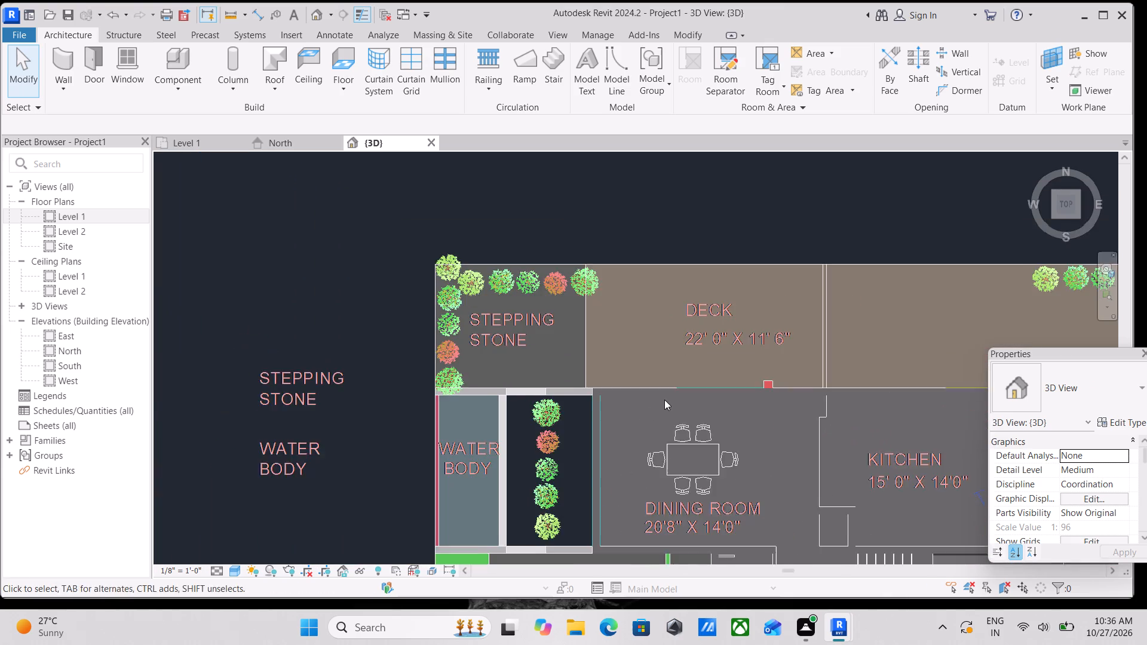
middle_click_drag(663, 397, 296, 232)
scroll(372, 263, "down", 2)
middle_click_drag(372, 263, 602, 407)
scroll(537, 352, "down", 1)
middle_click_drag(537, 352, 539, 322)
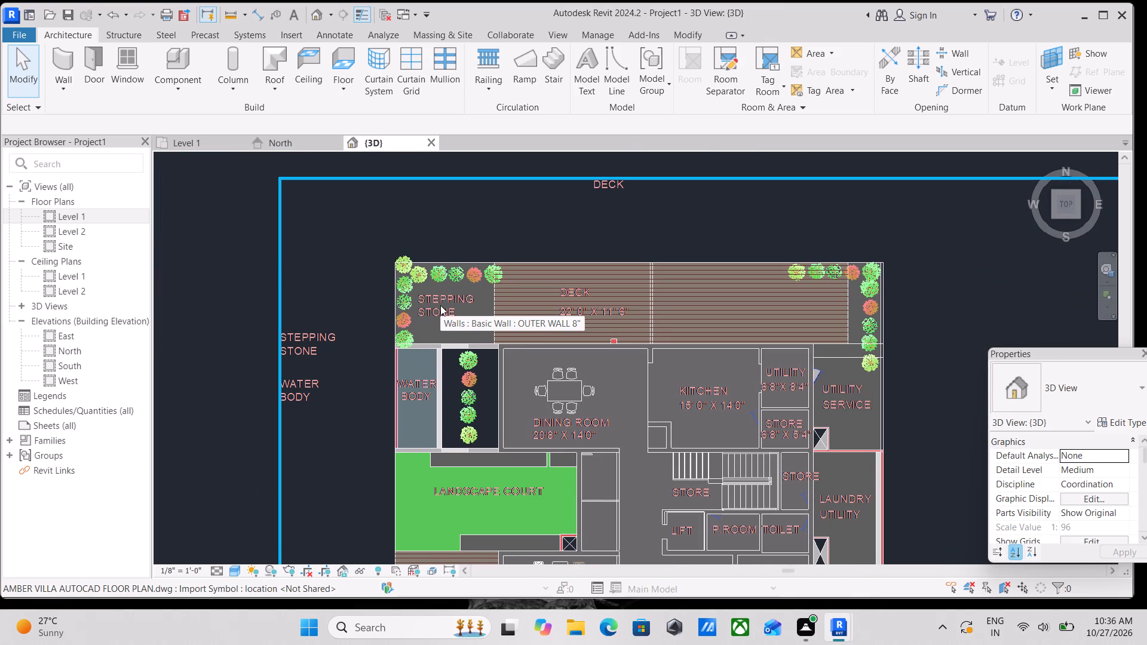
scroll(546, 342, "down", 1)
middle_click_drag(546, 341, 524, 278)
scroll(568, 354, "down", 2)
middle_click_drag(568, 347, 536, 299)
middle_click_drag(581, 462, 538, 320)
scroll(576, 394, "up", 3)
middle_click_drag(545, 403, 557, 395)
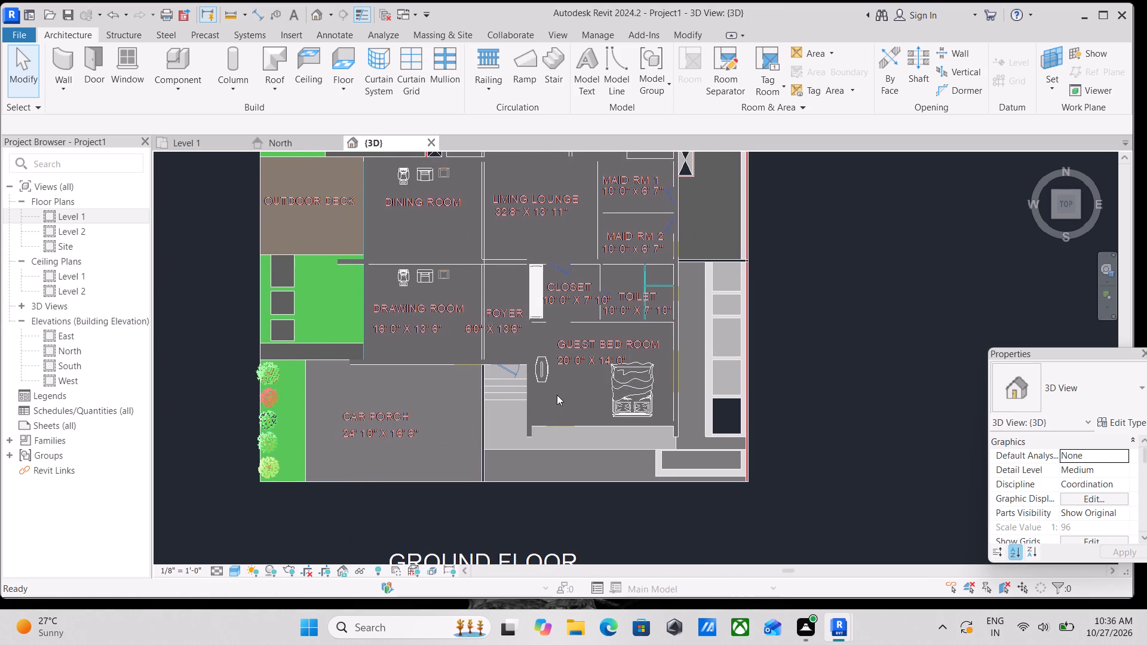
scroll(557, 395, "down", 1)
middle_click_drag(557, 395, 579, 420)
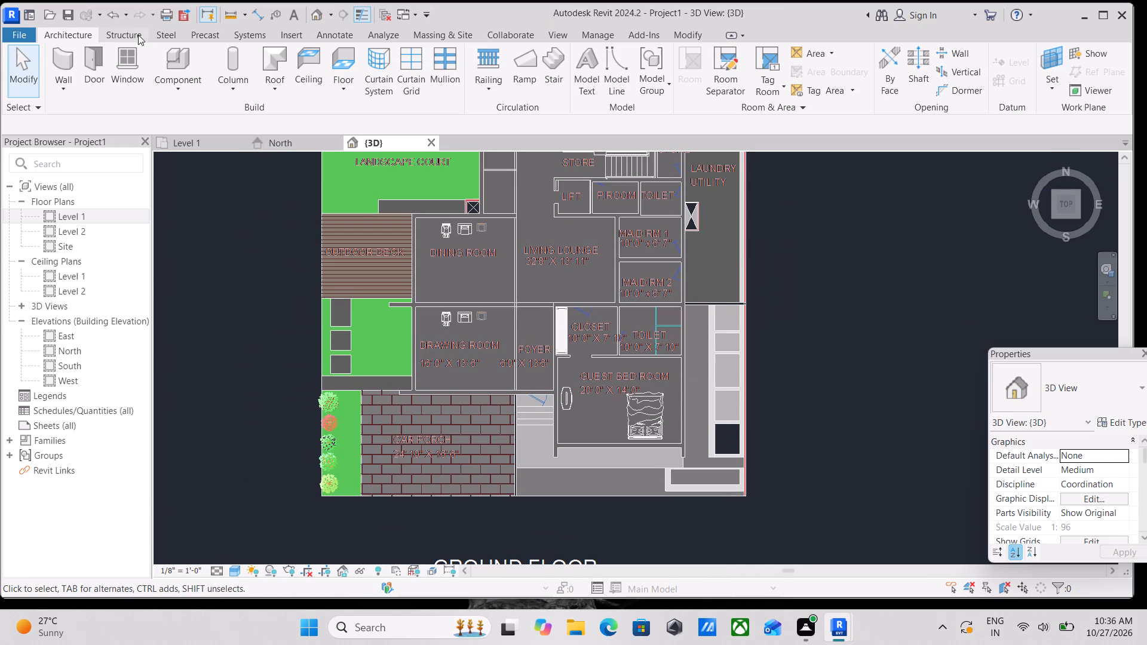
Start an architectural floor and duplicate the MARBLE FLOORING 1' floor type, keeping the suggested name.
left_click(344, 90)
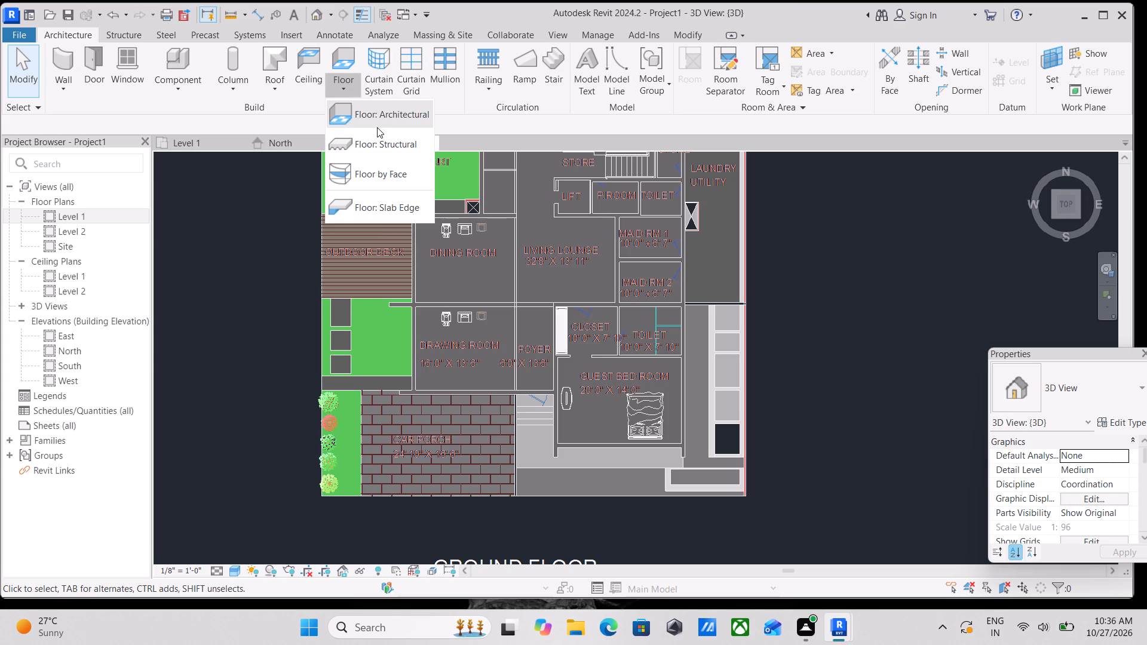
left_click(377, 127)
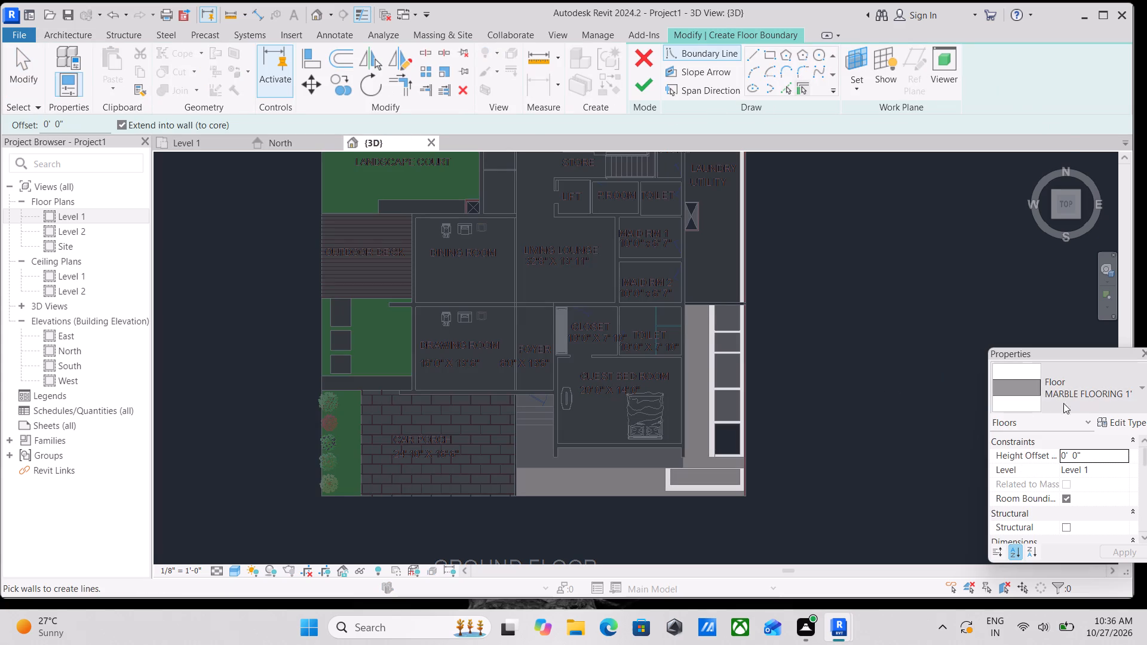
left_click(1125, 422)
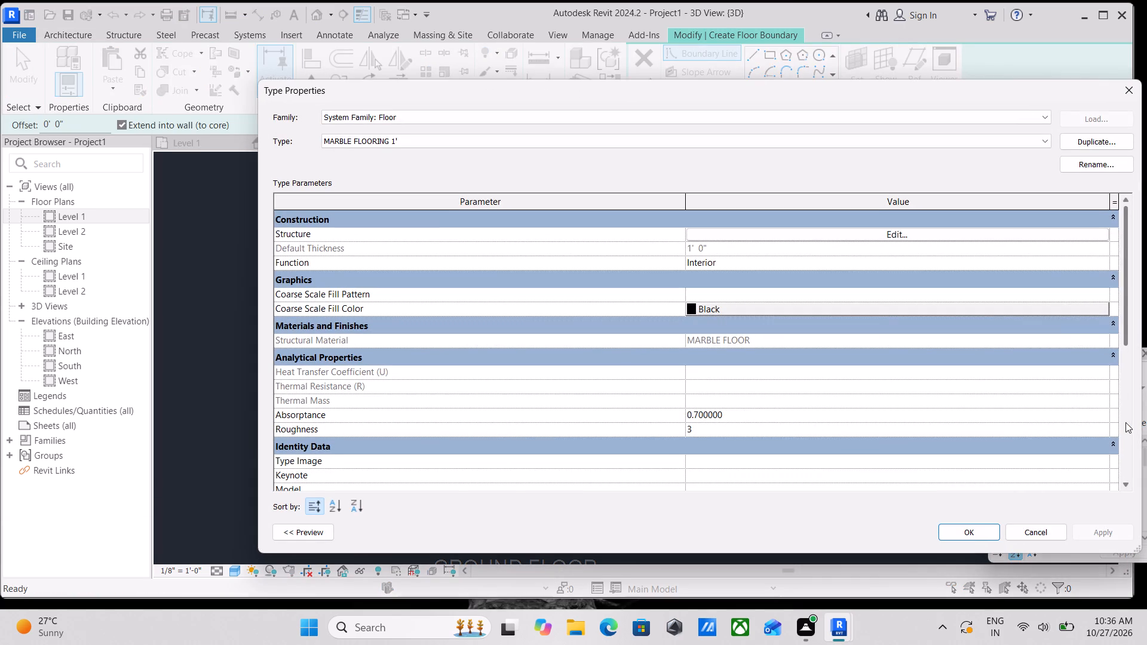
left_click(1088, 142)
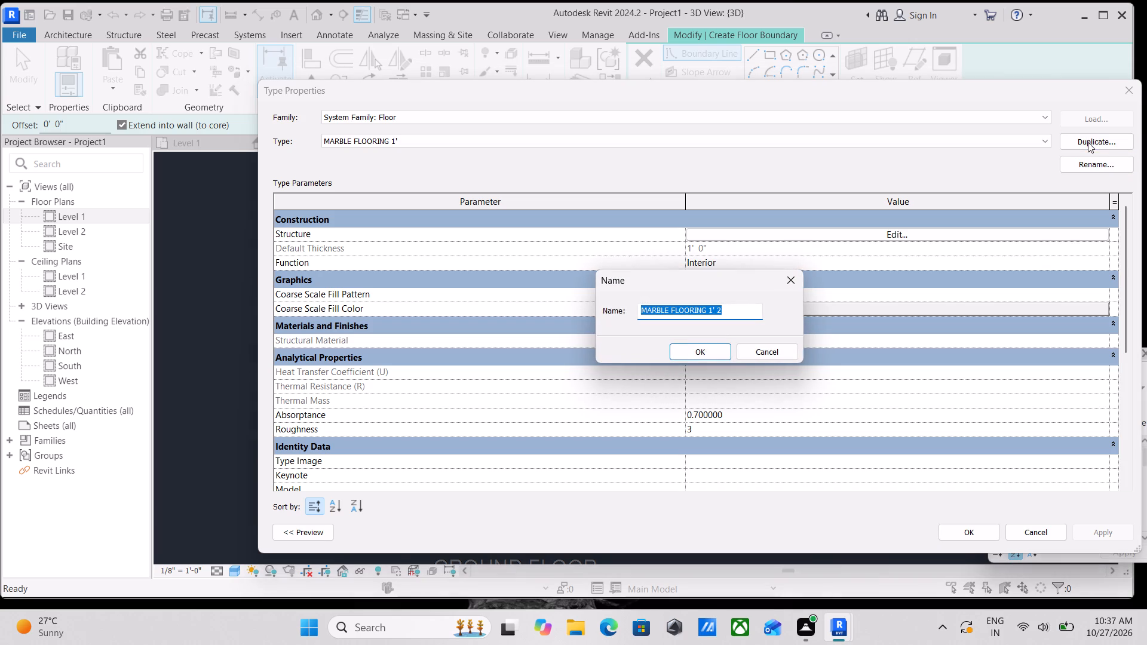
left_click(700, 353)
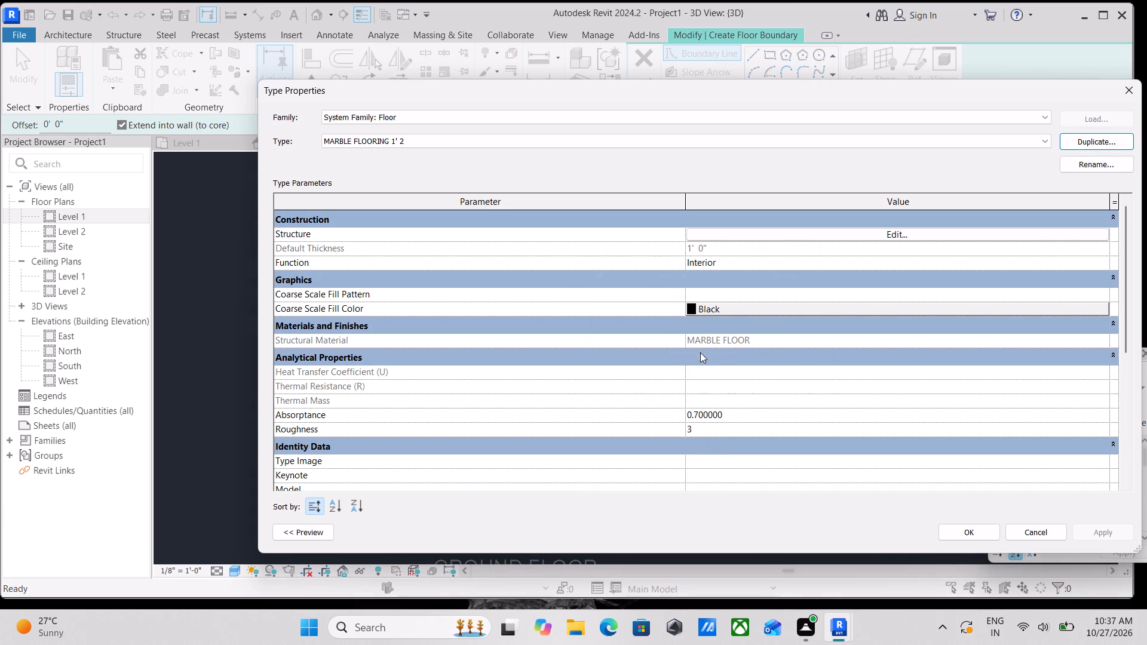
Create a new material for the duplicated floor type's structure layer and name it PARKING FLOORING.
left_click(833, 238)
left_click(584, 227)
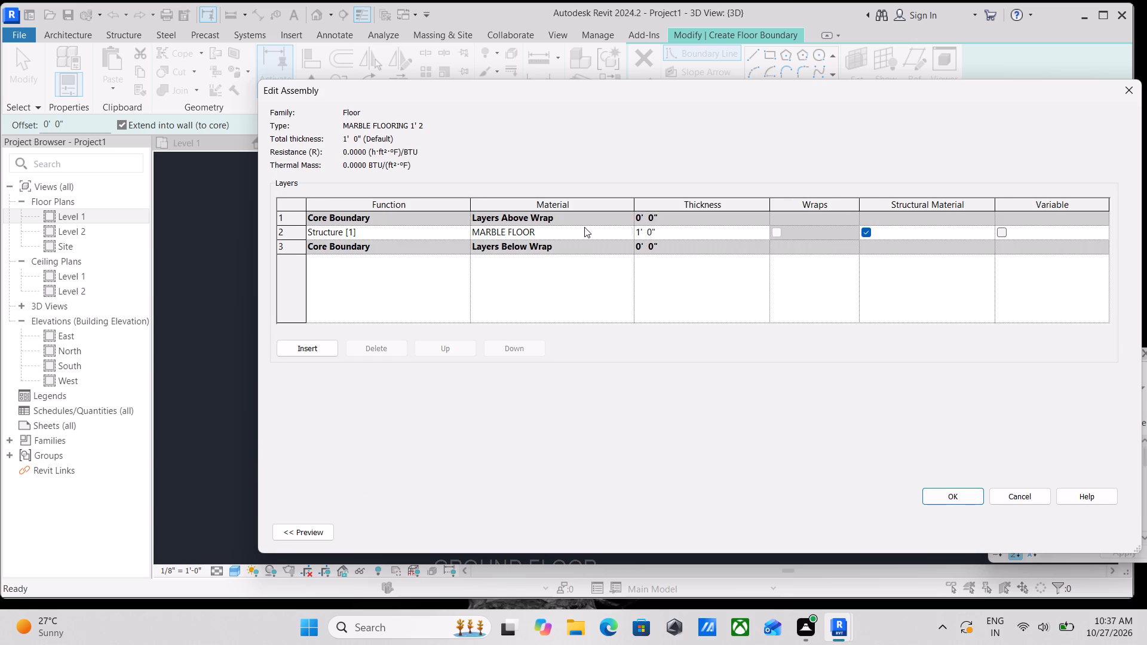
left_click(628, 234)
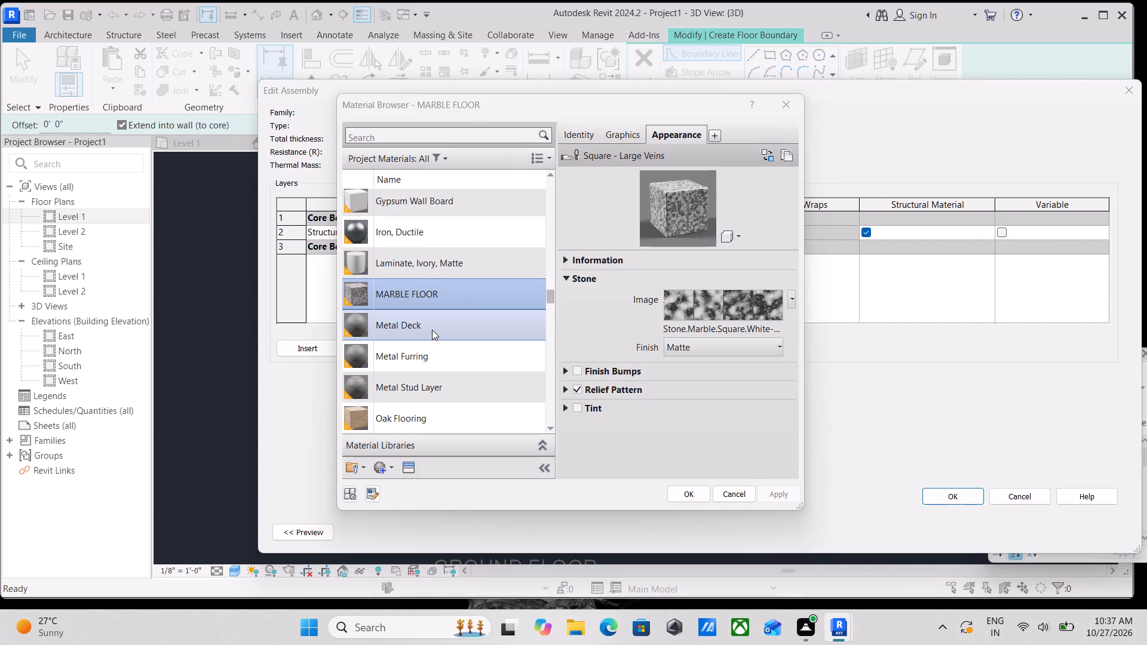
left_click(390, 465)
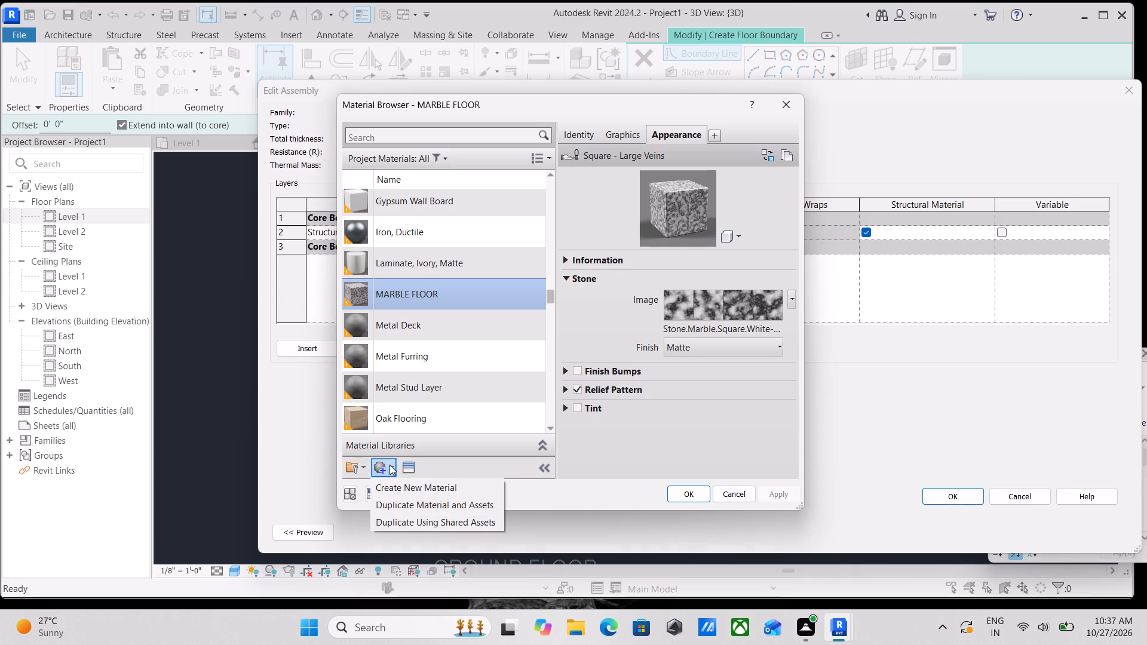
left_click(401, 488)
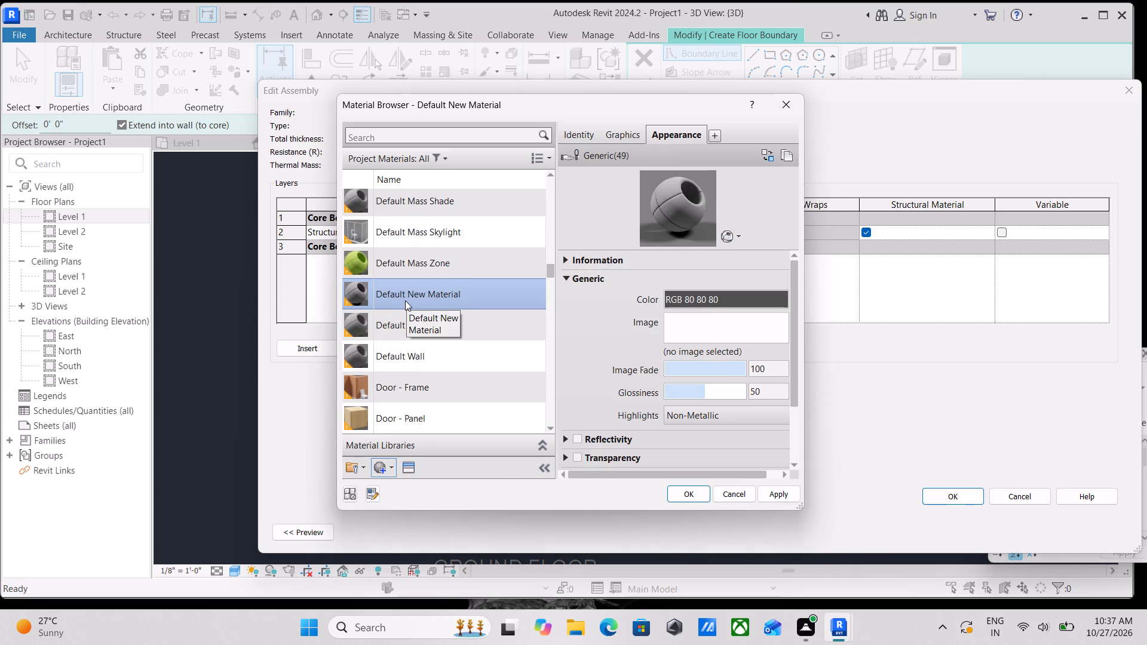
right_click(409, 297)
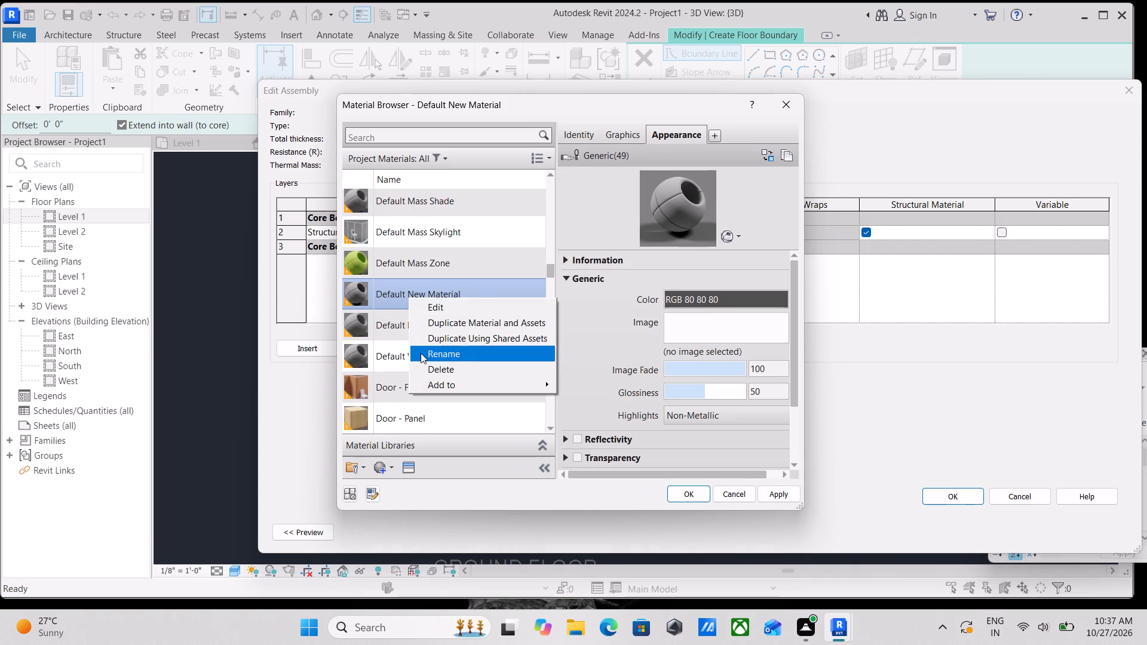
left_click(421, 353)
type("PARKING")
key("space")
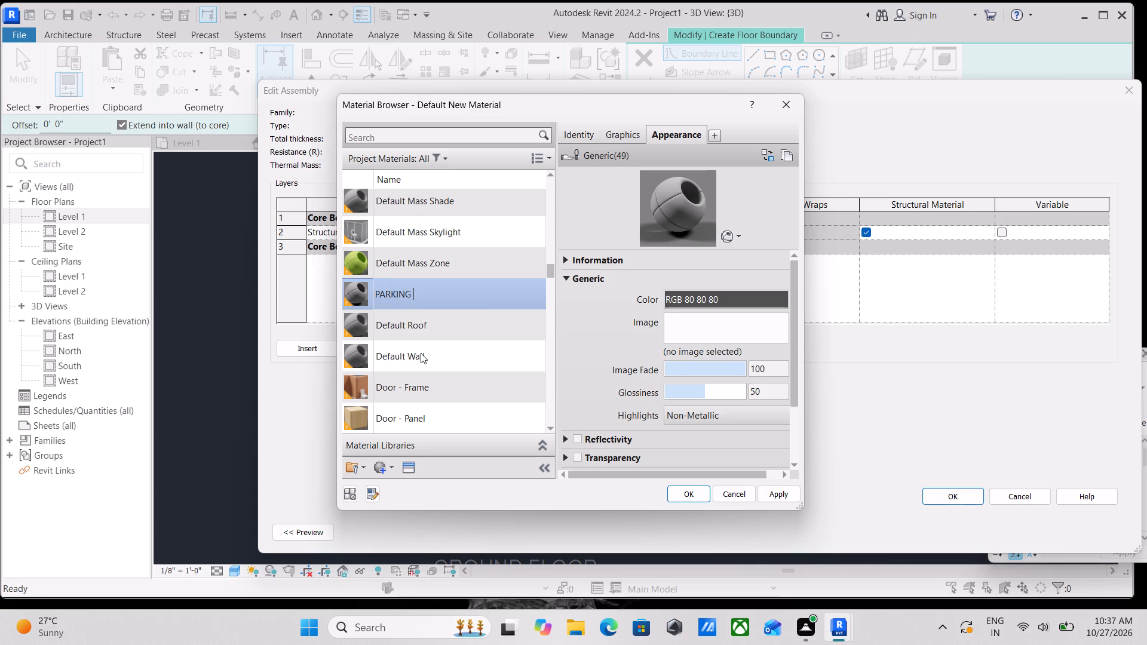
type("FLOOR")
type("ING")
key("Return")
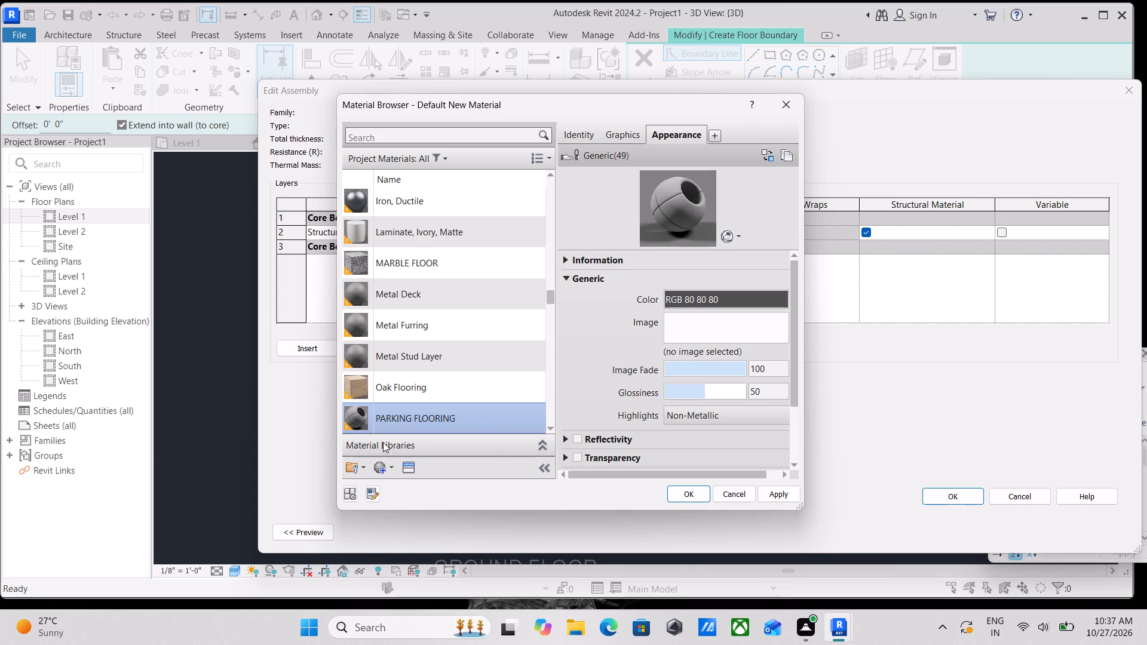
Open the asset browser and look through the Appearance Library's Wall Paint assets for a parking floor finish.
left_click(404, 461)
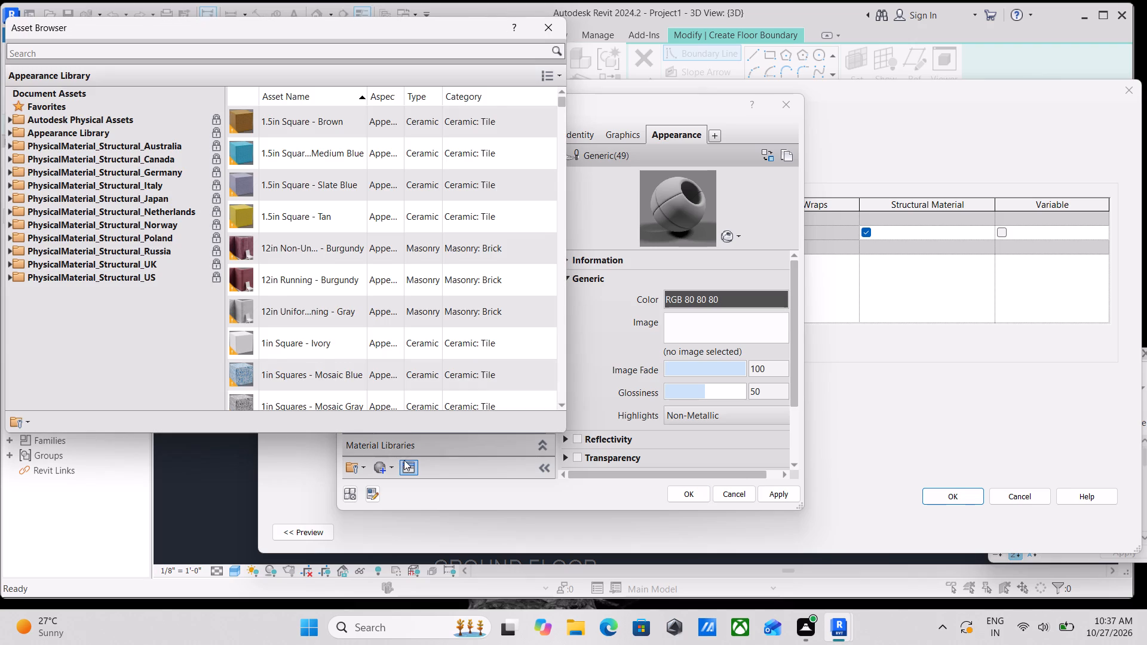
left_click(8, 134)
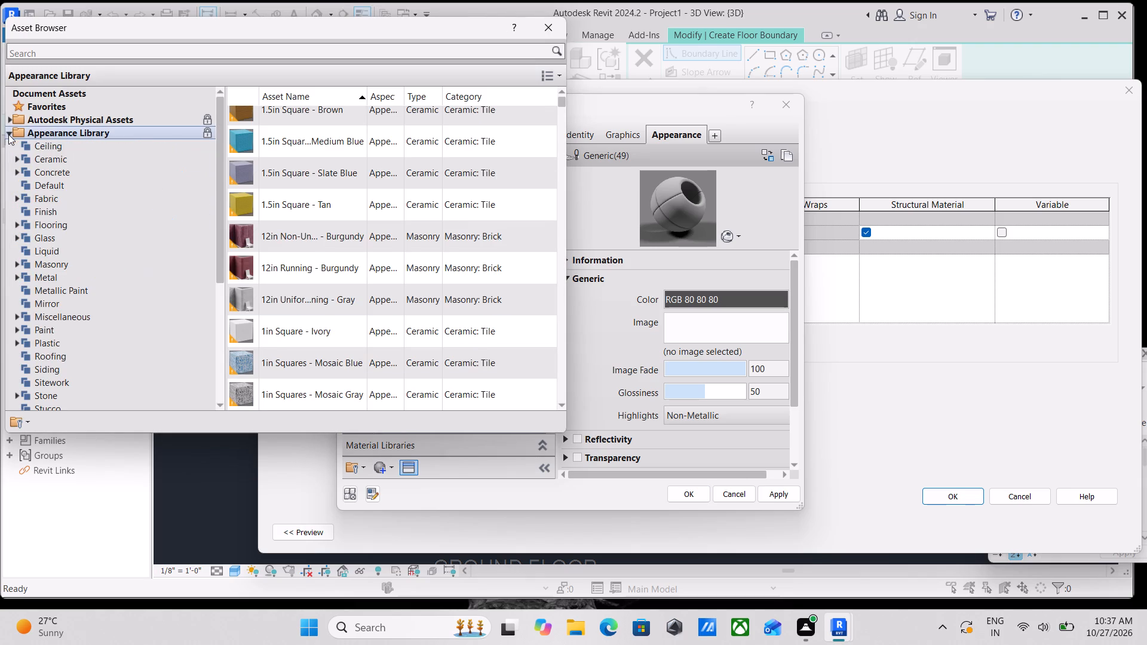
scroll(45, 352, "down", 2)
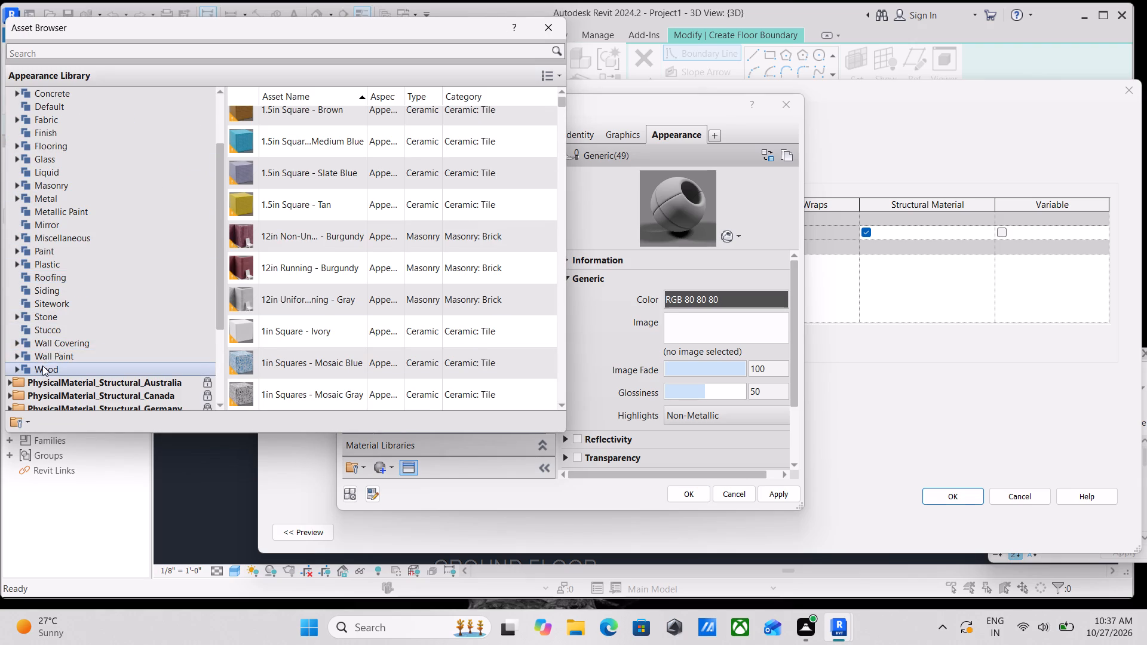
double_click(42, 368)
double_click(33, 350)
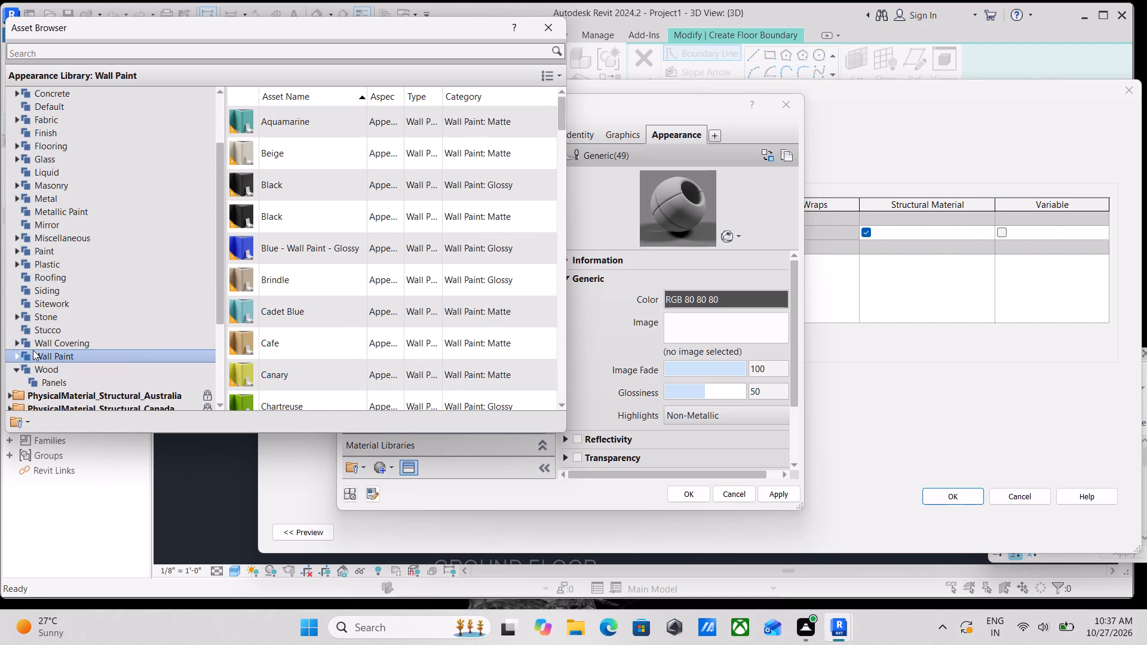
scroll(250, 295, "down", 5)
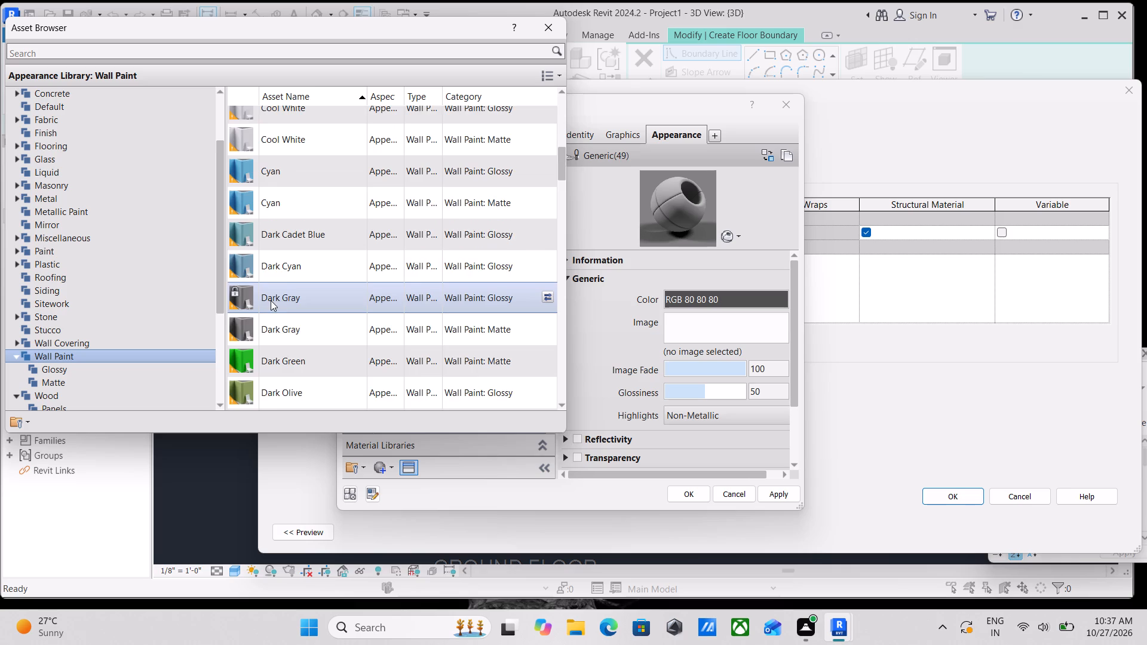
scroll(275, 309, "down", 7)
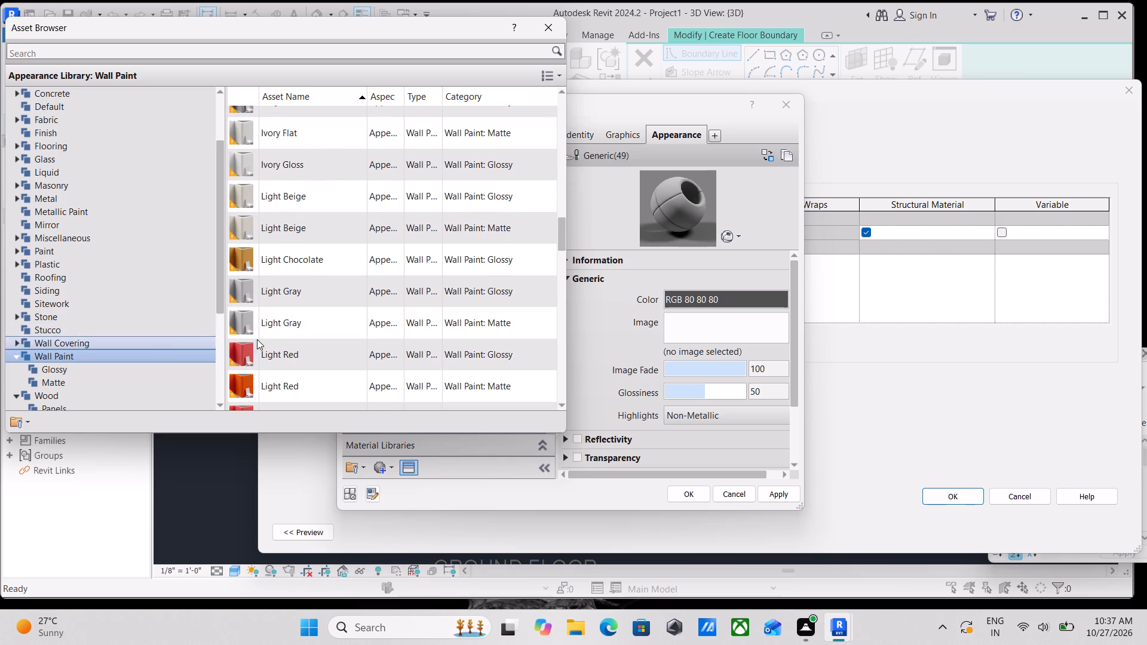
scroll(257, 339, "down", 6)
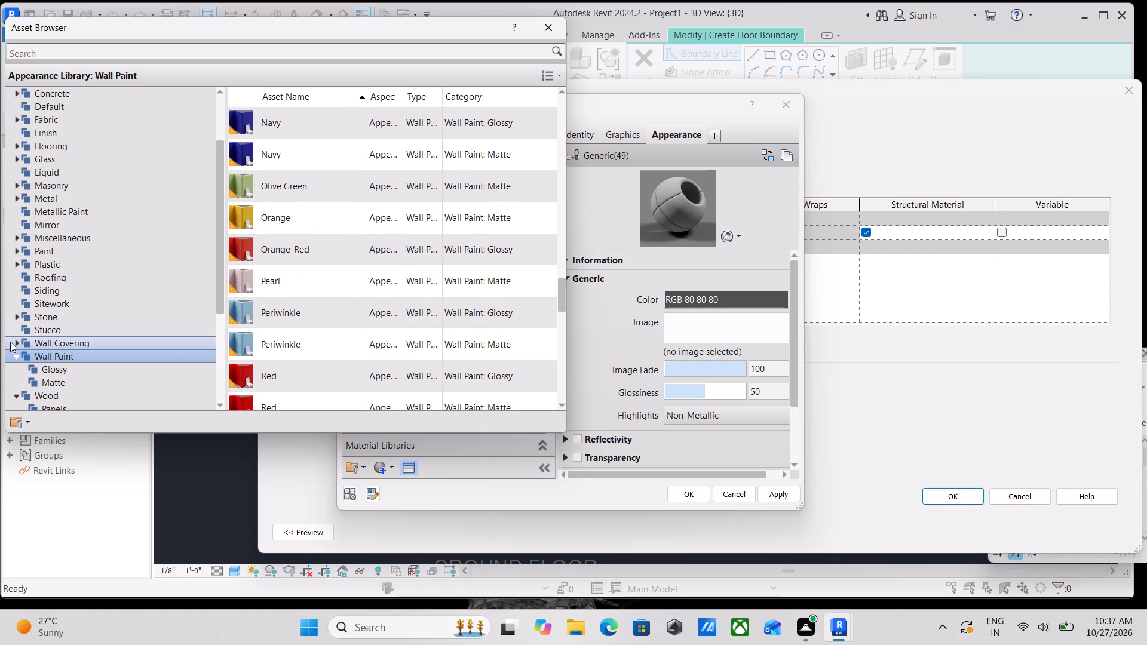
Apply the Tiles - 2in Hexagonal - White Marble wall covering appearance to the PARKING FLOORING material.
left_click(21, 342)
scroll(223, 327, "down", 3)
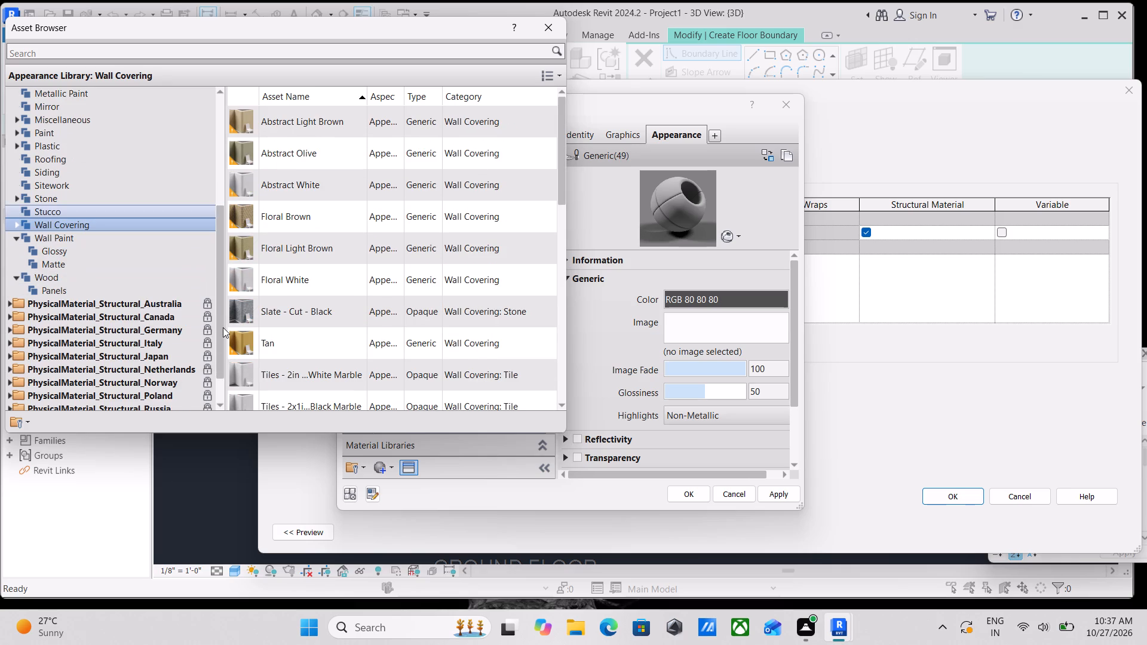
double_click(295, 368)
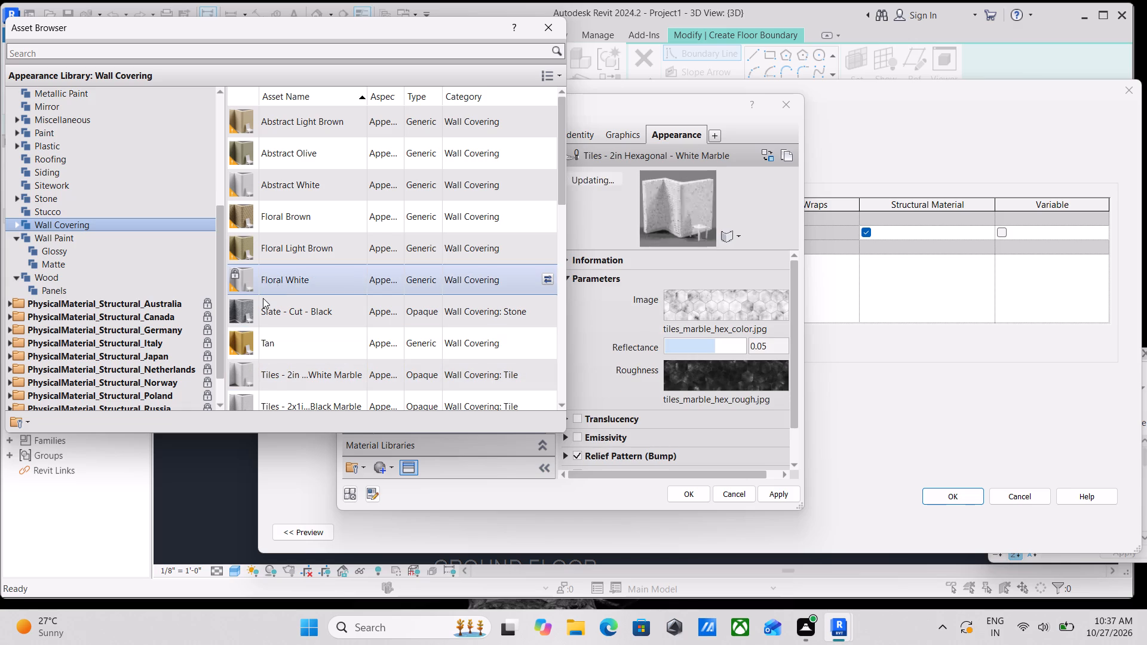
Replace the PARKING FLOORING material's appearance with the Floral Light Brown wall covering asset.
scroll(262, 300, "down", 1)
double_click(276, 167)
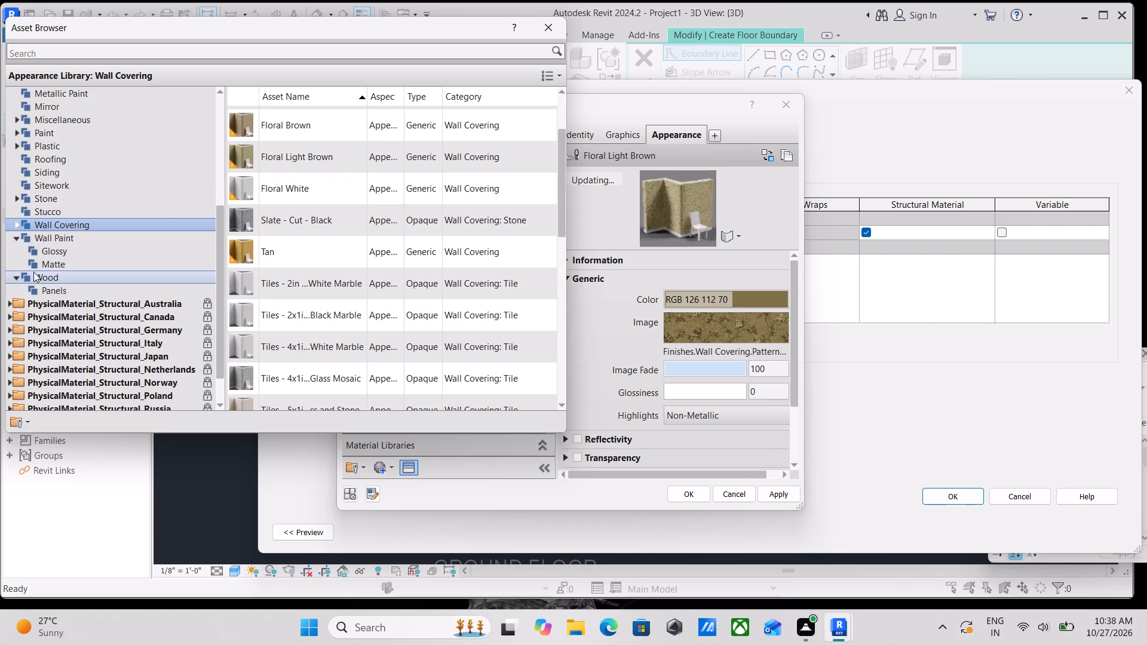
Look through the Appearance Library's material categories for another parking floor finish.
scroll(20, 230, "up", 1)
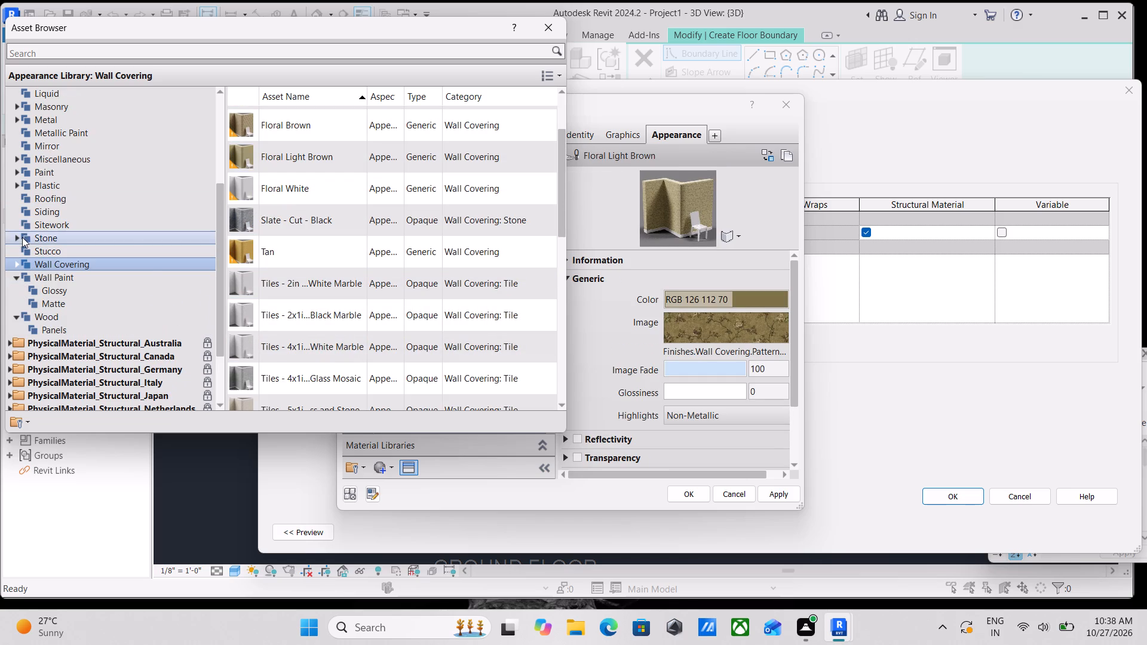
scroll(24, 235, "up", 3)
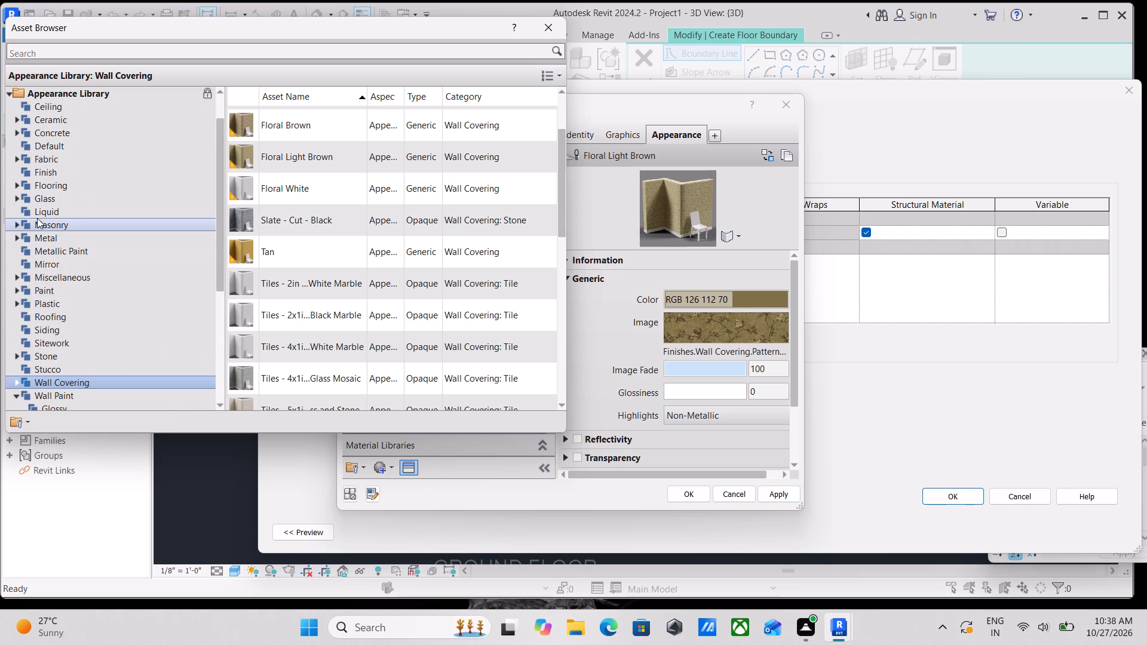
scroll(37, 218, "up", 7)
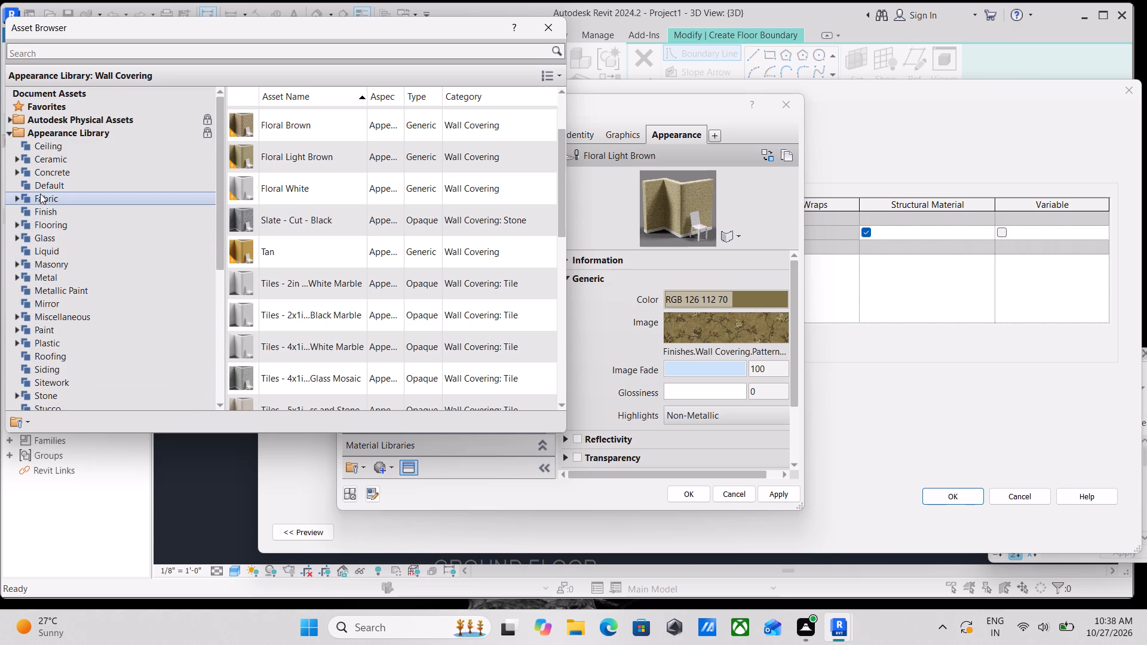
scroll(41, 195, "down", 2)
scroll(56, 282, "down", 3)
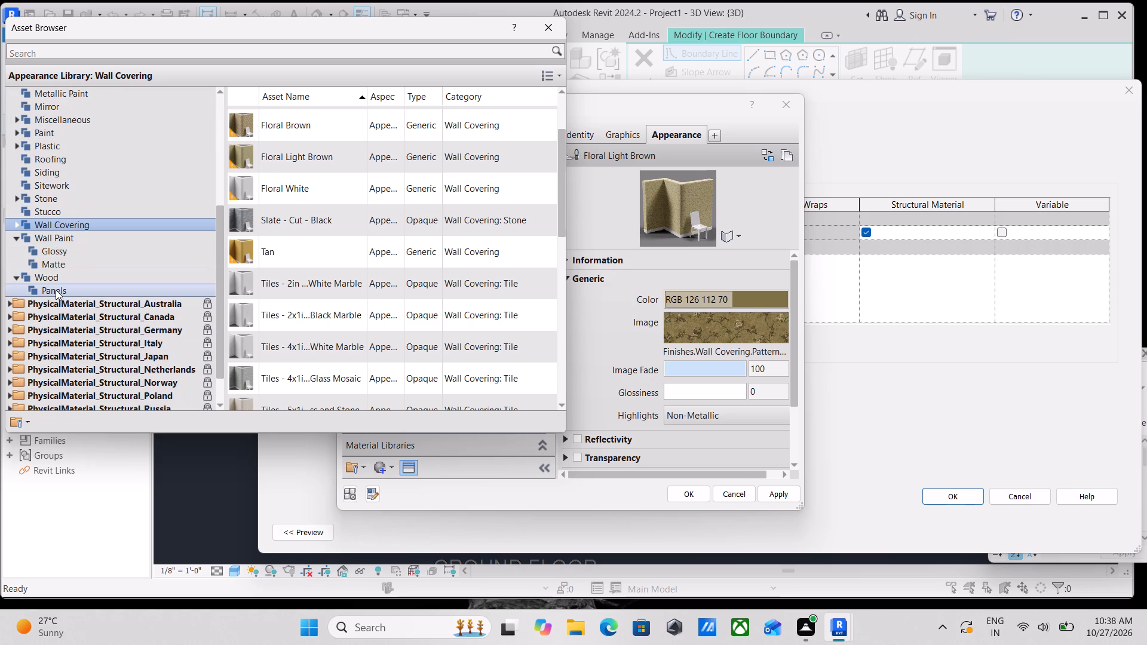
scroll(45, 260, "up", 2)
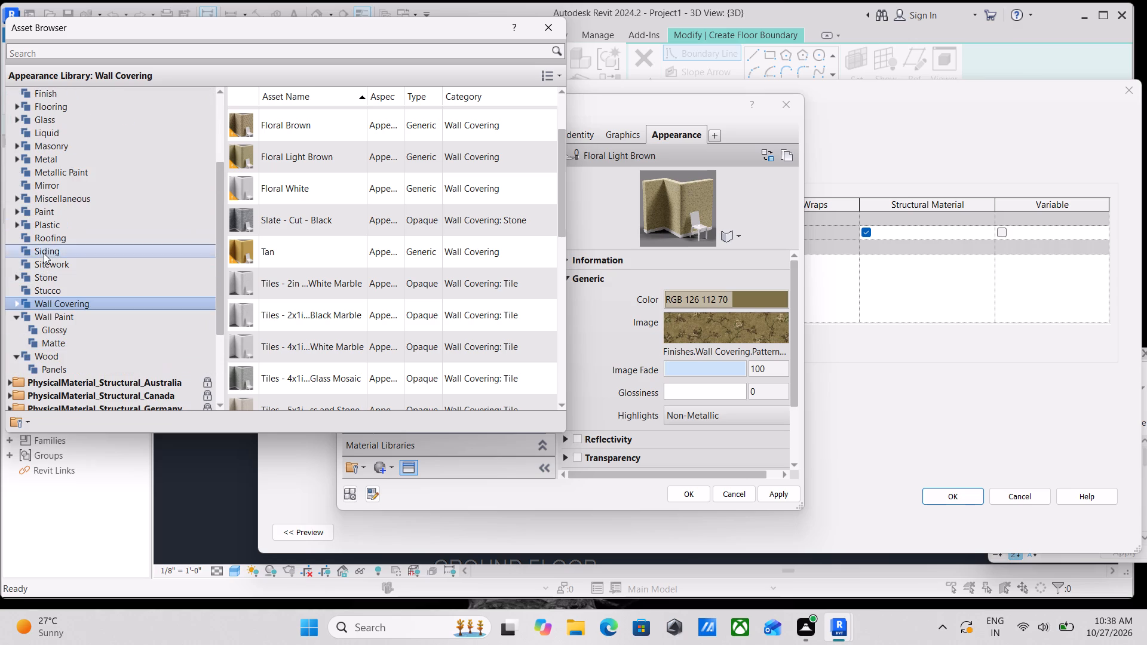
scroll(39, 223, "up", 3)
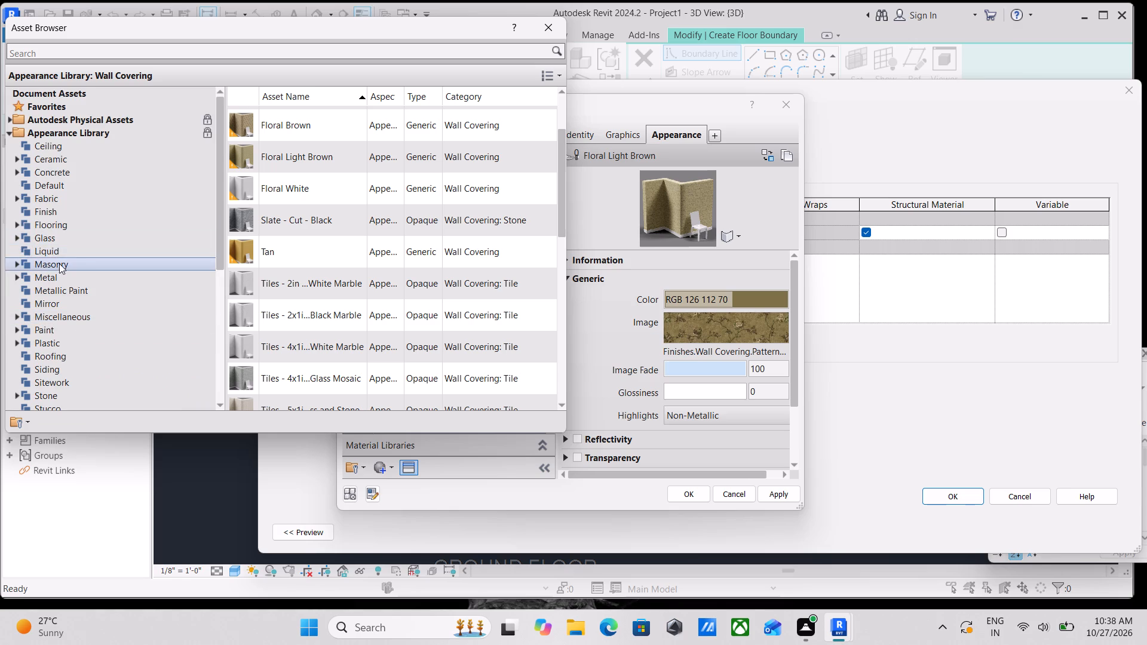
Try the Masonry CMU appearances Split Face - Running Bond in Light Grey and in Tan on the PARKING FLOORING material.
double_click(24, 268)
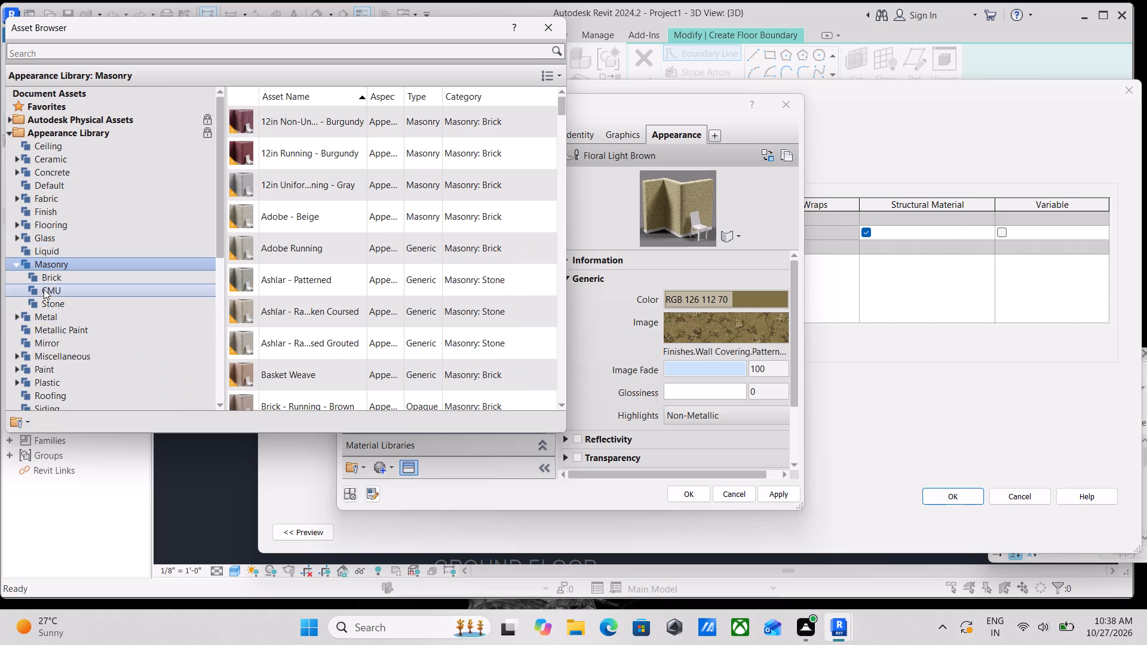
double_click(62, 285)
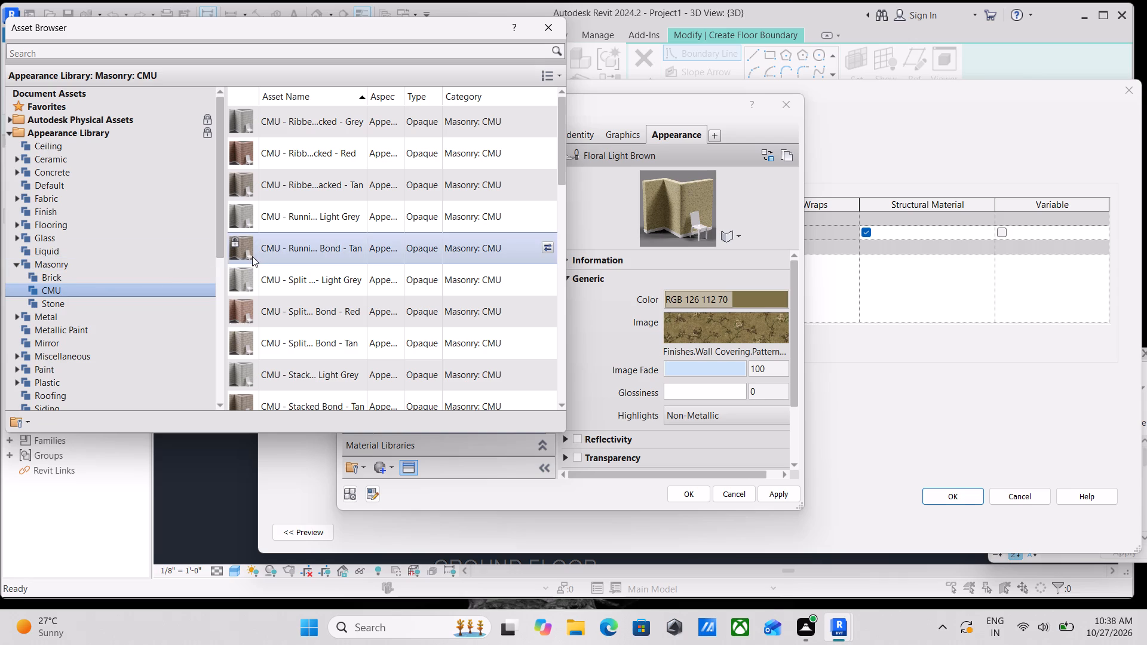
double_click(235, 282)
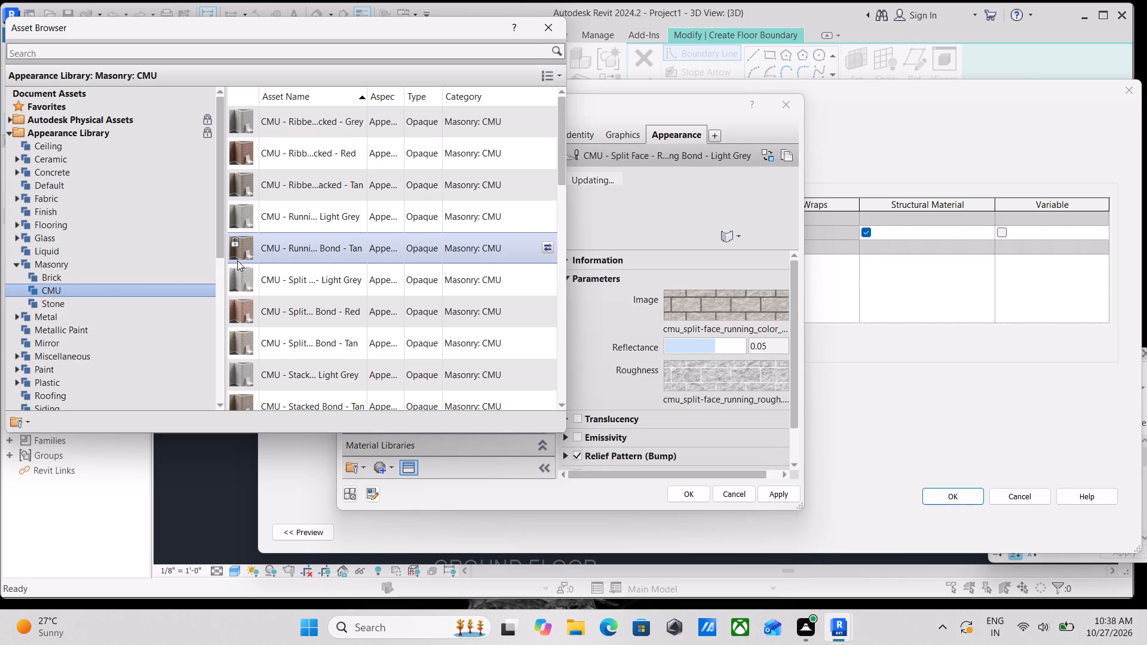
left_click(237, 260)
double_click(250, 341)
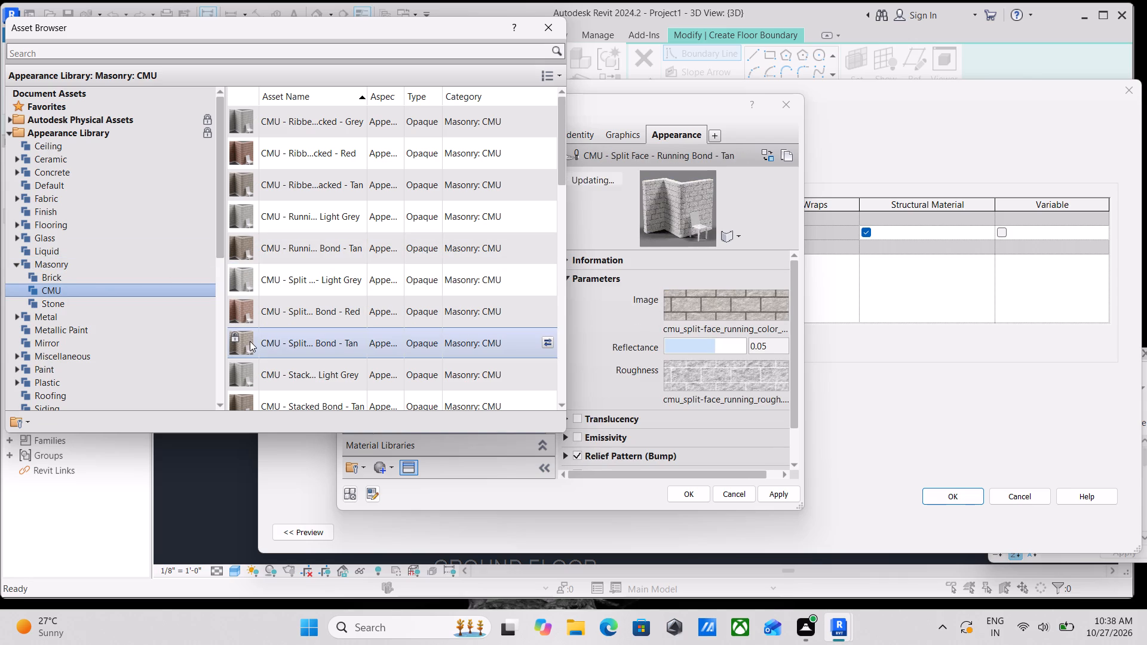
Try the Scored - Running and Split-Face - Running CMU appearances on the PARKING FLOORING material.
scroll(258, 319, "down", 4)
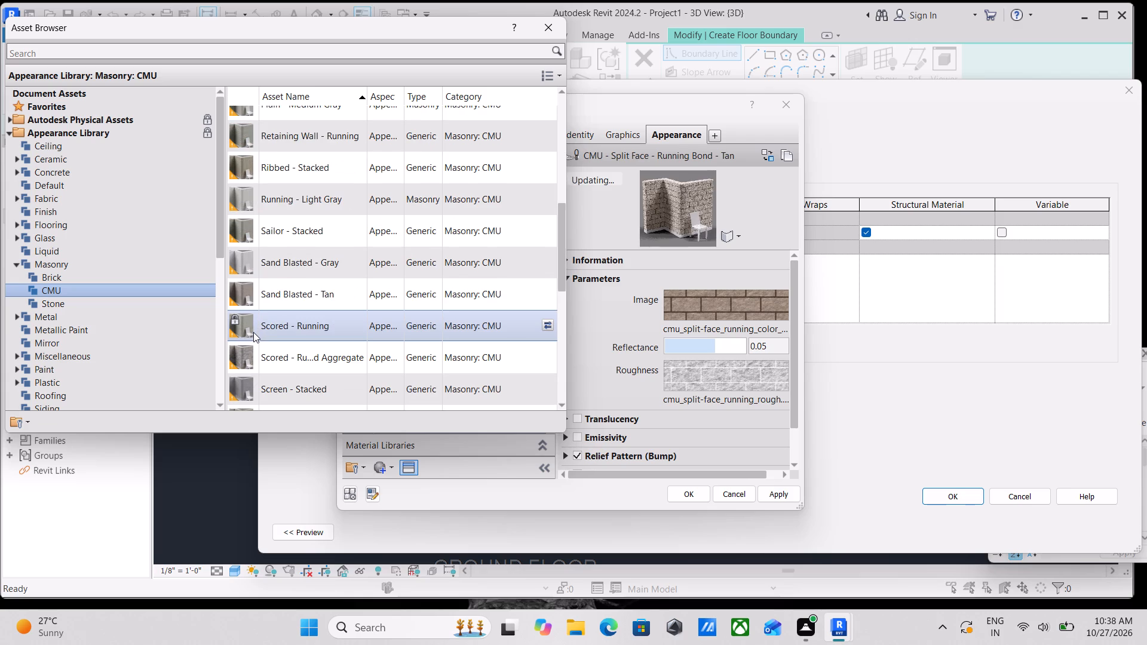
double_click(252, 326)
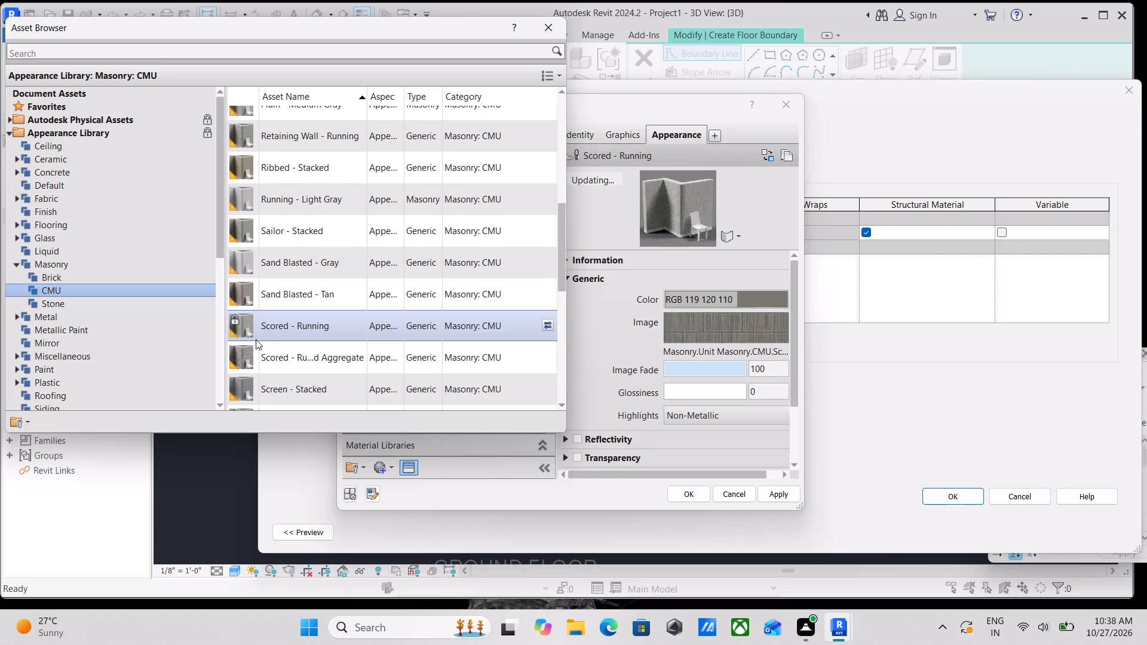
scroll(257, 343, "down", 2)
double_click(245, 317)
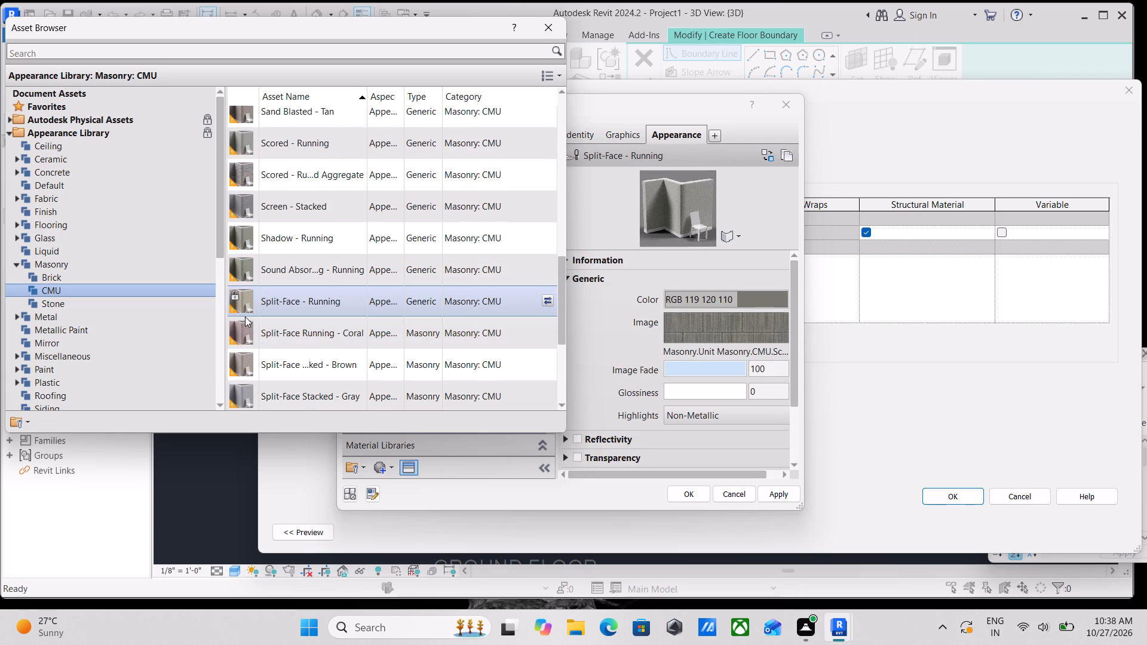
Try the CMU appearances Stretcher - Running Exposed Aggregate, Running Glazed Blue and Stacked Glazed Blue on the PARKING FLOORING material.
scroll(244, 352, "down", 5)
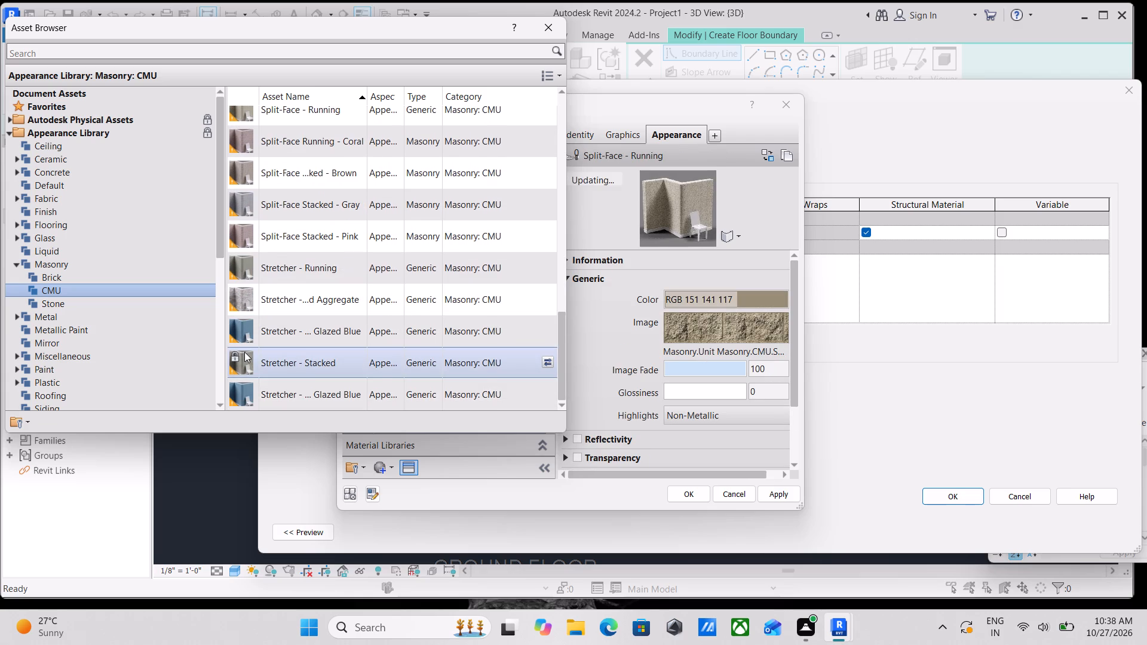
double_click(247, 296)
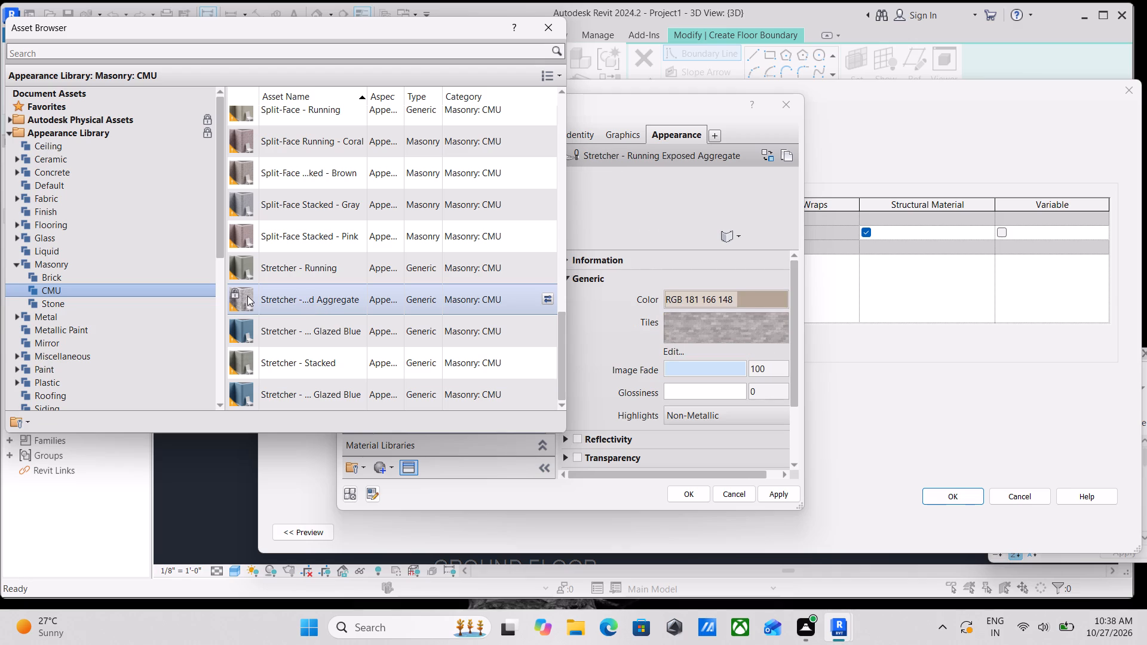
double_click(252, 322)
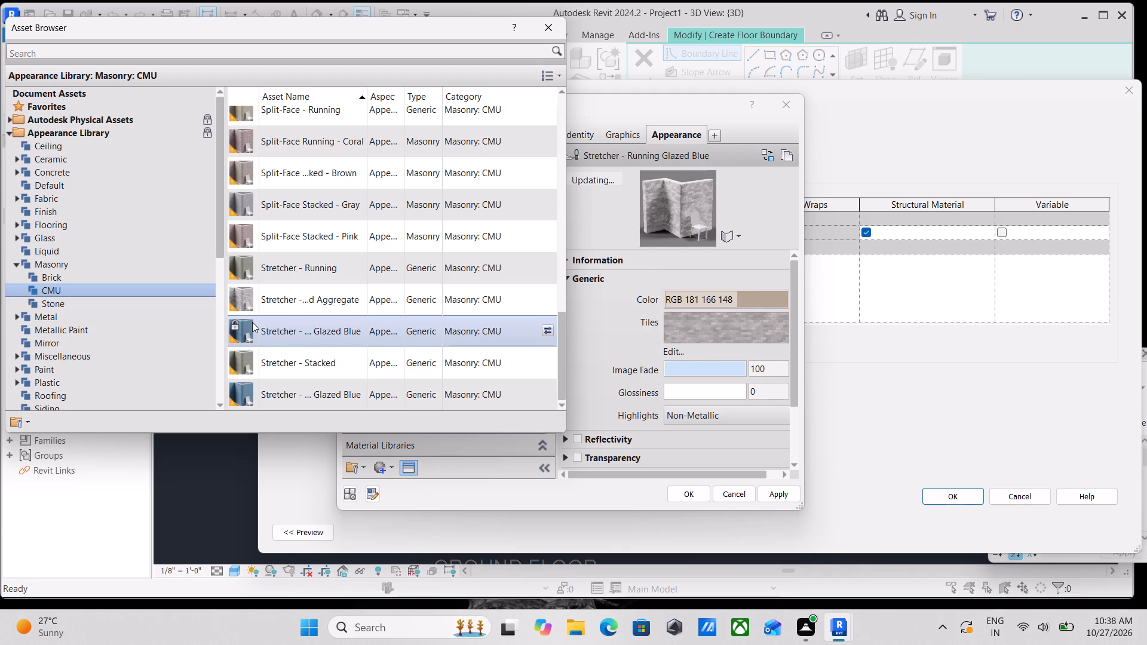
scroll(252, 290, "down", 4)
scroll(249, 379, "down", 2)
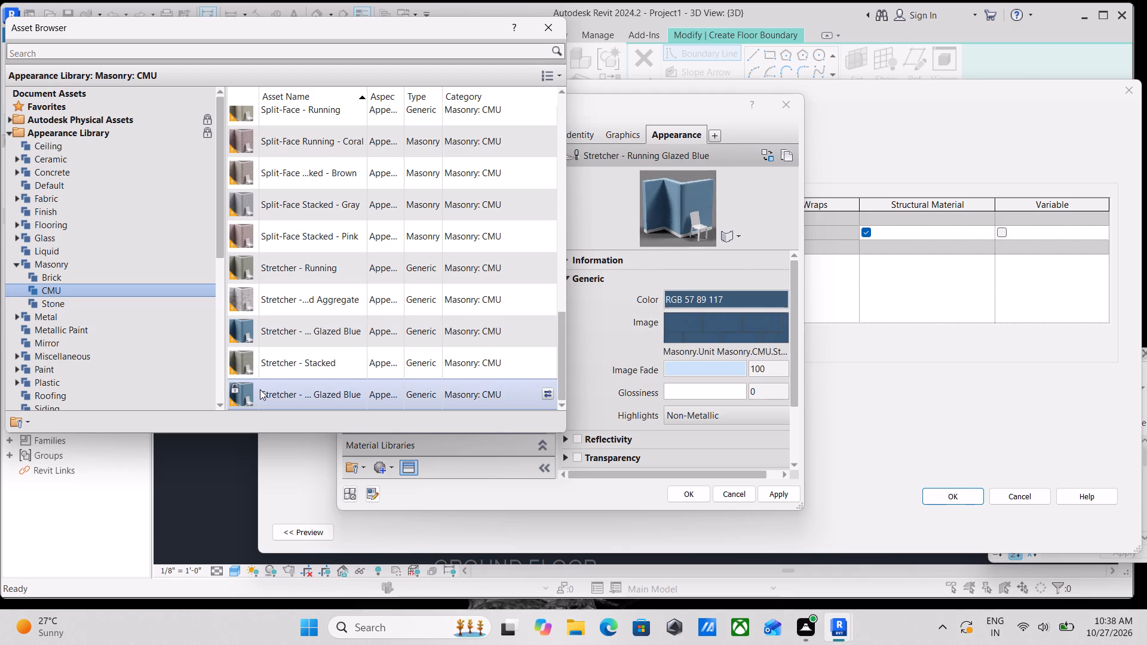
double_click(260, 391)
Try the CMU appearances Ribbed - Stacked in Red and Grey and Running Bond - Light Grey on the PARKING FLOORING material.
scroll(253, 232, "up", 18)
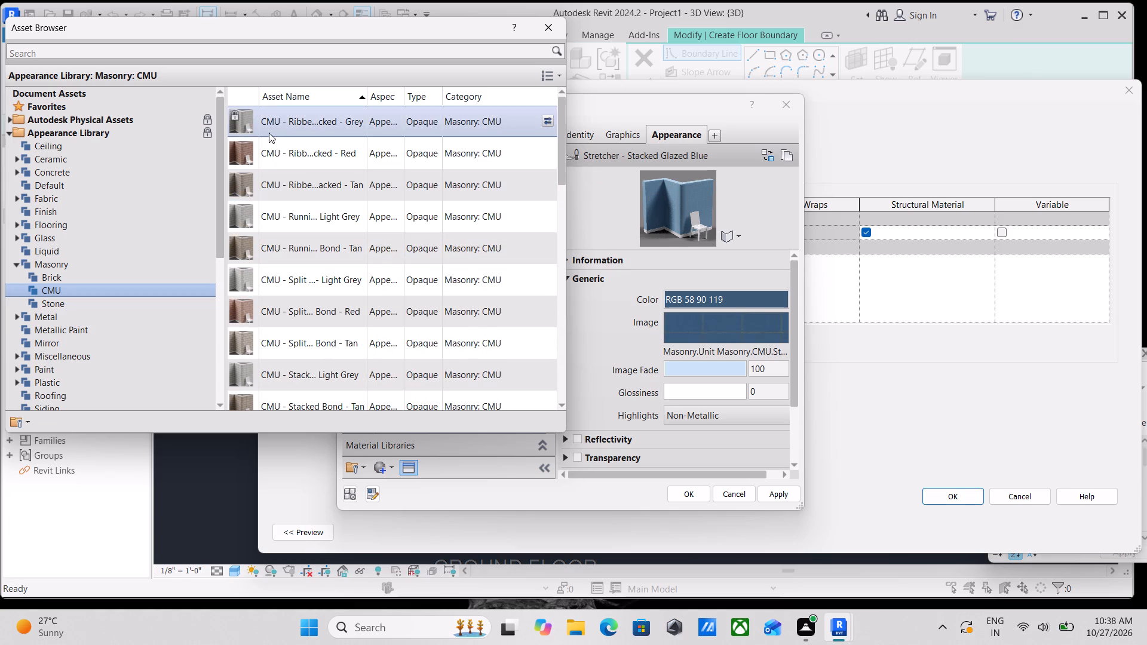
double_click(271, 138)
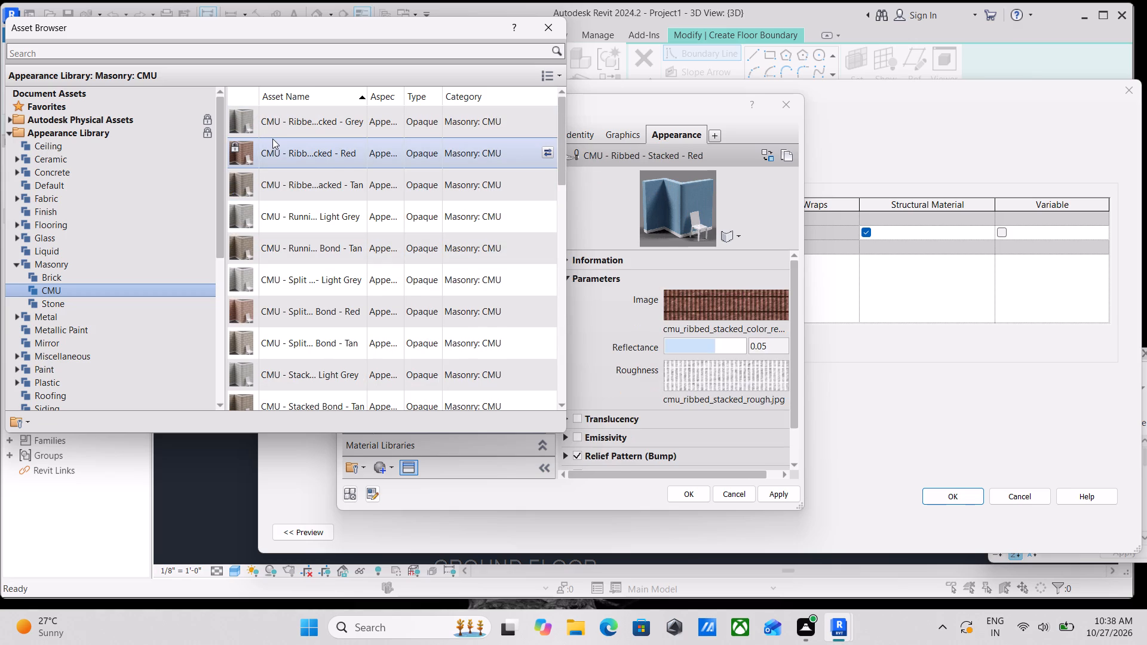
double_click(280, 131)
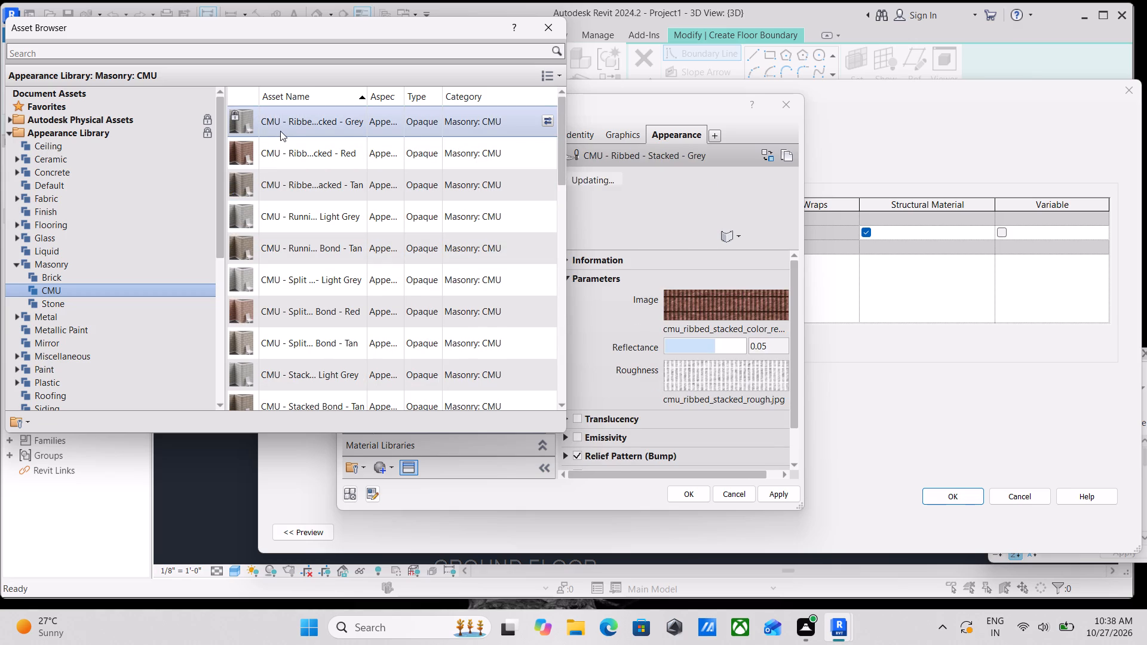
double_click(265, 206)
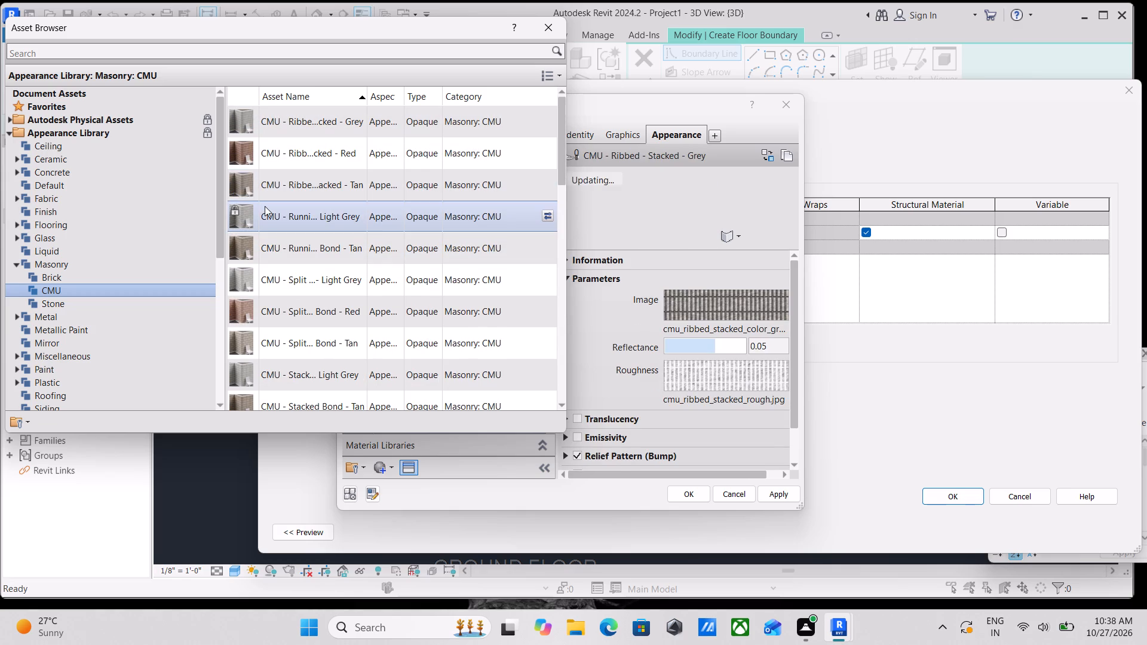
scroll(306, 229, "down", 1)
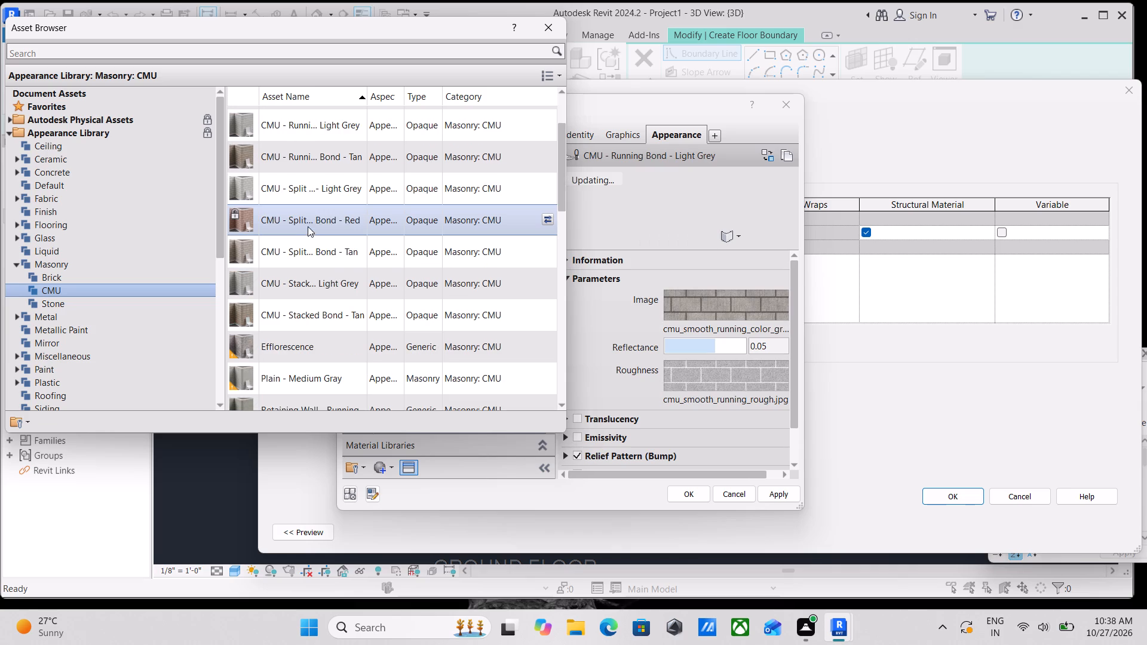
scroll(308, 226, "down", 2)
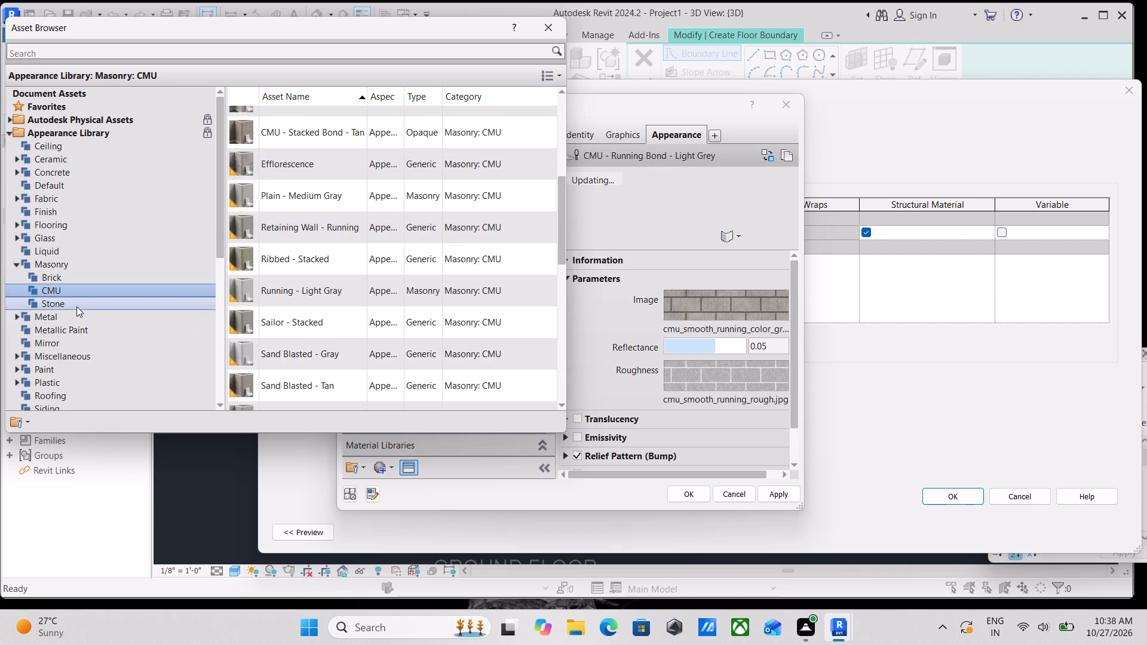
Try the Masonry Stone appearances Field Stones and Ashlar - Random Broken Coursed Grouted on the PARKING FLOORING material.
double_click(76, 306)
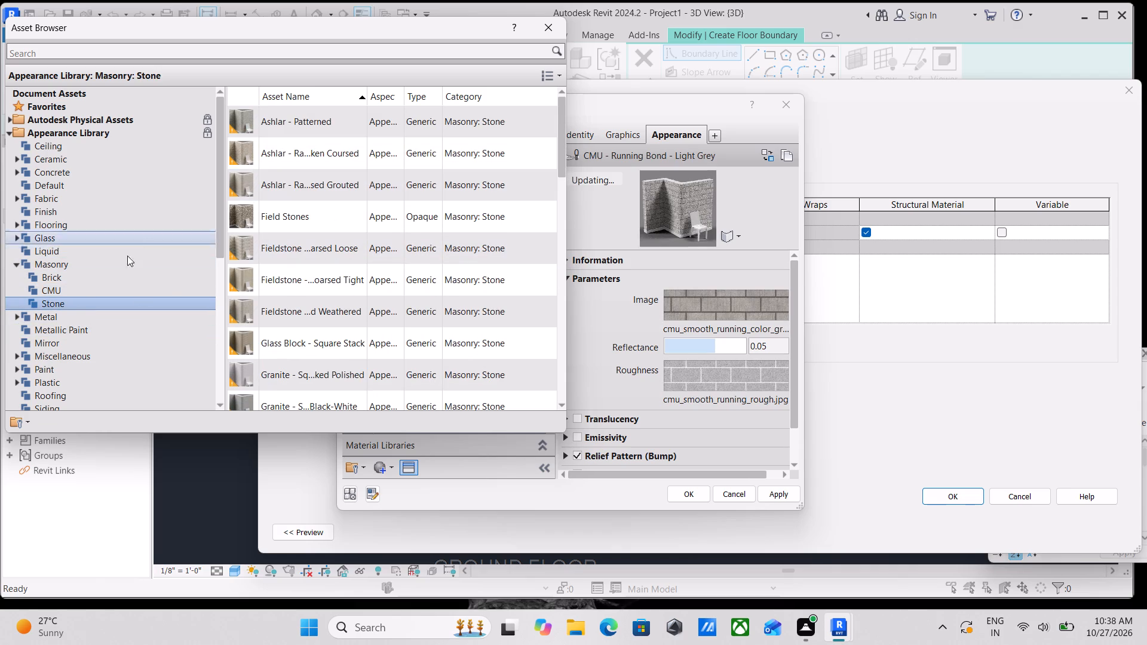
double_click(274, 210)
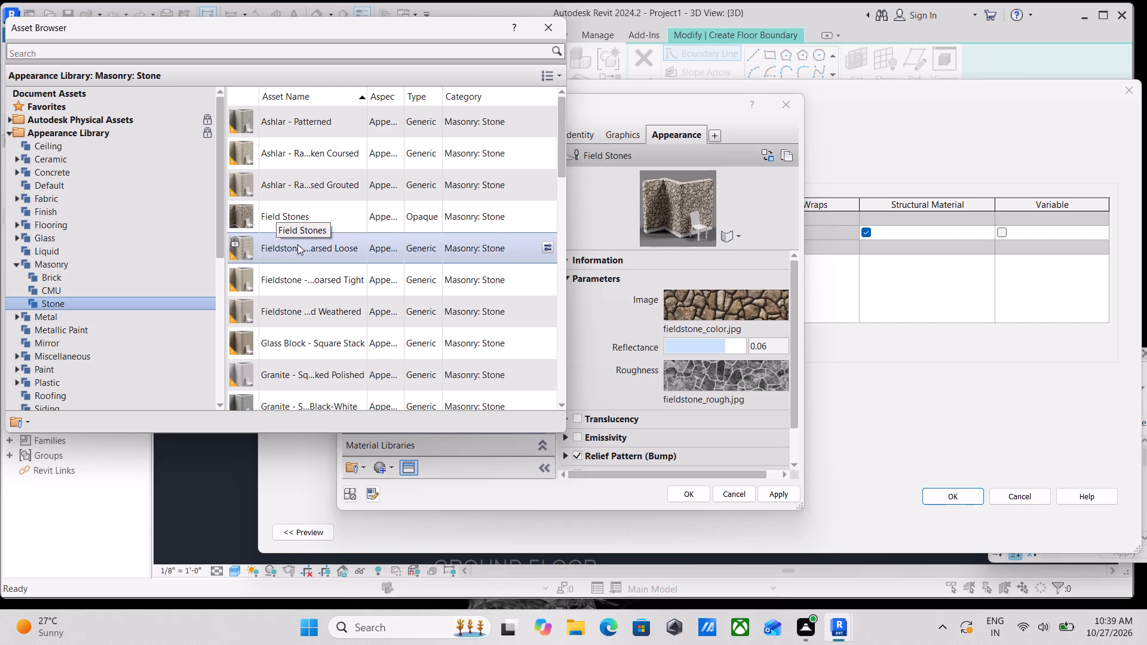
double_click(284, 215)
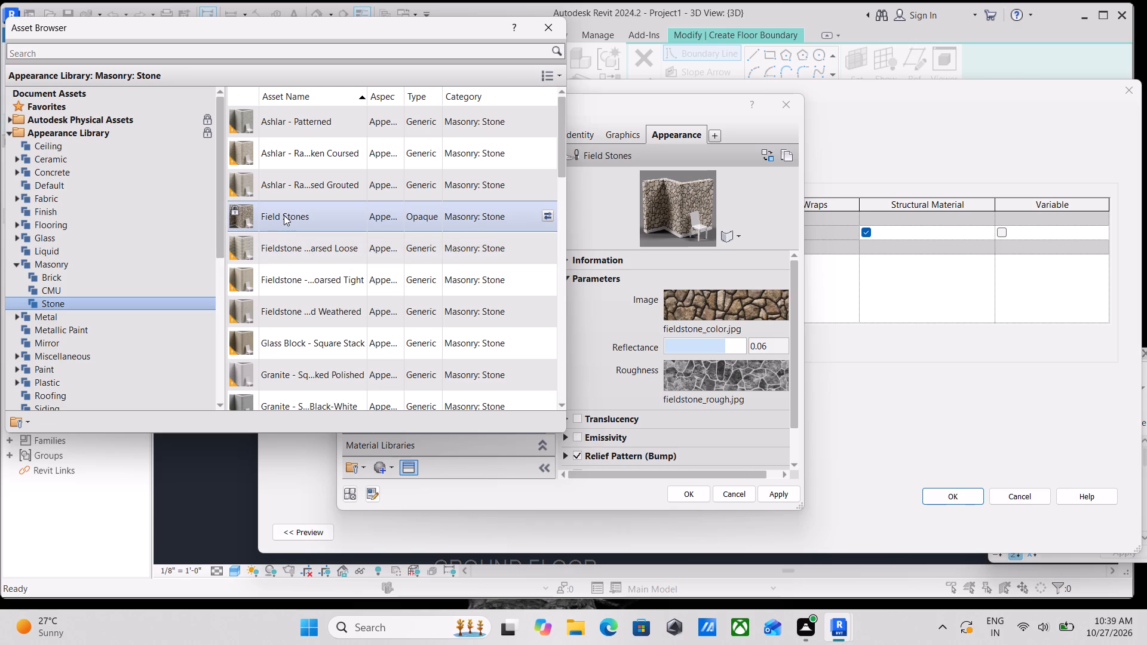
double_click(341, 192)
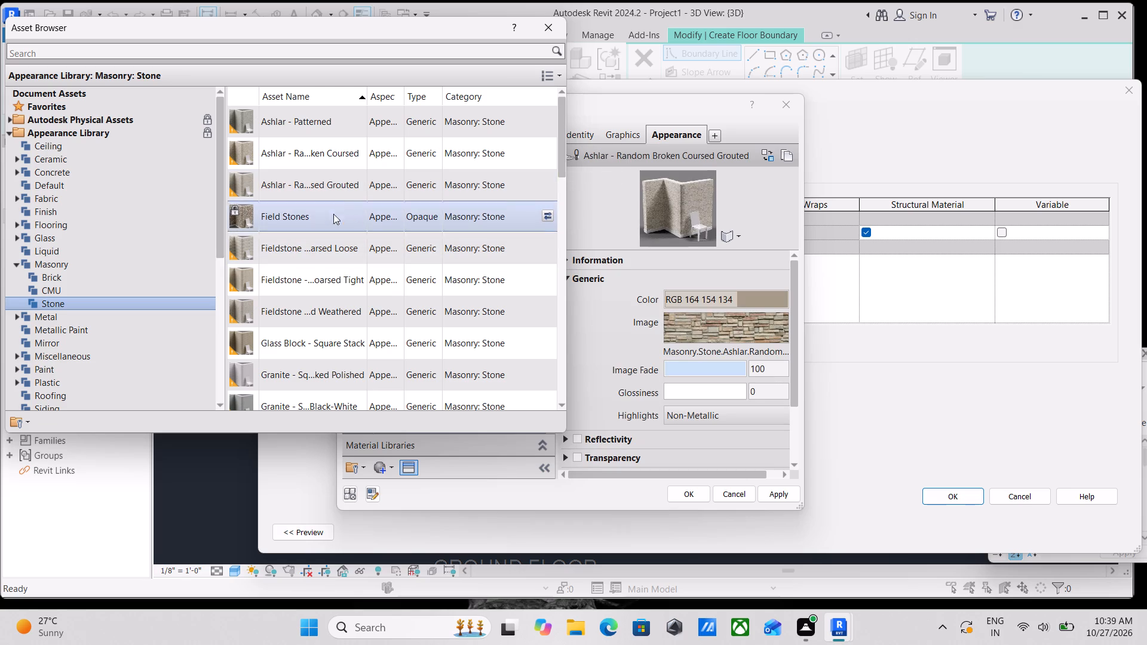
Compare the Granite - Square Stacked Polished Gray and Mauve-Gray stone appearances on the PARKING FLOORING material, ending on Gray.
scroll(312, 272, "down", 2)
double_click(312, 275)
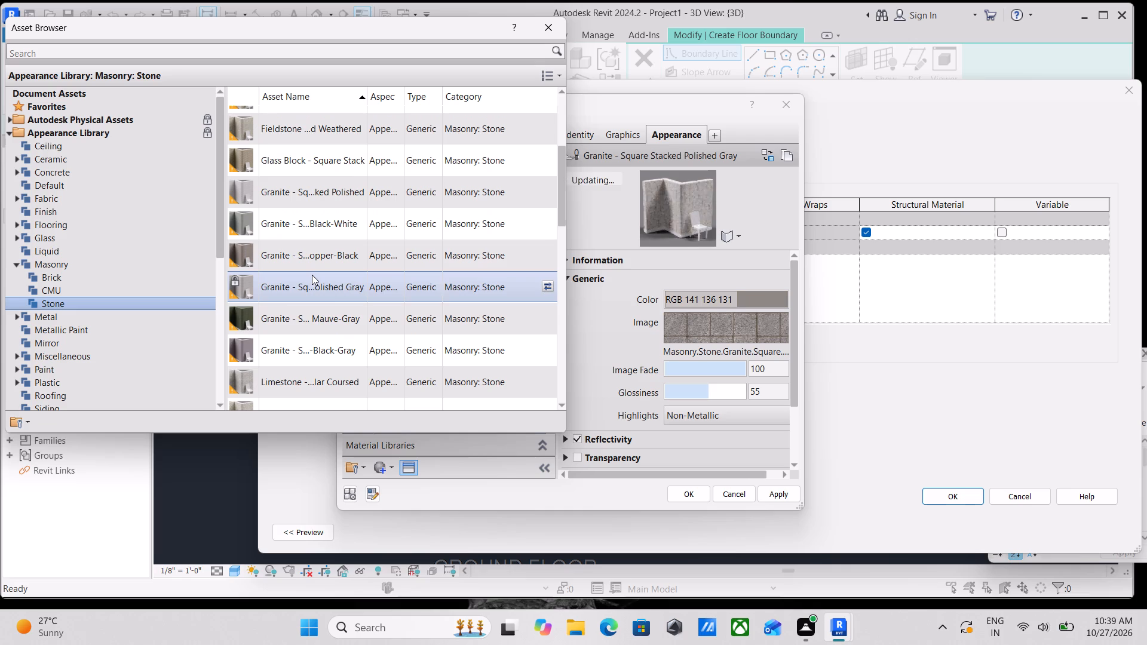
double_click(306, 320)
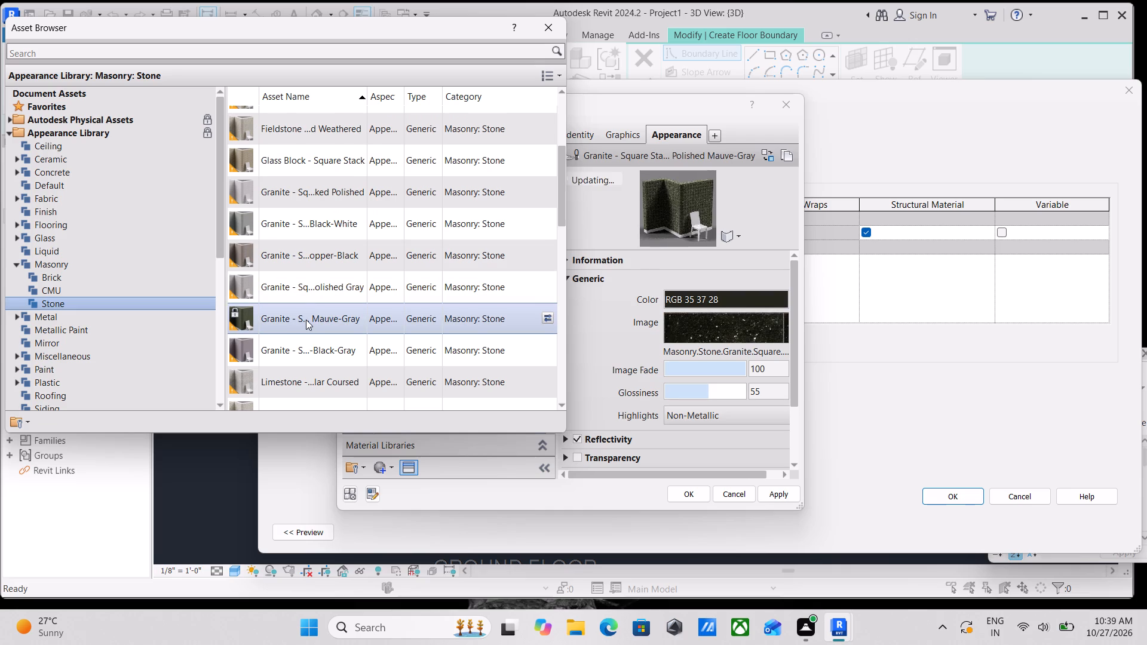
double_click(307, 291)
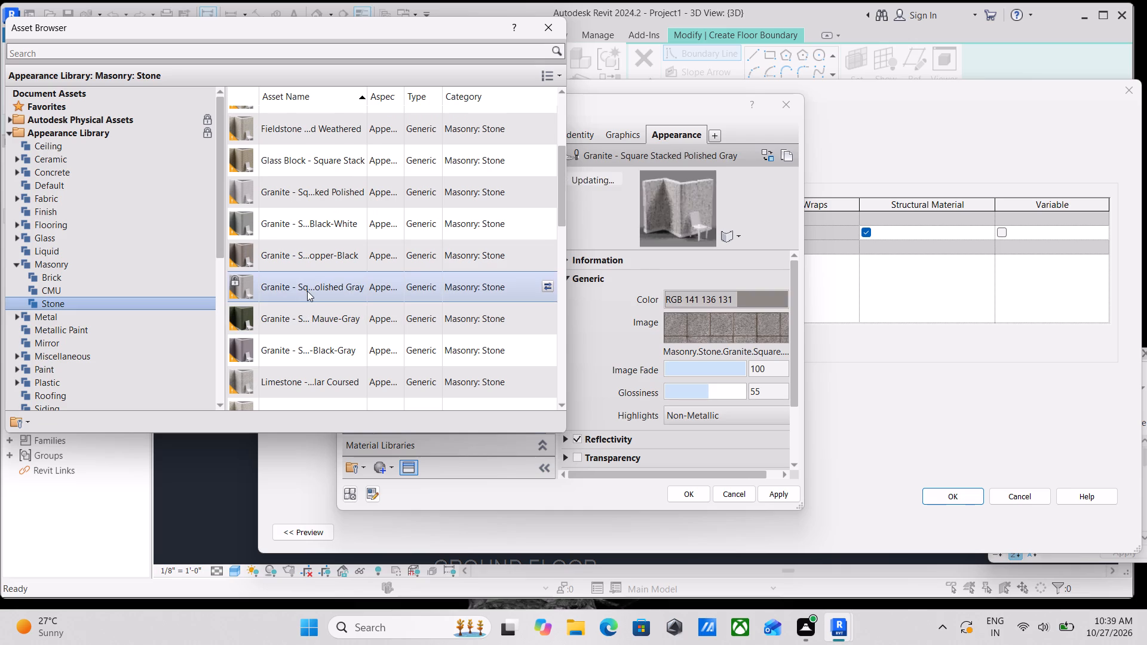
Try the Limestone - Rustic Joint Pink and Rustication appearances, and apply Limestone - Rubble to the PARKING FLOORING material.
scroll(305, 330, "down", 2)
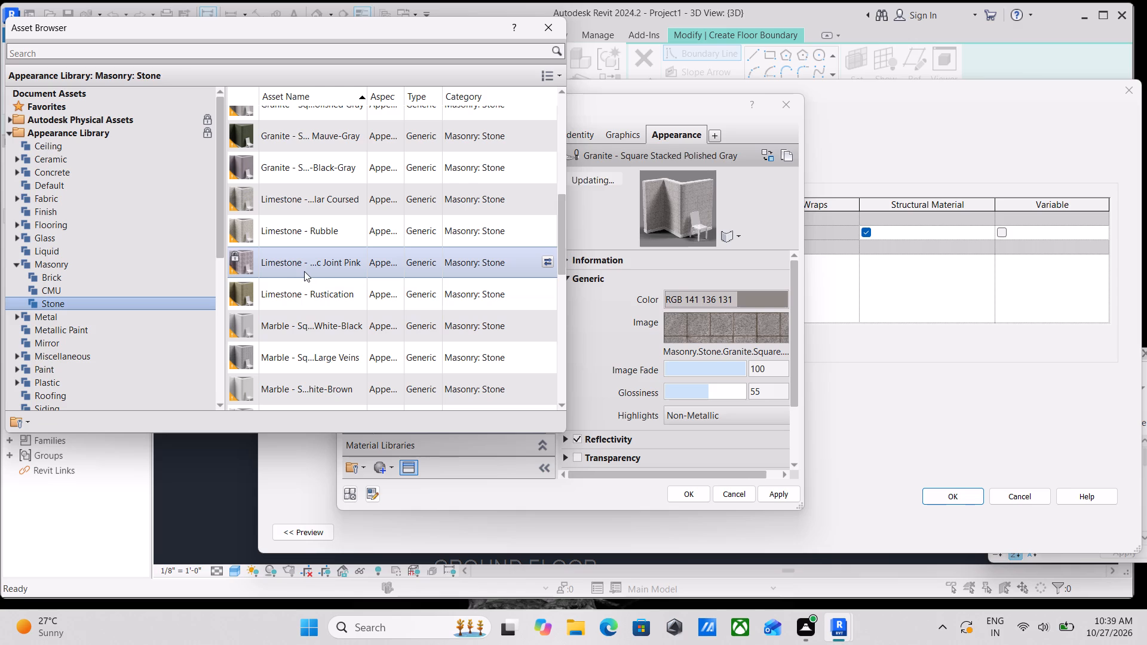
double_click(305, 271)
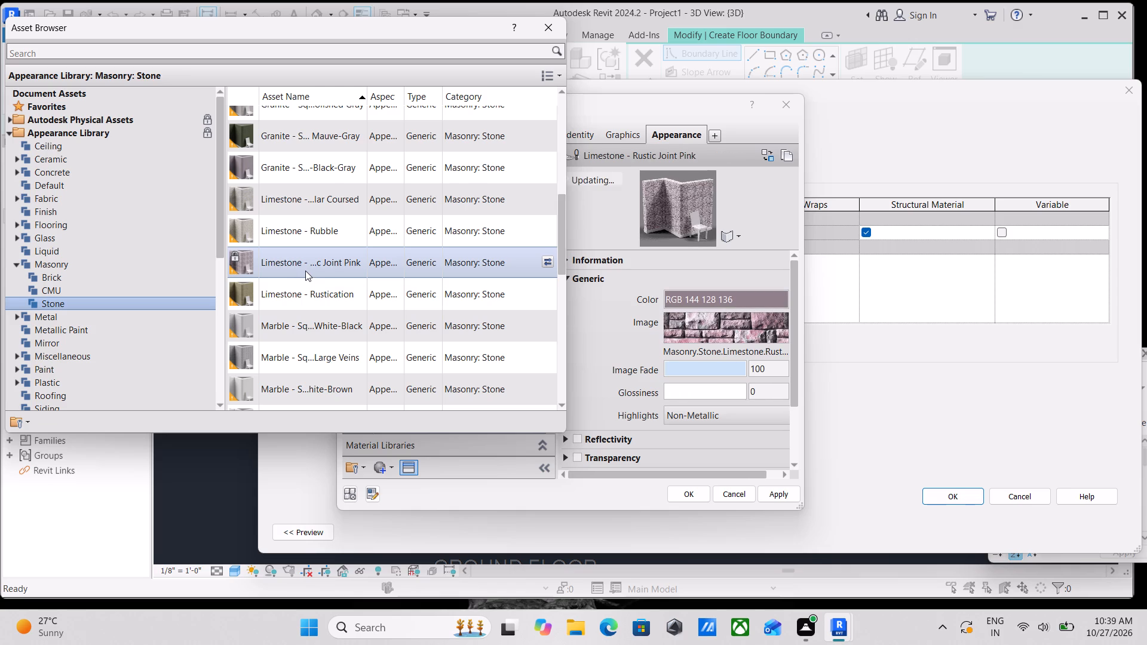
double_click(301, 293)
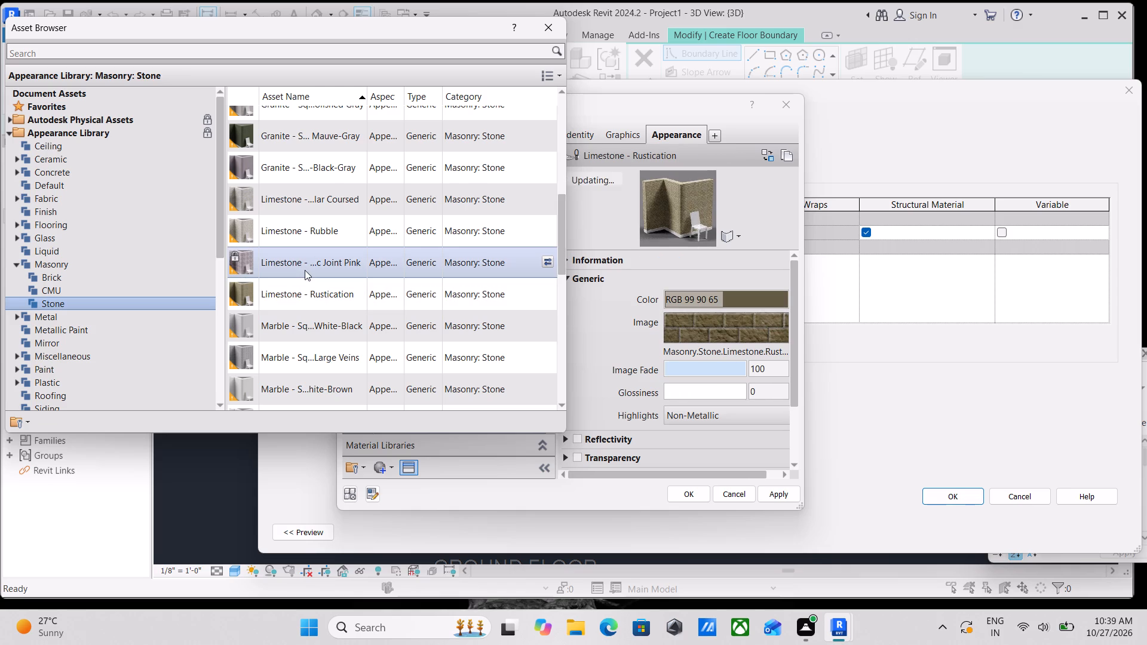
left_click(305, 266)
double_click(308, 241)
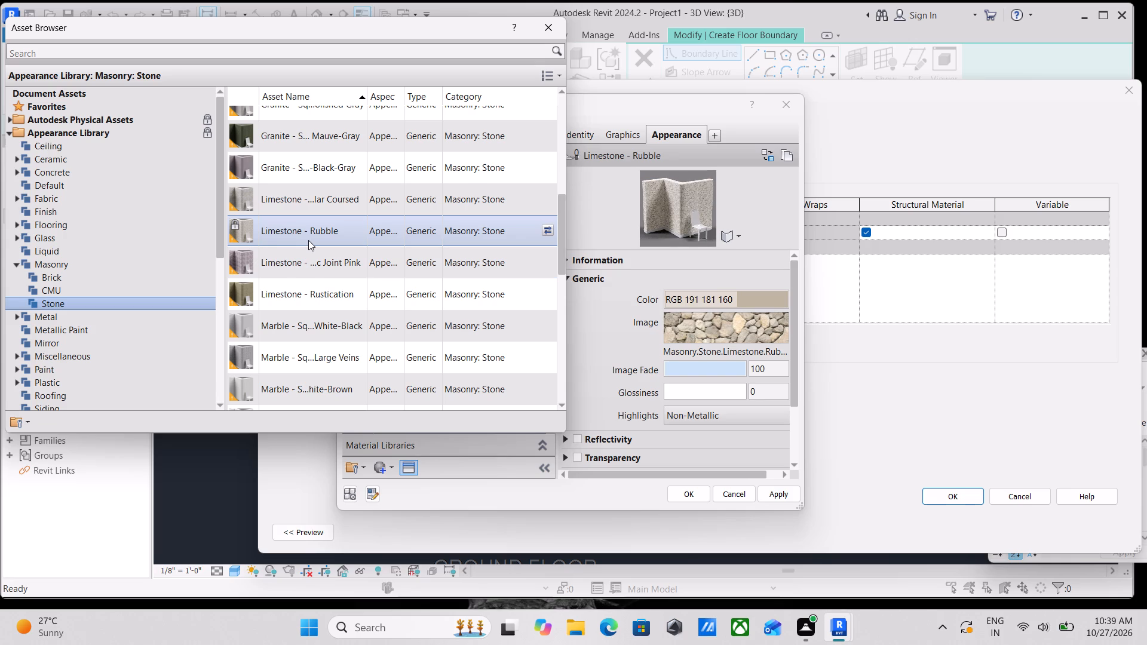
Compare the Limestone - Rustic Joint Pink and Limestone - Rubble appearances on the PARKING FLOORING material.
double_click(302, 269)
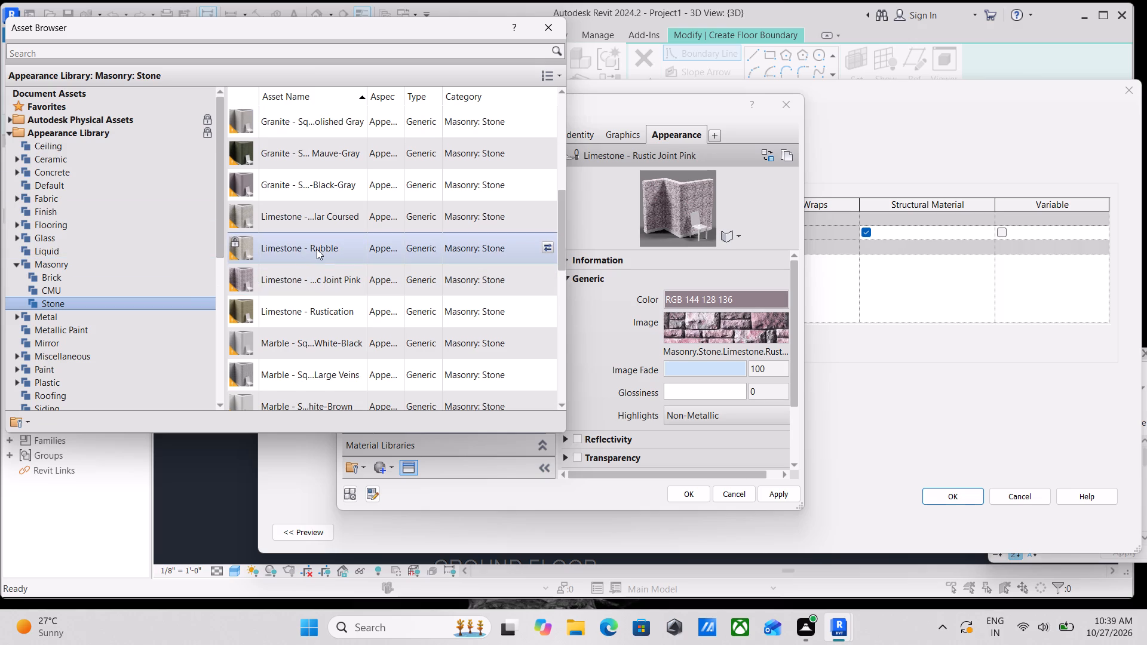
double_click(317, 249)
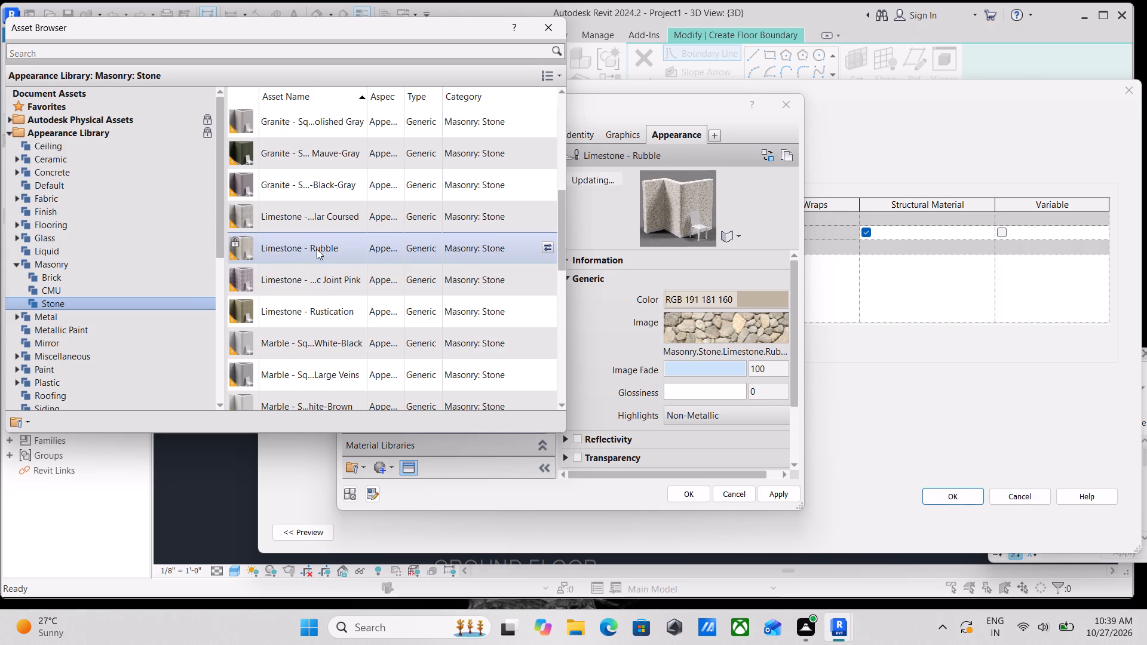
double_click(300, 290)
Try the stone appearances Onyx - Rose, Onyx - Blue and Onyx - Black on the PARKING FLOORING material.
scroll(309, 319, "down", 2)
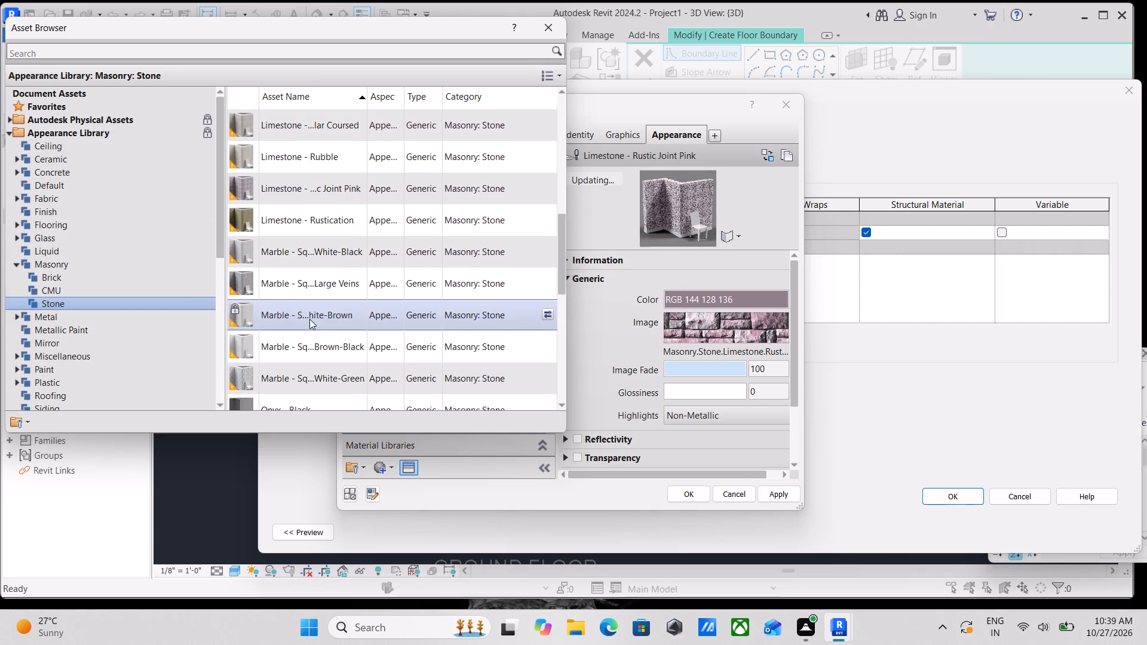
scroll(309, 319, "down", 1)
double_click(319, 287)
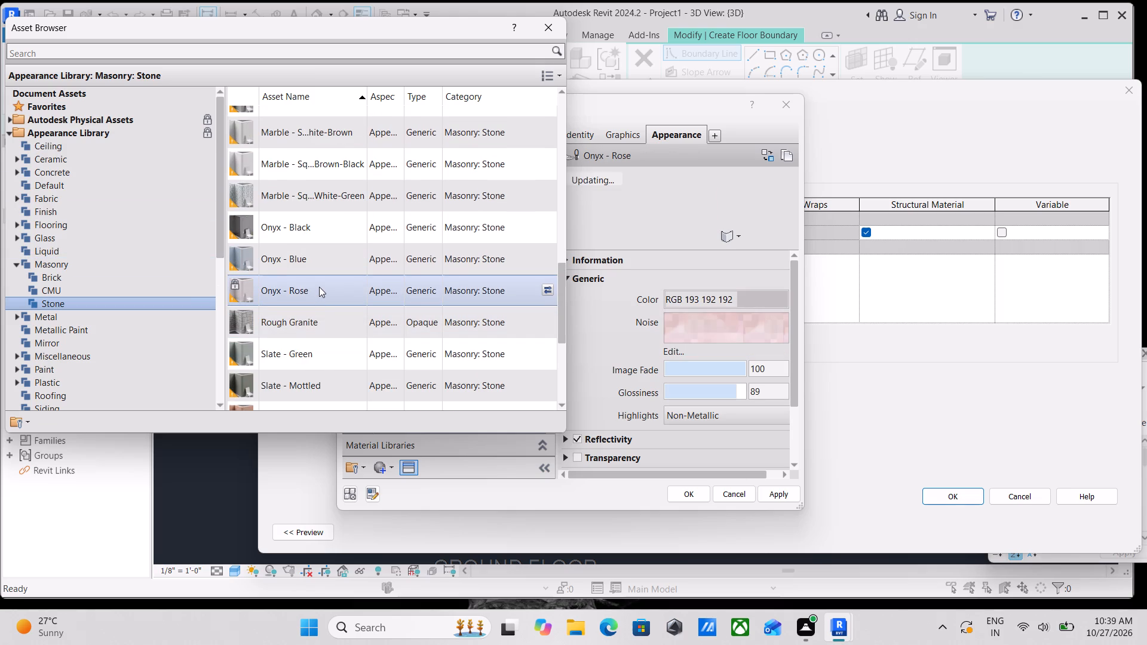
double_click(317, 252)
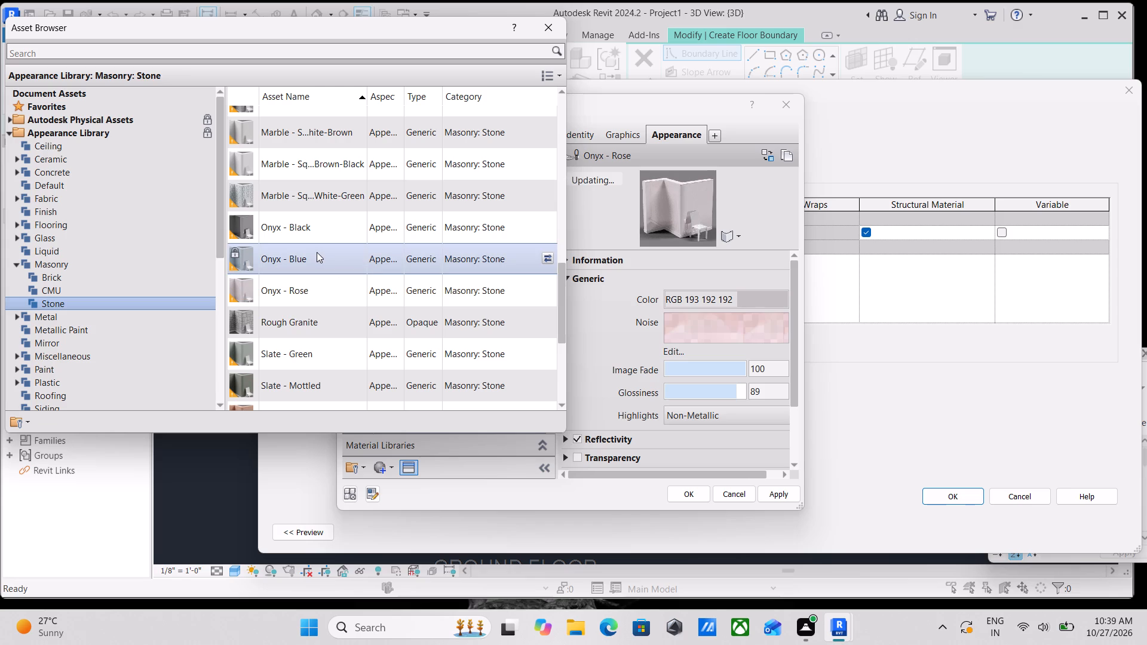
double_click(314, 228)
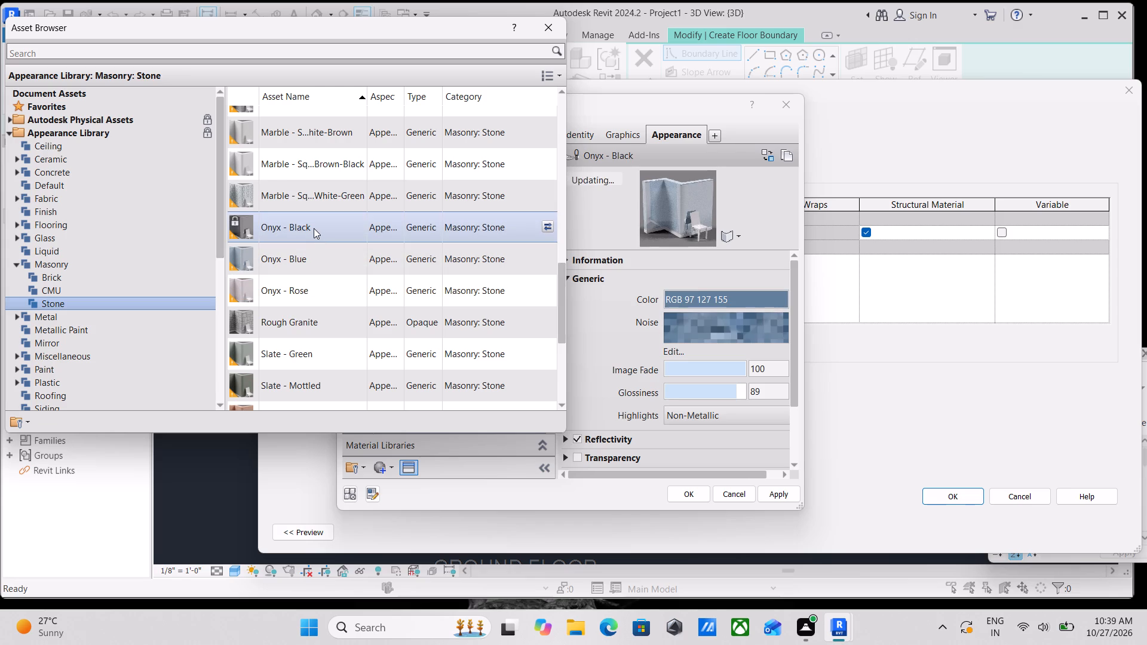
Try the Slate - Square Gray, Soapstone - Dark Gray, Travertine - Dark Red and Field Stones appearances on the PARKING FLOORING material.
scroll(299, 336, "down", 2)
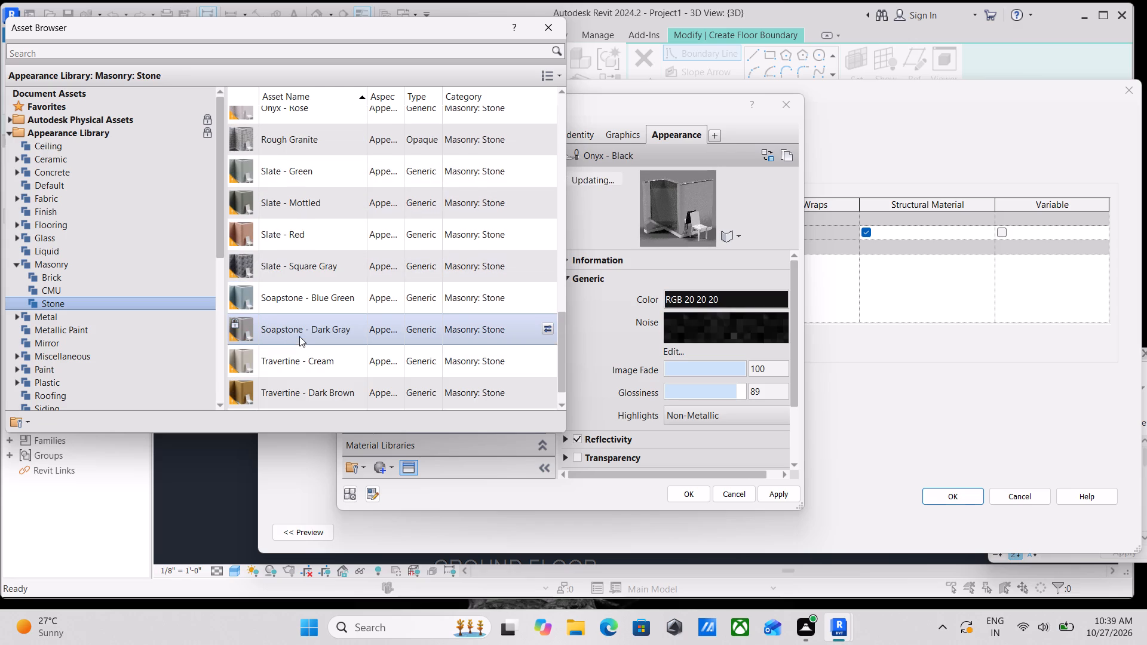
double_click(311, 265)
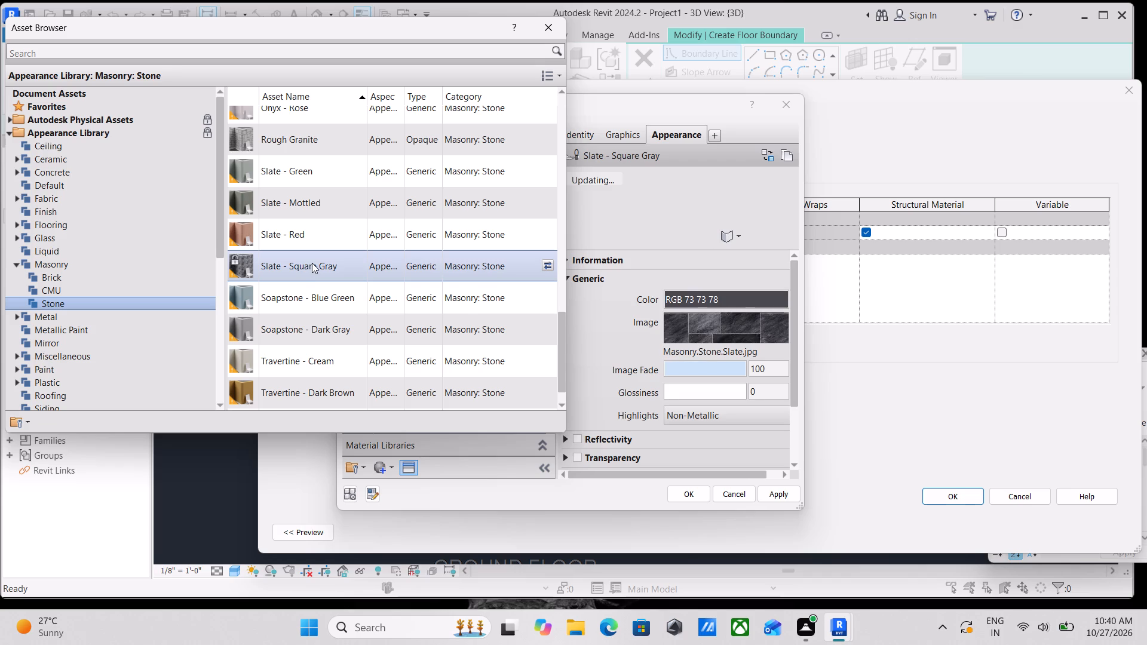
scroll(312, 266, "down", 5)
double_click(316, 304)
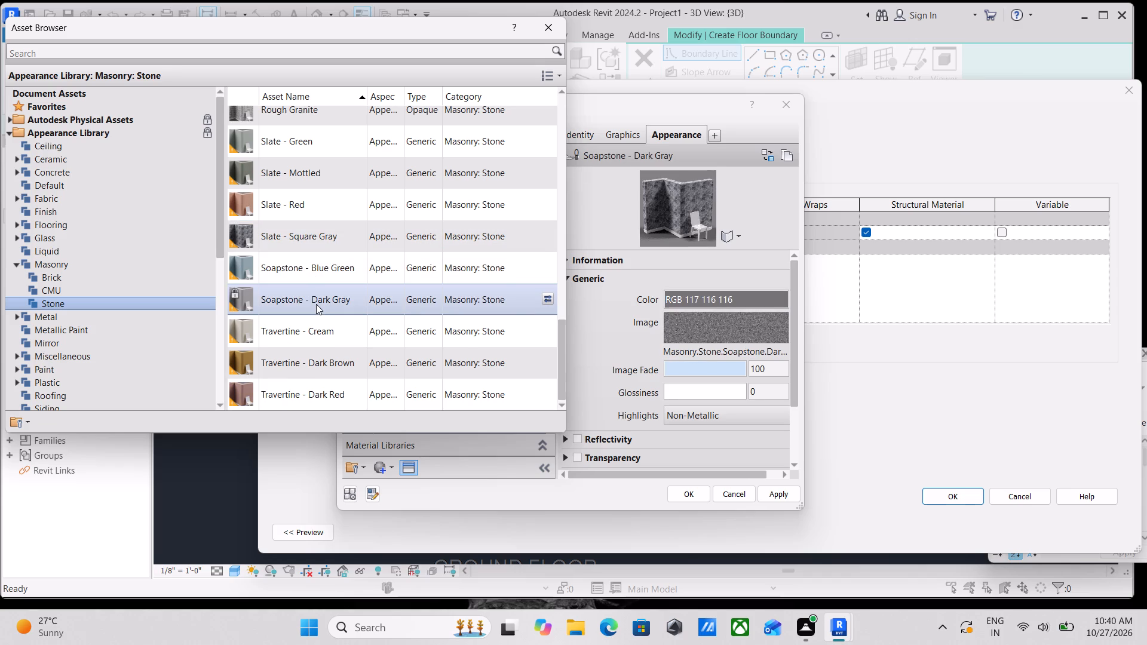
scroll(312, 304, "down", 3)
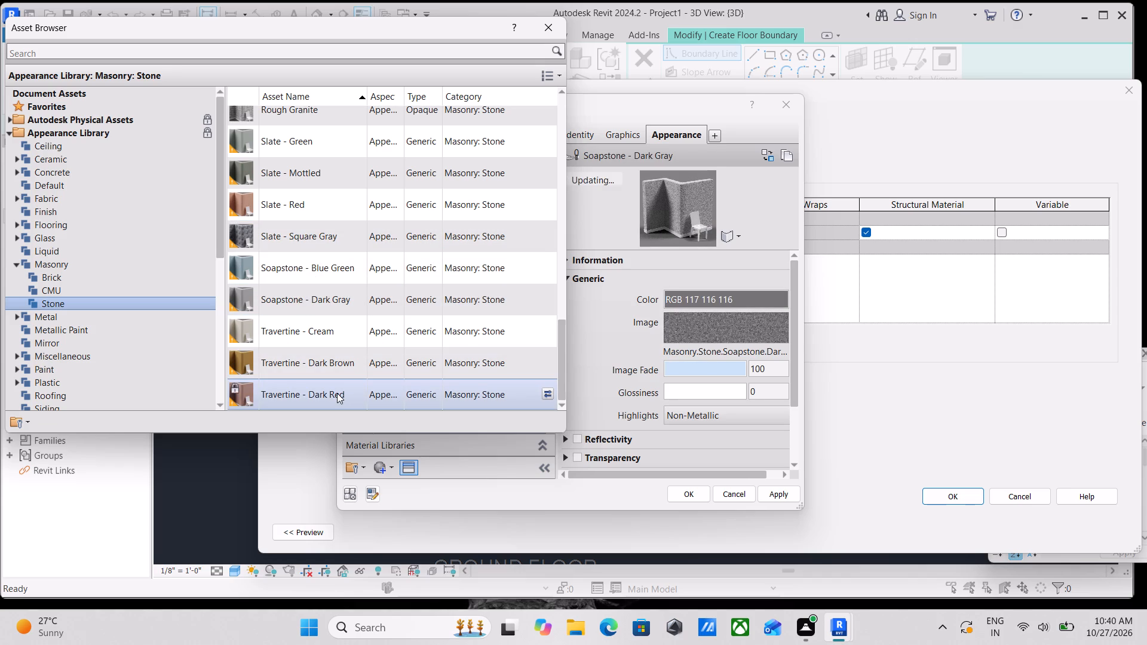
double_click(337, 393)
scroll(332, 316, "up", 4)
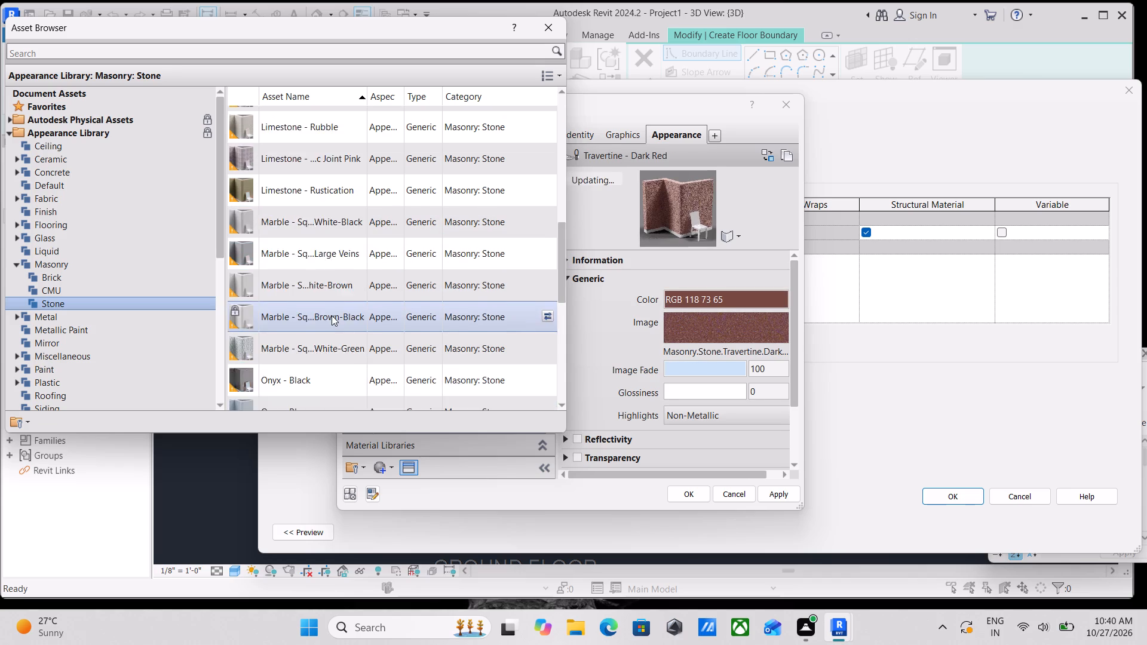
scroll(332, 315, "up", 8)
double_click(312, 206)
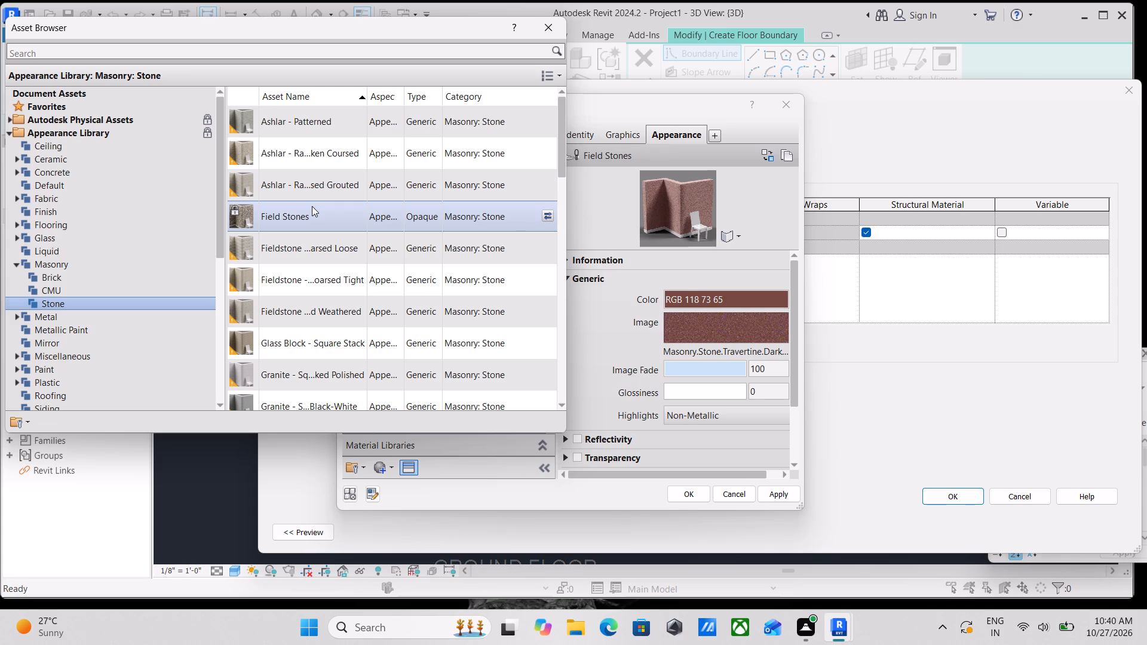
Apply the Ashlar - Patterned stone appearance to the PARKING FLOORING material and accept the floor type's structure and properties.
scroll(333, 107, "up", 4)
double_click(330, 118)
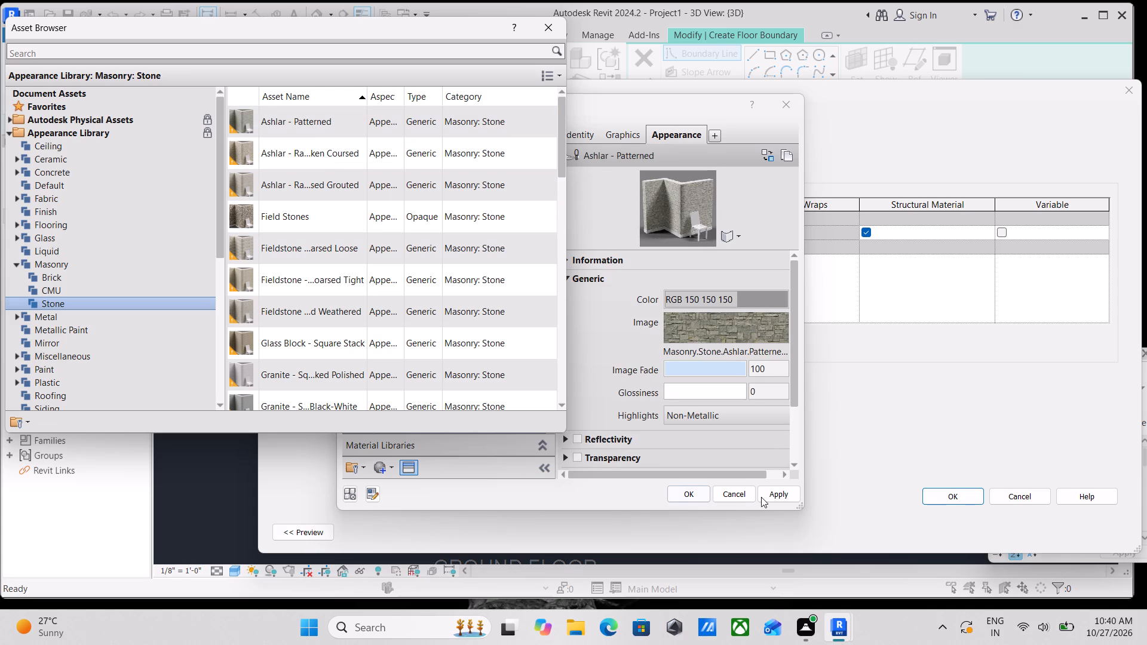
left_click(778, 487)
left_click(693, 490)
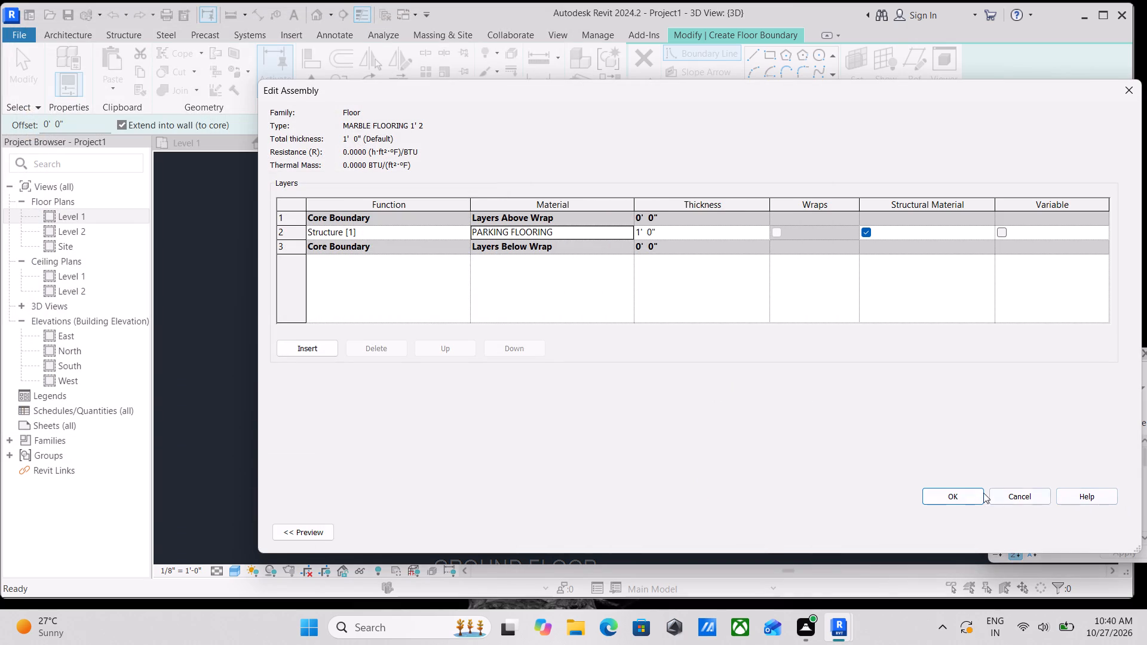
left_click(960, 496)
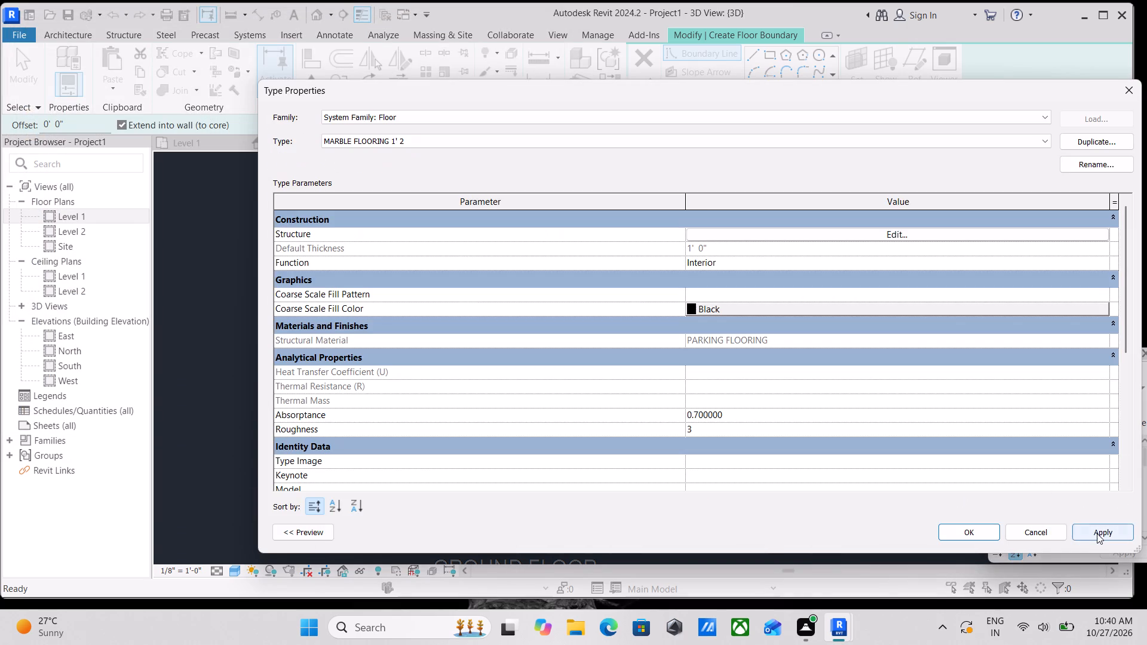
left_click(1097, 533)
left_click(956, 528)
Create the car porch floor from a rectangular boundary between the planting strip's inner upper corner and the porch's opposite lower corner.
scroll(359, 365, "up", 1)
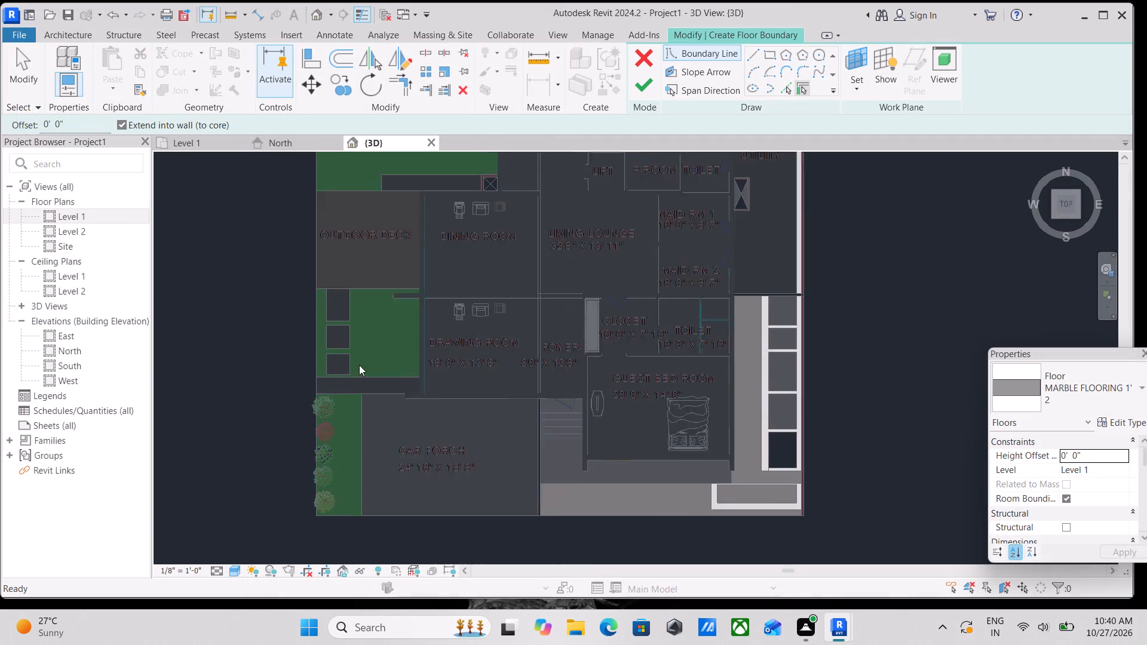
scroll(359, 365, "up", 2)
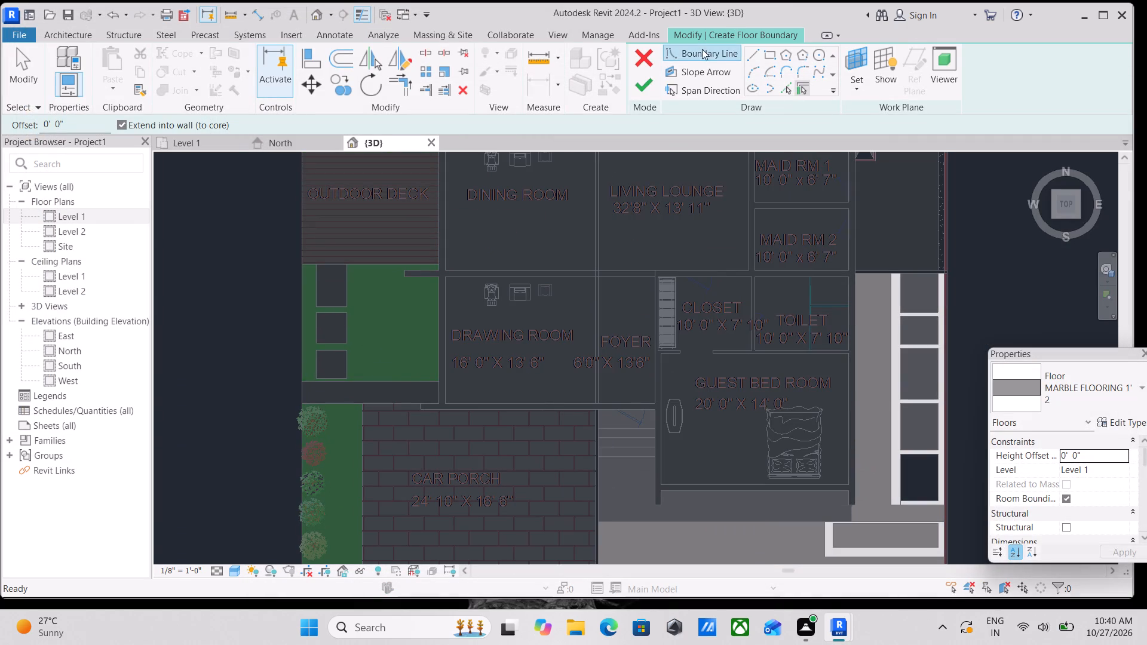
left_click(764, 53)
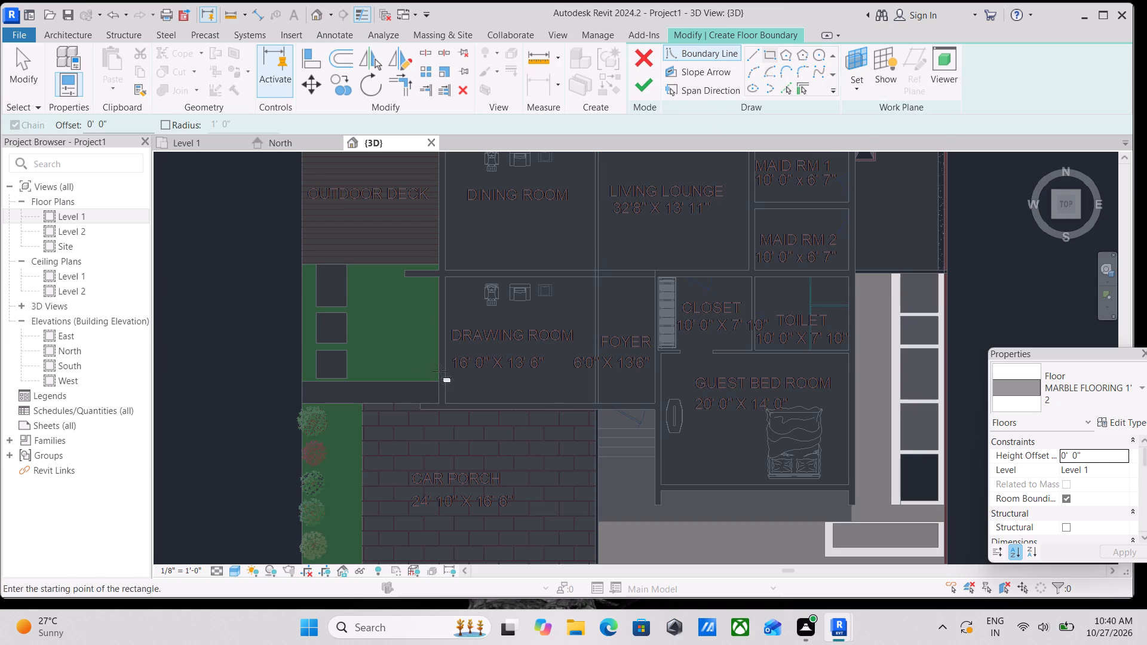
scroll(367, 413, "up", 8)
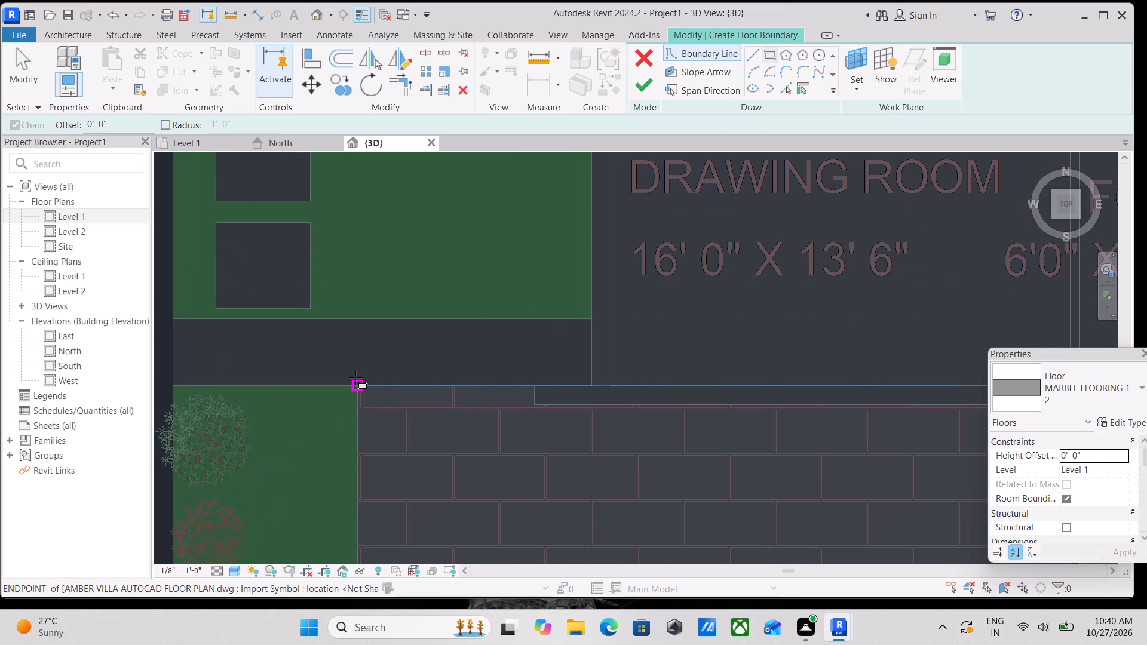
left_click(355, 380)
middle_click_drag(544, 512, 459, 313)
scroll(654, 425, "down", 1)
middle_click_drag(654, 425, 523, 326)
middle_click_drag(674, 449, 643, 403)
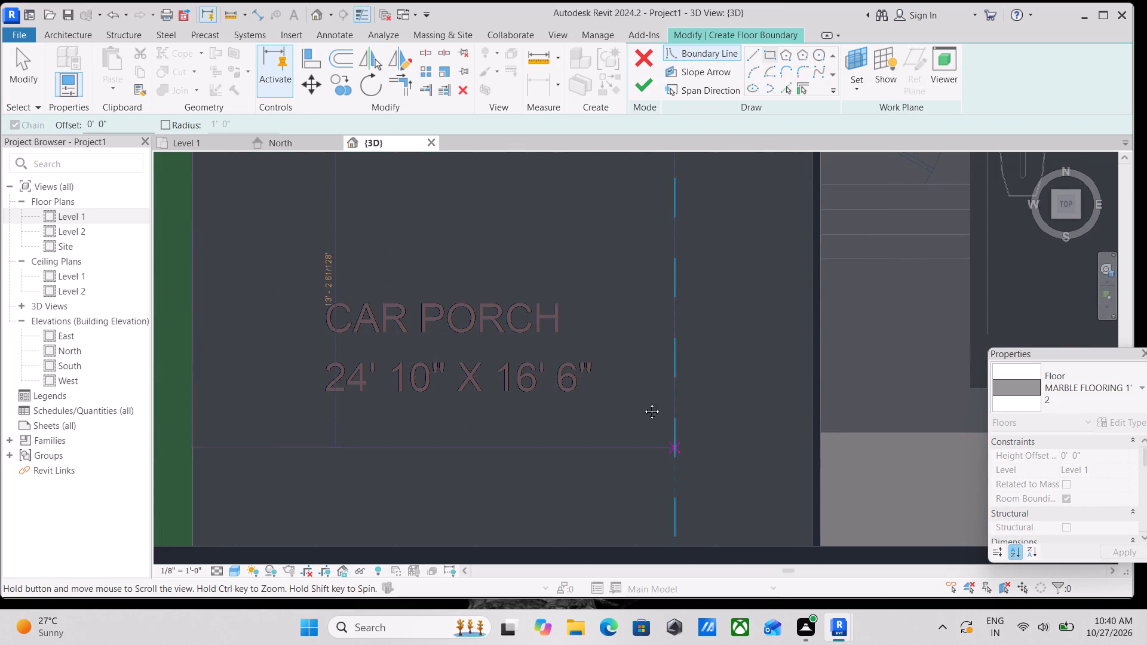
middle_click_drag(643, 403, 571, 320)
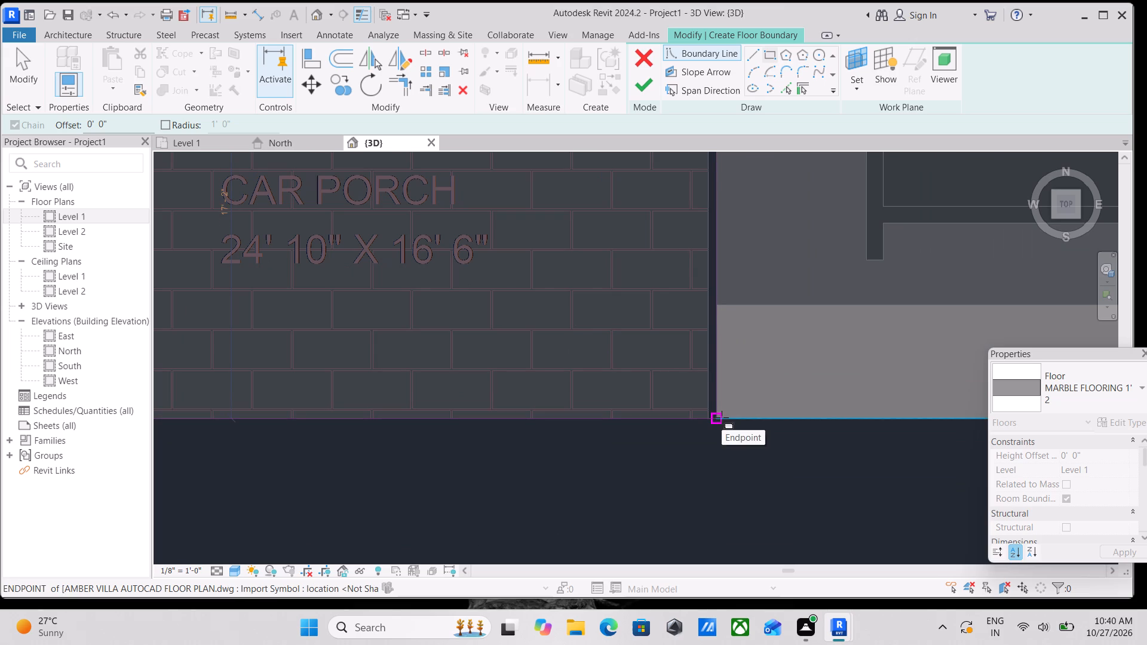
scroll(722, 417, "up", 4)
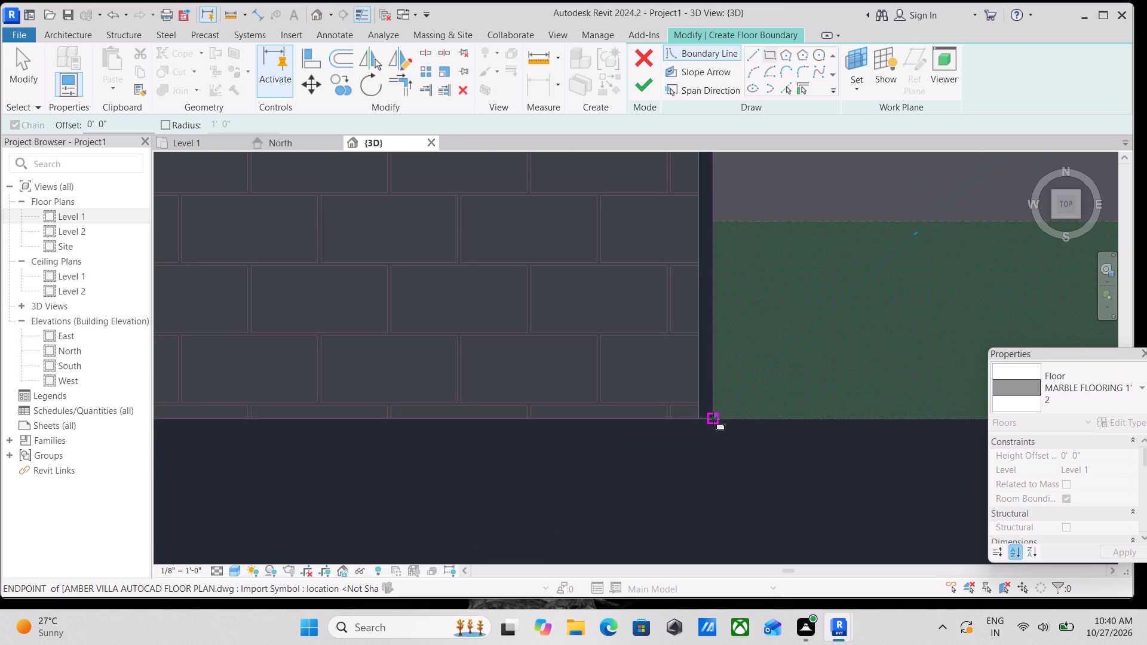
left_click(713, 419)
scroll(793, 423, "down", 5)
scroll(632, 352, "down", 3)
middle_click_drag(632, 352, 538, 531)
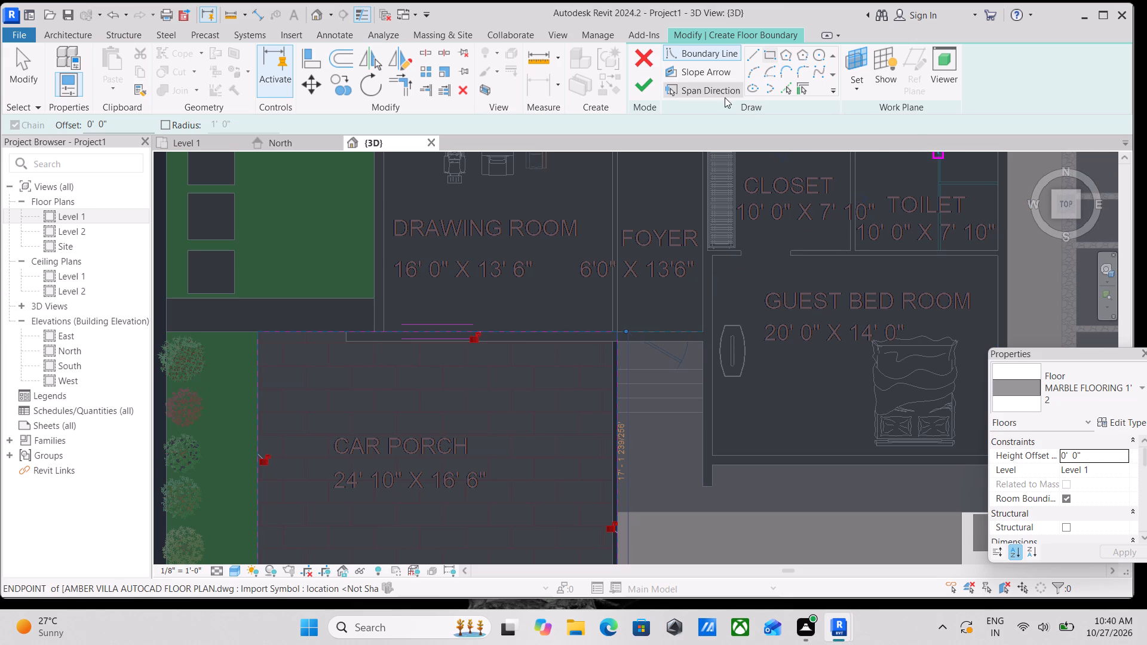
left_click(645, 89)
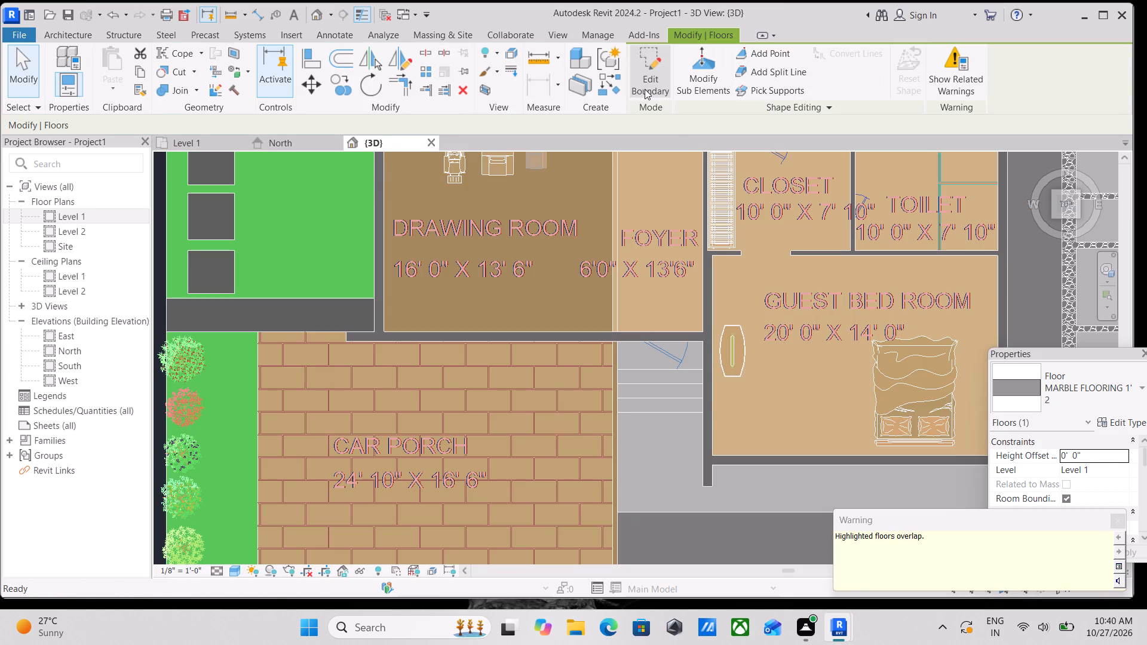
Examine the new car porch floor and the surrounding ground floor rooms in the 3D top view.
scroll(437, 392, "down", 3)
middle_click_drag(382, 386, 406, 328)
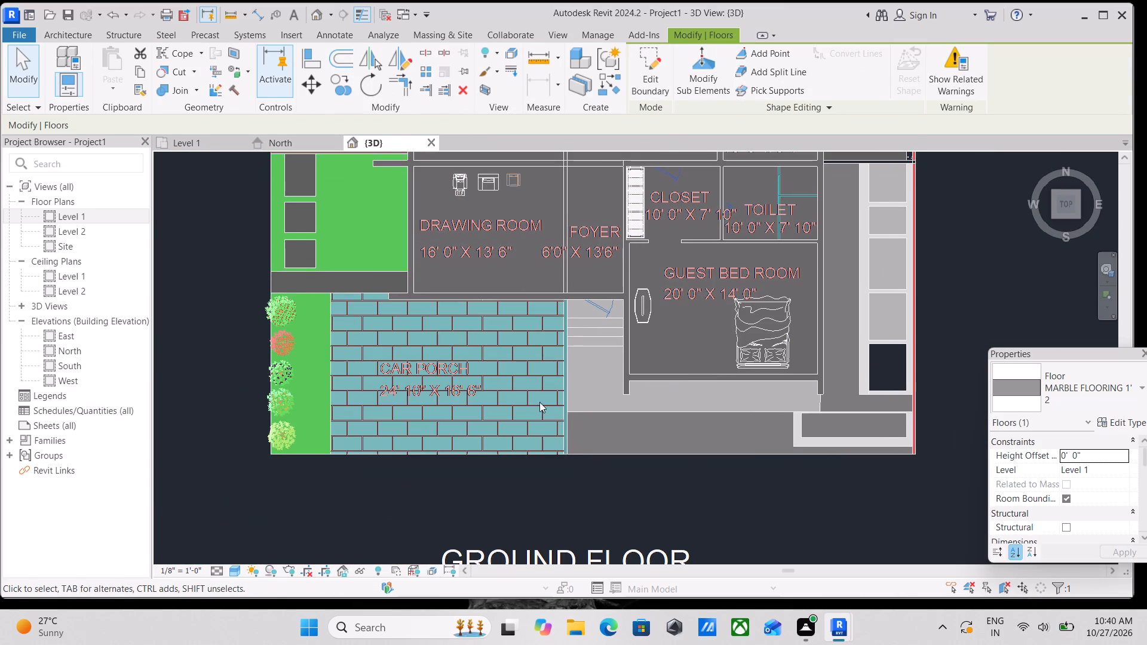
scroll(554, 373, "down", 3)
middle_click_drag(554, 373, 517, 388)
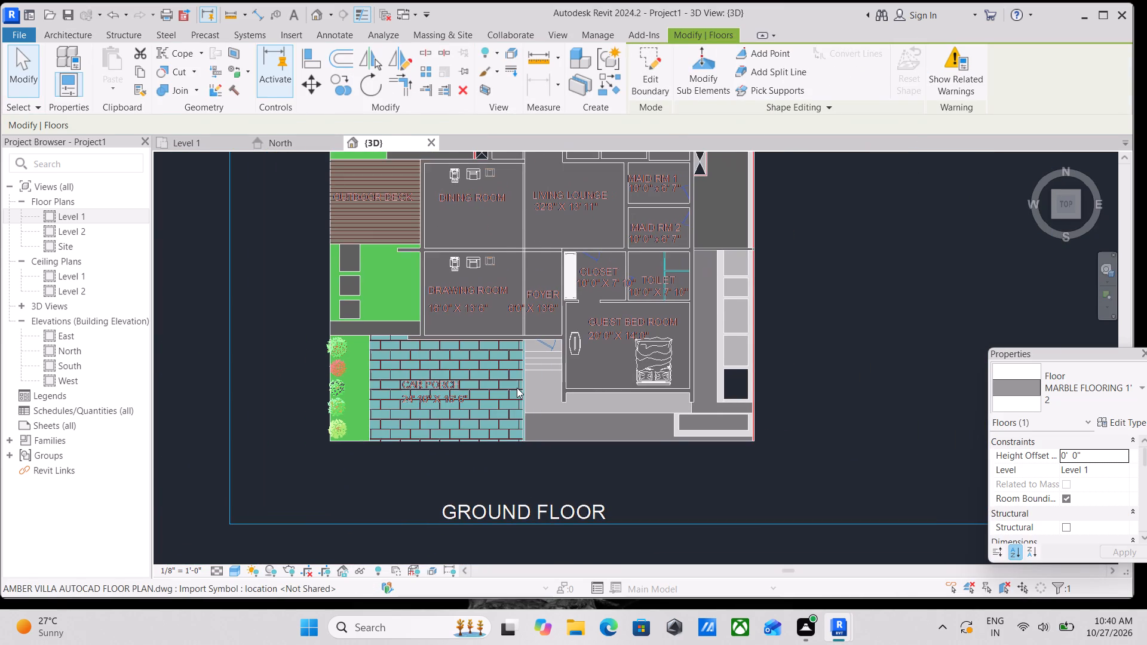
scroll(517, 388, "up", 4)
middle_click_drag(407, 358, 417, 371)
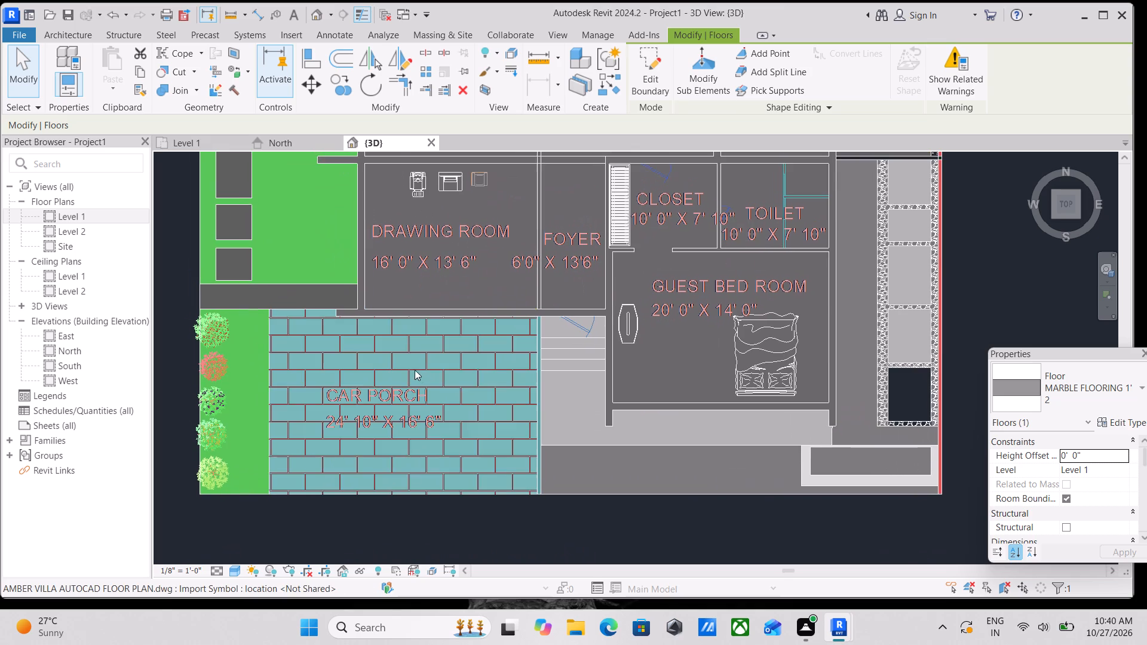
scroll(397, 323, "down", 1)
middle_click_drag(397, 323, 415, 392)
scroll(355, 265, "down", 1)
middle_click_drag(355, 265, 390, 373)
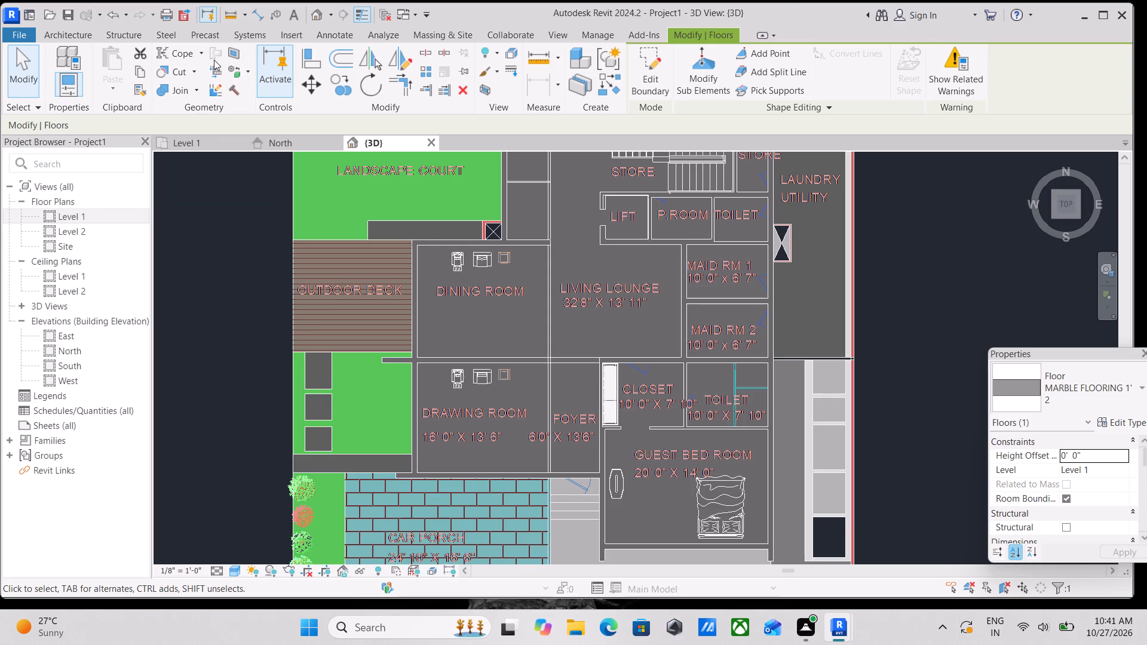
Start the Wall command and inspect the type properties of INNER WALL 4".
left_click(59, 29)
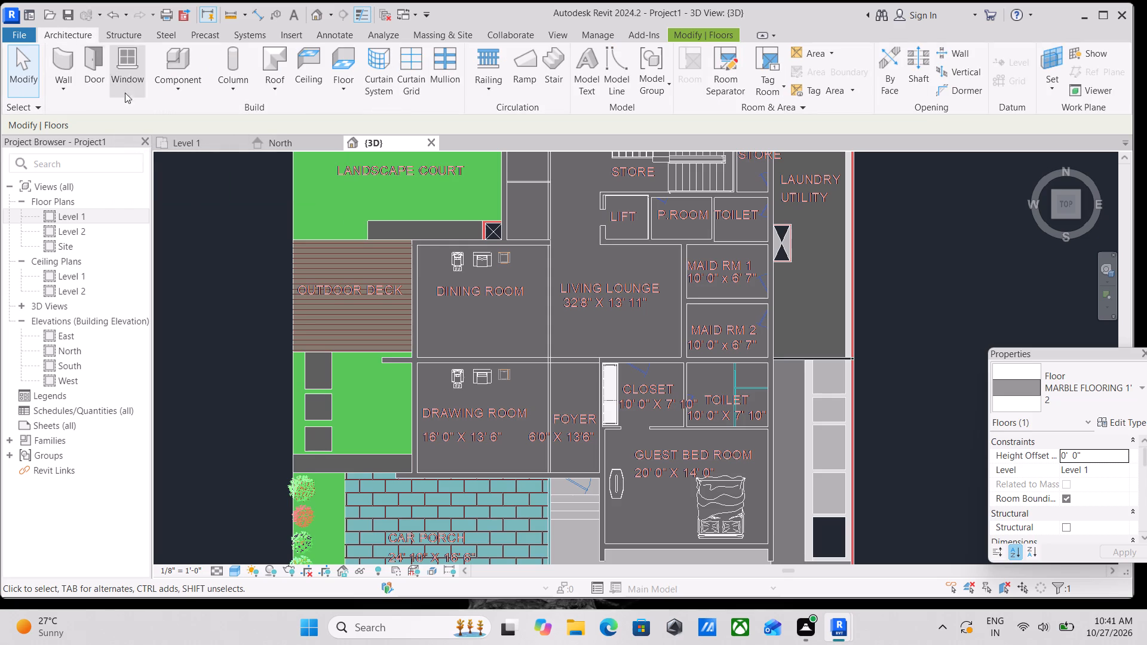
type("WA")
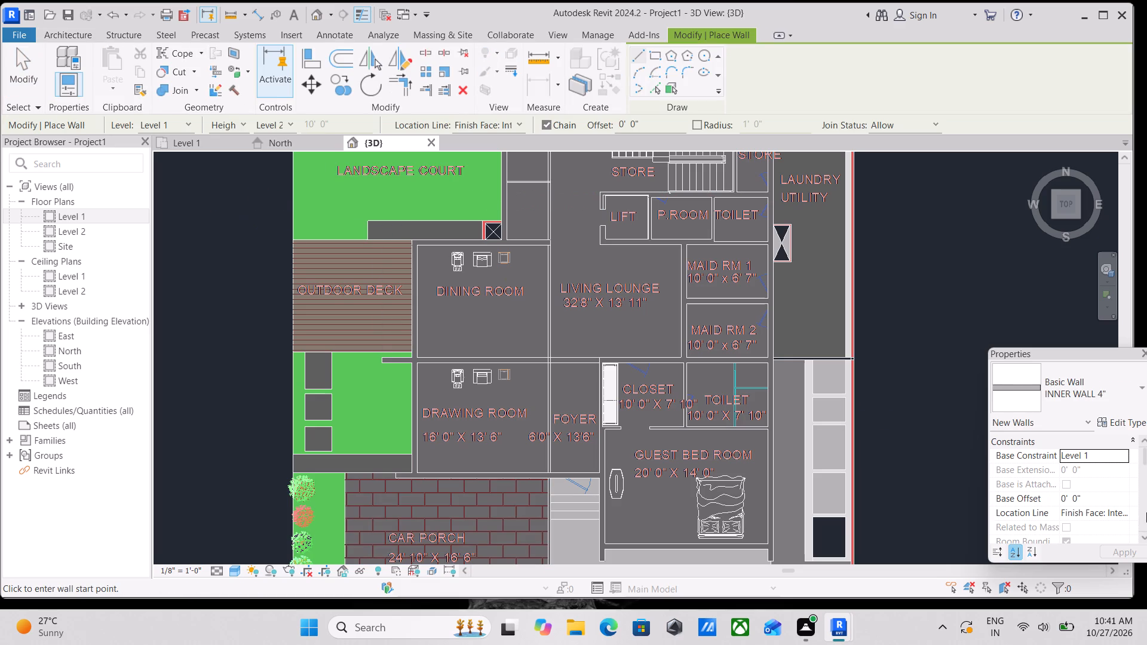
left_click(1139, 425)
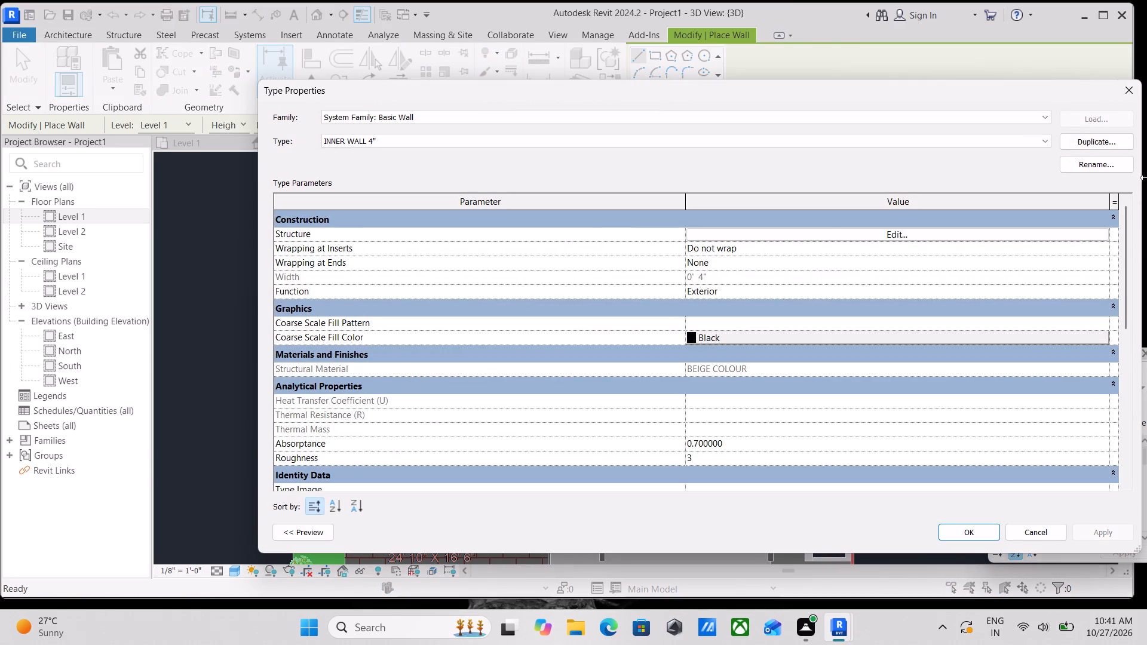
left_click(1133, 93)
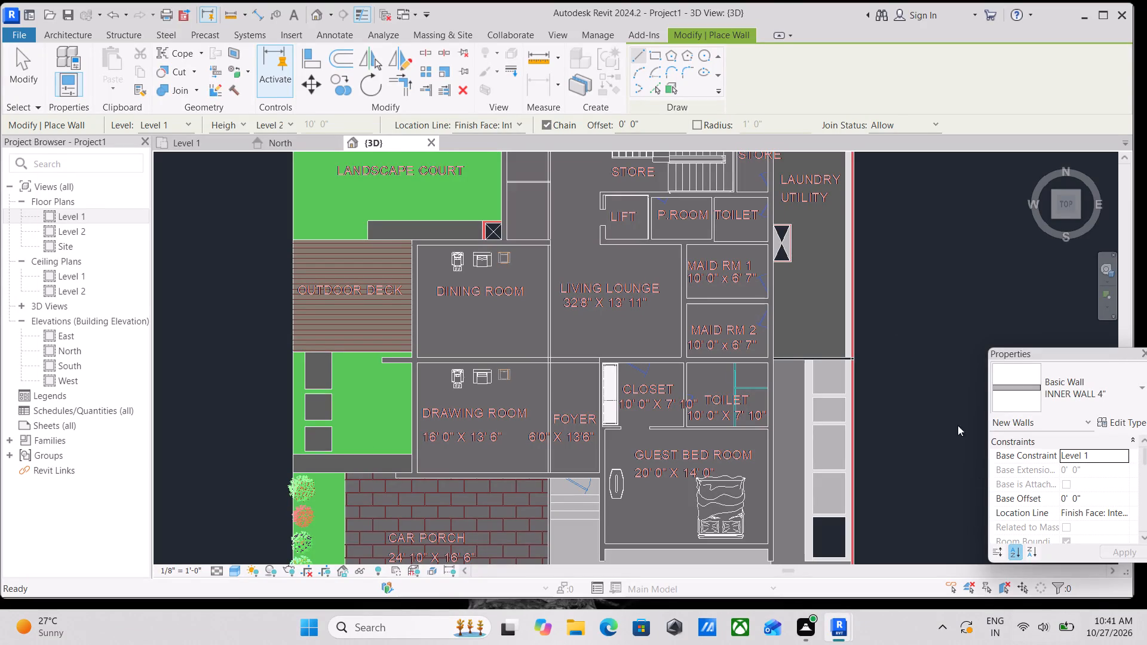
Examine the Level 1 floor plan for the modelled walls and floors around the rooms and car porch.
scroll(504, 379, "down", 2)
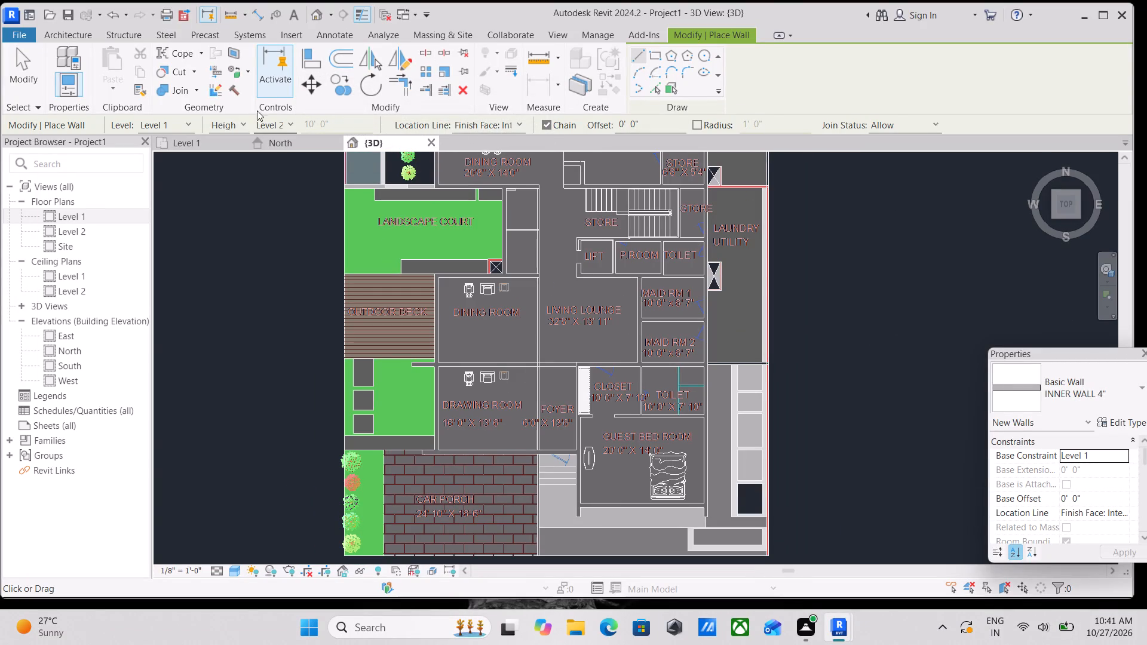
scroll(341, 156, "down", 2)
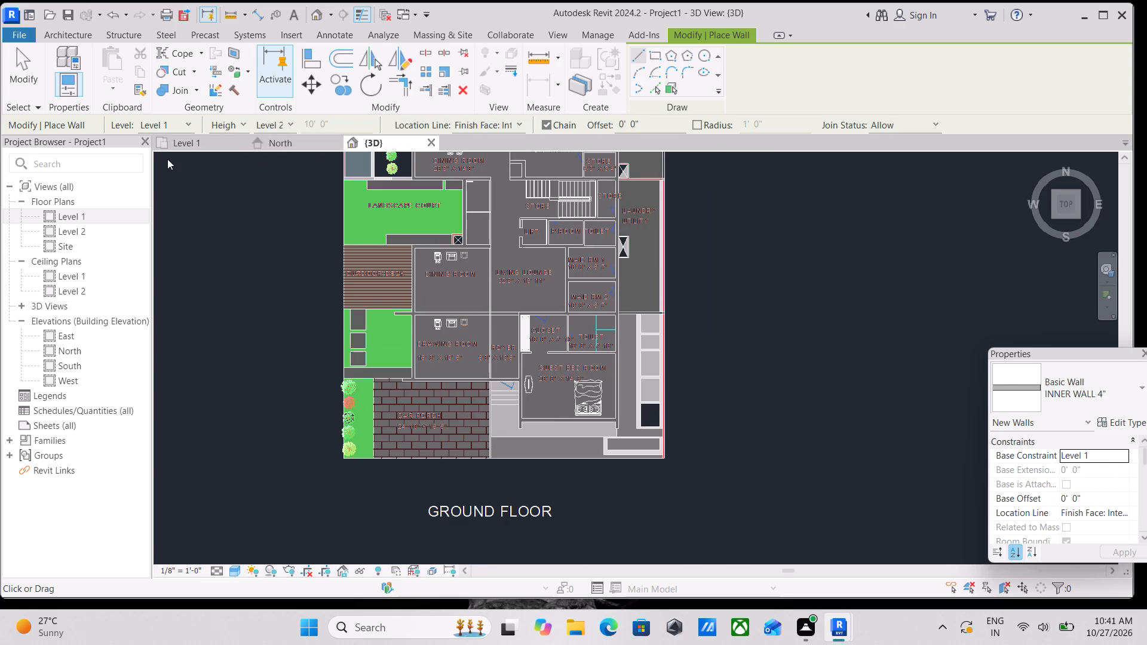
left_click(190, 140)
scroll(388, 266, "down", 4)
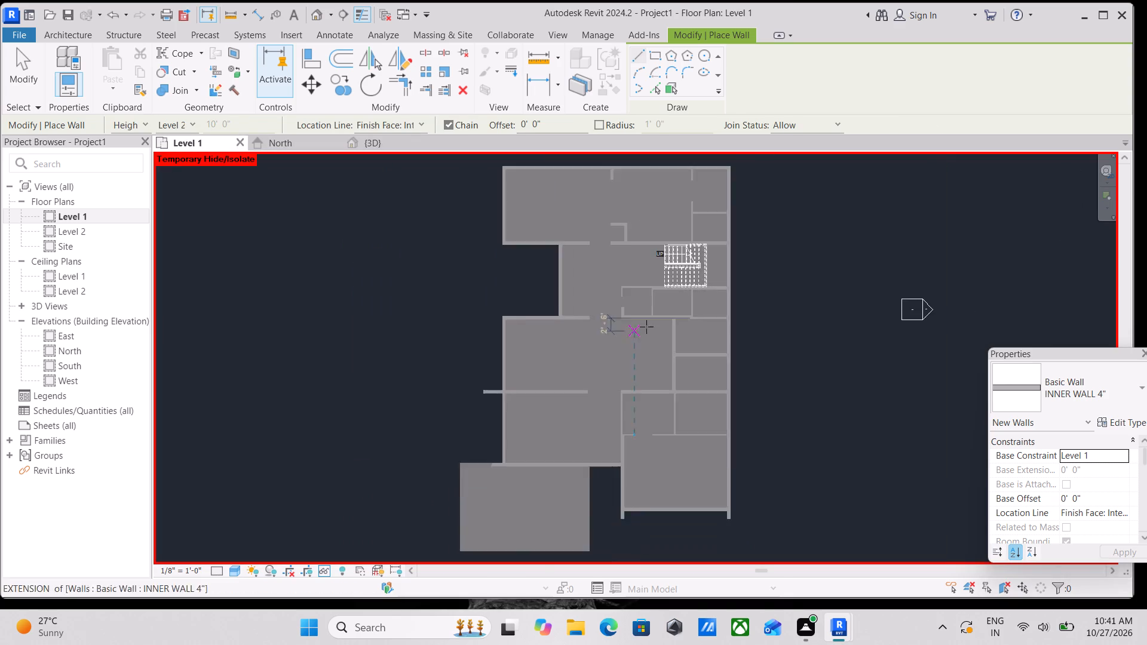
scroll(646, 327, "down", 3)
middle_click_drag(652, 324, 581, 357)
scroll(516, 508, "up", 3)
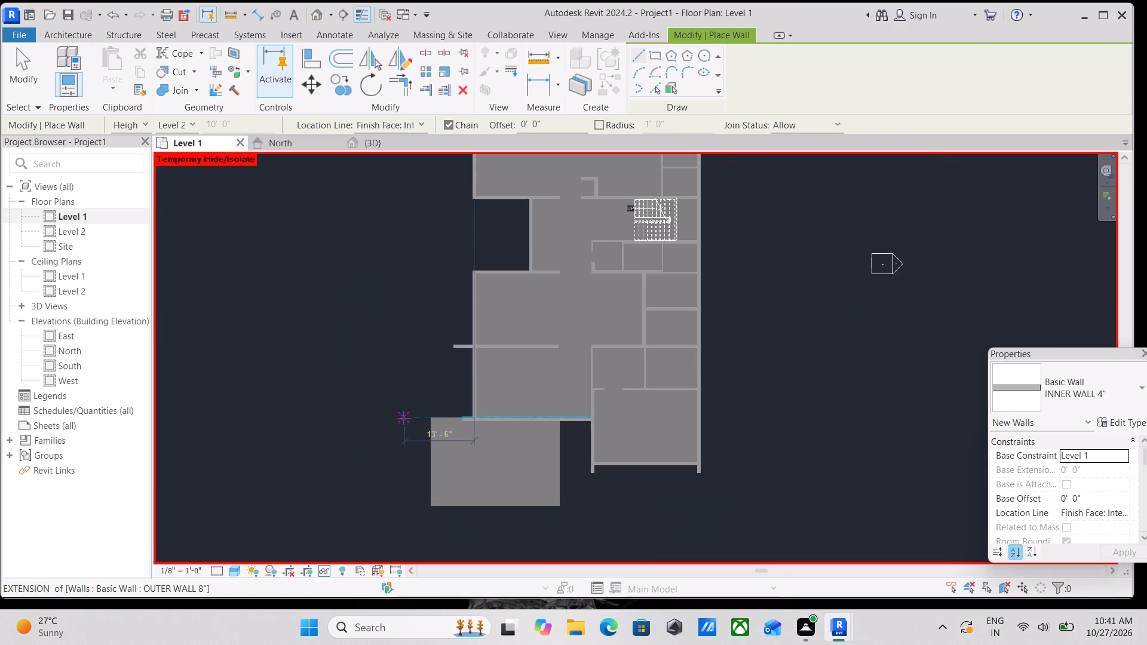
Examine the whole ground floor in the 3D top view, from the car porch up to the rear deck.
left_click(379, 143)
scroll(375, 425, "down", 1)
middle_click_drag(375, 425, 393, 487)
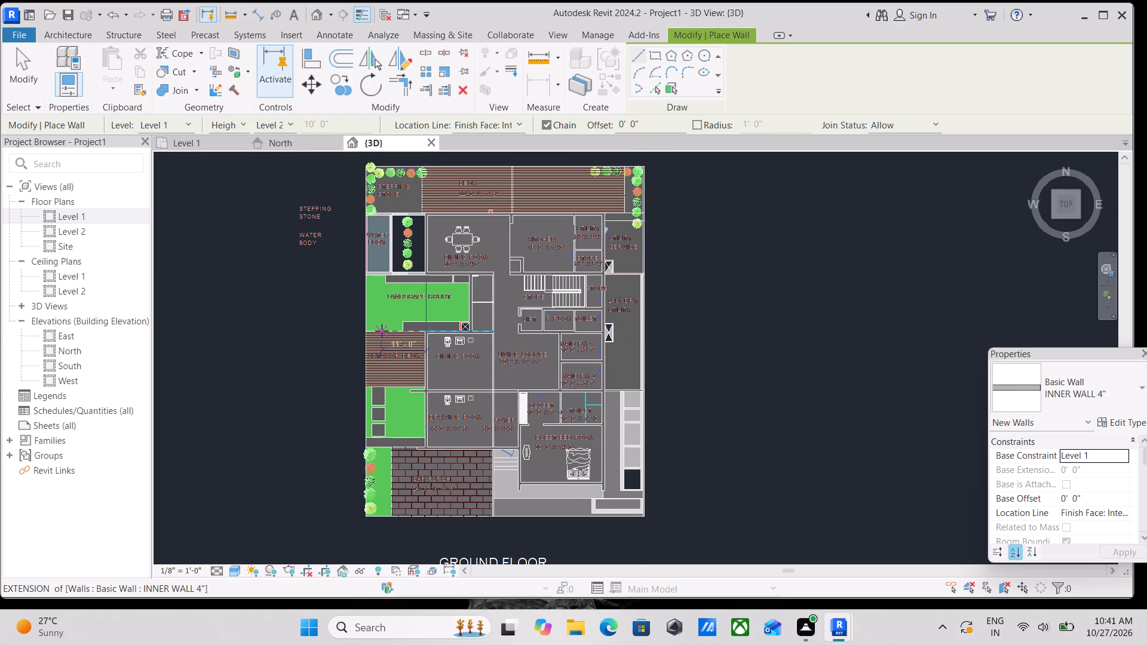
middle_click_drag(382, 330, 385, 349)
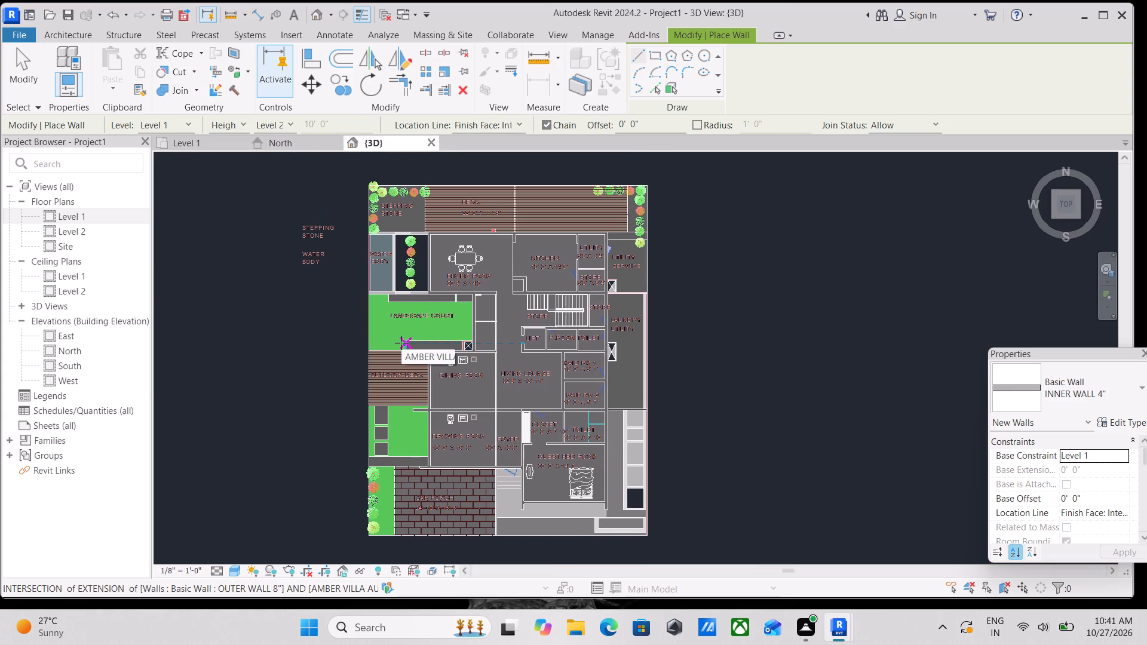
scroll(378, 444, "up", 3)
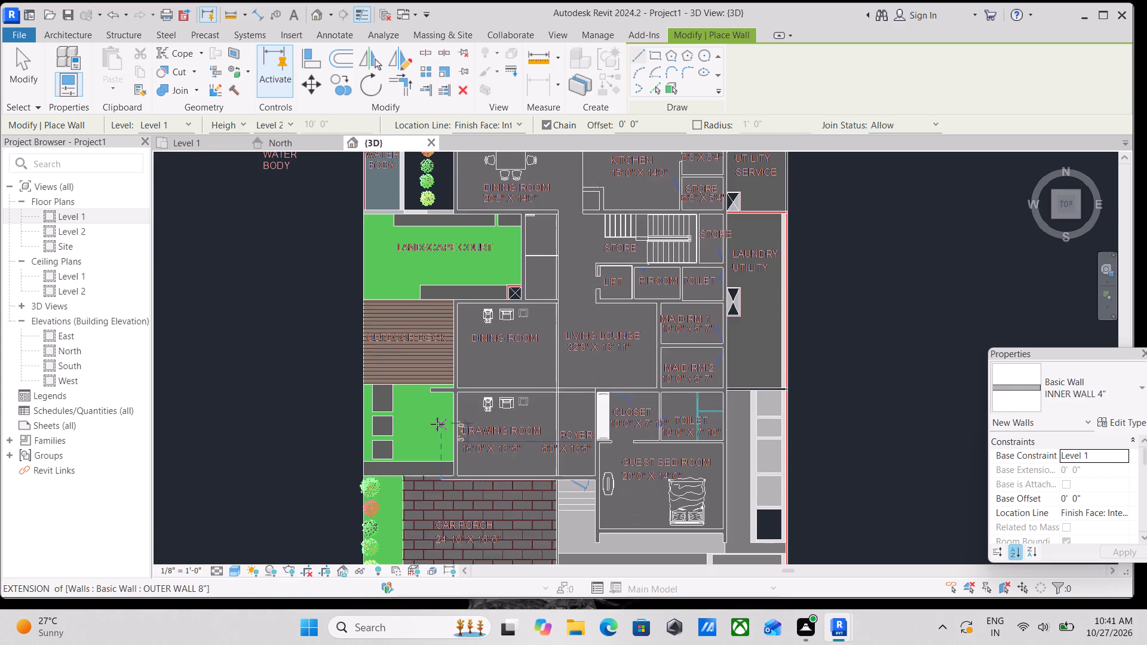
middle_click_drag(437, 424, 413, 326)
scroll(430, 407, "down", 1)
scroll(369, 486, "up", 2)
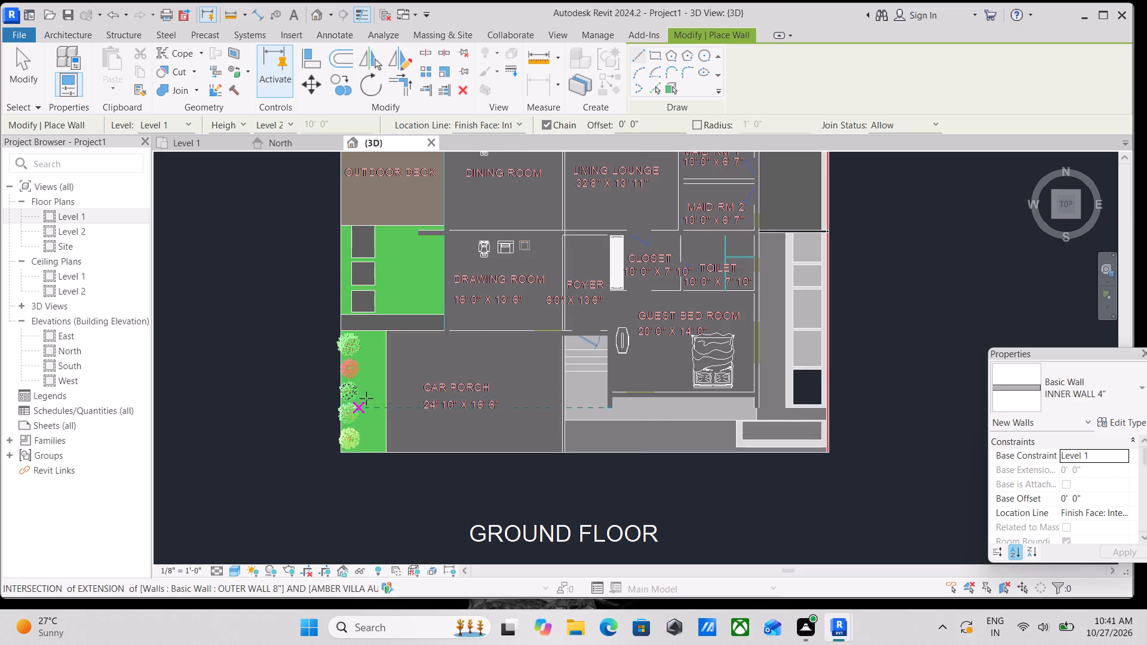
middle_click_drag(369, 389, 303, 404)
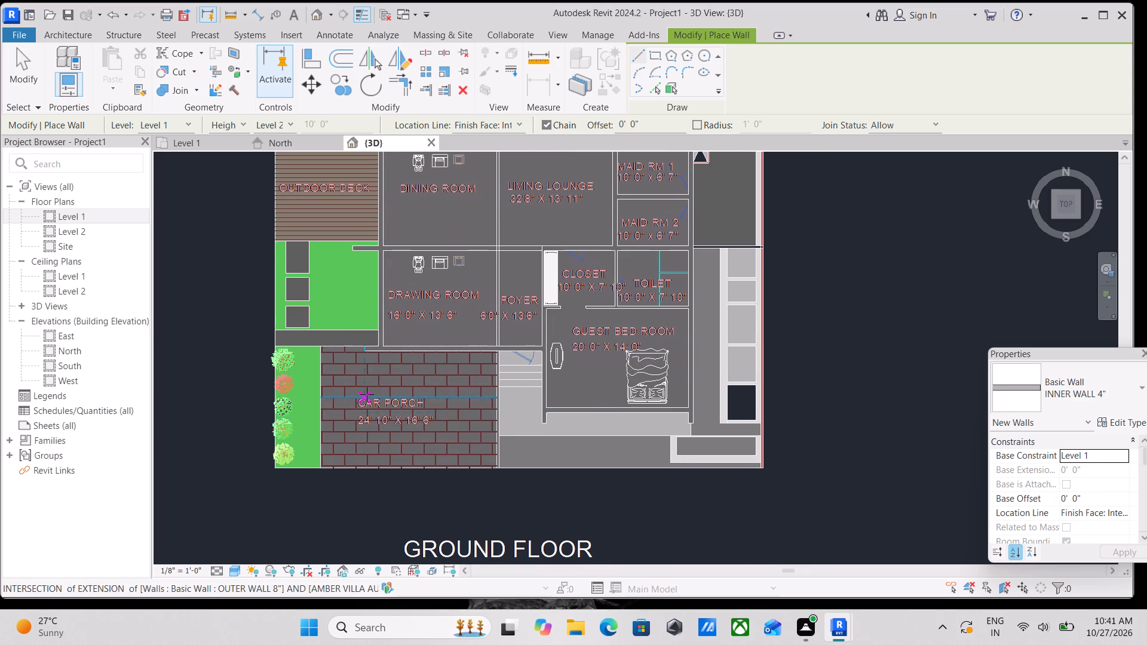
middle_click_drag(367, 394, 283, 408)
scroll(361, 368, "down", 1)
middle_click_drag(361, 368, 303, 396)
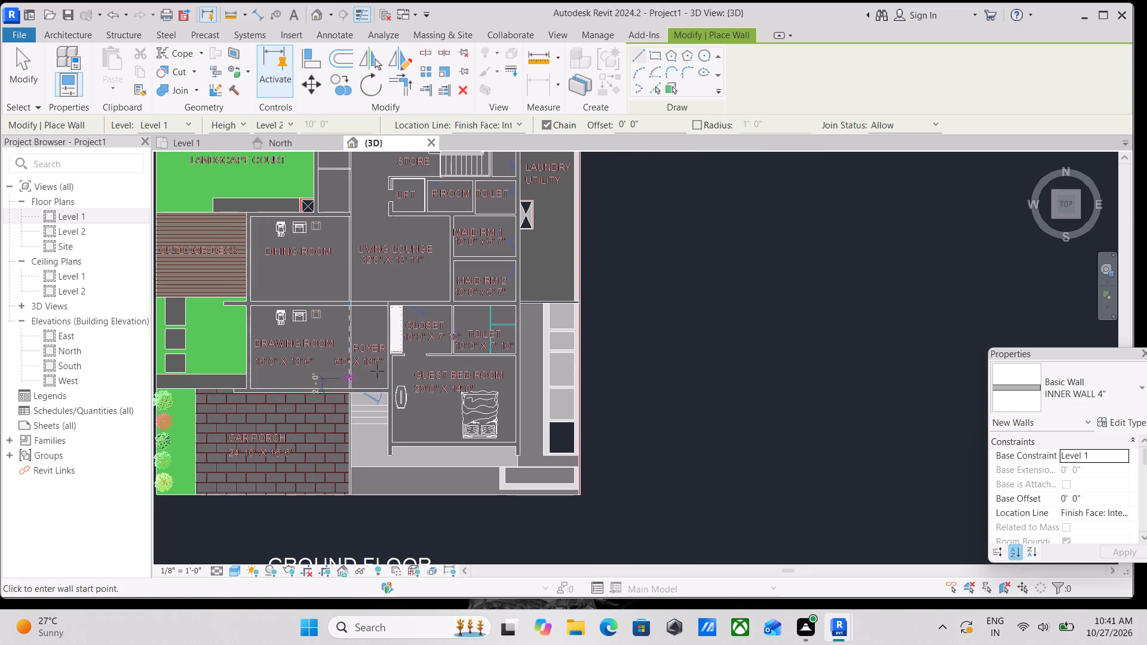
middle_click_drag(600, 270, 619, 495)
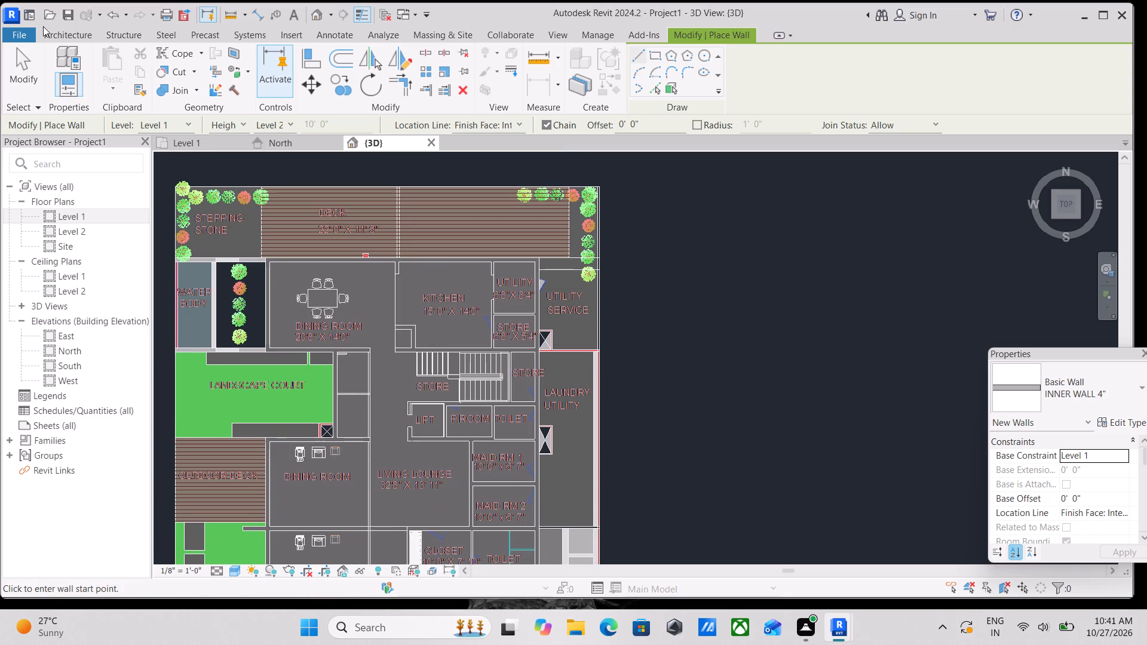
Start a new floor and duplicate its MARBLE FLOORING 1' 2 type, accepting the suggested name.
left_click(60, 32)
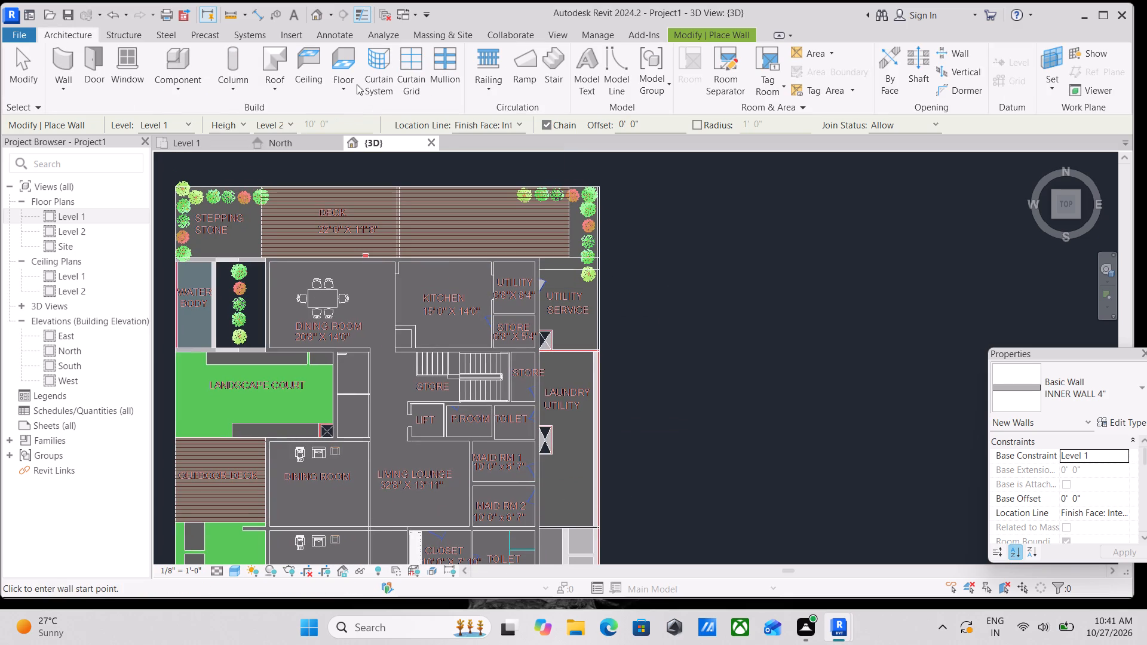
left_click(345, 84)
left_click(392, 114)
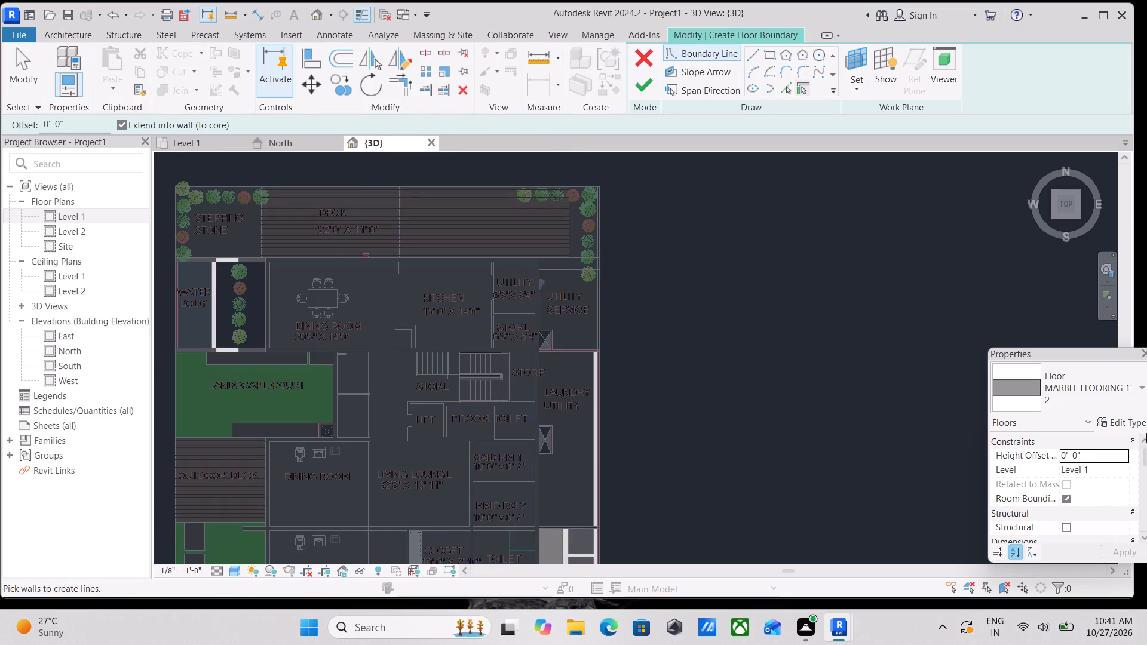
left_click(1107, 415)
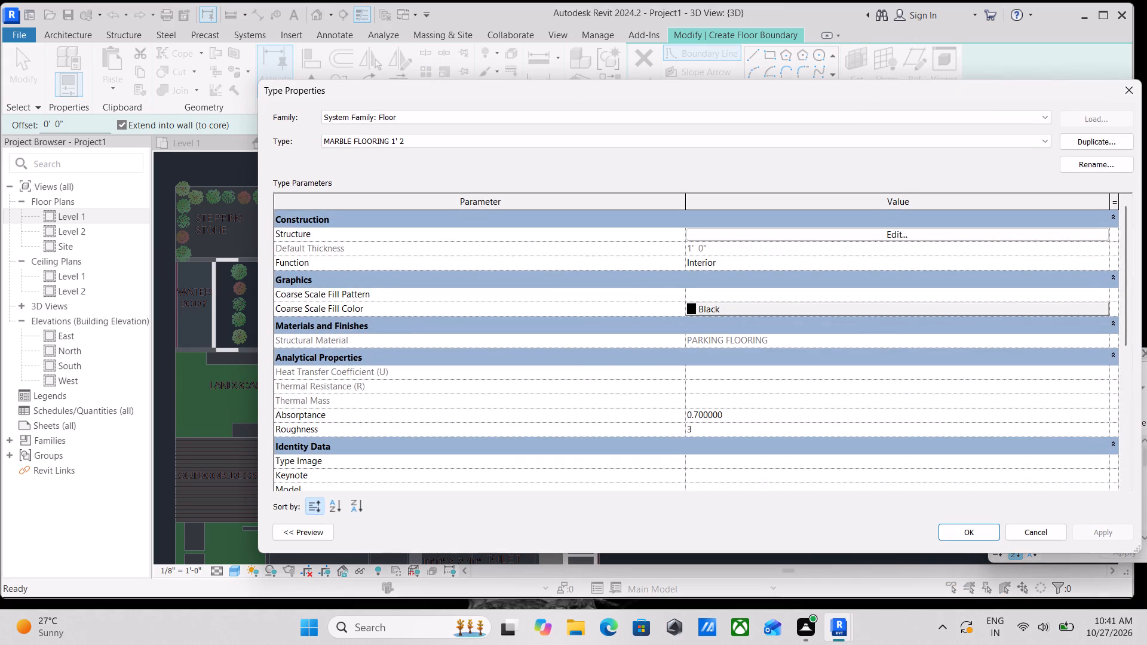
left_click(1094, 136)
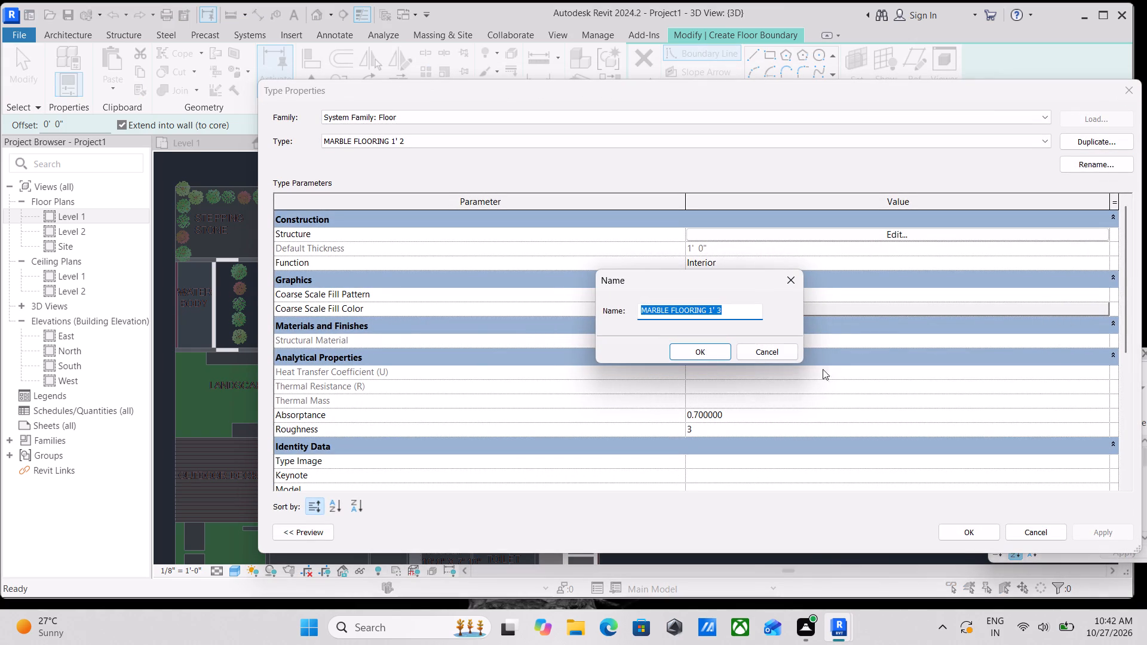
left_click(689, 349)
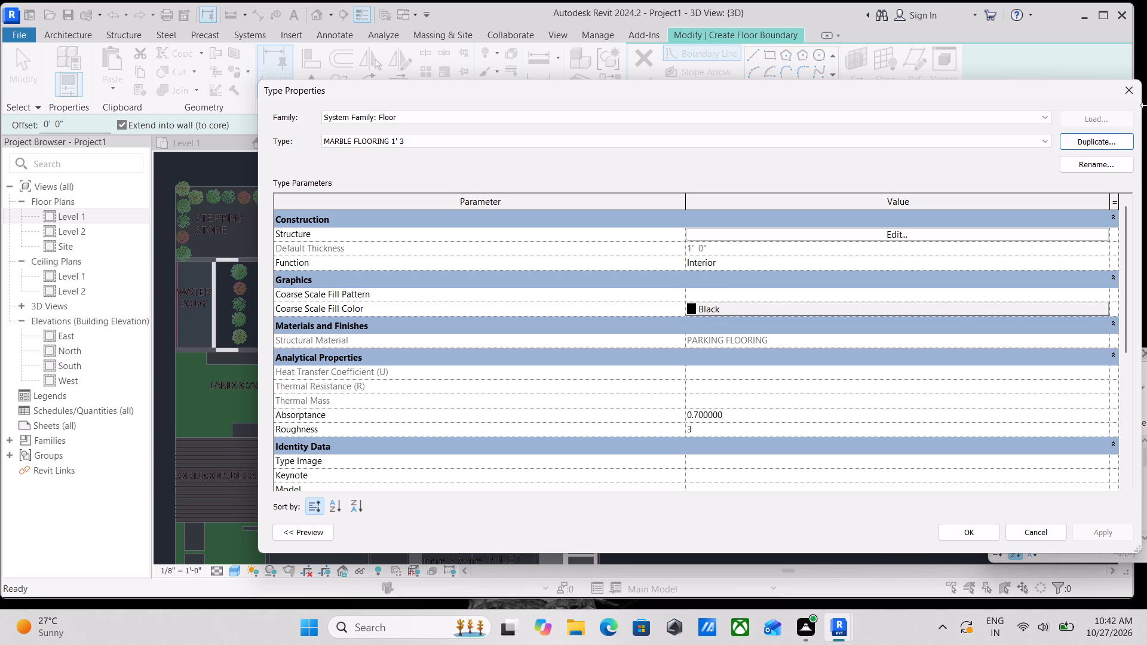
Rename the duplicated floor type as WOOD DECK 1'.
left_click(1079, 162)
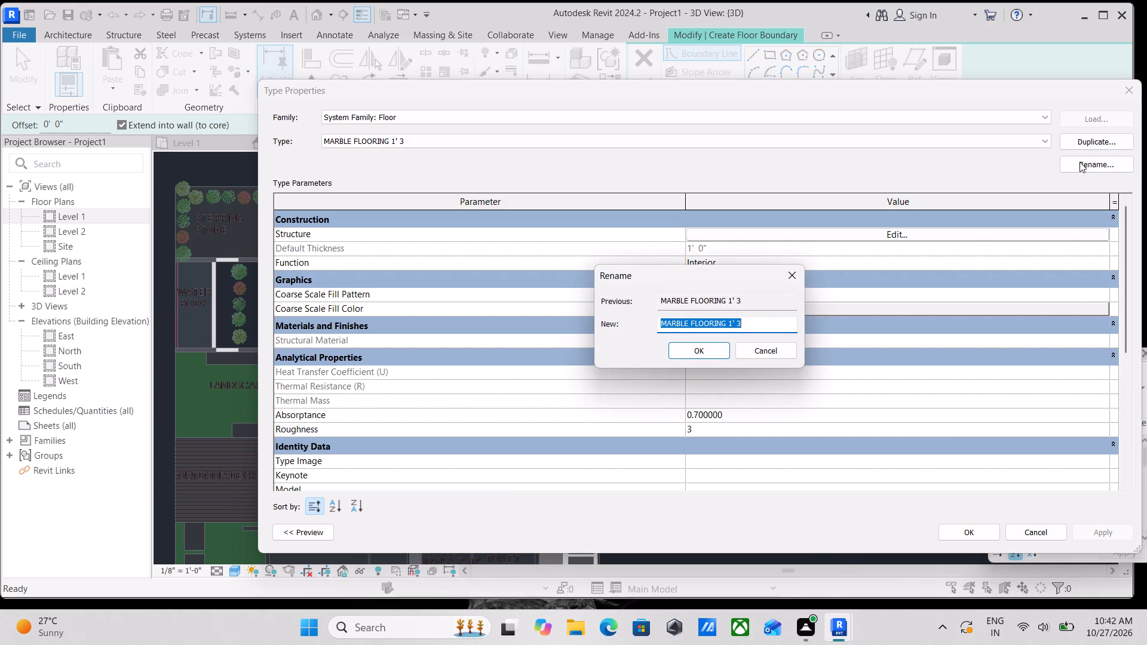
key("BackSpace")
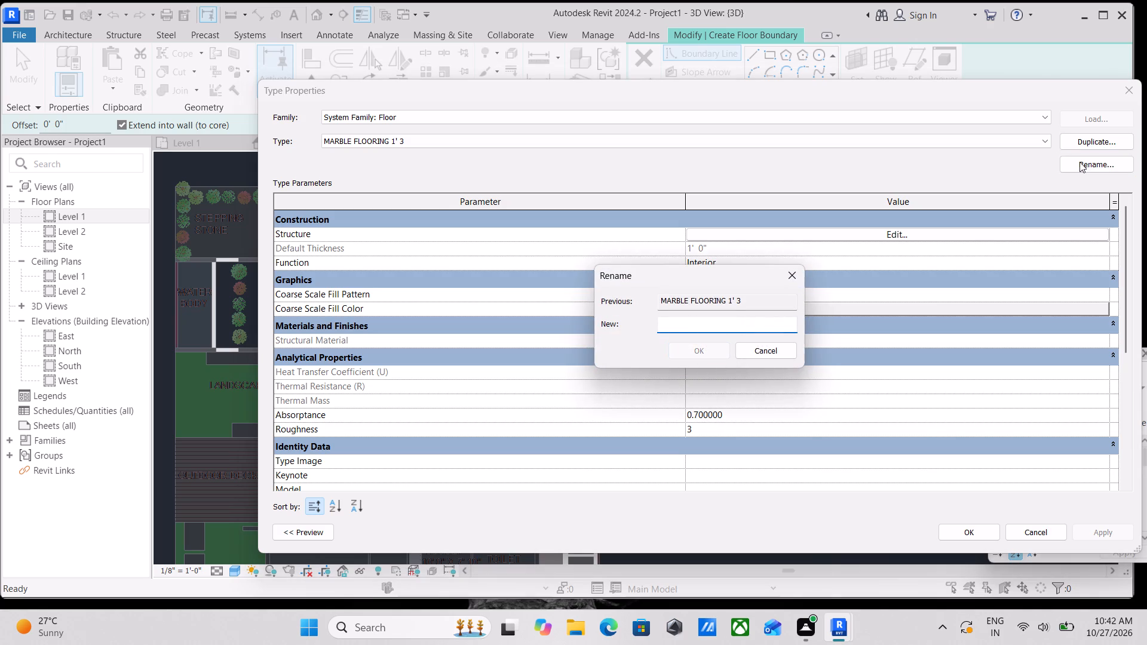
type("WOOD DE")
type("CK")
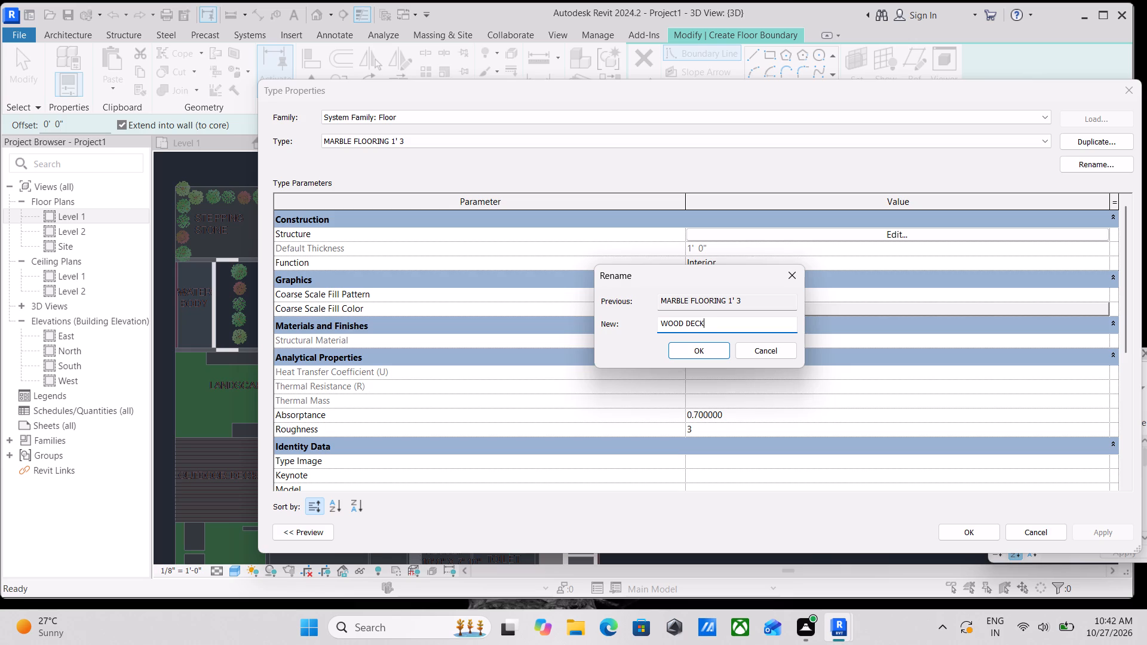
key("space")
key("6")
key("BackSpace")
type("1;")
key("BackSpace")
key("apostrophe")
left_click(701, 351)
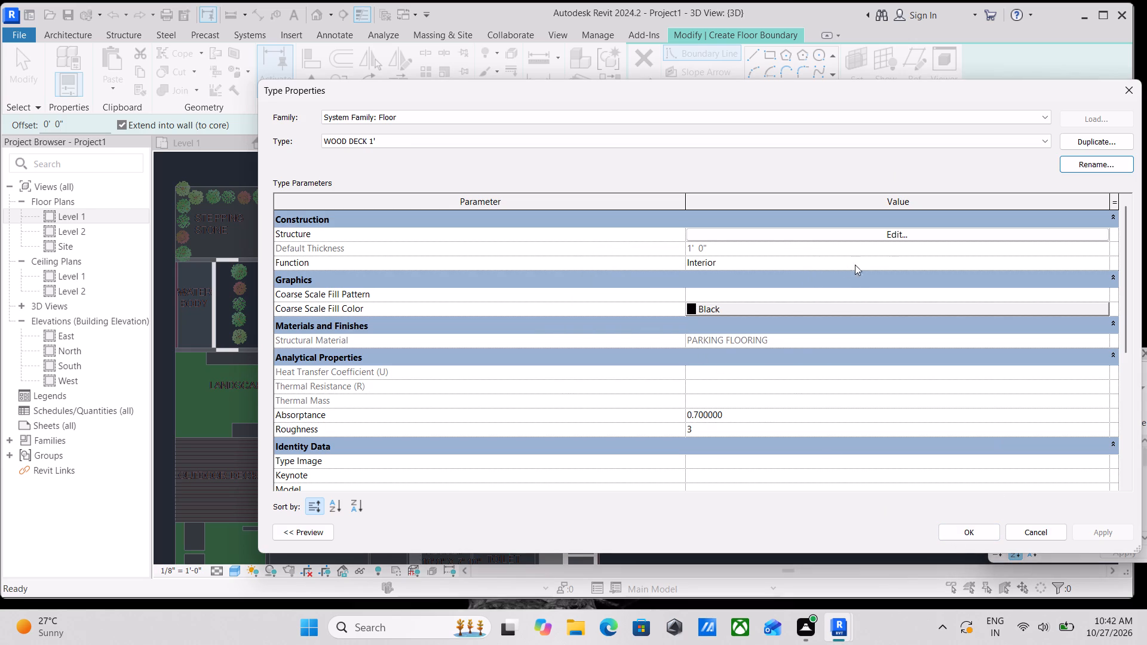
Open the WOOD DECK 1' structure and create a new material for its Structure [1] layer.
left_click(912, 236)
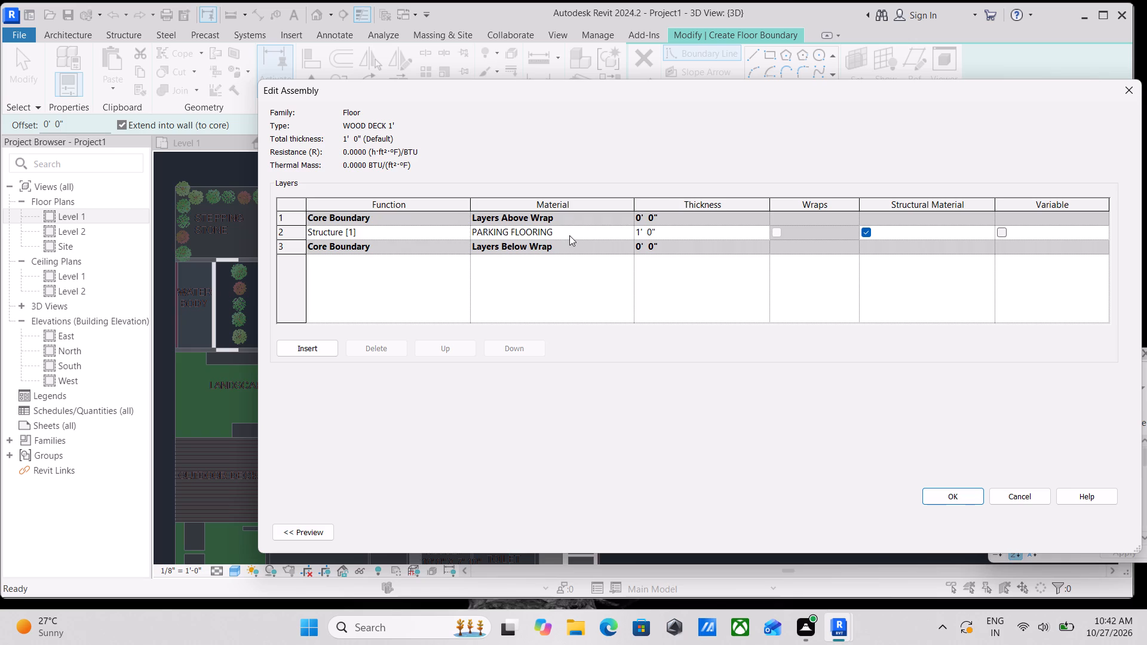
left_click(569, 235)
left_click(628, 234)
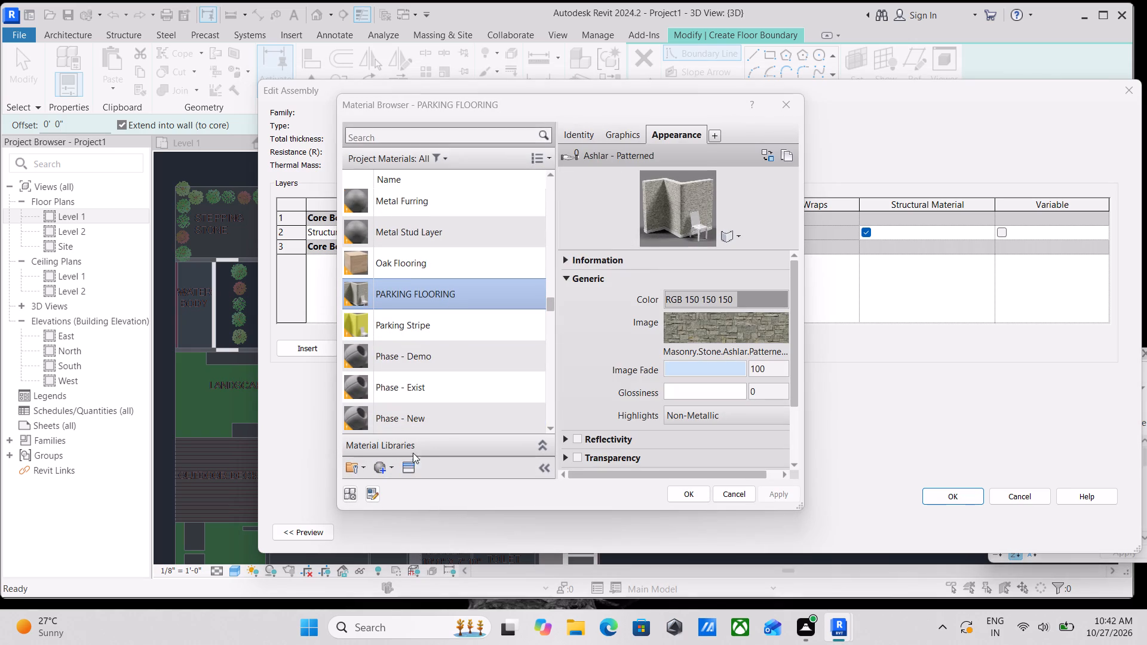
scroll(416, 248, "up", 2)
scroll(415, 282, "down", 3)
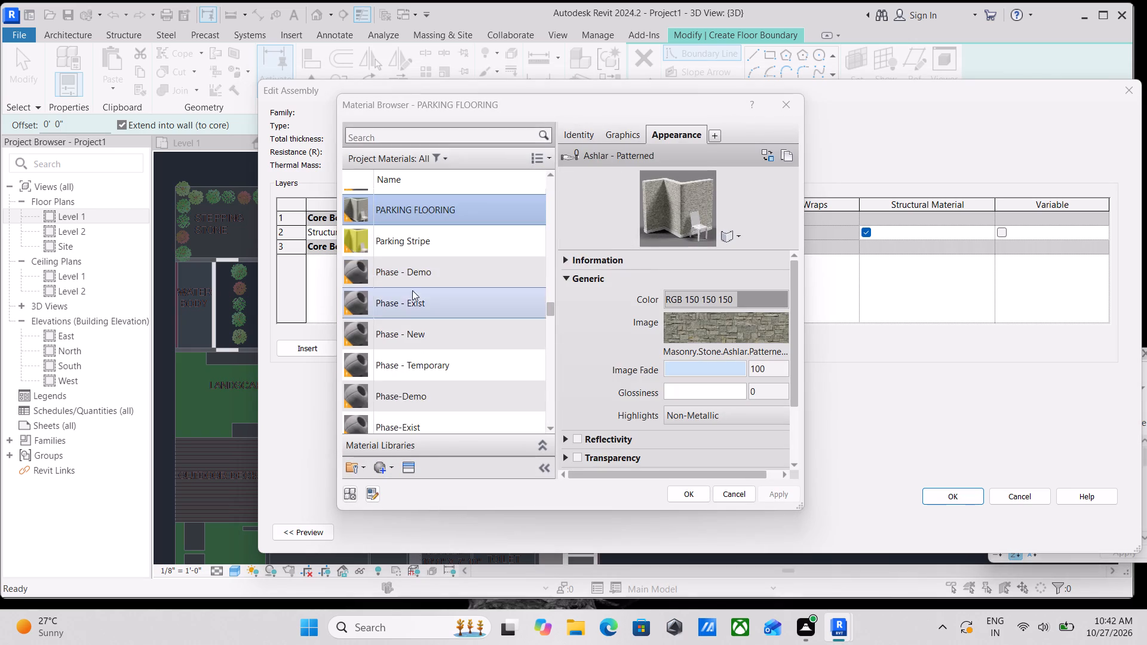
scroll(390, 400, "down", 6)
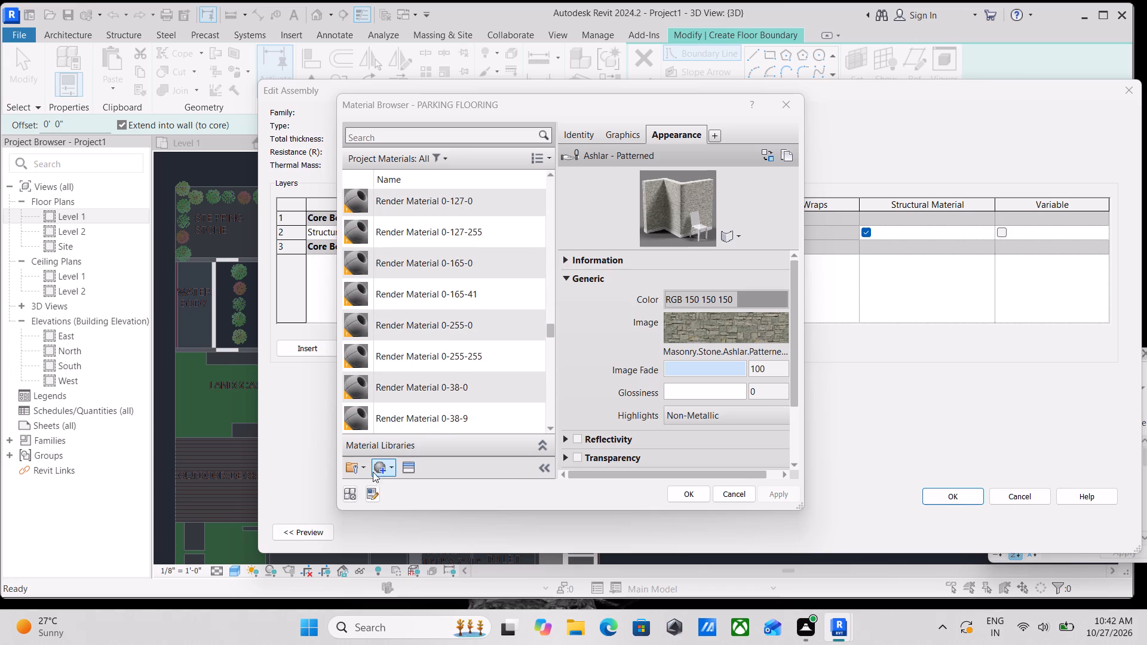
left_click(375, 465)
left_click(386, 487)
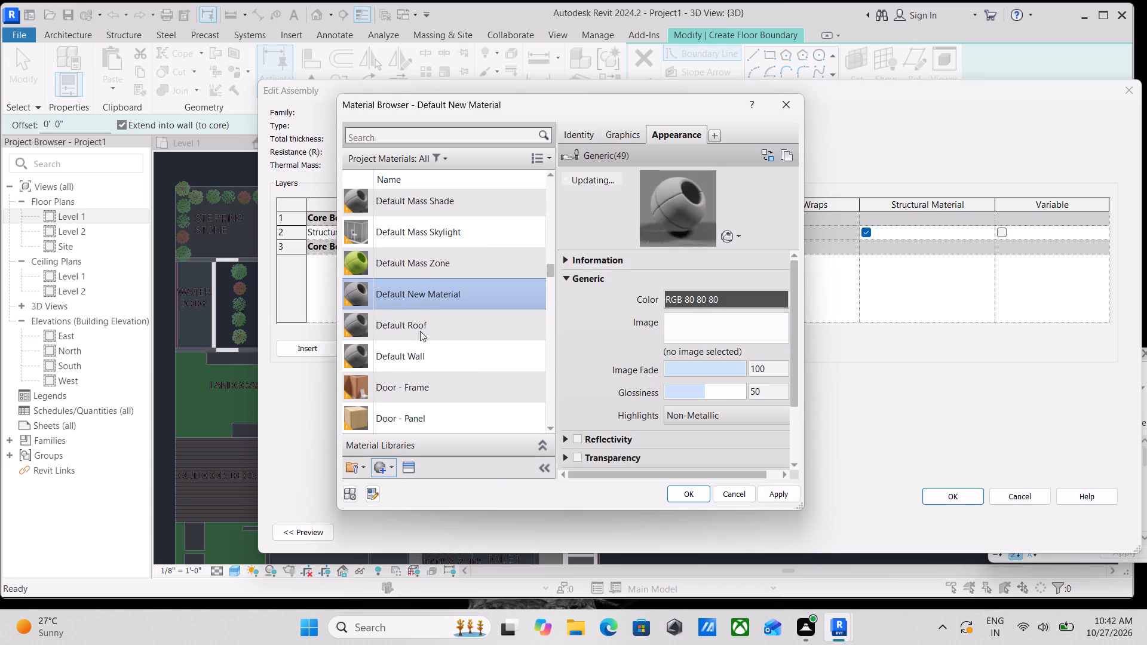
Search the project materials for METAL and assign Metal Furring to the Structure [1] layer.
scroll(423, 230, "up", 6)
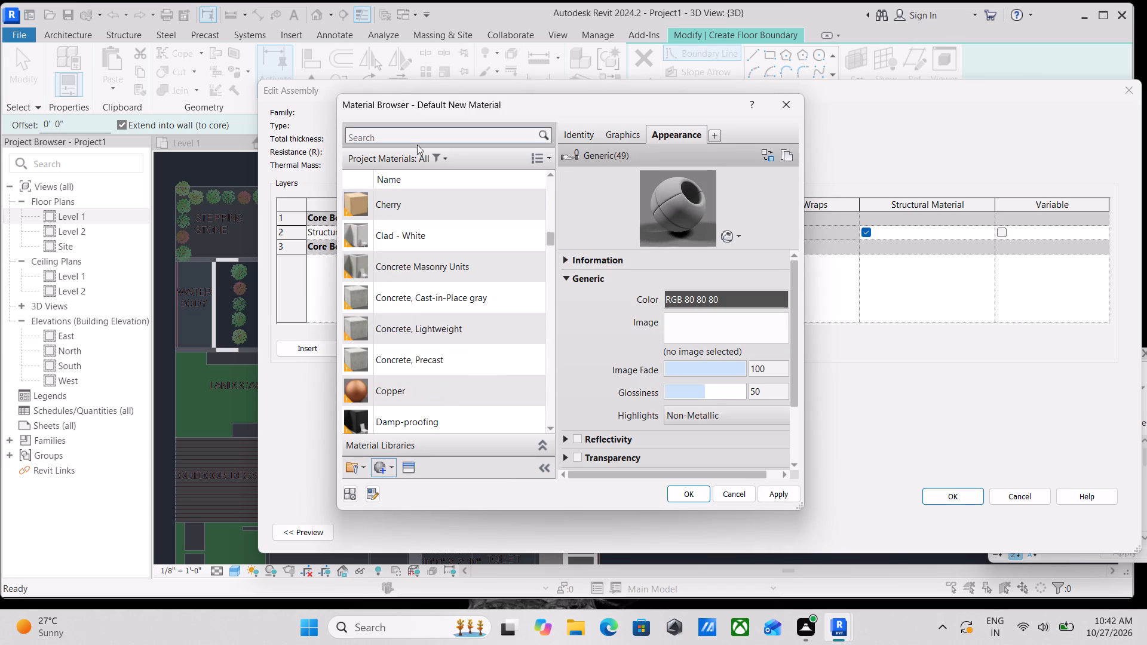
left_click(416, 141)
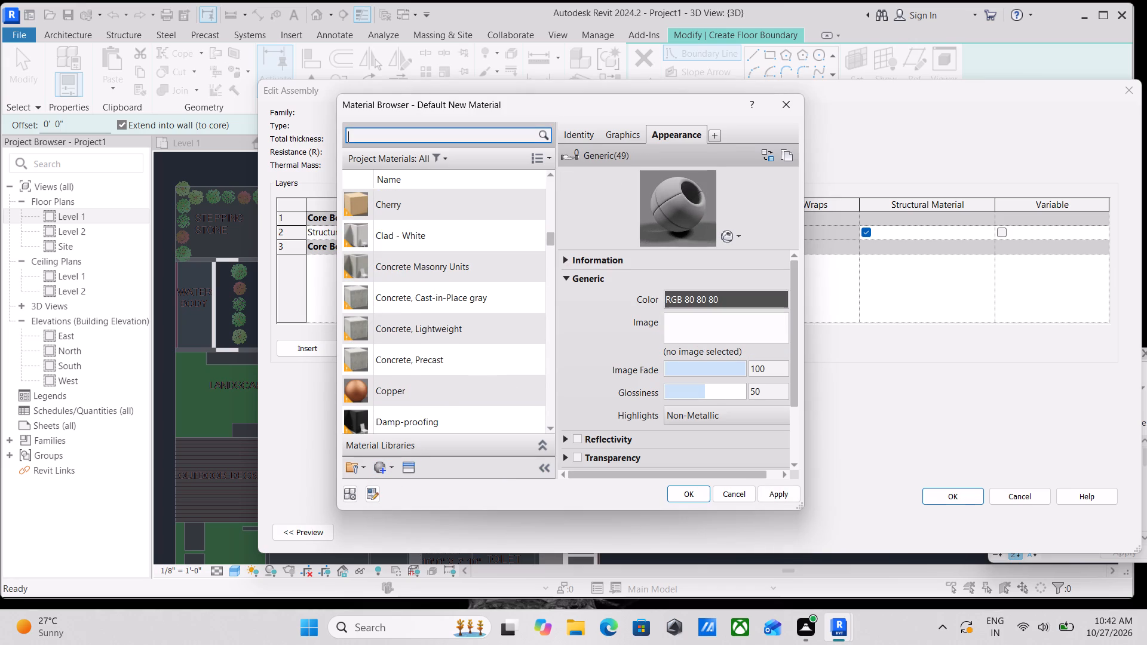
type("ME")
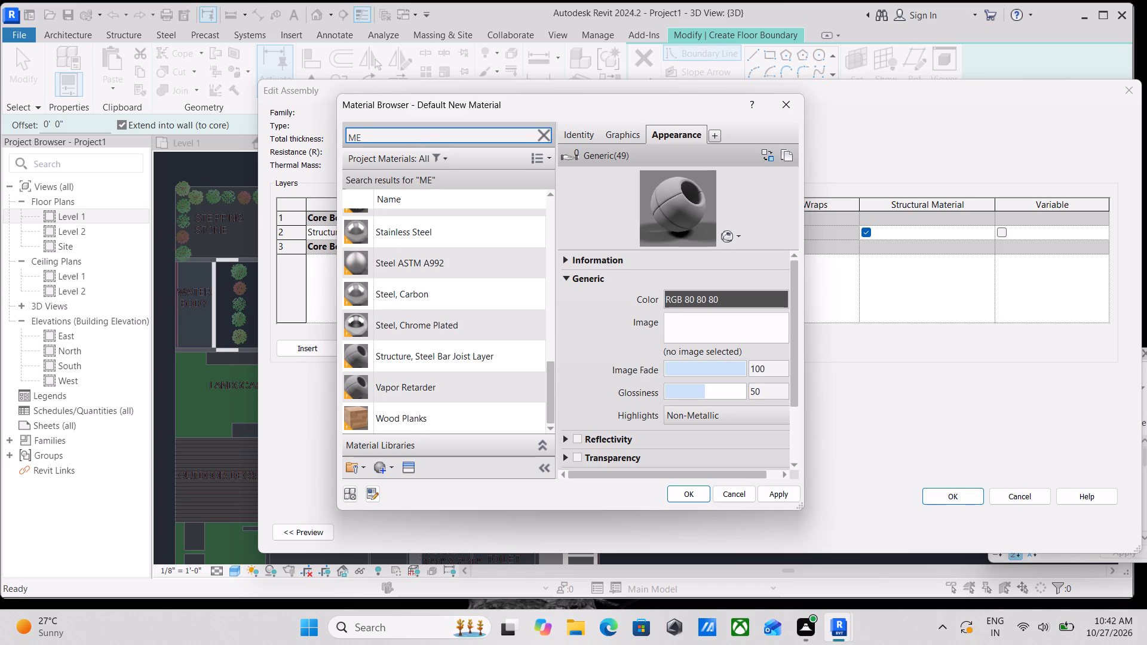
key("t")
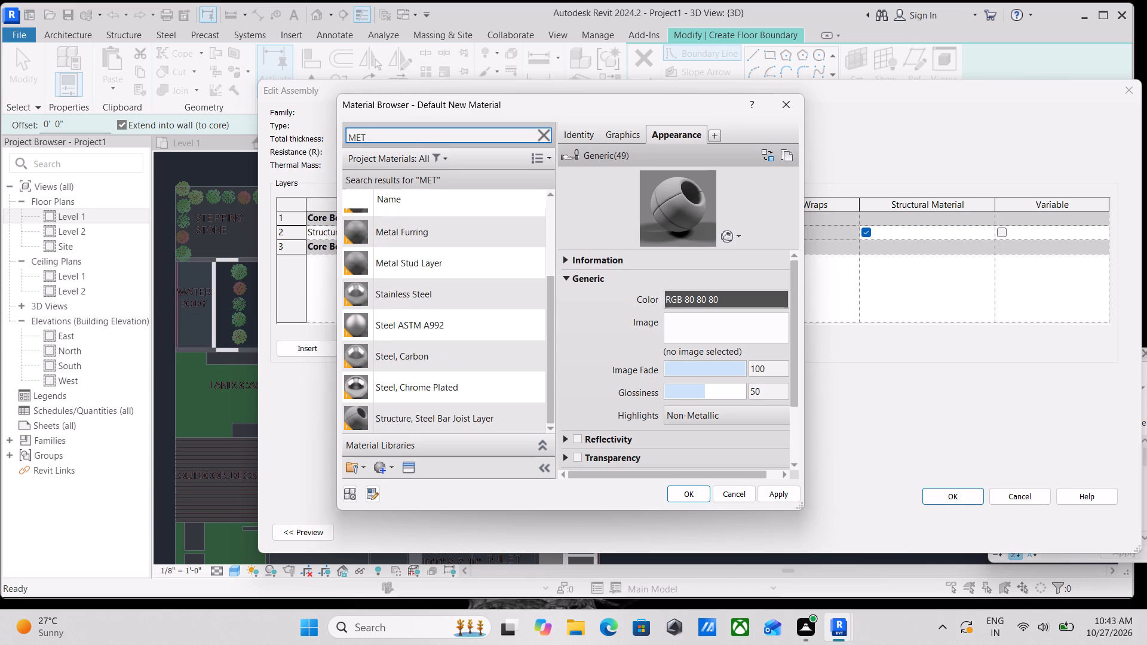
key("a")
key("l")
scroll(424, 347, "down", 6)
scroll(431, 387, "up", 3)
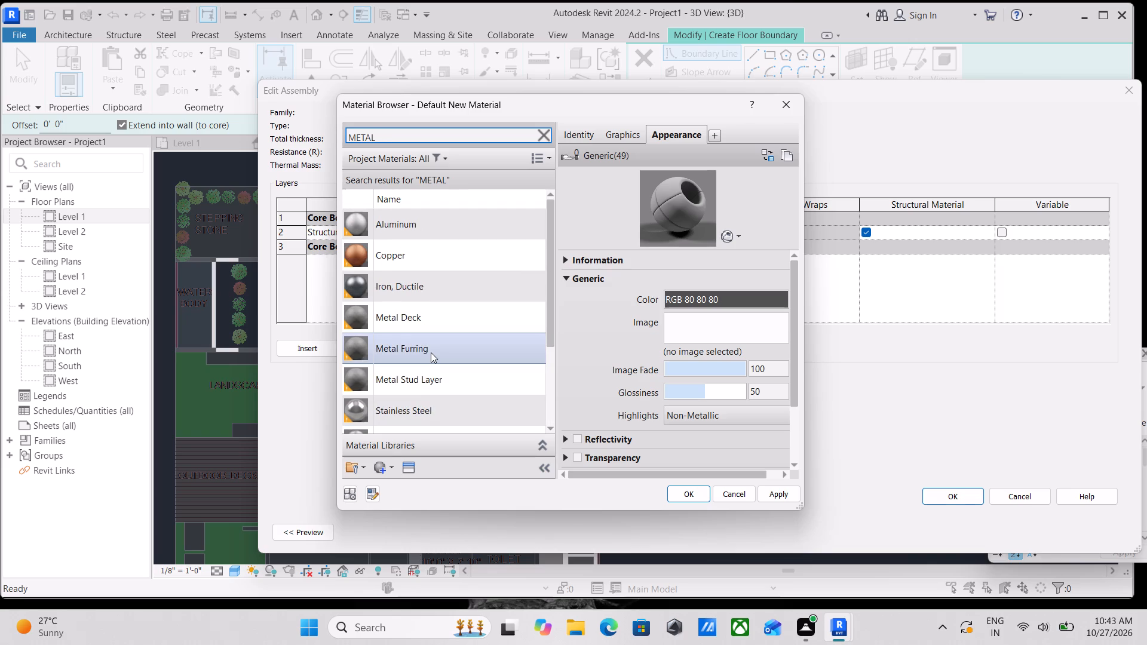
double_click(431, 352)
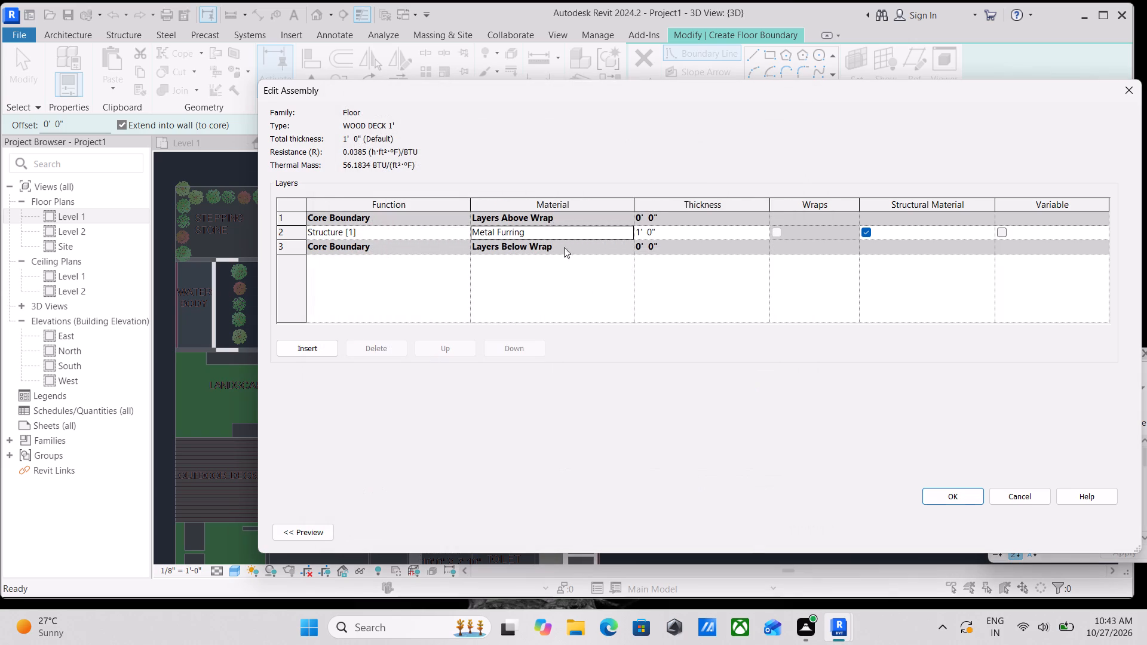
Reopen the Structure [1] layer's material selection and create another new material.
left_click(605, 239)
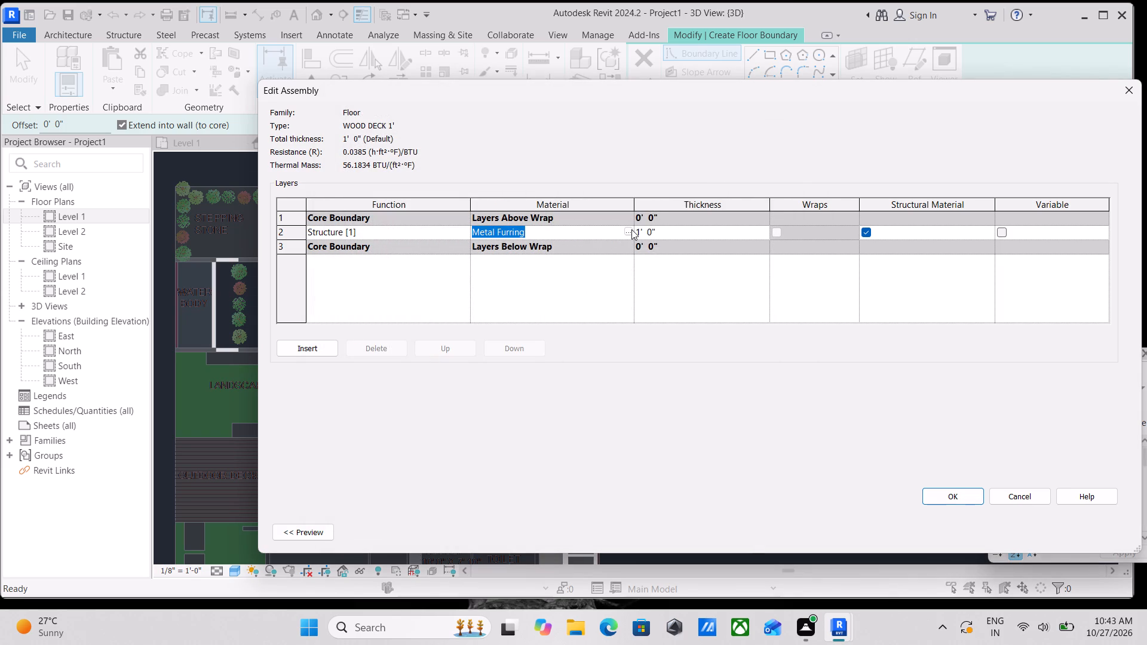
left_click(631, 229)
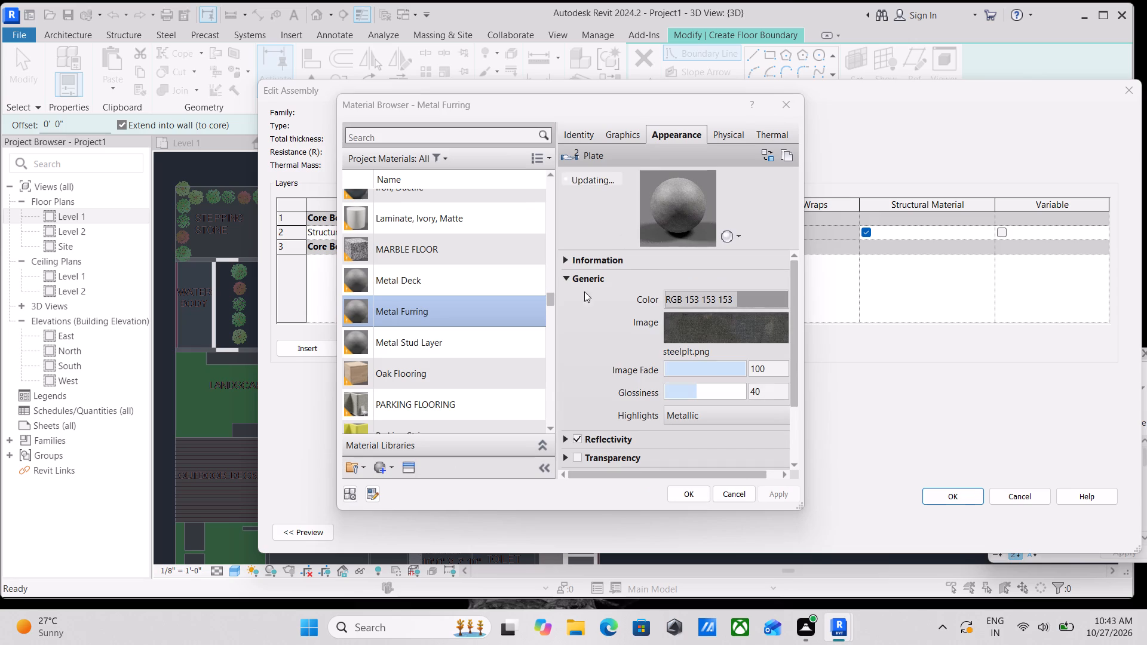
scroll(444, 287, "up", 1)
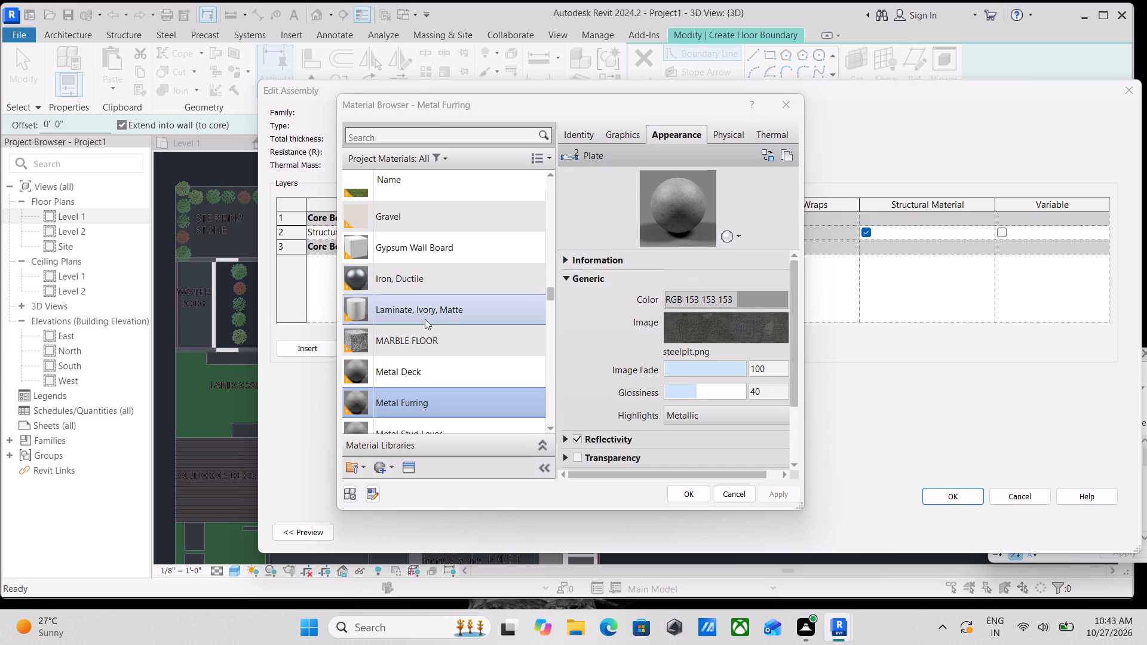
scroll(423, 325, "down", 3)
scroll(358, 449, "down", 4)
left_click(387, 466)
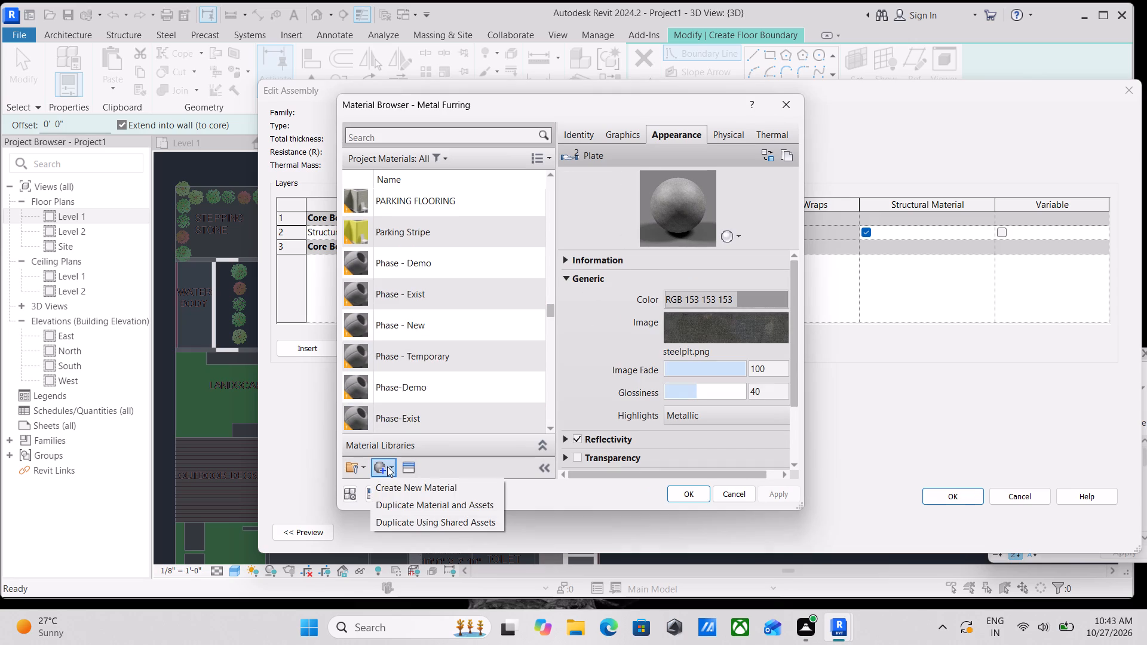
left_click(395, 486)
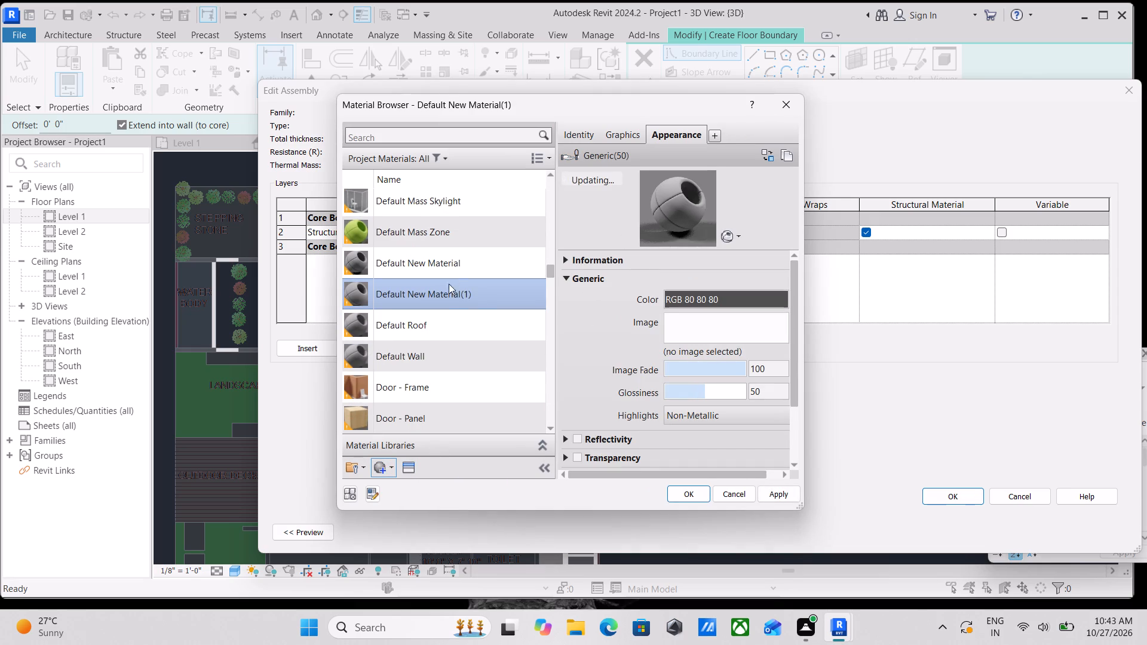
Rename the newly created material as WOOD DECK 1'.
right_click(445, 300)
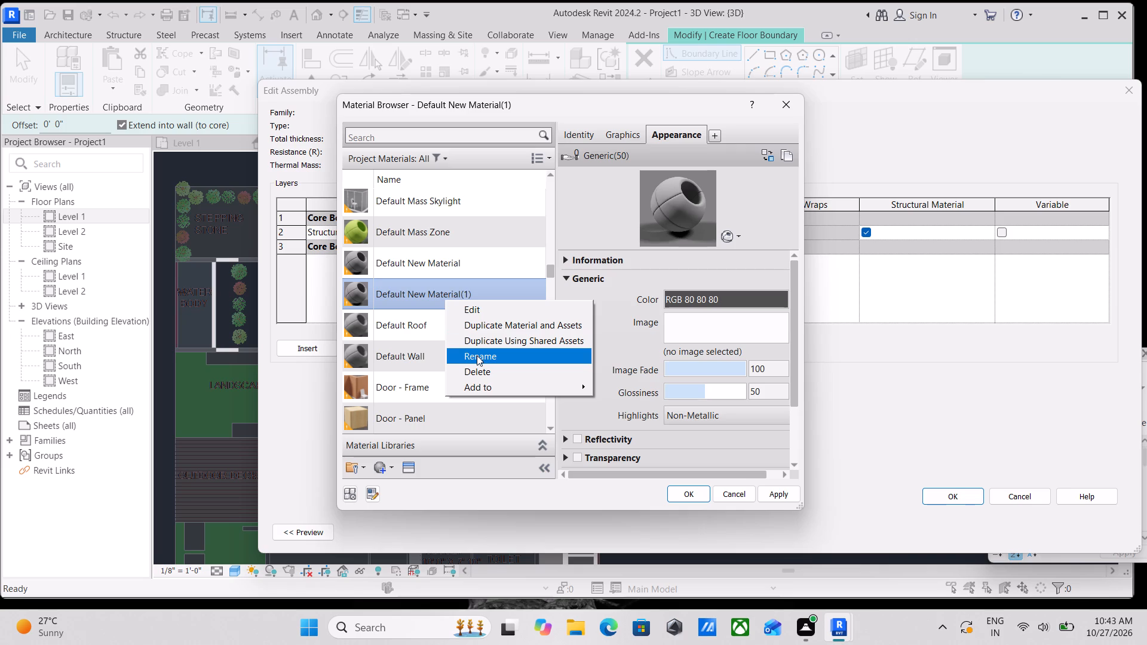
left_click(477, 355)
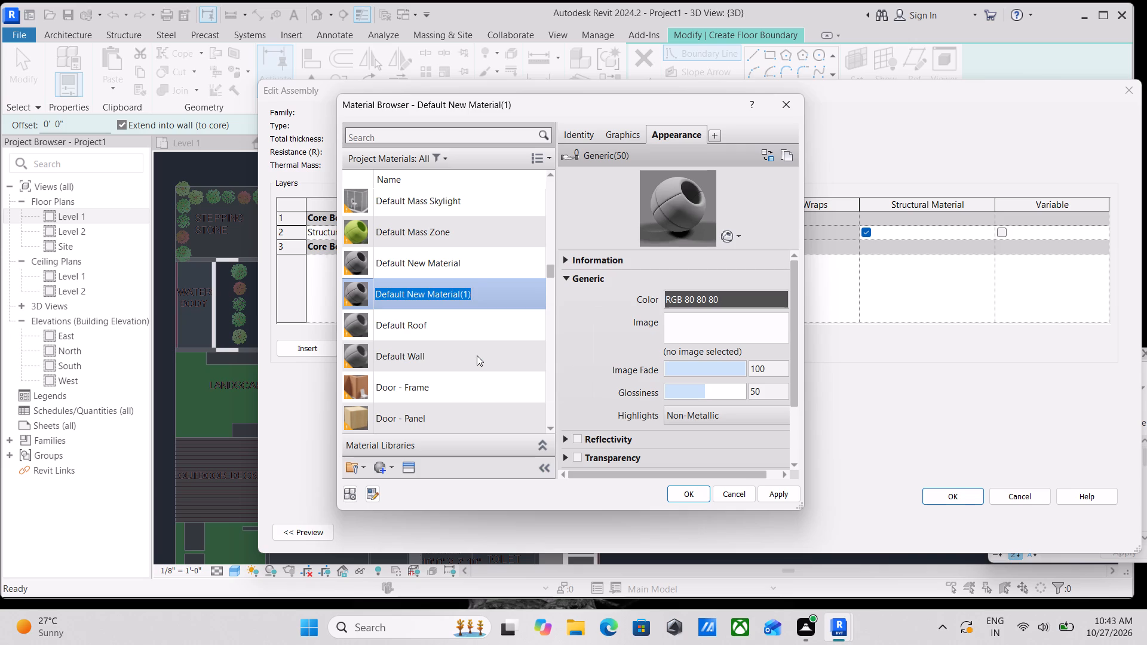
key("BackSpace")
type("WO")
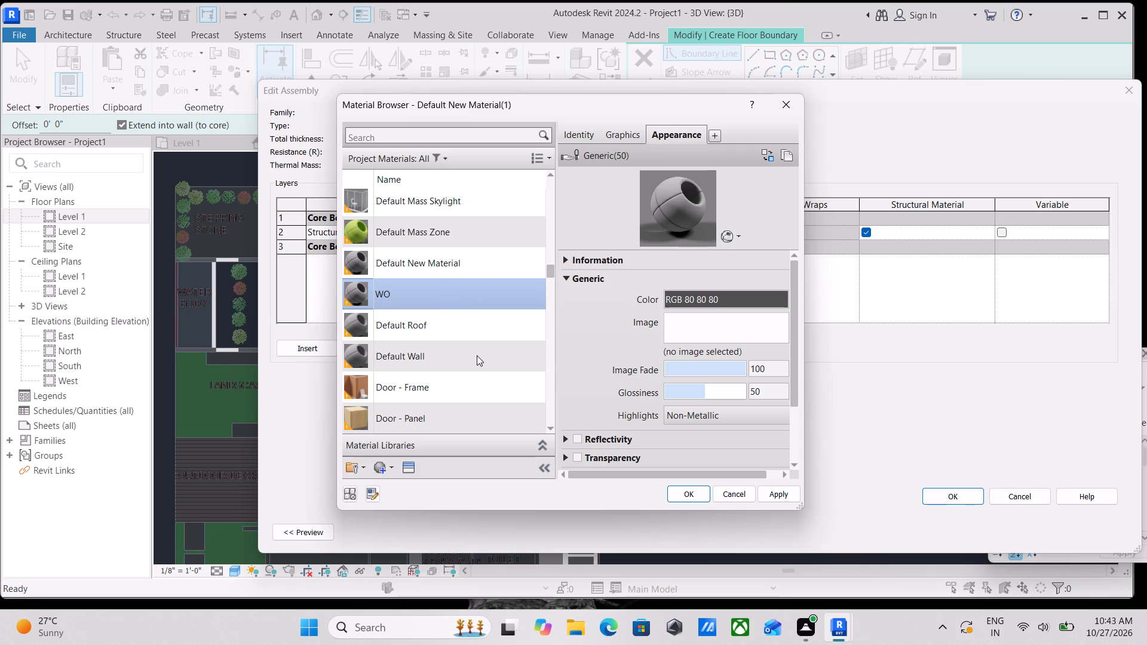
type("OD")
key("space")
type("D")
key("e")
type("CK")
key("space")
type("1")
key("shift+quotedbl")
key("BackSpace")
key("apostrophe")
Open the asset browser for the WOOD DECK 1' material and display the Appearance Library's Wood: Panels category.
scroll(477, 355, "down", 1)
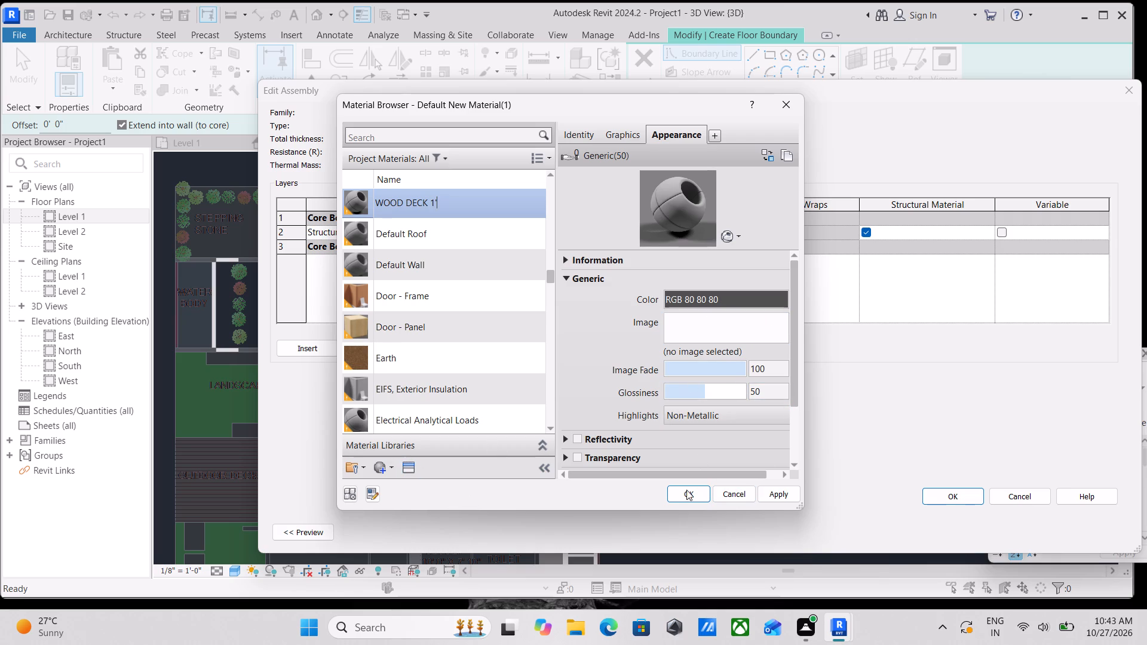
left_click(412, 466)
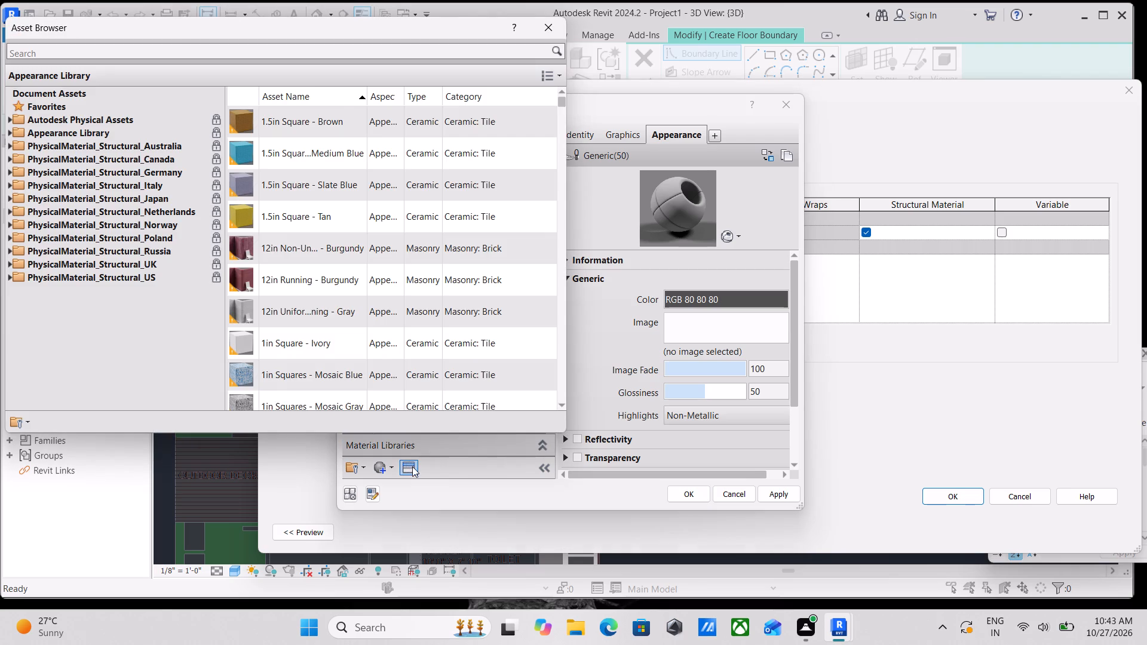
left_click(8, 134)
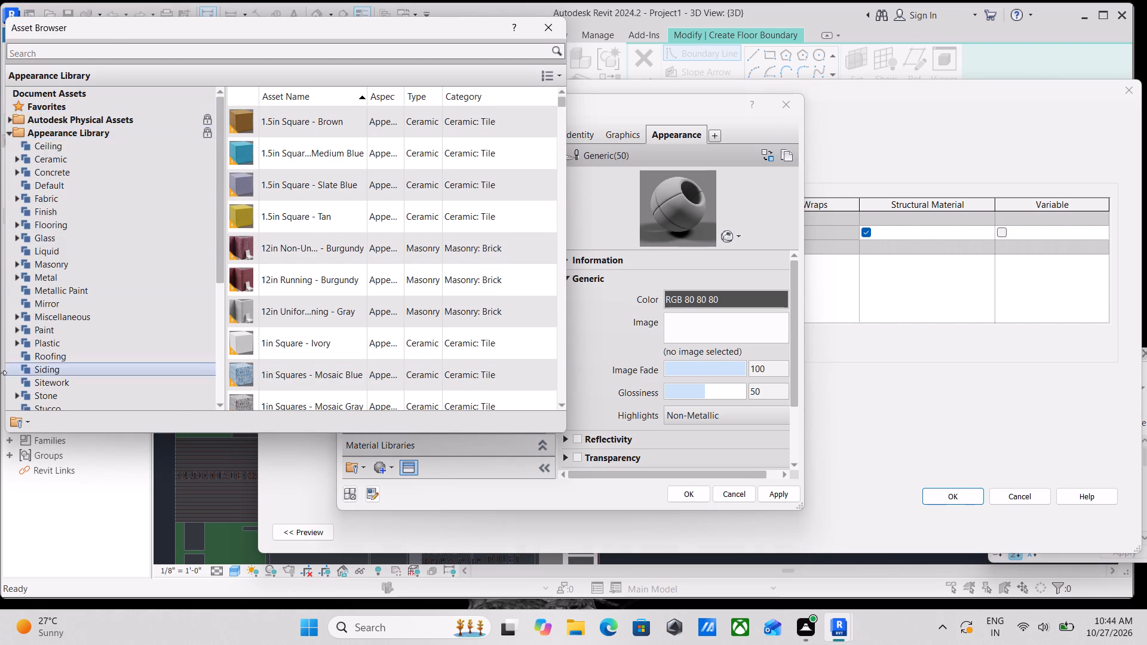
scroll(38, 372, "down", 2)
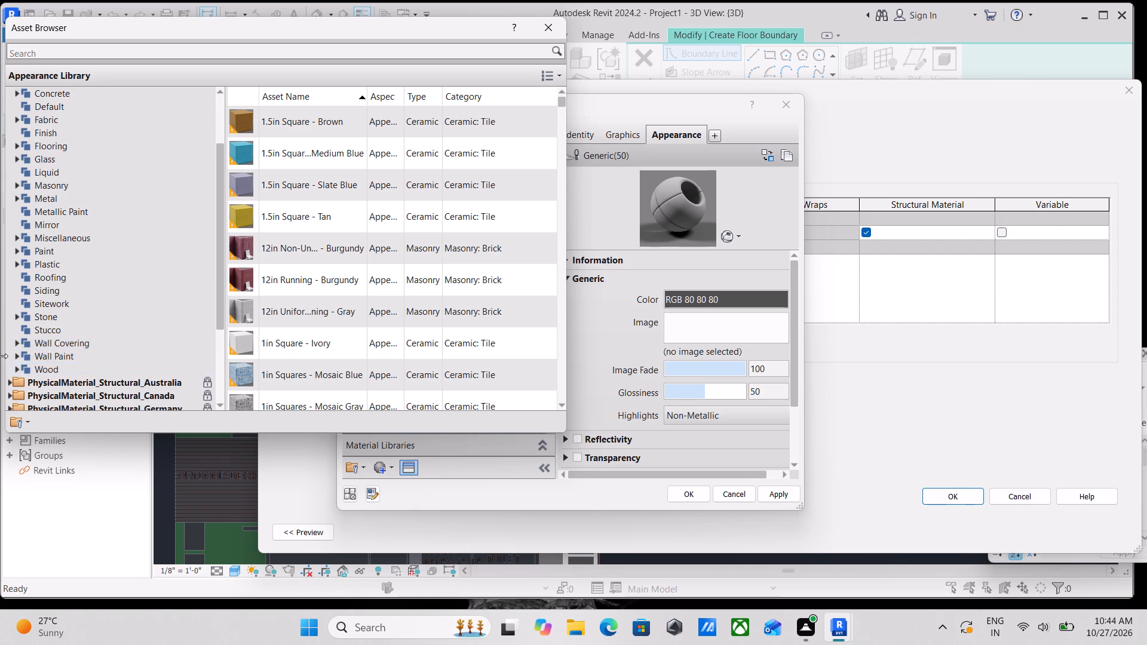
left_click(19, 368)
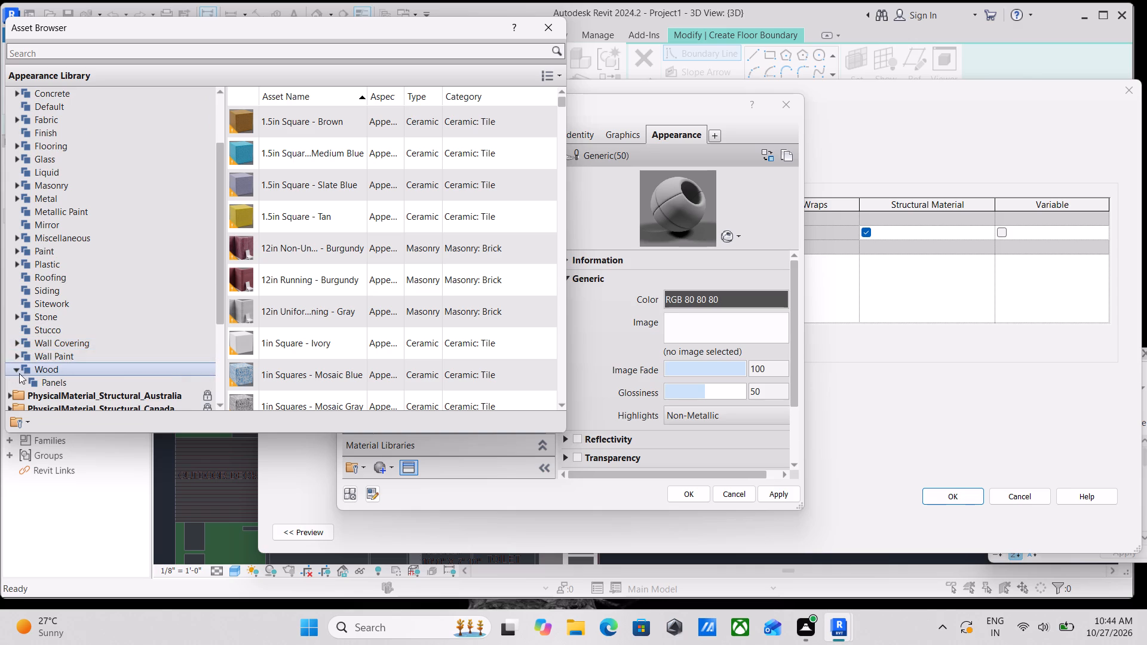
double_click(57, 383)
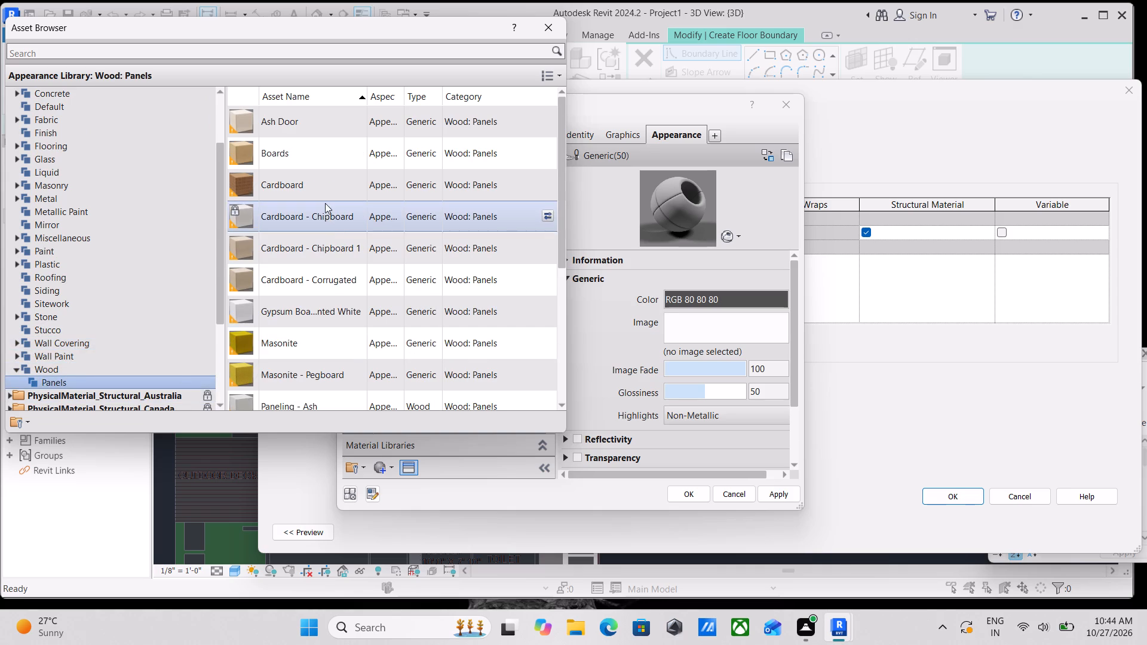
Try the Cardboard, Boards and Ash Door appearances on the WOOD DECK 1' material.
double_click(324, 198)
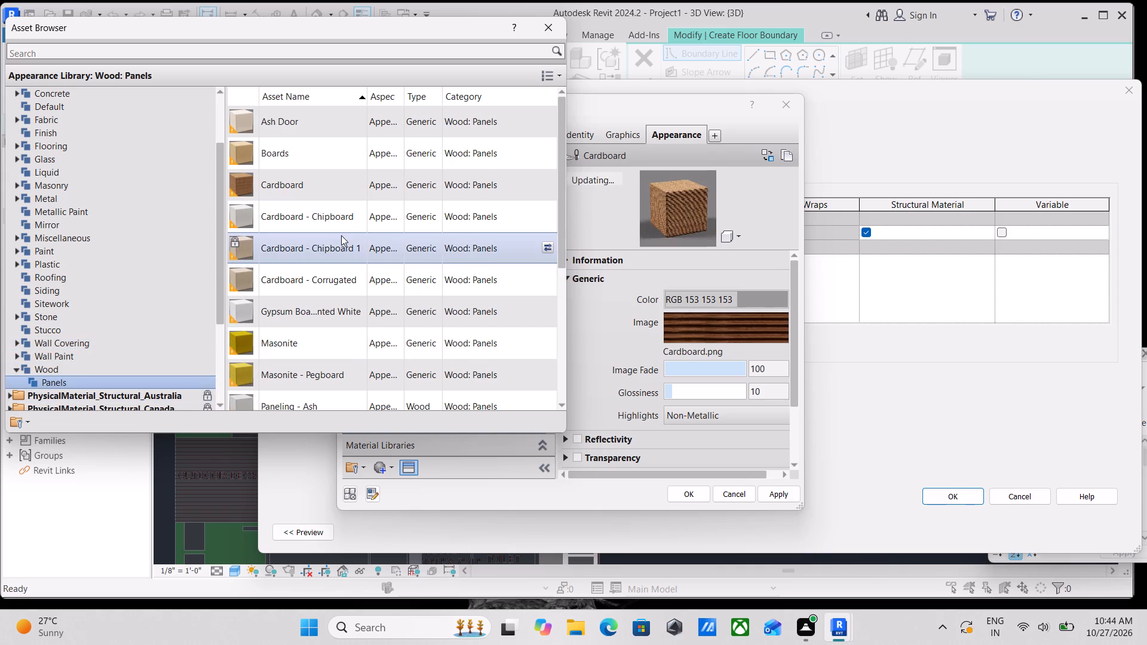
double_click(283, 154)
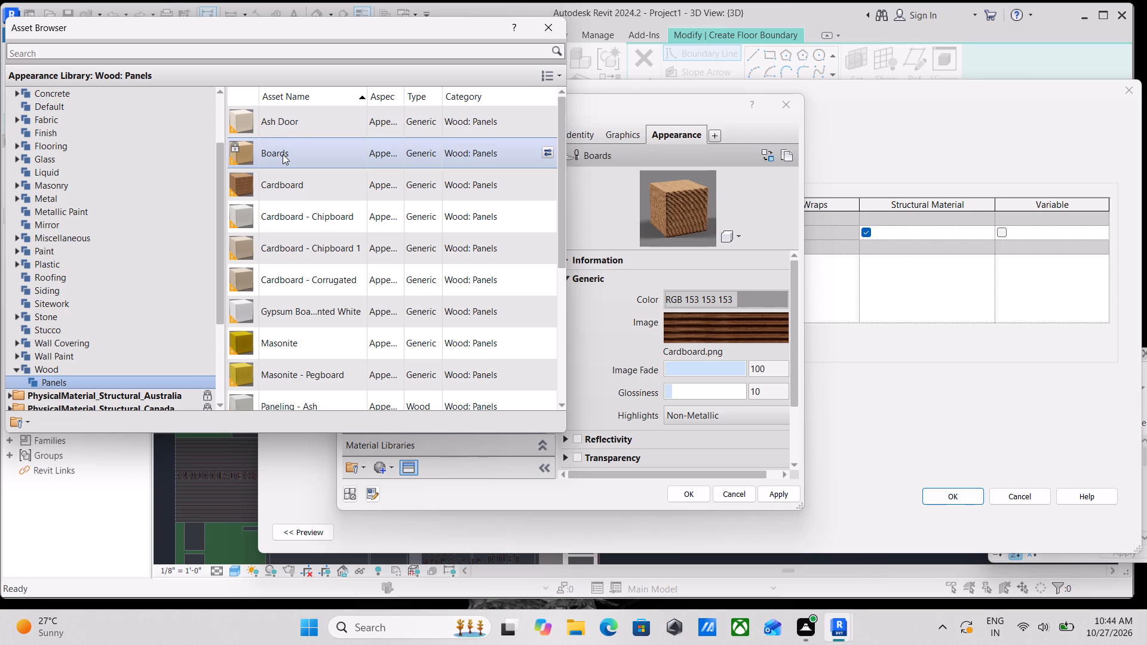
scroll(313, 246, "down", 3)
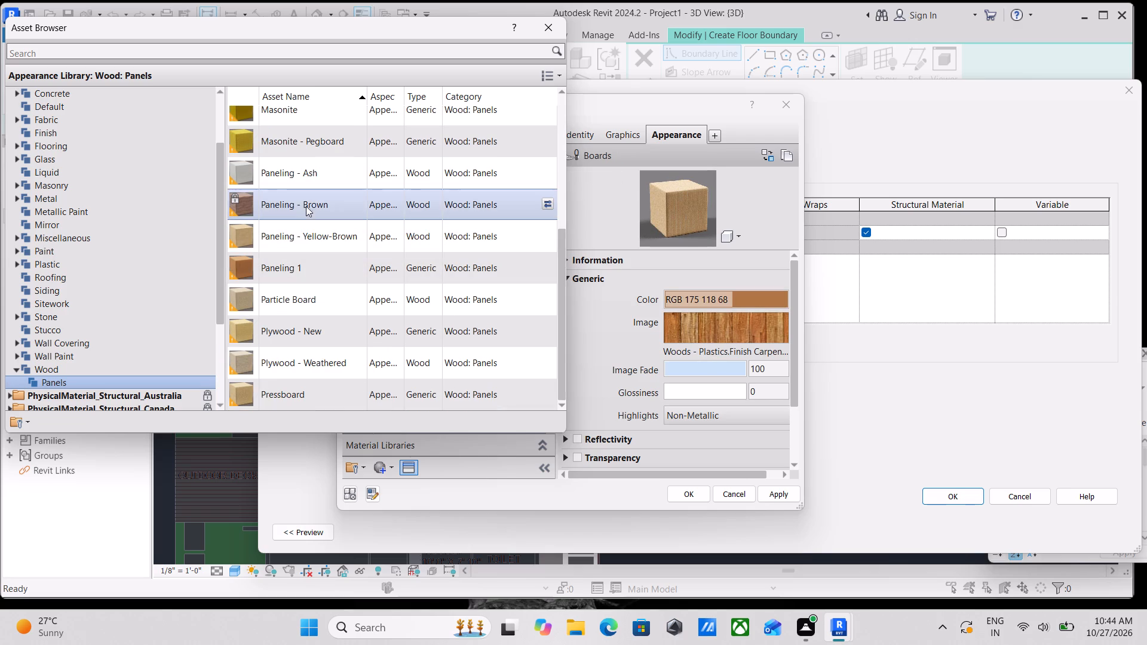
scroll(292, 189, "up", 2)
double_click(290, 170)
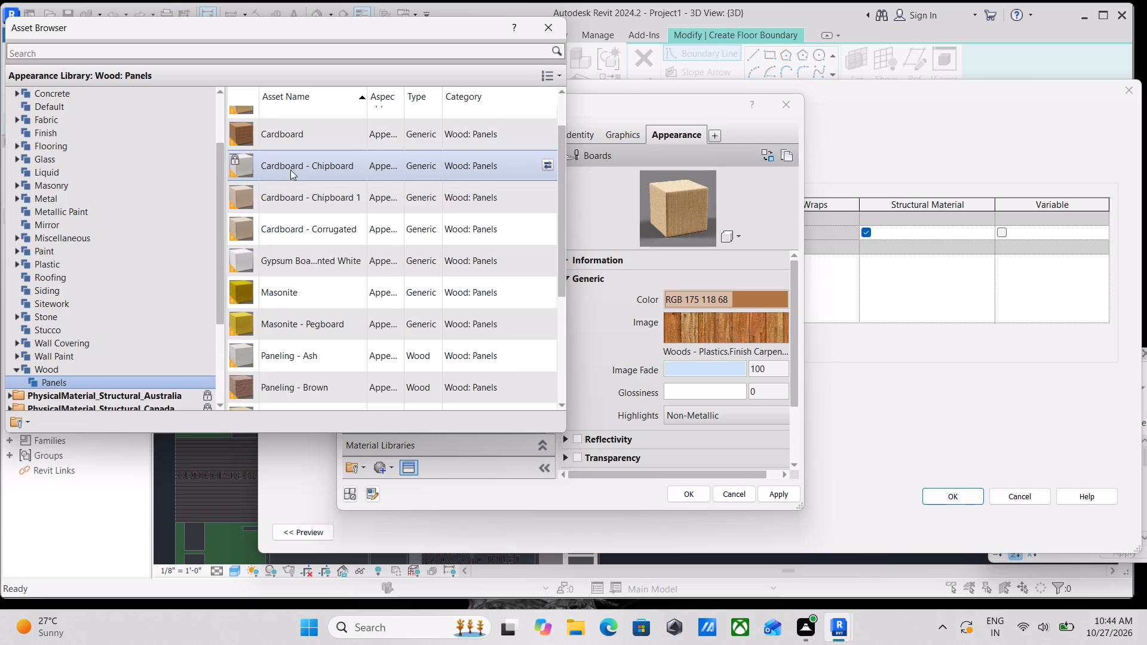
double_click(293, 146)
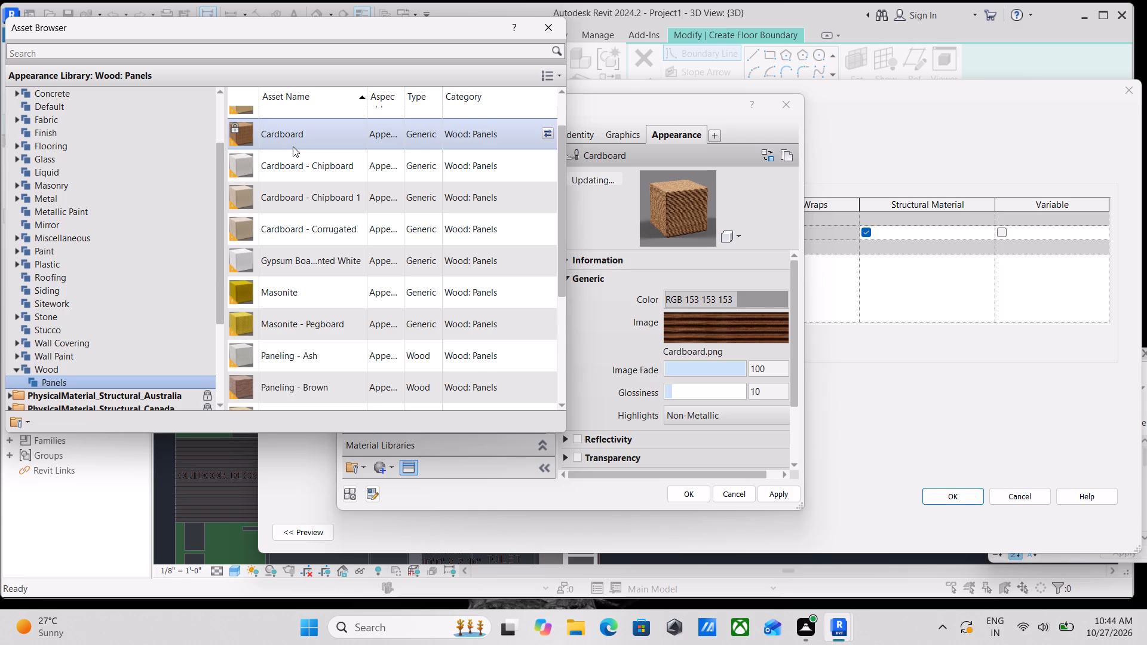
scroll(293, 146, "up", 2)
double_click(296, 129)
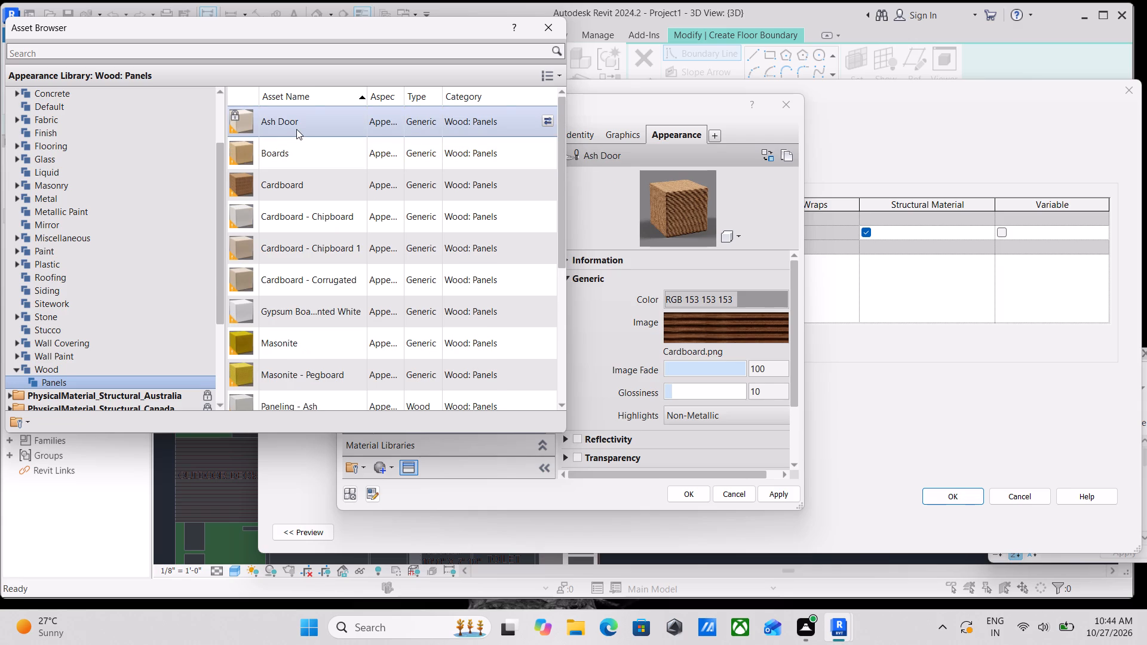
Apply the Plywood - New appearance from Wood: Panels to the WOOD DECK 1' material.
scroll(299, 137, "down", 3)
scroll(327, 278, "down", 3)
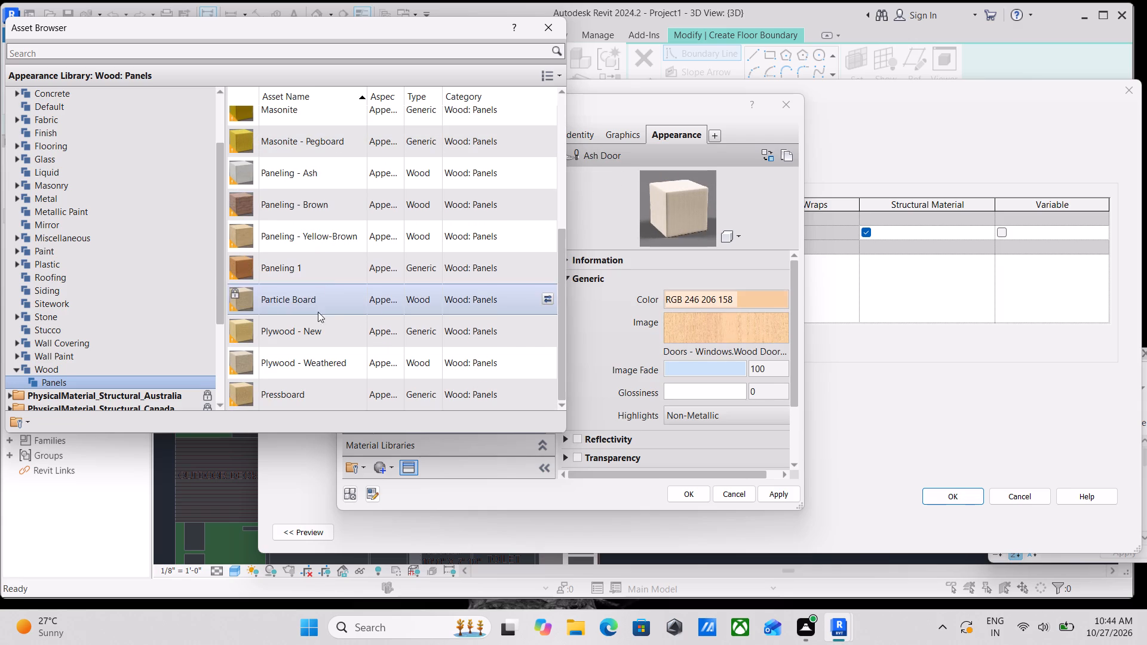
double_click(300, 329)
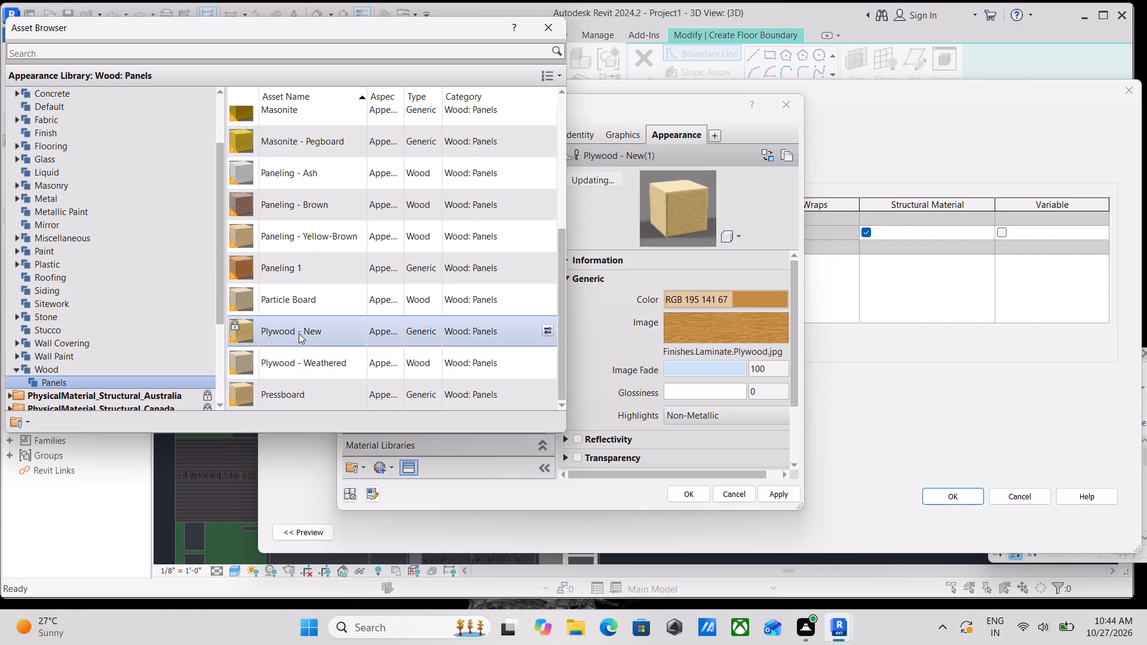
Apply the Paneling 1 appearance from Wood: Panels to the WOOD DECK 1' material and accept the floor type's settings.
double_click(305, 270)
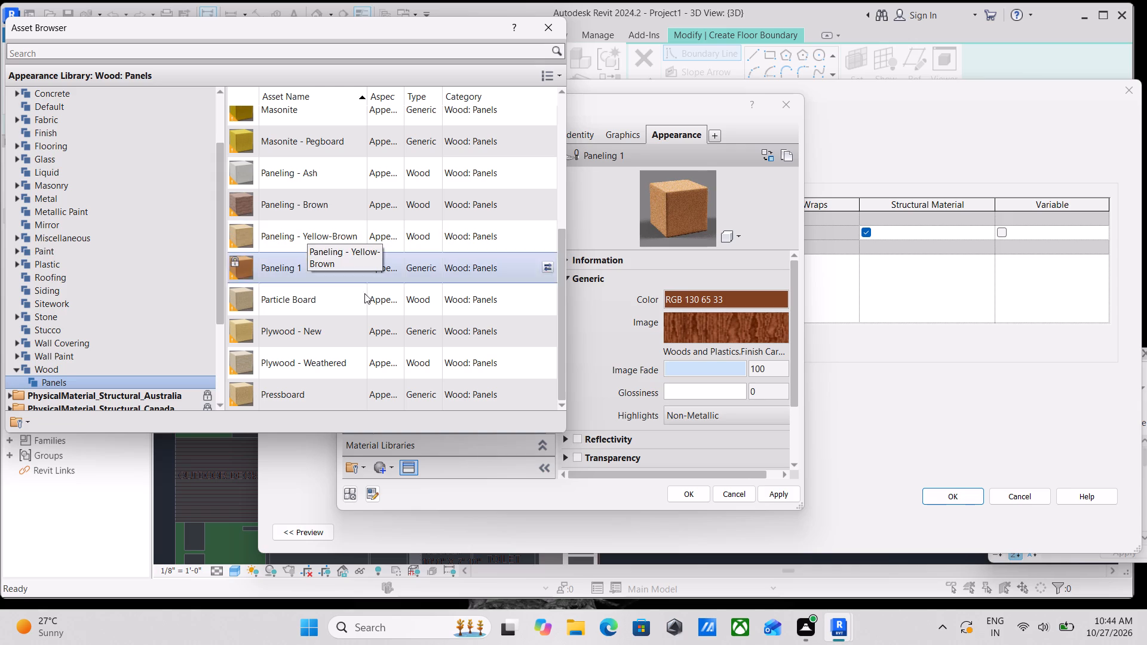
left_click(778, 495)
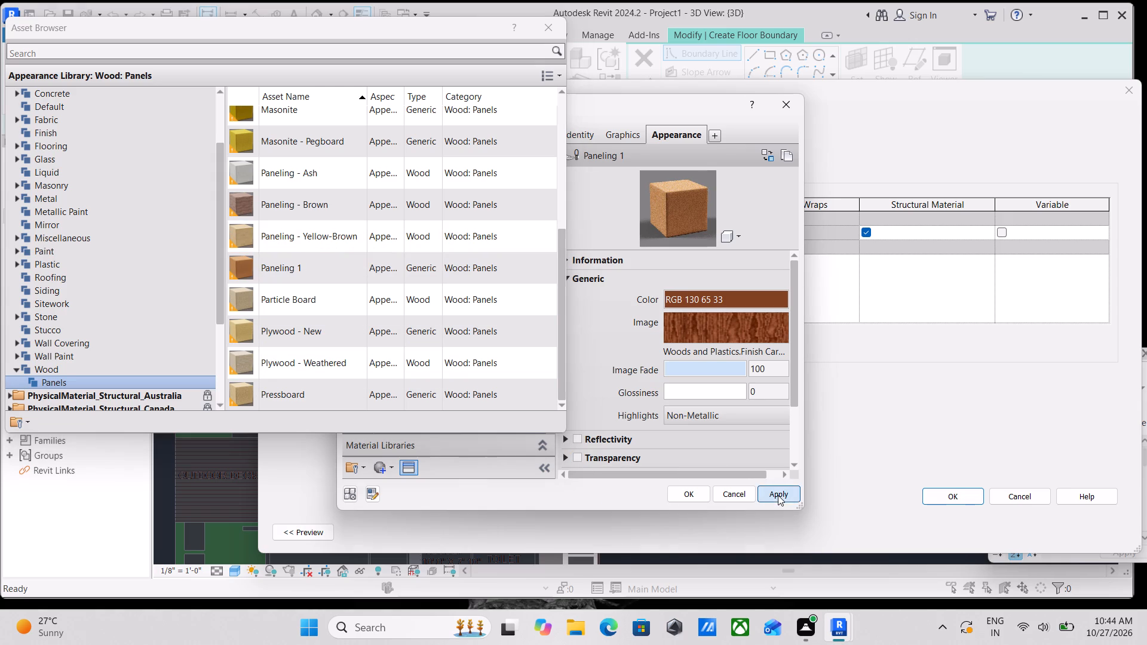
left_click(694, 492)
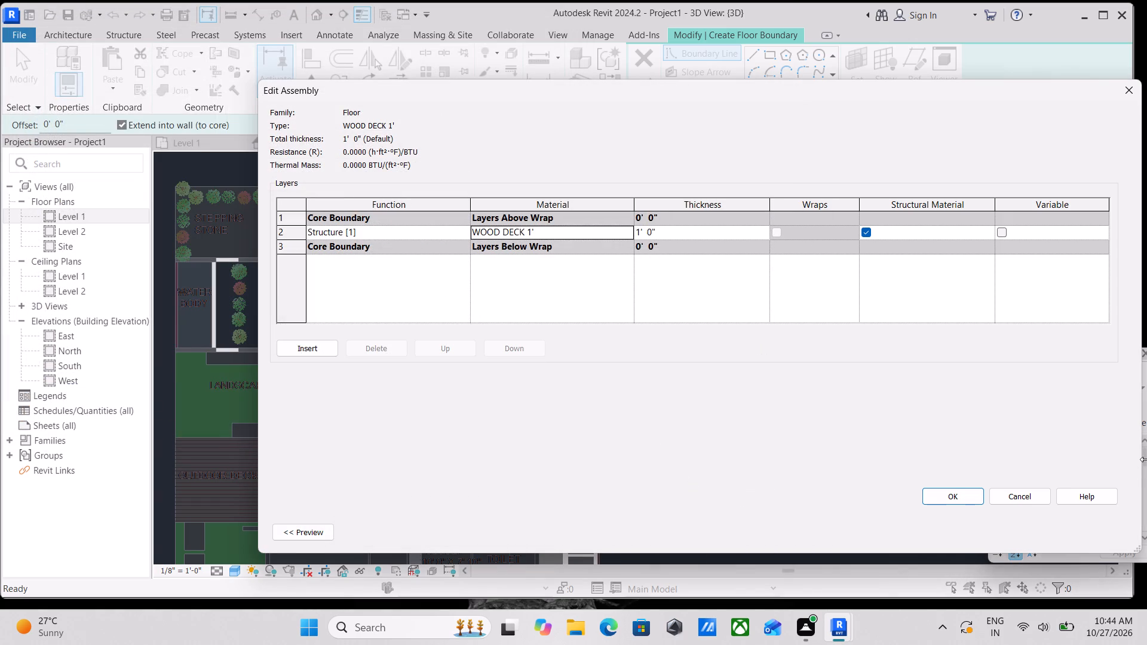
left_click(964, 497)
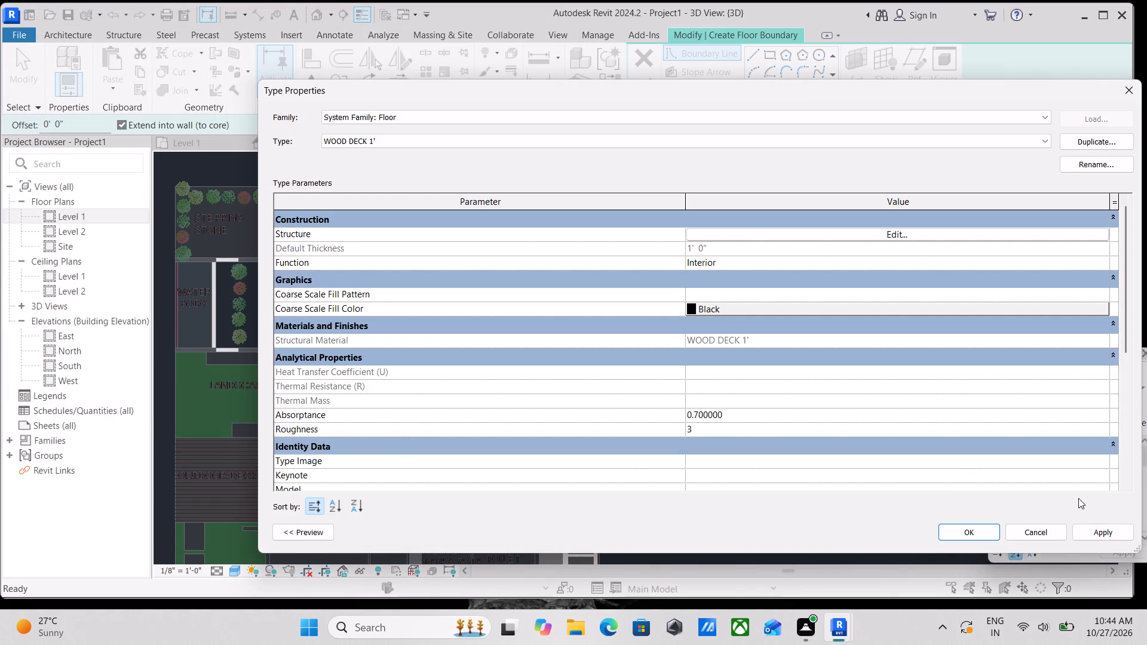
left_click(1097, 532)
left_click(949, 530)
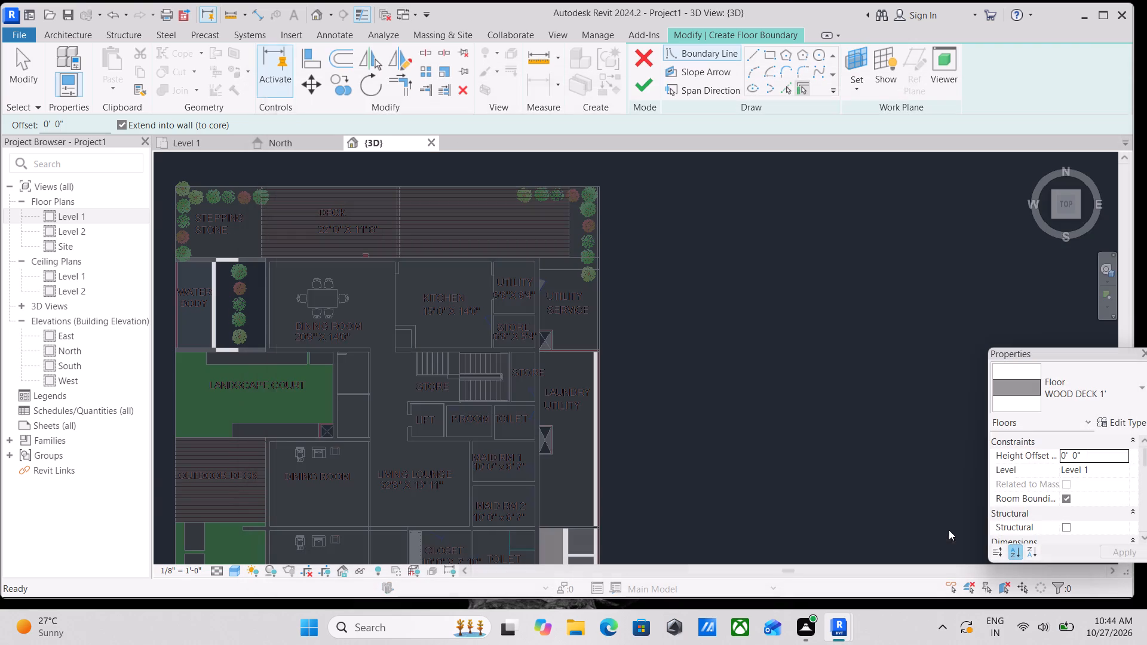
Sketch a rectangular floor boundary of about 14'-7" by 13'-9" around the OUTDOOR DECK on the plan.
scroll(302, 235, "down", 3)
middle_click_drag(302, 235, 453, 302)
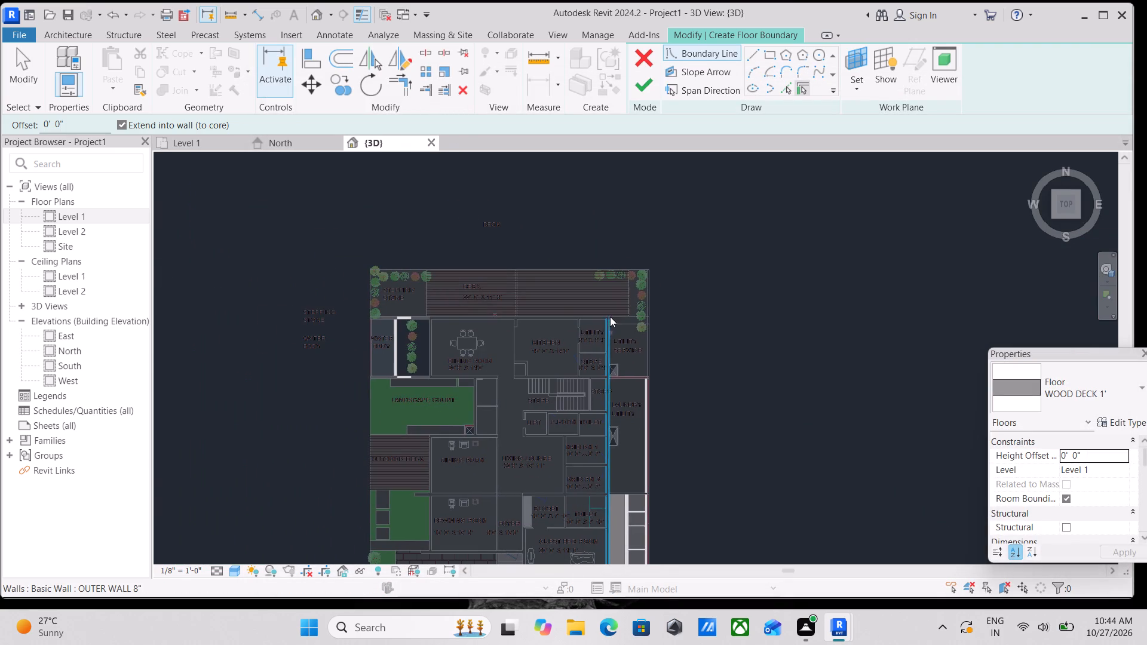
scroll(610, 317, "up", 3)
scroll(362, 272, "up", 3)
middle_click_drag(345, 275, 513, 245)
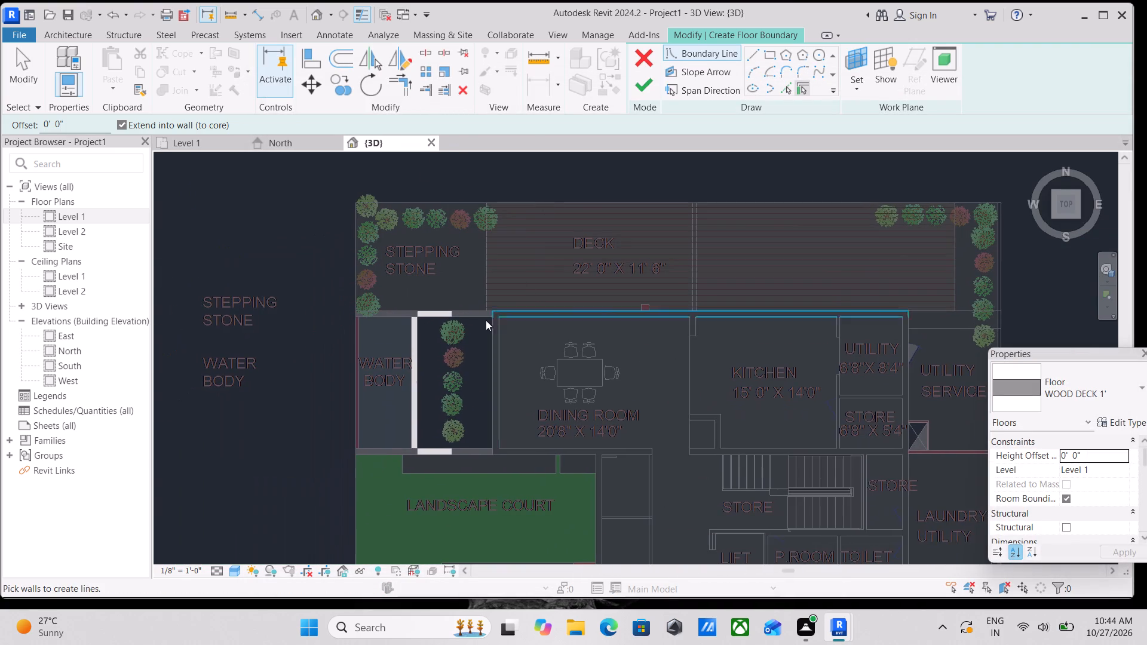
scroll(483, 322, "down", 2)
middle_click_drag(482, 324, 458, 227)
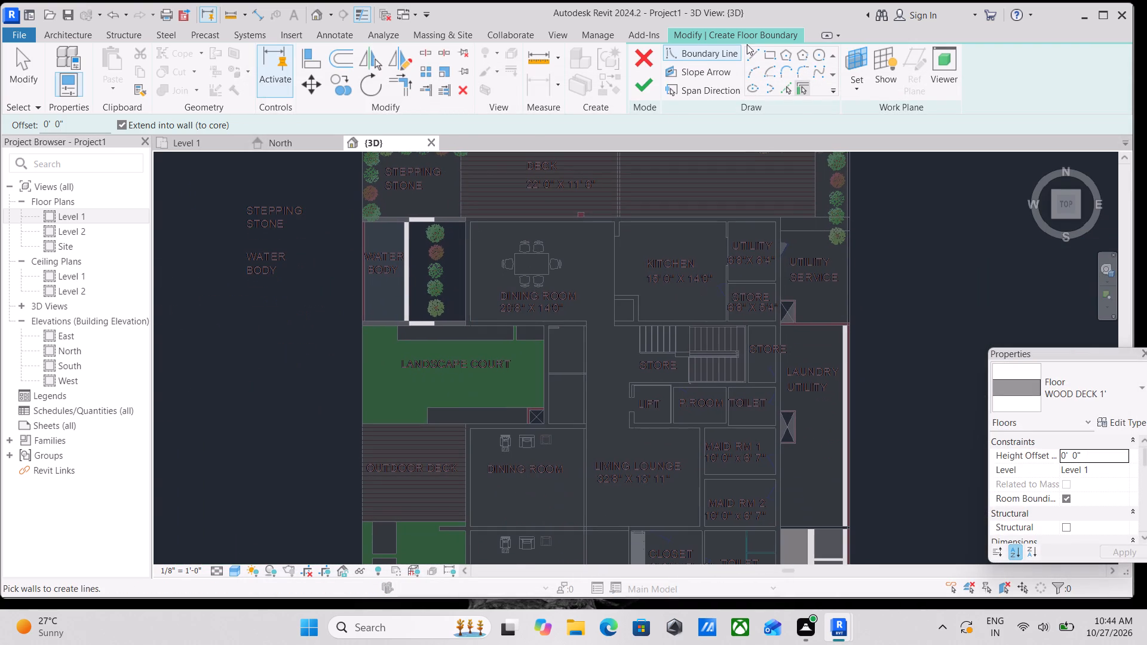
left_click(765, 50)
middle_click_drag(447, 429, 531, 302)
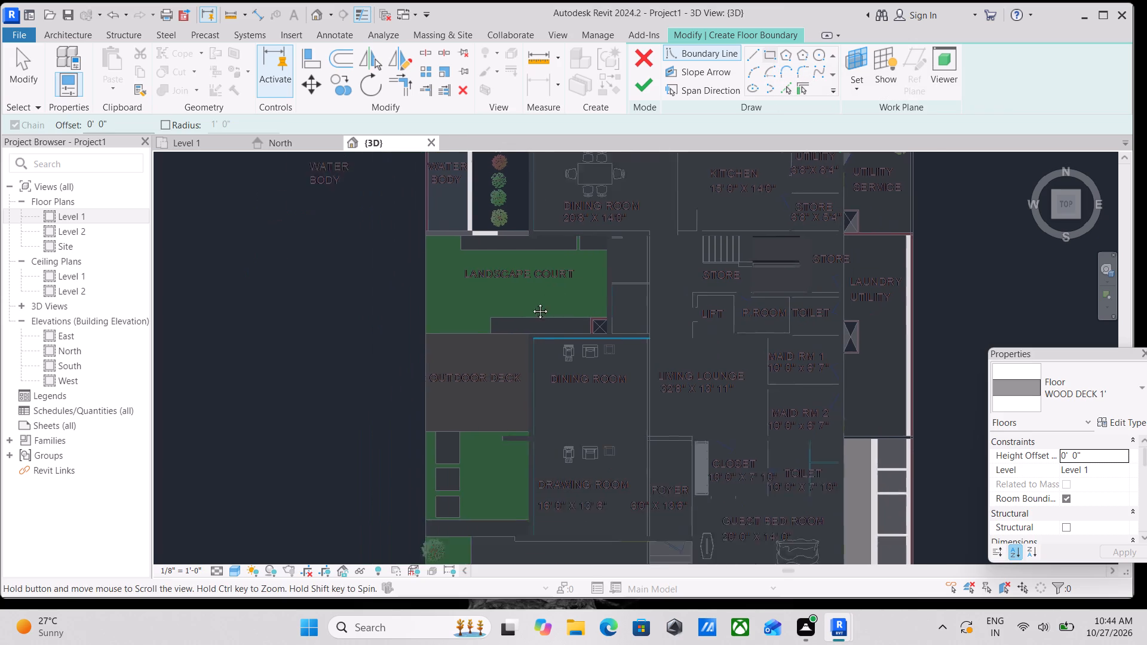
middle_click_drag(531, 302, 534, 297)
scroll(455, 331, "up", 10)
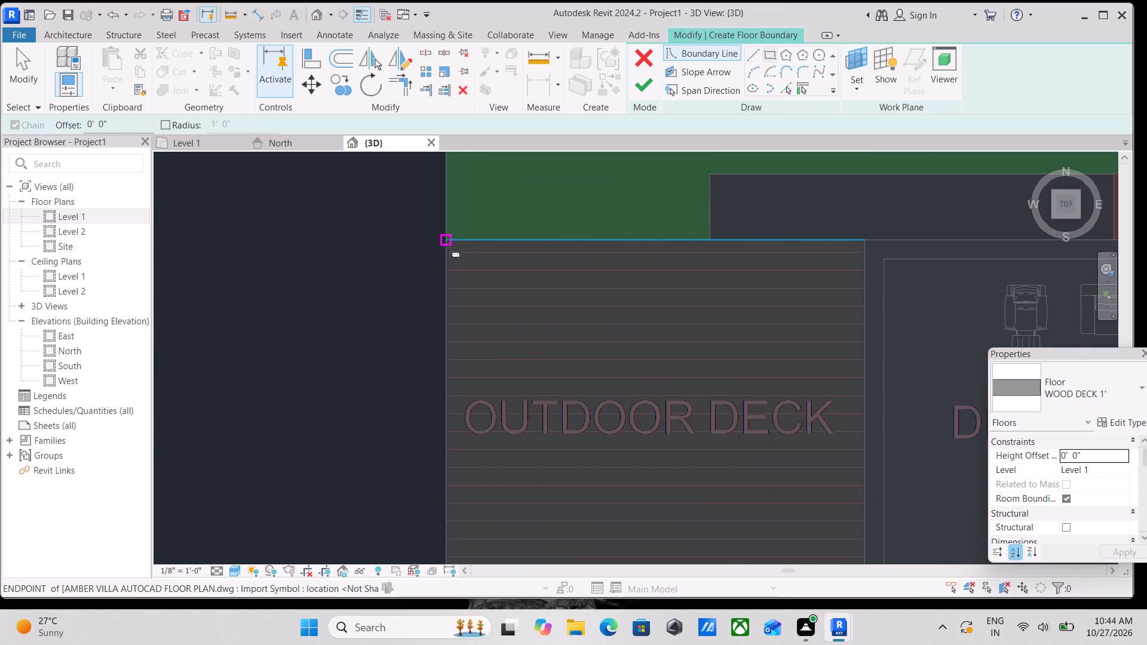
left_click(449, 246)
middle_click_drag(610, 436, 508, 205)
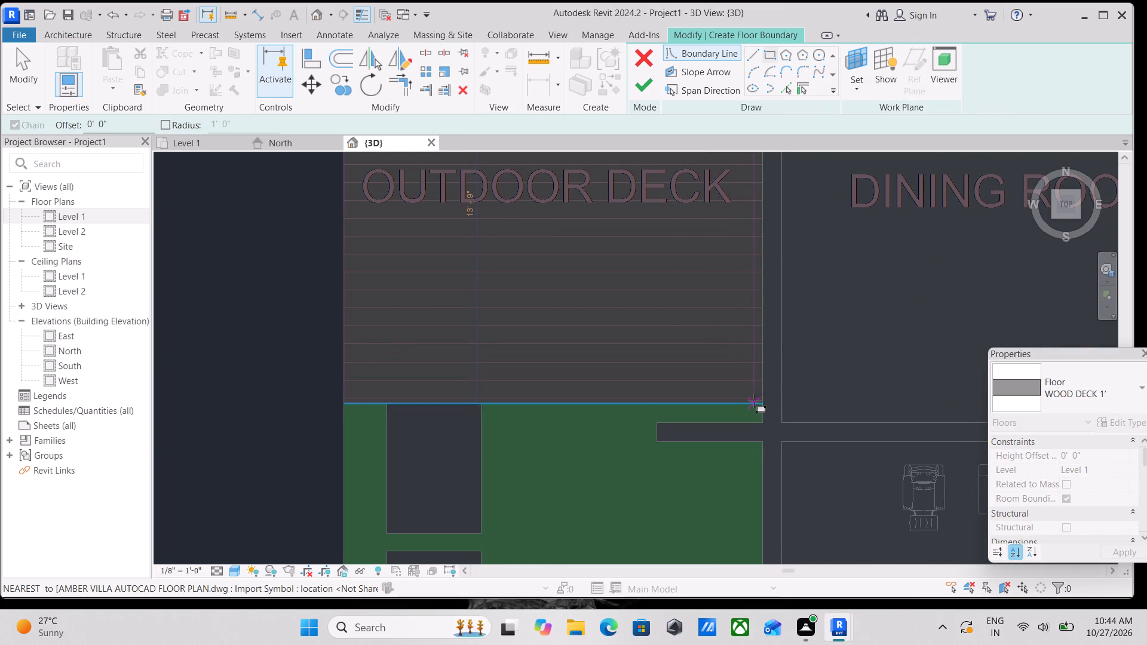
left_click(759, 403)
Sketch another rectangular boundary around the full DECK area north of the dining room and kitchen, and finish the WOOD DECK 1' floor.
scroll(750, 270, "down", 1)
middle_click_drag(750, 270, 508, 438)
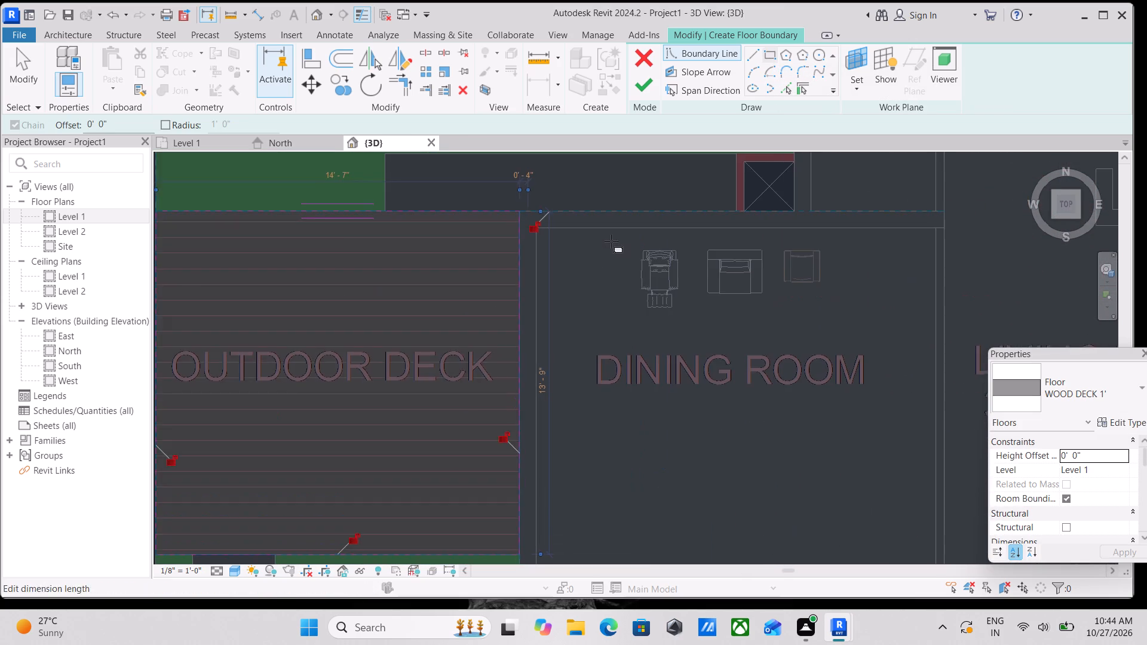
scroll(611, 241, "down", 2)
middle_click_drag(611, 241, 476, 403)
scroll(584, 251, "down", 2)
middle_click_drag(584, 251, 519, 369)
scroll(587, 281, "down", 1)
middle_click_drag(587, 281, 461, 484)
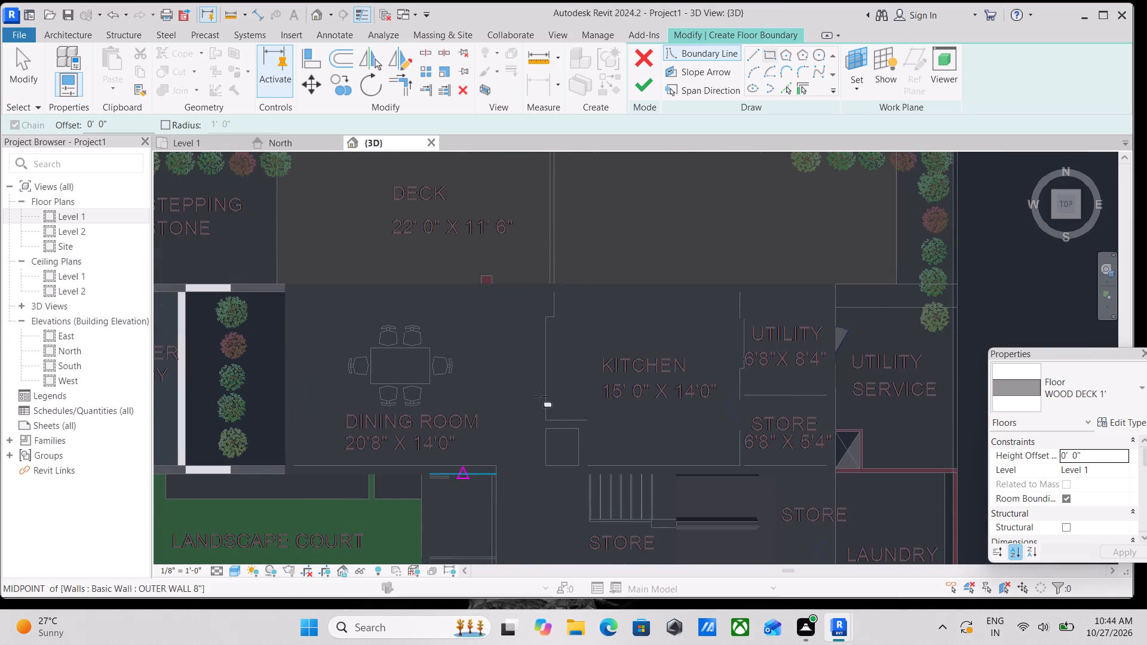
middle_click_drag(611, 306, 443, 502)
middle_click_drag(477, 337, 645, 312)
scroll(275, 317, "up", 2)
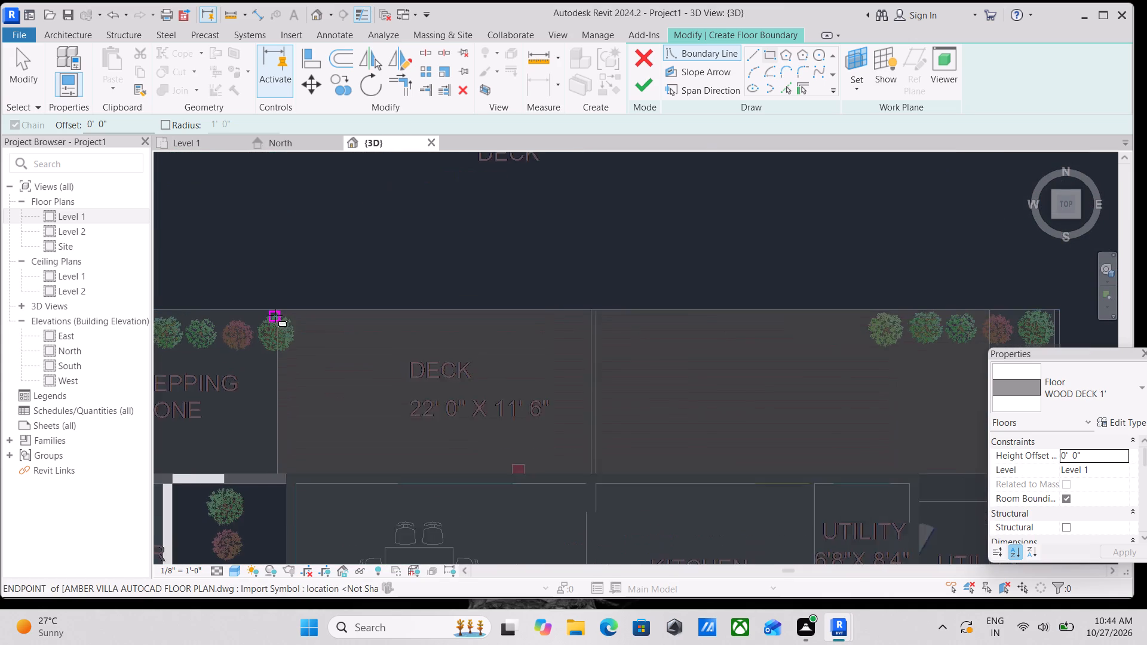
scroll(275, 315, "up", 4)
left_click(275, 299)
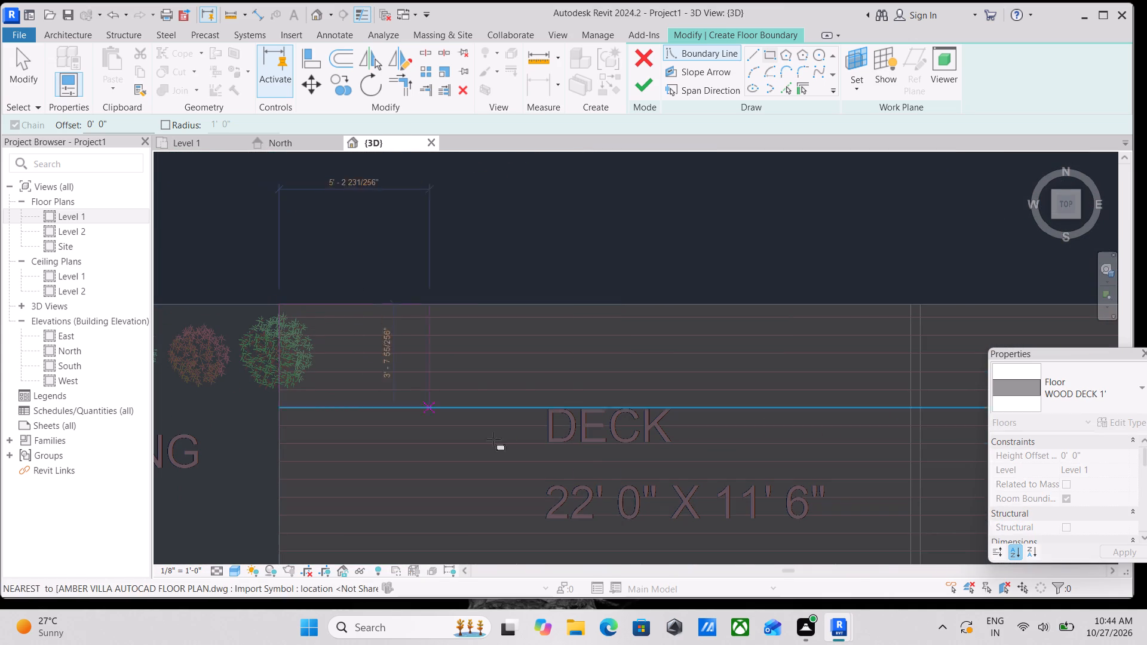
middle_click_drag(587, 461, 369, 242)
middle_click_drag(728, 348, 333, 268)
scroll(758, 322, "down", 1)
middle_click_drag(758, 322, 320, 350)
scroll(320, 350, "down", 1)
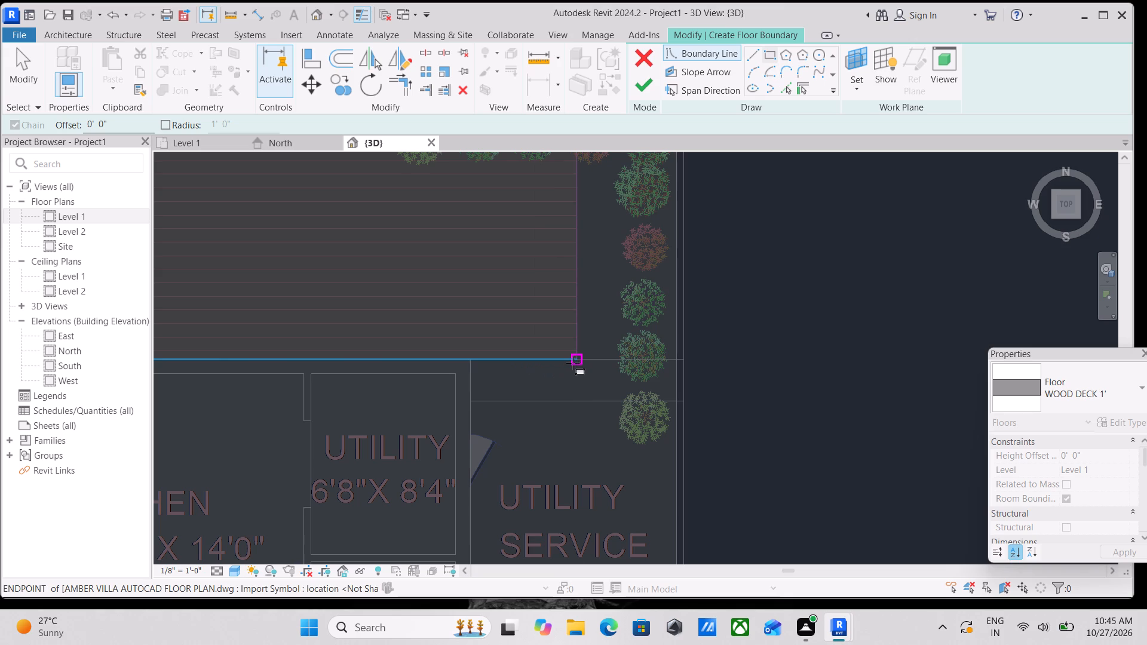
left_click(573, 363)
scroll(407, 316, "down", 1)
middle_click_drag(407, 316, 873, 399)
scroll(545, 372, "down", 2)
middle_click_drag(545, 372, 622, 407)
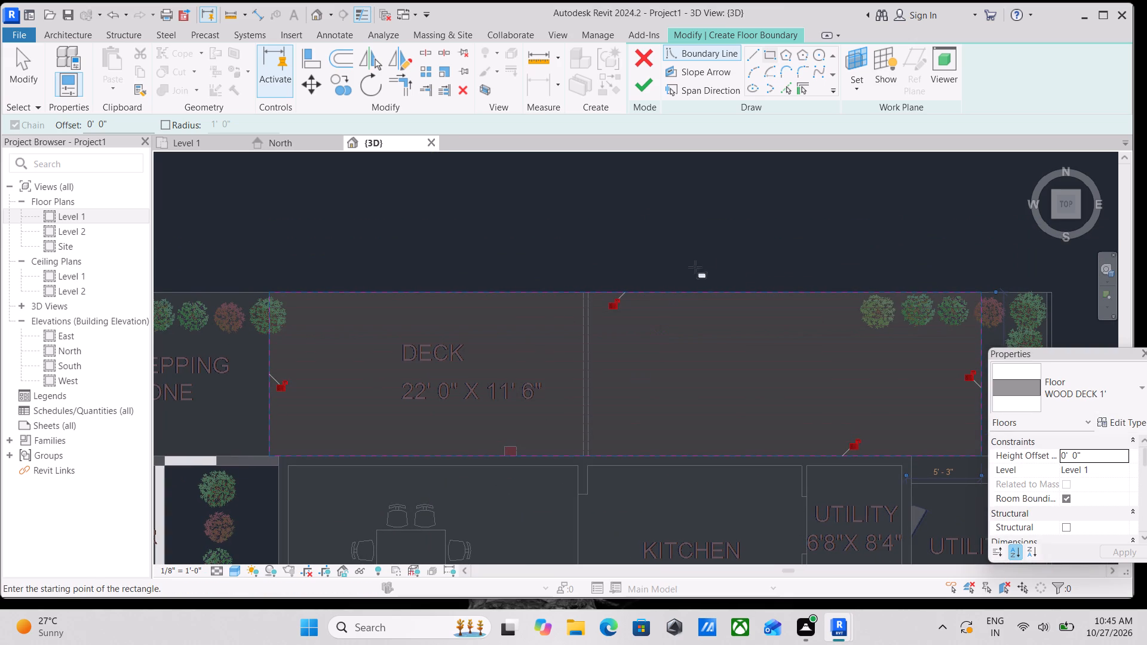
left_click(645, 82)
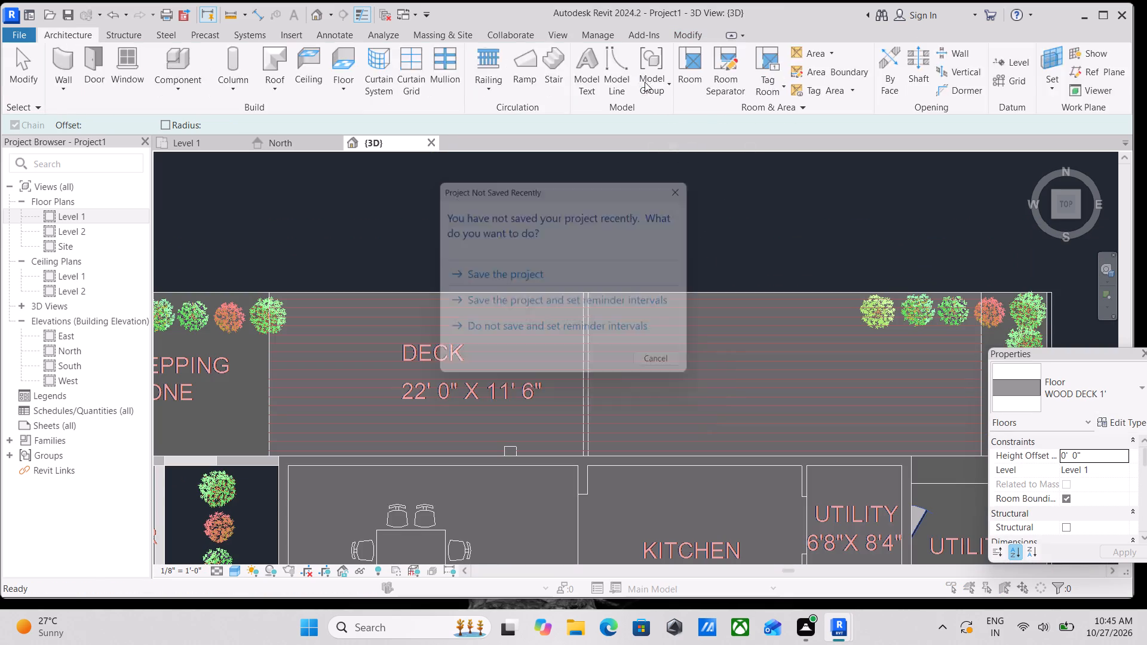
left_click(694, 183)
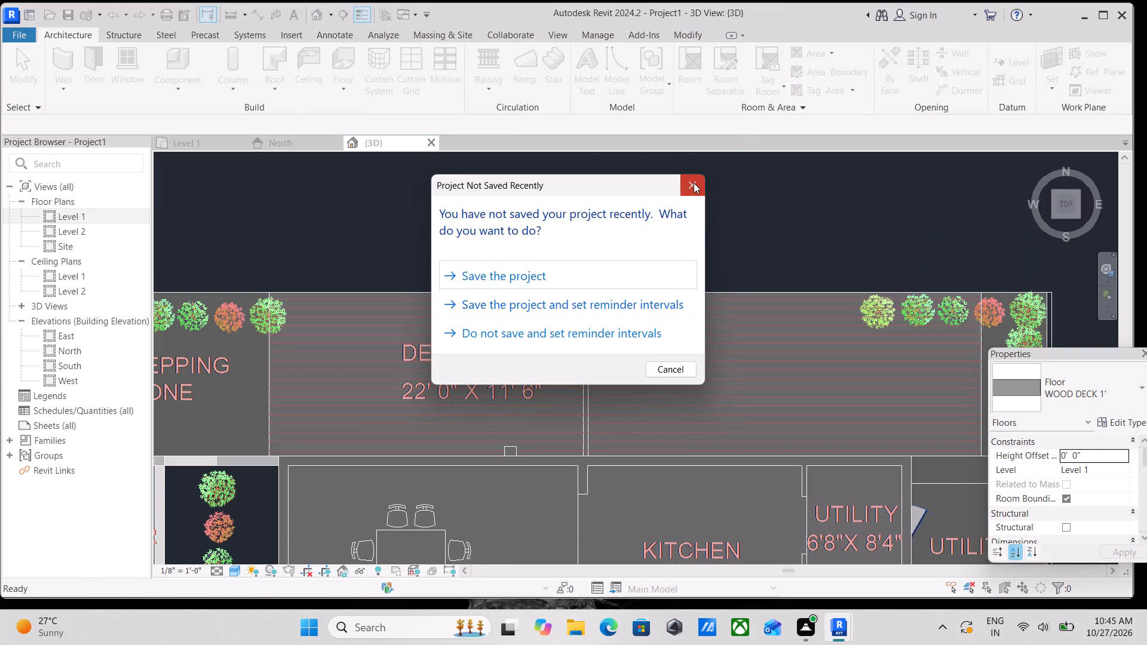
Examine the deck floors, landscape court, water body and stepping stone area on the plan.
scroll(496, 252, "down", 4)
middle_click_drag(496, 252, 551, 232)
middle_click_drag(385, 369, 474, 174)
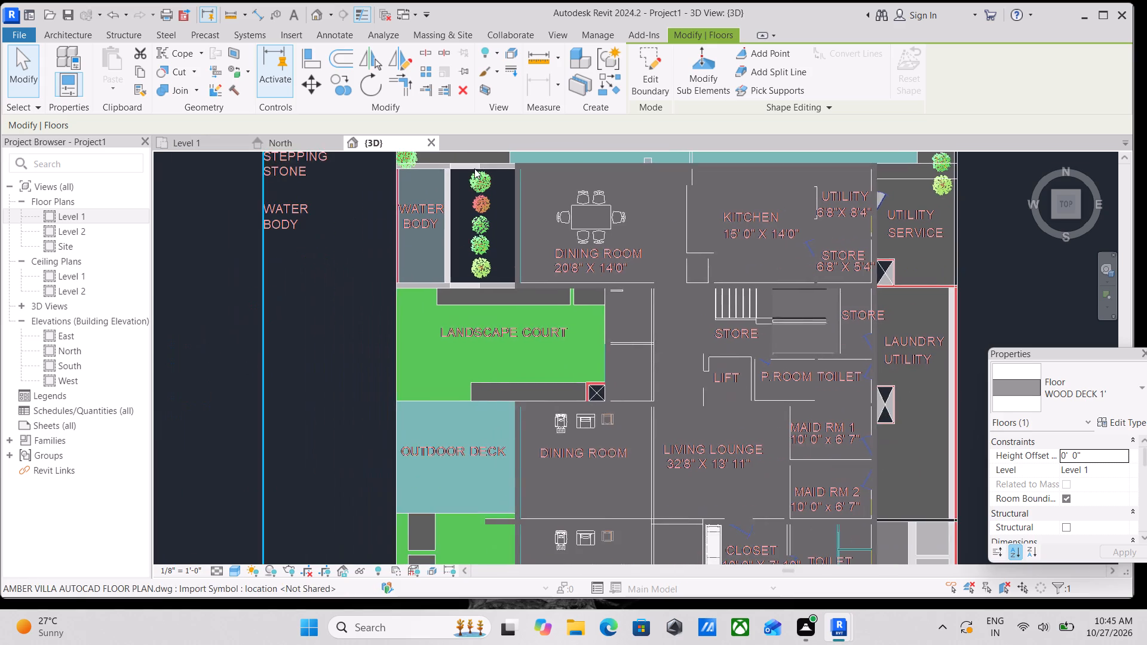
scroll(427, 352, "down", 2)
middle_click_drag(427, 352, 431, 306)
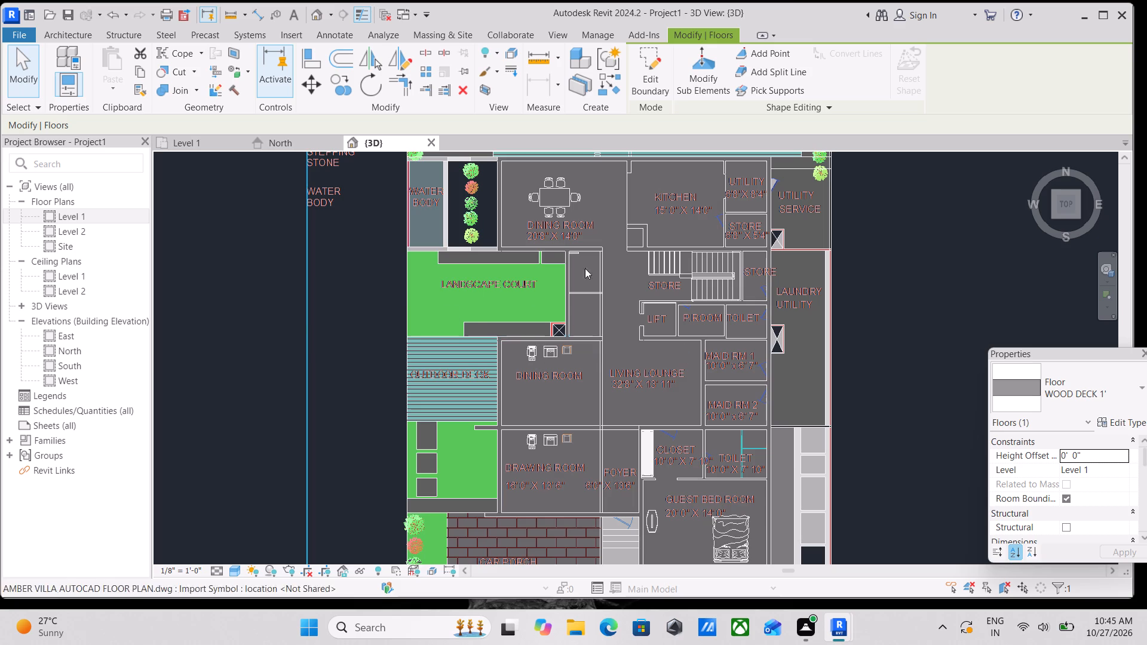
scroll(486, 284, "up", 6)
scroll(416, 294, "down", 1)
middle_click_drag(416, 294, 461, 440)
middle_click_drag(473, 401, 478, 453)
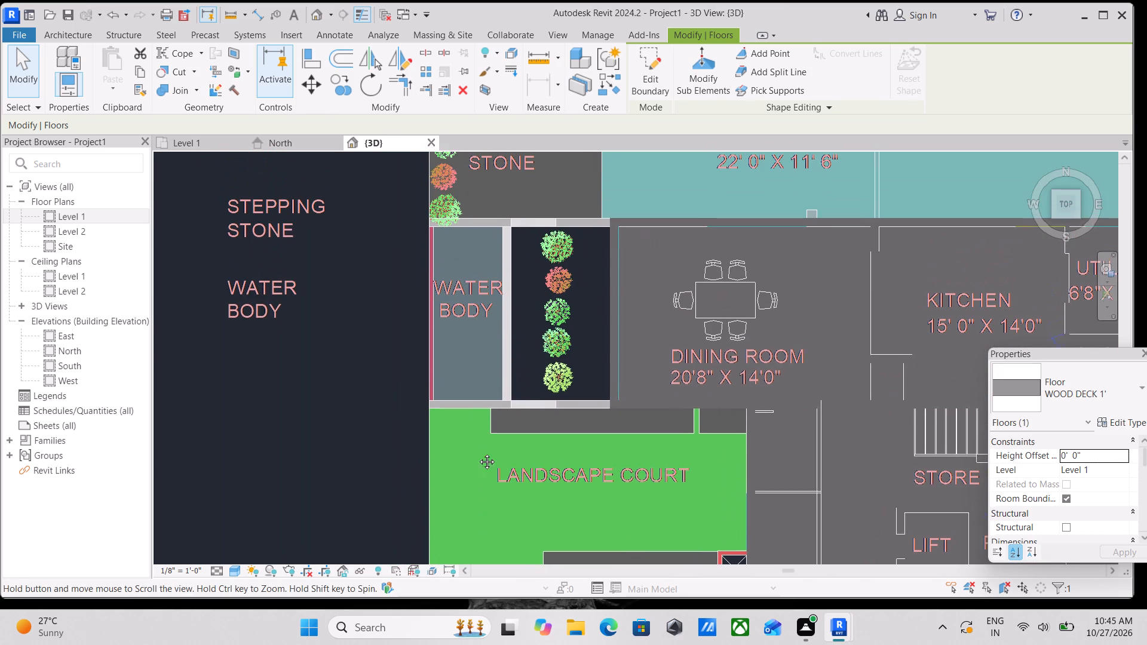
middle_click_drag(478, 453, 478, 456)
scroll(541, 341, "down", 1)
middle_click_drag(541, 341, 548, 413)
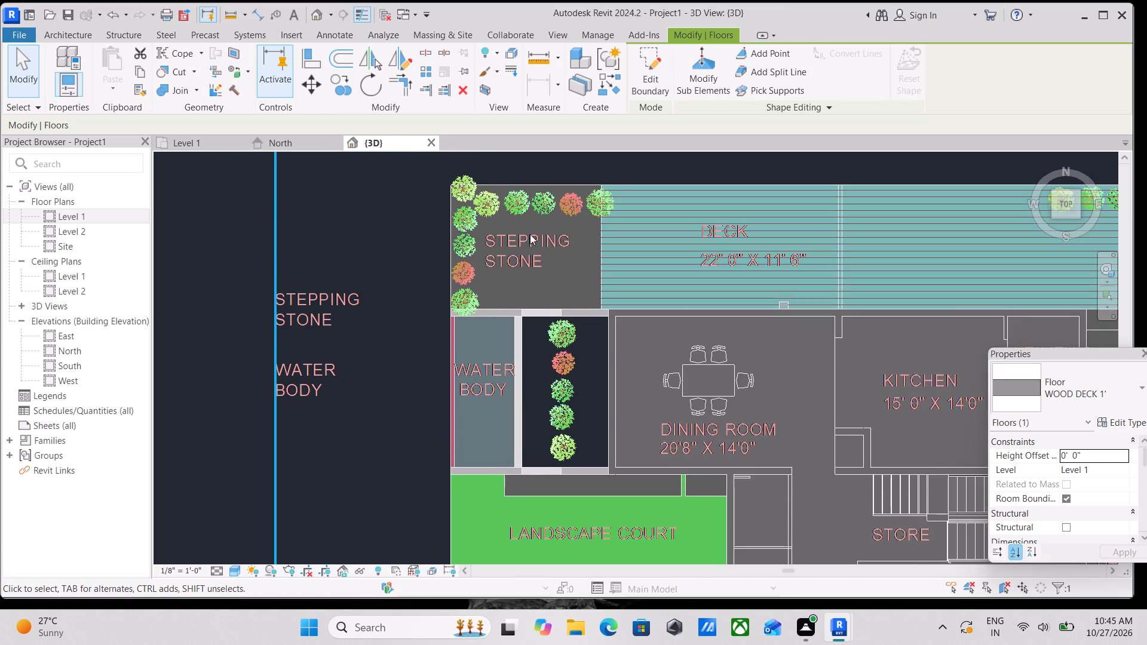
middle_click_drag(557, 241, 516, 290)
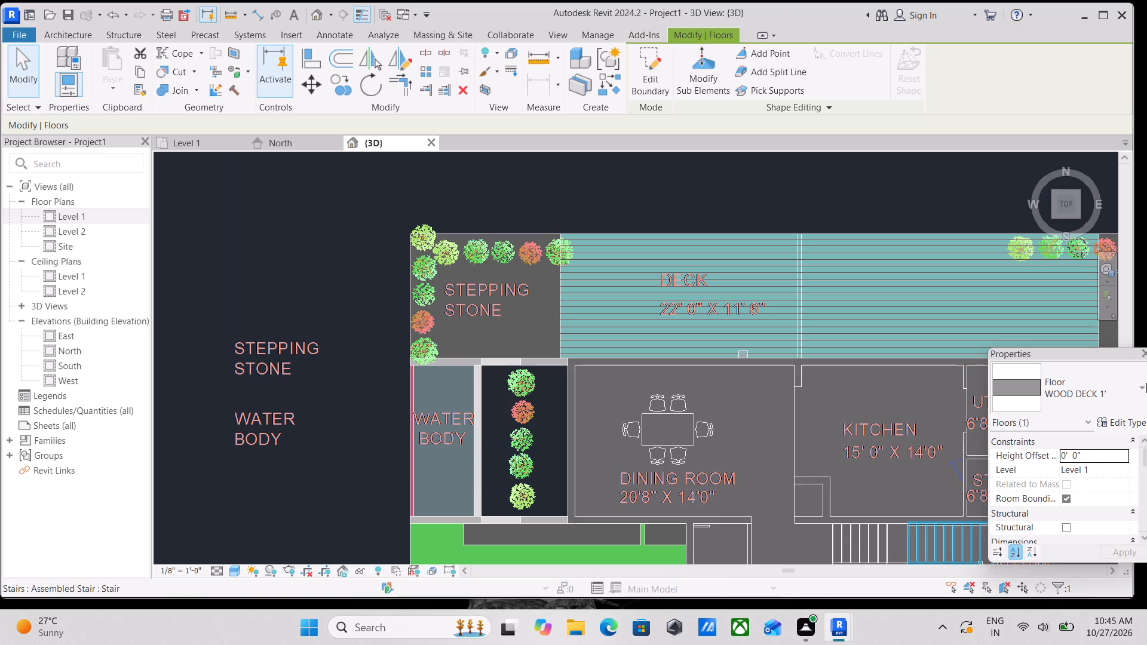
Duplicate the WOOD DECK 1' floor type as STEPPING STONES 1'.
left_click(1133, 421)
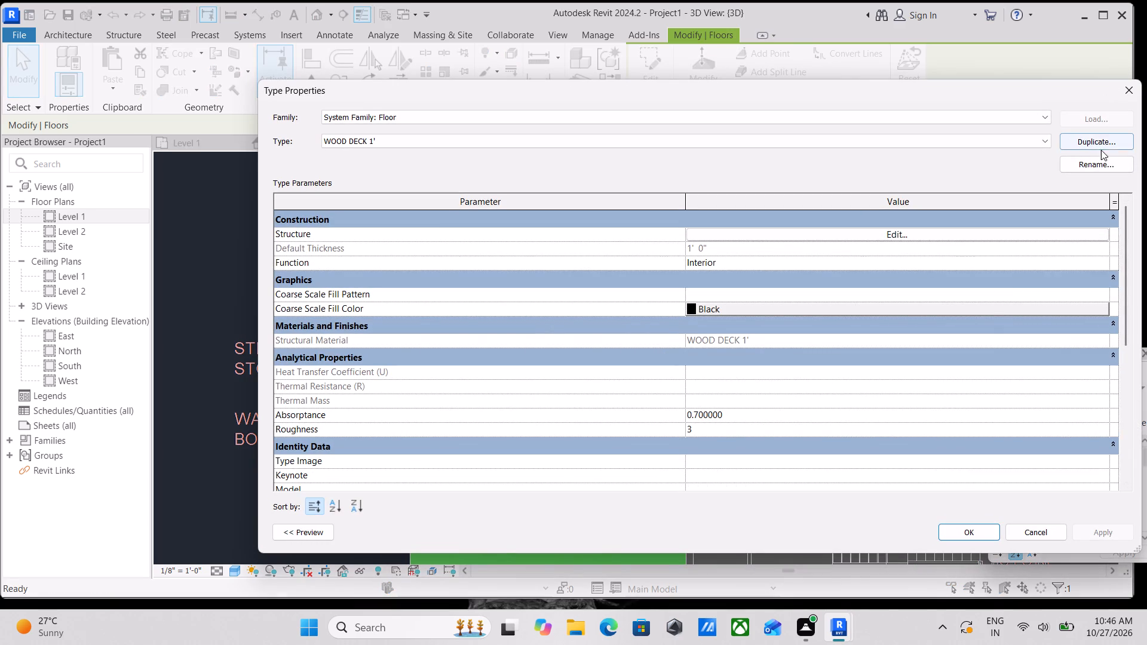
left_click(1099, 138)
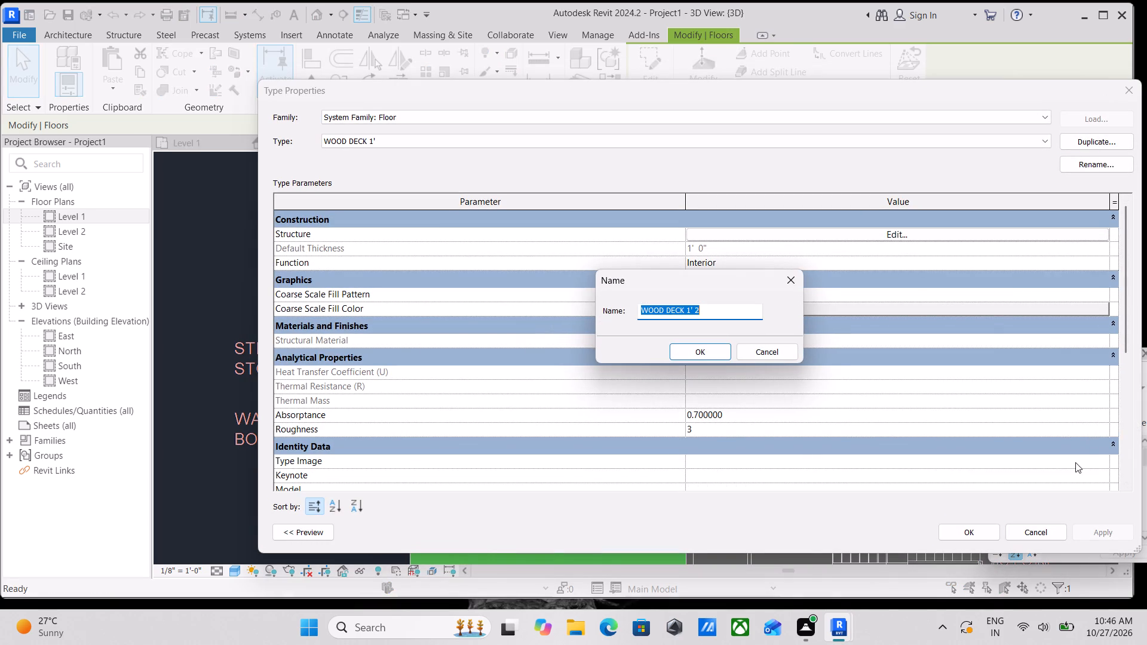
type("STE")
type("PPI")
type("NG STONES")
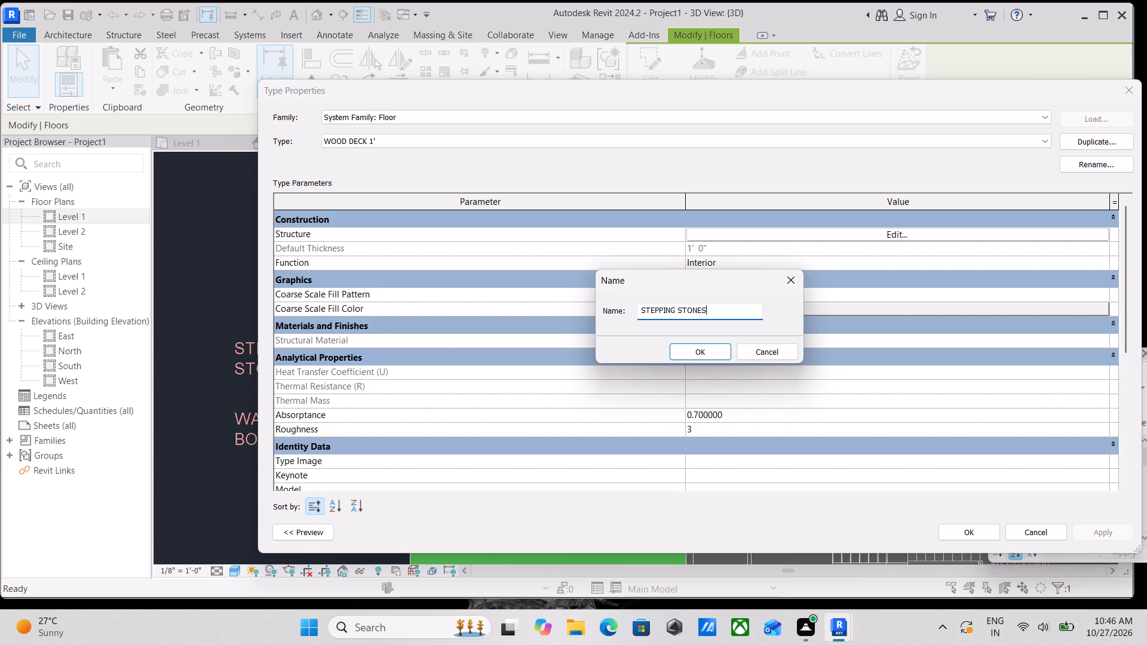
key("space")
type("1")
key("apostrophe")
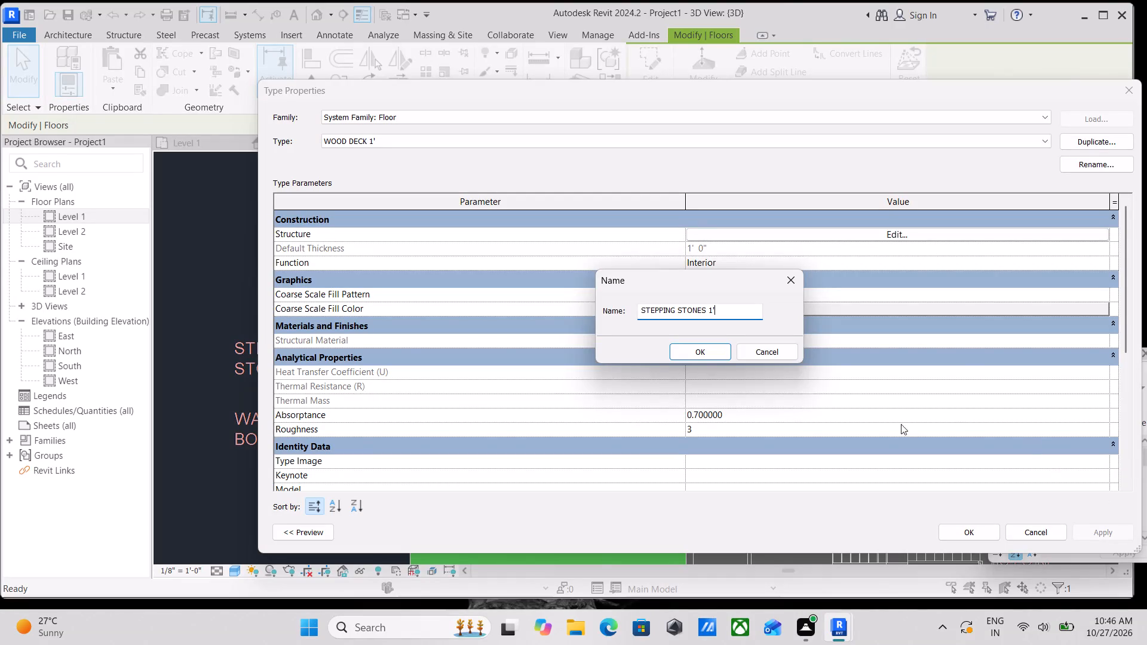
left_click(689, 354)
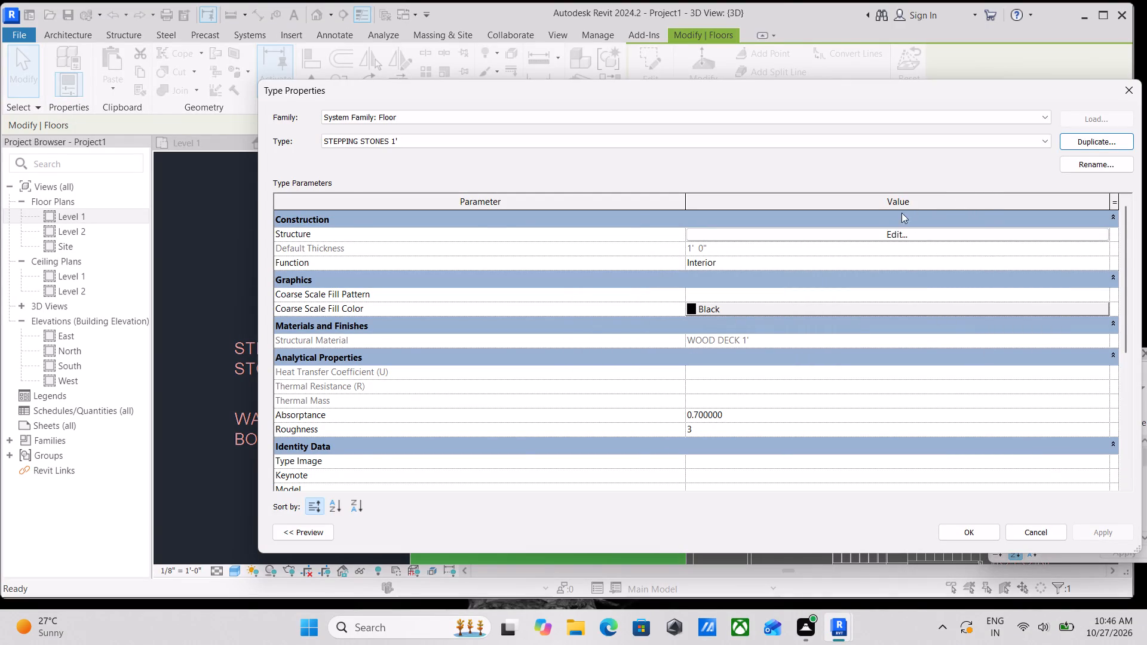
Create a new material named STEPPING STONES for the structure layer of the STEPPING STONES 1' floor type.
left_click(888, 238)
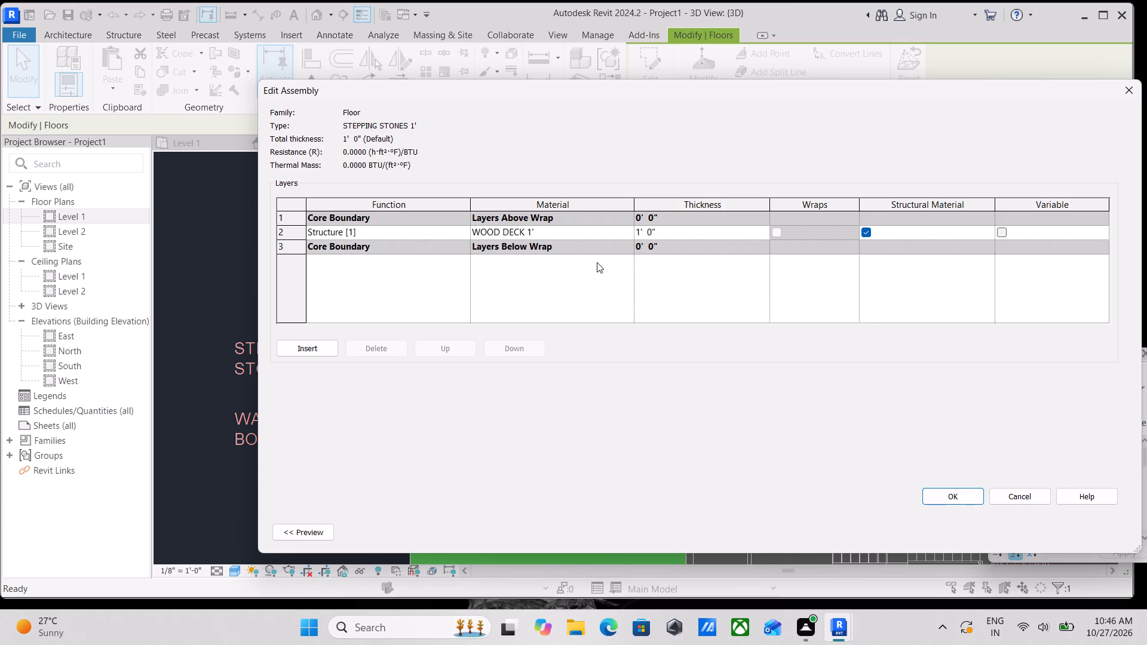
left_click(1130, 94)
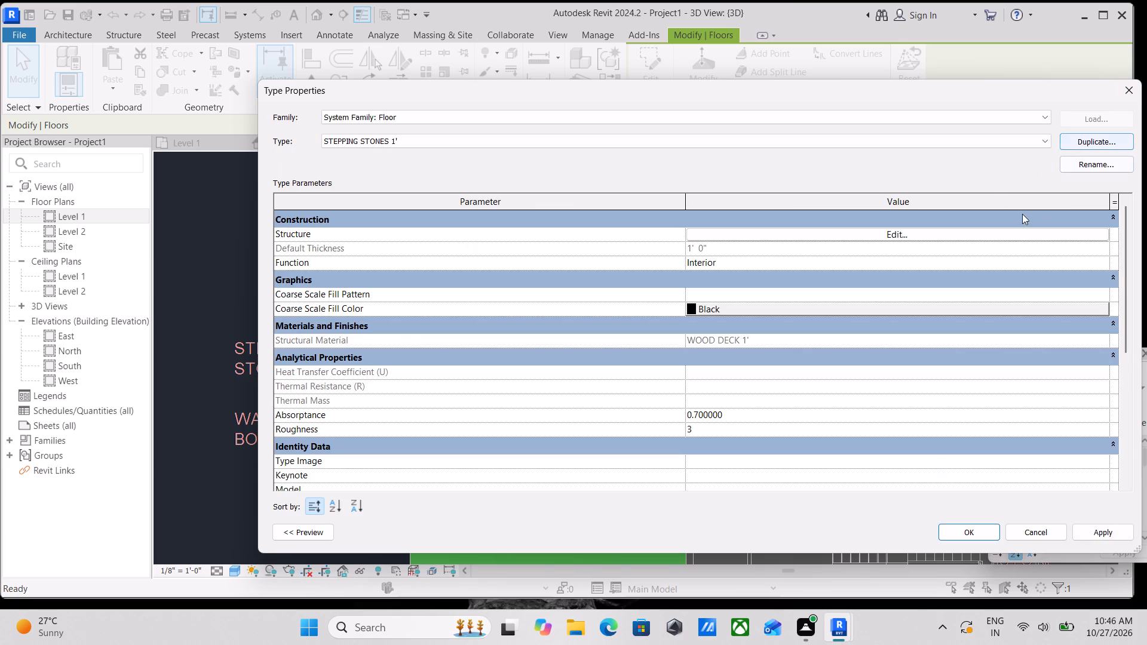
left_click(863, 229)
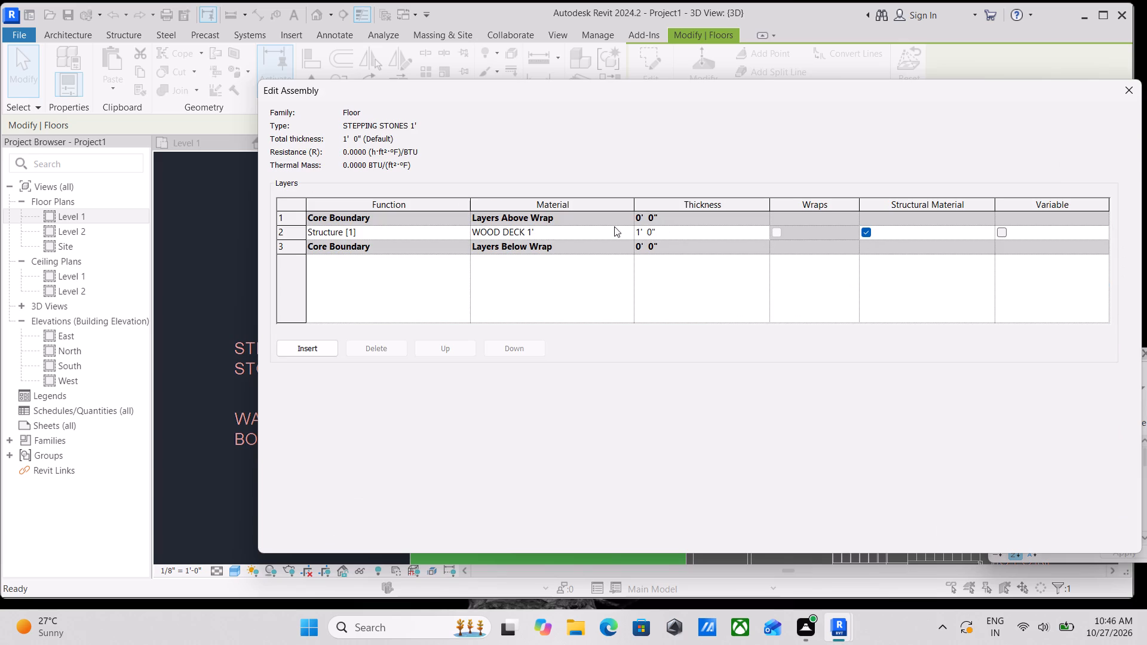
left_click(605, 229)
left_click(622, 233)
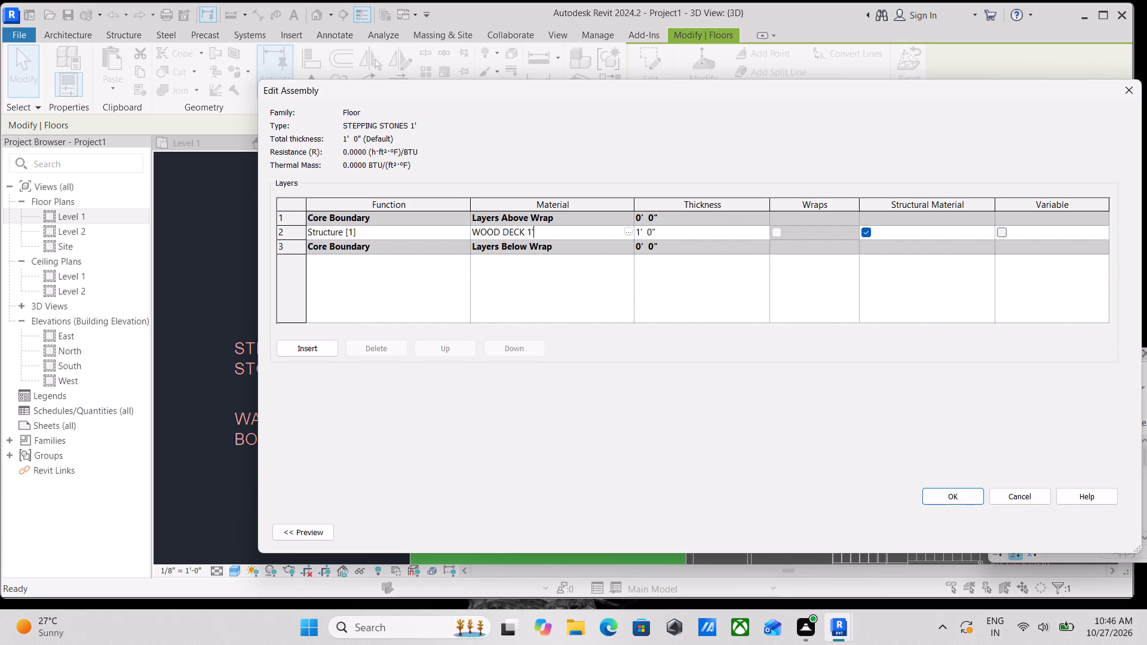
left_click(625, 233)
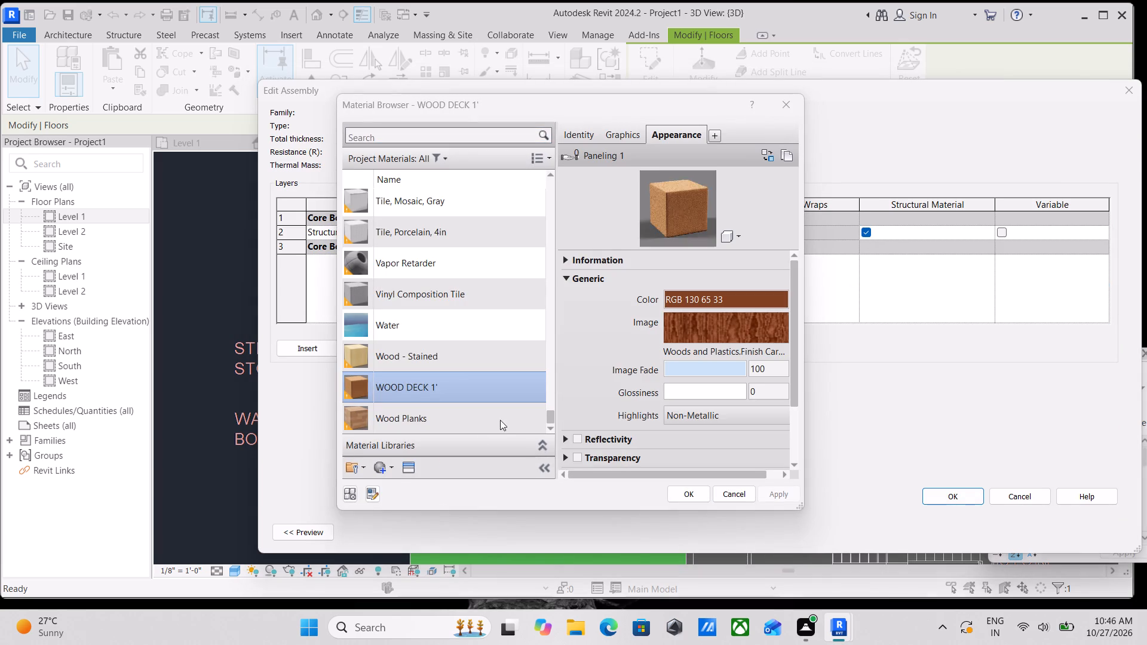
left_click(380, 469)
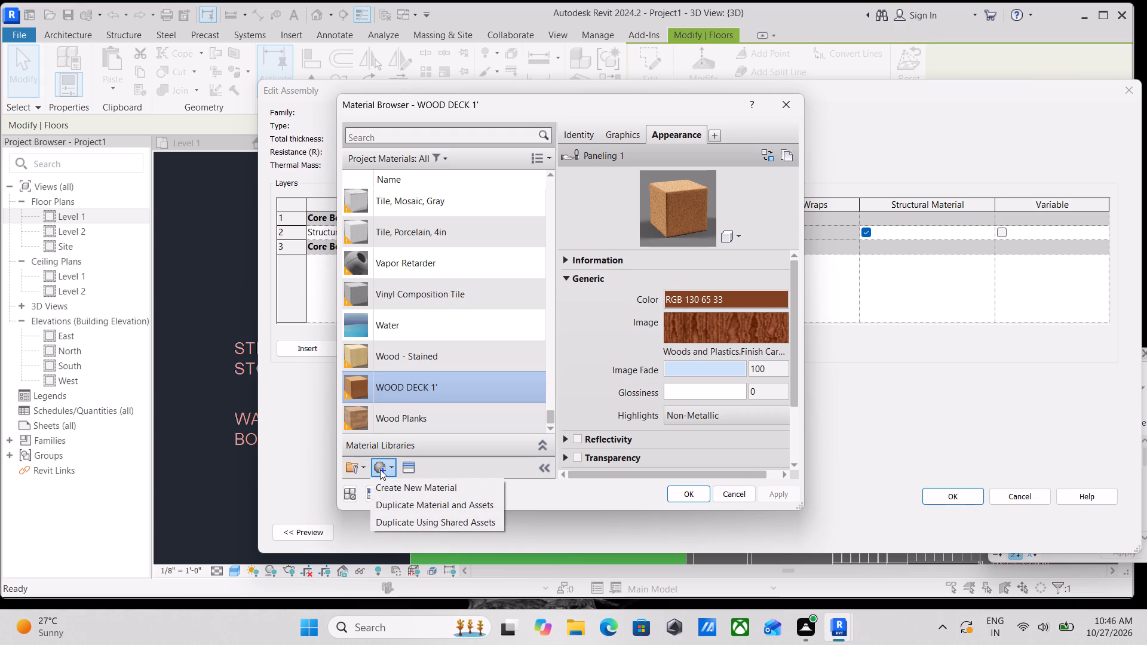
left_click(400, 487)
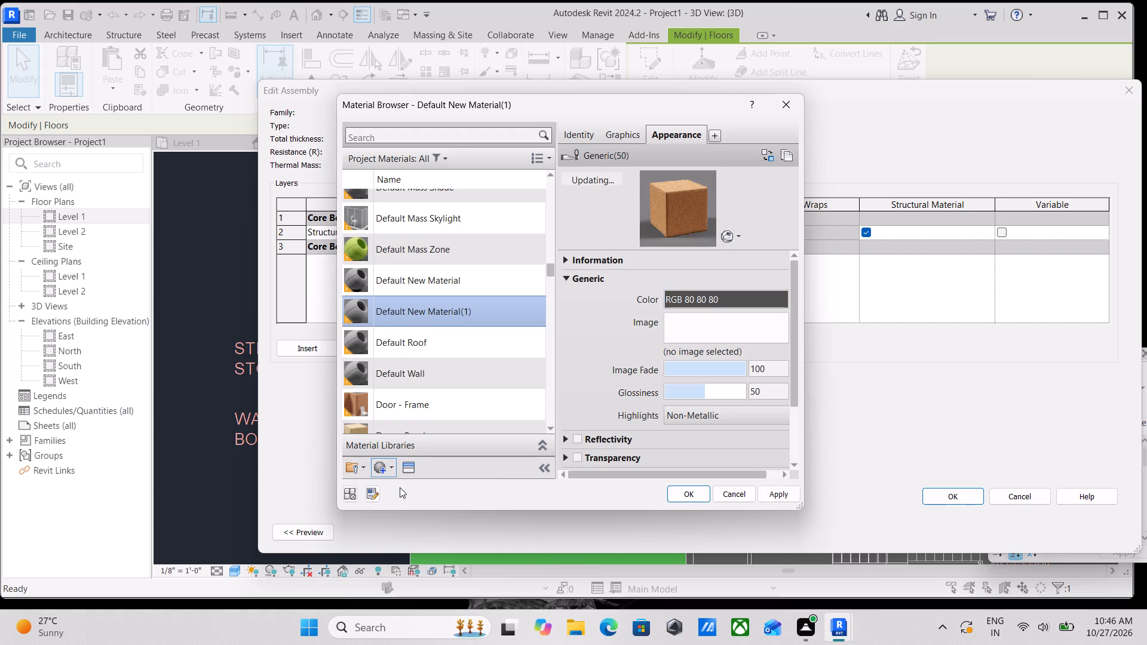
right_click(440, 294)
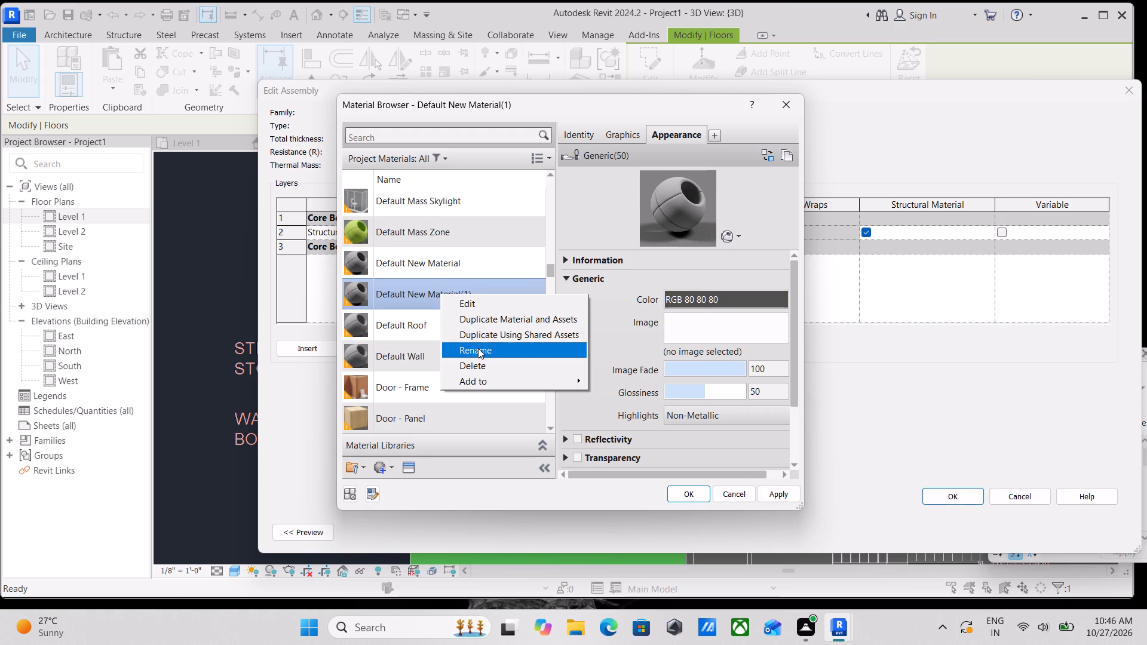
left_click(478, 348)
type("STEPP")
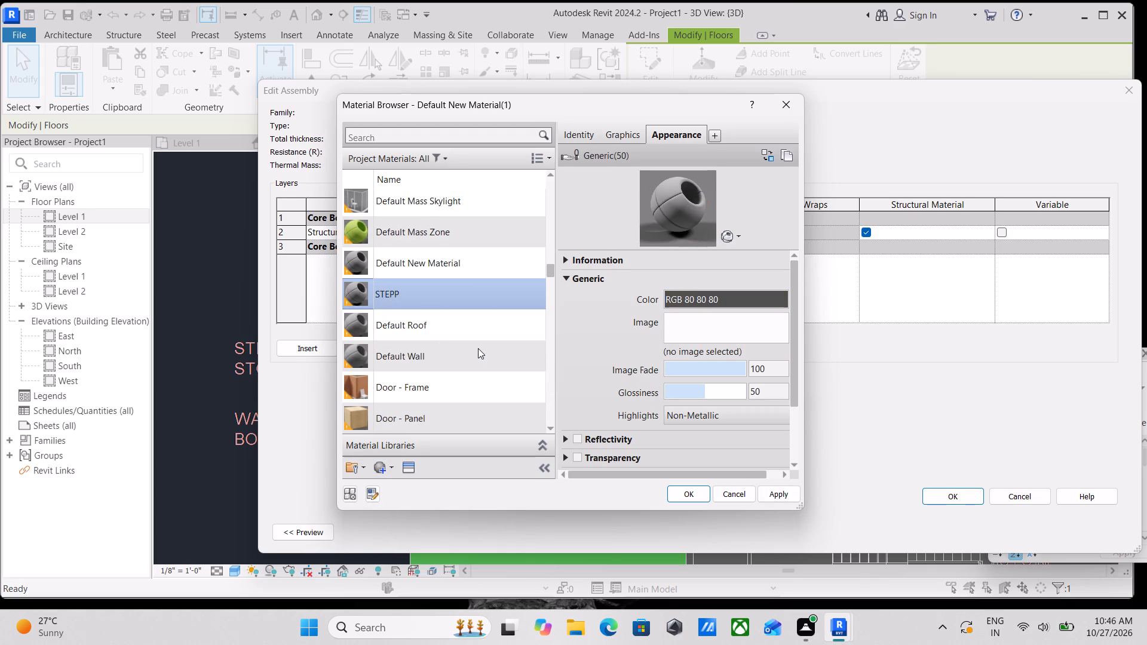
type("ING STONES")
Examine the Stone and Sitework categories of the Appearance Library for an appearance suited to the stepping stones.
left_click(404, 469)
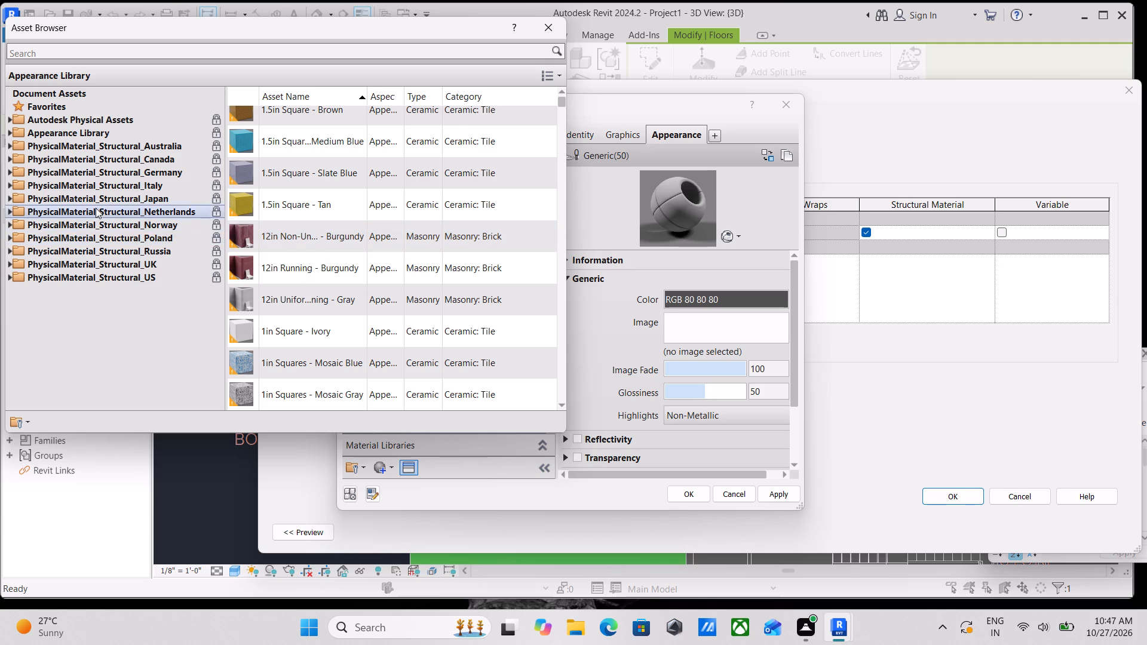
left_click(7, 134)
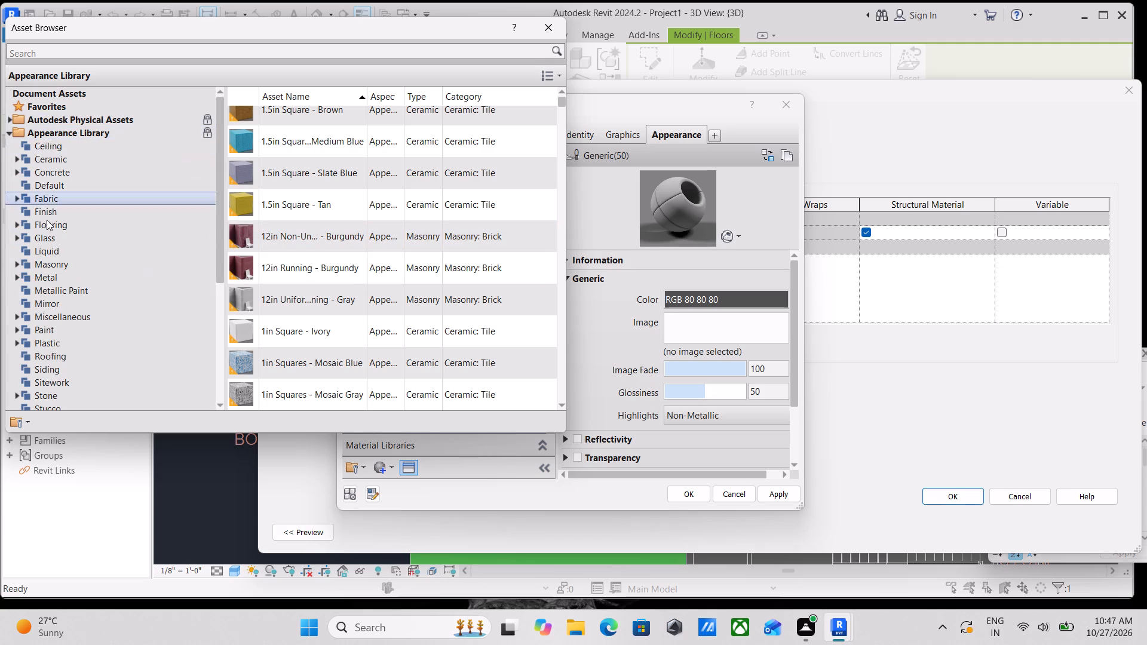
scroll(30, 251, "up", 1)
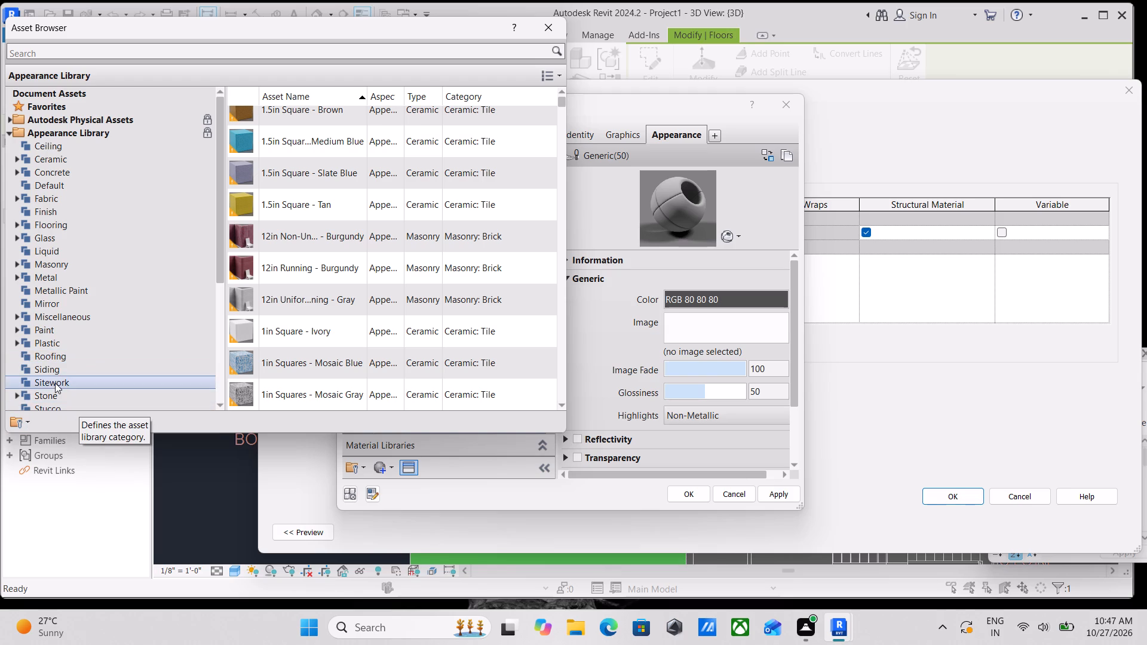
scroll(54, 384, "down", 1)
left_click(20, 355)
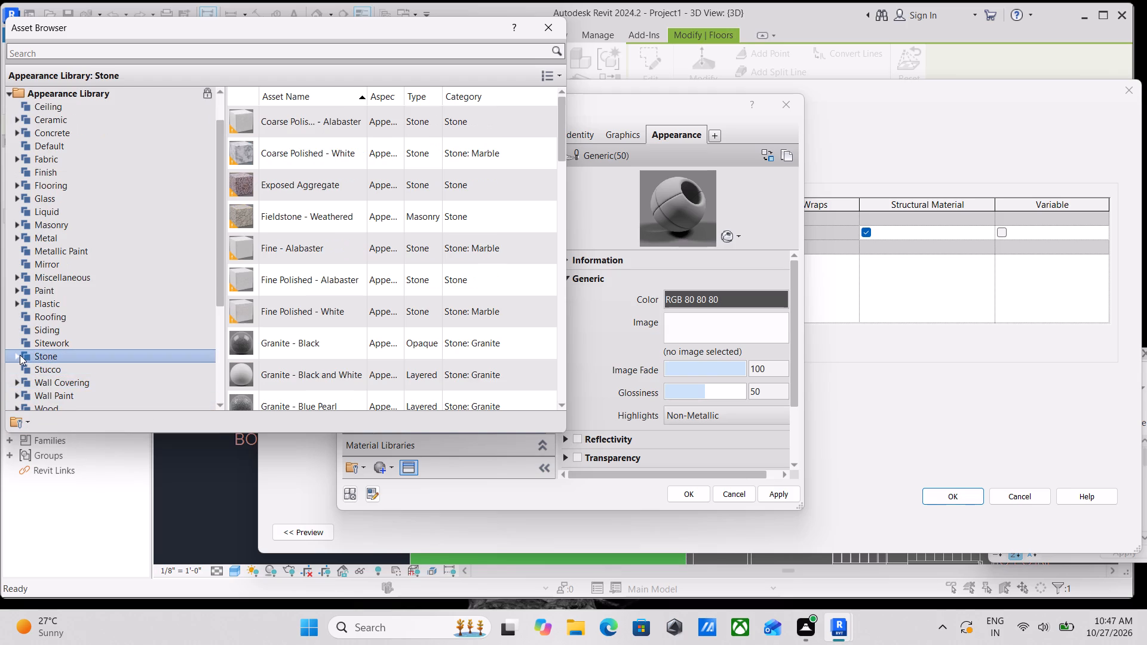
scroll(286, 324, "down", 3)
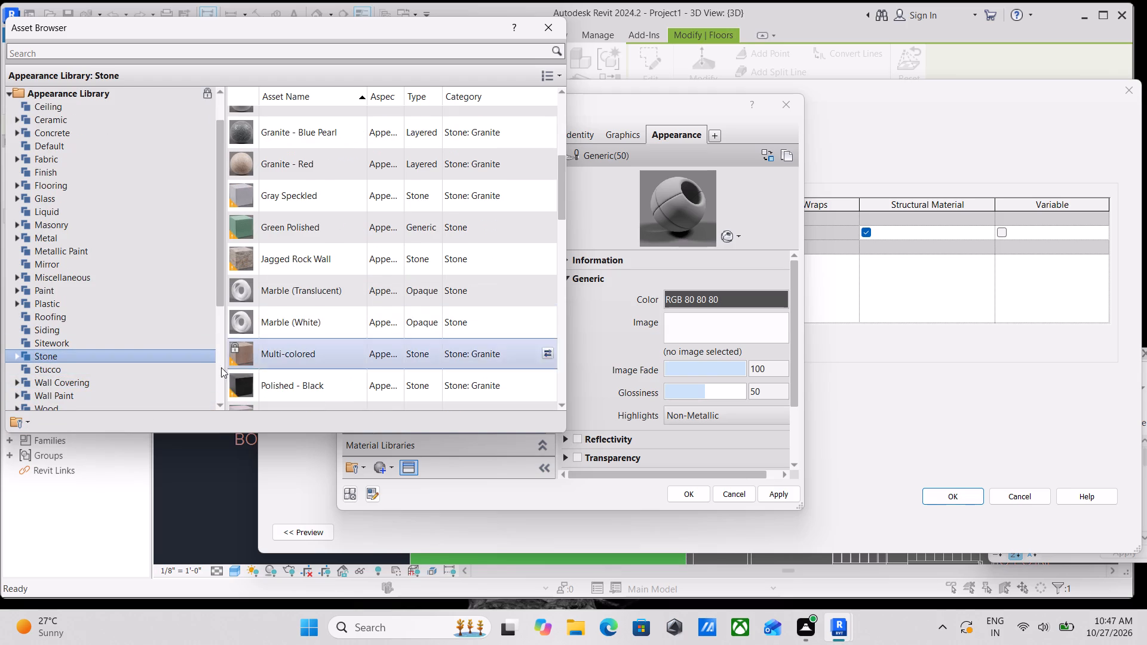
scroll(68, 343, "down", 2)
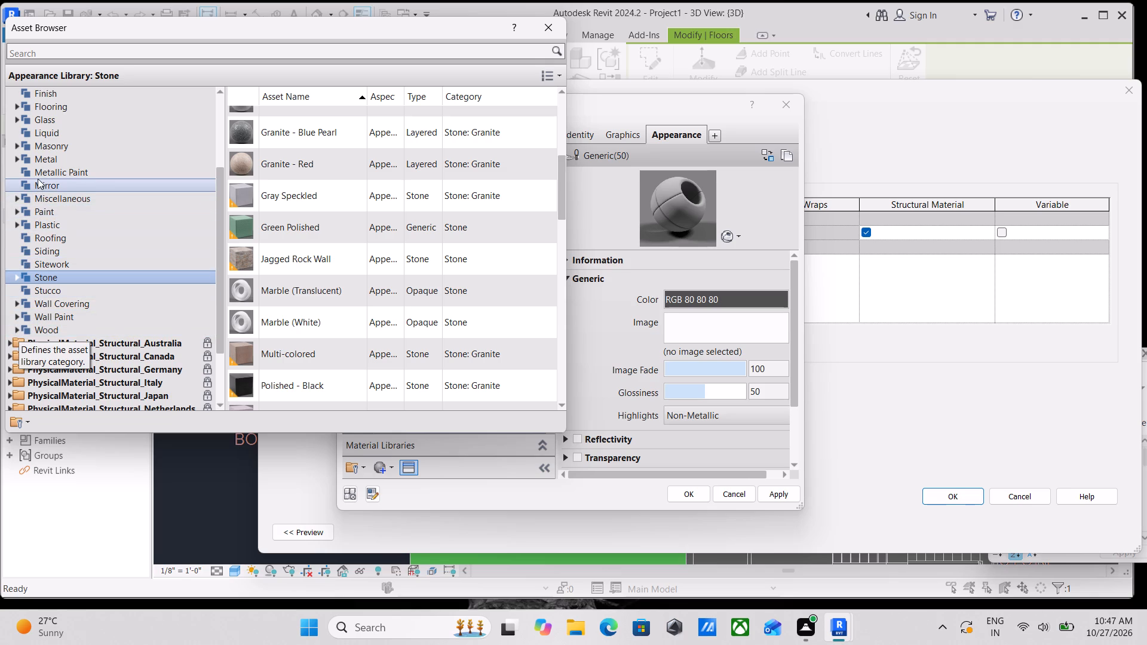
scroll(24, 150, "up", 1)
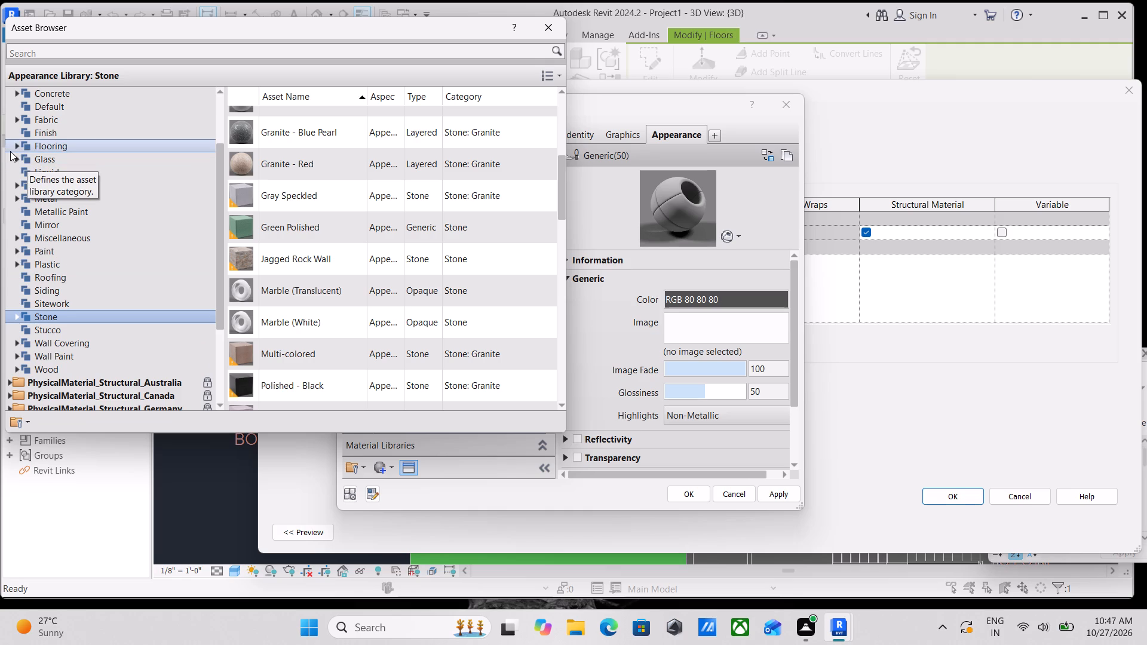
scroll(41, 192, "up", 1)
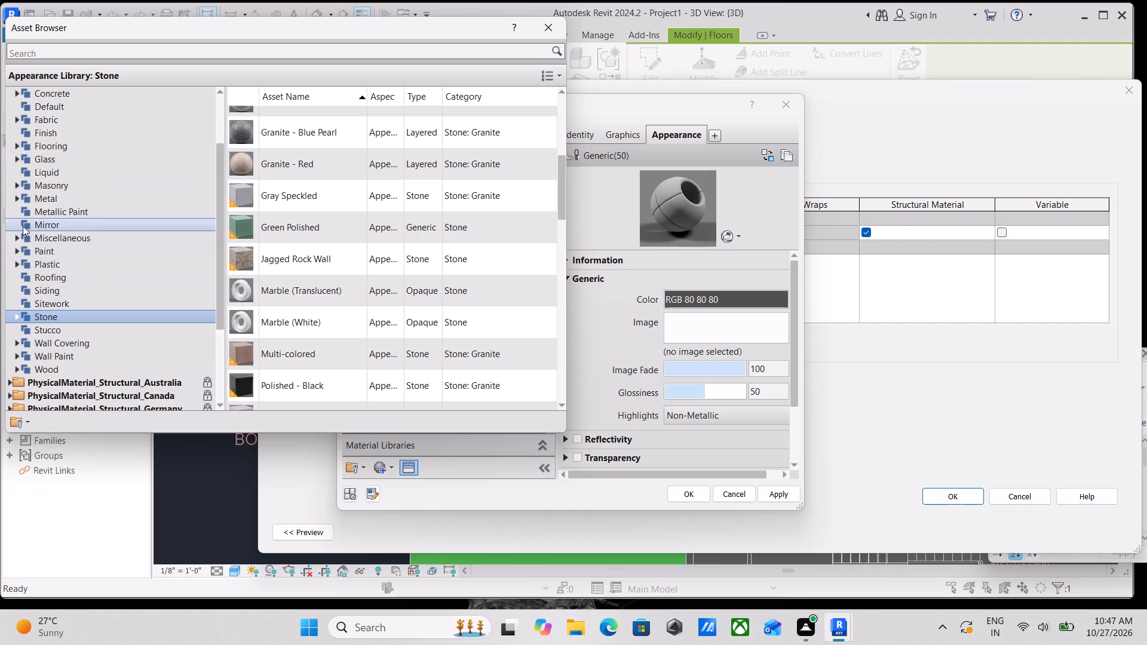
scroll(37, 294, "down", 1)
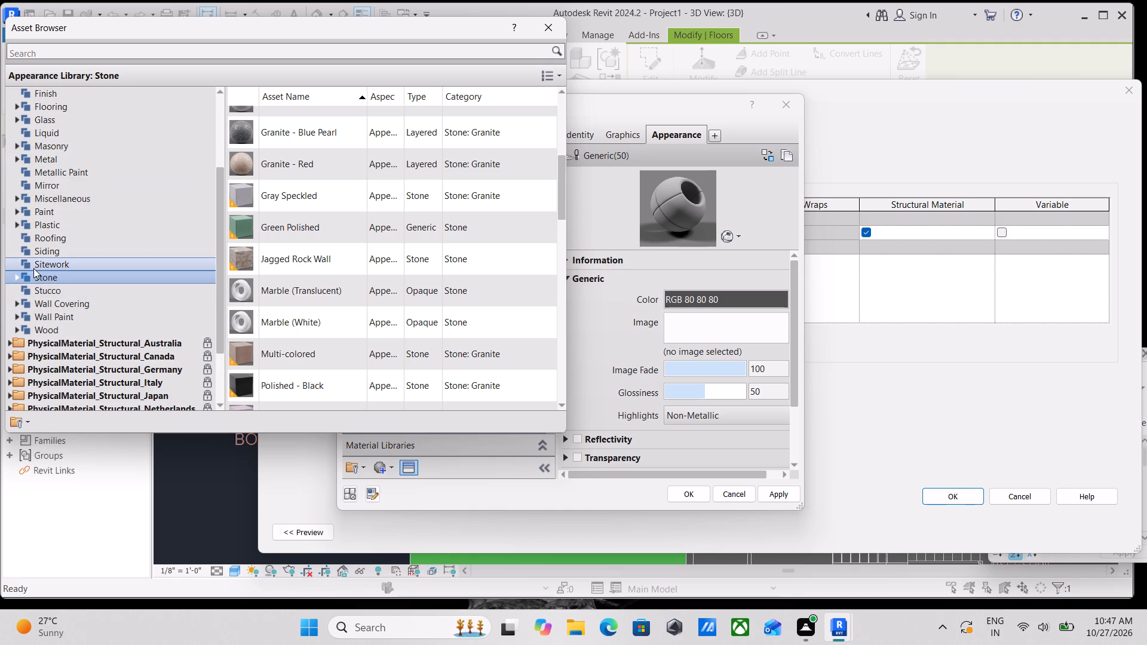
left_click(24, 265)
scroll(226, 262, "down", 3)
scroll(384, 289, "down", 2)
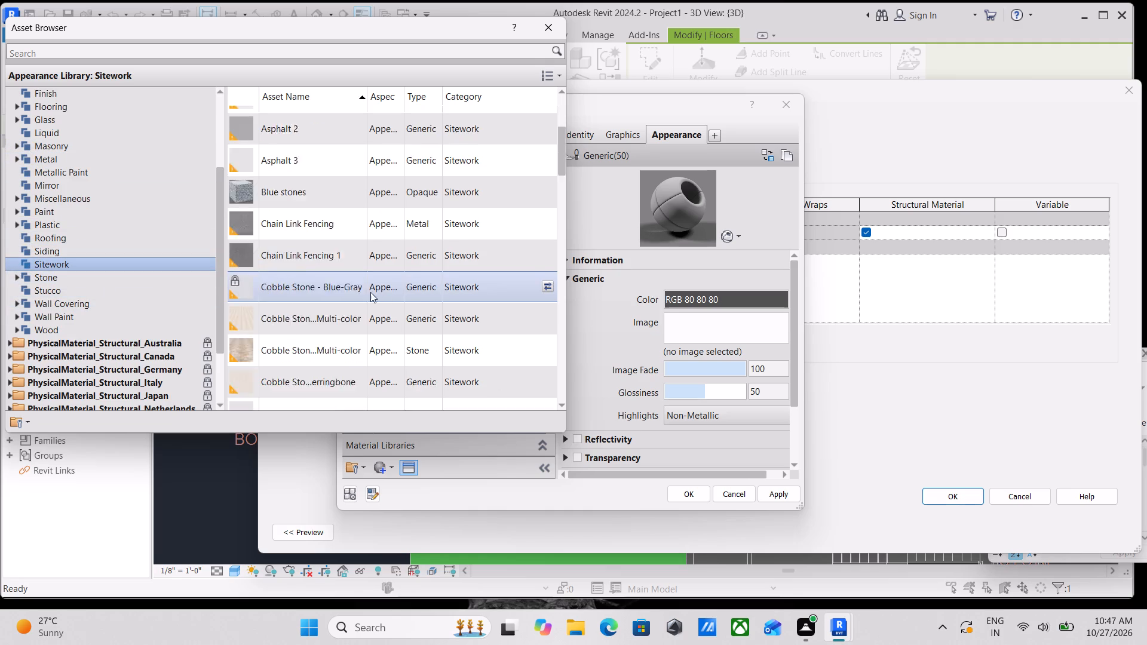
scroll(370, 292, "down", 2)
scroll(320, 334, "down", 2)
scroll(343, 263, "down", 2)
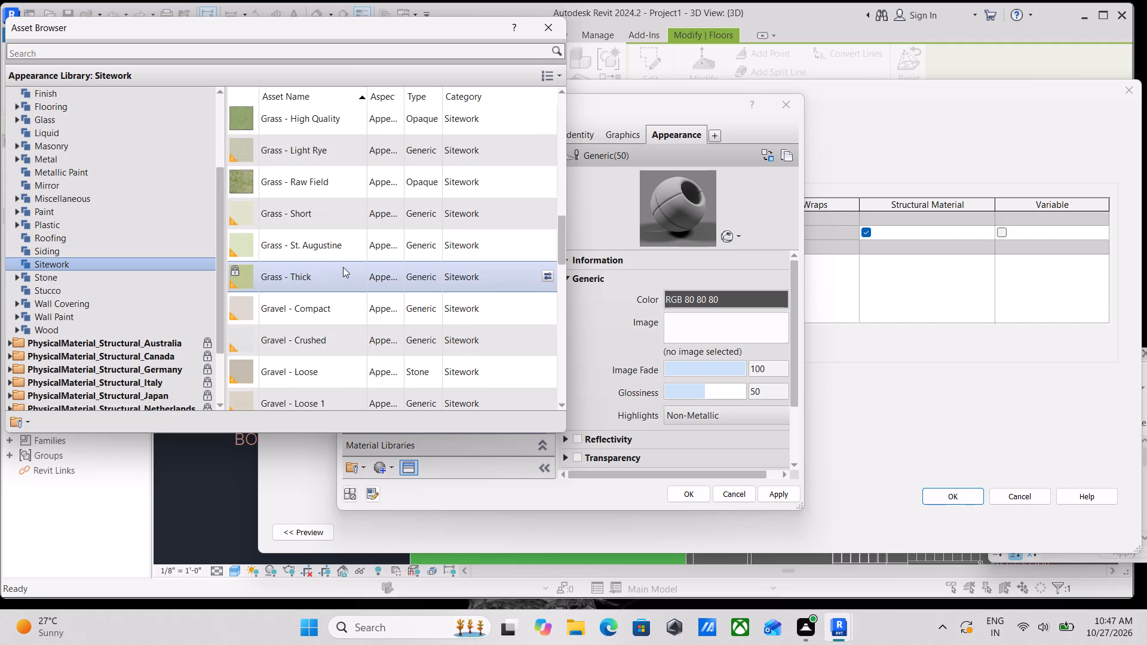
scroll(137, 300, "up", 1)
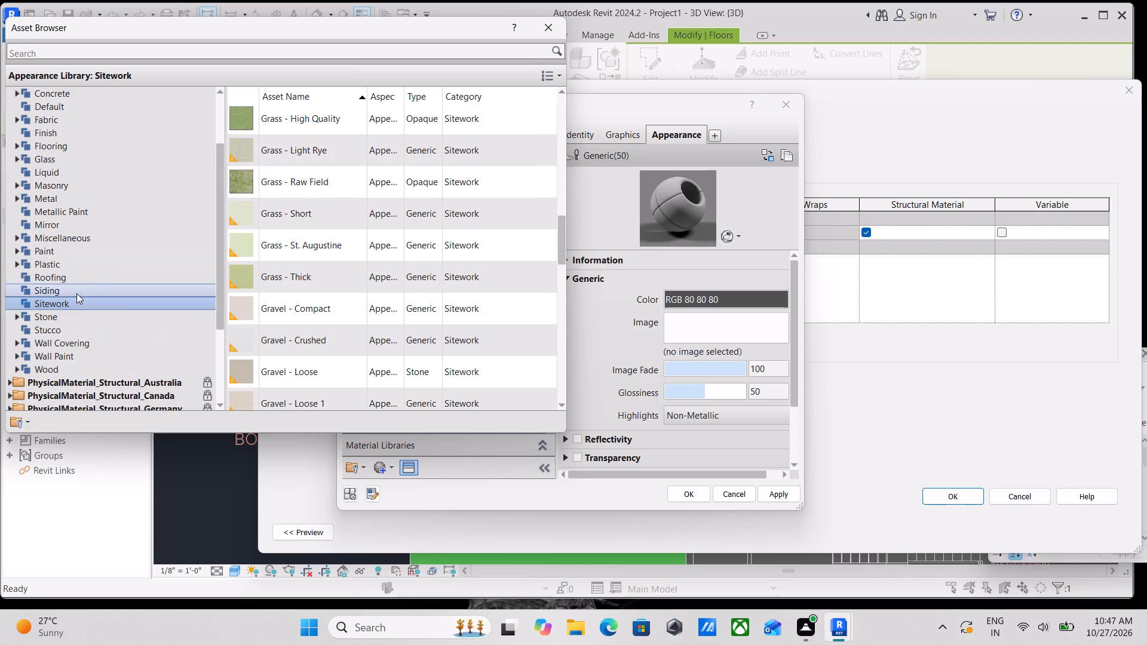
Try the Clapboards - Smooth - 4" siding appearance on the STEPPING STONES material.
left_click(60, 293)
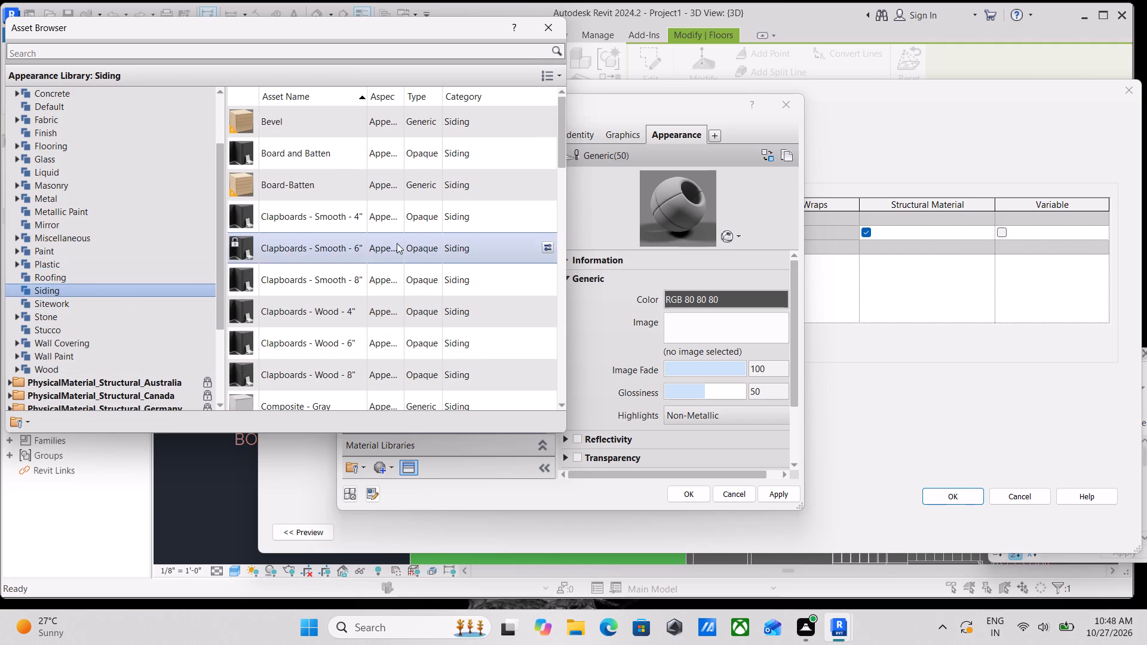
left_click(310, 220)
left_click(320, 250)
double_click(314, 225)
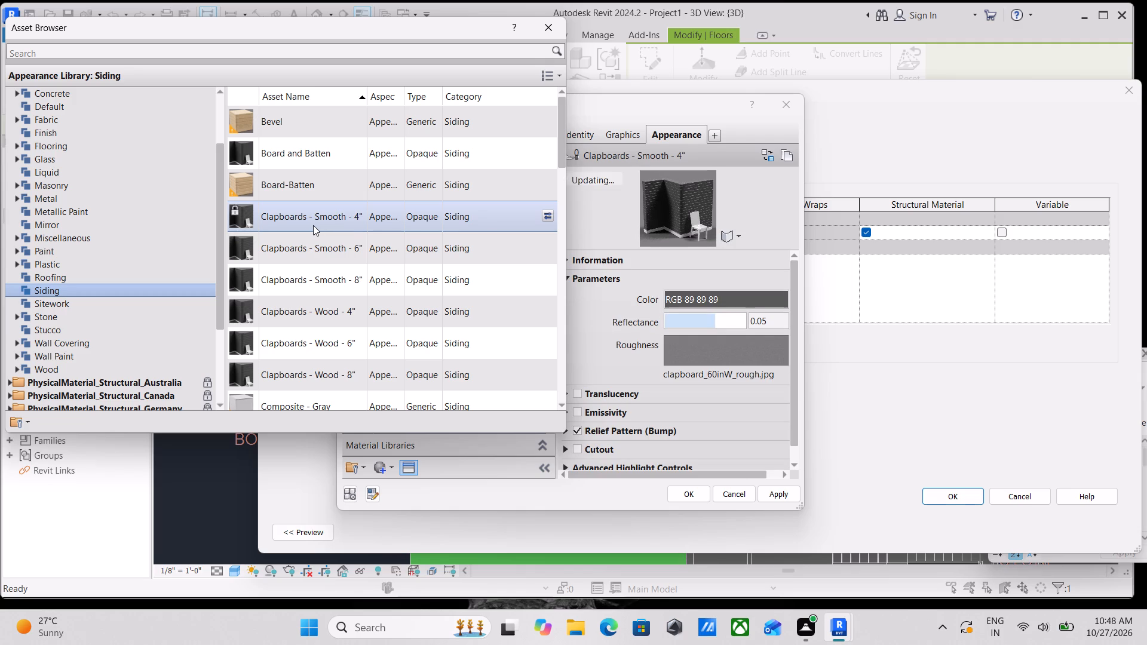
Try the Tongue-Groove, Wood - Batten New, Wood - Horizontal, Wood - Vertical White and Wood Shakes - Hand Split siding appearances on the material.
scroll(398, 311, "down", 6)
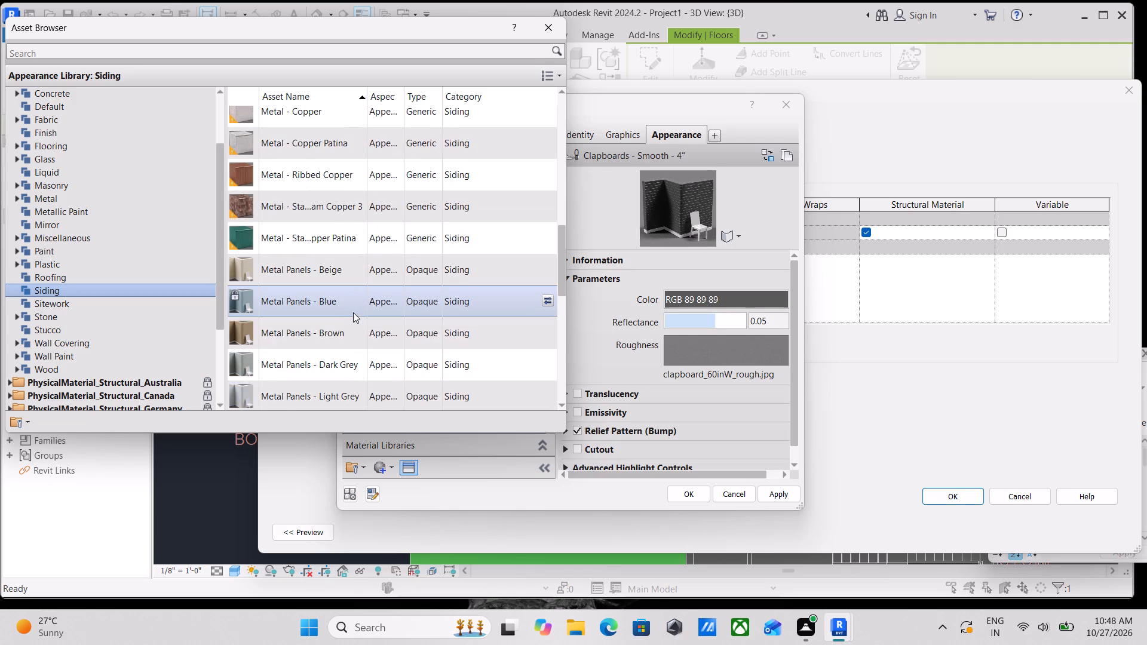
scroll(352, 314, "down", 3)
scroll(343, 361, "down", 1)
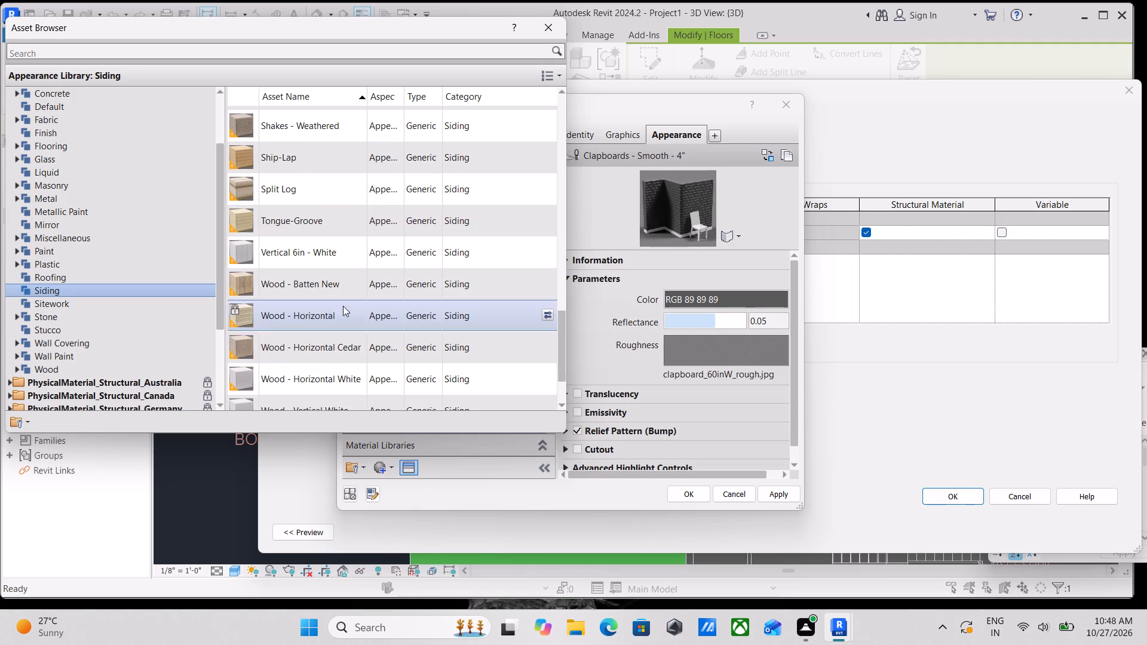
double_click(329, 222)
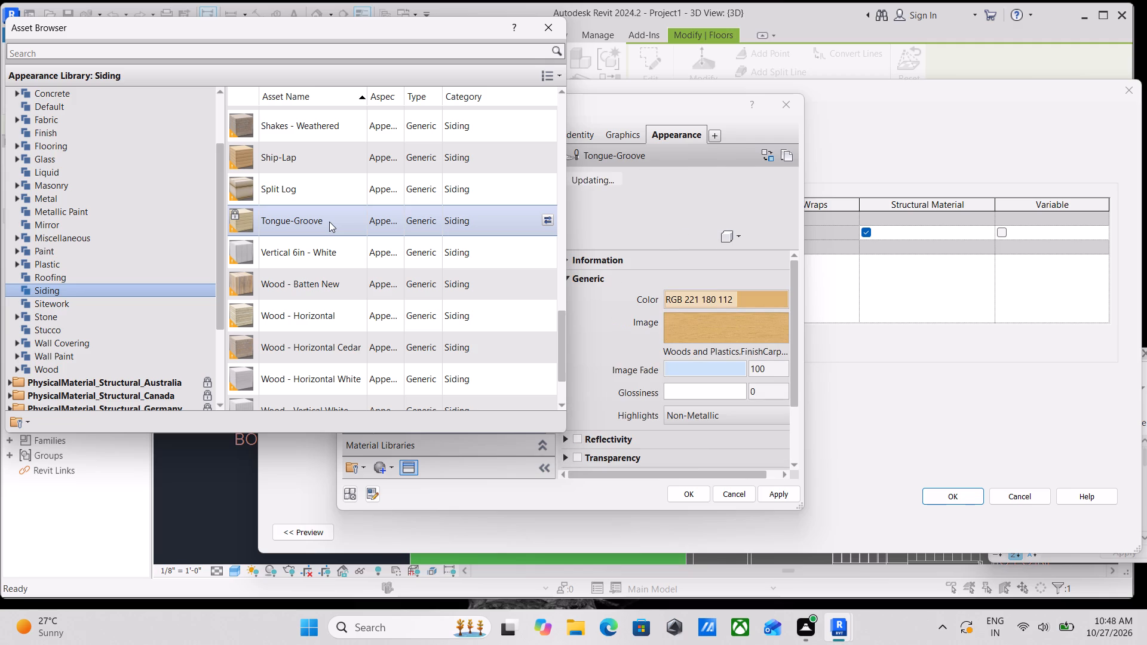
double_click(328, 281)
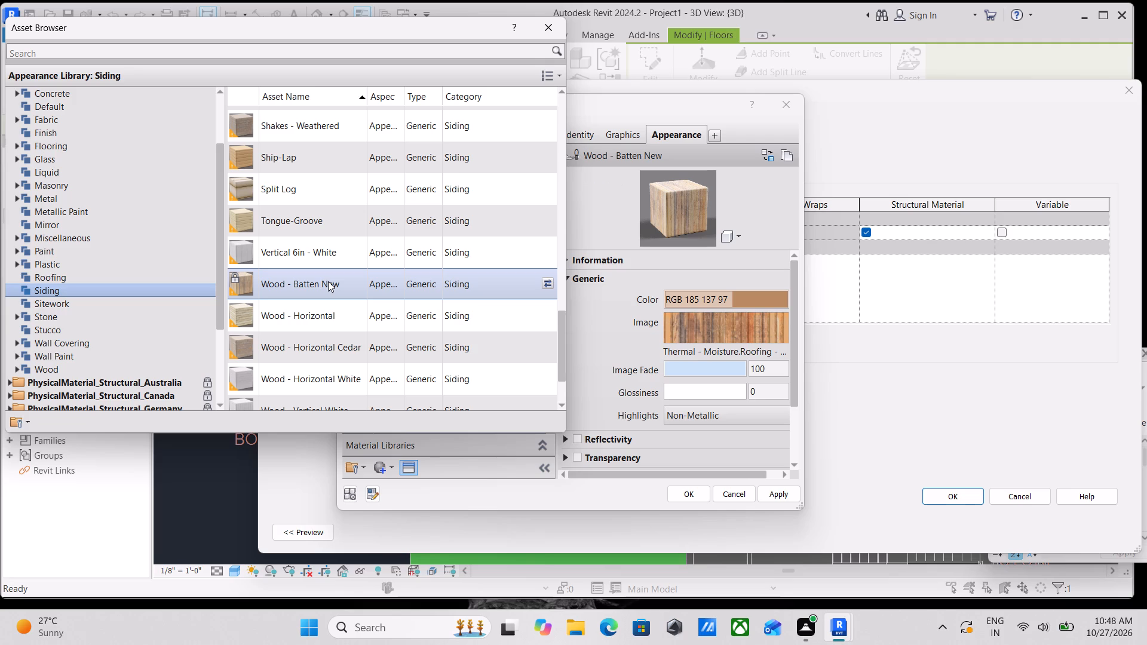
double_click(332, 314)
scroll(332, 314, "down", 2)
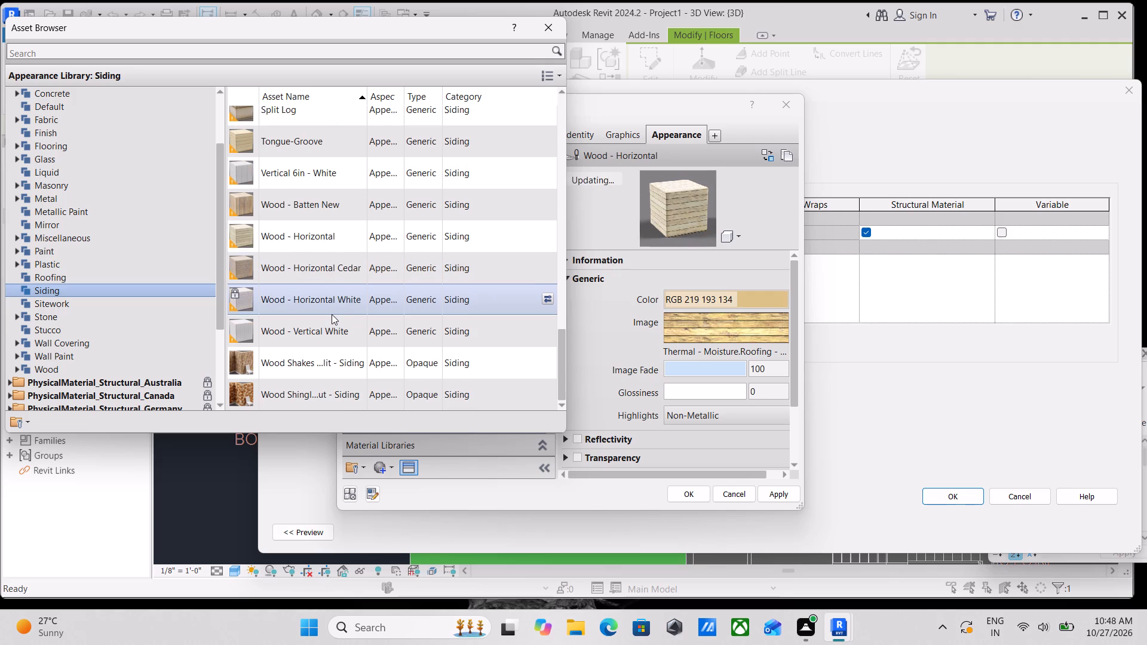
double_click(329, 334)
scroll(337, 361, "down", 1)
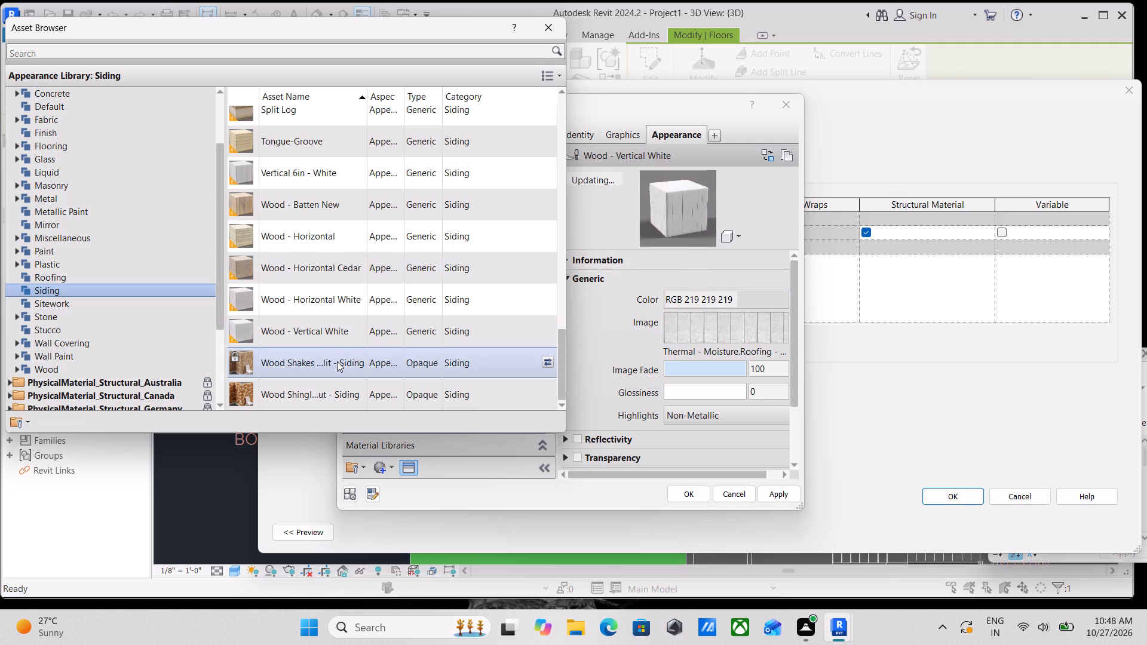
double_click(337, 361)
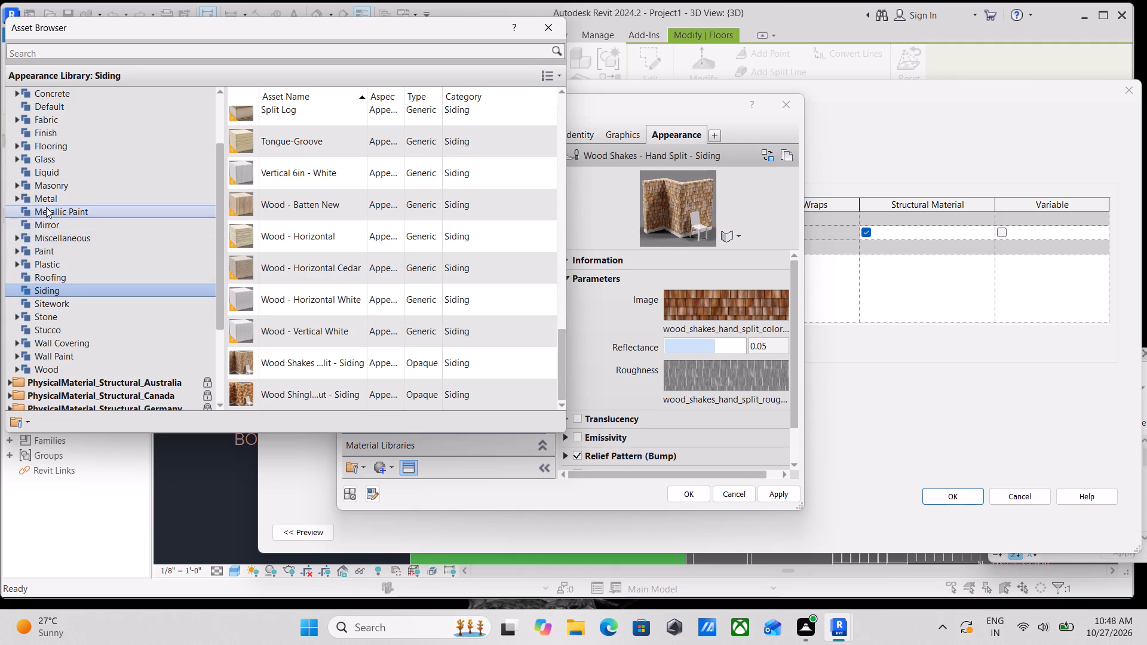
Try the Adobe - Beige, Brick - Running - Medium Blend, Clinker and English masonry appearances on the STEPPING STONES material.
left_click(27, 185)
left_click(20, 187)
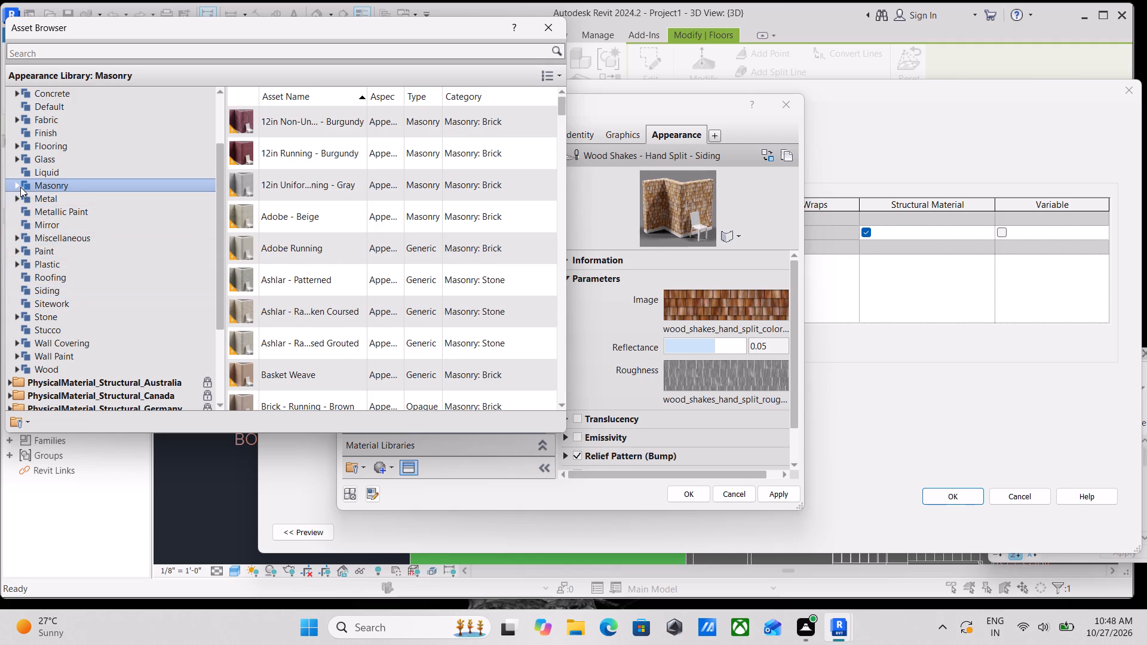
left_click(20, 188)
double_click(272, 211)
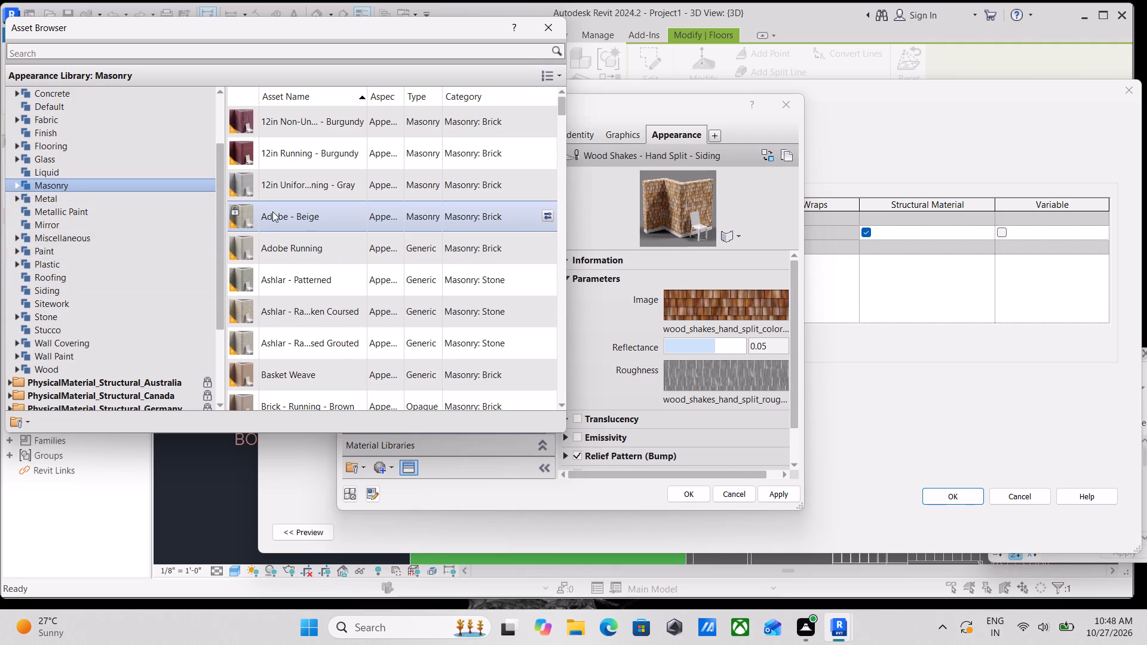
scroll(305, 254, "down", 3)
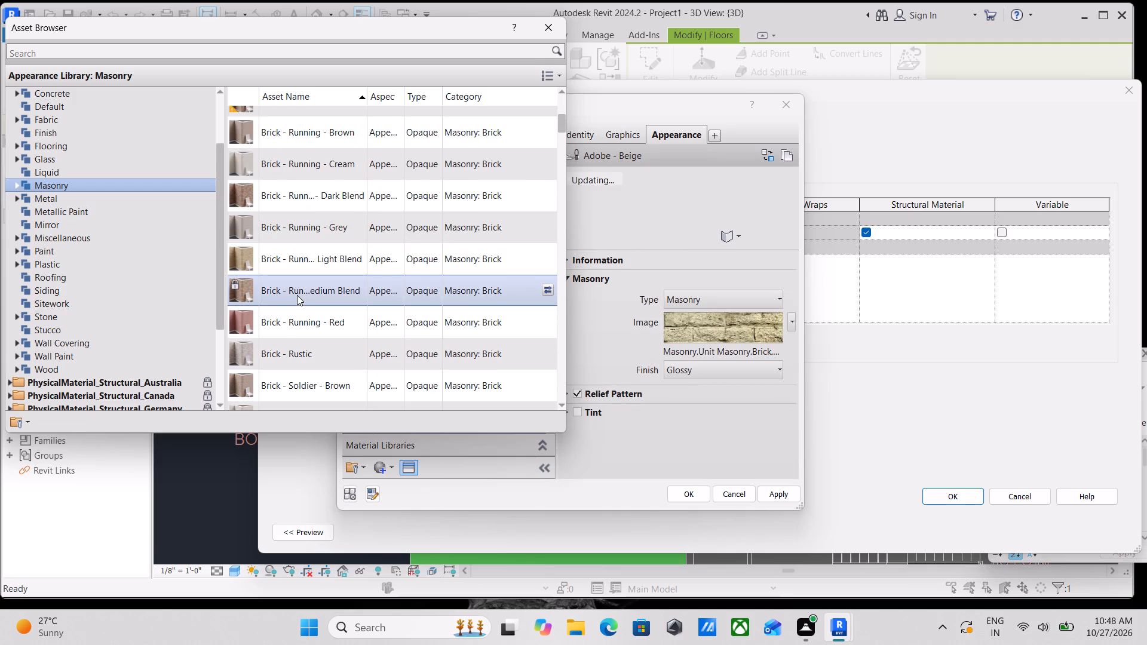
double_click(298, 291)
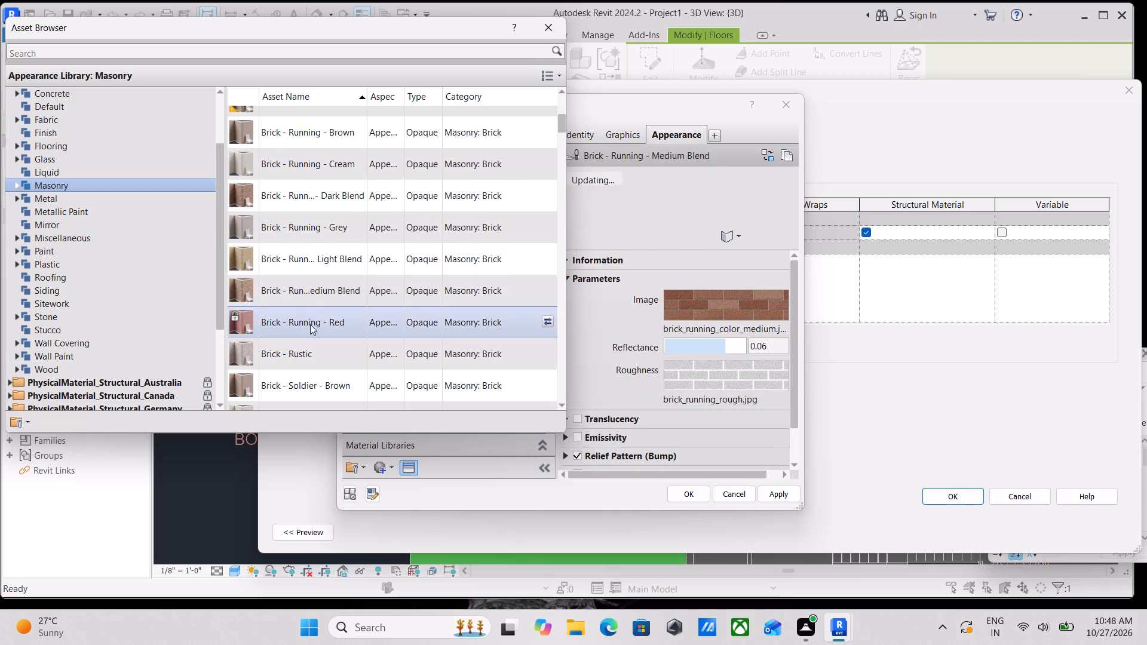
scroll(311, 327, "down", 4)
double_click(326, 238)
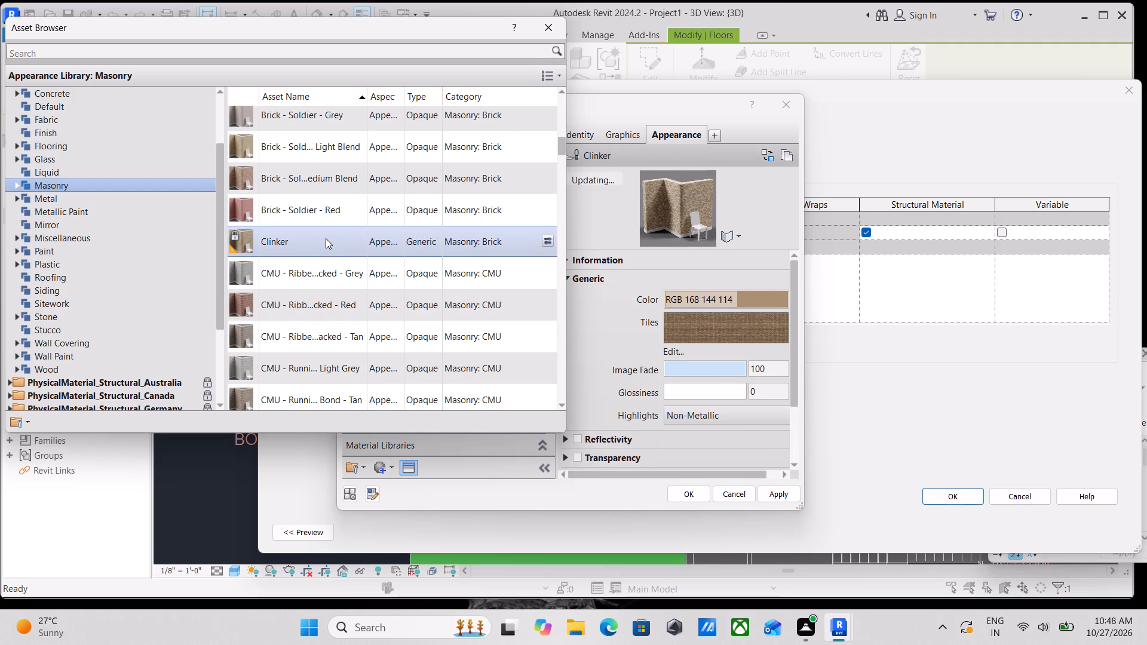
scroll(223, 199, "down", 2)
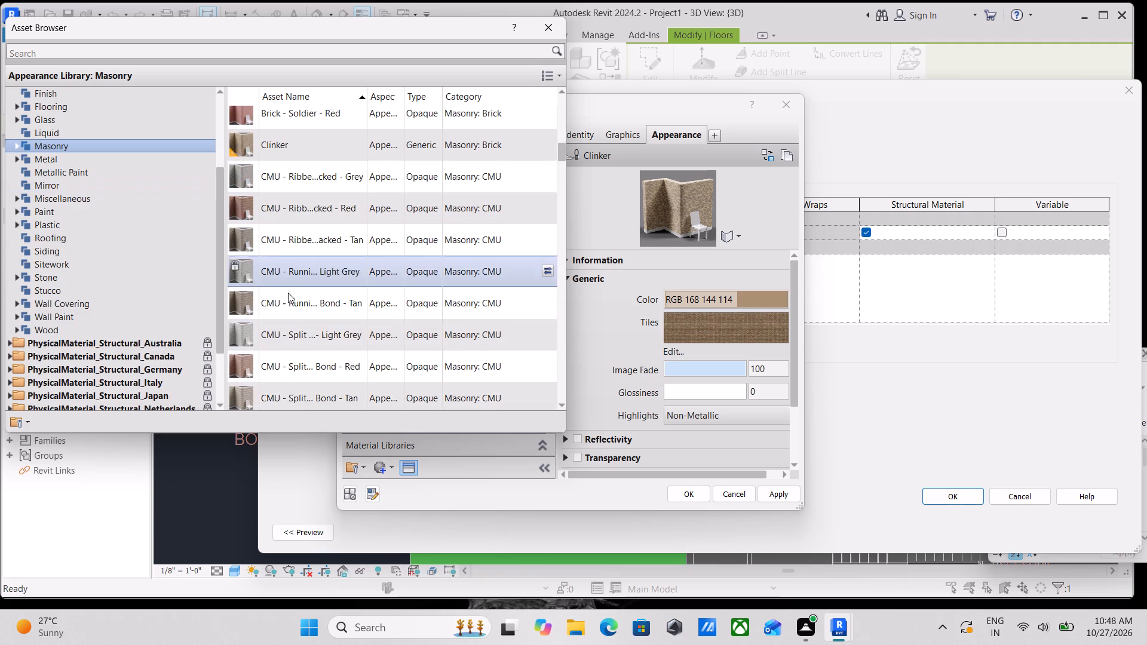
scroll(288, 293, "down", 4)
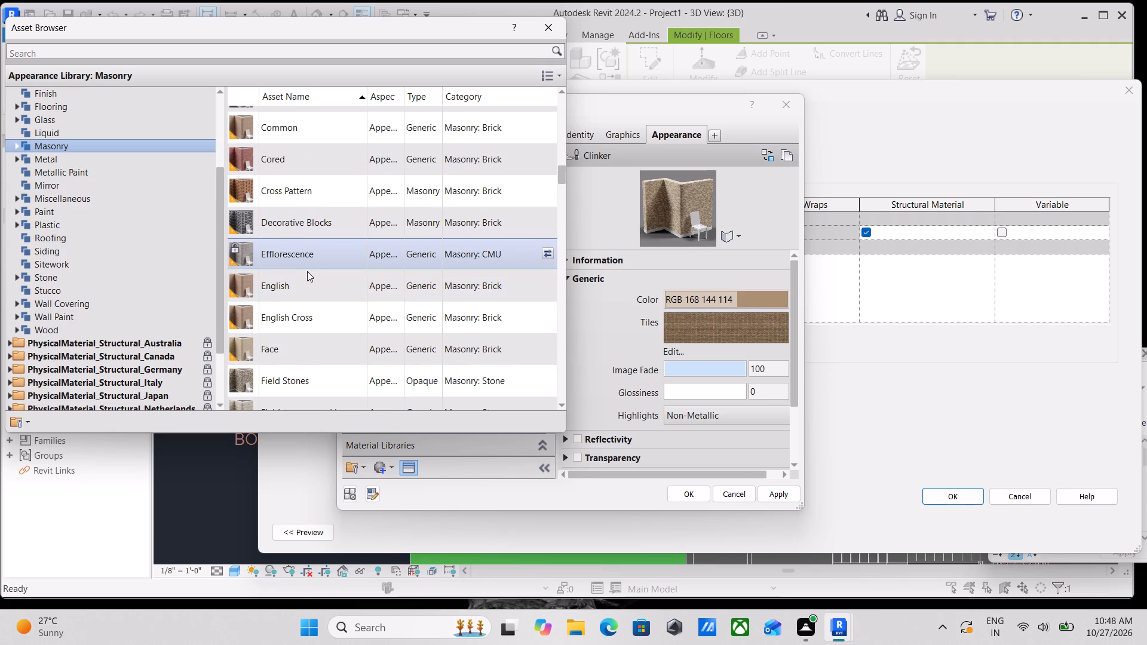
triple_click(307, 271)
Give the STEPPING STONES material the Field Stones masonry appearance and accept the STEPPING STONES 1' floor type's changes.
scroll(298, 310, "down", 1)
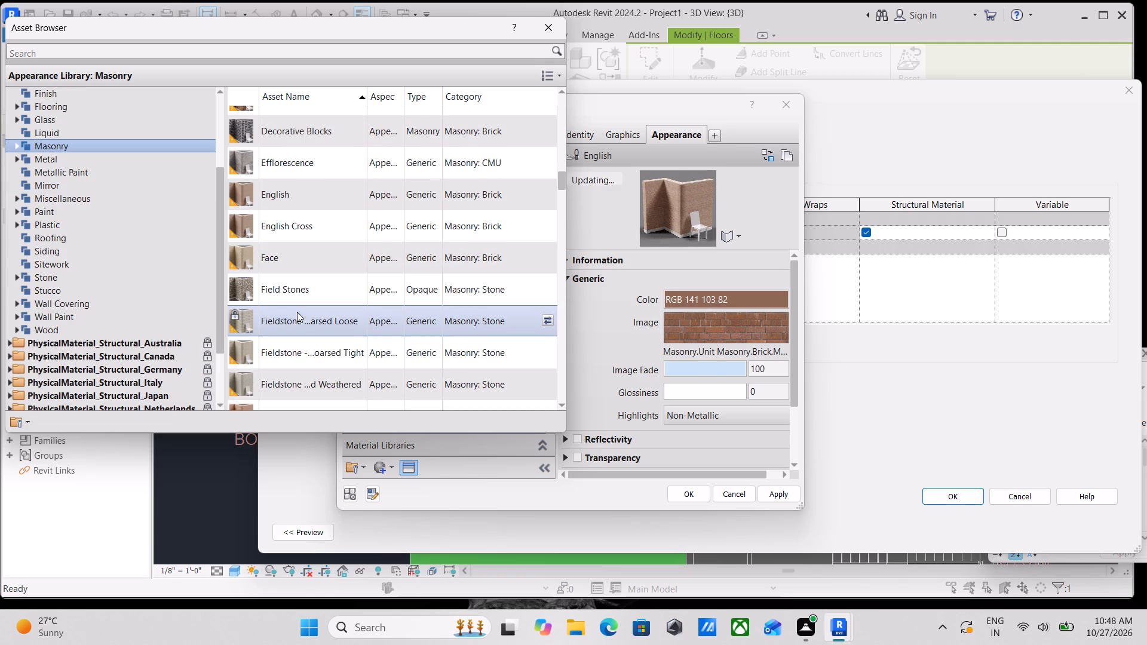
double_click(299, 300)
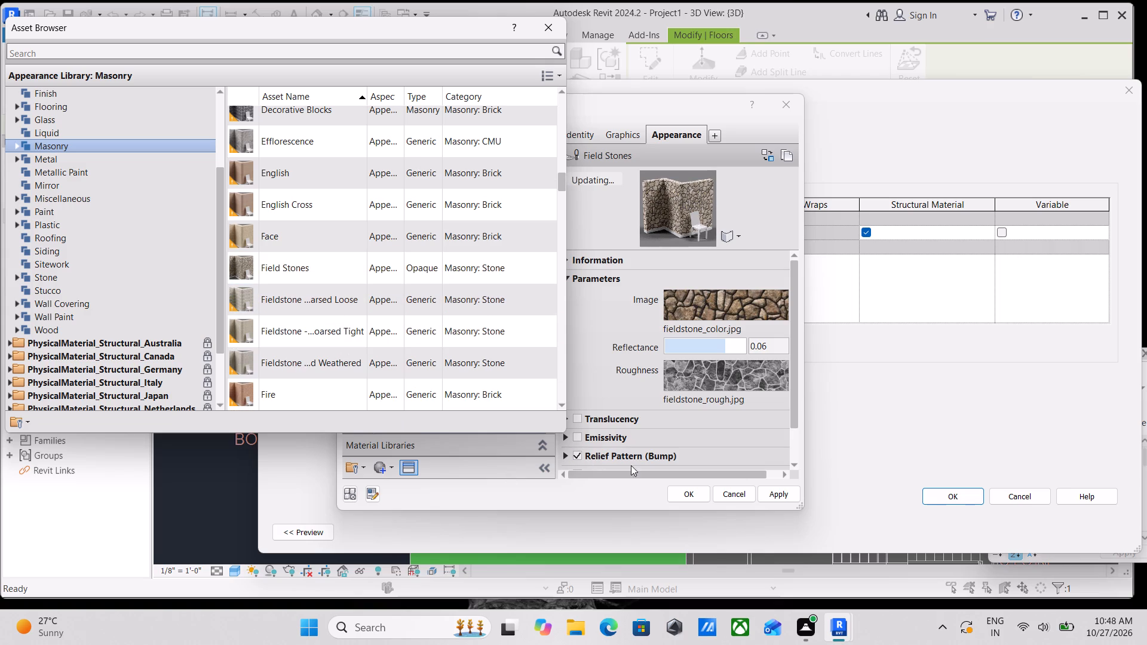
left_click(789, 494)
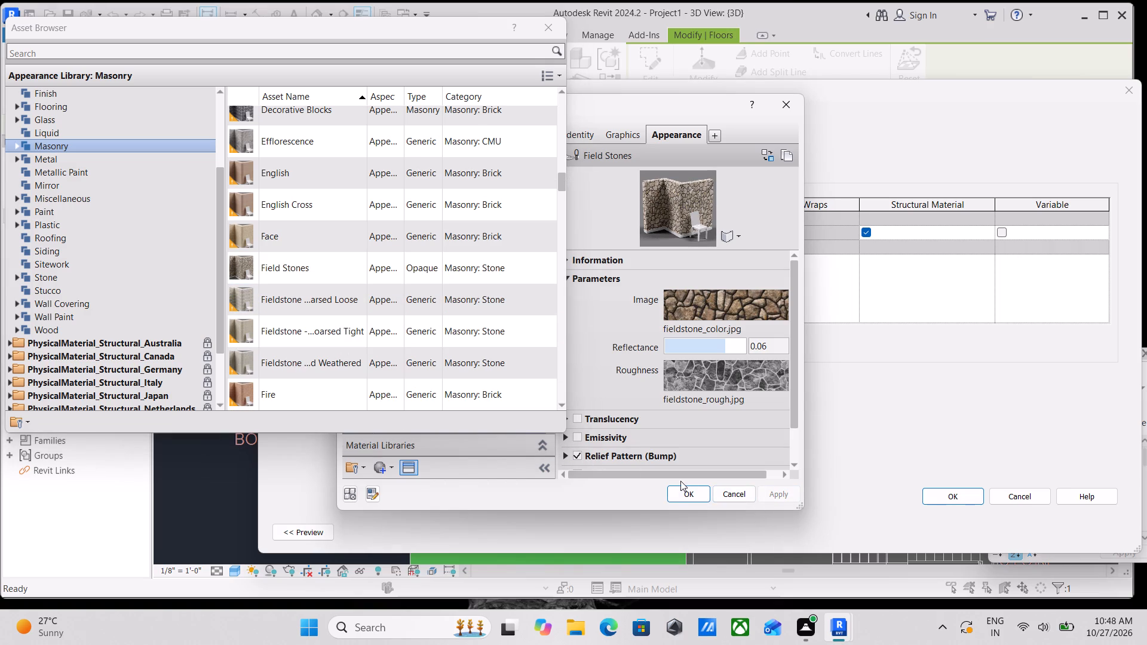
left_click(682, 490)
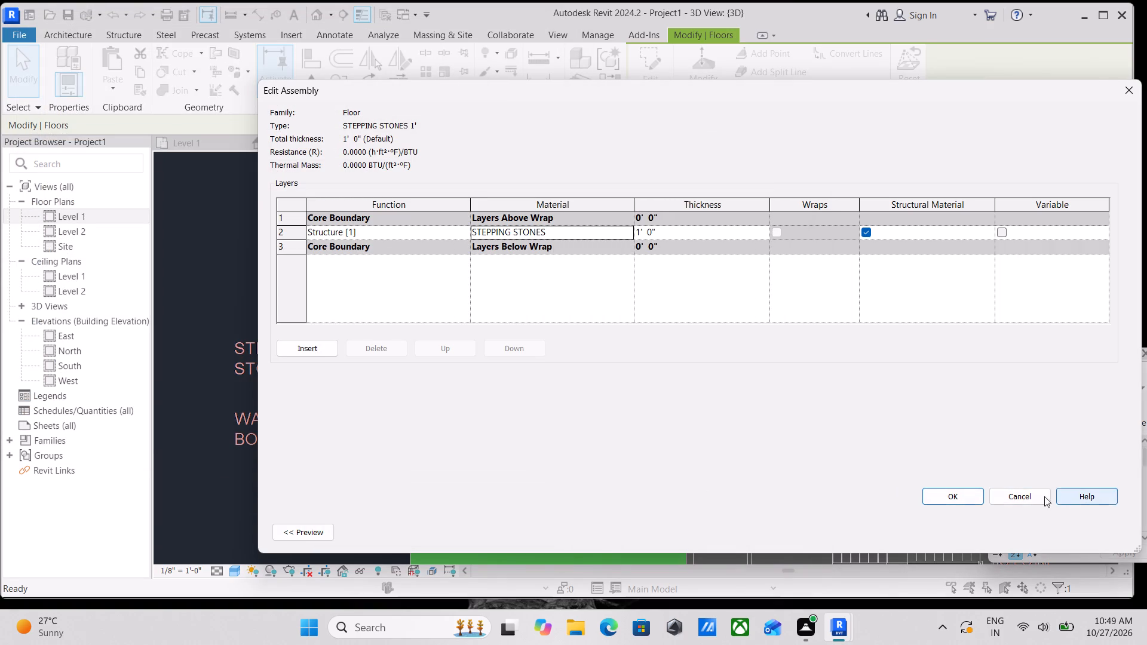
left_click(964, 495)
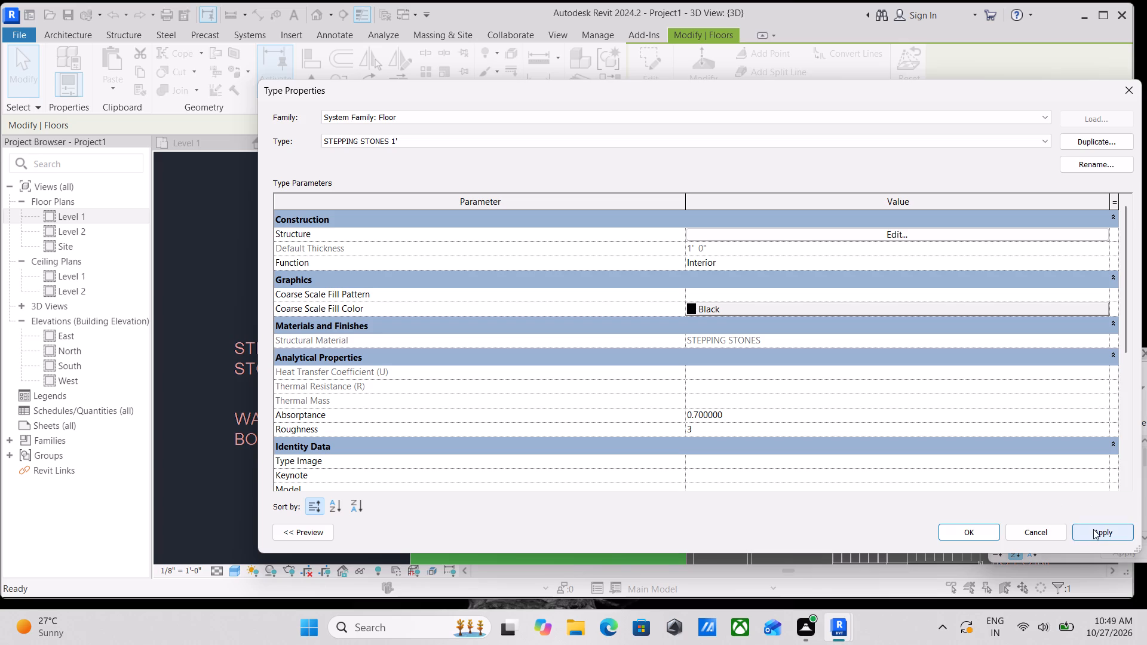
left_click(1093, 529)
left_click(959, 533)
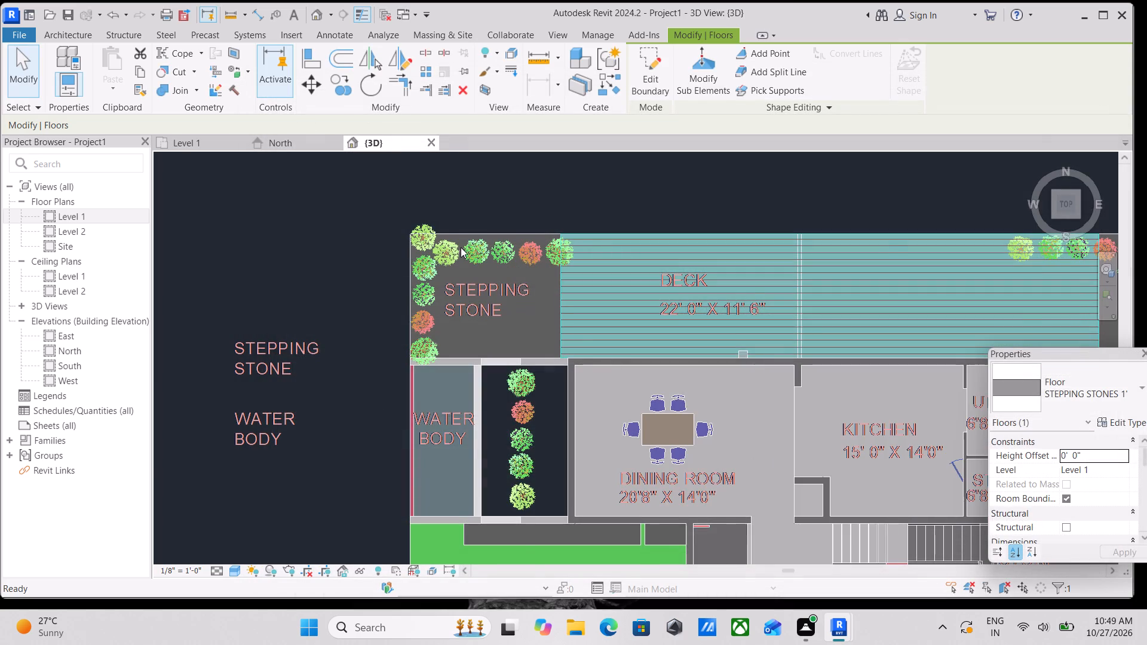
Set the 3D view's visual style to Realistic with the villa seen at an angle.
scroll(461, 247, "up", 2)
middle_click_drag(463, 257, 504, 320)
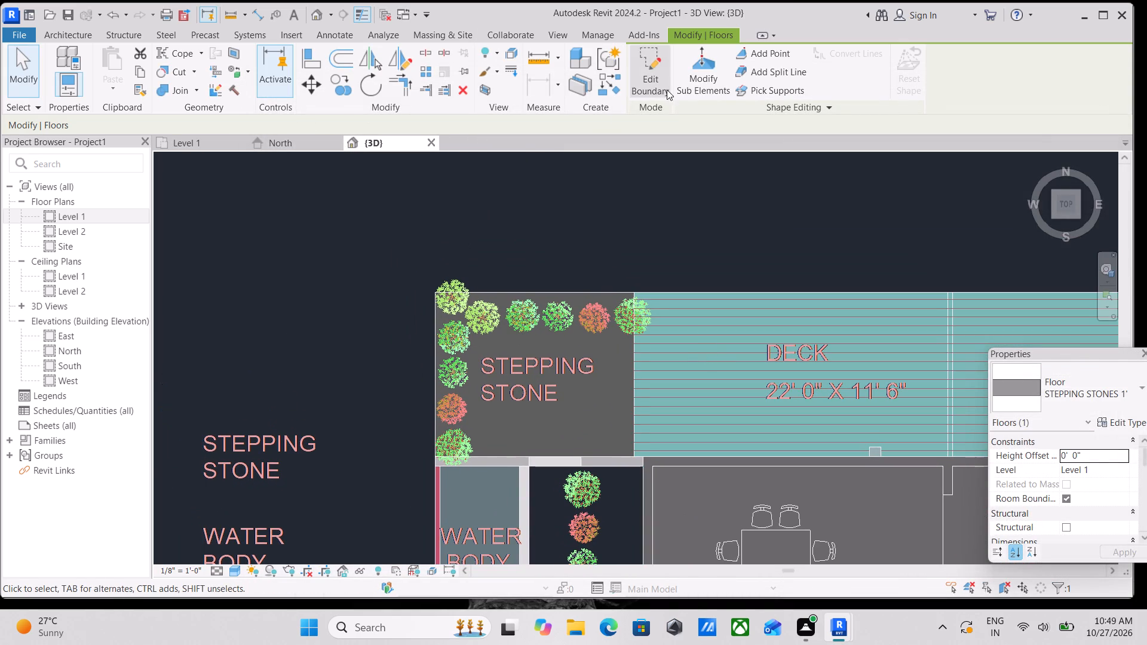
scroll(688, 214, "down", 3)
scroll(742, 216, "down", 1)
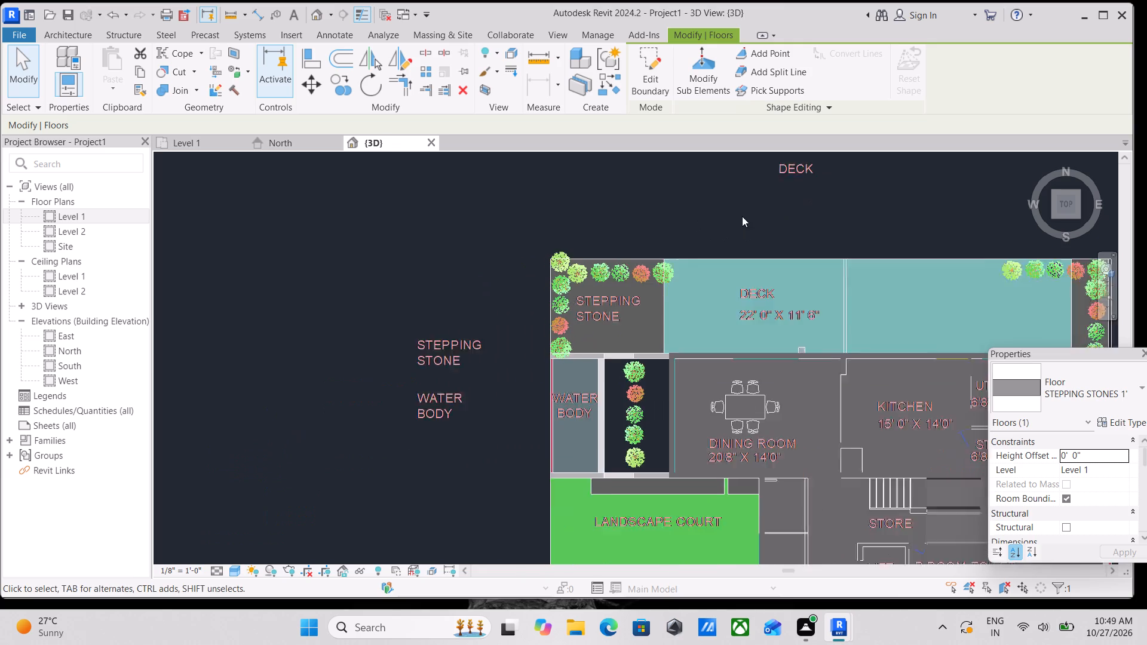
scroll(742, 216, "down", 1)
middle_click_drag(742, 216, 668, 231)
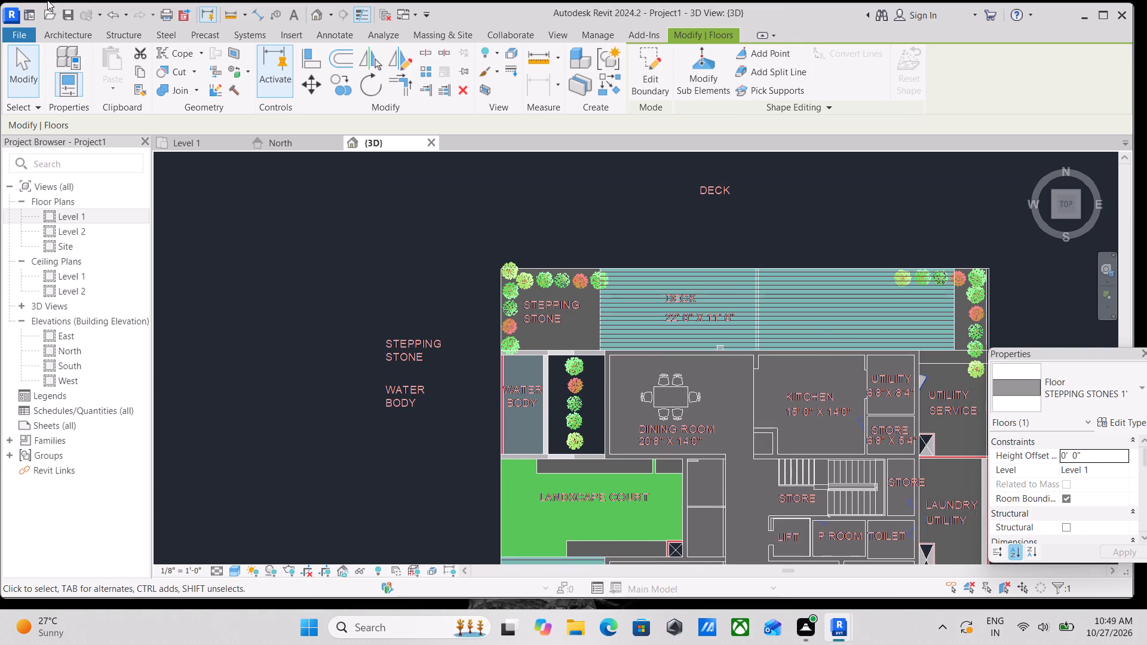
scroll(550, 305, "down", 11)
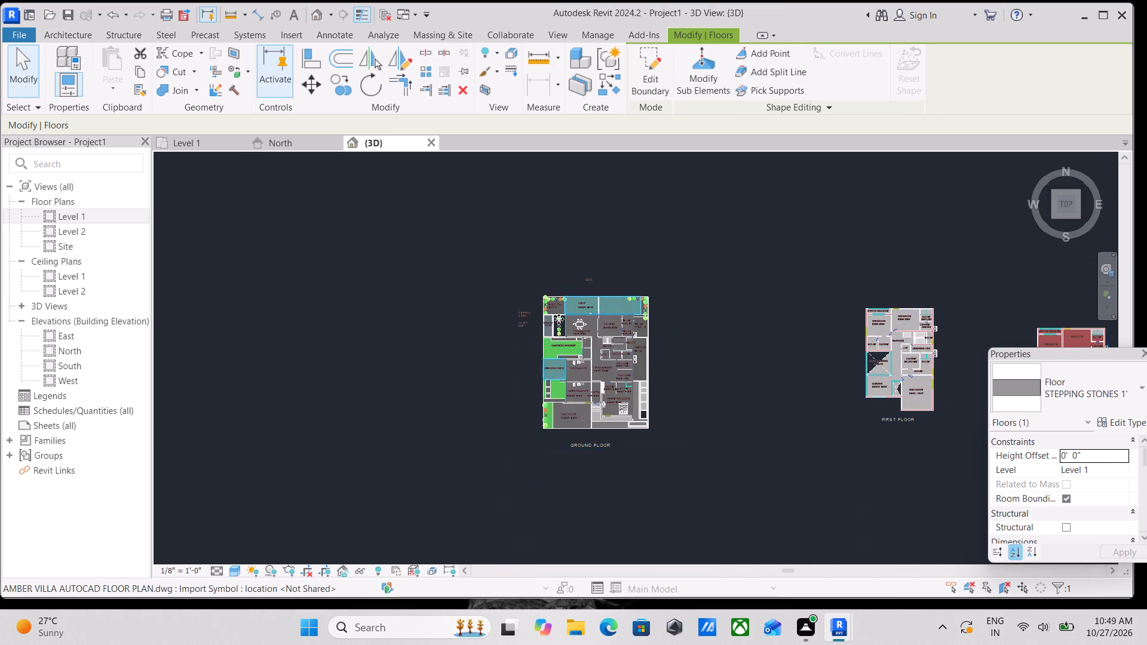
scroll(554, 316, "down", 2)
middle_click_drag(545, 321, 611, 103, "shift")
scroll(628, 383, "up", 2)
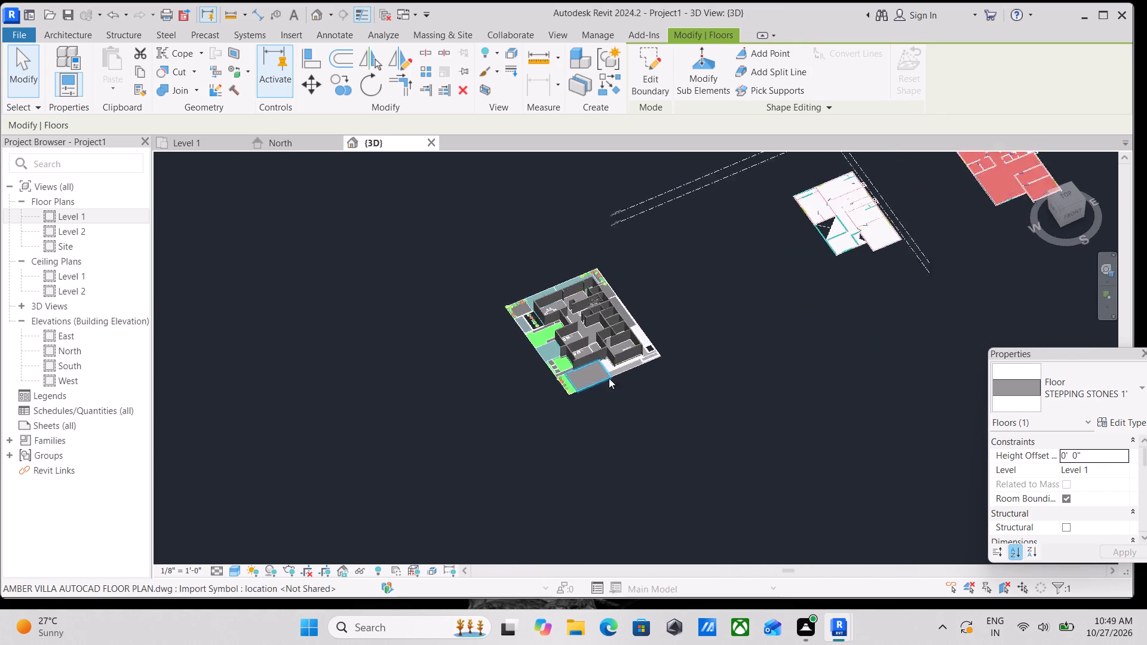
scroll(609, 378, "up", 2)
middle_click_drag(569, 359, 573, 250, "shift")
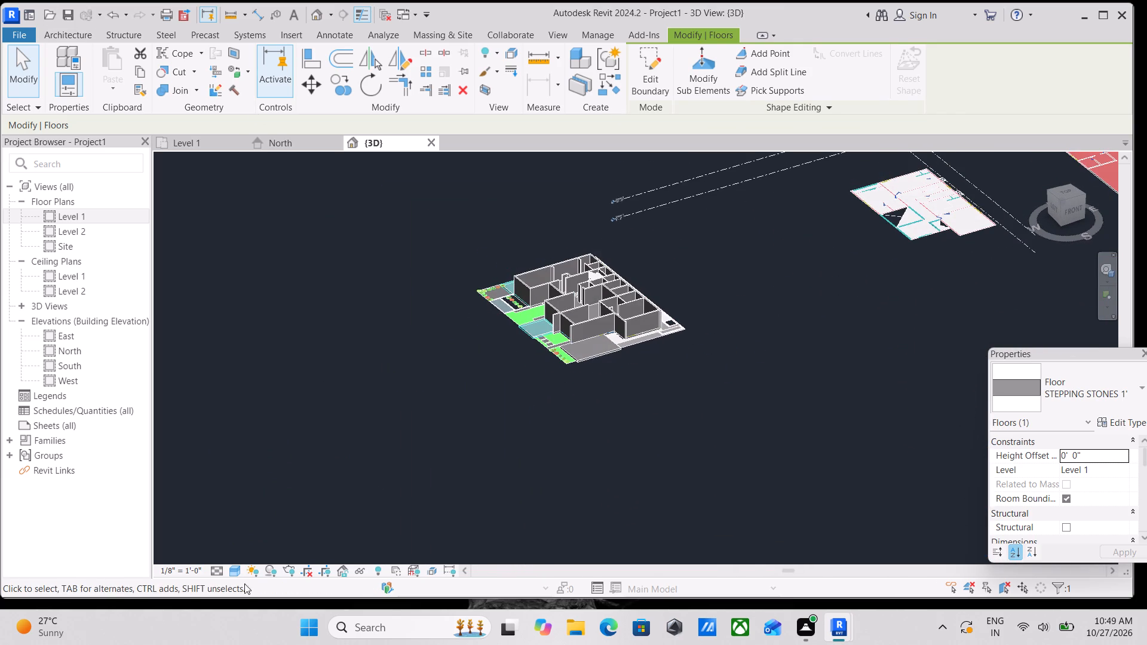
left_click(241, 573)
left_click(269, 556)
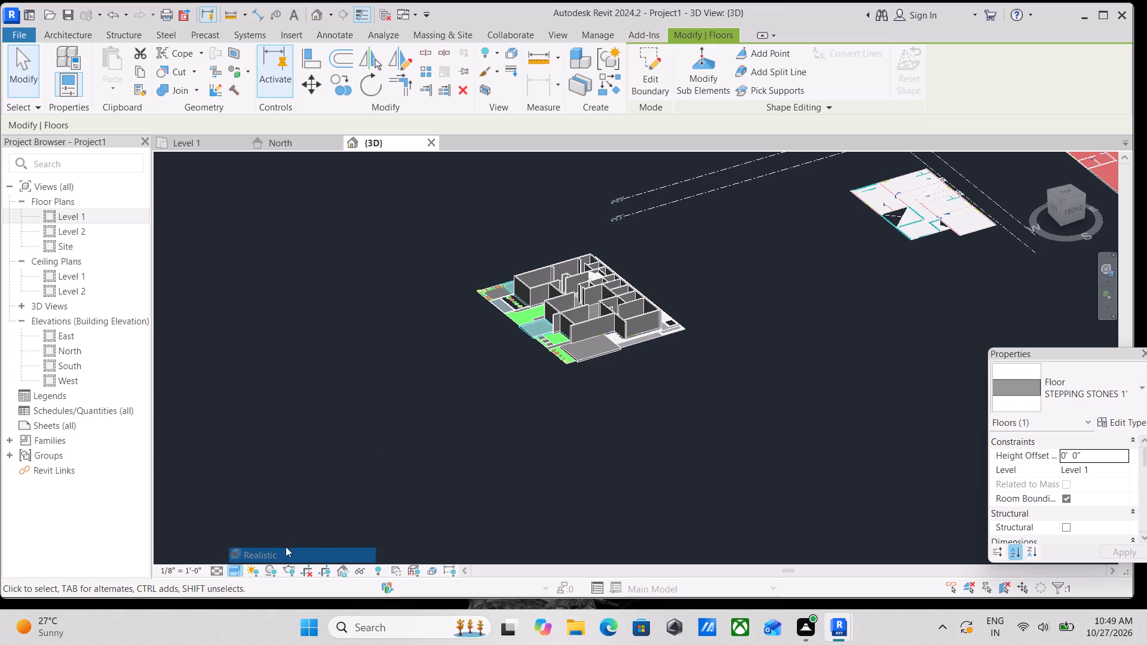
Examine the floor materials around the villa, from the front slab to the side and rear deck floors.
scroll(582, 383, "up", 3)
scroll(576, 308, "up", 4)
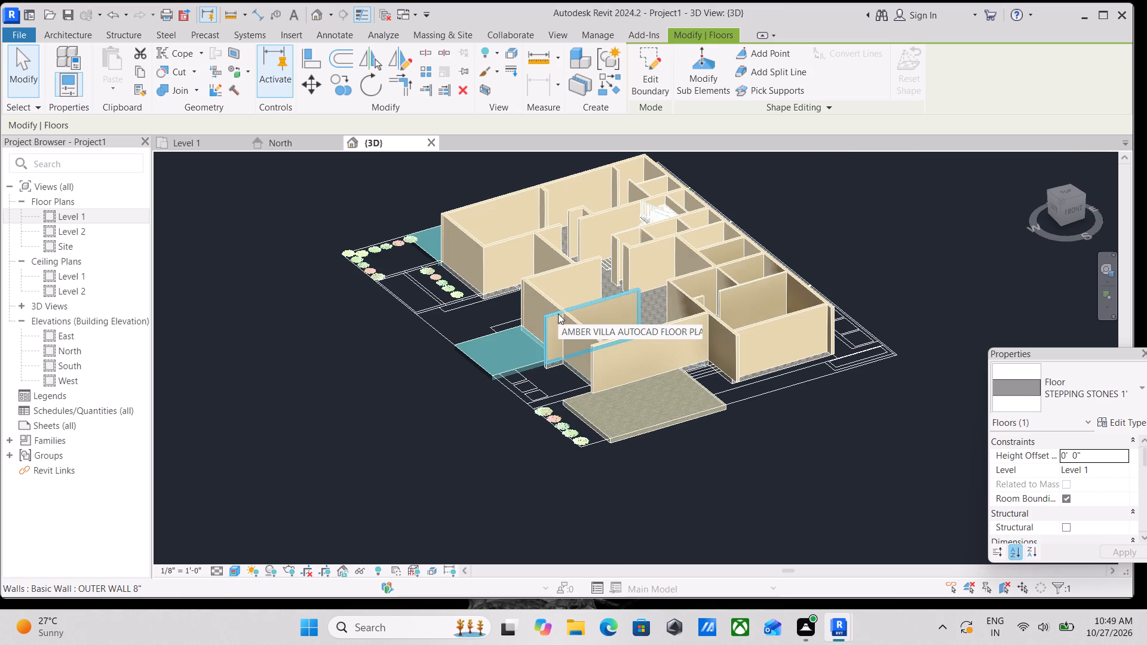
scroll(710, 487, "up", 7)
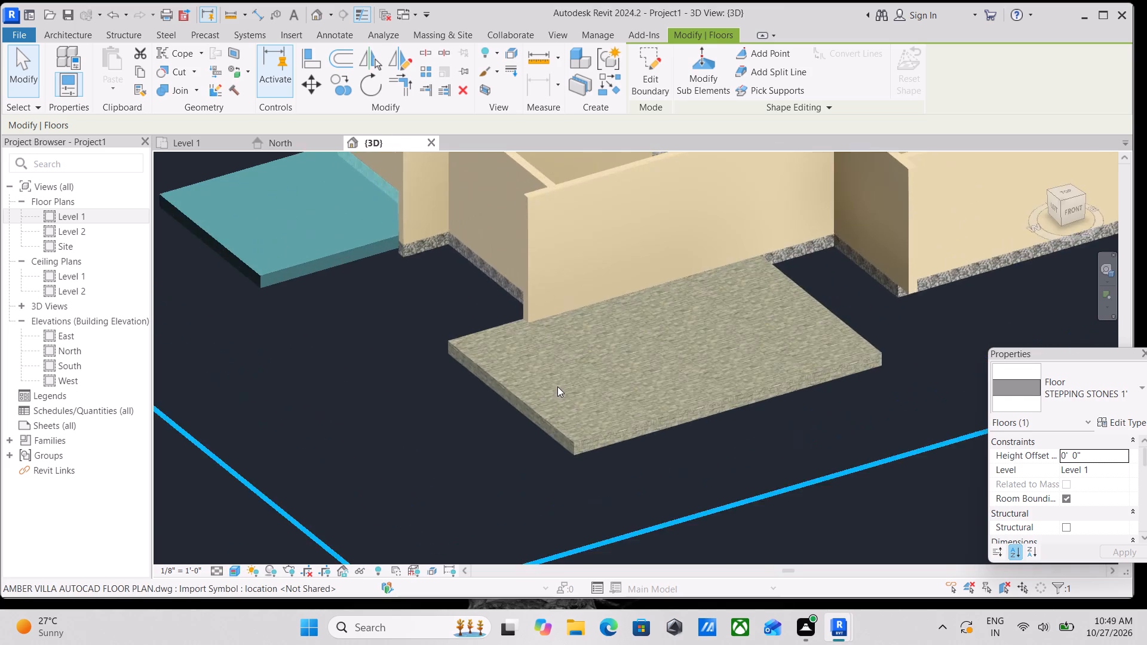
scroll(557, 386, "up", 11)
scroll(579, 400, "down", 7)
middle_click_drag(579, 400, 581, 401)
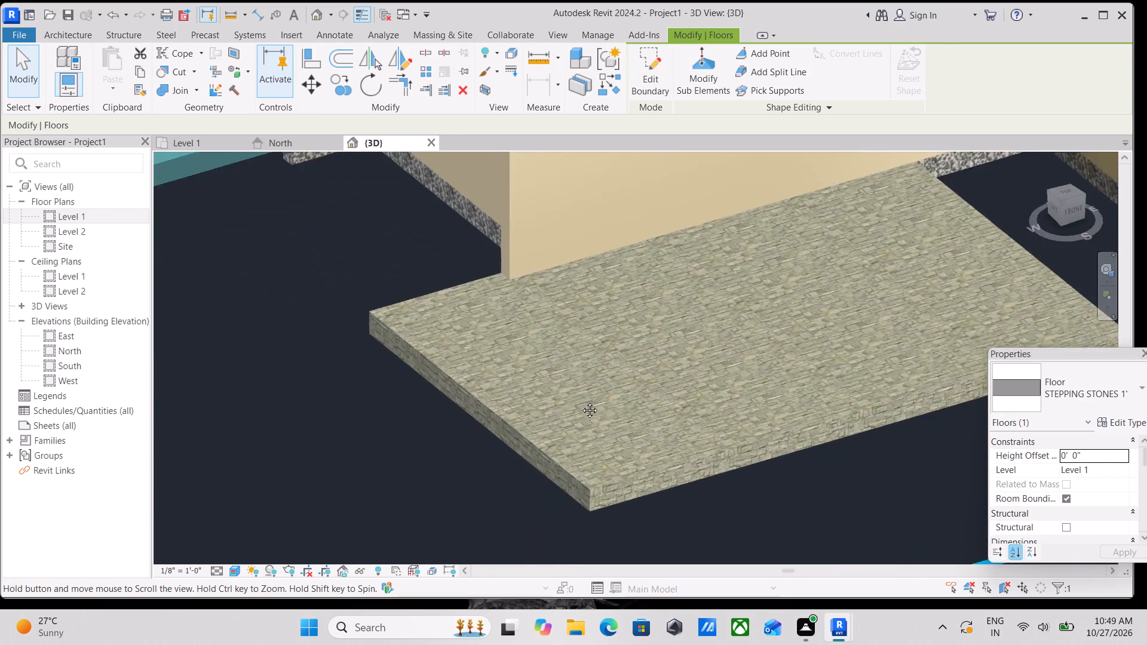
middle_click_drag(581, 401, 679, 494)
scroll(523, 480, "down", 2)
middle_click_drag(523, 480, 574, 503)
middle_click_drag(705, 420, 645, 414)
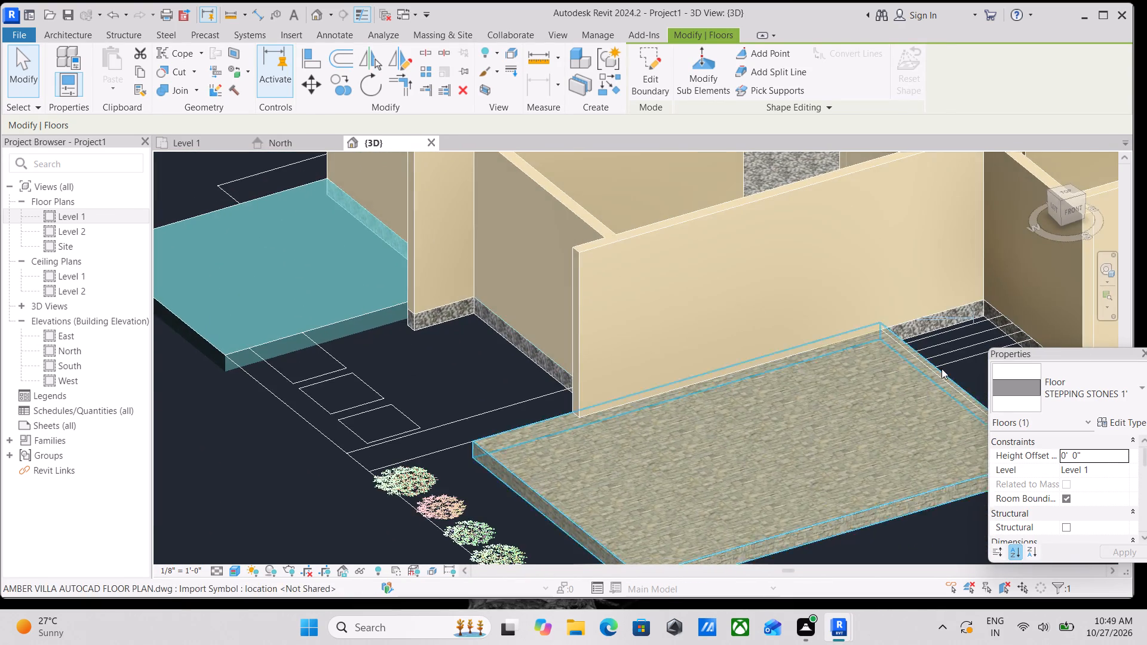
scroll(996, 340, "up", 3)
scroll(937, 328, "up", 3)
scroll(937, 328, "down", 4)
middle_click_drag(640, 412, 844, 408)
middle_click_drag(404, 361, 567, 437)
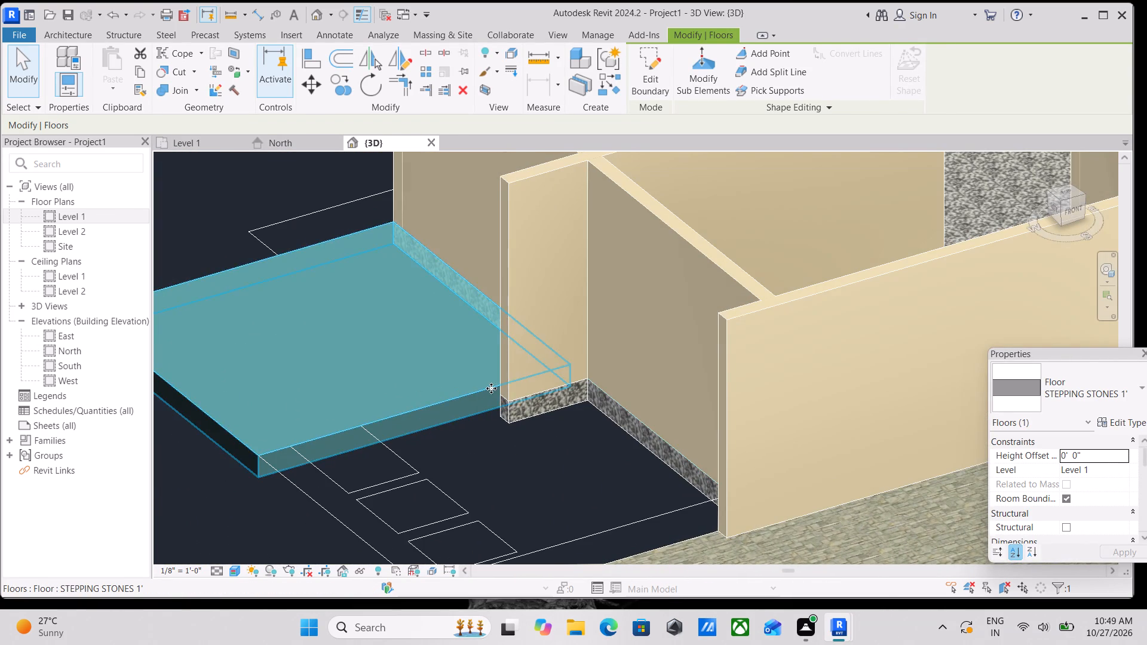
scroll(491, 388, "down", 1)
key("Escape")
scroll(413, 397, "down", 1)
middle_click_drag(413, 397, 492, 493)
scroll(482, 484, "down", 2)
scroll(504, 407, "down", 2)
middle_click_drag(504, 407, 506, 509)
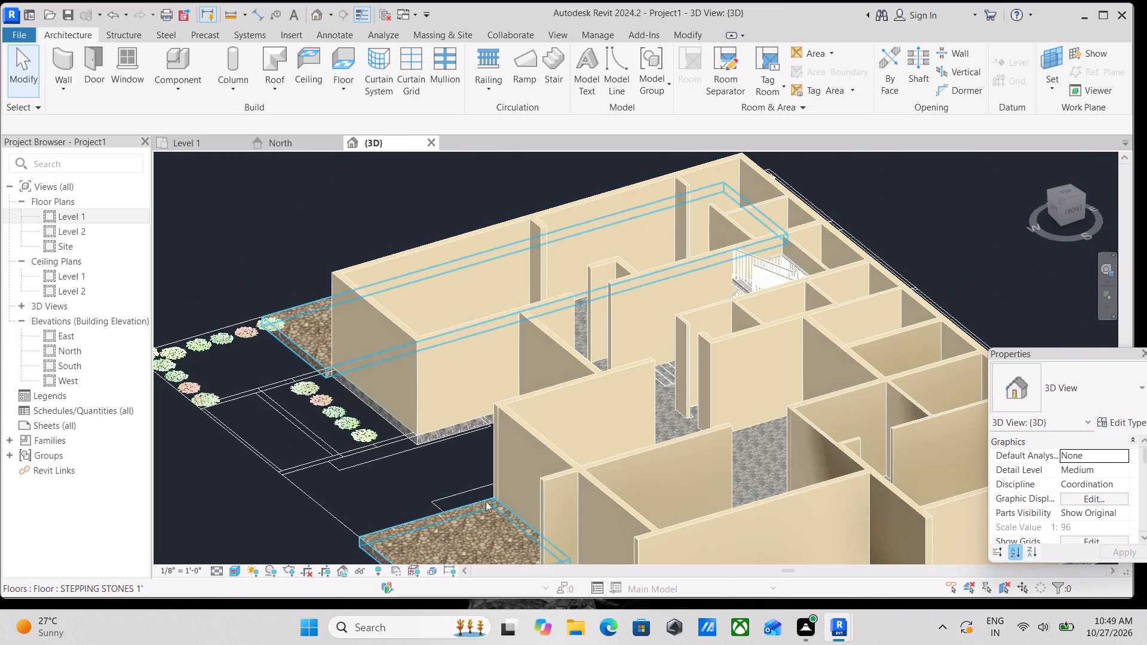
scroll(284, 355, "up", 13)
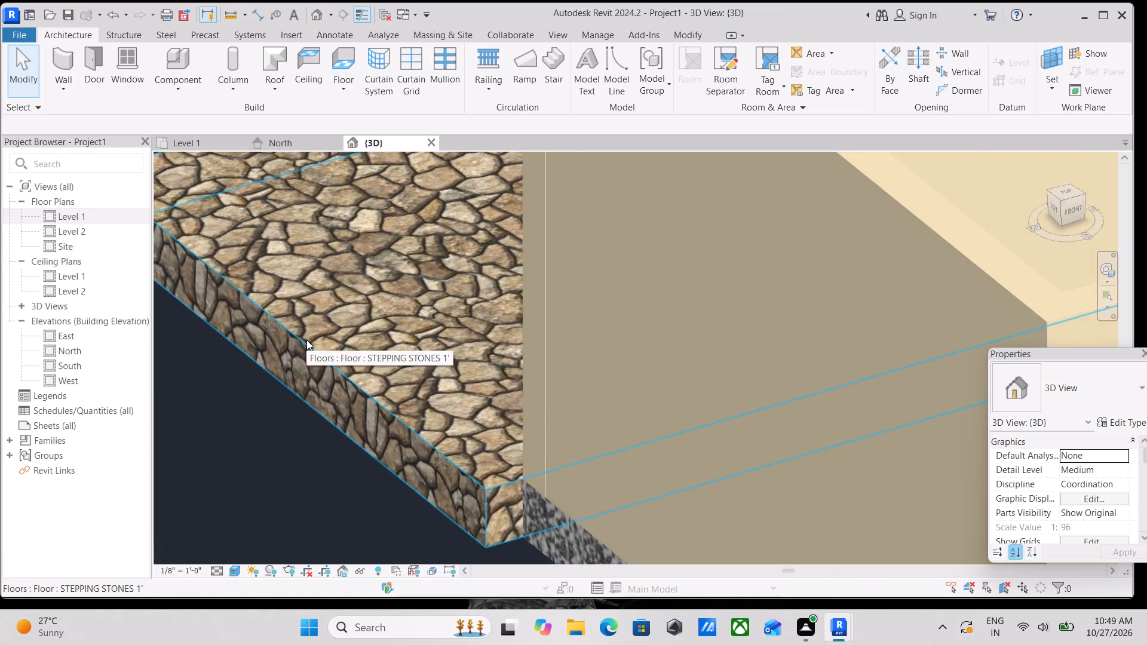
scroll(306, 340, "down", 17)
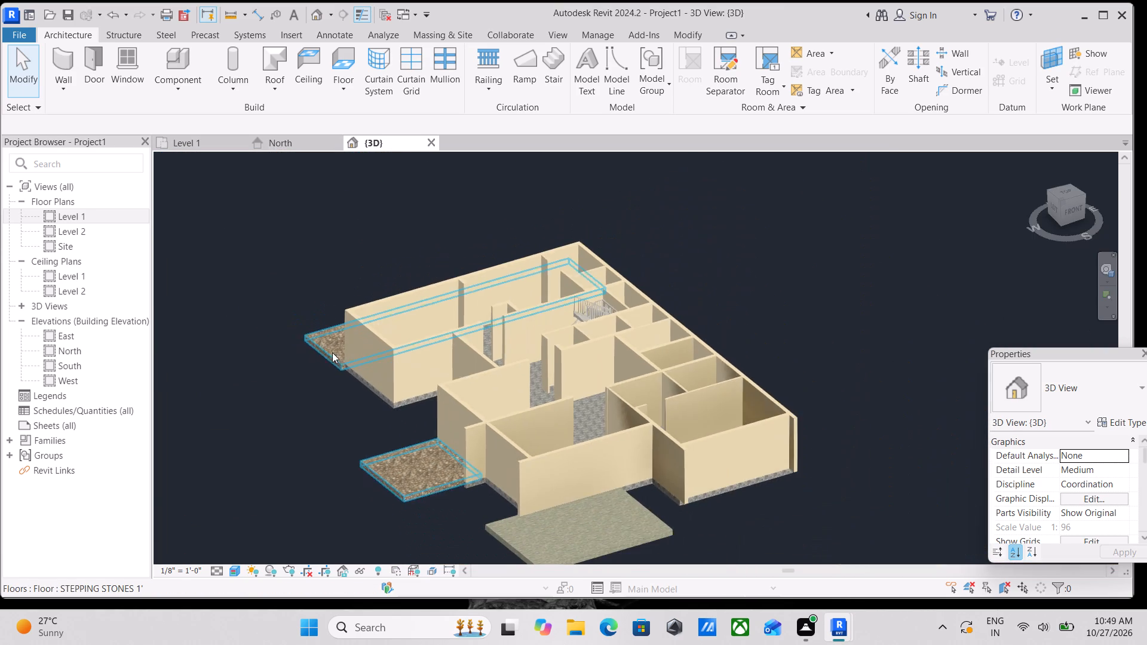
middle_click_drag(361, 331, 363, 446, "shift")
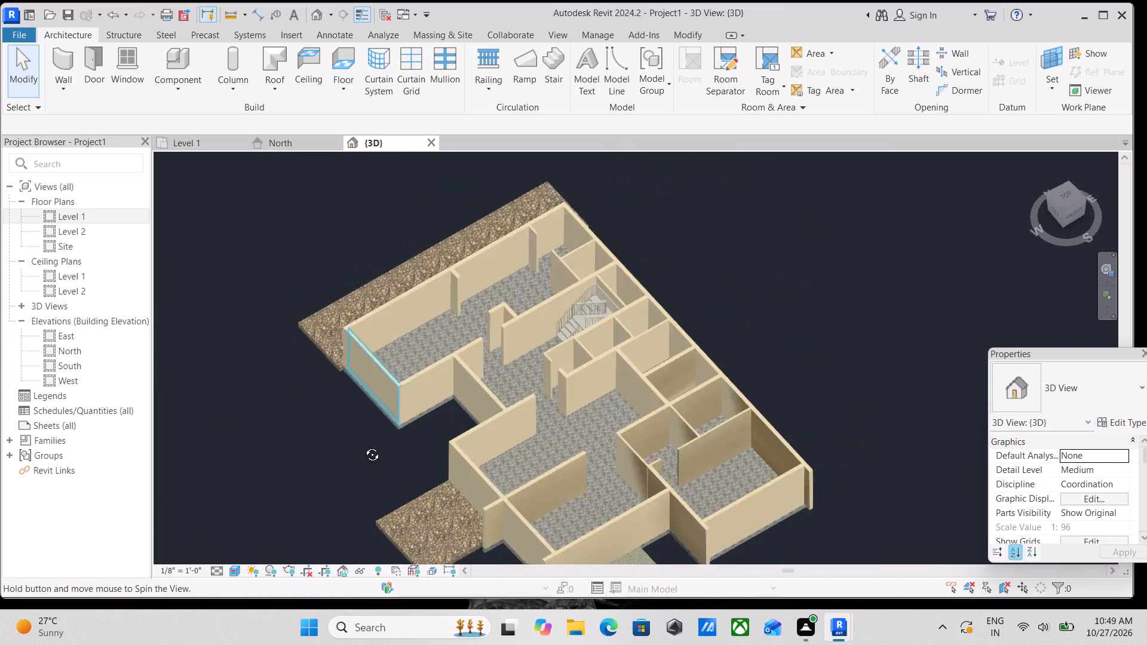
middle_click_drag(363, 446, 298, 471, "shift")
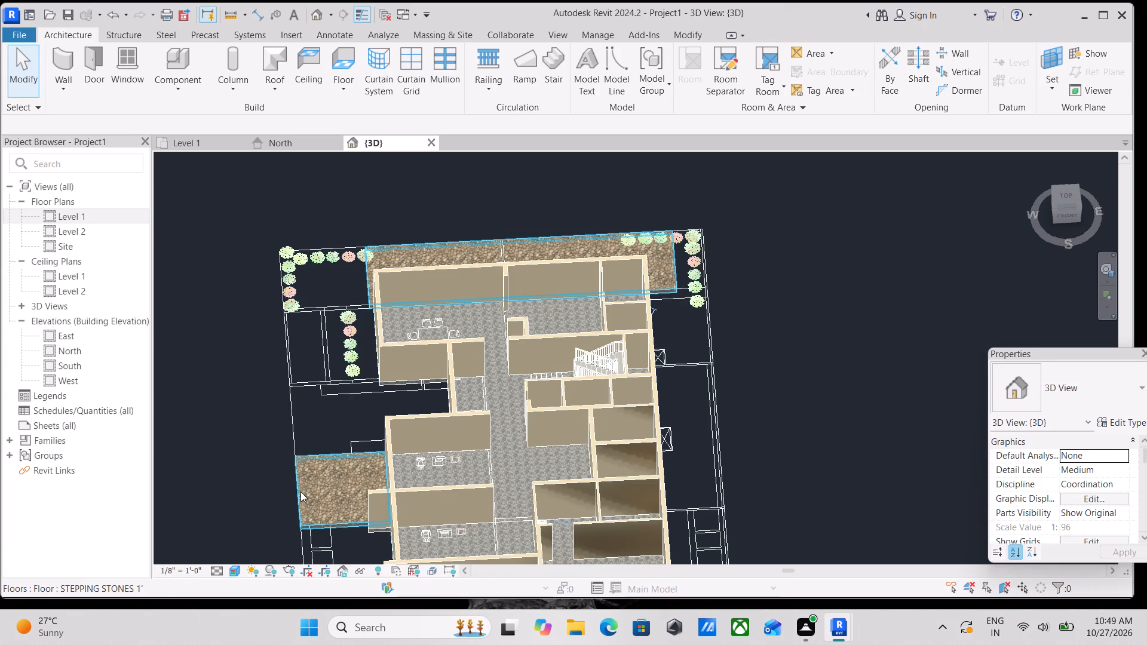
Change the floor covering the rear deck and the deck on the villa's west side to type WOOD DECK 1'.
left_click(301, 492)
left_click(1132, 384)
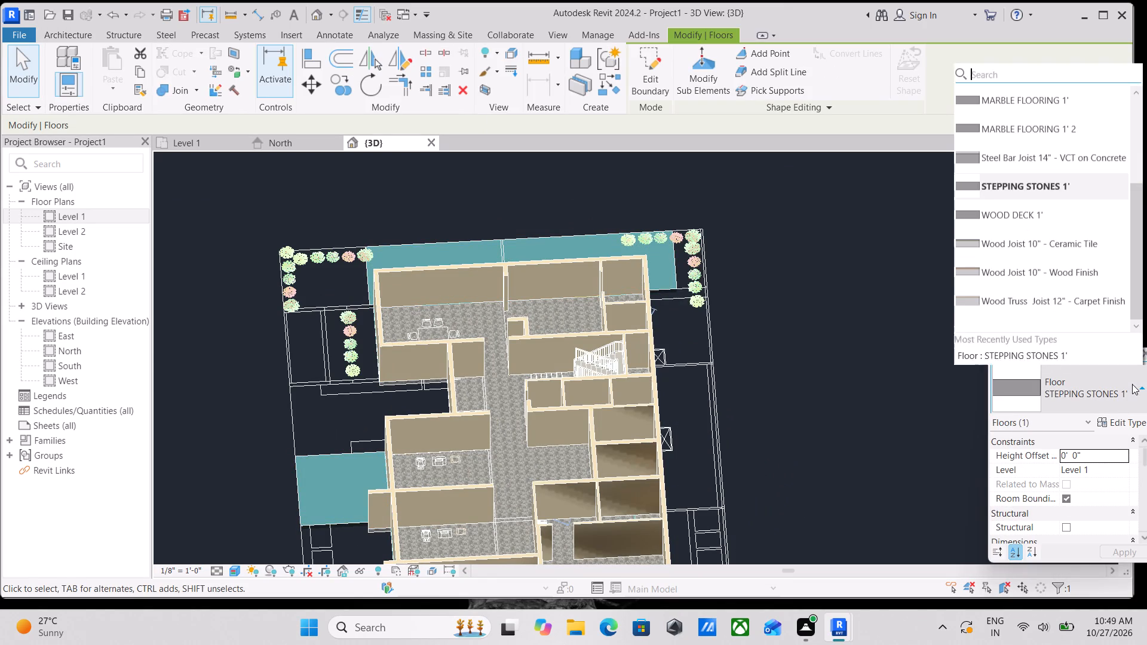
scroll(527, 508, "up", 15)
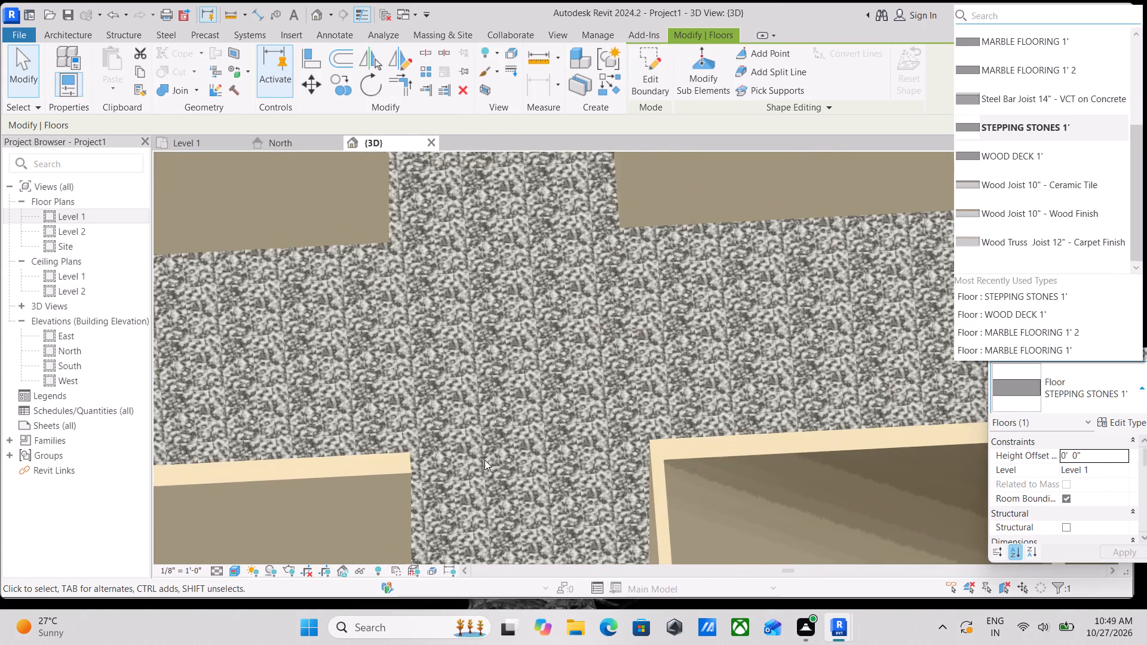
scroll(484, 460, "up", 3)
scroll(485, 459, "down", 14)
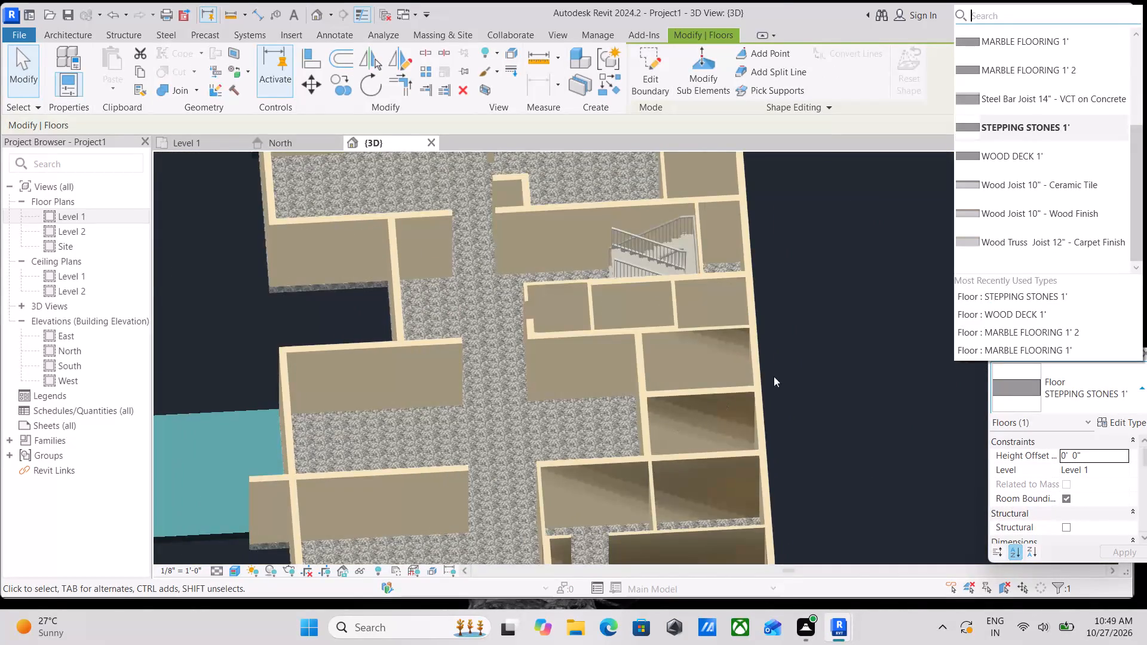
left_click(1036, 158)
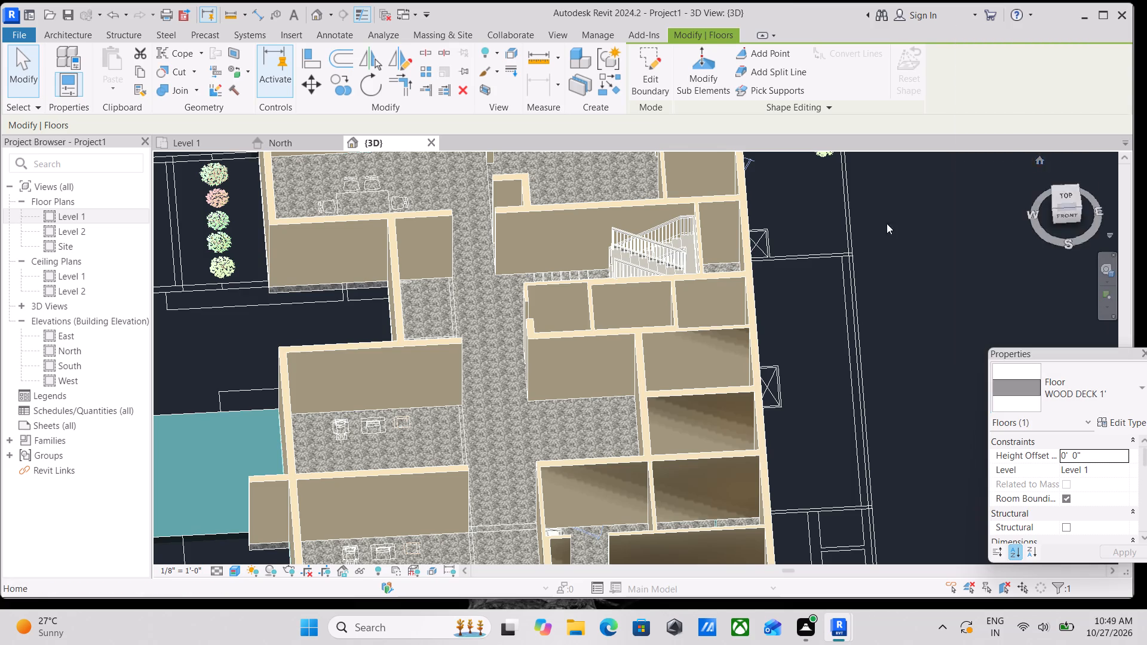
scroll(615, 311, "down", 2)
middle_click_drag(615, 311, 802, 302)
scroll(484, 399, "up", 1)
key("Escape")
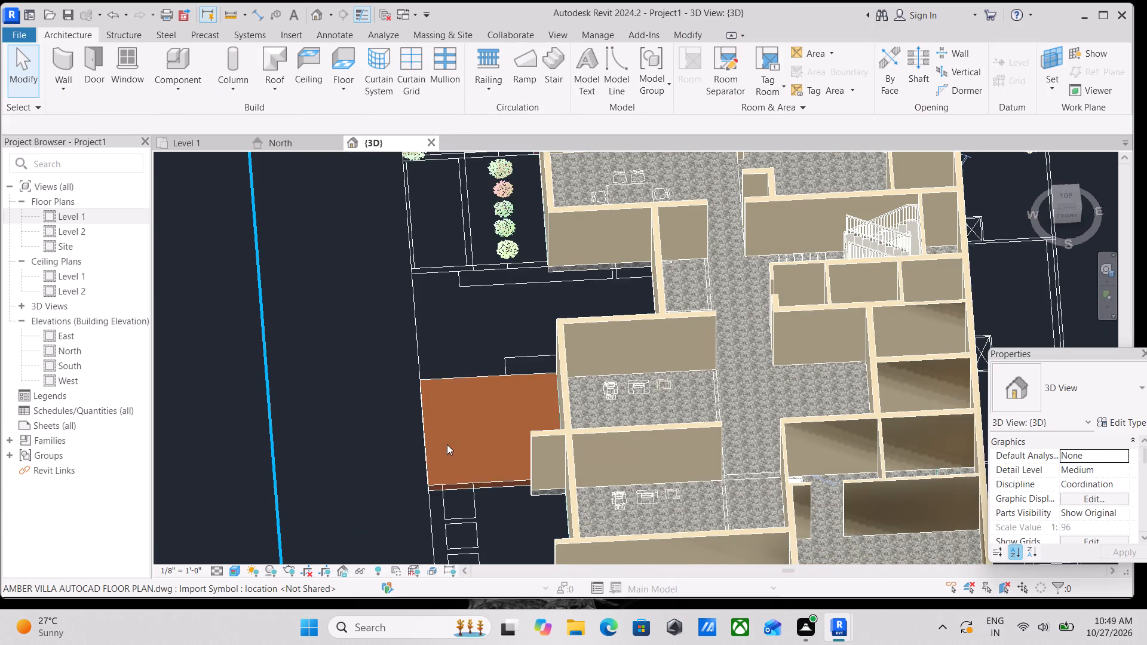
Examine the WOOD DECK 1' floors at the villa's rear and west side, up close and from a rotated angle.
scroll(446, 441, "up", 18)
scroll(496, 430, "down", 6)
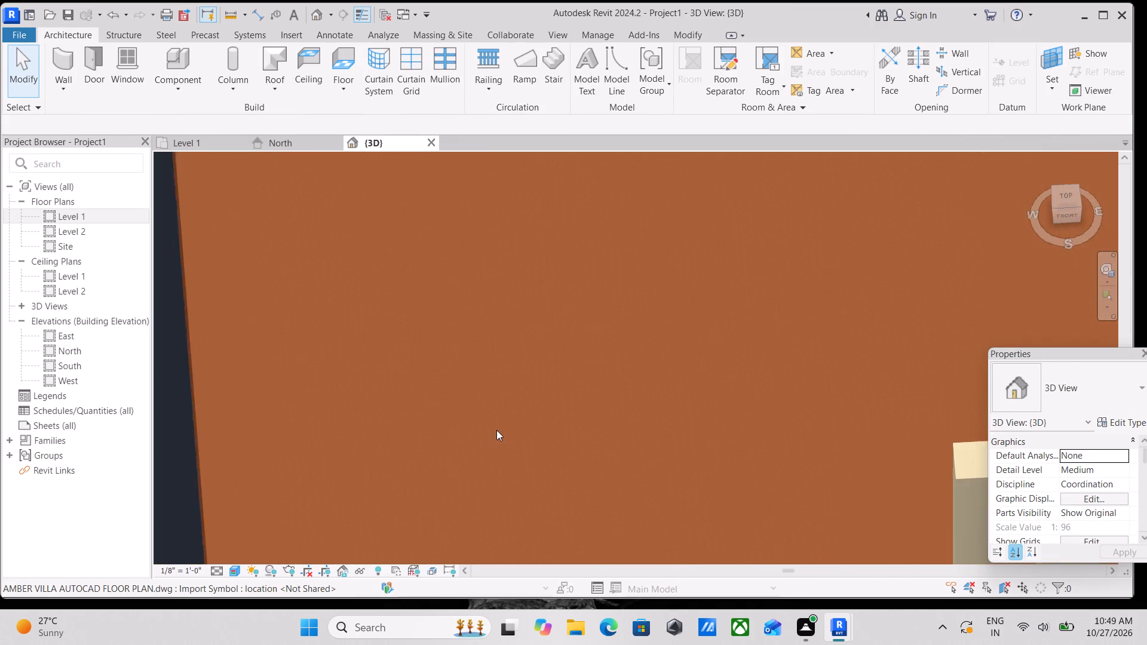
scroll(513, 412, "down", 16)
middle_click_drag(665, 297, 642, 483)
scroll(664, 360, "down", 2)
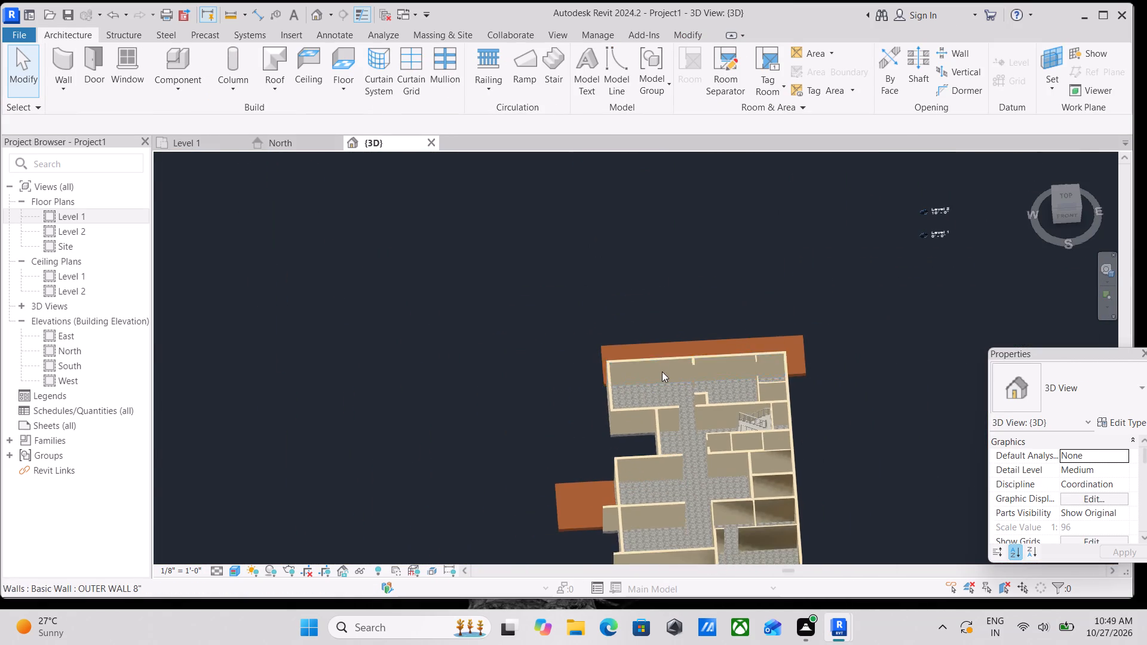
scroll(676, 385, "down", 1)
middle_click_drag(680, 374, 714, 239)
middle_click_drag(711, 296, 771, 426)
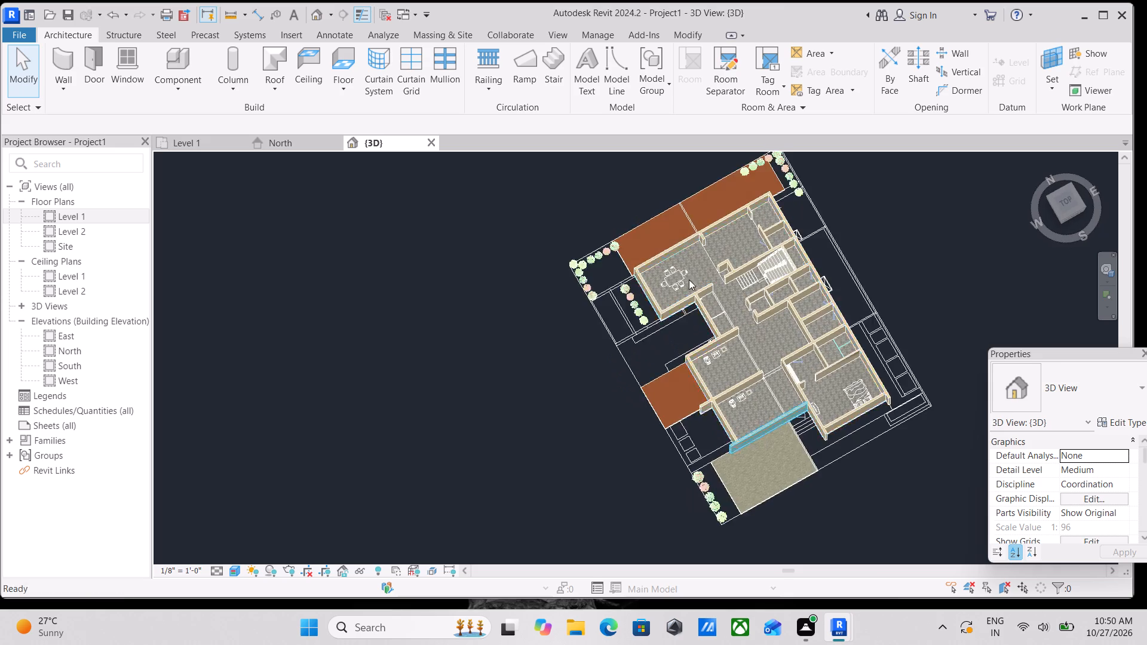
scroll(633, 182, "up", 20)
scroll(633, 182, "up", 6)
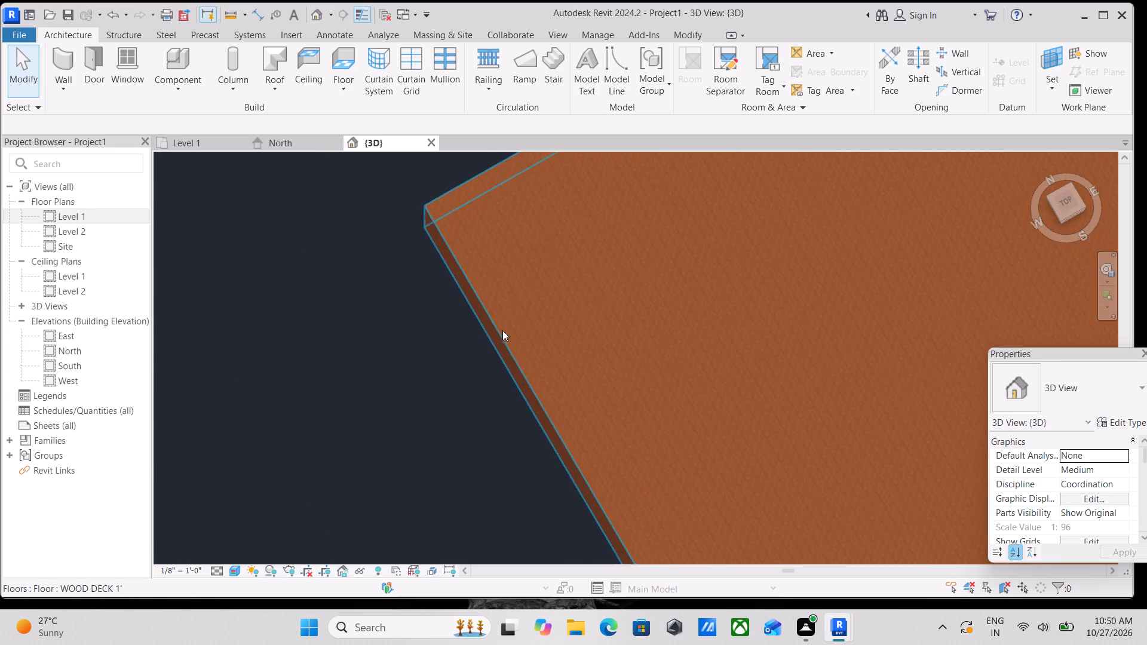
scroll(502, 330, "up", 1)
scroll(502, 330, "down", 8)
Open the WOOD DECK 1' floor type's structure material for appearance replacement and show the library's Sitework appearances.
left_click(485, 267)
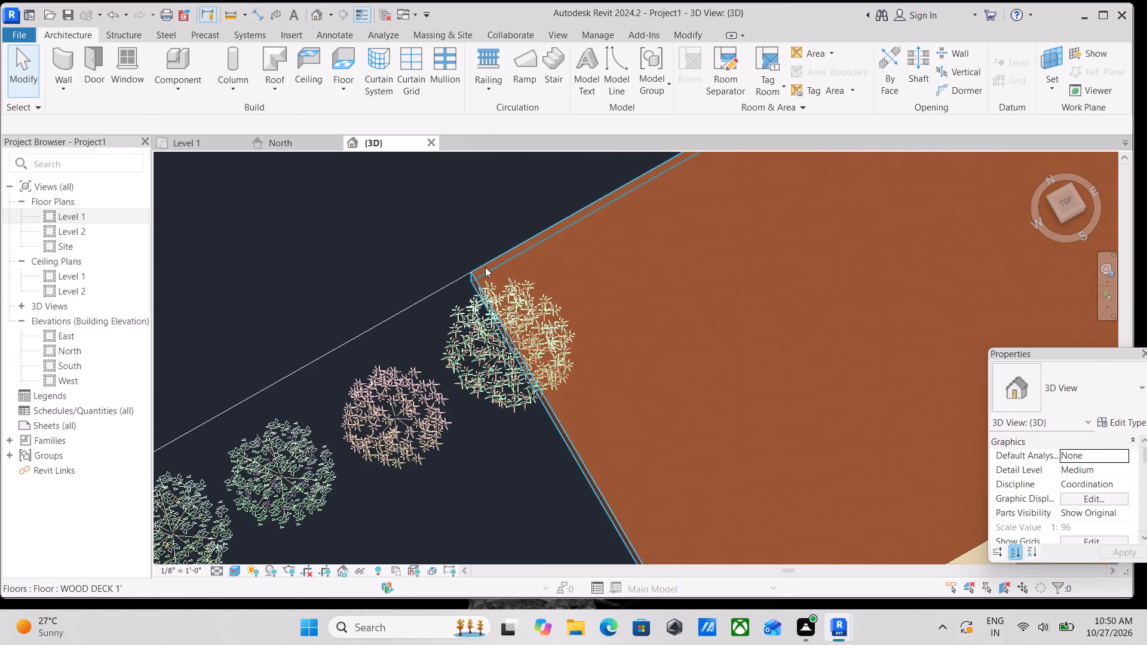
left_click(1117, 424)
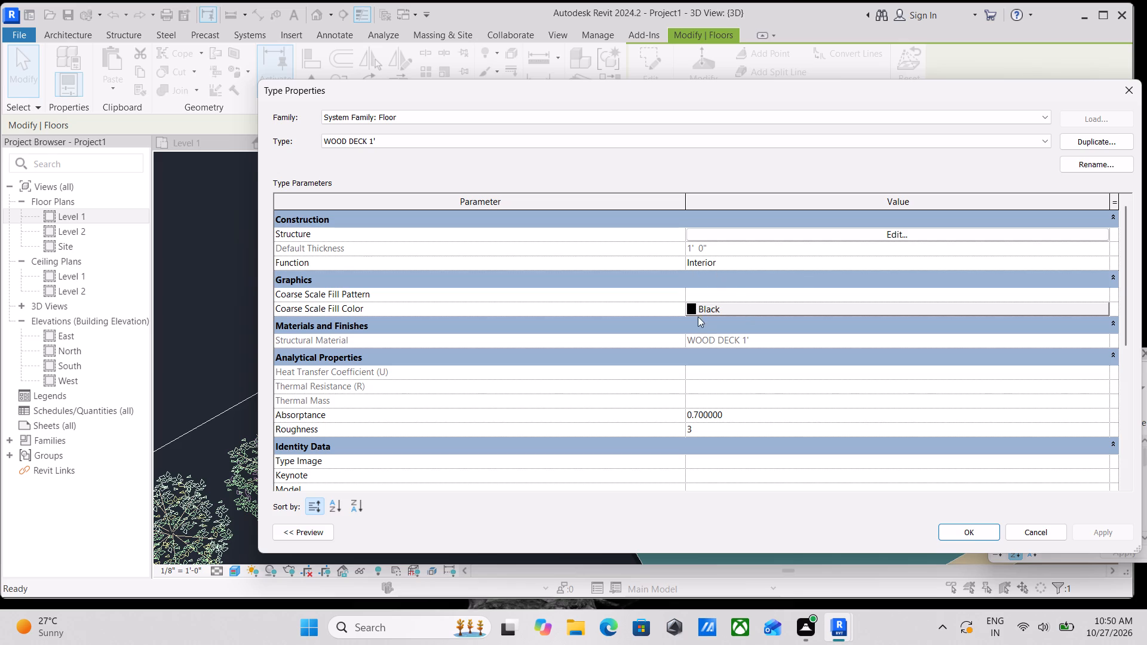
left_click(896, 229)
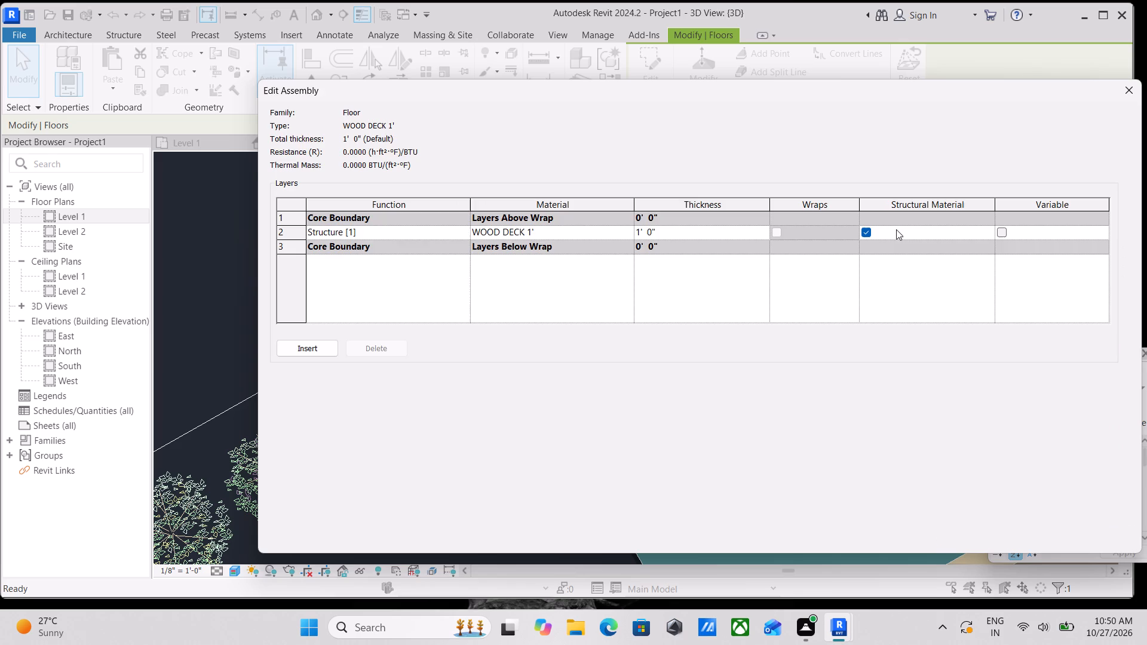
left_click(611, 226)
left_click(625, 233)
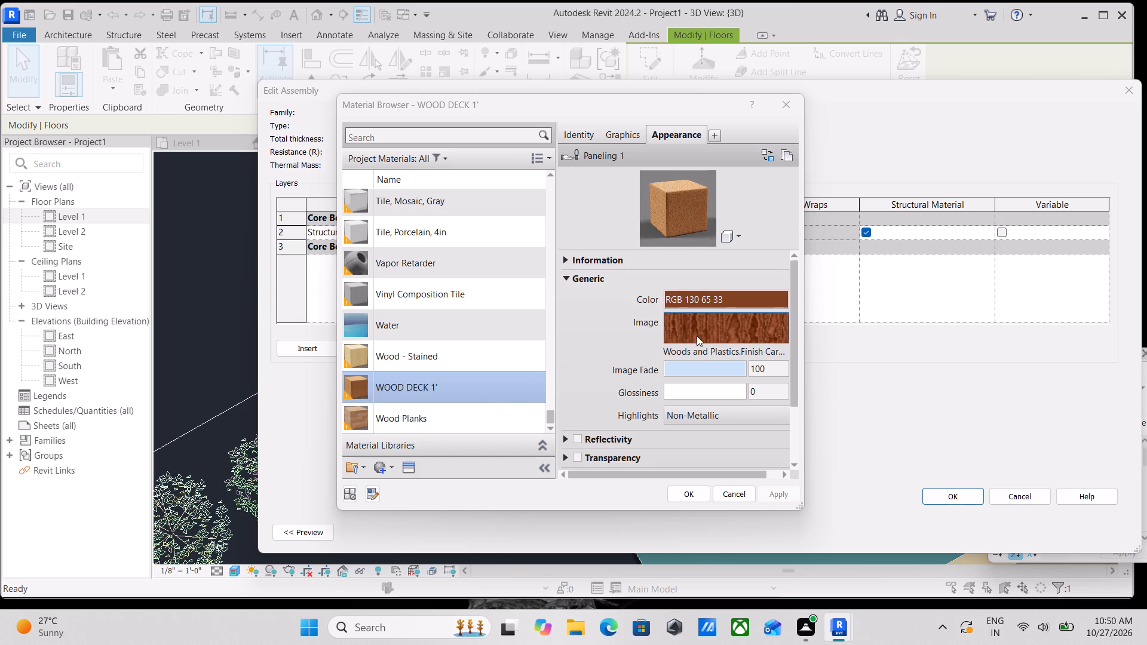
left_click(406, 469)
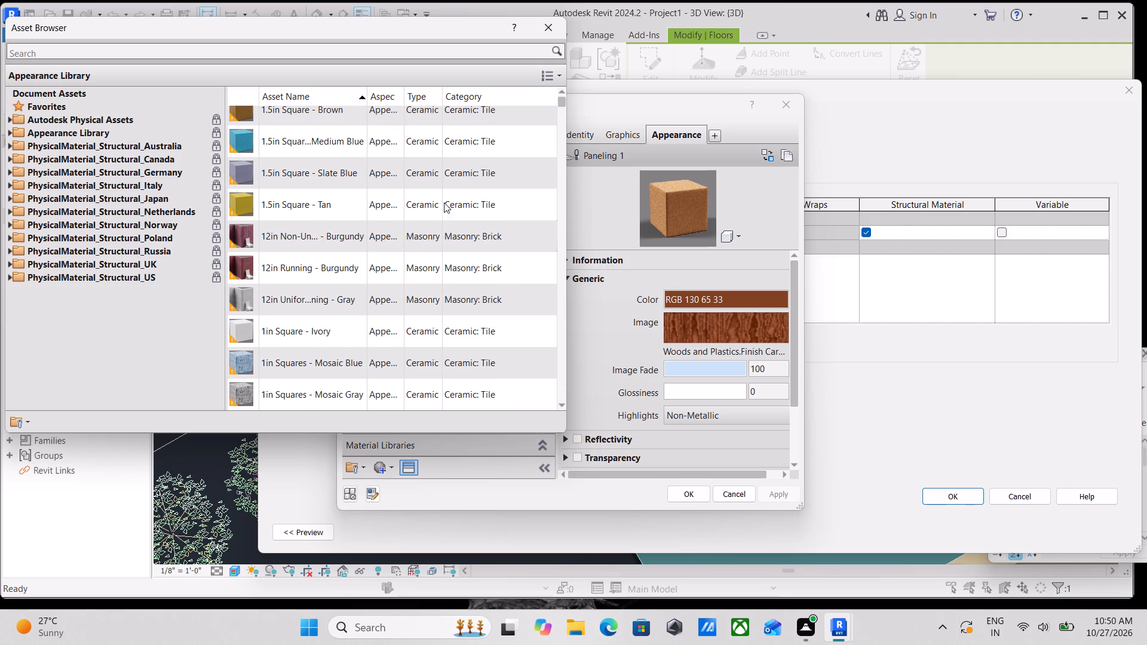
left_click(8, 136)
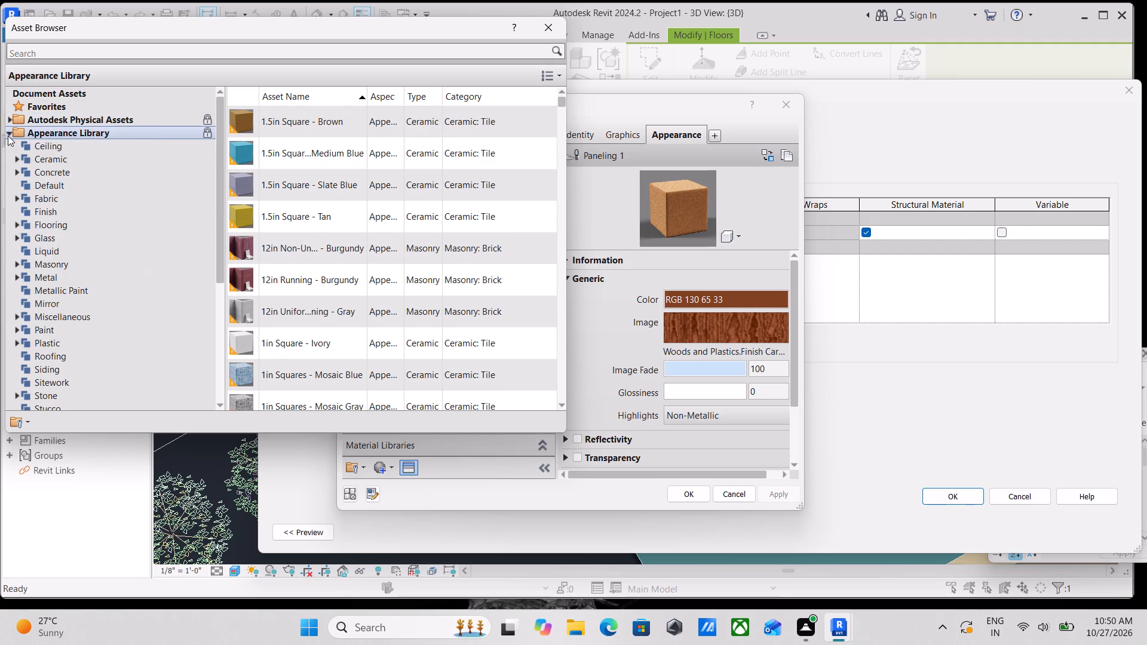
scroll(65, 271, "down", 1)
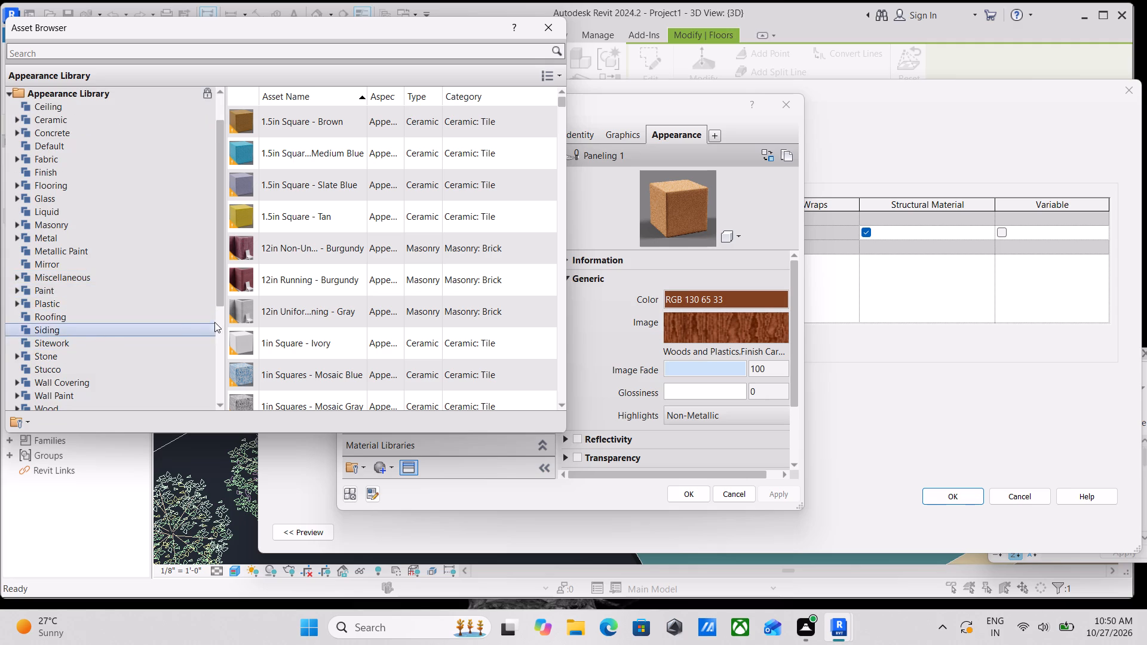
double_click(78, 345)
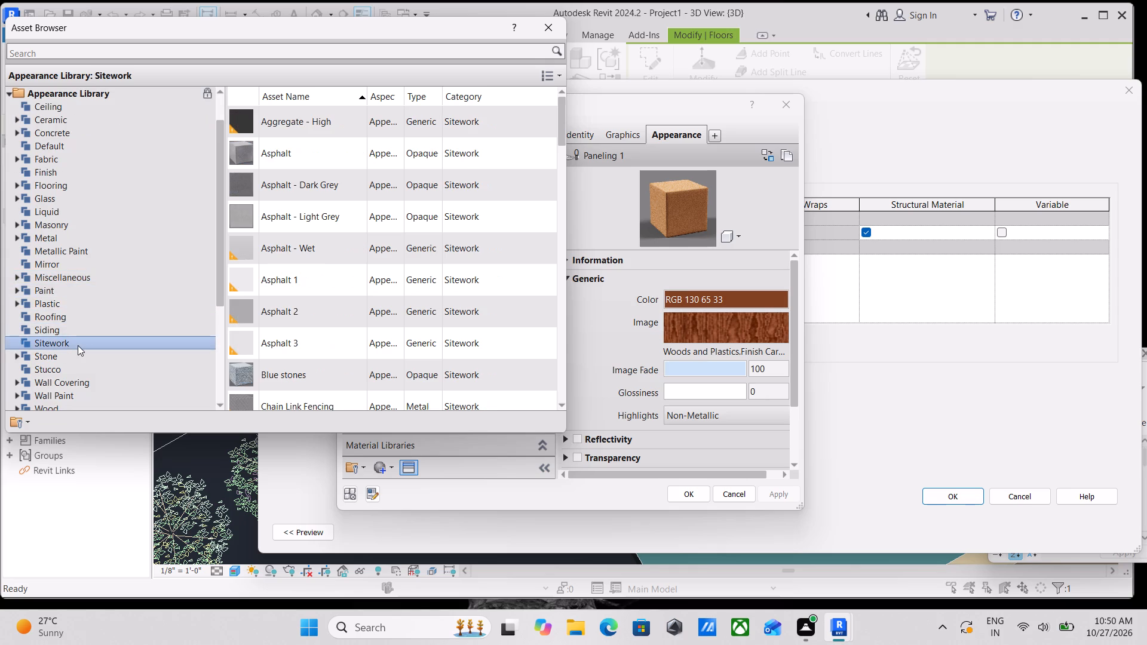
double_click(23, 345)
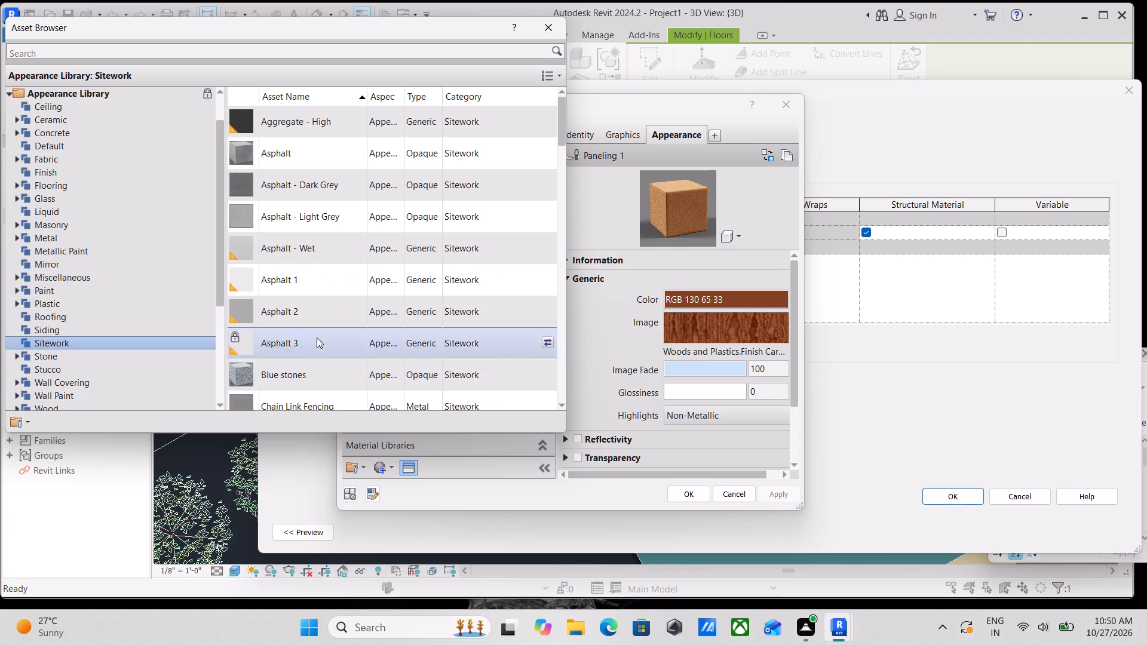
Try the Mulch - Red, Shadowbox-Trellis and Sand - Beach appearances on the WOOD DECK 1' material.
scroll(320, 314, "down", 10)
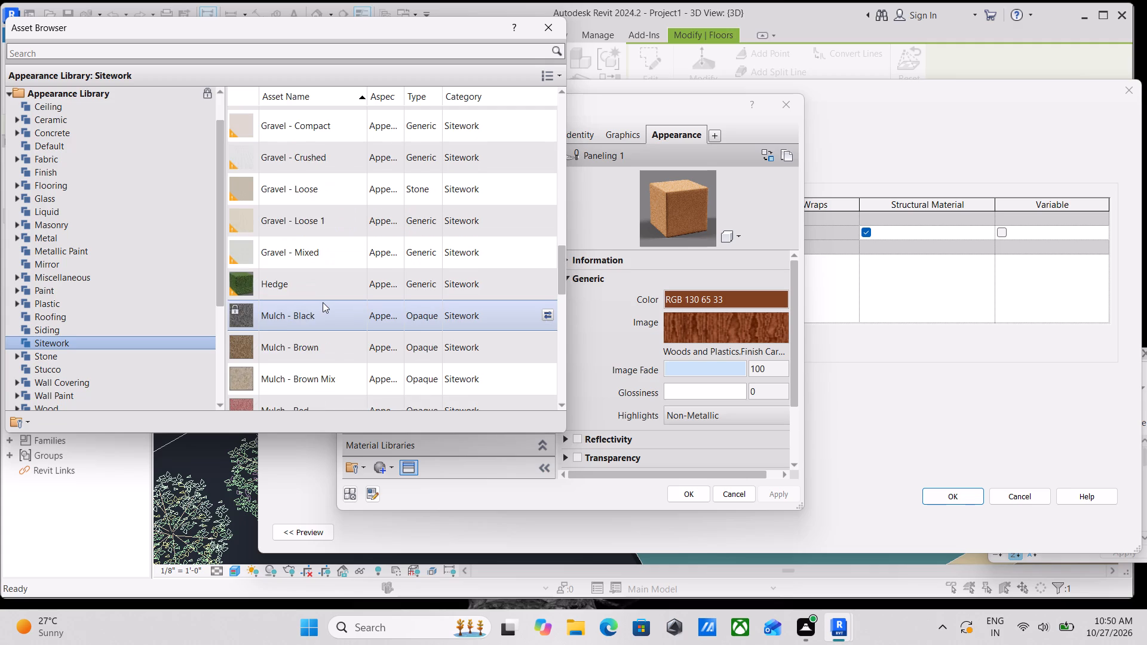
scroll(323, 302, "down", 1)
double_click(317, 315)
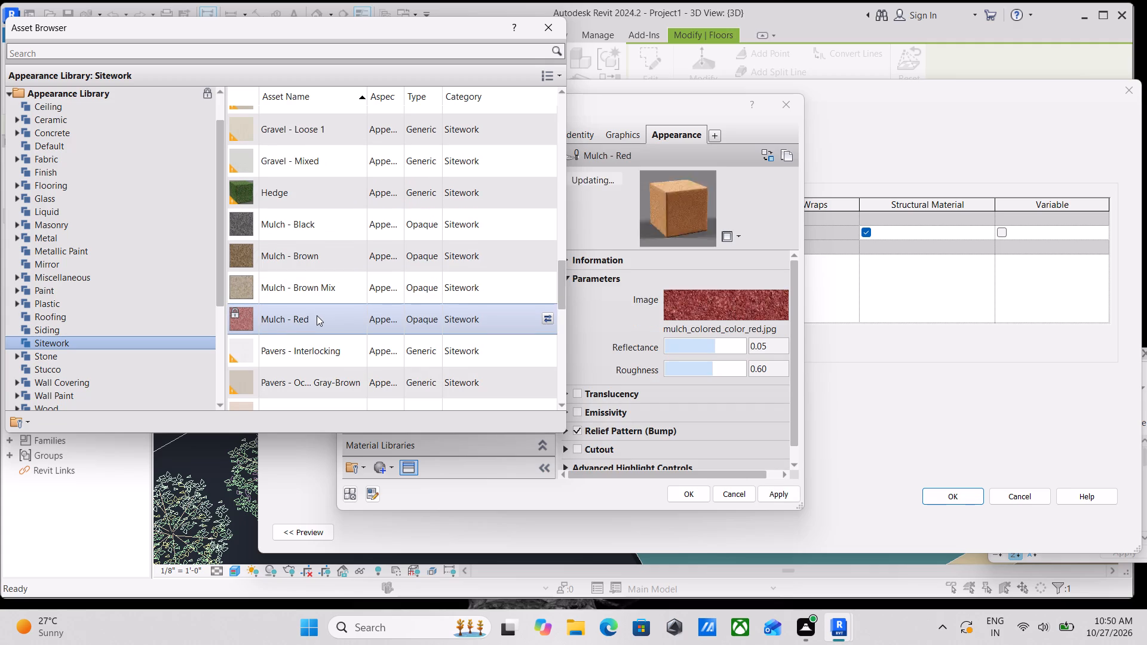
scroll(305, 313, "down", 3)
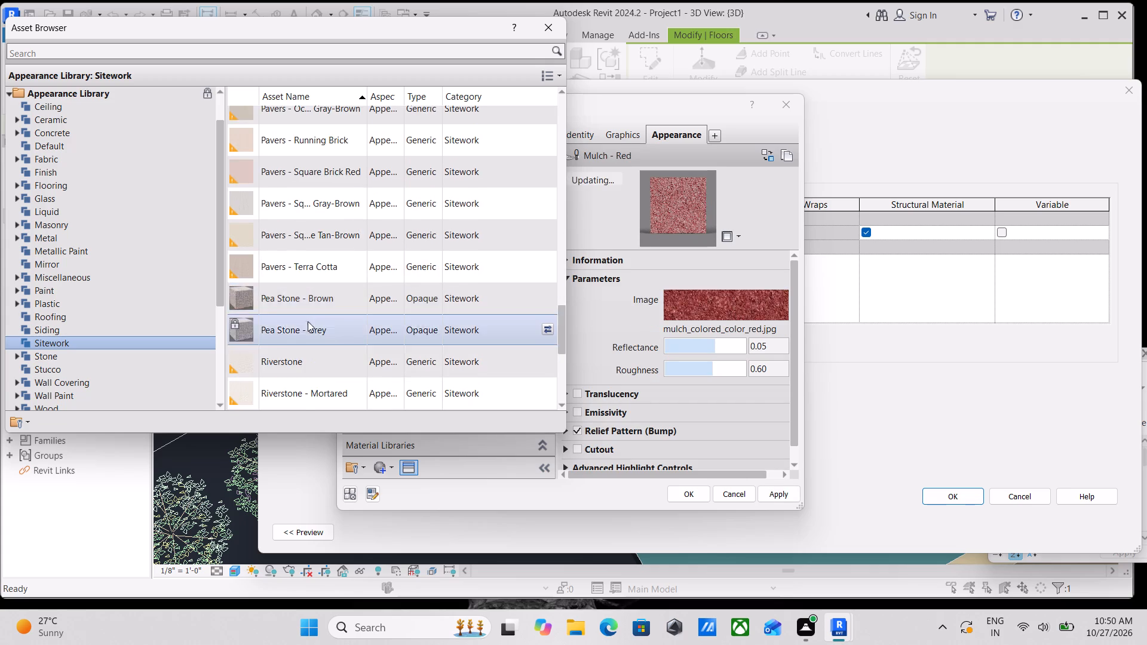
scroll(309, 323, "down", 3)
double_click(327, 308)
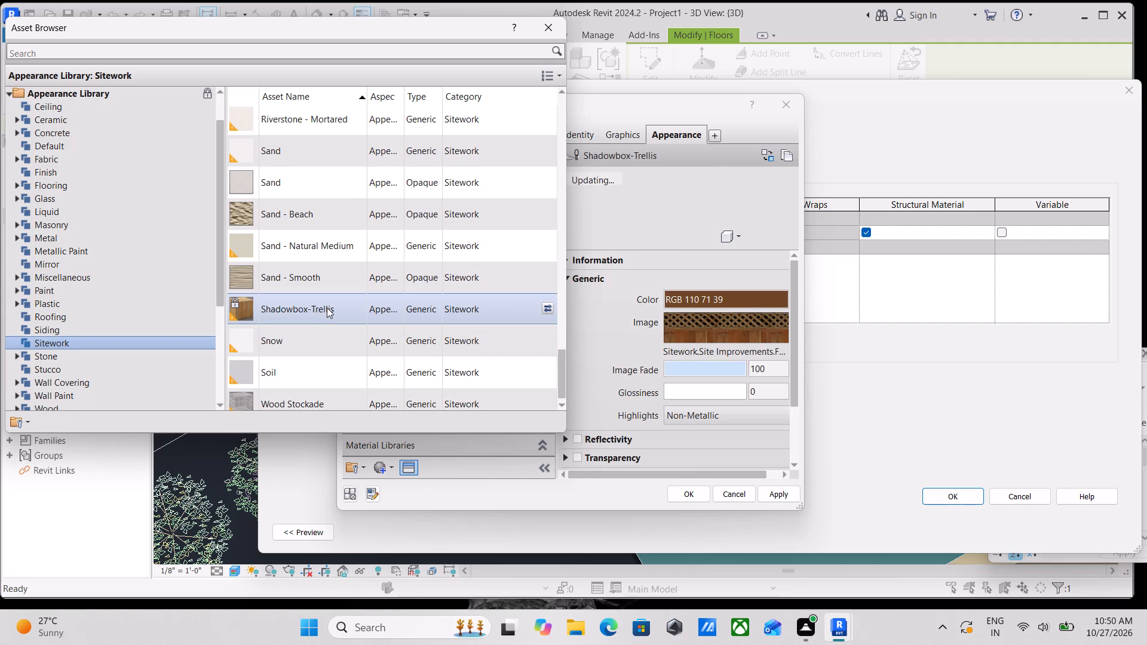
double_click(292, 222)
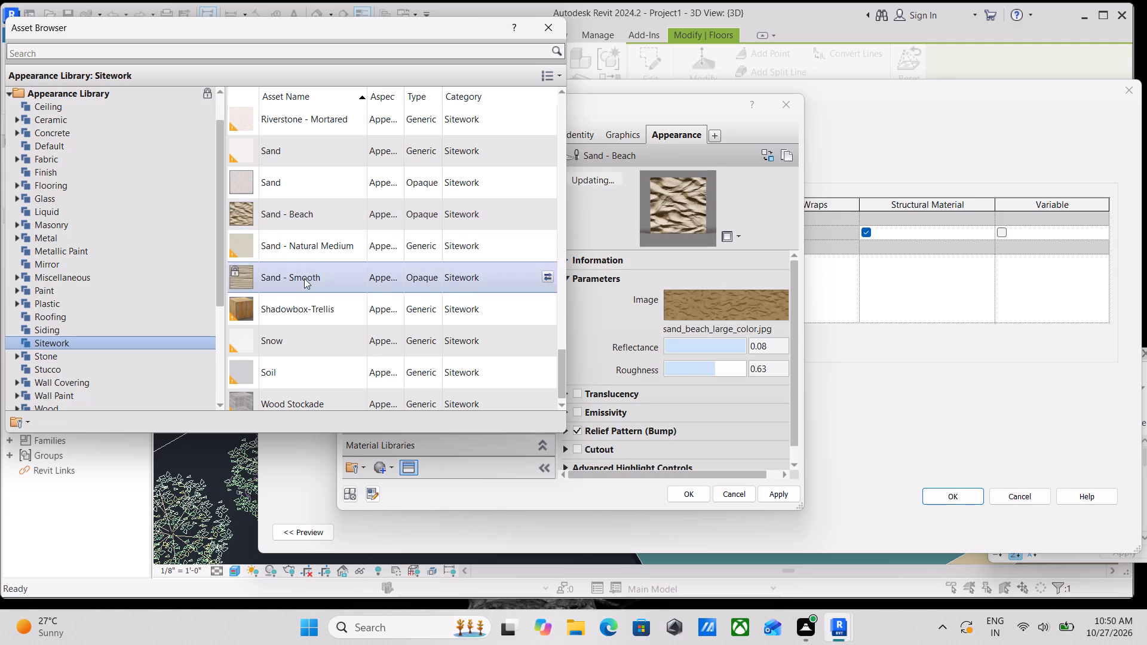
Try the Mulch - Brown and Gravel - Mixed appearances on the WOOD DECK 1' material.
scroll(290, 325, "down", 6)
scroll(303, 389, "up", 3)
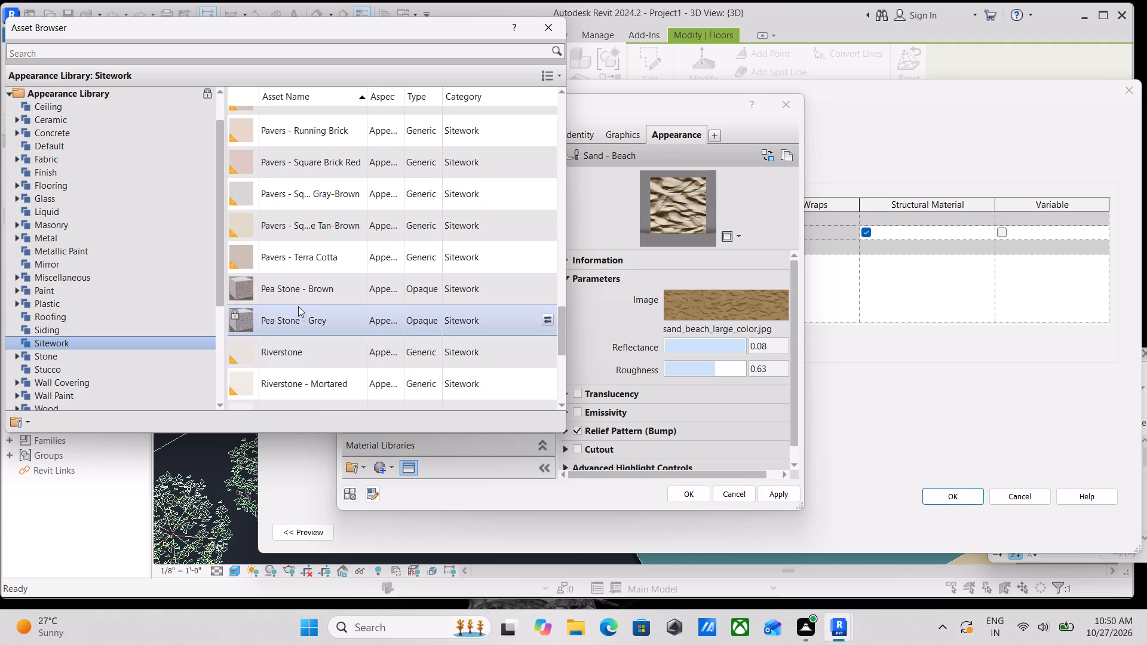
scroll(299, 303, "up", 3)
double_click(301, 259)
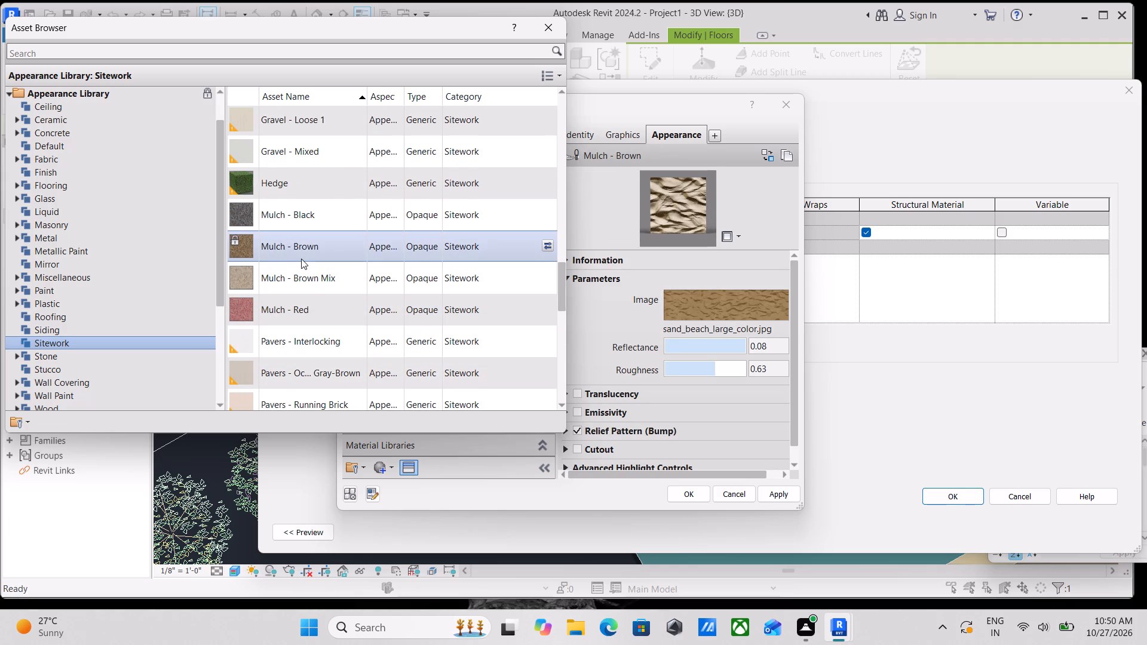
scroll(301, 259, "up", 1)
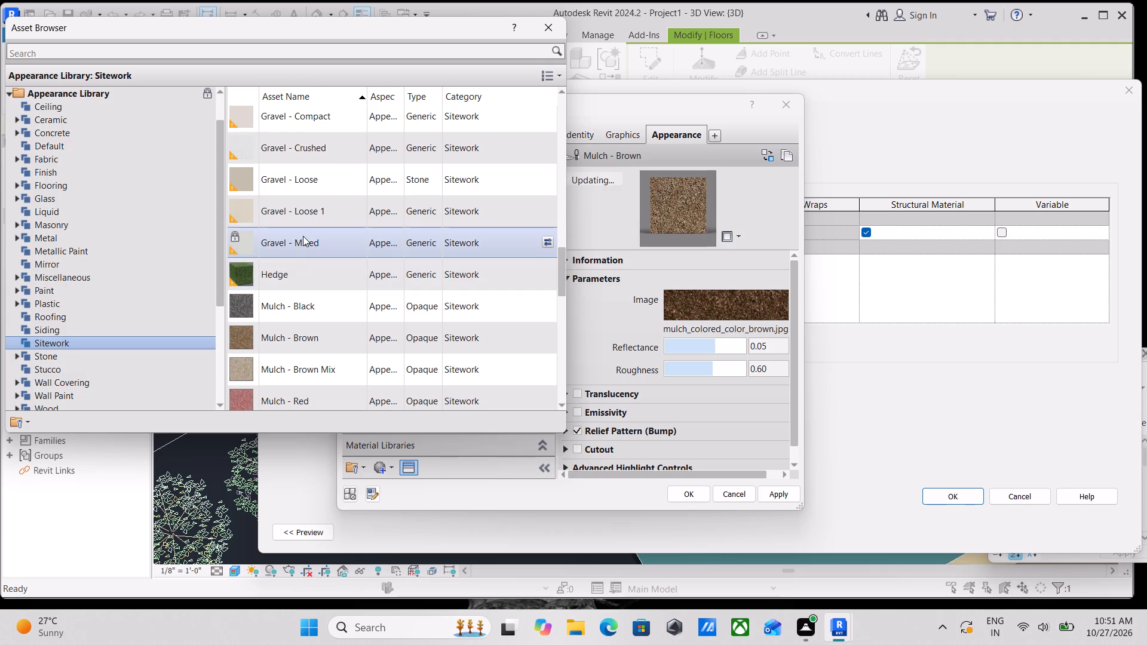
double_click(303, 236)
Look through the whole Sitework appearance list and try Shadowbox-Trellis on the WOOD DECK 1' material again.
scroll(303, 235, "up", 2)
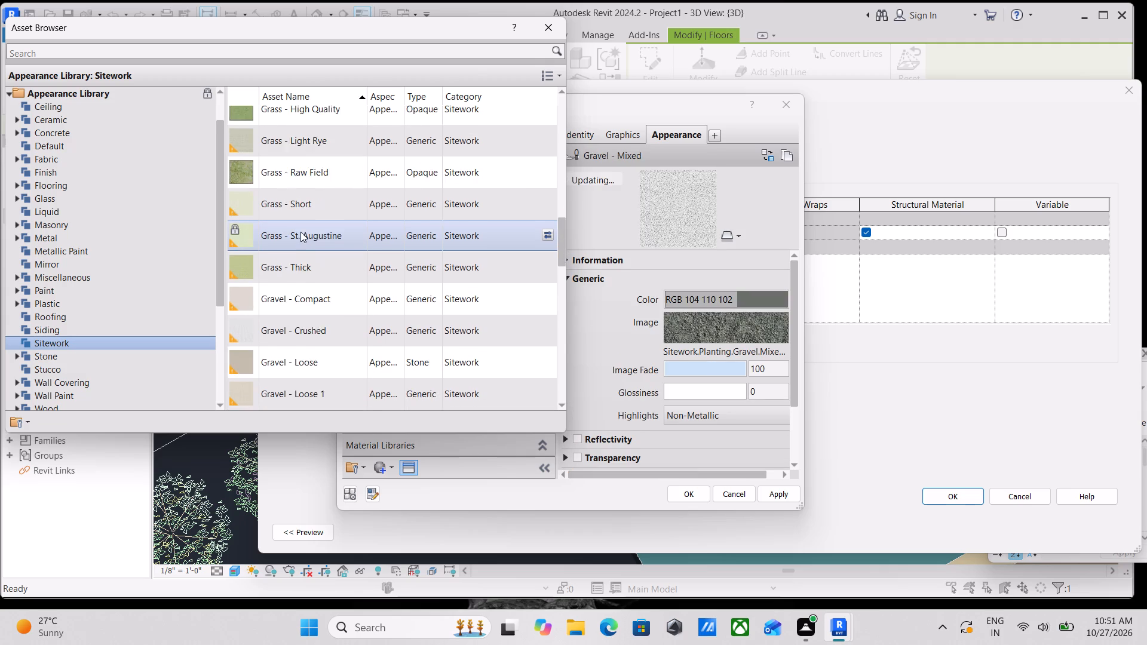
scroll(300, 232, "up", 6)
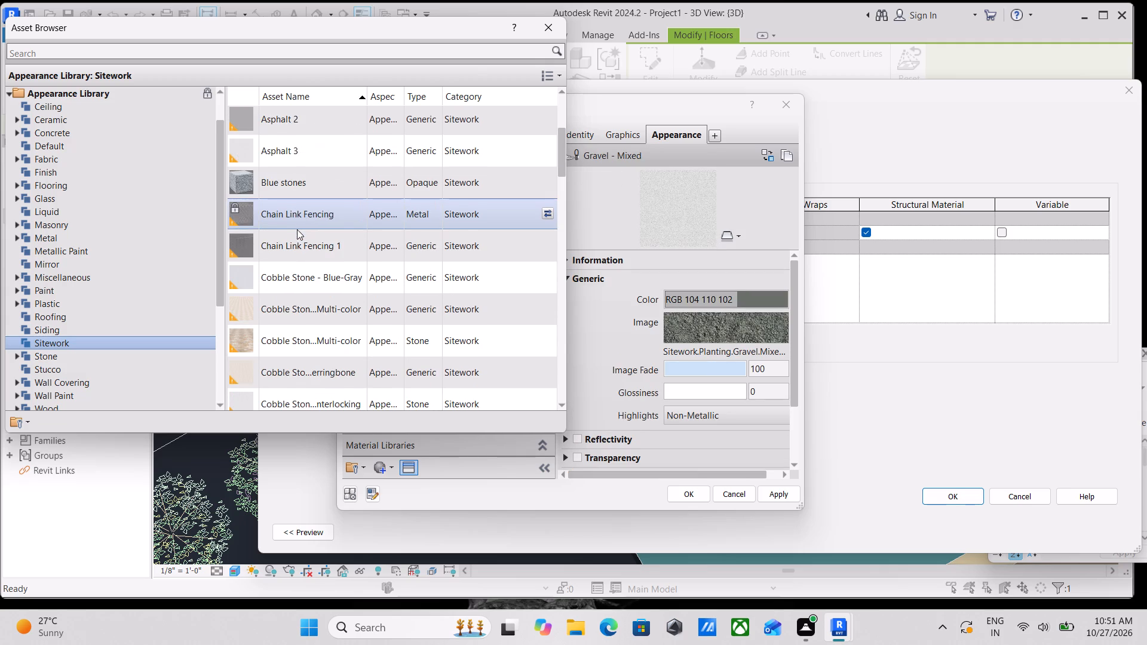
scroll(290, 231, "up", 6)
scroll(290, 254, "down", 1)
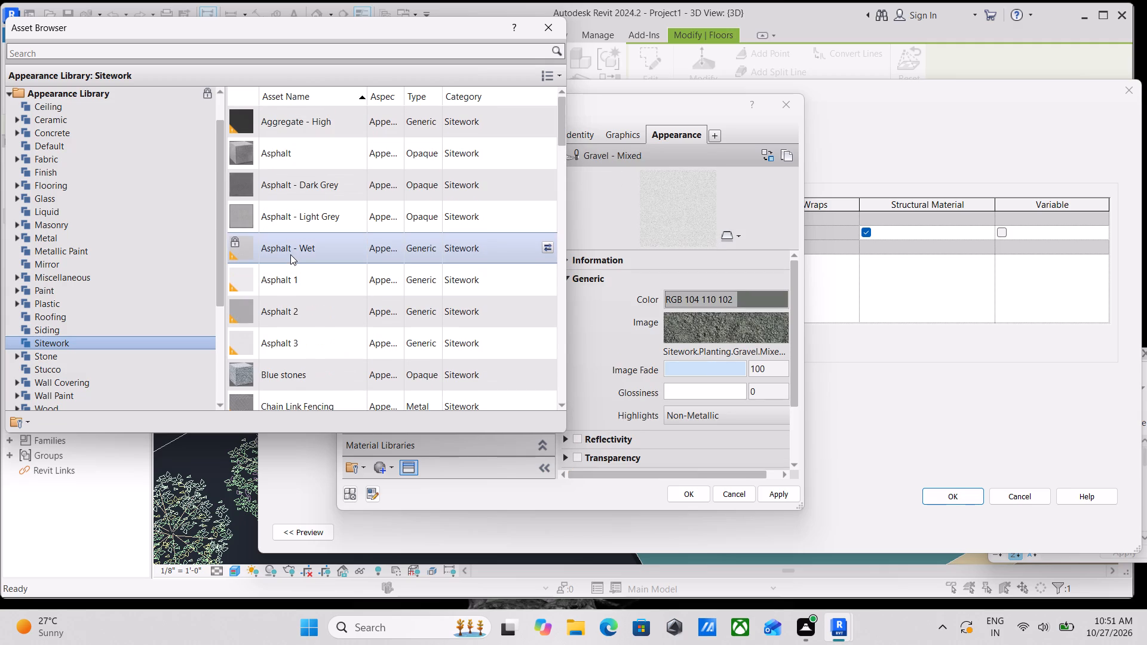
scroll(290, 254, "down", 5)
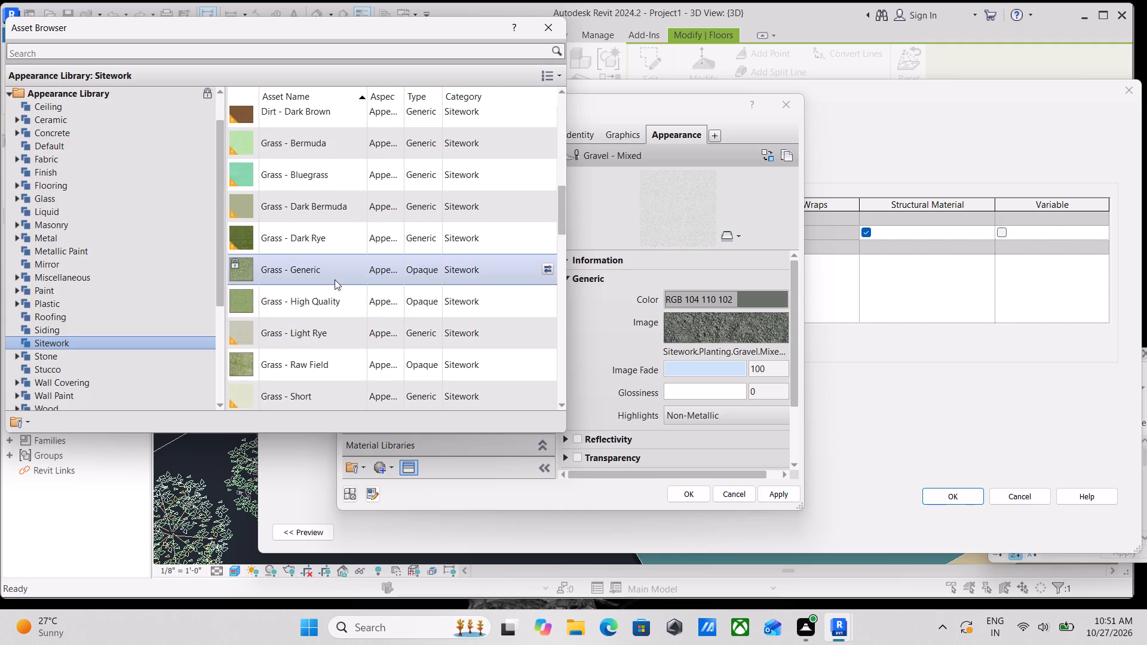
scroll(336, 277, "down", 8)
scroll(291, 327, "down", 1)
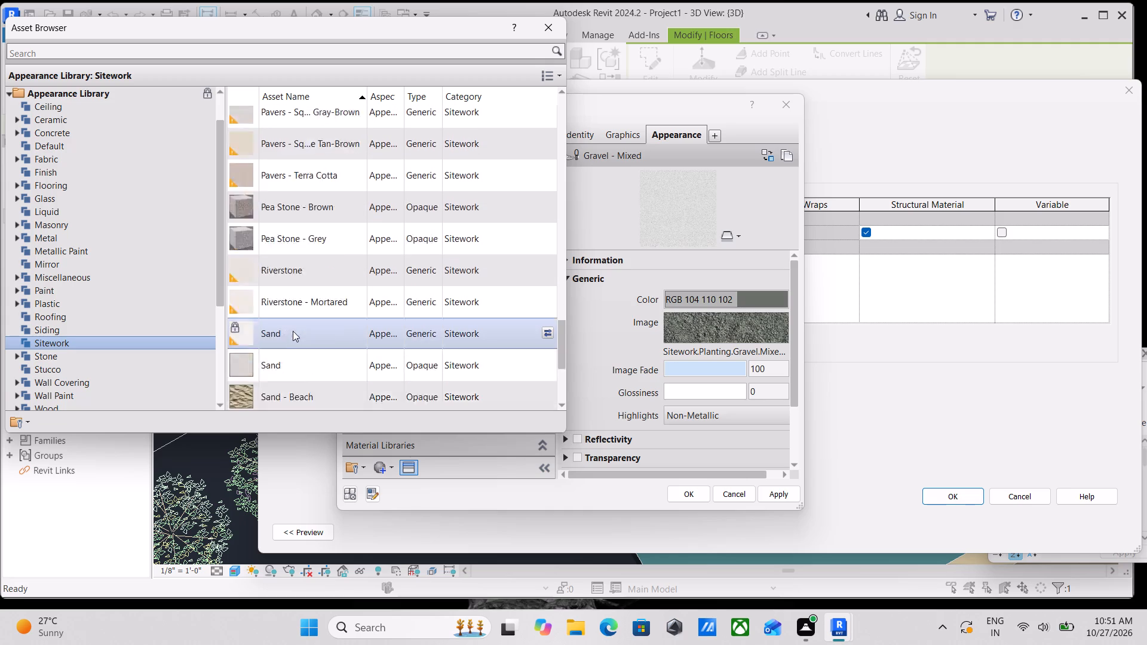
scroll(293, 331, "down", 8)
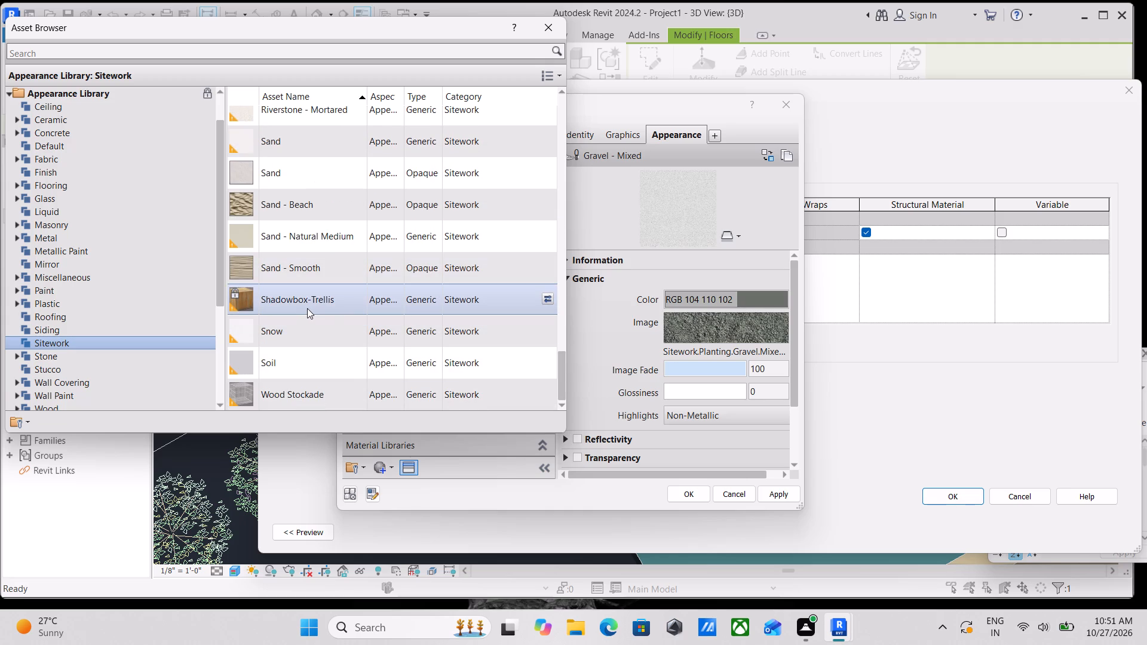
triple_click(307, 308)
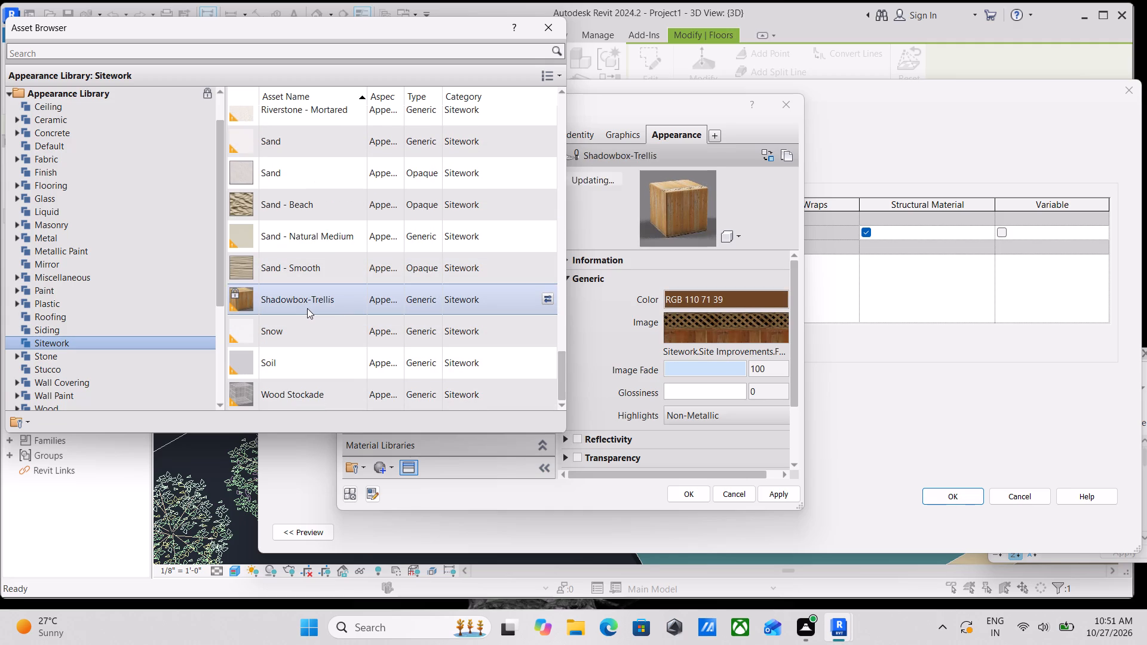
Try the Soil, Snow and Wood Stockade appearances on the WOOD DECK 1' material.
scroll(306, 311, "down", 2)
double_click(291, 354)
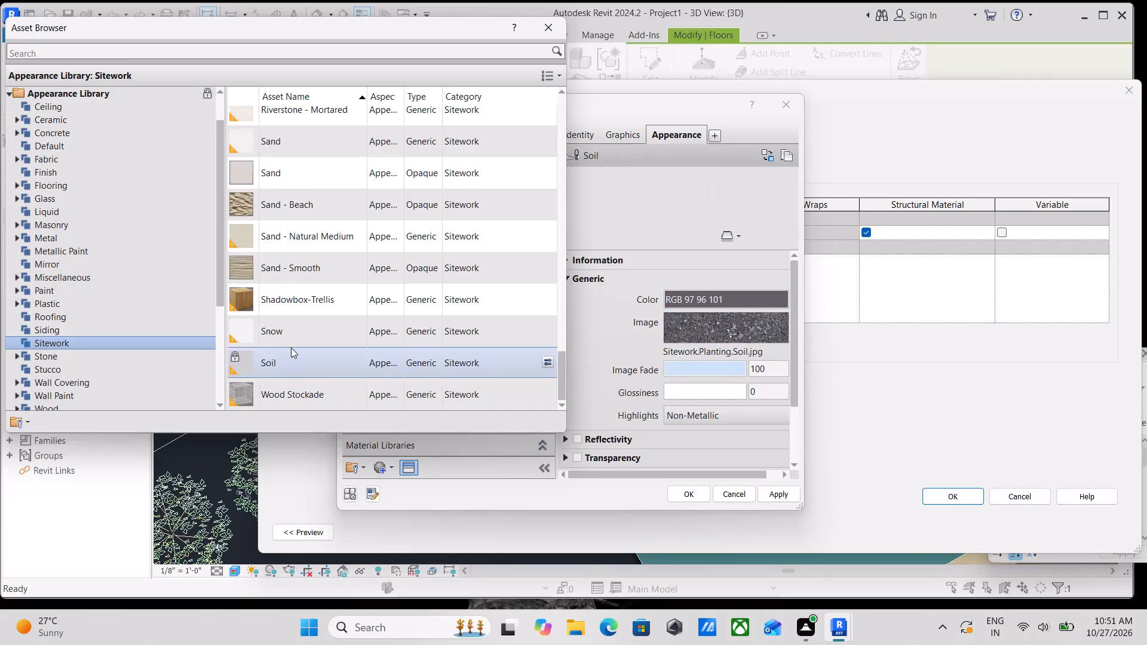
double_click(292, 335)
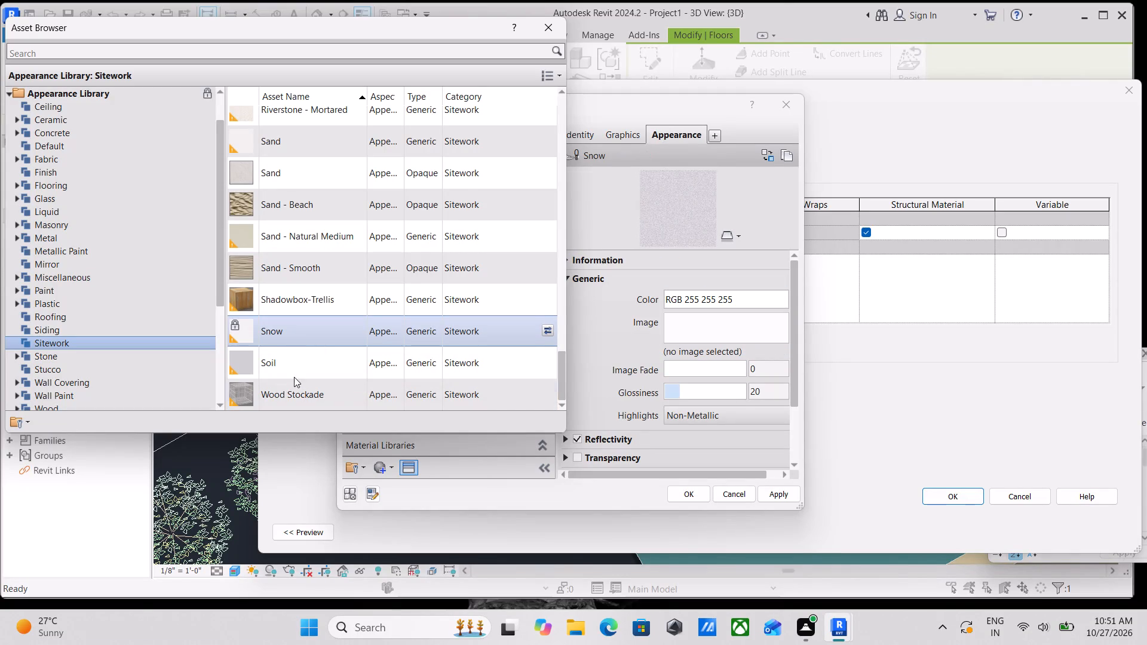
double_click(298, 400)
Assign the Gravel - Loose sitework appearance to the WOOD DECK 1' material.
scroll(295, 277, "up", 2)
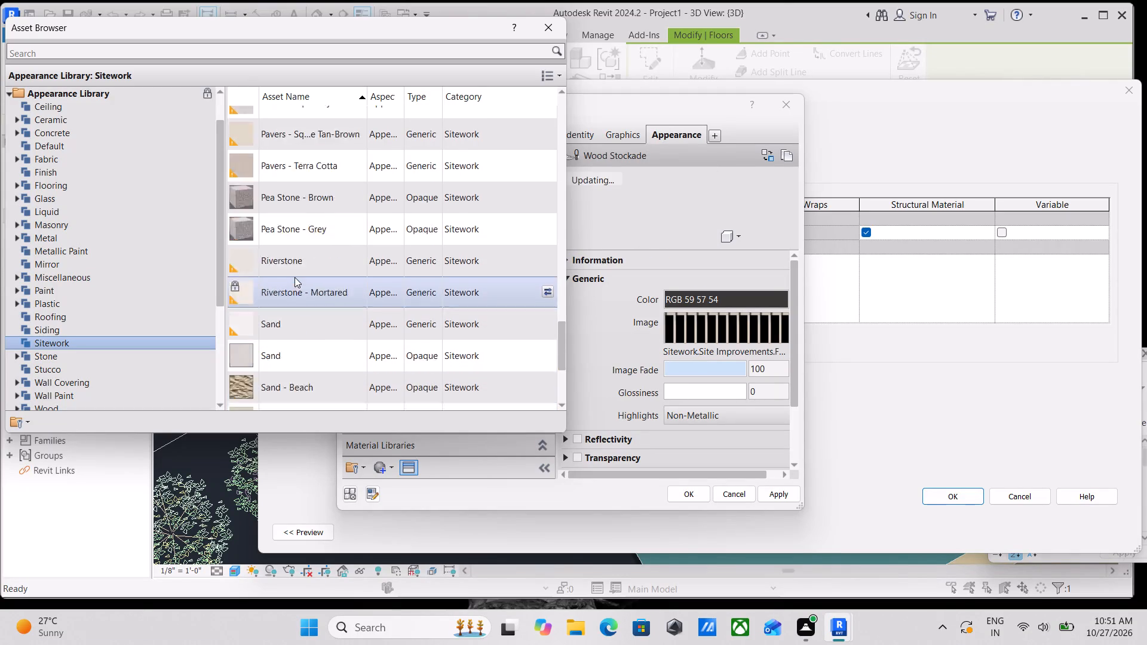
scroll(295, 277, "up", 9)
scroll(303, 293, "down", 1)
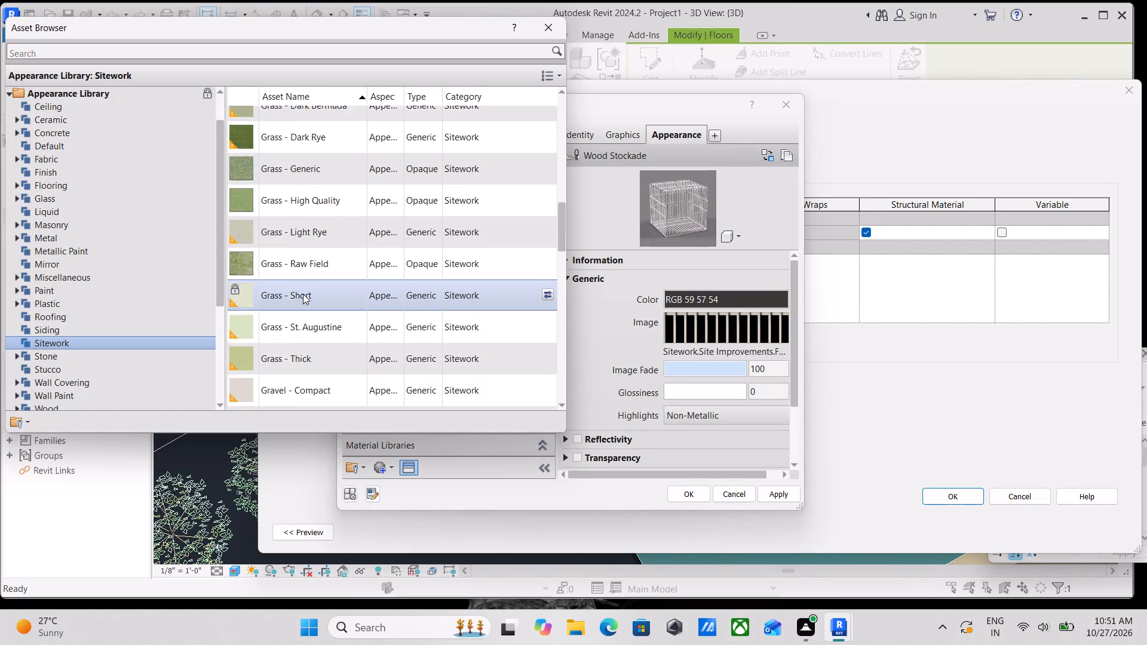
scroll(303, 294, "down", 2)
double_click(317, 282)
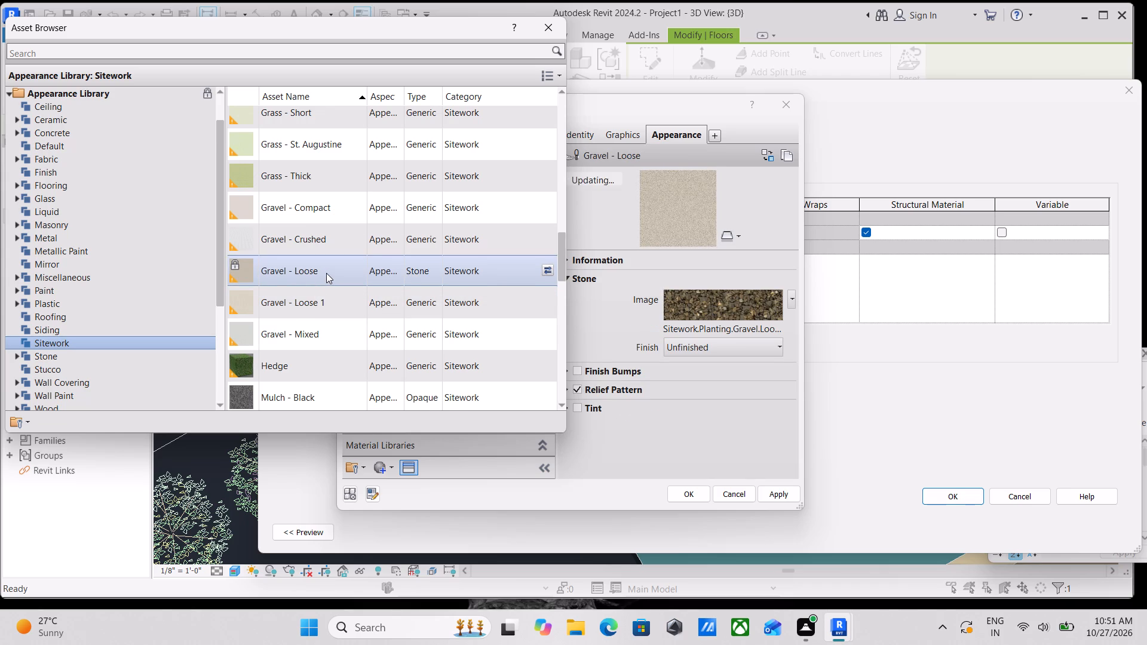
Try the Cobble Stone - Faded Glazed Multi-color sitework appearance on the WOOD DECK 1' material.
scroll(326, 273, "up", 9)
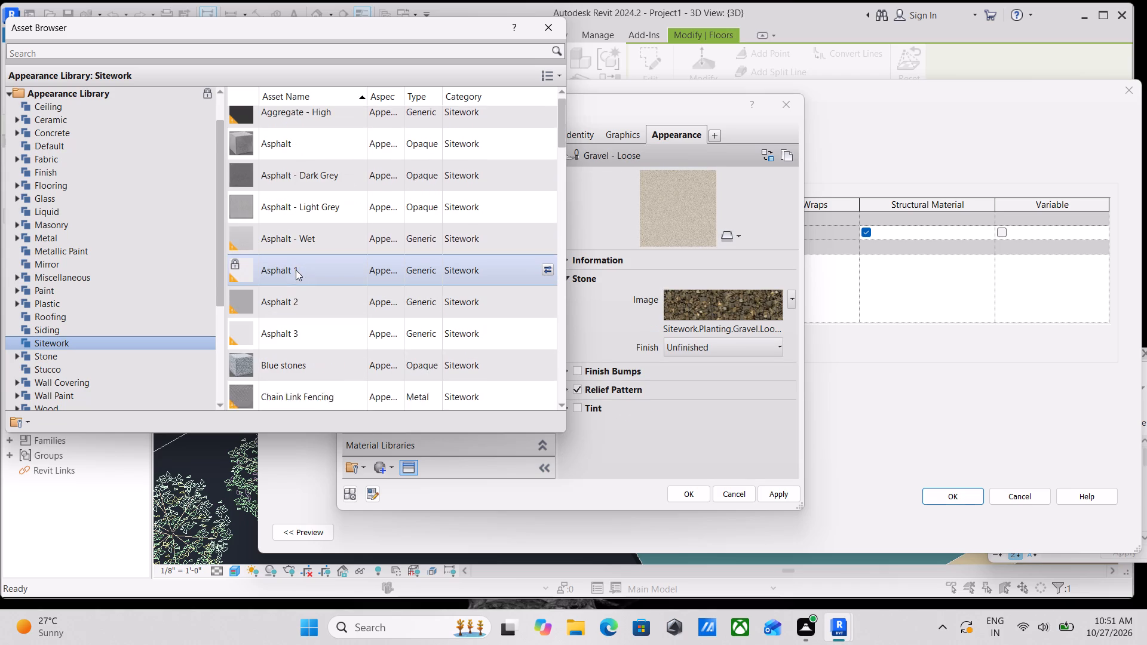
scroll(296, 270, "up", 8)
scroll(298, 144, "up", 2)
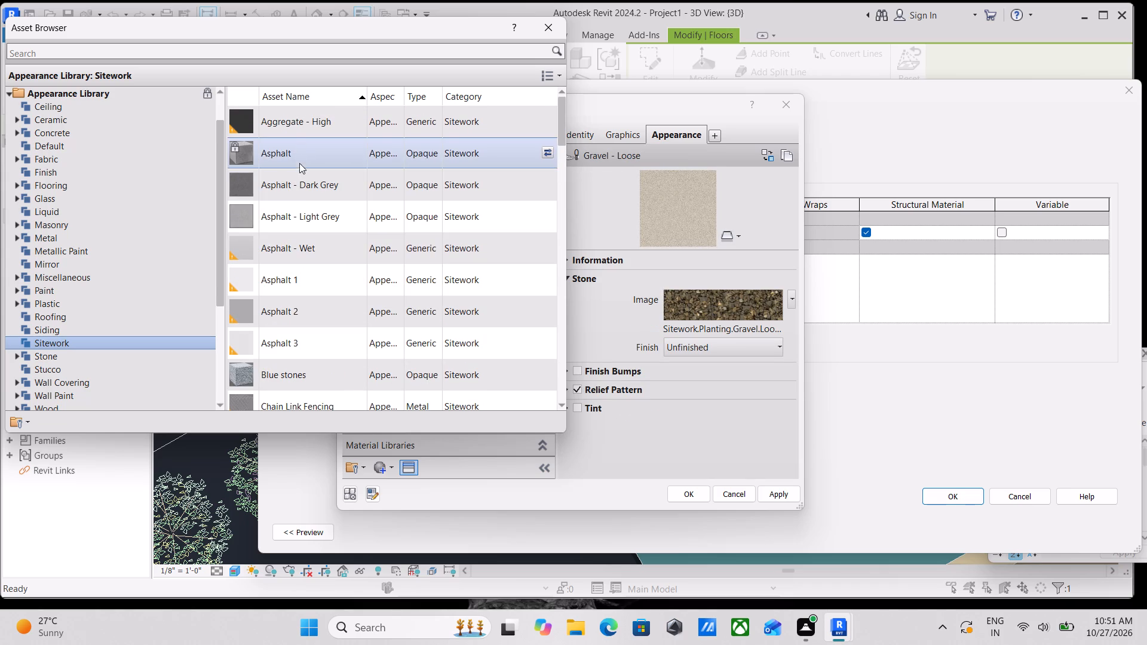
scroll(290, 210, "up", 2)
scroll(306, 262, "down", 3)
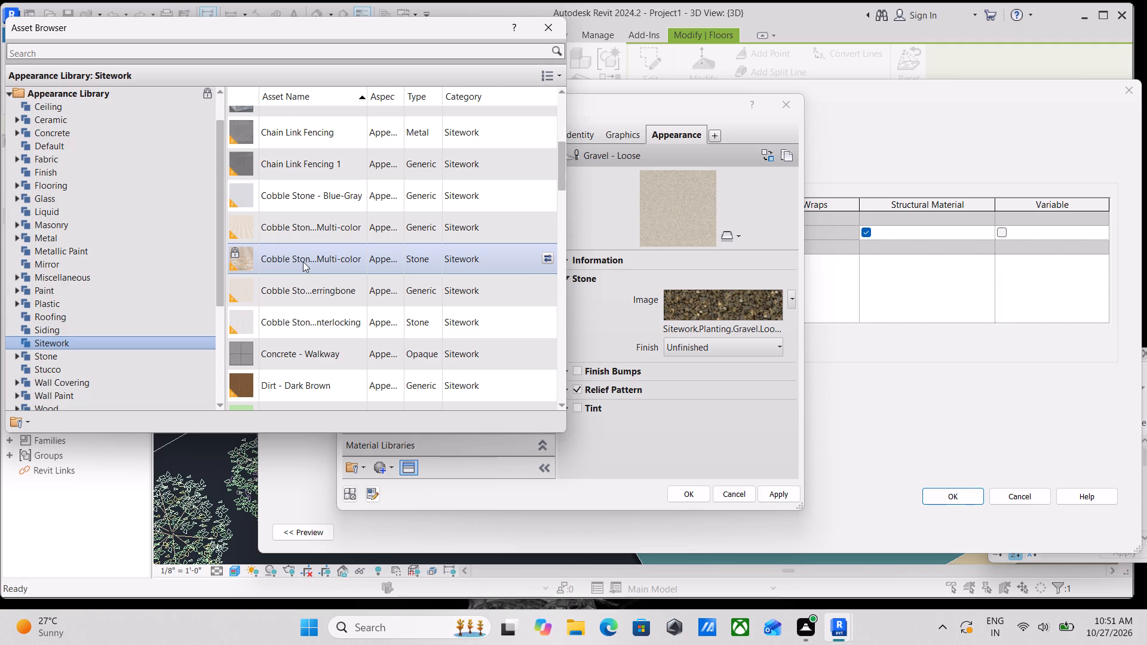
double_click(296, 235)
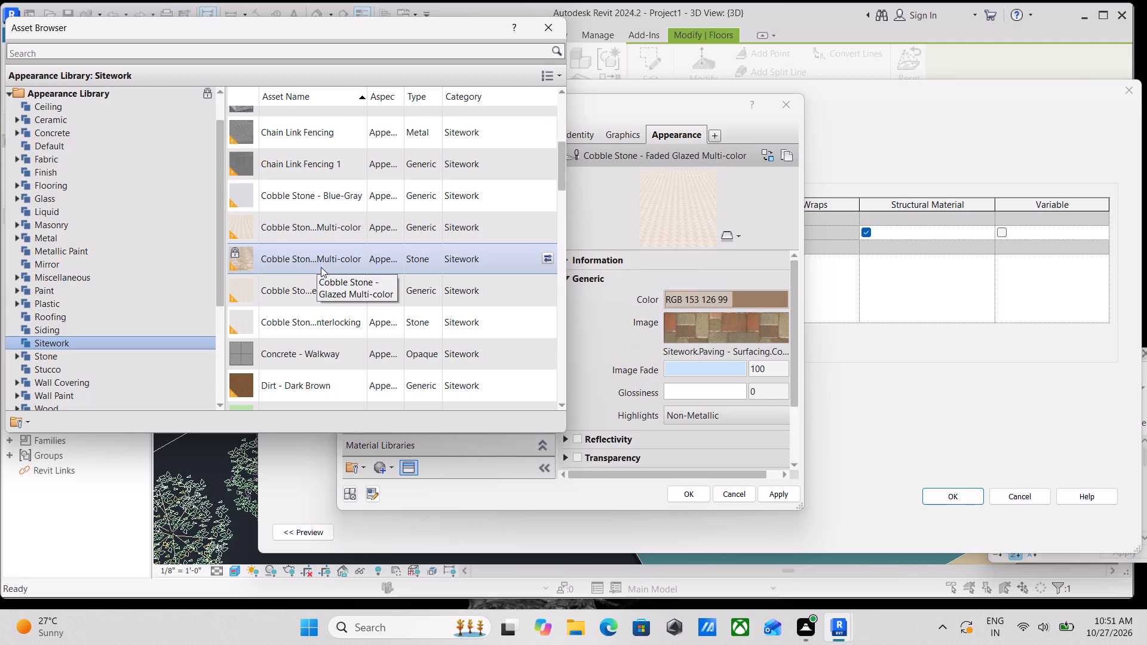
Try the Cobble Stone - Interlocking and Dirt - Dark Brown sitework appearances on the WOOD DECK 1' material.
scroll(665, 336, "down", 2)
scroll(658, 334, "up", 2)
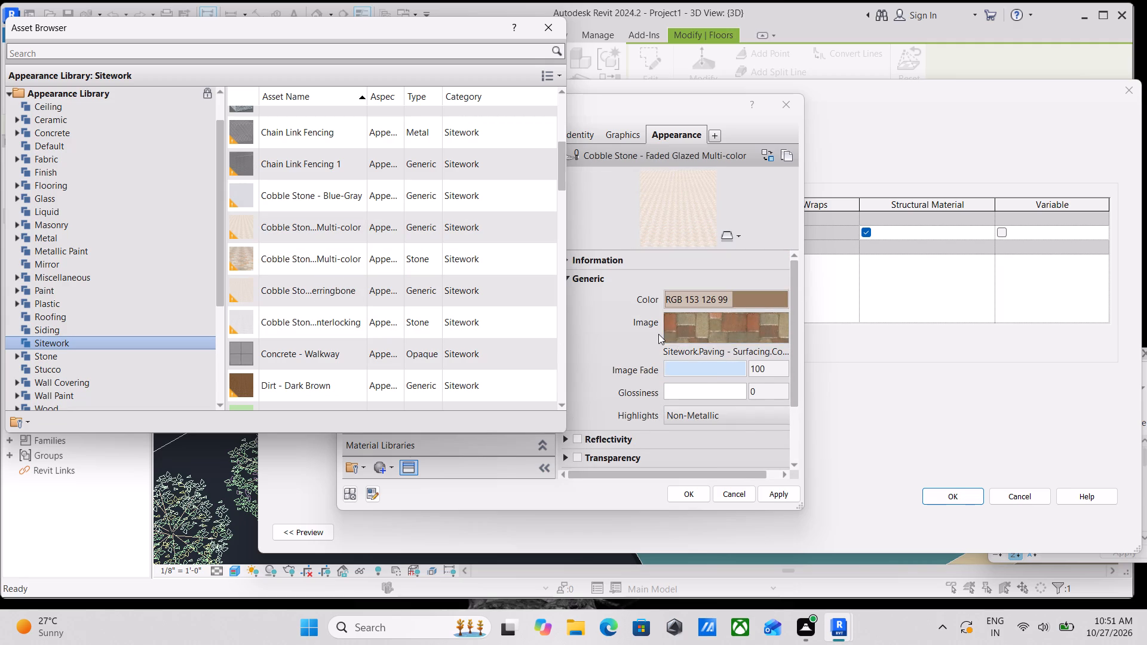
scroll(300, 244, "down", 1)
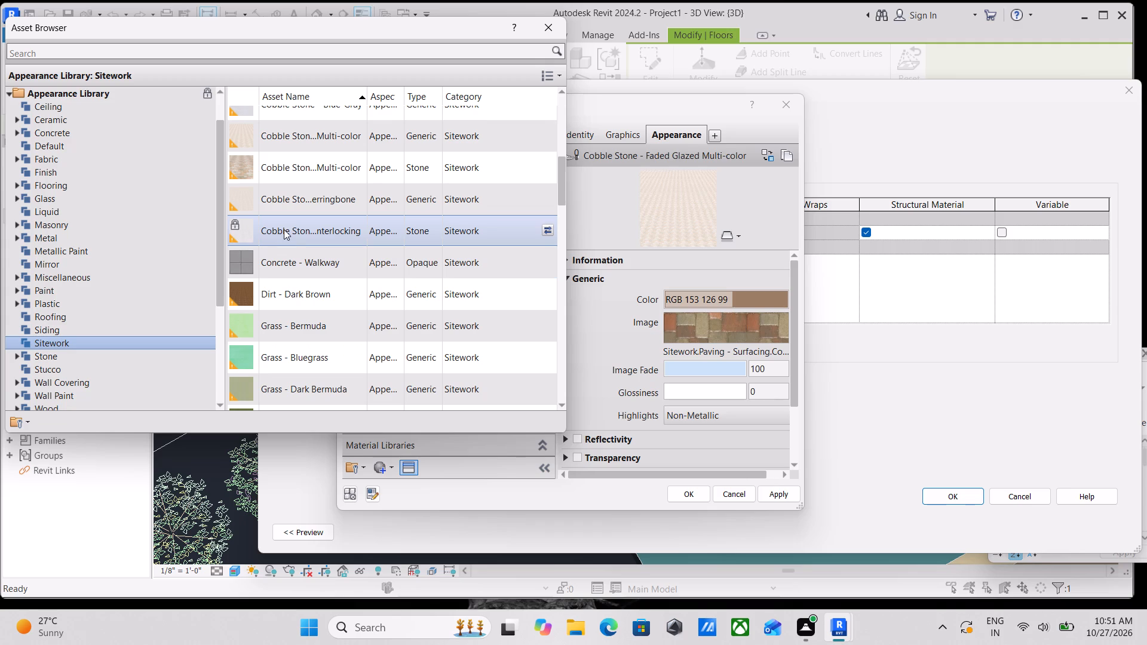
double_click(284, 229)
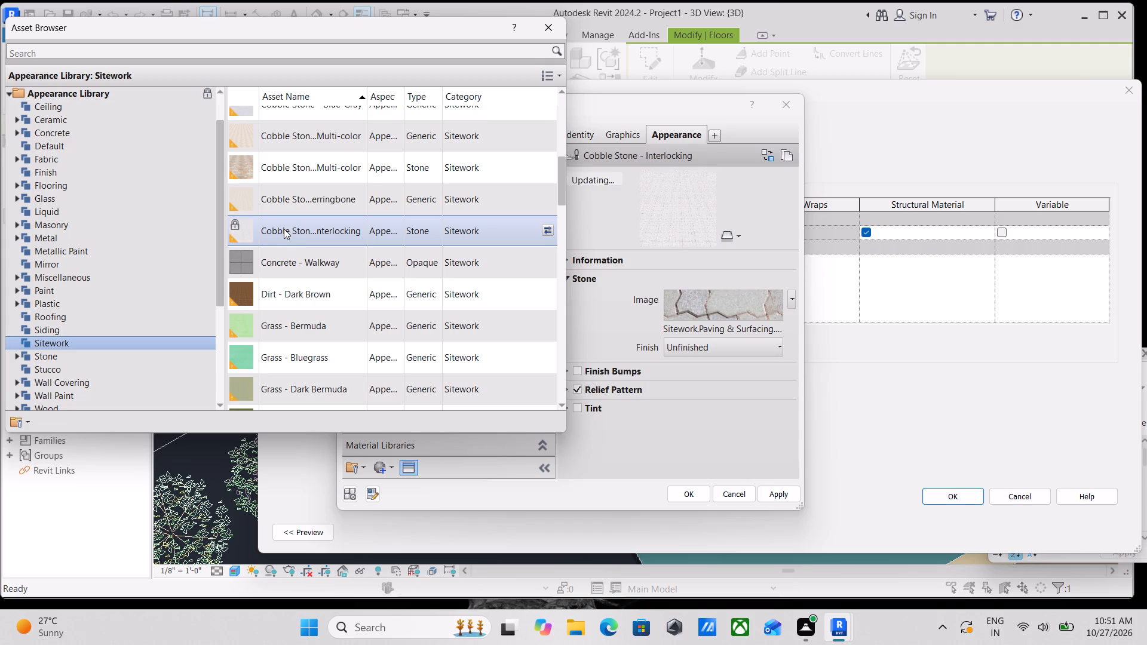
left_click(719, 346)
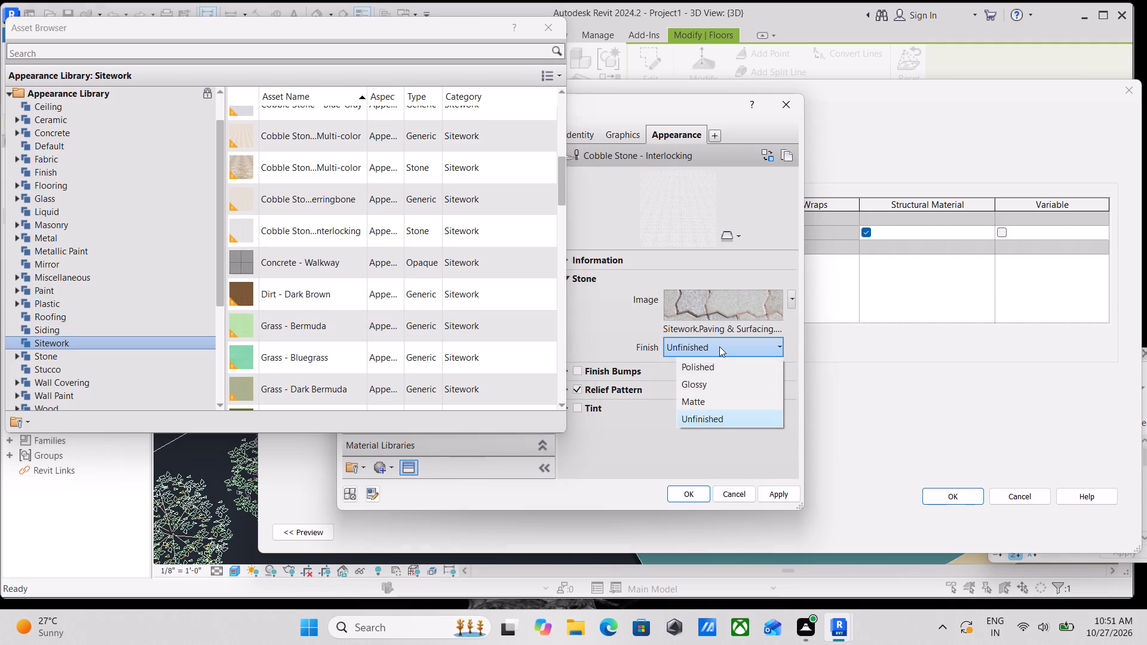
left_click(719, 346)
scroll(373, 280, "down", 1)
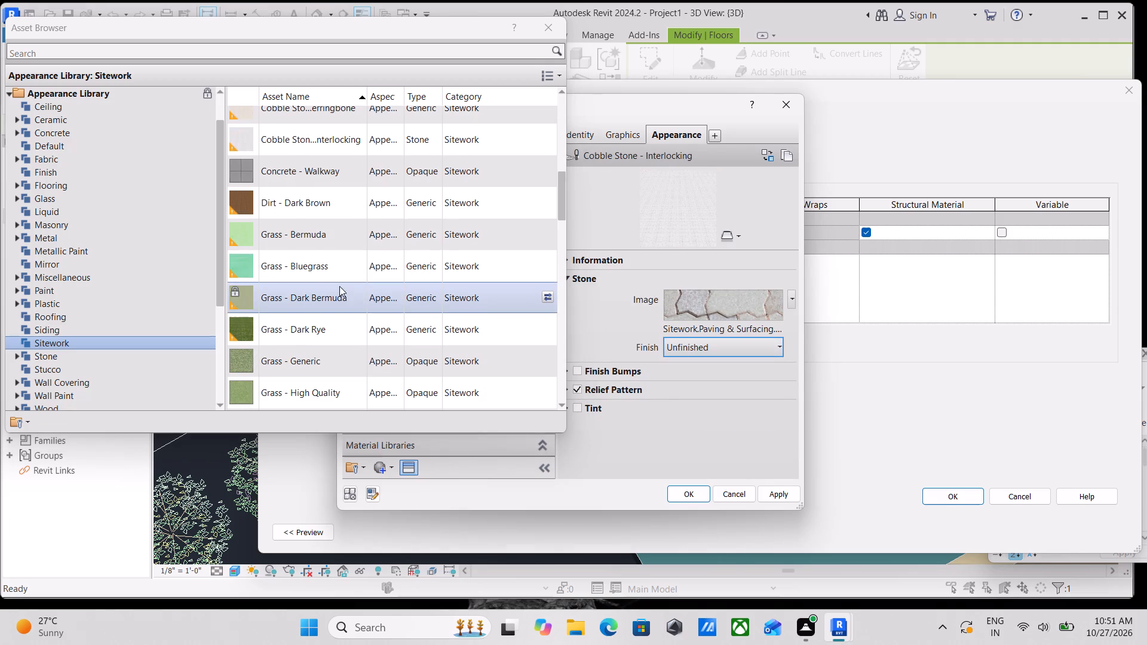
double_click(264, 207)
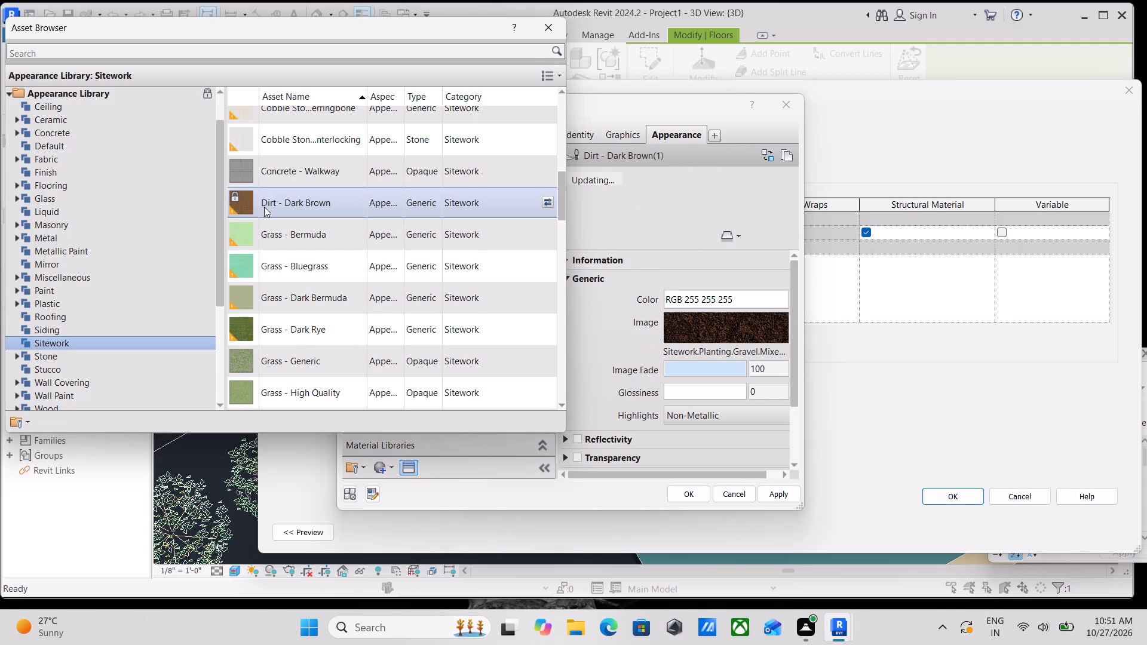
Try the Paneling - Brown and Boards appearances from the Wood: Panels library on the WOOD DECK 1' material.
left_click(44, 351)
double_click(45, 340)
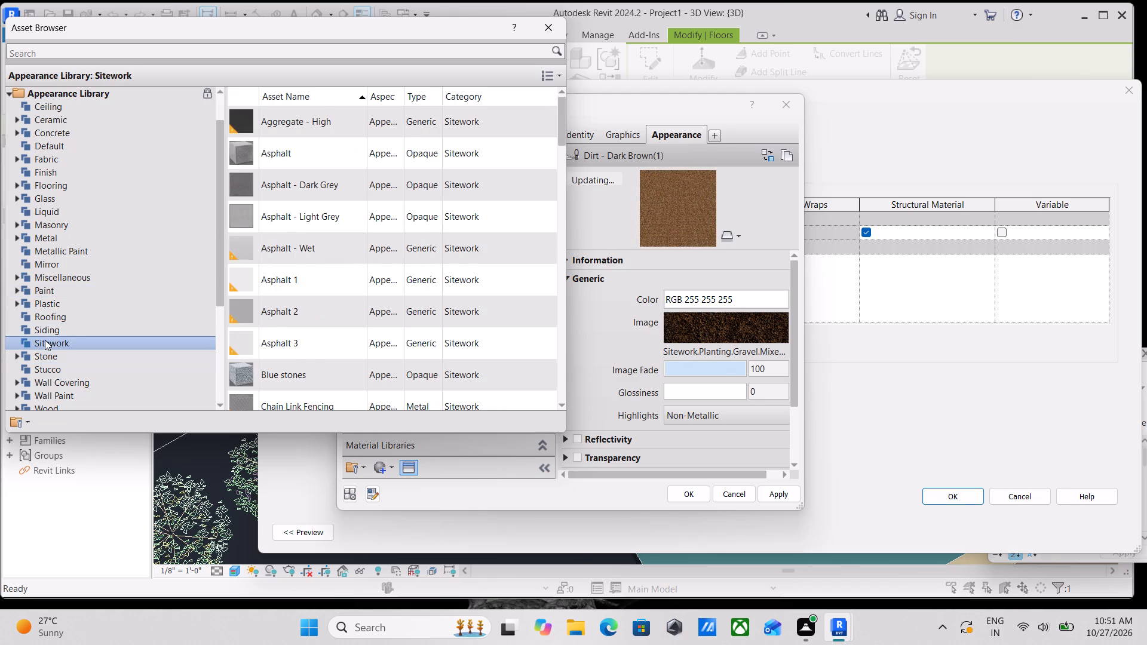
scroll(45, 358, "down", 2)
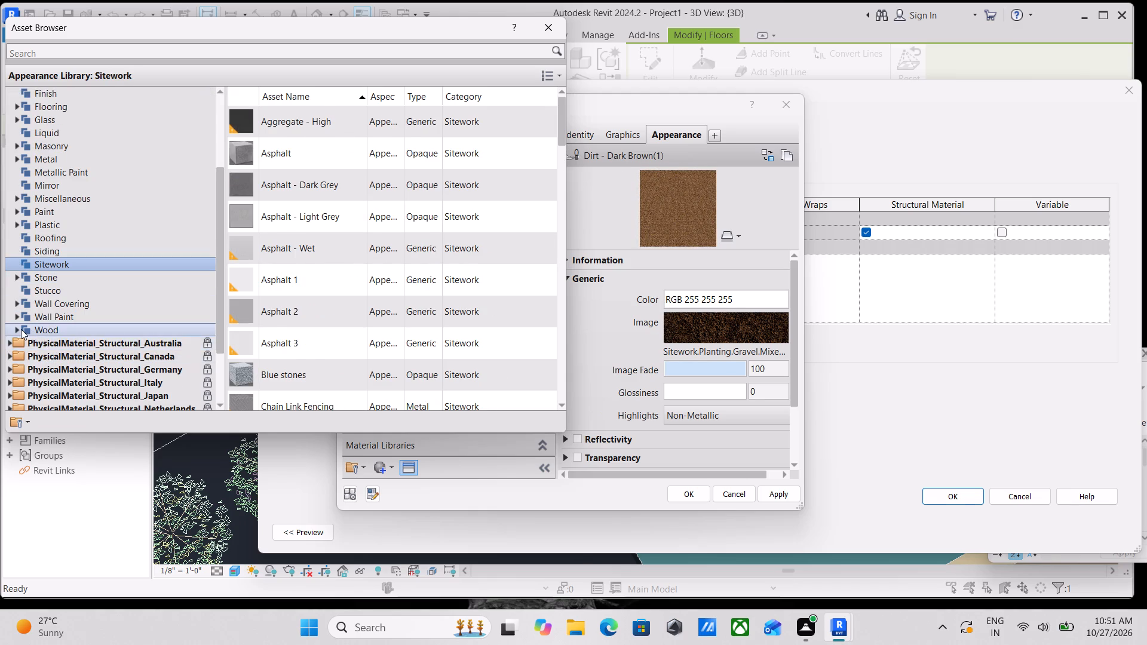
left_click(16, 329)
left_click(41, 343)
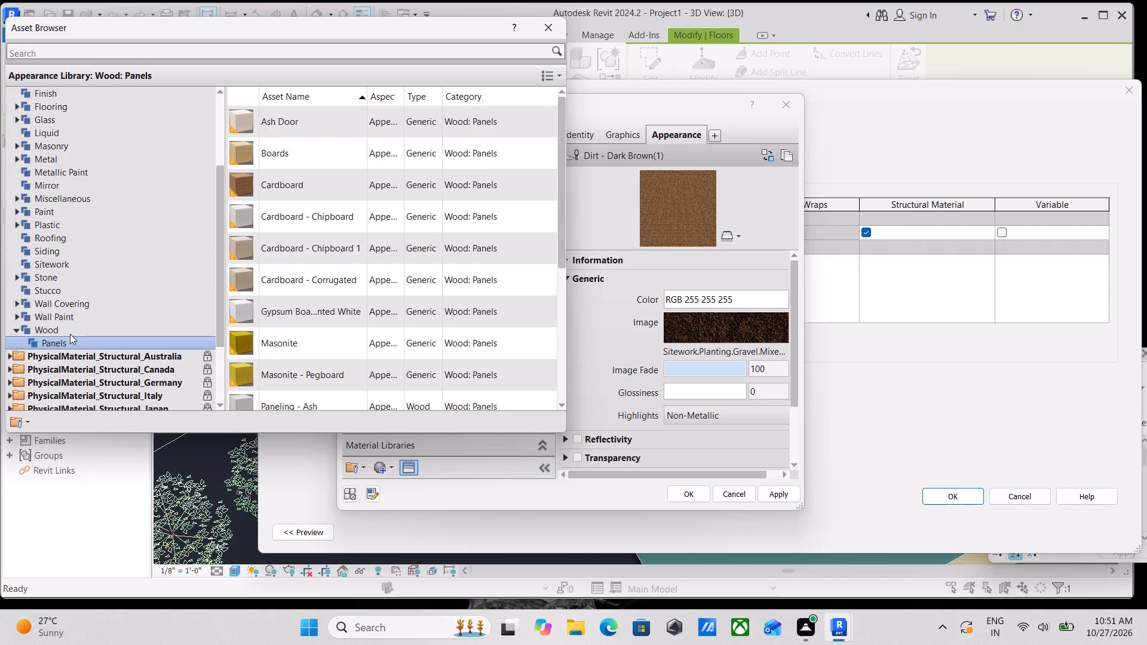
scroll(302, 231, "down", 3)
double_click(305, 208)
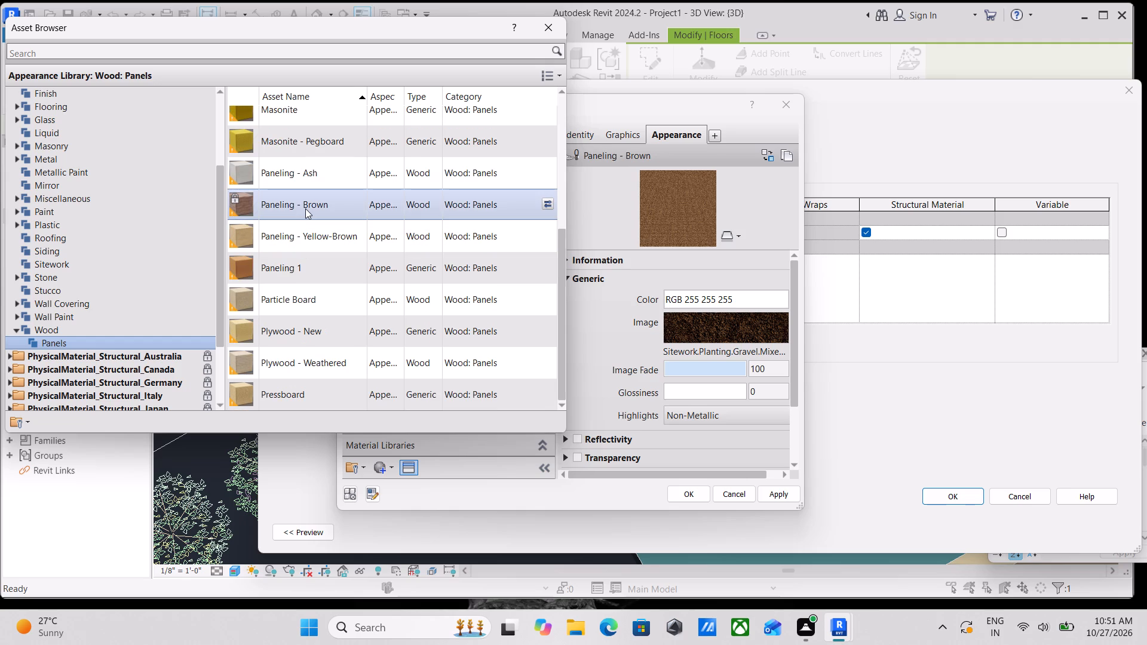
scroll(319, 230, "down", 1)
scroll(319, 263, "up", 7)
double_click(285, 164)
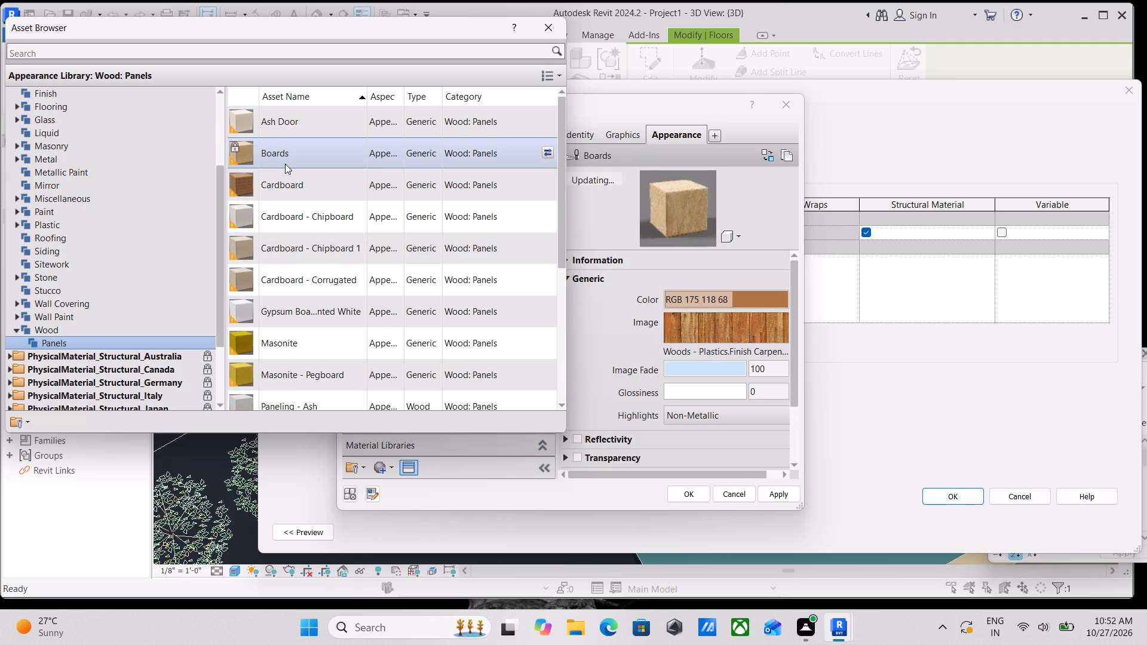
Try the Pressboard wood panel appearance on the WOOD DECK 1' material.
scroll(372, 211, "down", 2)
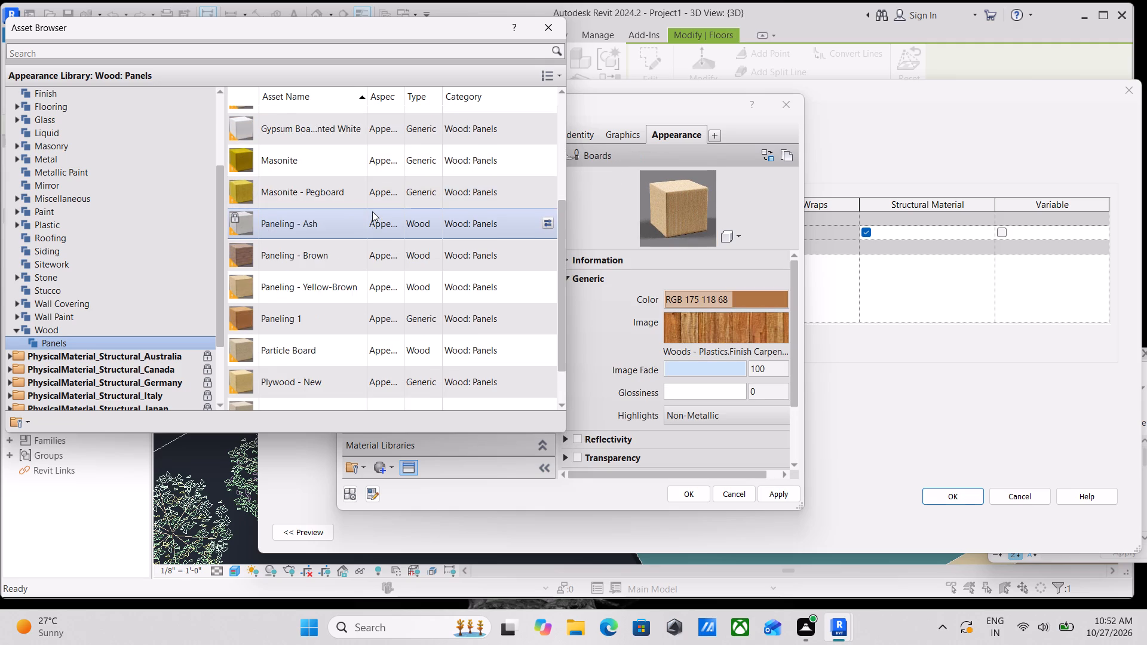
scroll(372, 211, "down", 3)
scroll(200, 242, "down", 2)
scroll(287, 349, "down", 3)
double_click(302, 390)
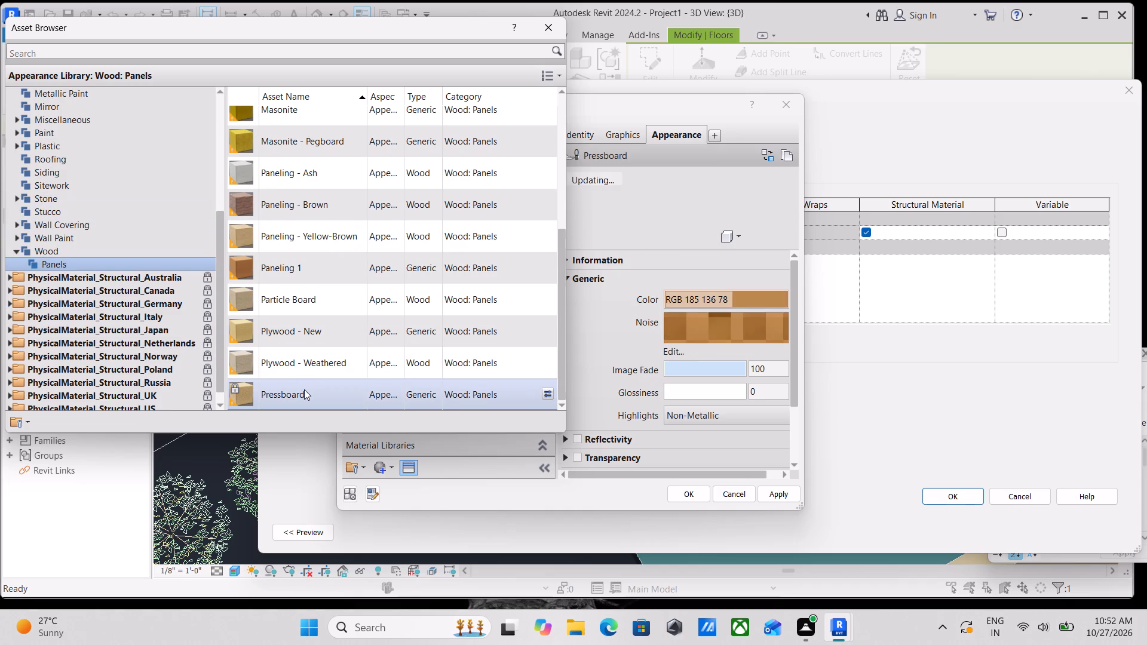
Assign the Cardboard appearance from Wood: Panels to the WOOD DECK 1' material.
scroll(303, 235, "up", 5)
double_click(311, 193)
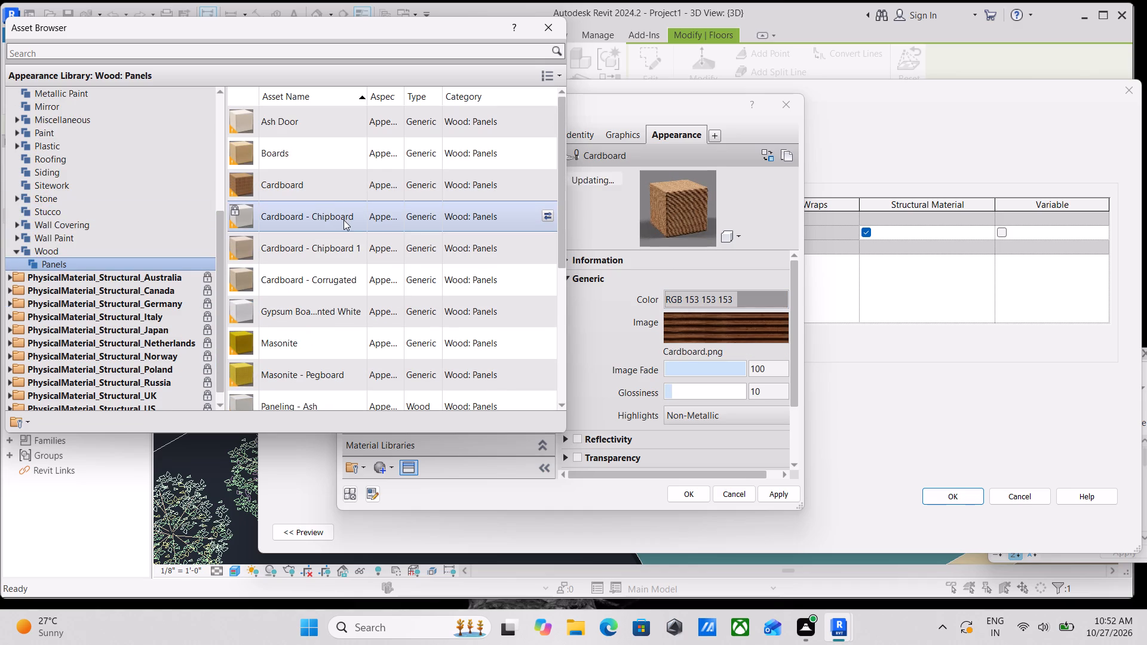
left_click(292, 159)
left_click(292, 159)
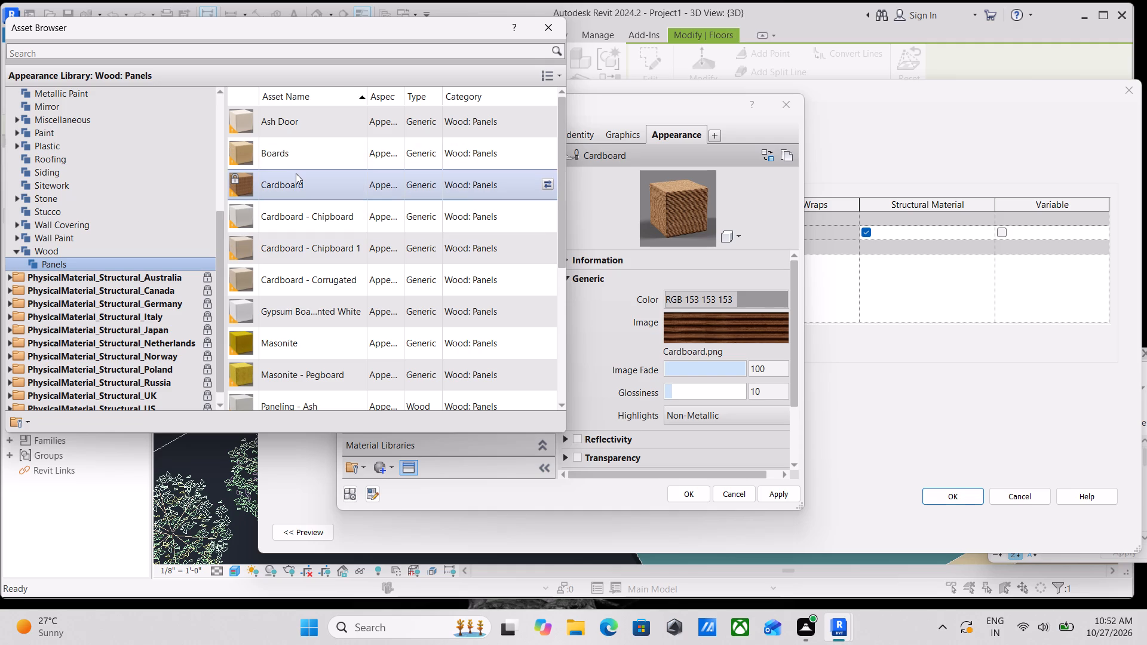
left_click(296, 173)
left_click(299, 185)
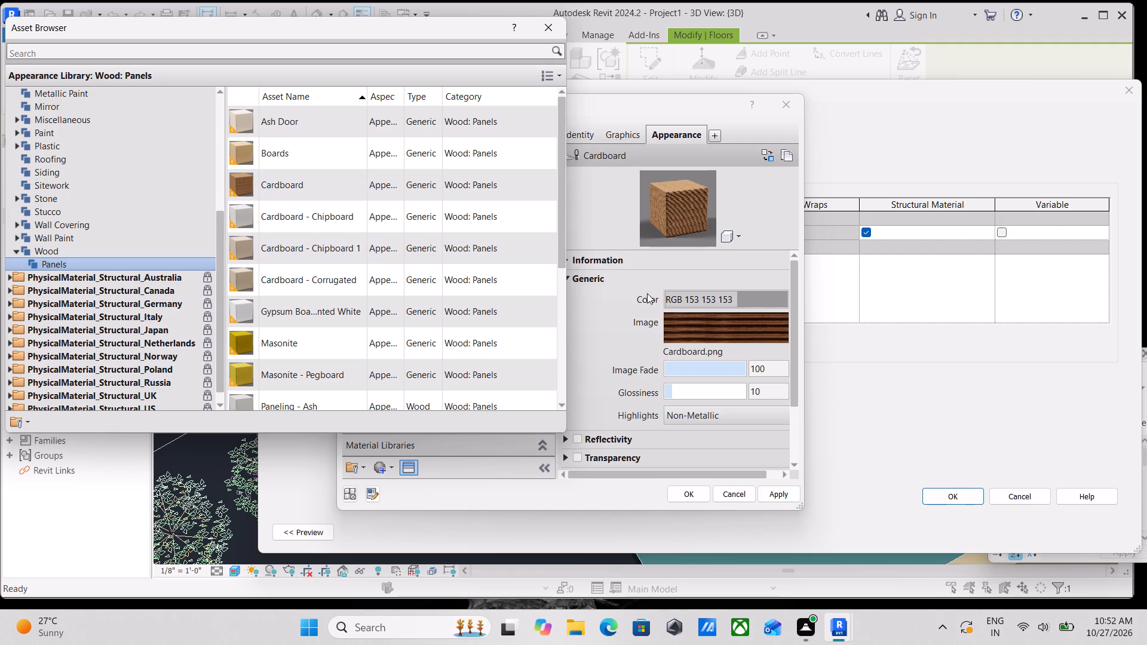
Look through the PANTONE f + h Cotton color book for a color for the Cardboard appearance.
left_click(691, 299)
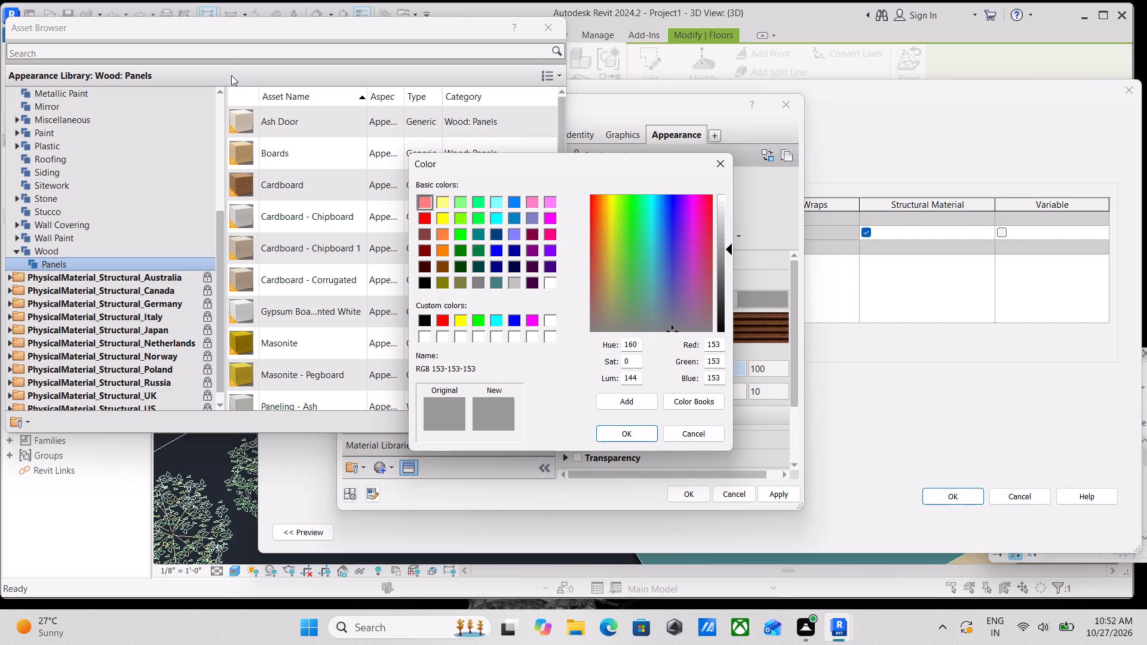
left_click(690, 405)
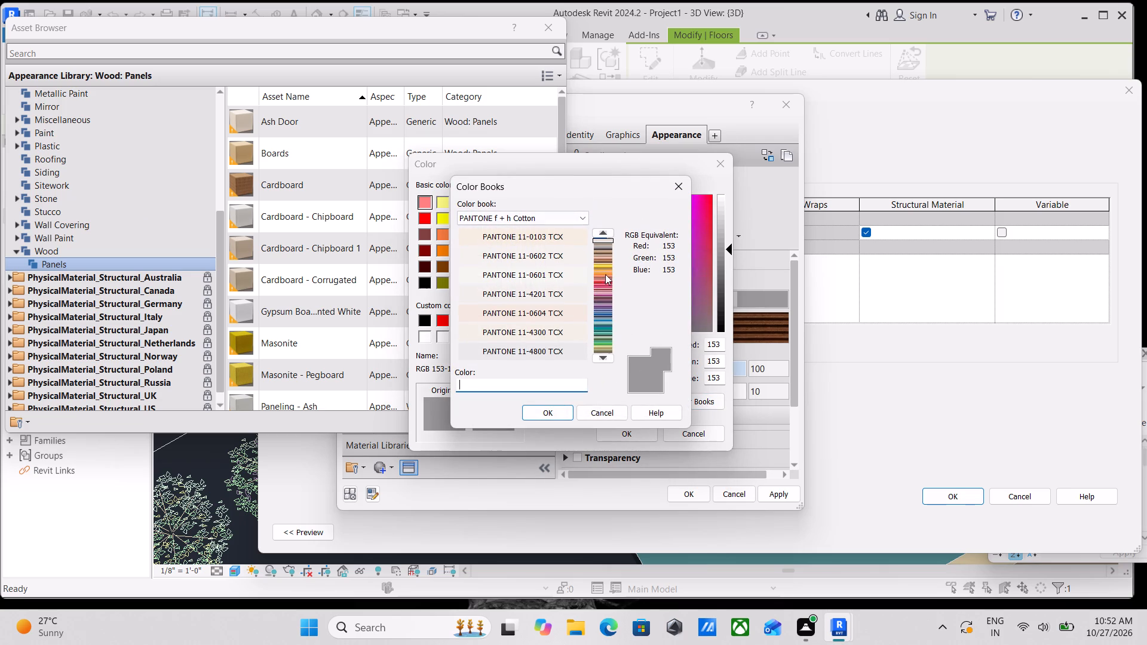
scroll(608, 282, "up", 2)
left_click(605, 251)
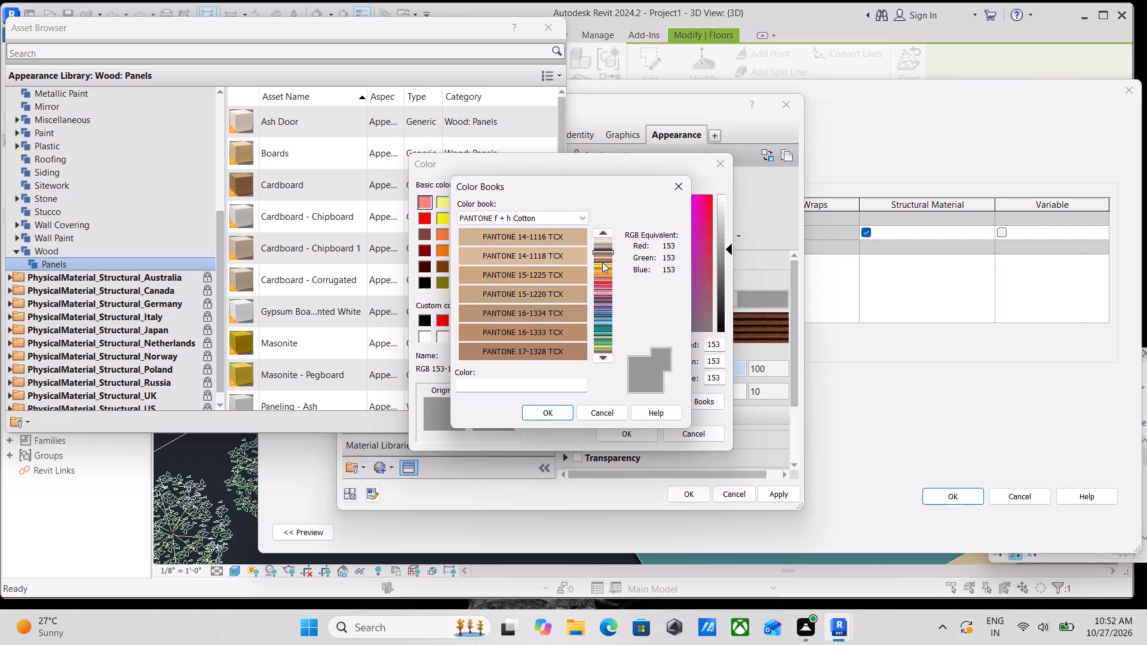
left_click(602, 262)
left_click(602, 262)
left_click(602, 264)
left_click(603, 269)
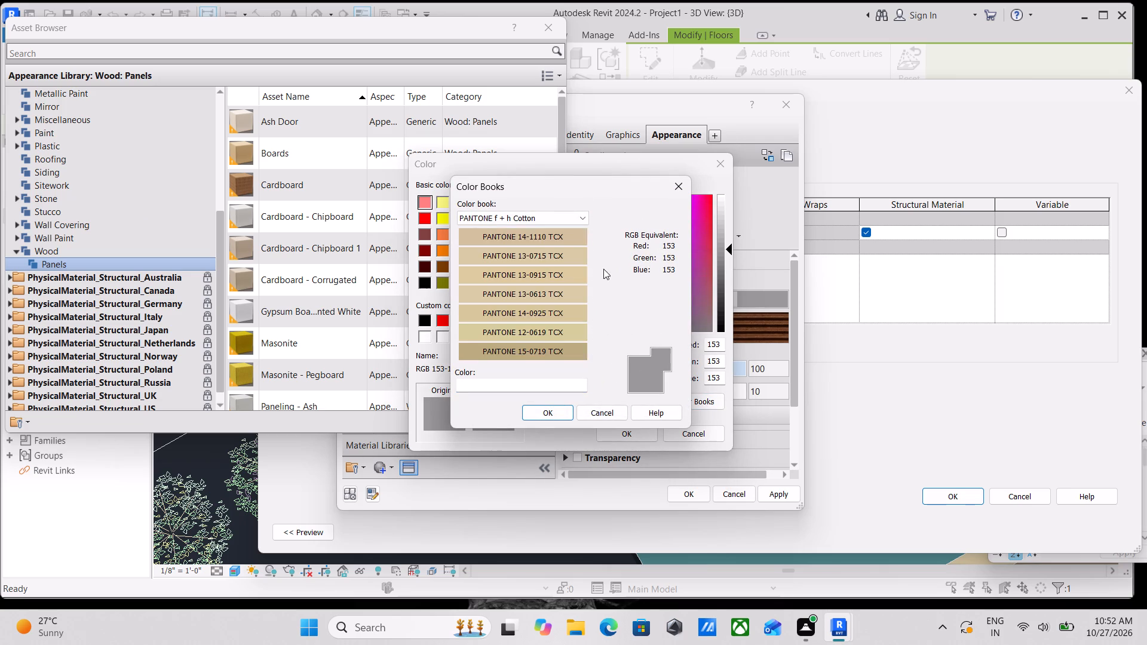
scroll(605, 260, "down", 1)
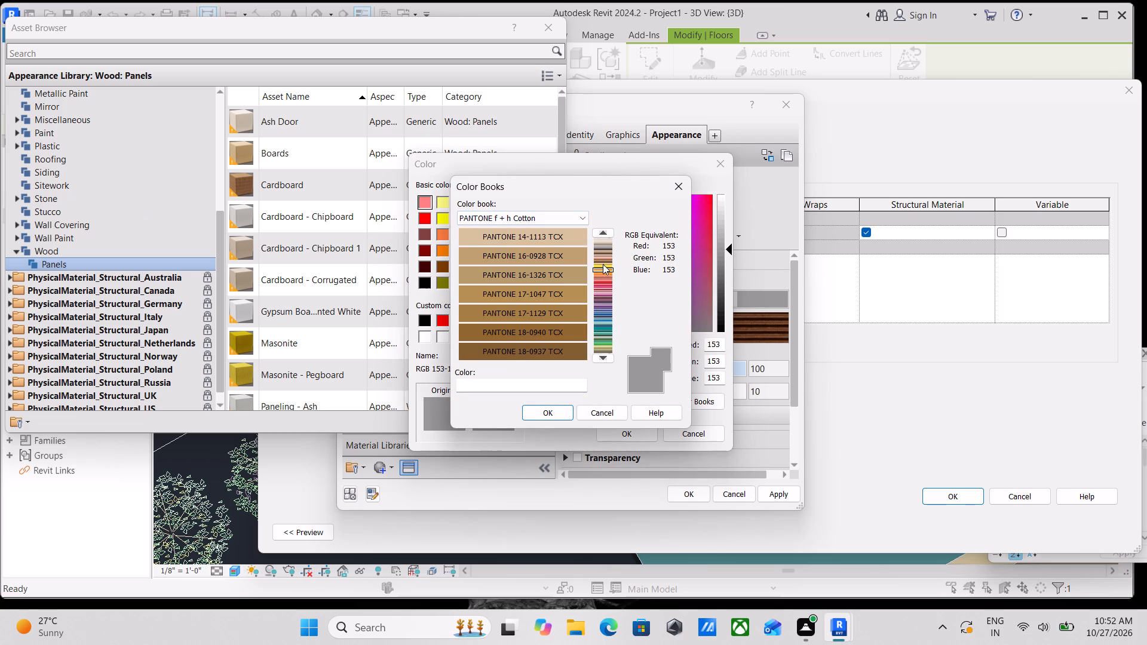
scroll(603, 264, "down", 1)
left_click(604, 282)
left_click(602, 298)
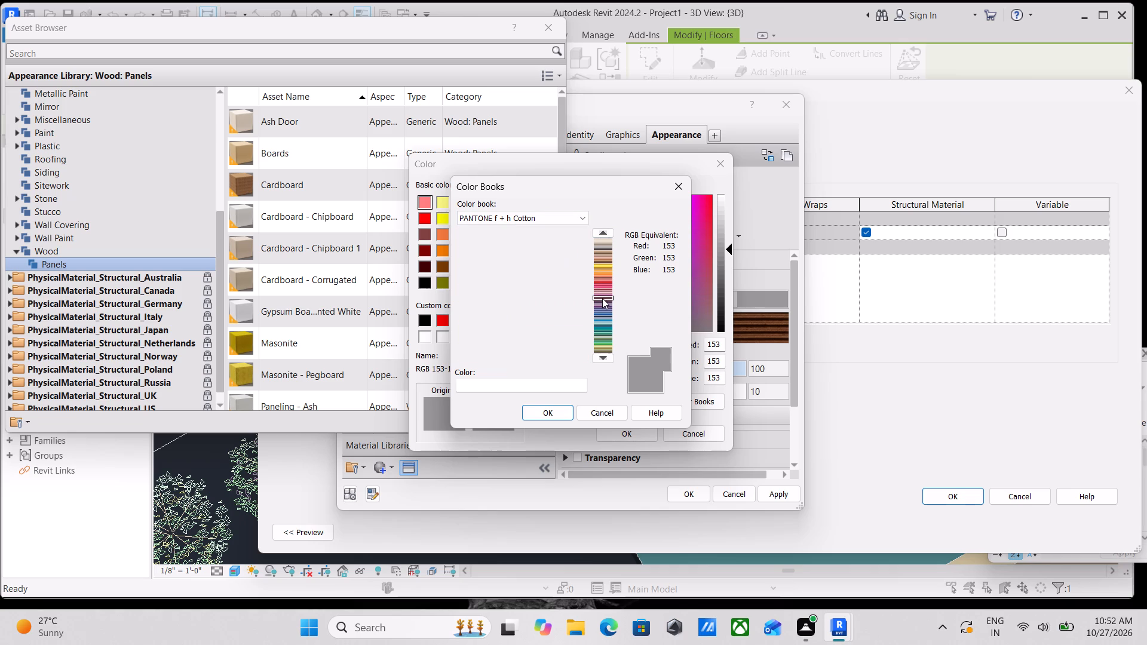
left_click(599, 287)
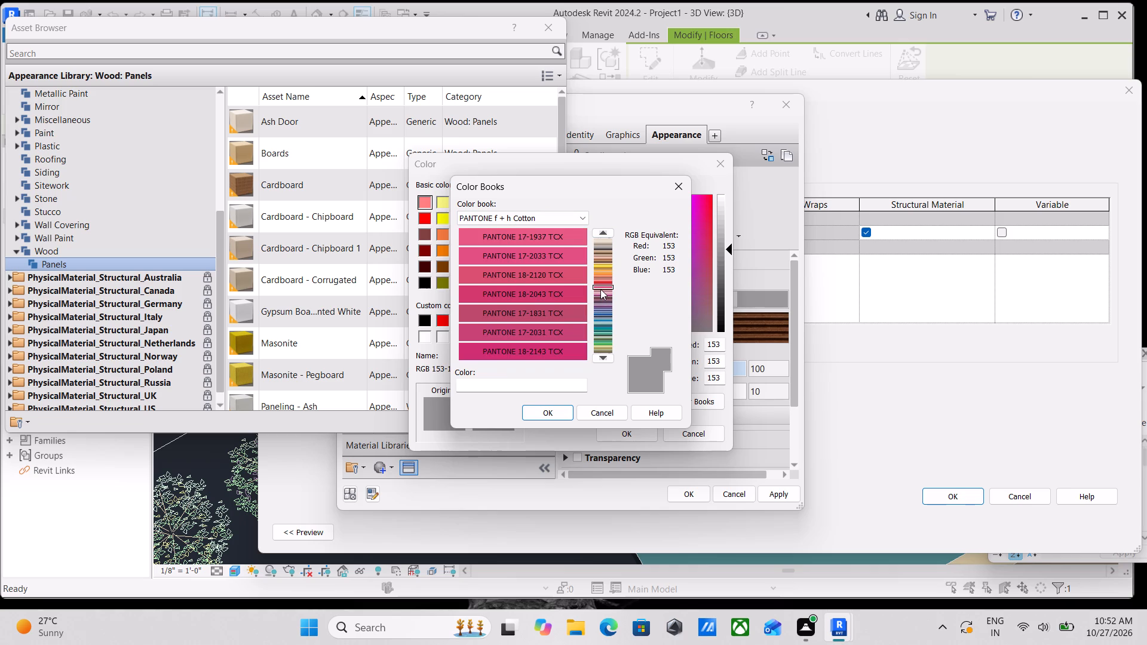
left_click(600, 289)
left_click(600, 293)
left_click(602, 302)
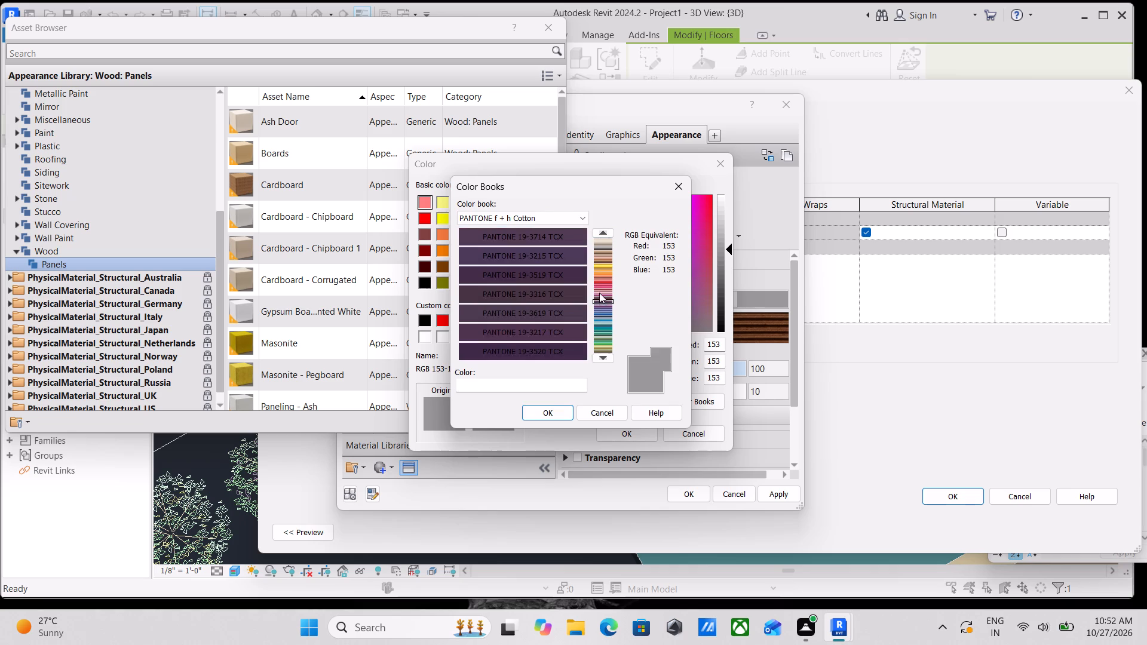
left_click(599, 293)
Look through the brown, red and orange shades of the PANTONE f + h Cotton color book.
left_click(602, 244)
scroll(602, 253, "up", 1)
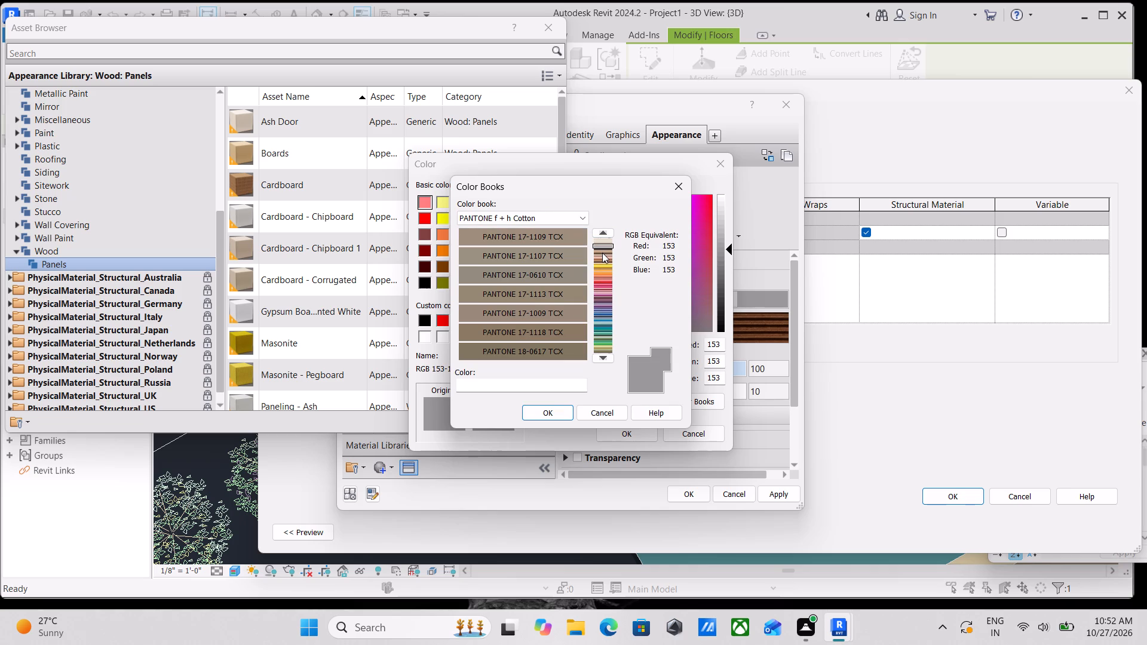
left_click(602, 257)
left_click(601, 250)
left_click(601, 251)
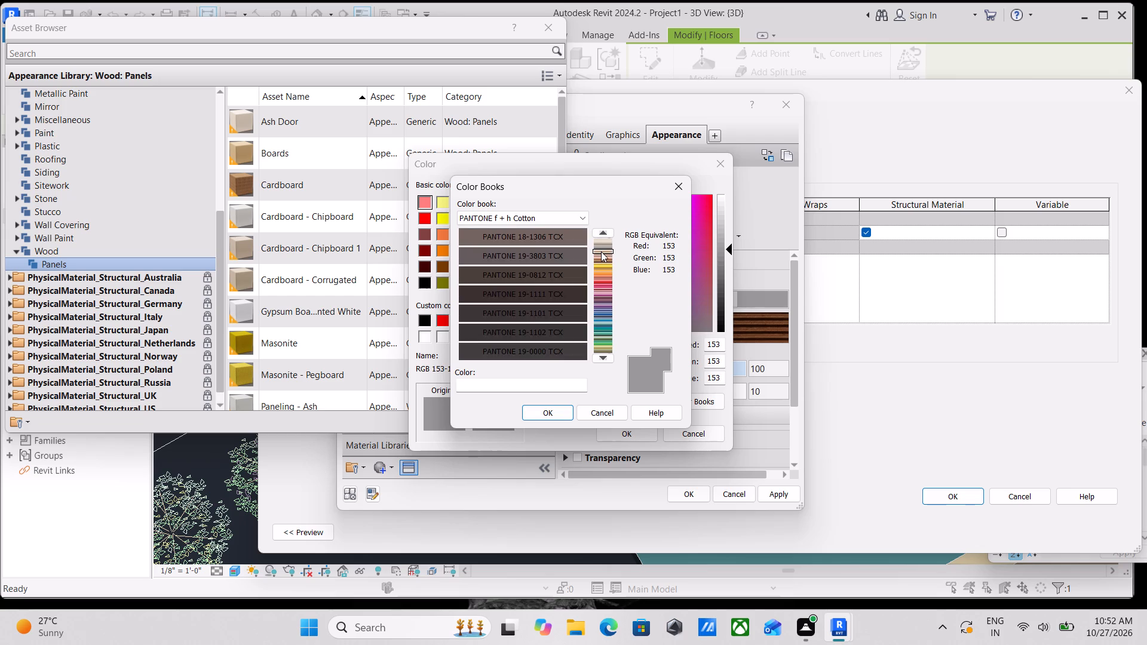
left_click(601, 252)
left_click(601, 263)
left_click(599, 277)
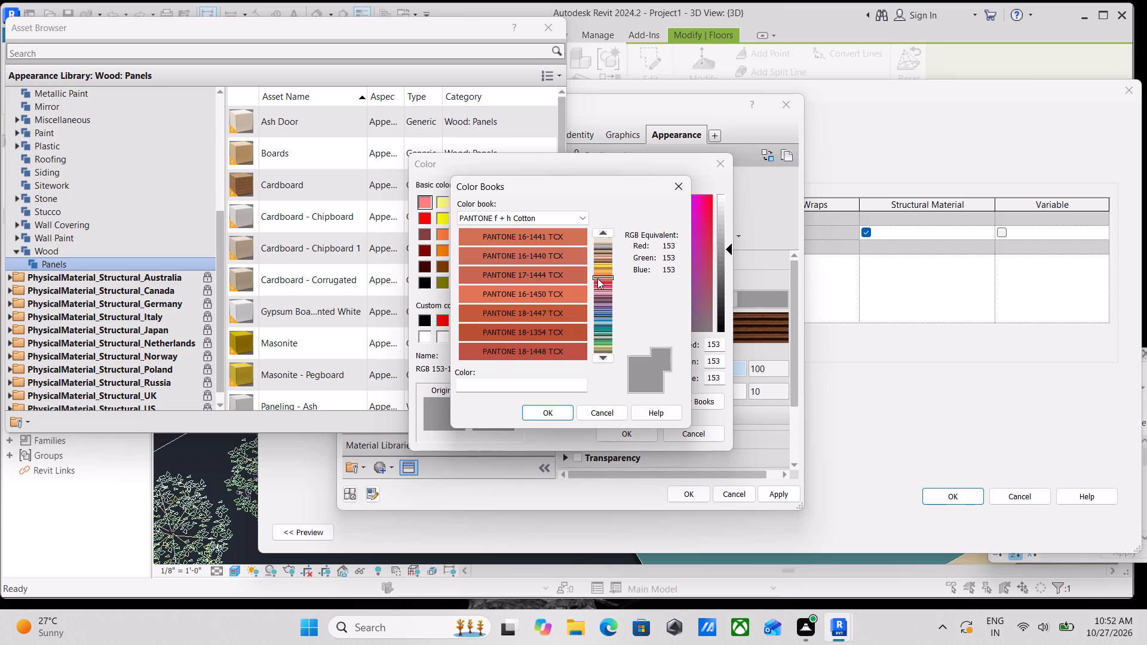
left_click(599, 272)
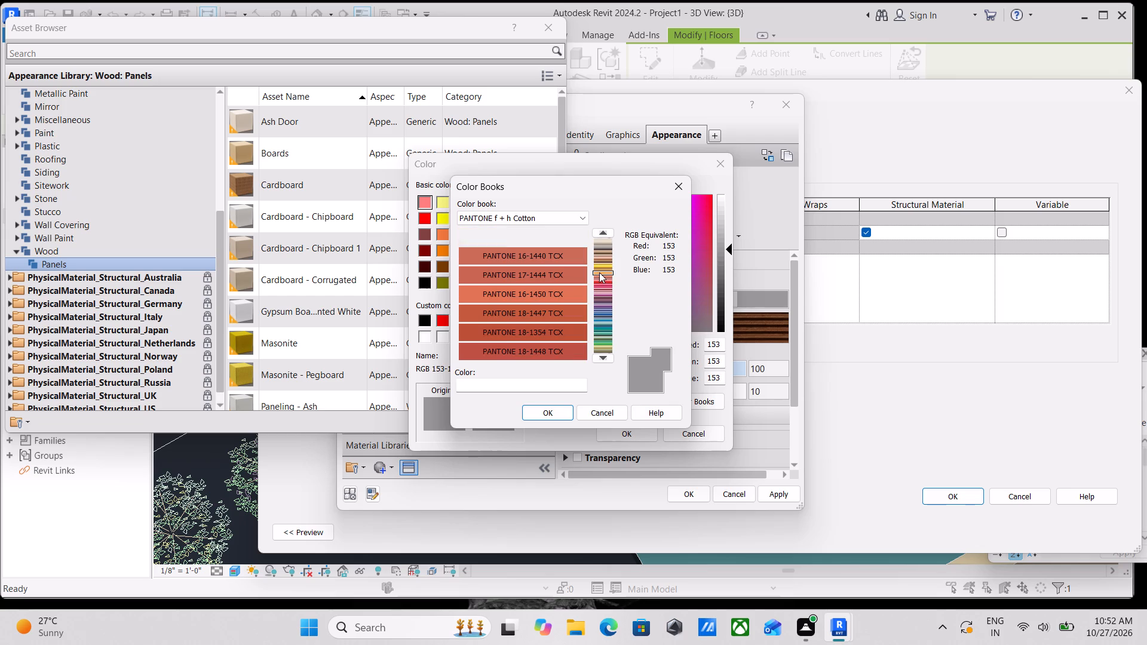
left_click(600, 275)
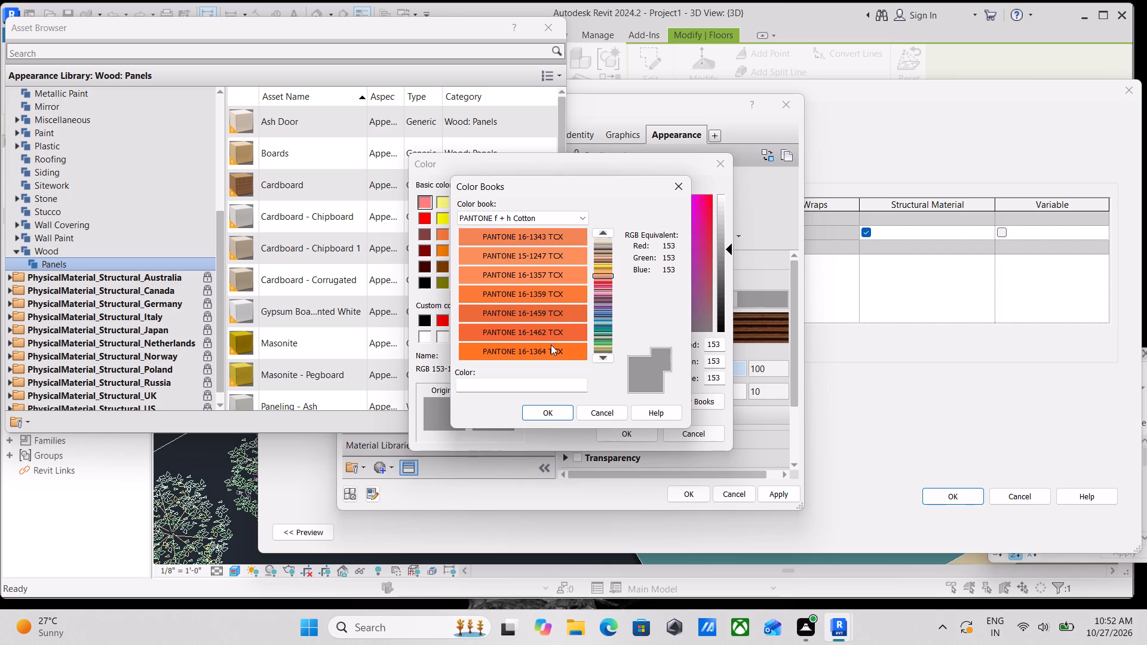
scroll(538, 344, "down", 2)
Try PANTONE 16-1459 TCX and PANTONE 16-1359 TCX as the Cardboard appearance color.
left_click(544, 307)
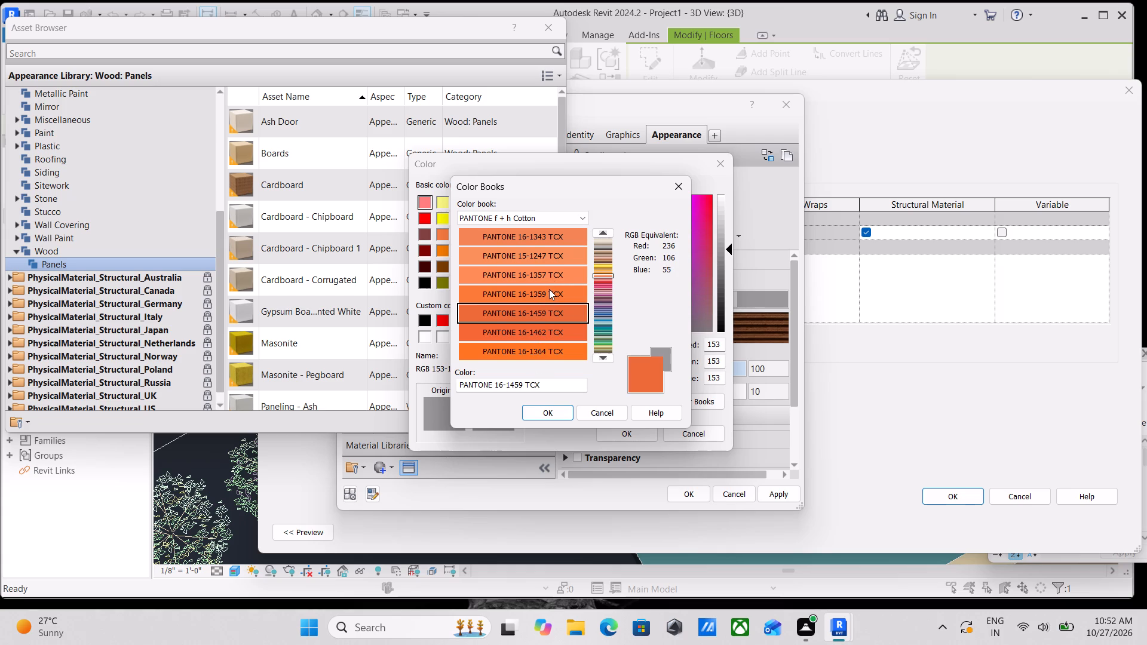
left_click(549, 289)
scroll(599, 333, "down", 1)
Set the Cardboard appearance color to PANTONE 16-1356 TCX and apply the material changes to the WOOD DECK 1' floor type.
left_click(599, 346)
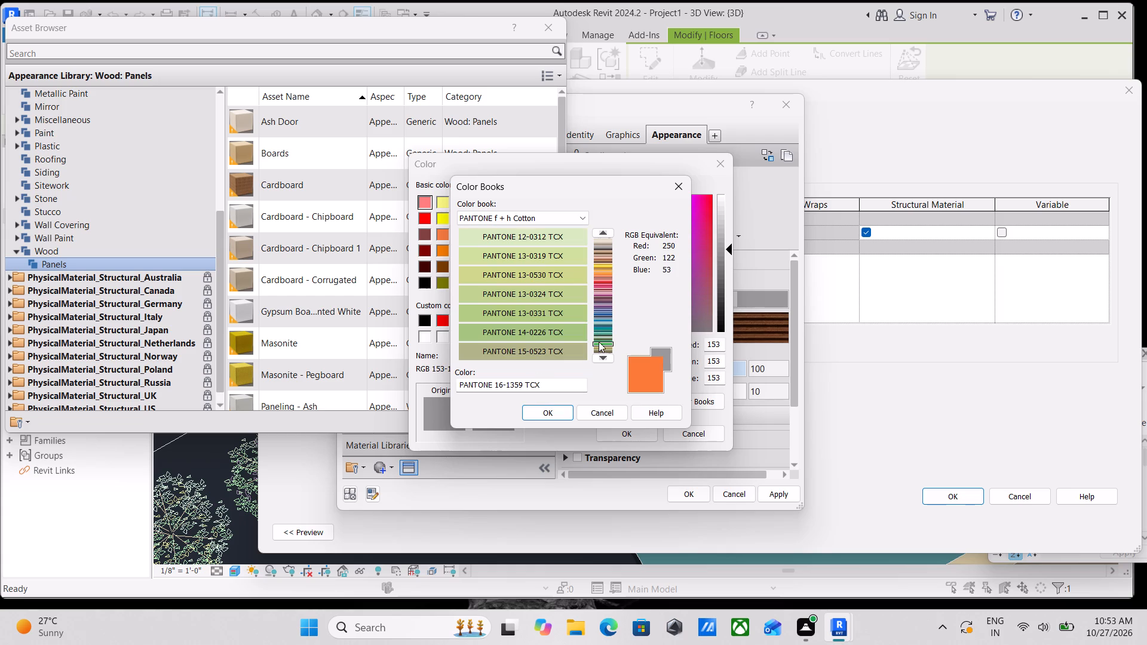
left_click(599, 334)
left_click(600, 319)
left_click(605, 299)
left_click_drag(605, 287, 606, 311)
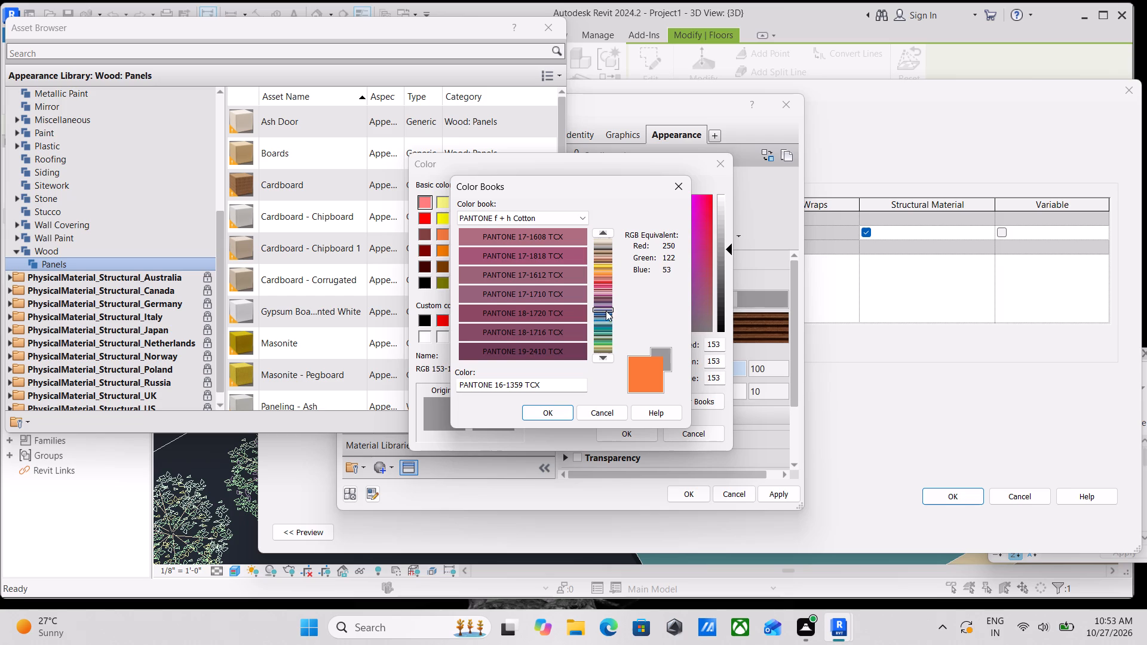
left_click_drag(606, 311, 604, 277)
left_click_drag(604, 277, 604, 275)
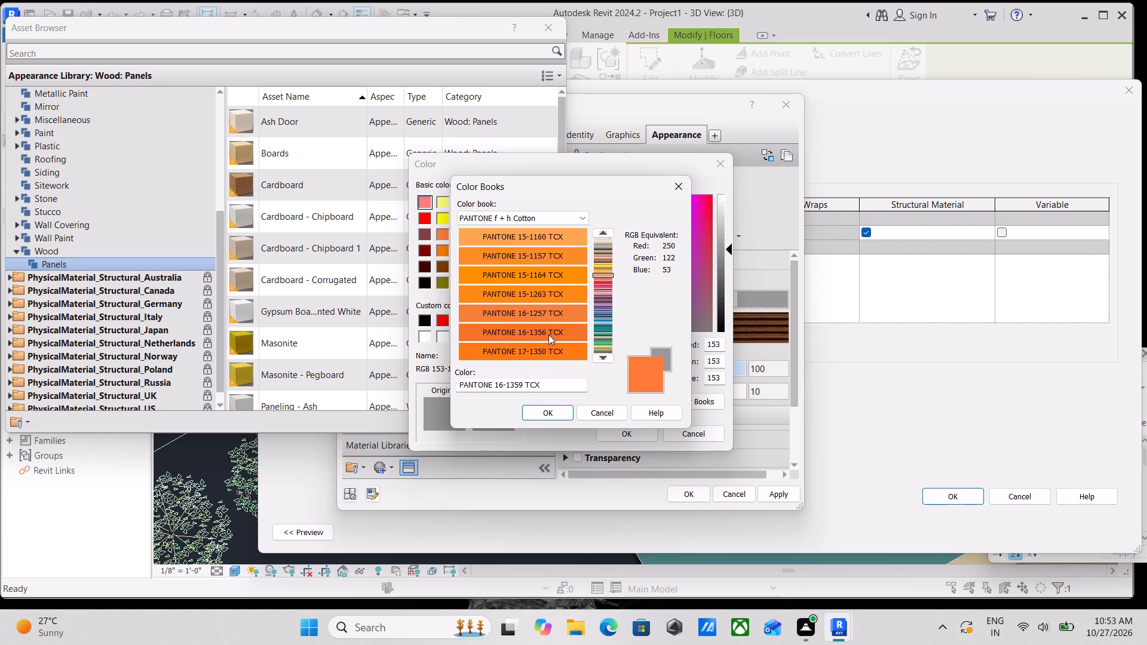
left_click(548, 330)
left_click(563, 408)
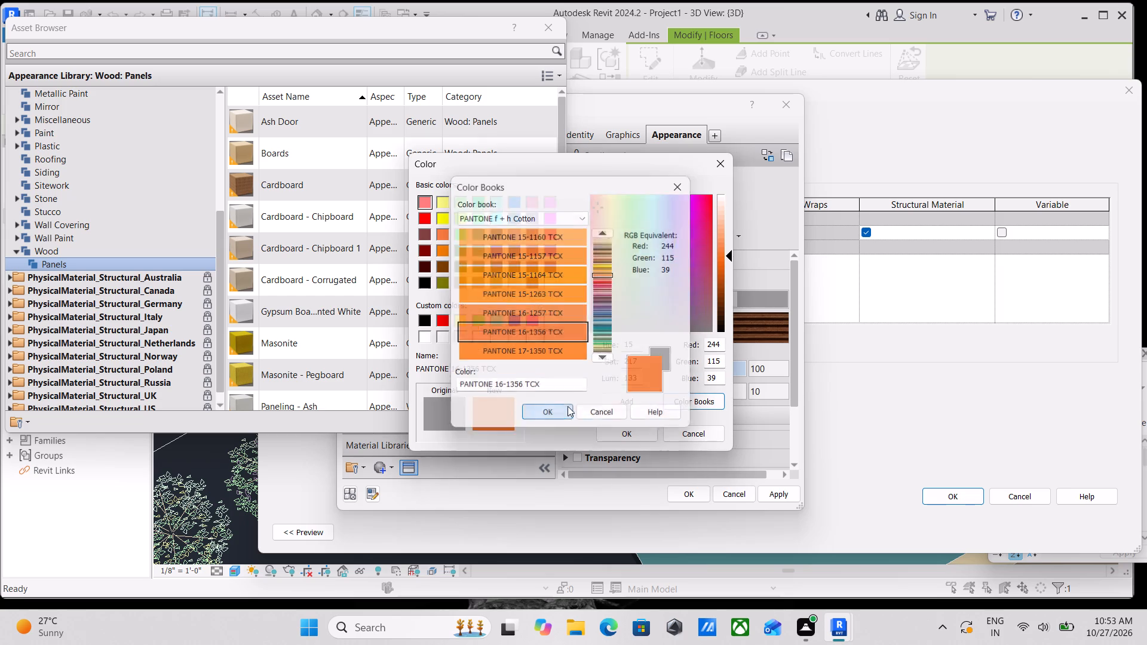
left_click(632, 432)
left_click(759, 494)
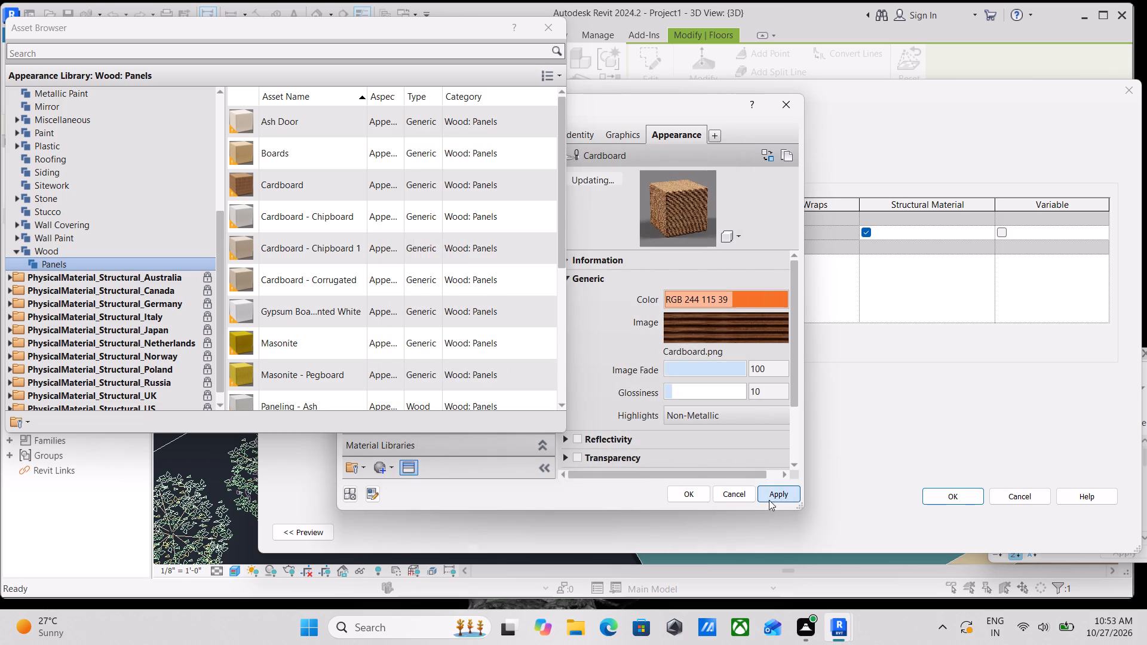
left_click(682, 492)
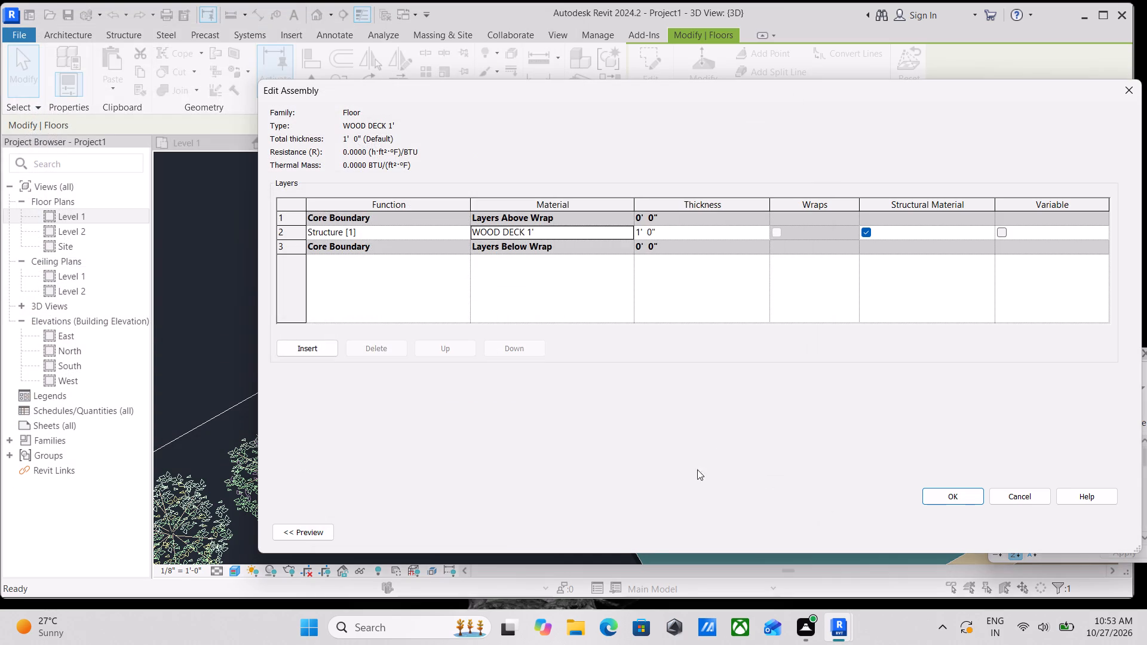
left_click(973, 493)
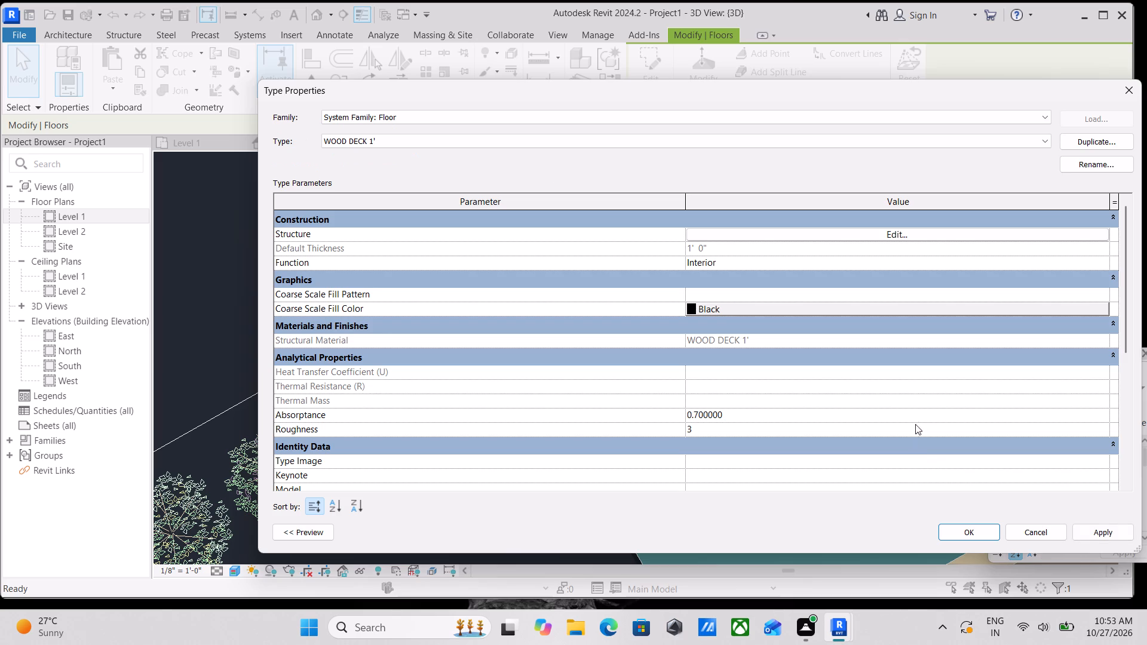
left_click(1085, 533)
left_click(985, 535)
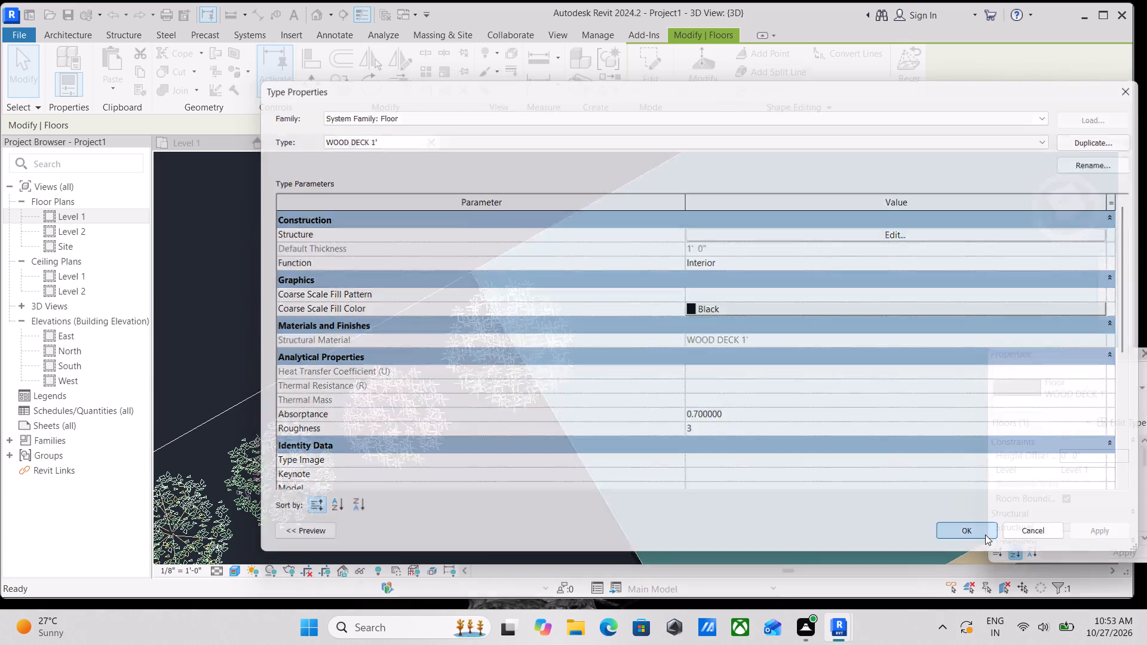
Deselect the deck floor and examine its new wood appearance up close and from farther away.
scroll(648, 351, "down", 7)
middle_click_drag(648, 351, 585, 305)
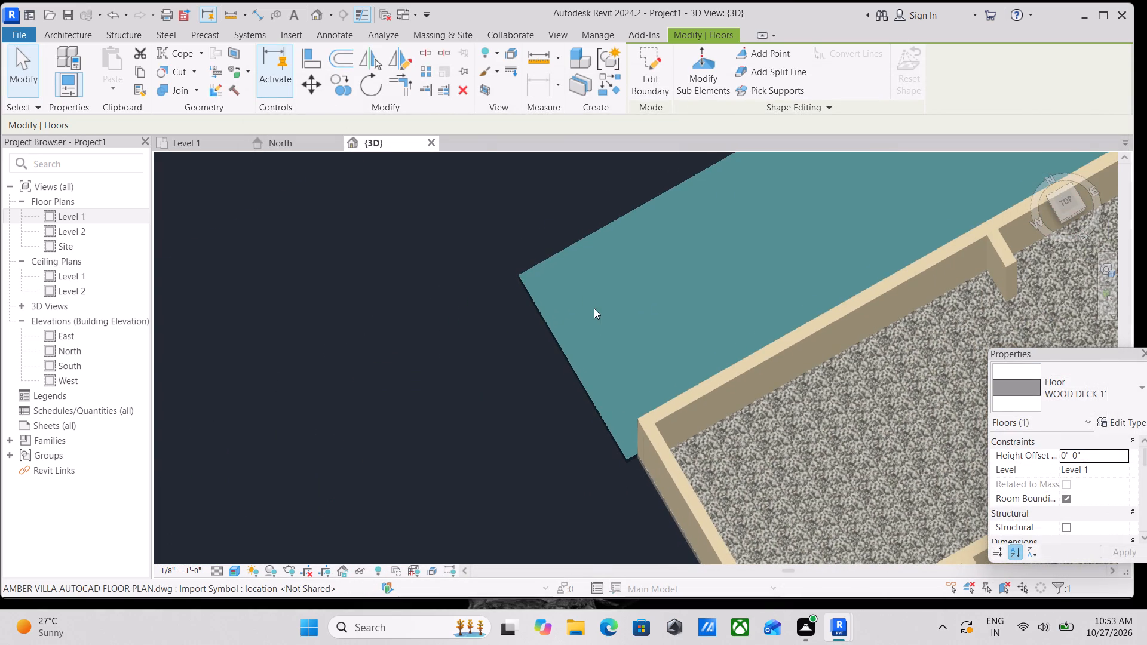
scroll(594, 308, "down", 3)
key("Escape")
scroll(629, 317, "down", 3)
middle_click_drag(629, 317, 625, 342)
scroll(619, 345, "up", 12)
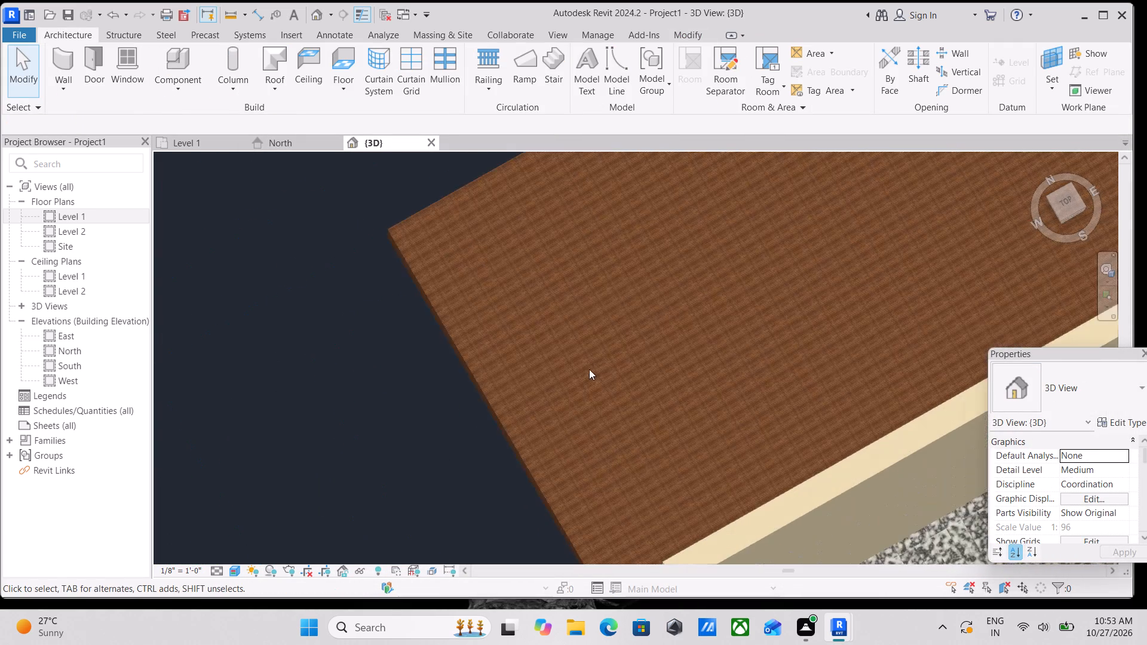
scroll(589, 369, "up", 6)
scroll(563, 379, "down", 20)
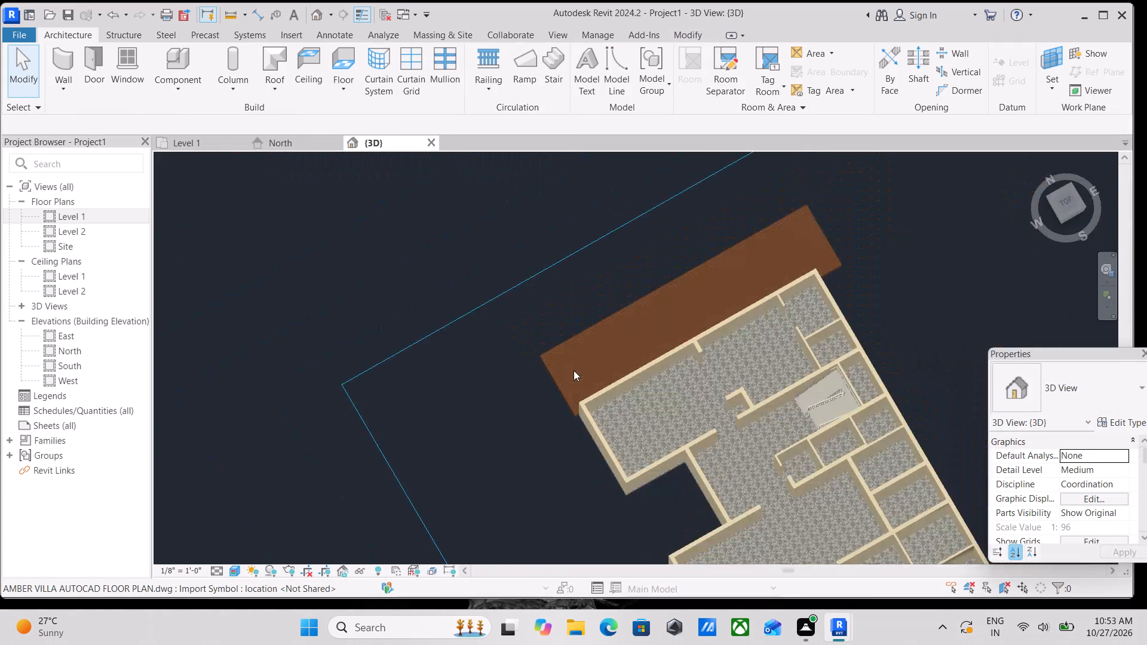
Examine the outdoor deck and the stone-textured floor in front of the villa in the 3D view.
middle_click_drag(571, 365, 543, 220)
scroll(608, 404, "down", 1)
middle_click_drag(608, 404, 575, 262)
scroll(673, 450, "up", 3)
scroll(680, 446, "down", 1)
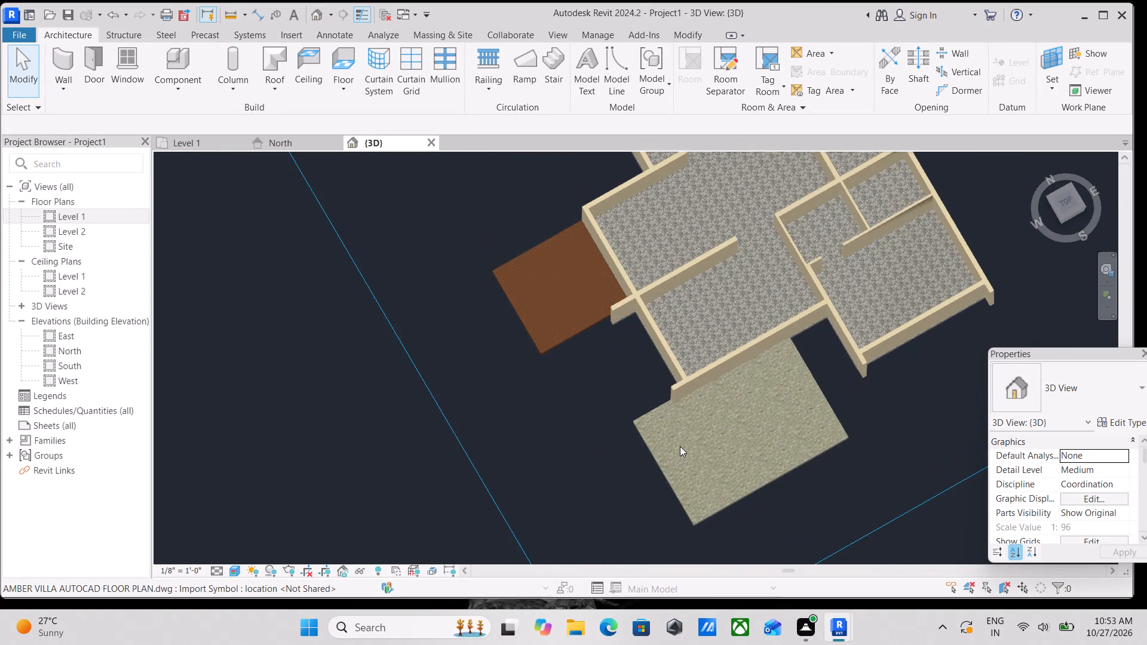
middle_click_drag(678, 444, 407, 418)
scroll(588, 400, "down", 1)
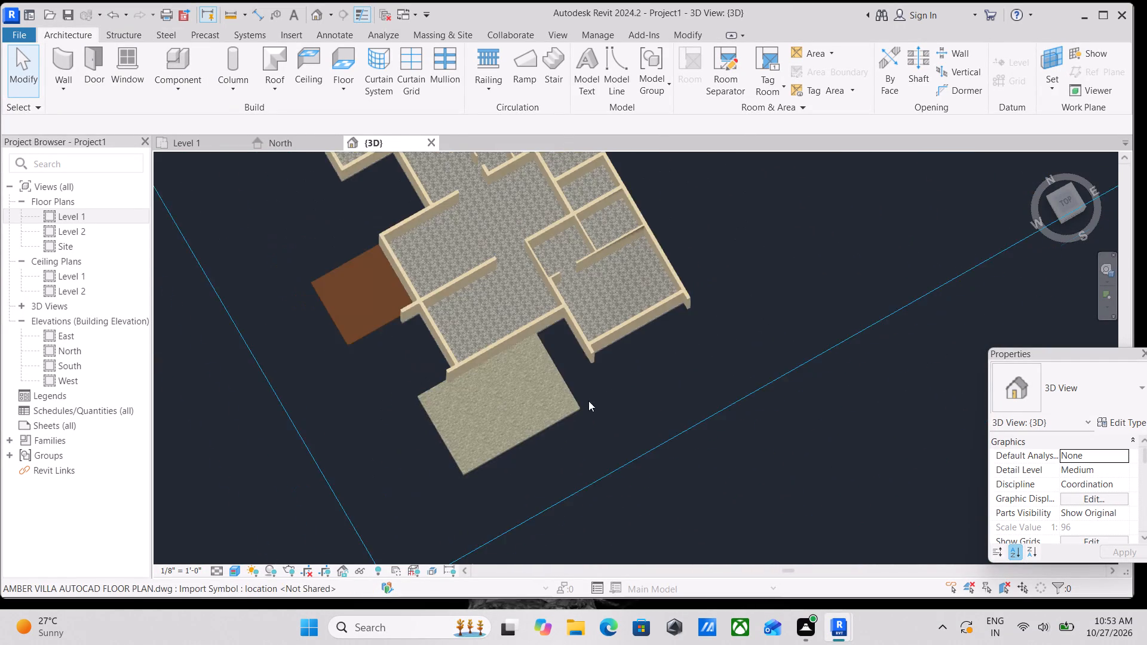
scroll(588, 401, "down", 2)
middle_click_drag(531, 378, 535, 395)
scroll(535, 397, "down", 1)
scroll(516, 453, "up", 15)
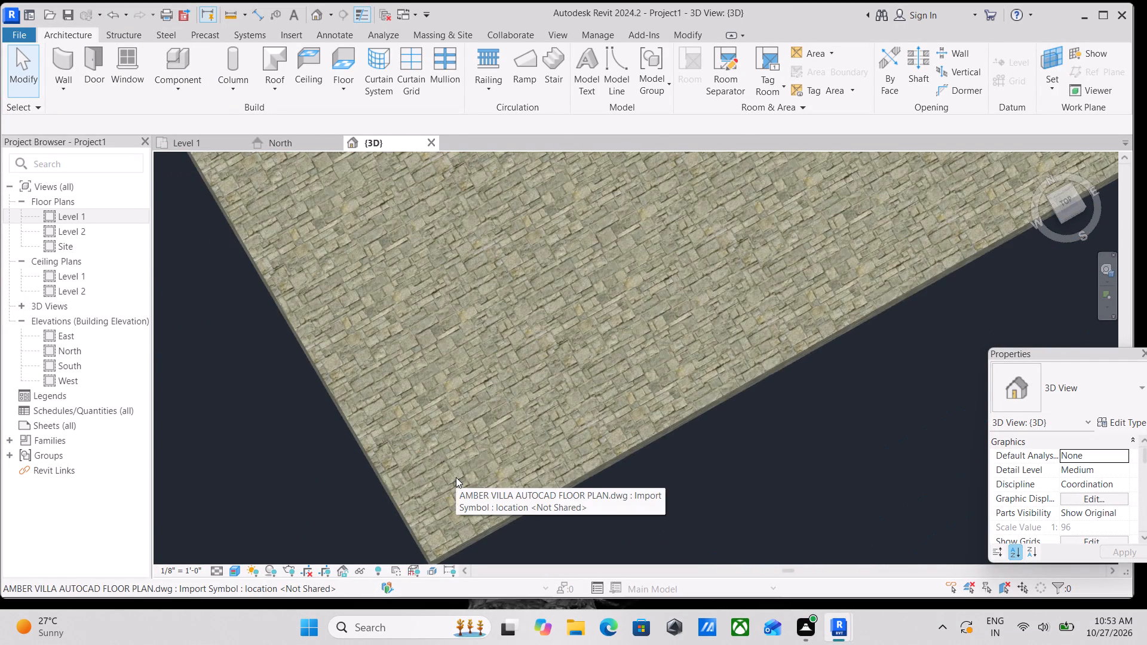
scroll(456, 477, "down", 12)
middle_click_drag(394, 436, 176, 408)
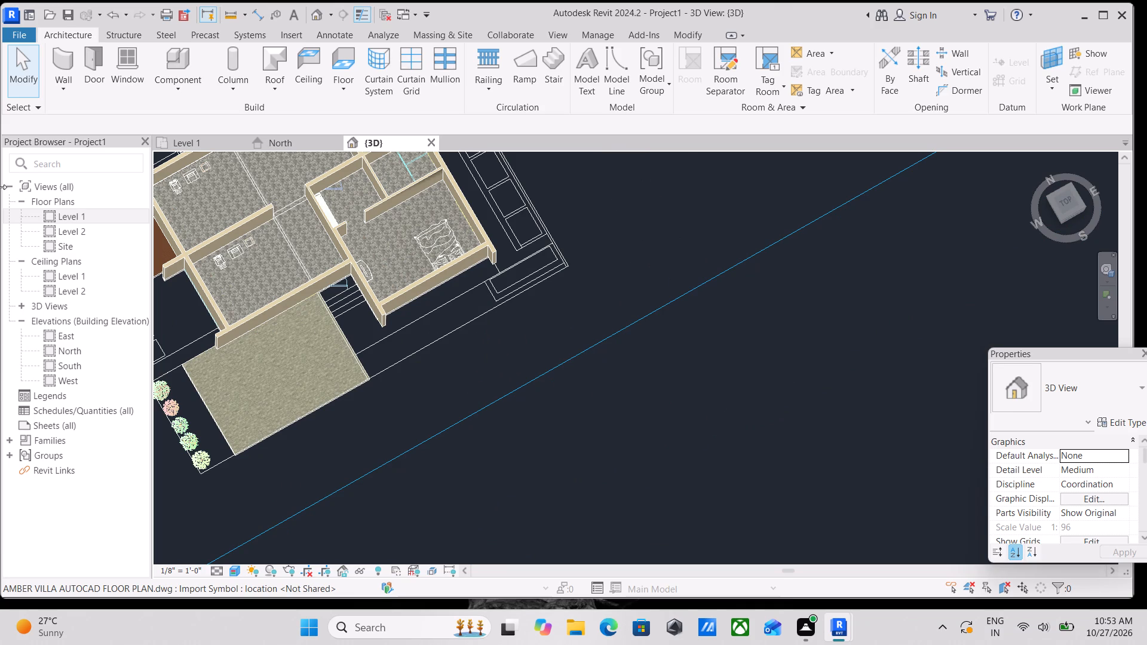
scroll(356, 313, "up", 2)
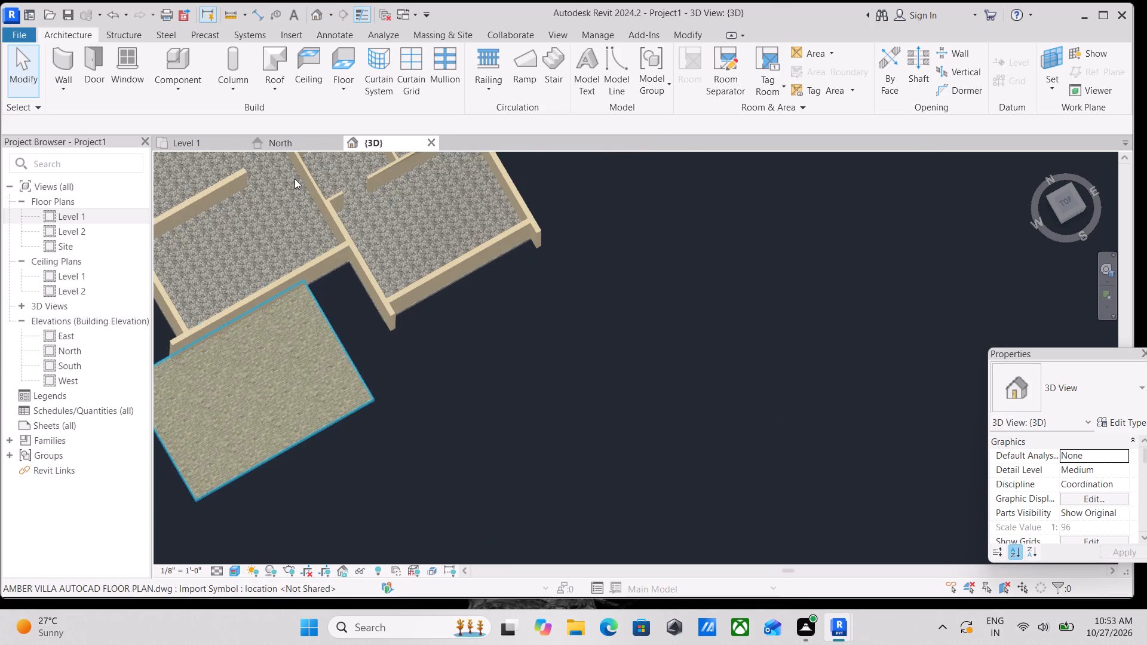
scroll(300, 177, "down", 2)
middle_click_drag(340, 180, 402, 167)
scroll(402, 167, "up", 1)
scroll(402, 167, "down", 3)
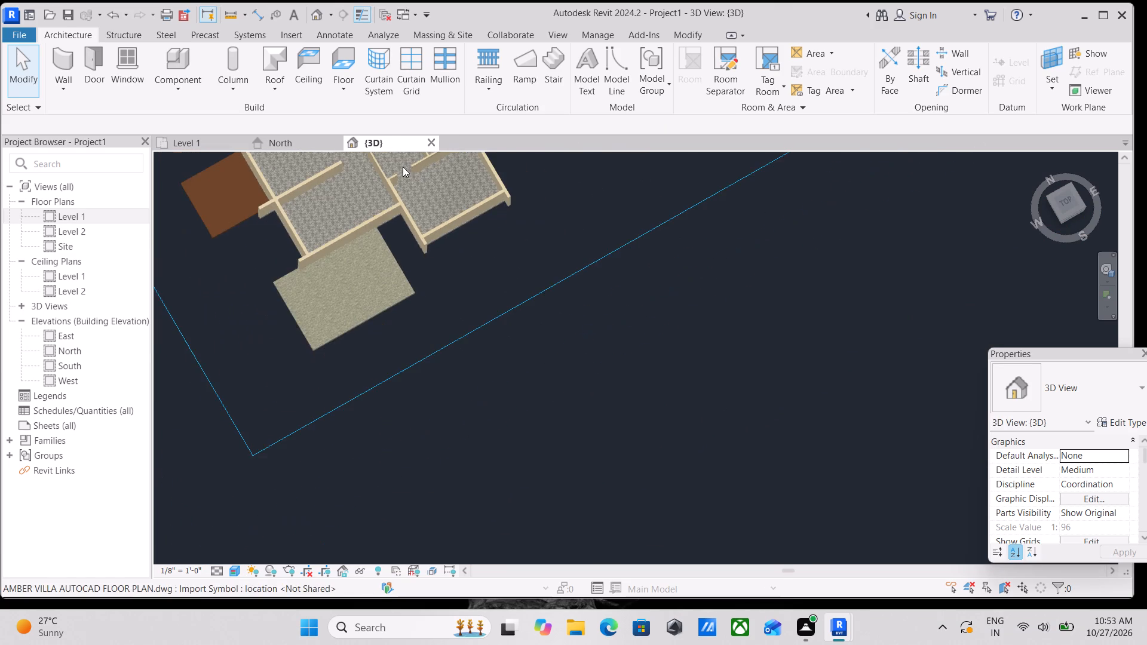
middle_click_drag(403, 167, 432, 153)
middle_click_drag(334, 178, 416, 217)
scroll(406, 268, "up", 2)
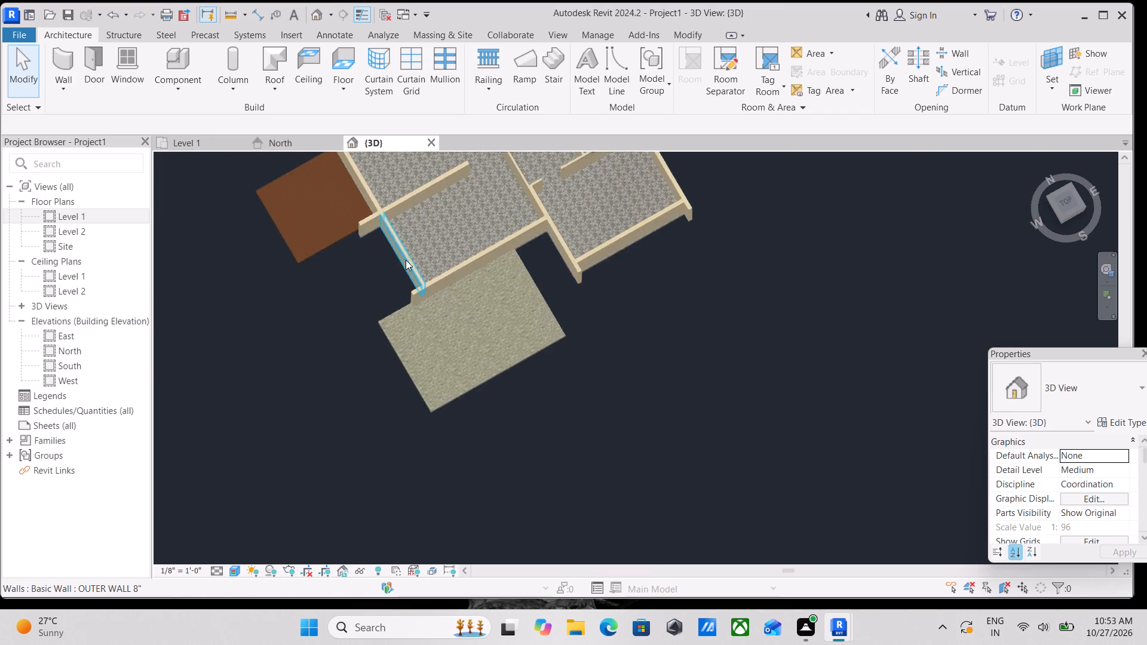
scroll(434, 227, "down", 1)
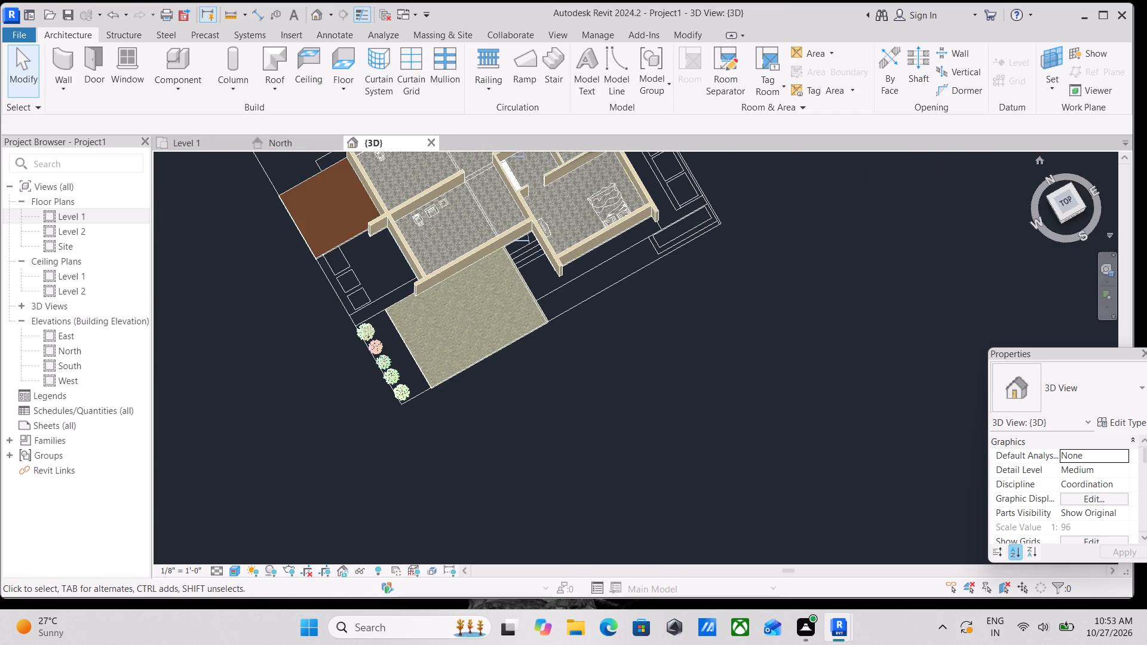
Orient the 3D view to Top and examine the ground floor's decks, landscape court and water body areas.
left_click(1066, 205)
scroll(699, 271, "up", 3)
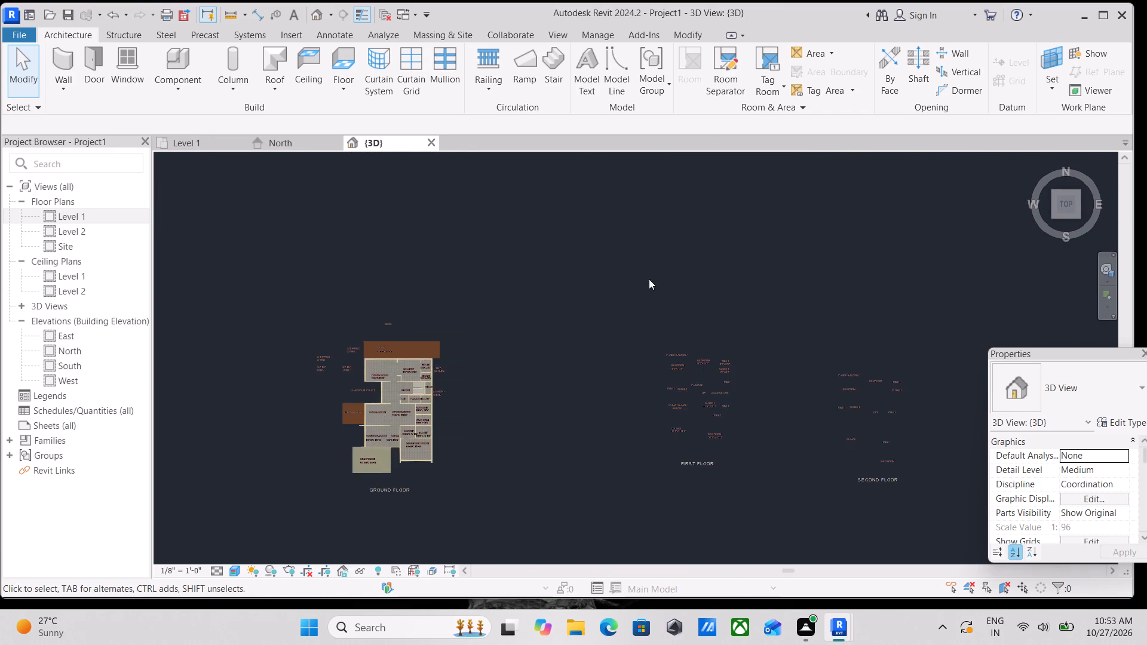
scroll(553, 294, "up", 2)
middle_click_drag(545, 295, 765, 174)
scroll(244, 339, "up", 3)
scroll(588, 286, "up", 3)
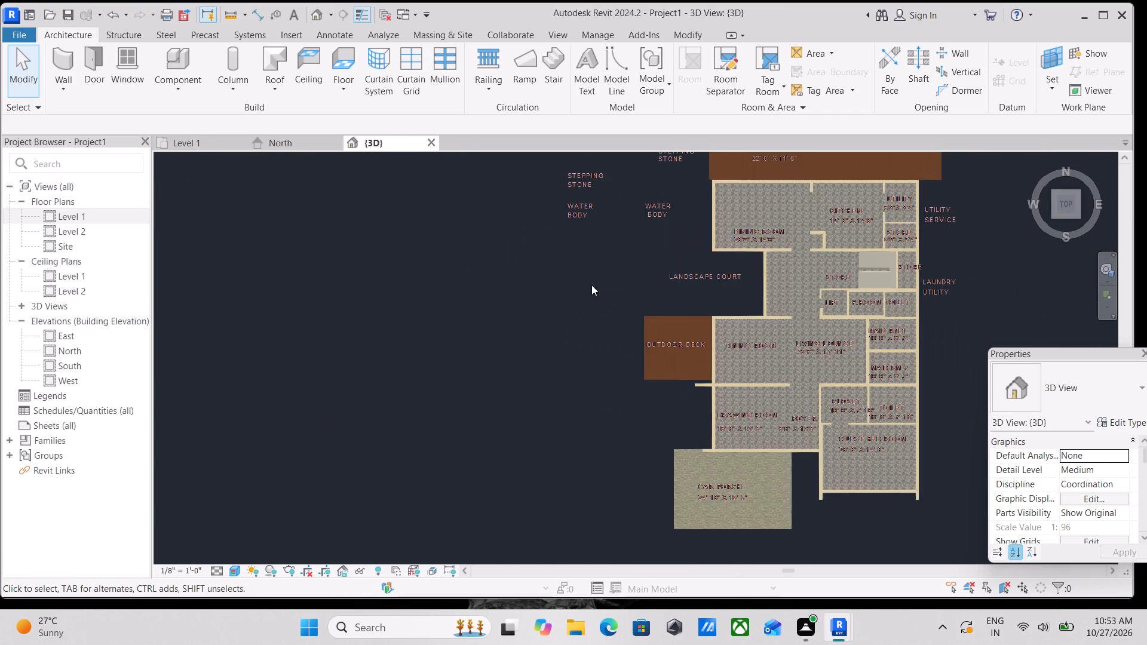
middle_click_drag(601, 282, 407, 300)
scroll(407, 300, "up", 1)
scroll(461, 275, "up", 3)
middle_click_drag(511, 273, 413, 287)
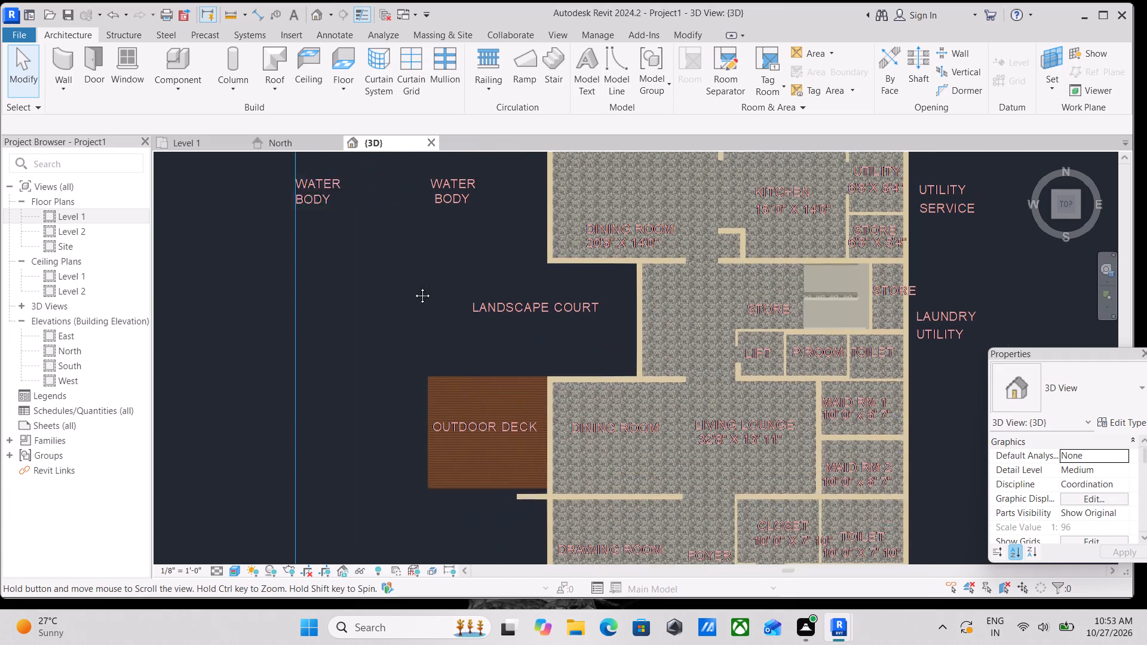
middle_click_drag(413, 287, 290, 312)
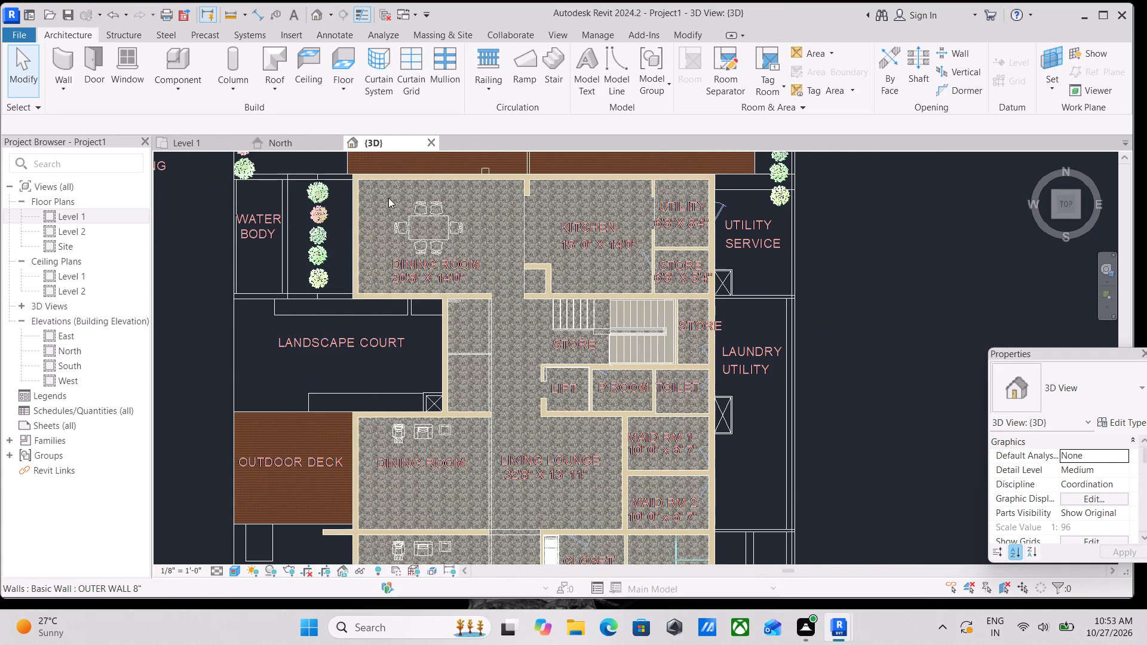
scroll(388, 198, "down", 2)
middle_click_drag(388, 198, 378, 201)
Examine the imported AMBER VILLA floor plan around the ground floor in the top 3D view, including the guest bedroom end, then deselect it.
left_click(260, 253)
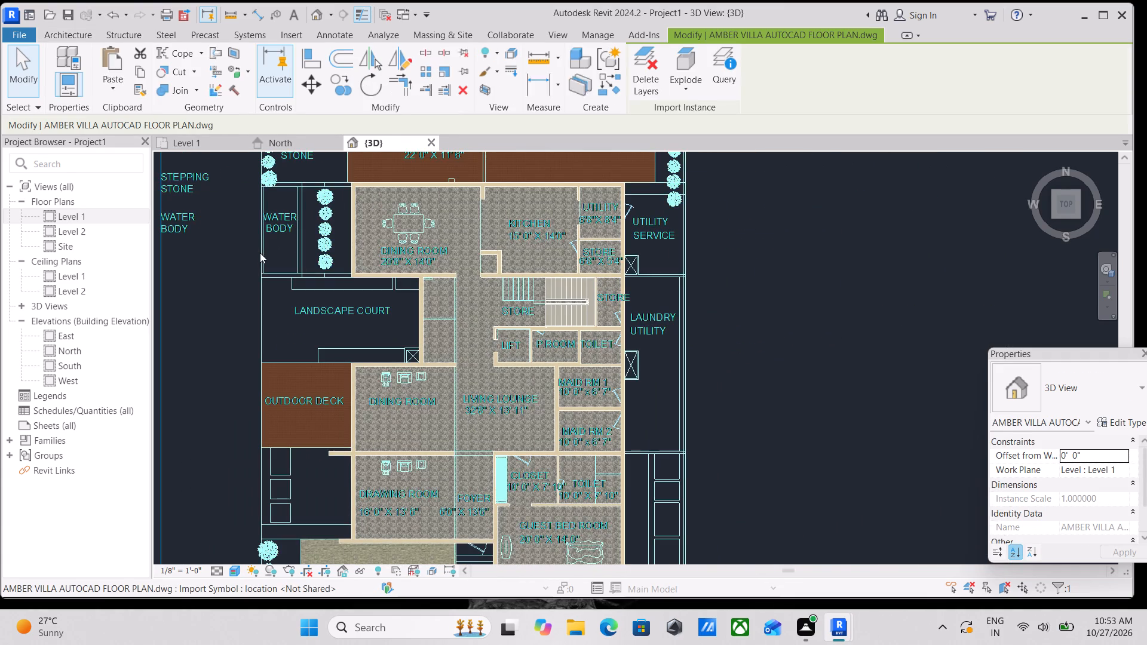
scroll(260, 253, "down", 2)
middle_click_drag(260, 253, 263, 266)
scroll(266, 260, "down", 1)
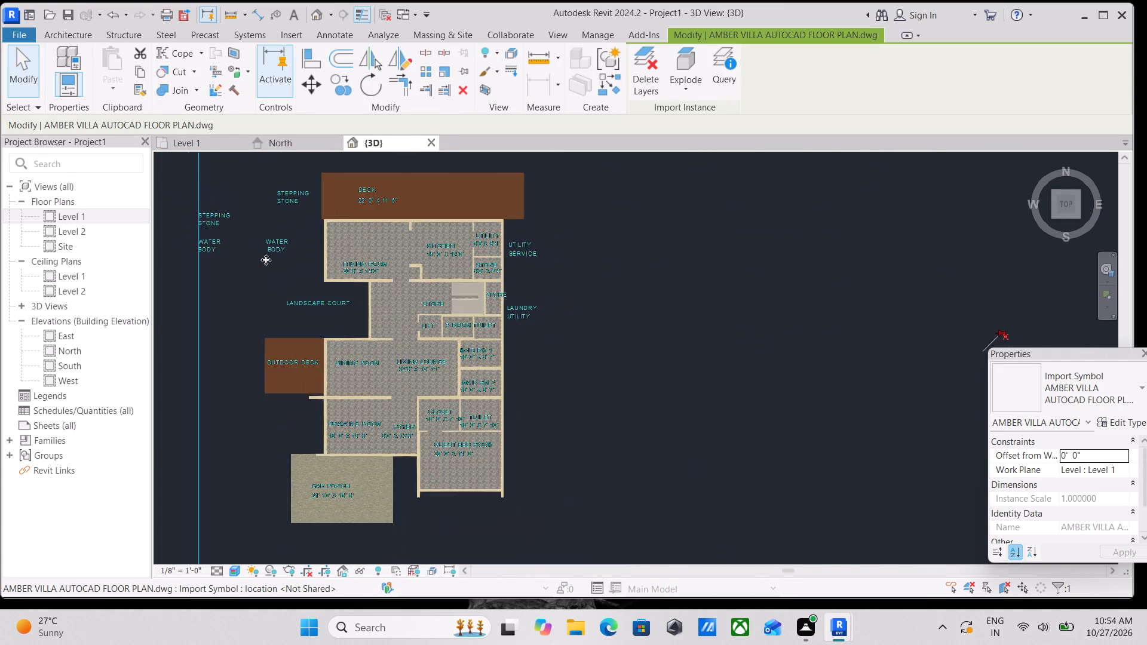
scroll(266, 260, "down", 1)
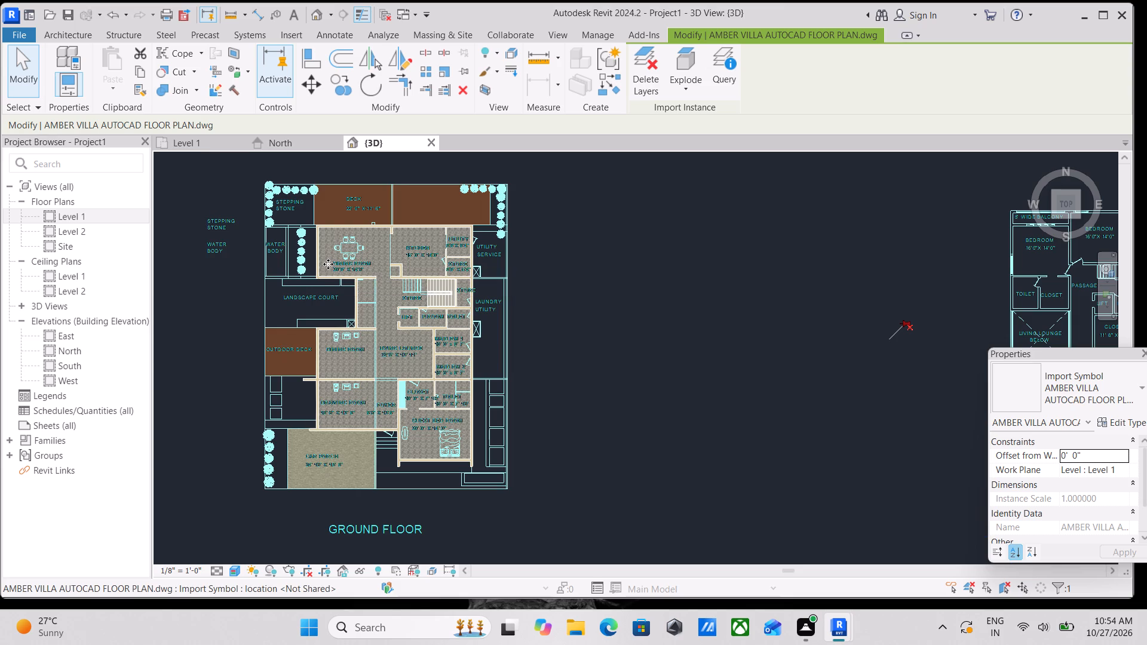
left_click(237, 574)
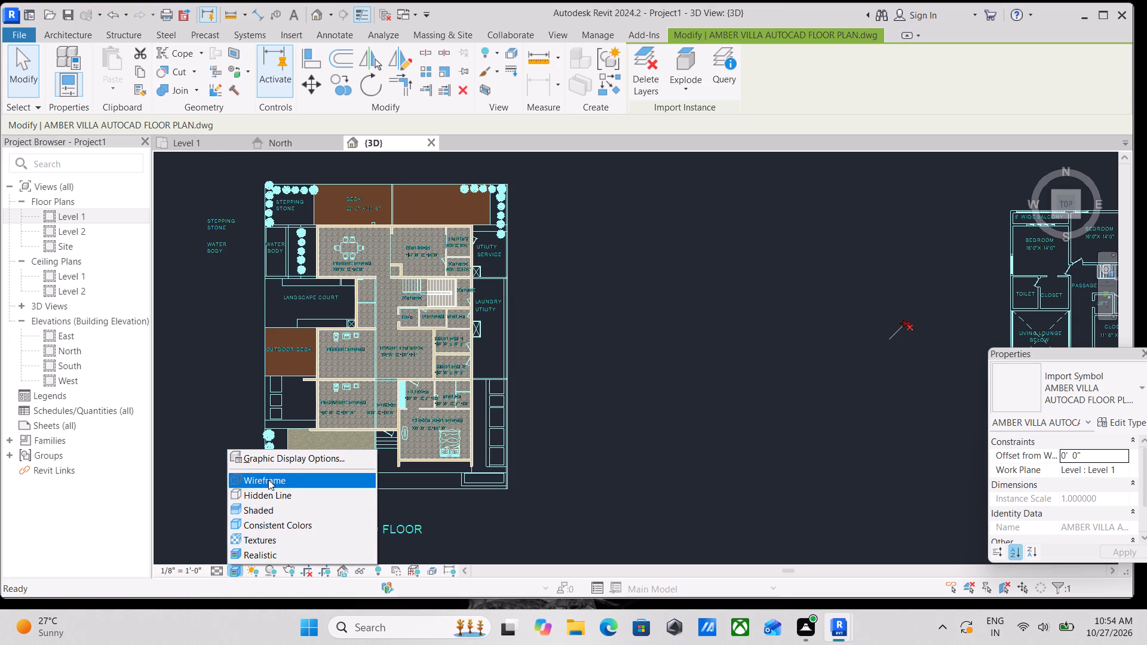
left_click(585, 469)
scroll(455, 475, "up", 3)
scroll(403, 456, "up", 7)
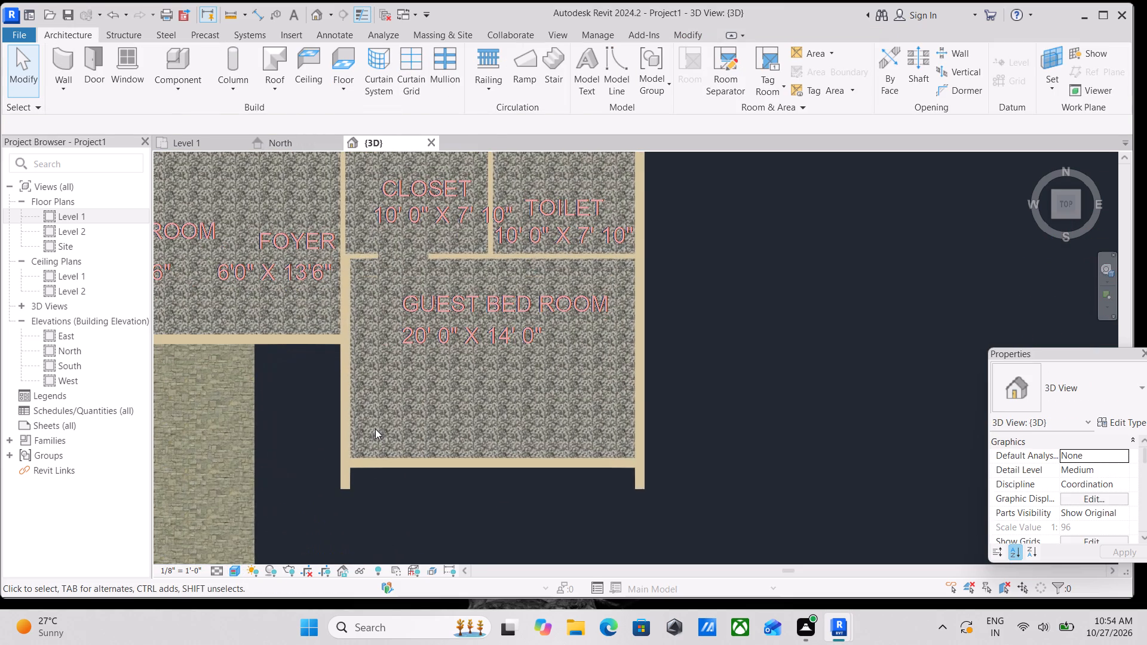
scroll(391, 411, "down", 8)
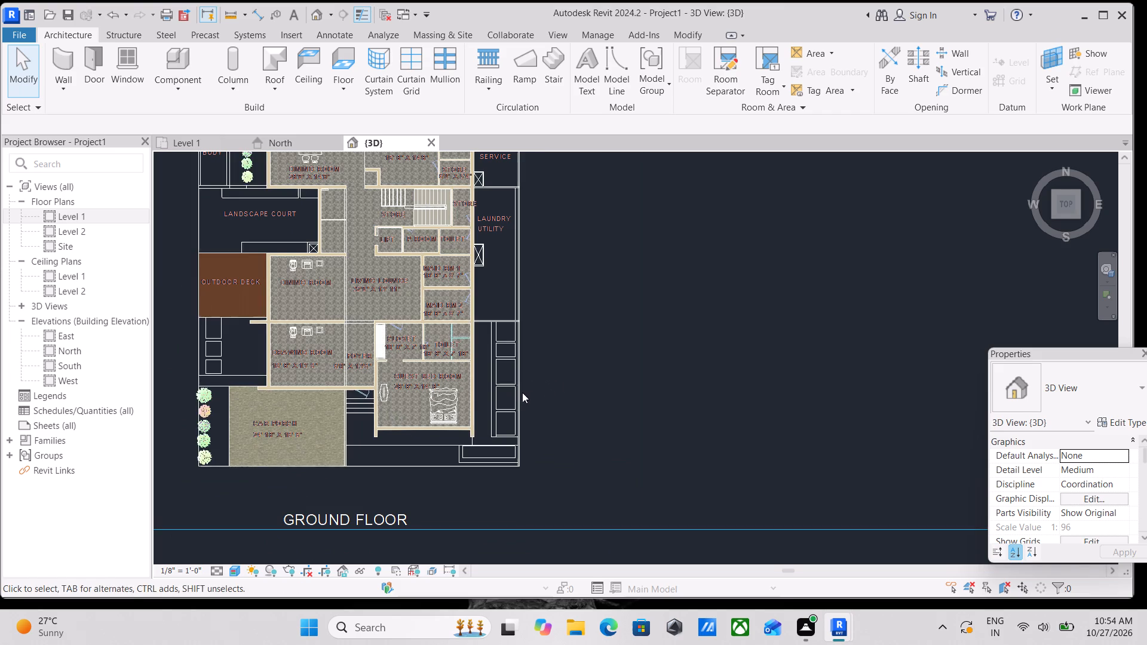
left_click(517, 396)
scroll(518, 395, "down", 5)
middle_click_drag(529, 386, 400, 410)
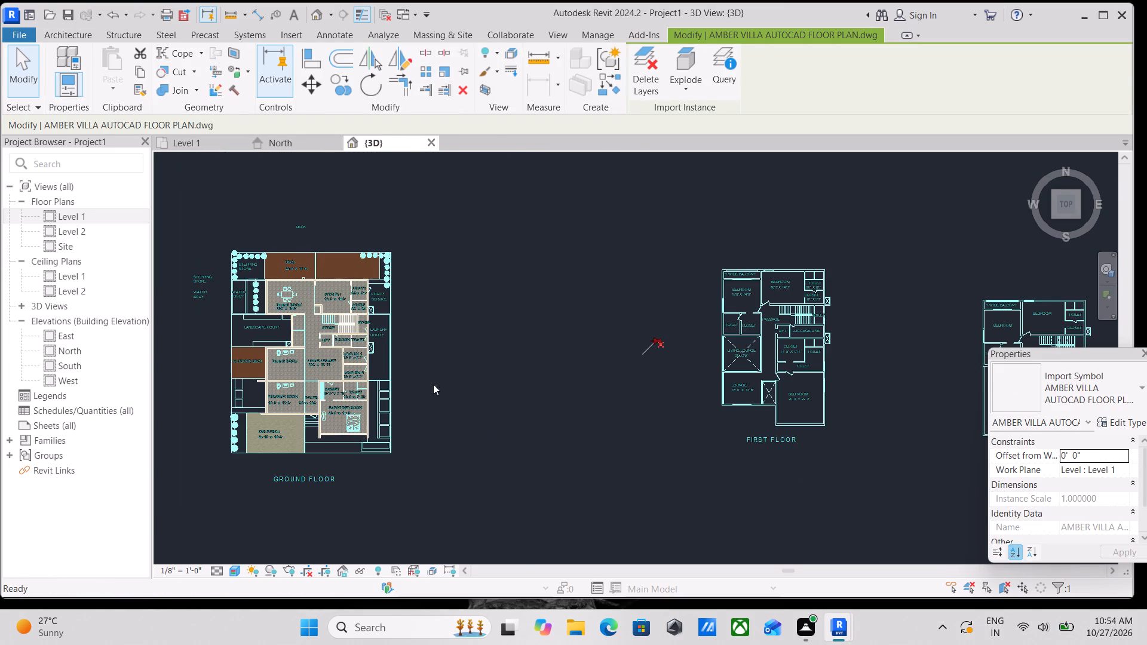
left_click(663, 346)
middle_click_drag(506, 338, 515, 339)
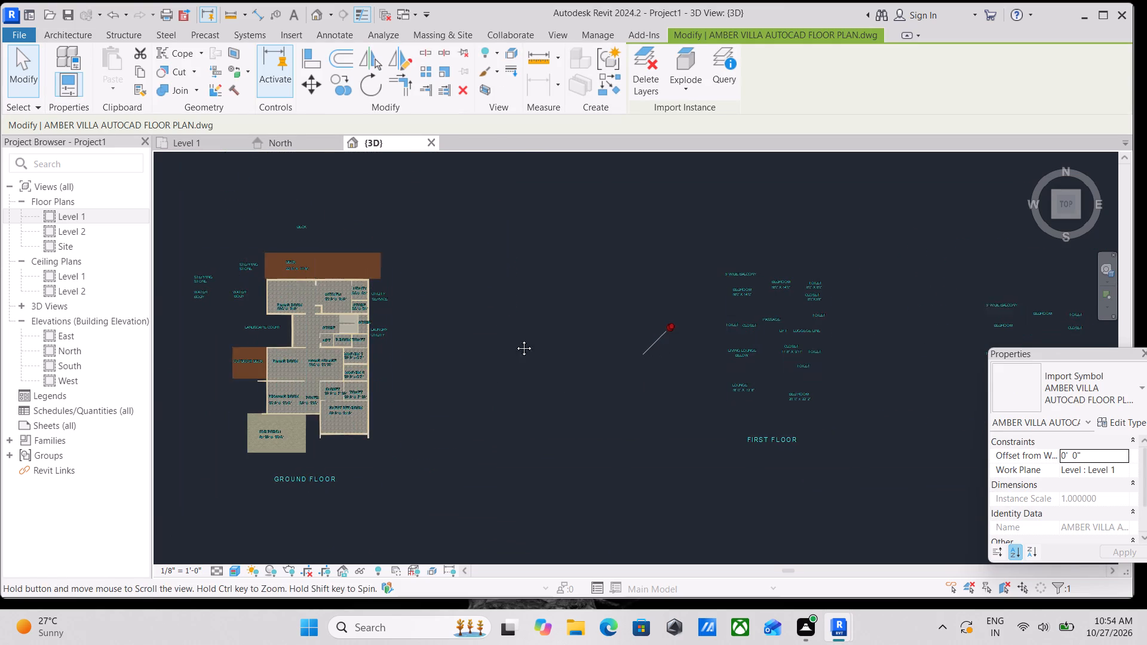
middle_click_drag(515, 339, 521, 339)
scroll(288, 223, "up", 3)
key("Escape")
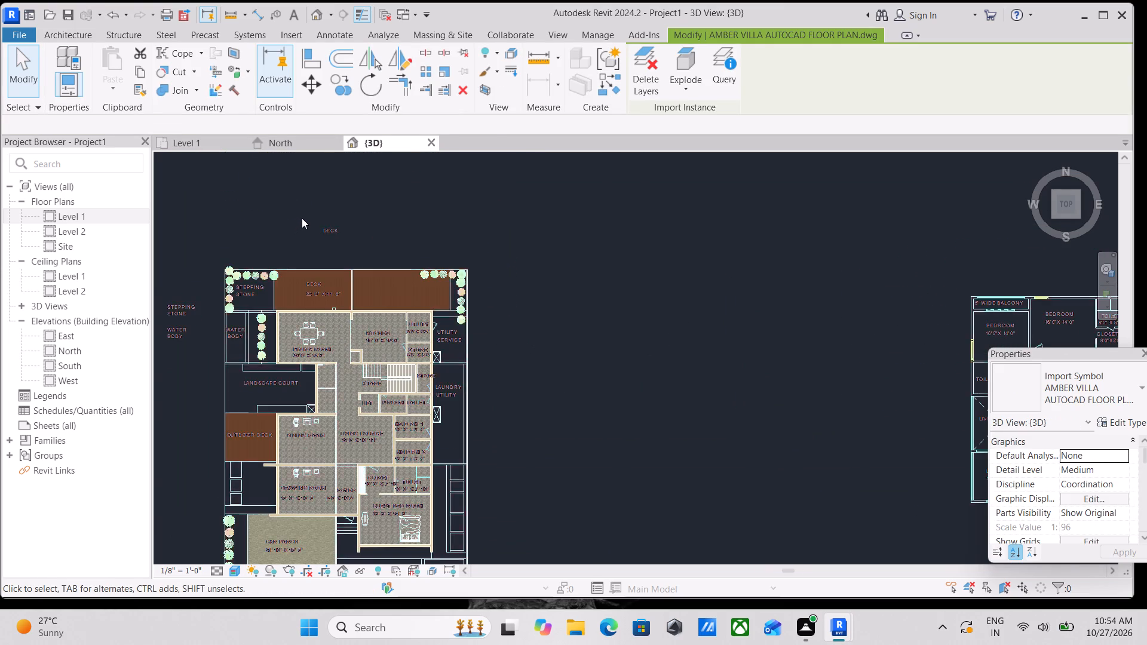
Examine the north deck and the stepping stone area beside it in the top view.
scroll(311, 225, "down", 2)
scroll(243, 302, "up", 10)
scroll(275, 242, "down", 1)
middle_click_drag(275, 242, 280, 261)
middle_click_drag(271, 269, 299, 259)
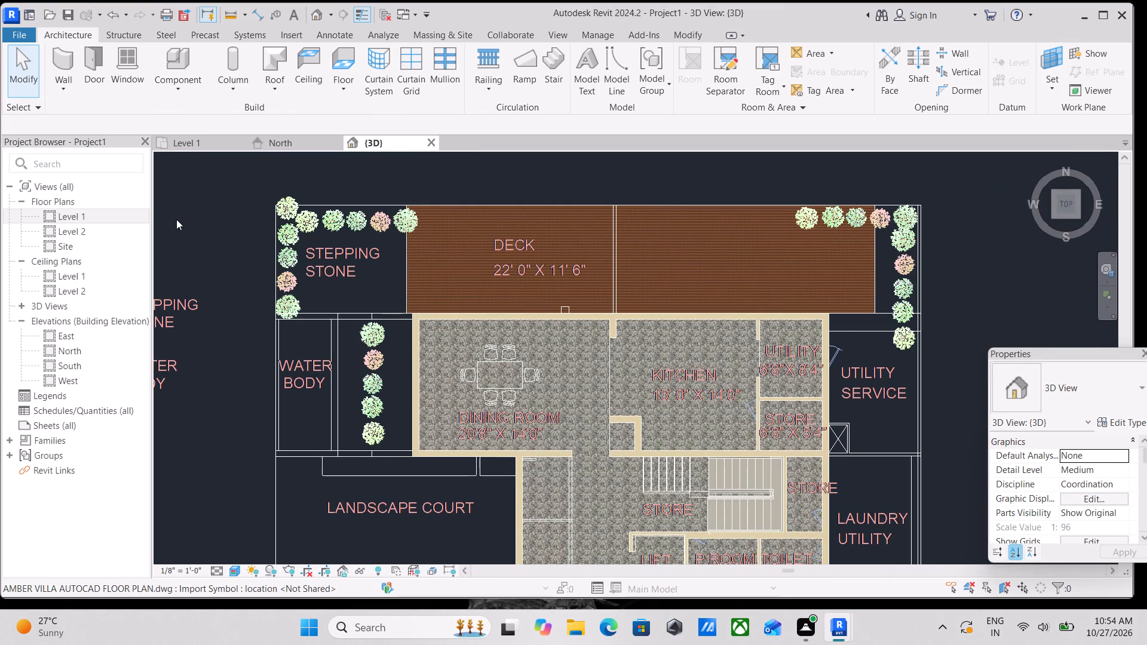
scroll(428, 271, "up", 13)
scroll(221, 205, "up", 5)
scroll(226, 204, "down", 3)
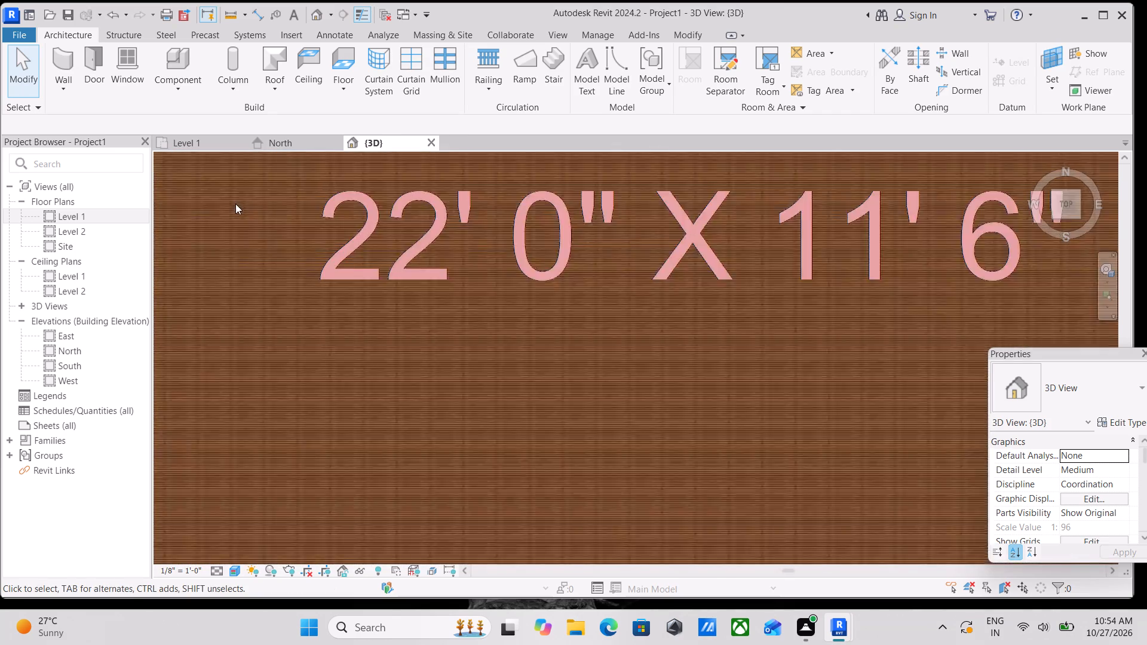
scroll(235, 204, "down", 2)
scroll(297, 206, "down", 9)
middle_click_drag(331, 211, 506, 219)
scroll(420, 225, "down", 2)
middle_click_drag(420, 225, 533, 252)
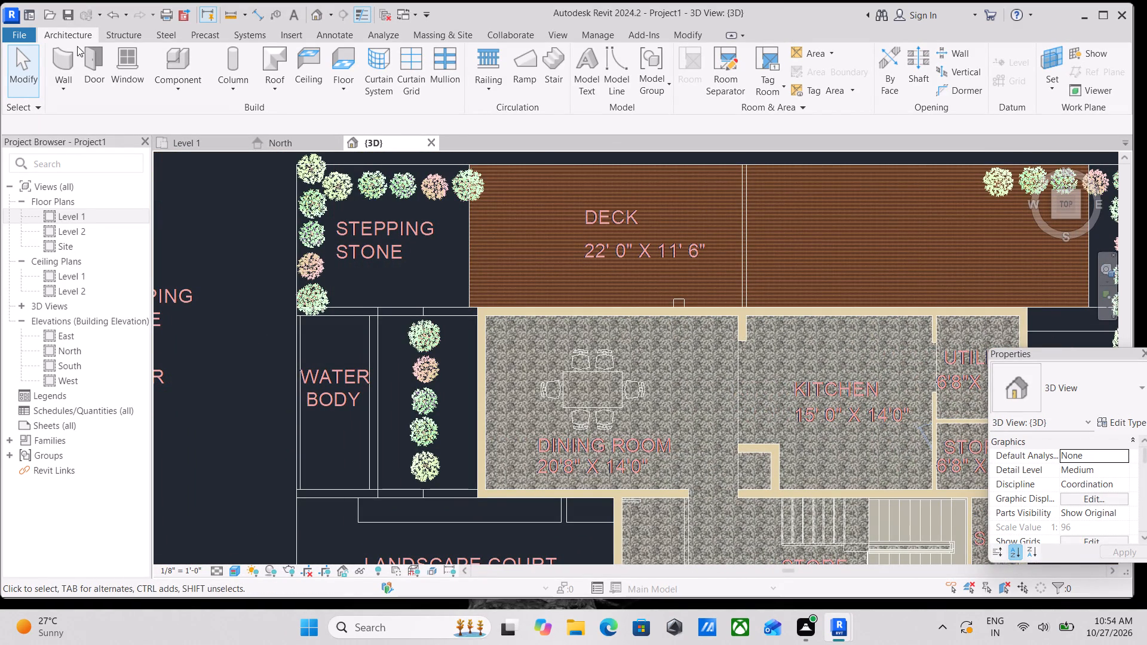
Start a floor of type STEPPING STONES 1' and sketch a rectangular boundary about 11'-7" deep over the stepping stone area west of the deck.
left_click(350, 89)
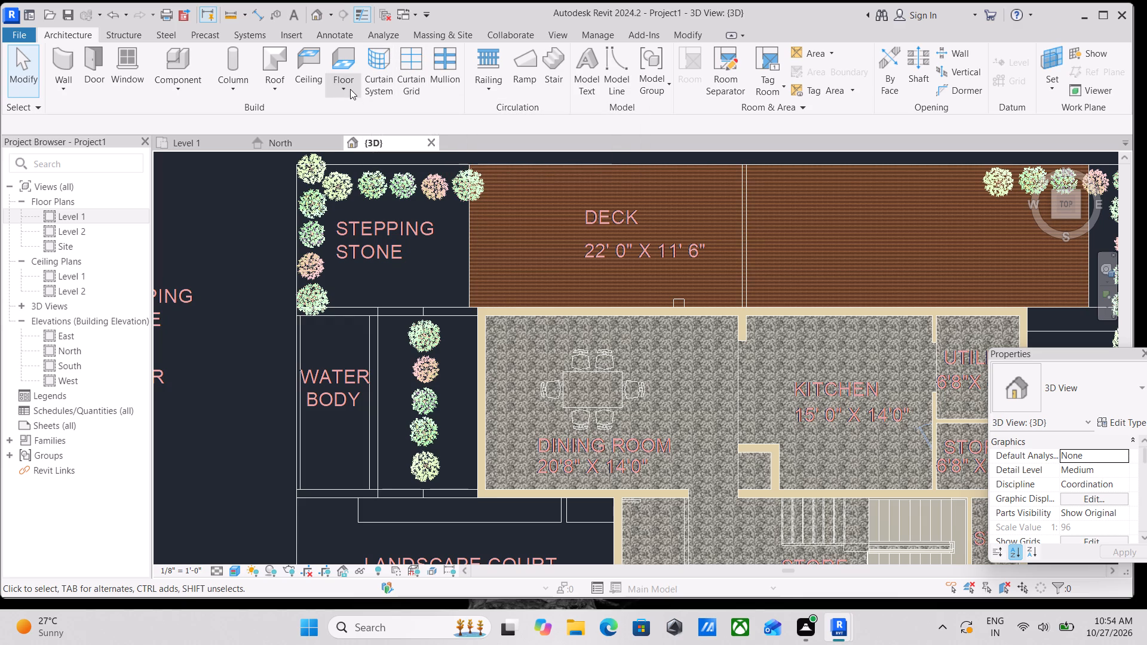
left_click(366, 121)
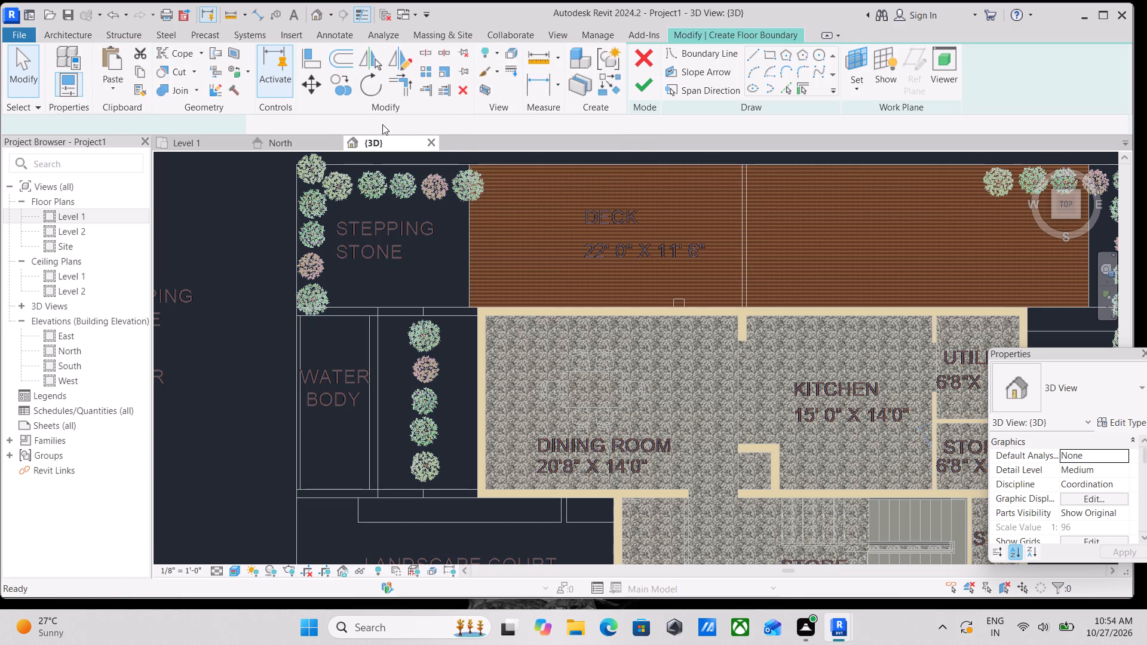
left_click(1109, 396)
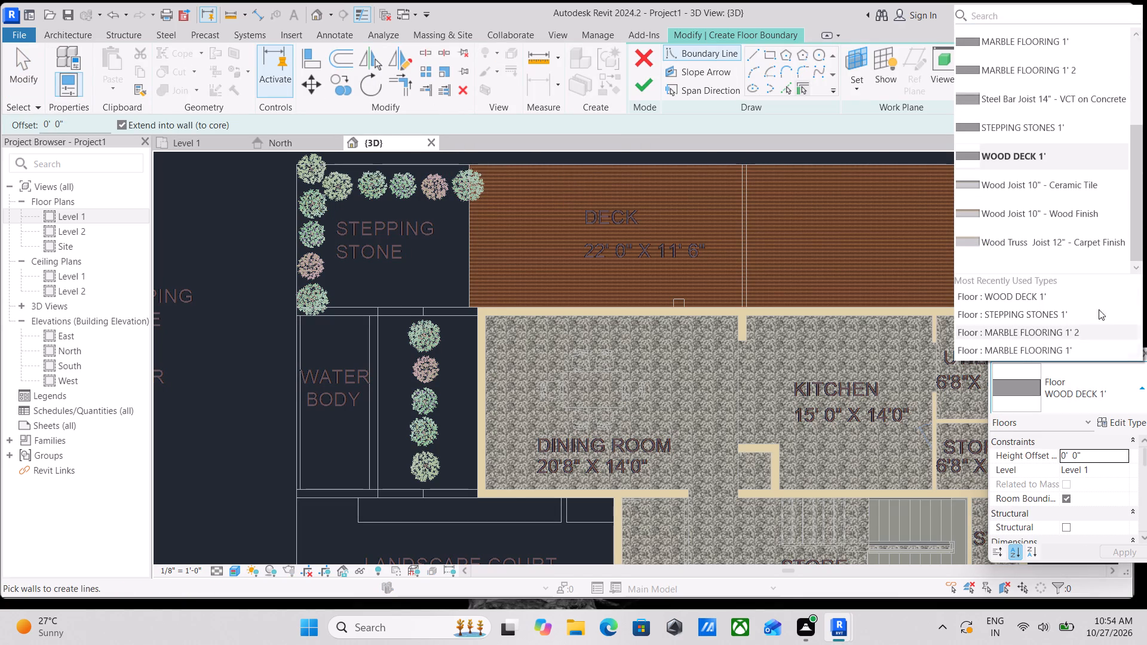
left_click(1101, 130)
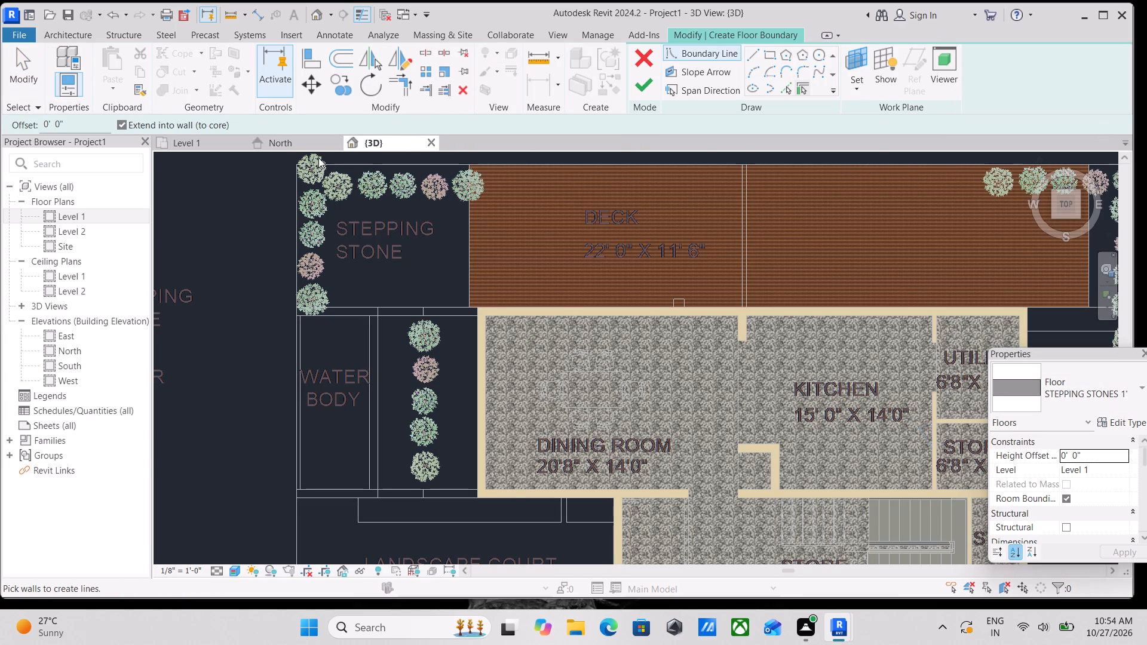
left_click(766, 57)
scroll(315, 163, "up", 3)
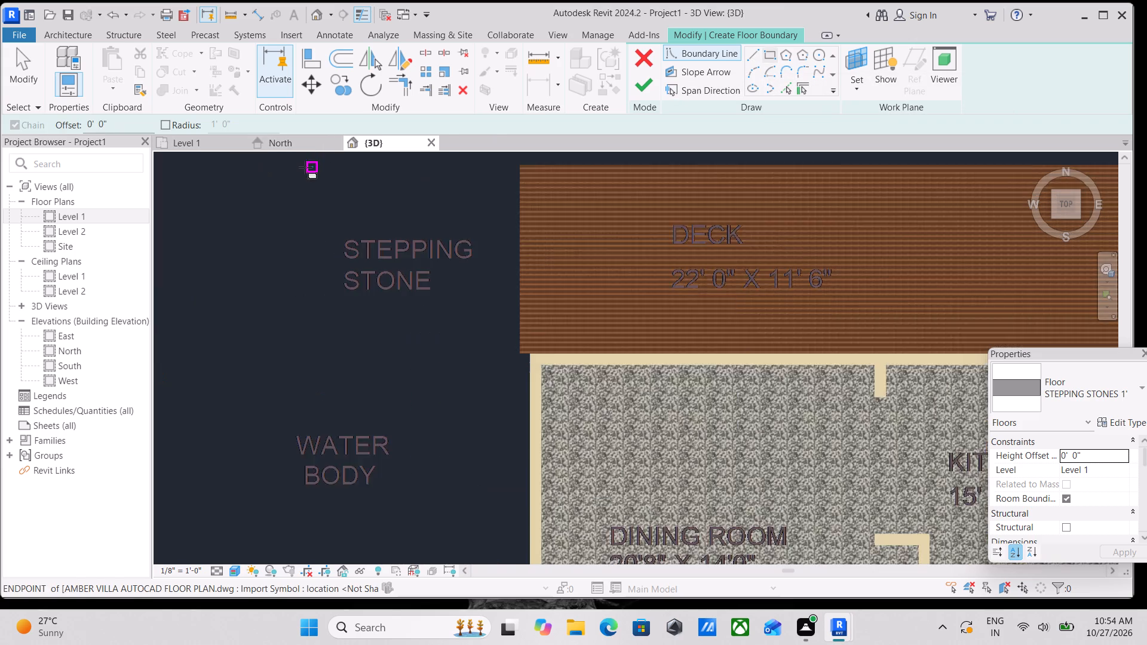
left_click(289, 164)
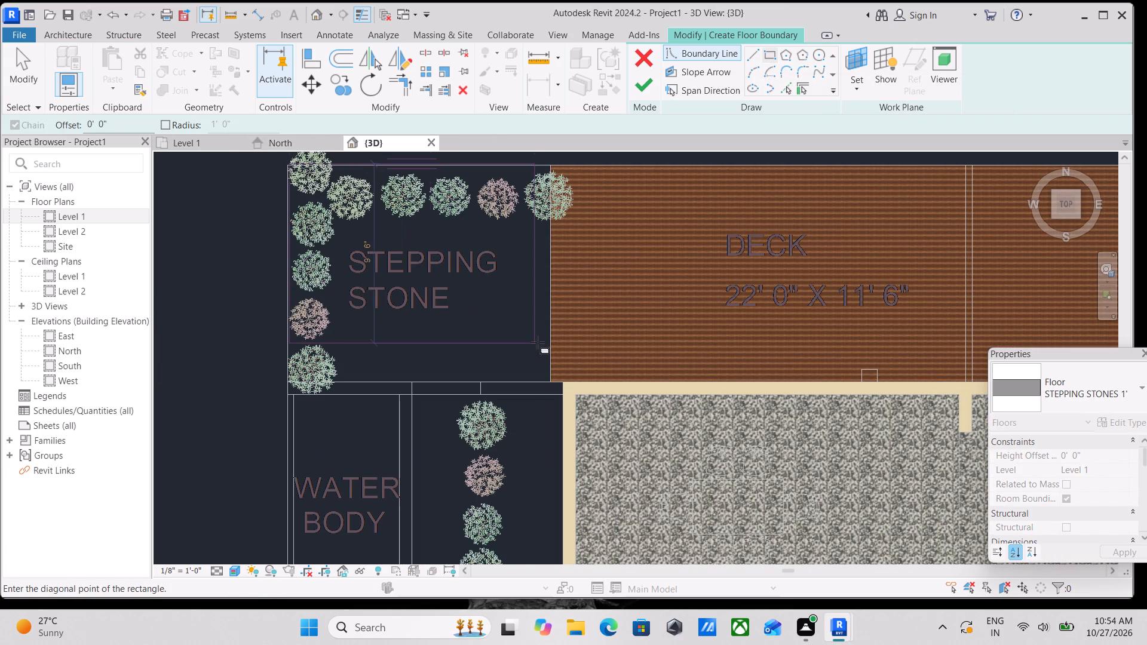
middle_click_drag(533, 340, 477, 286)
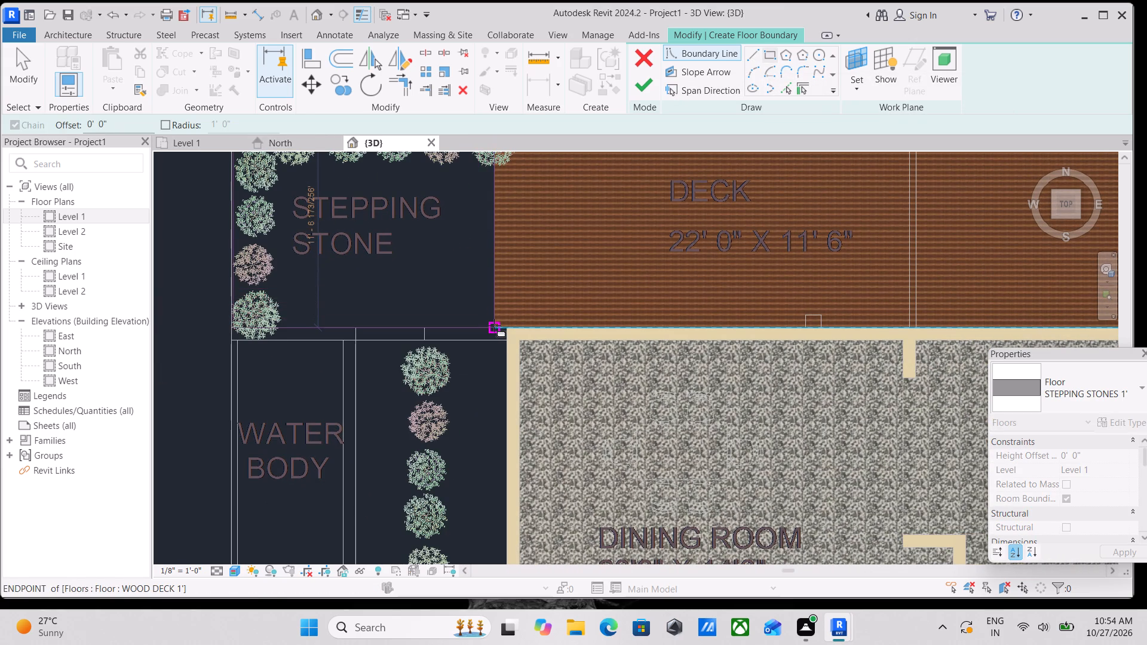
left_click(494, 325)
Sketch a closed boundary about 12'-8" by 3'-9" along the outer outline of the planter strip southeast of the guest bedroom.
scroll(410, 271, "down", 2)
middle_click_drag(410, 271, 292, 280)
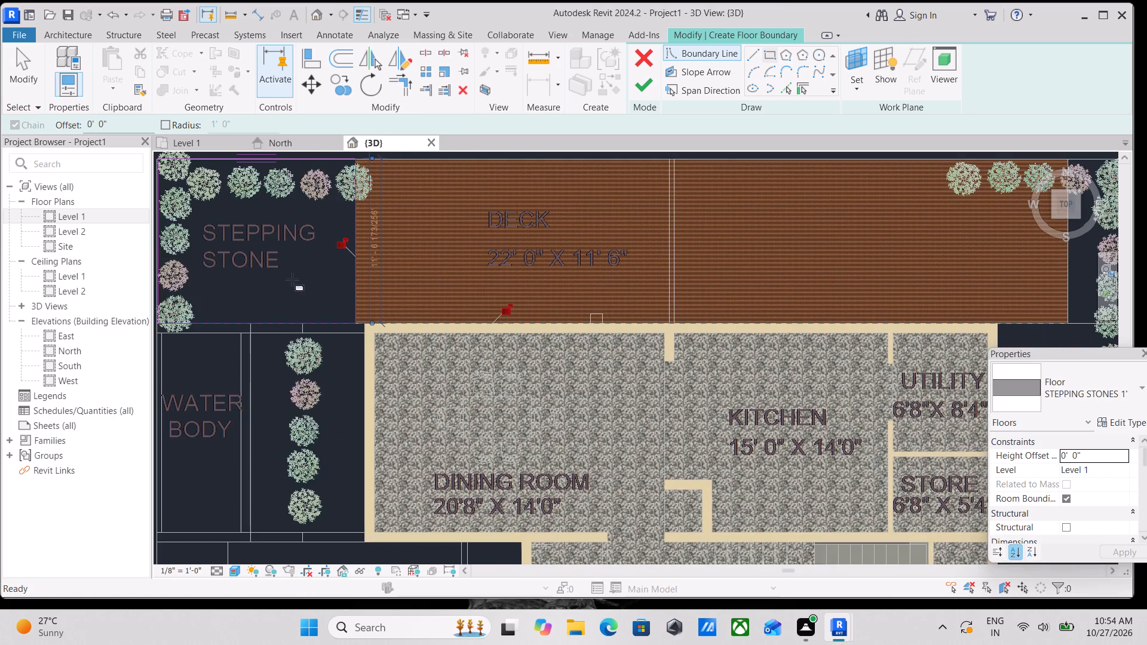
scroll(359, 251, "down", 4)
middle_click_drag(387, 257, 263, 254)
scroll(574, 278, "down", 2)
middle_click_drag(574, 278, 382, 170)
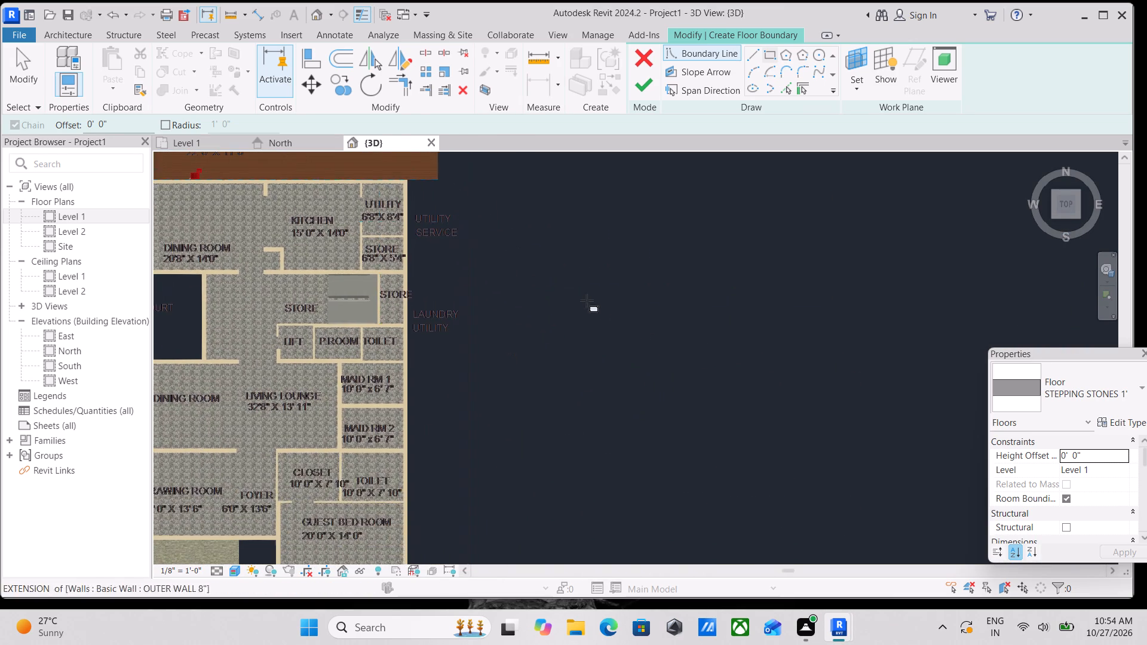
scroll(587, 303, "down", 3)
middle_click_drag(580, 305, 529, 220)
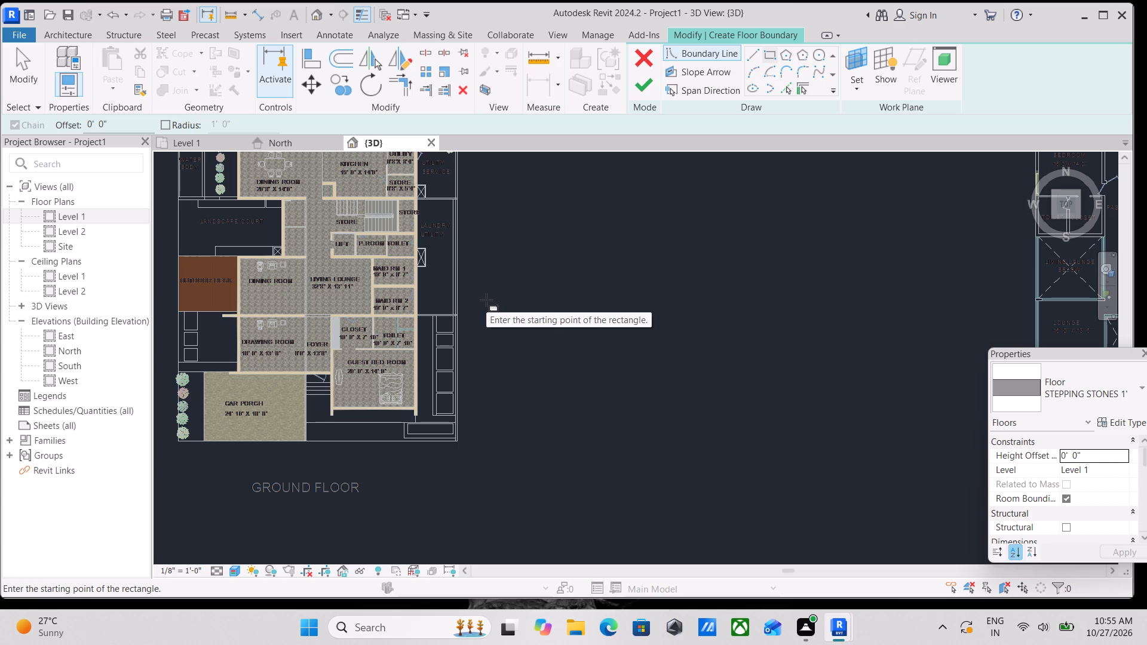
scroll(403, 432, "up", 4)
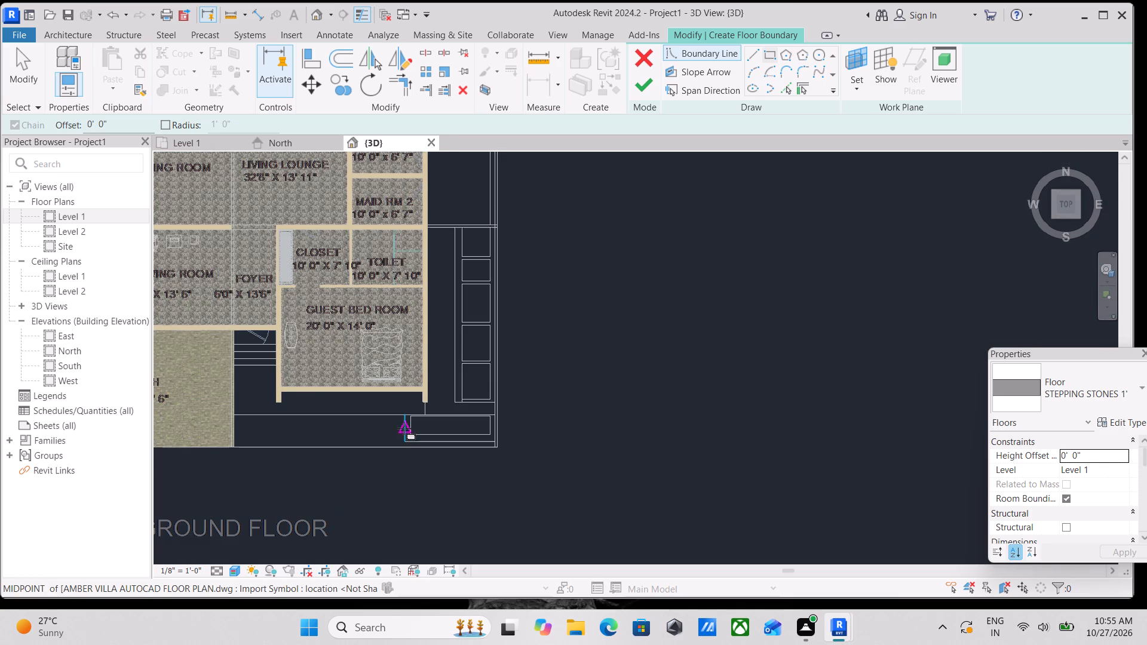
scroll(404, 417, "up", 3)
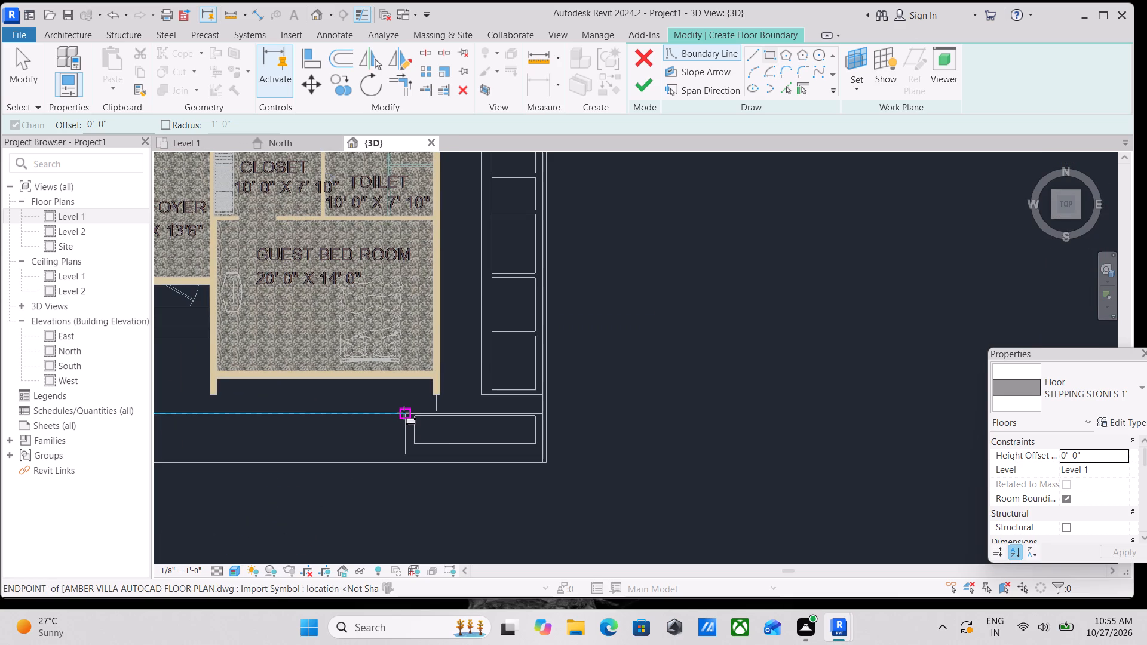
left_click(404, 413)
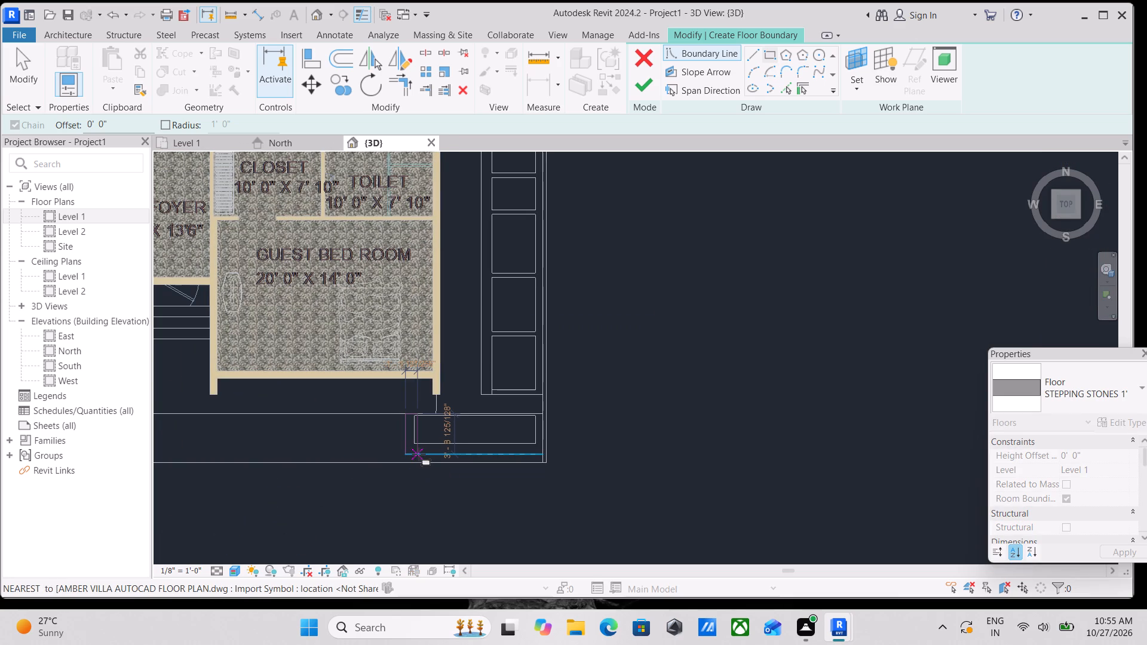
key("Escape")
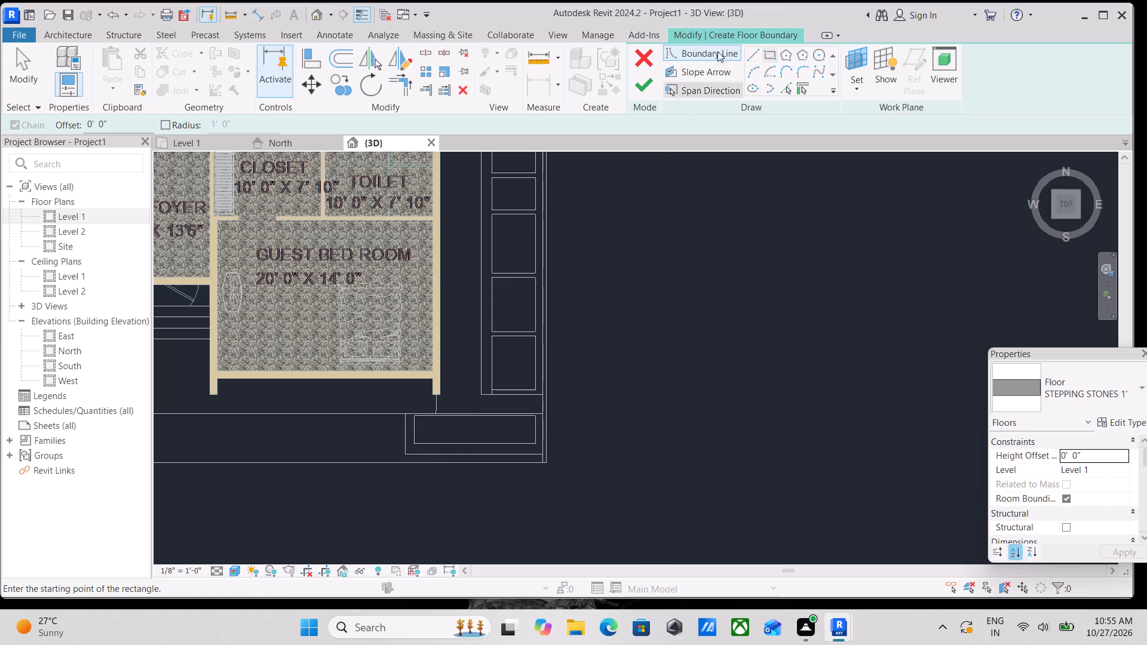
left_click(757, 53)
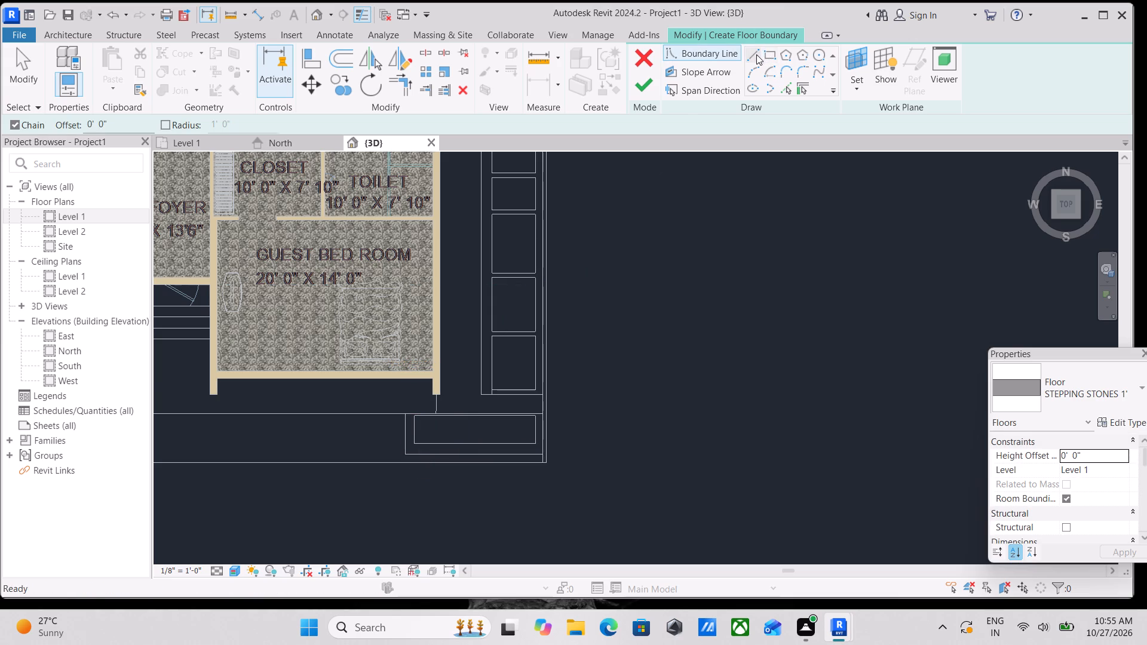
scroll(310, 527, "up", 4)
scroll(492, 369, "up", 3)
scroll(471, 371, "down", 5)
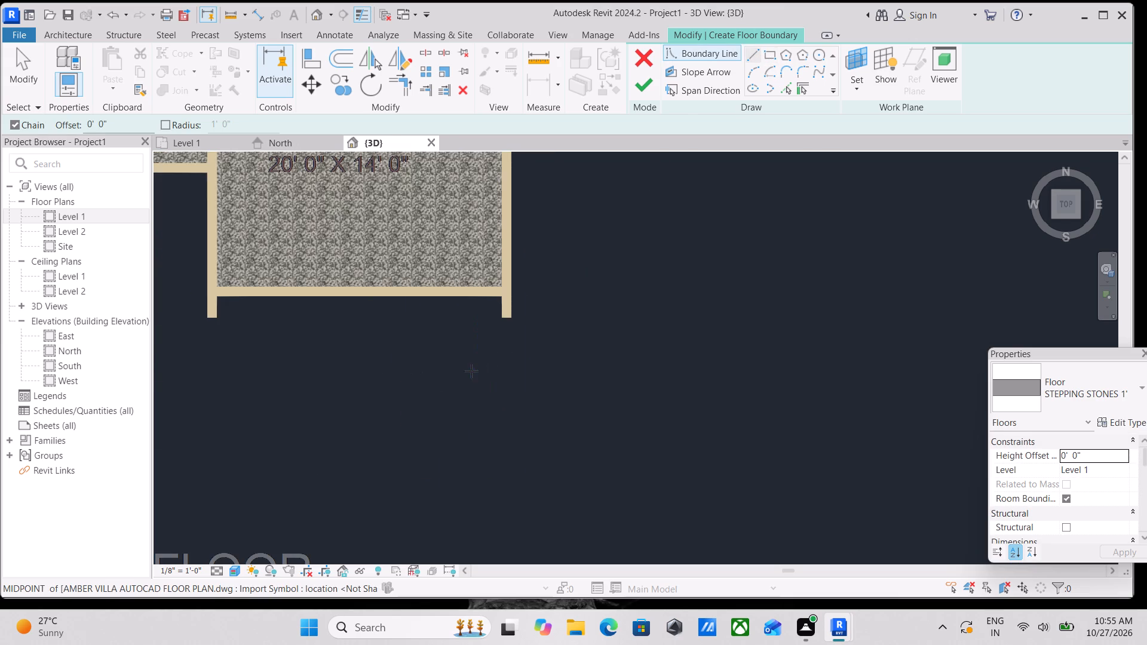
left_click(464, 344)
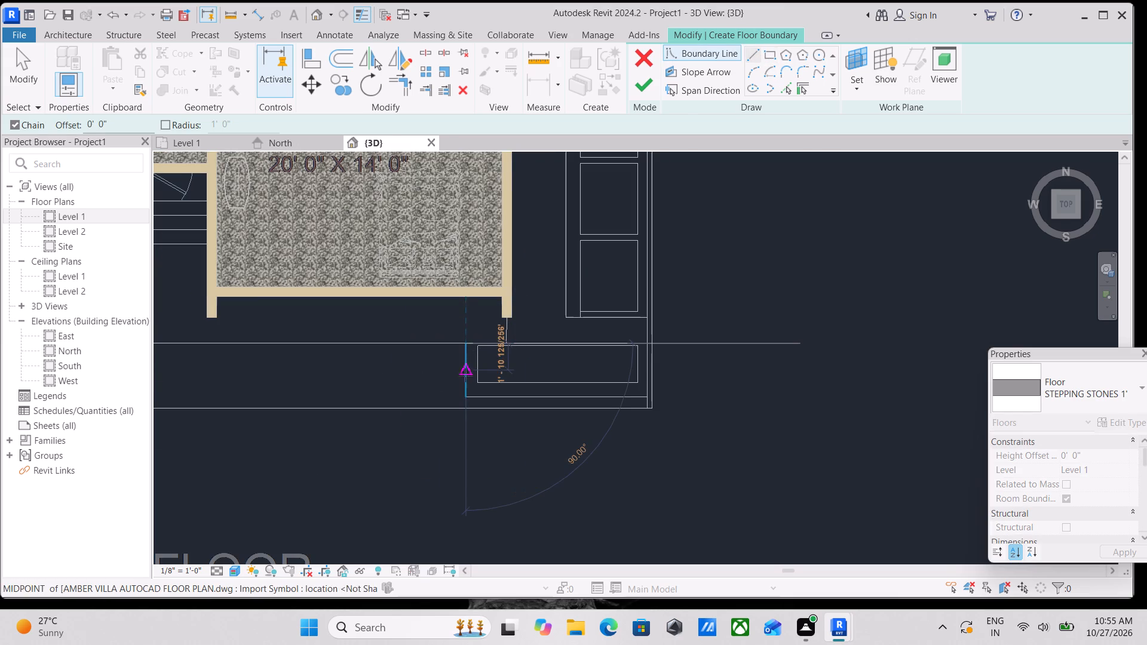
left_click(467, 400)
middle_click_drag(554, 403, 532, 401)
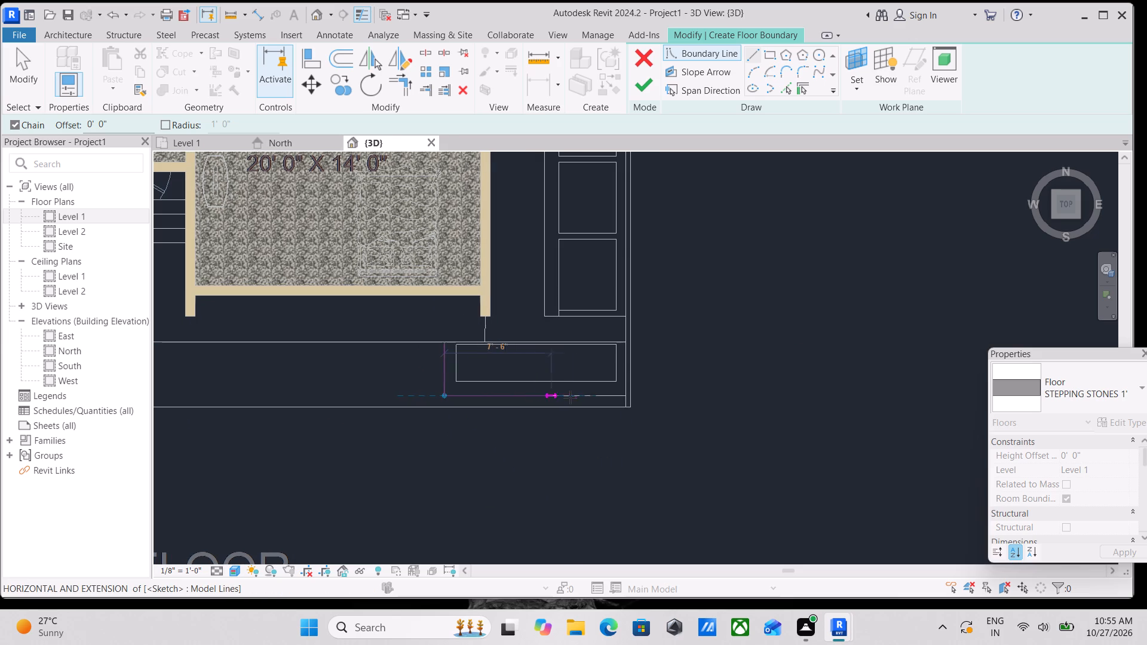
left_click(621, 397)
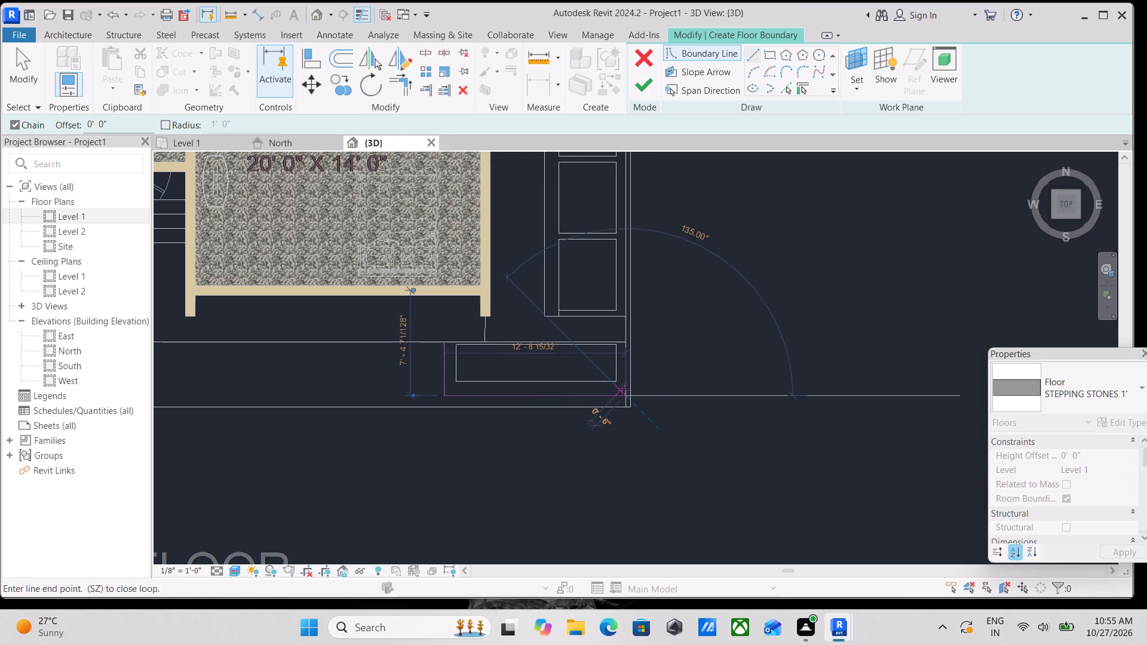
left_click(621, 340)
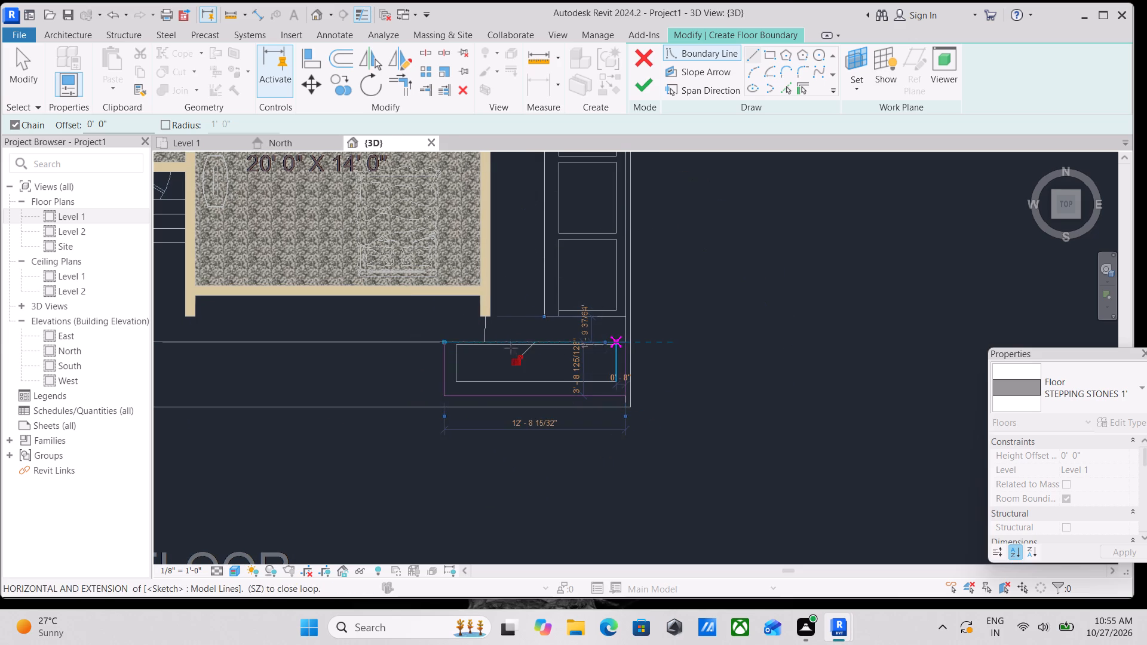
left_click(443, 342)
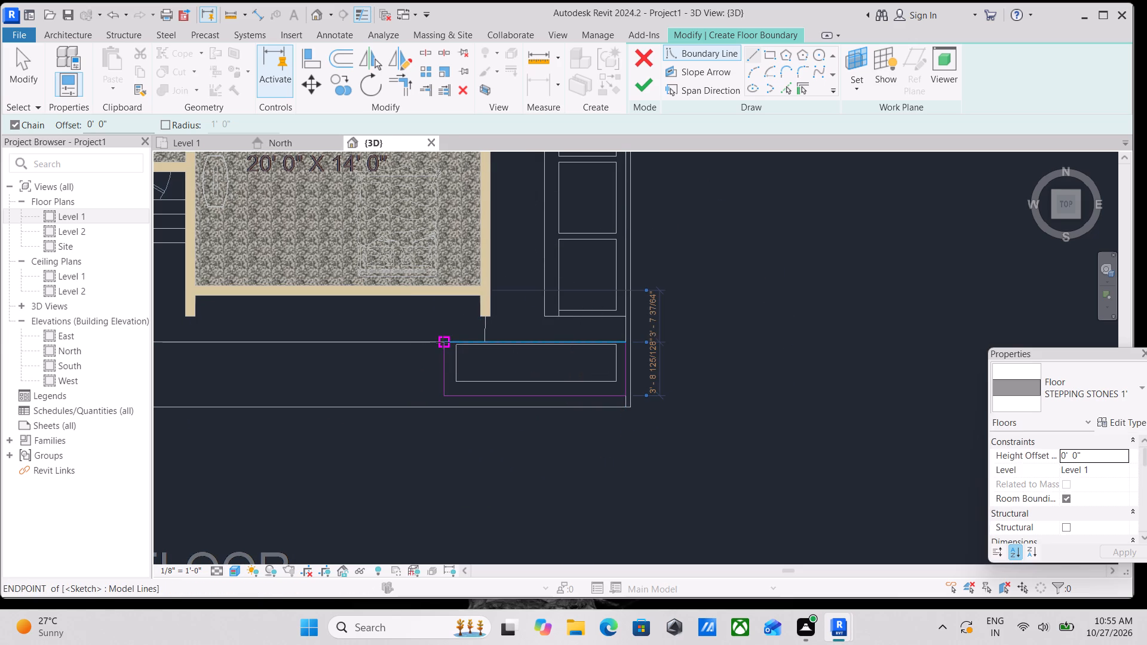
key("Escape")
Sketch an inner rectangular boundary about 11'-0" by 2'-7" along the planter's inner outline and finish the stepping stones floor.
scroll(468, 353, "up", 4)
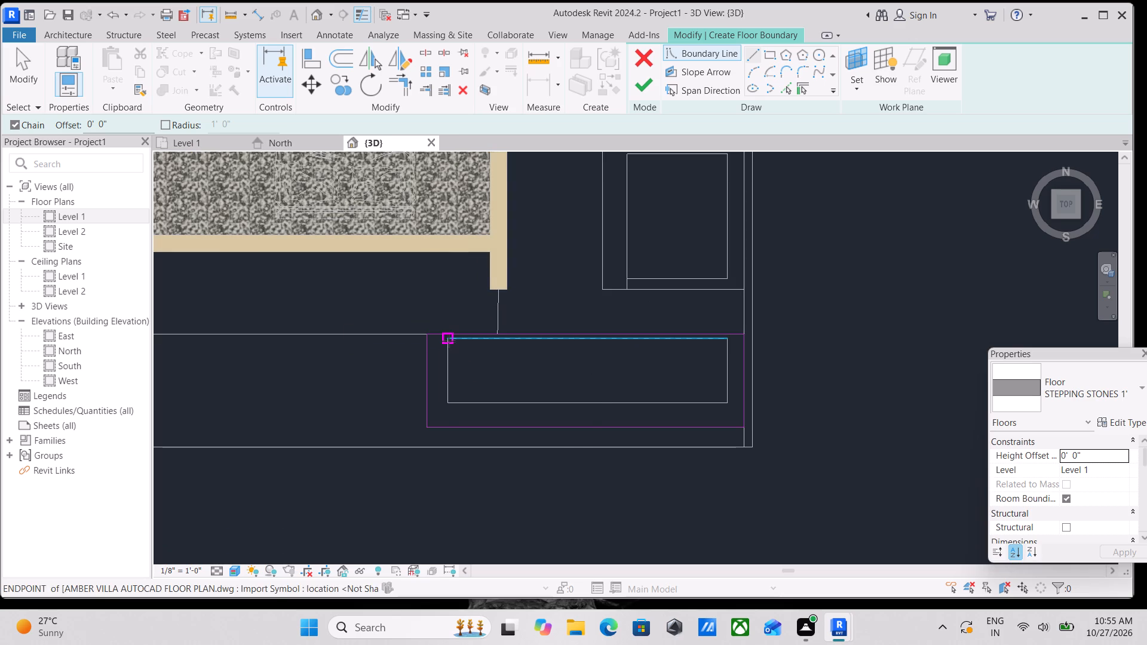
left_click(449, 341)
left_click(448, 397)
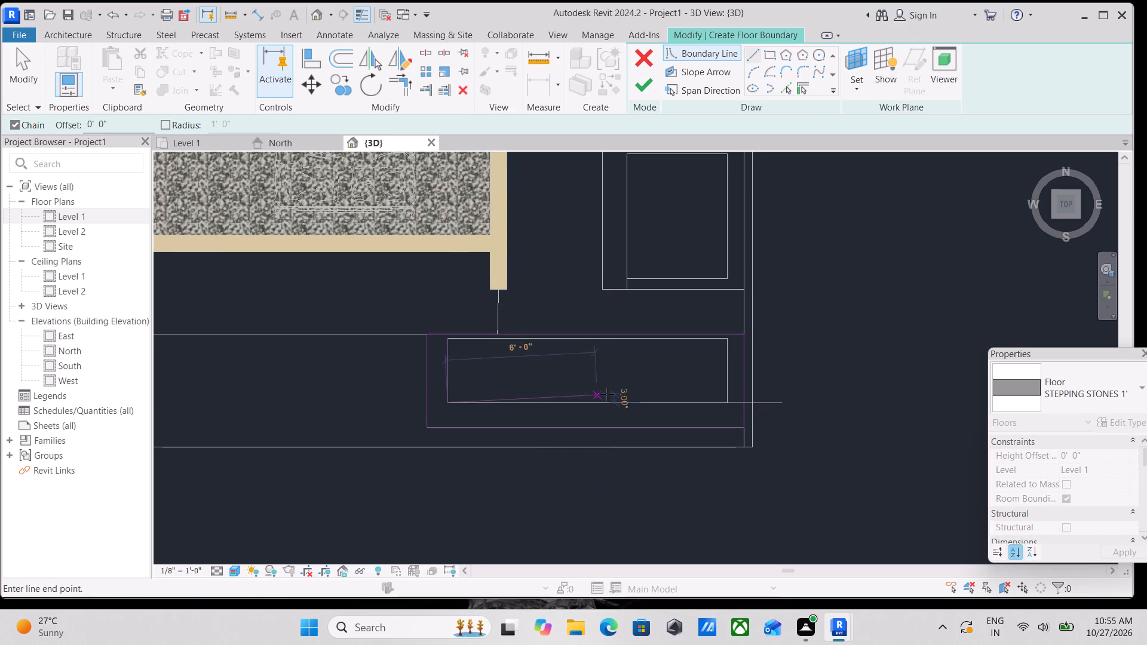
left_click(728, 408)
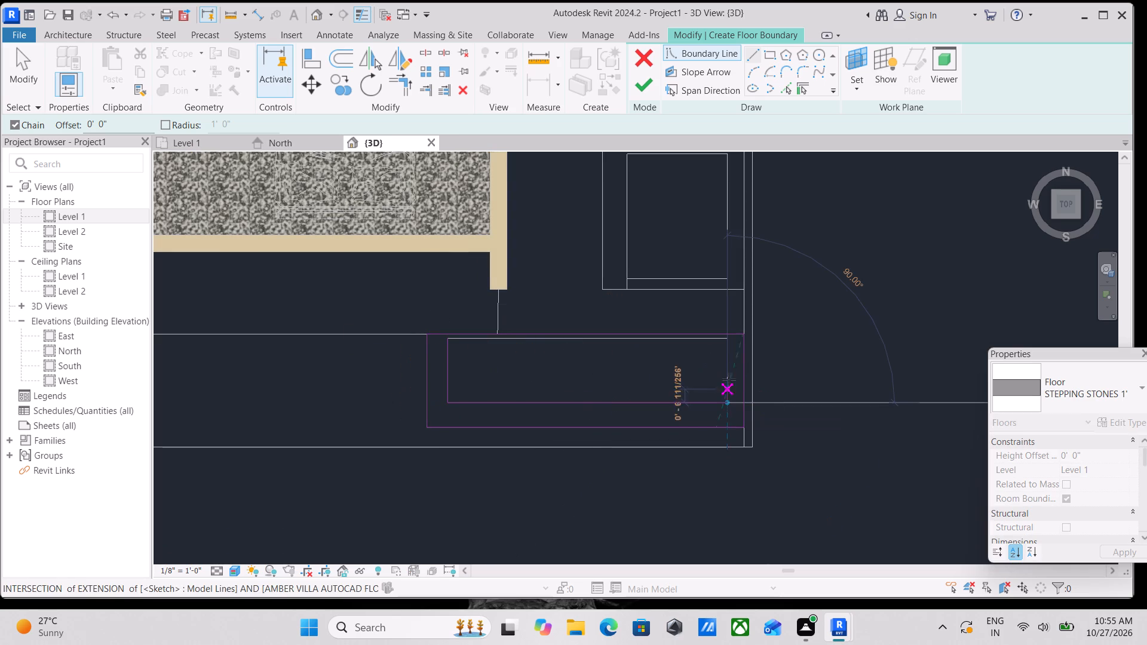
left_click(731, 343)
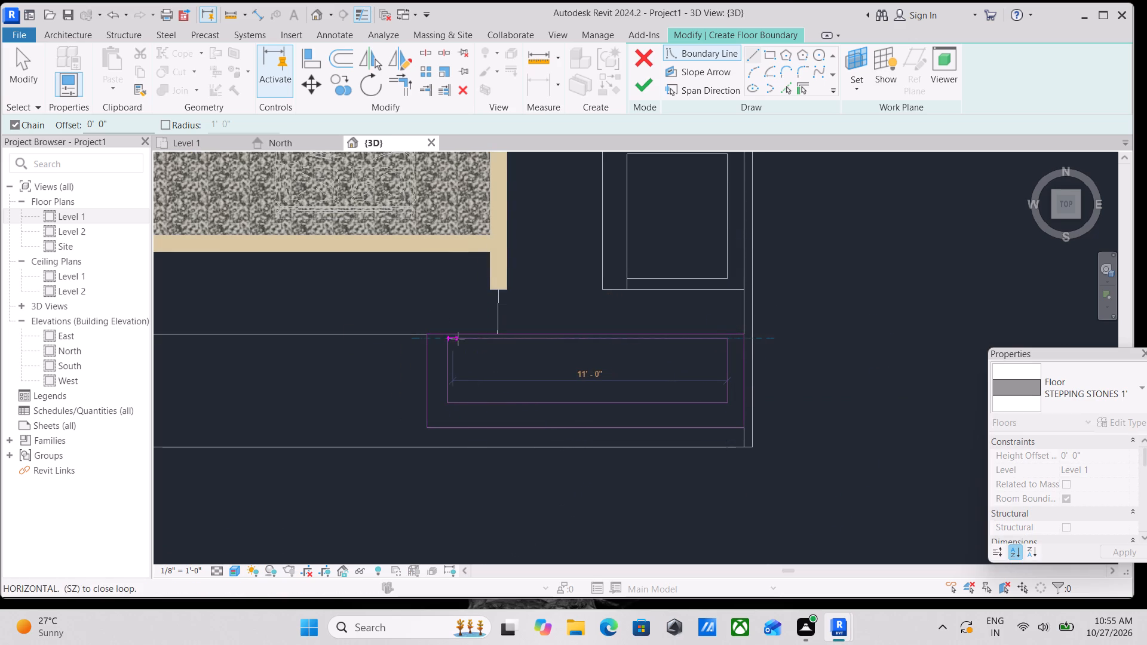
left_click(443, 340)
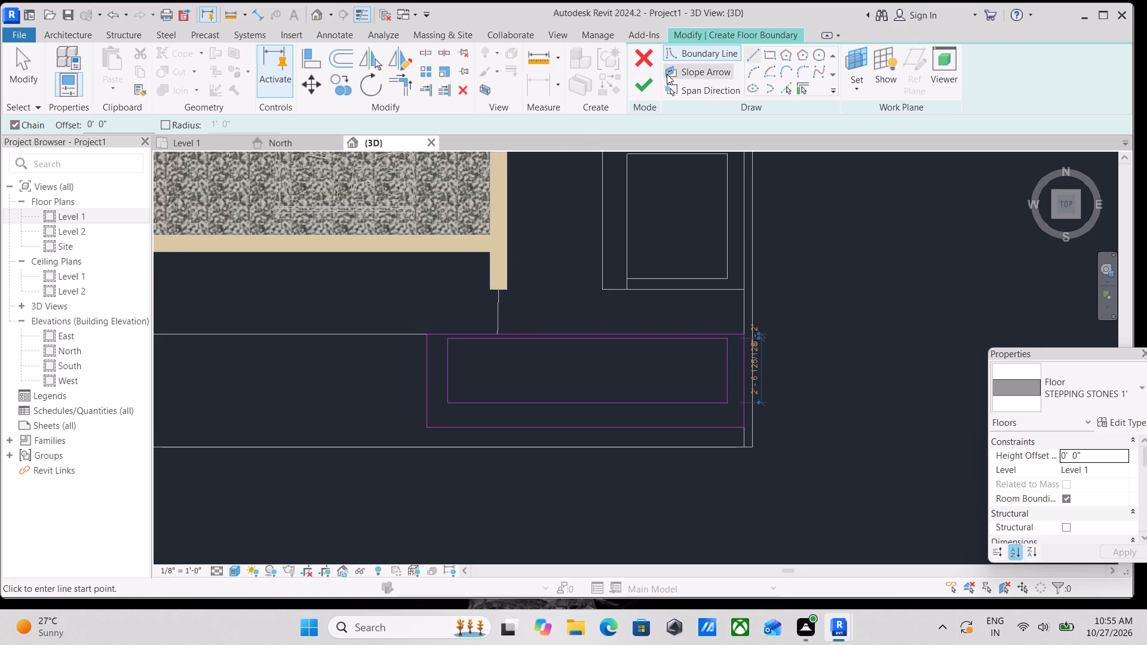
left_click(645, 89)
Deselect the new floor and examine the stepping stone, water body, landscape court, deck and utility areas in the top 3D view.
scroll(474, 198, "down", 4)
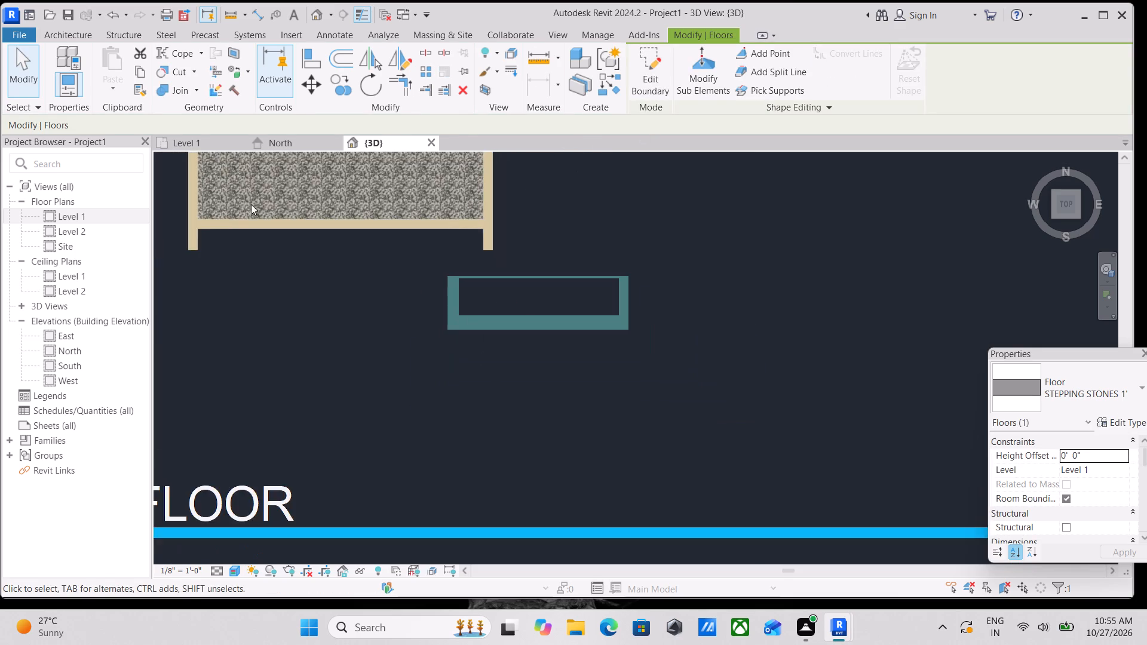
scroll(241, 204, "down", 3)
middle_click_drag(241, 204, 408, 390)
scroll(364, 296, "down", 2)
middle_click_drag(364, 297, 510, 440)
scroll(392, 350, "down", 2)
middle_click_drag(392, 350, 413, 392)
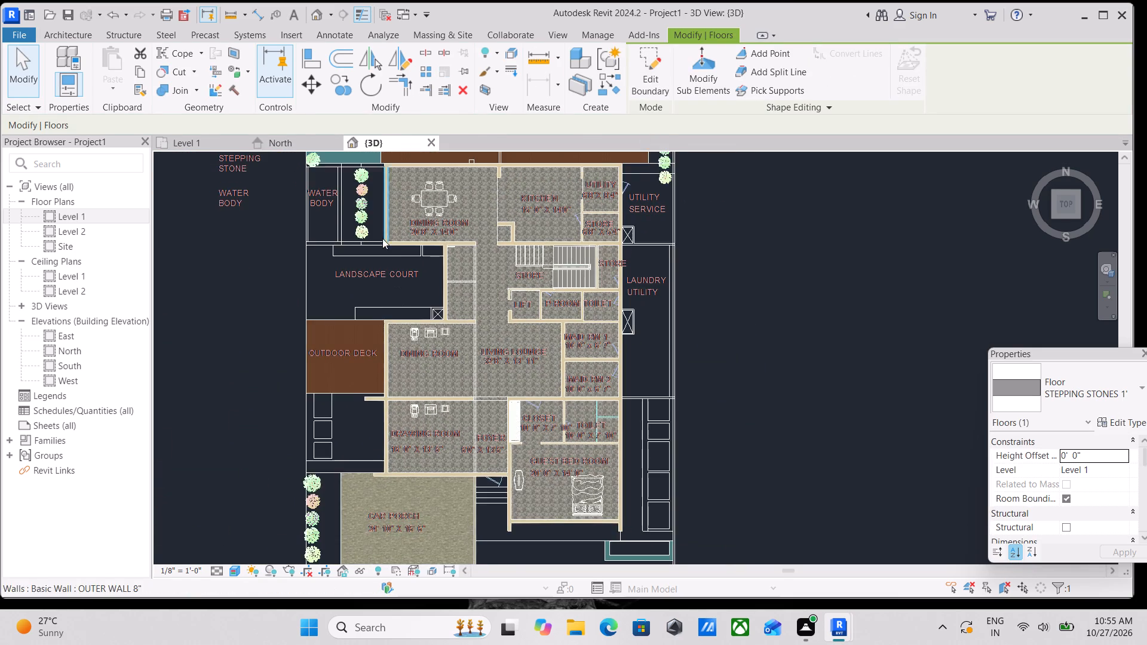
middle_click_drag(383, 232, 388, 283)
scroll(370, 231, "up", 2)
middle_click_drag(370, 231, 370, 274)
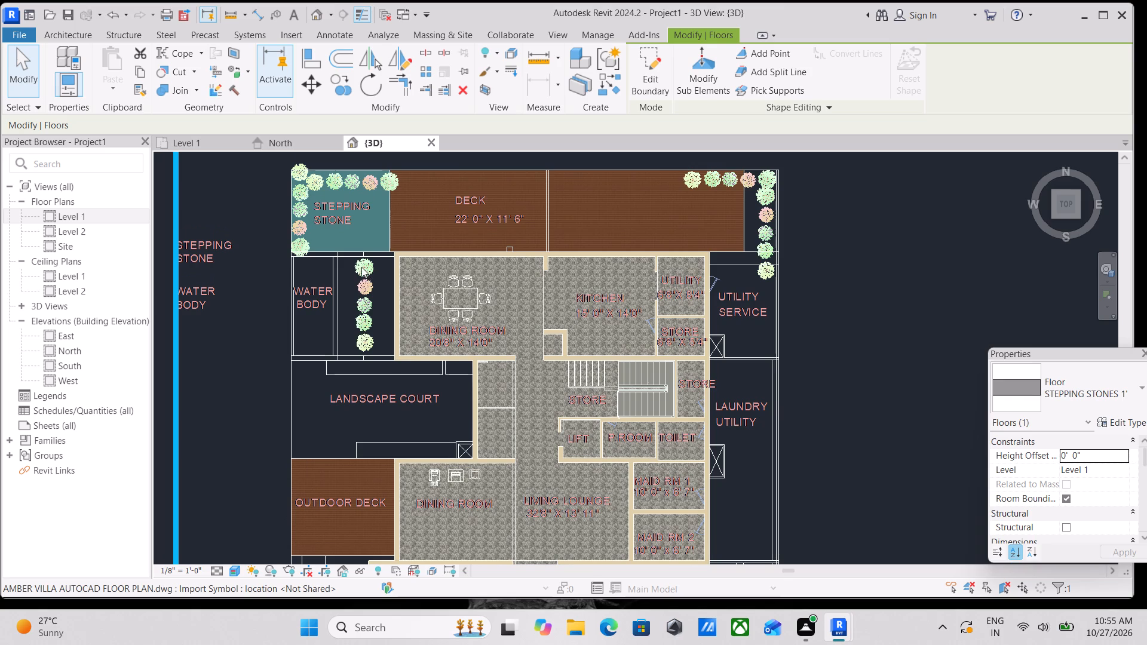
key("Escape")
scroll(379, 259, "up", 8)
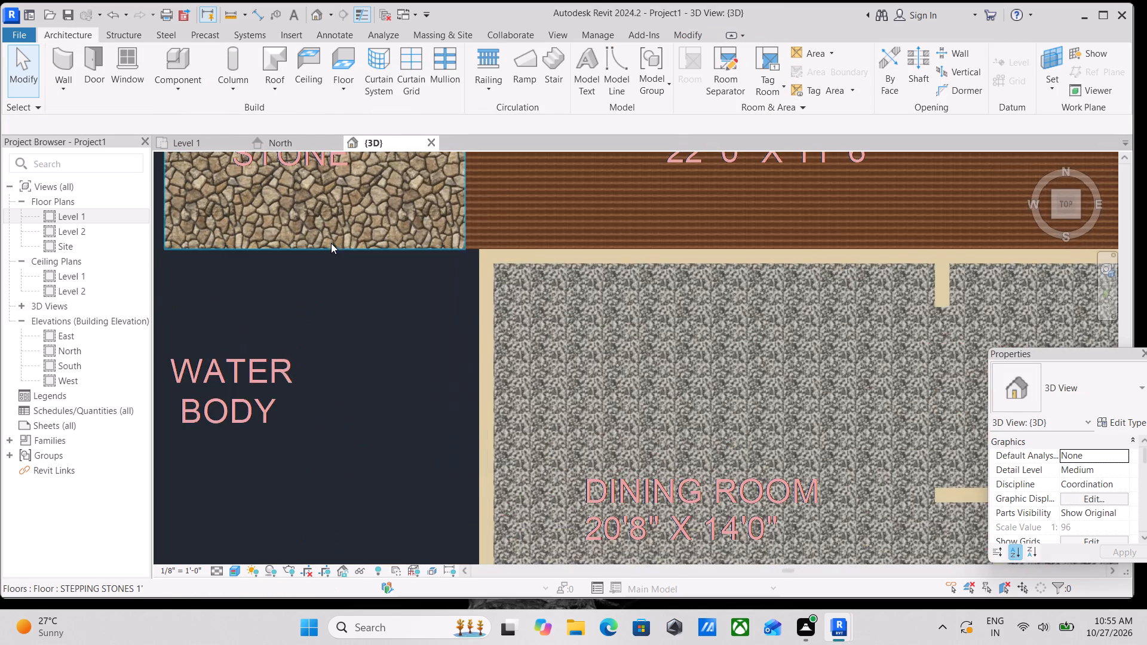
scroll(332, 241, "down", 10)
middle_click_drag(335, 236, 360, 231)
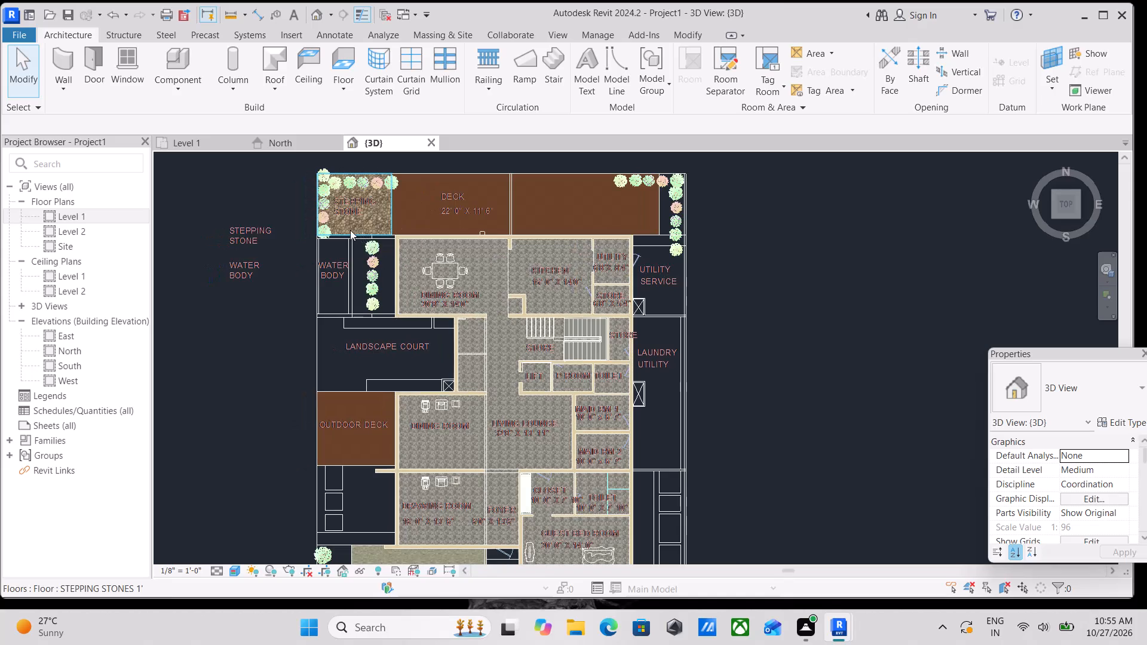
scroll(338, 272, "up", 4)
scroll(348, 260, "down", 1)
middle_click_drag(348, 260, 360, 273)
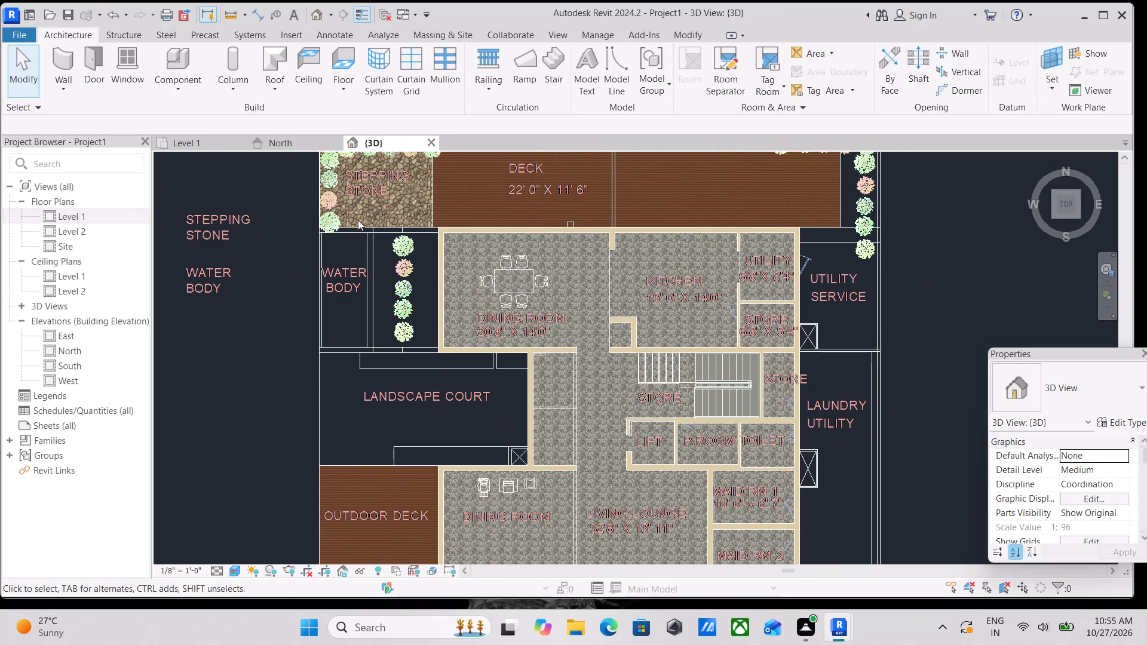
scroll(338, 351, "down", 3)
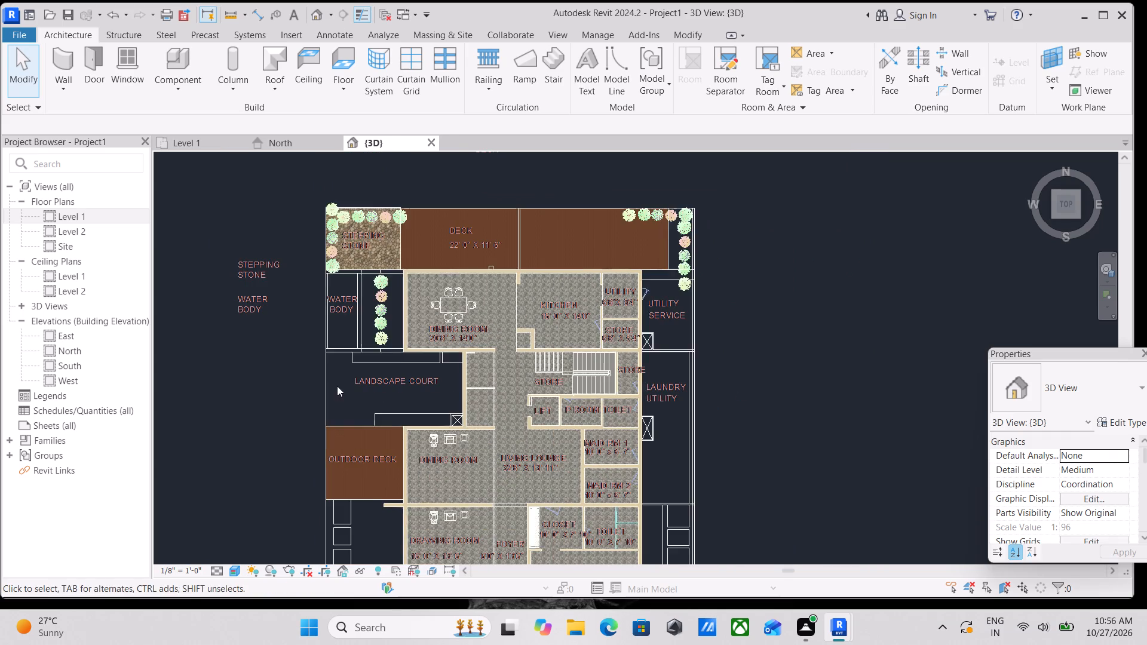
middle_click_drag(336, 385, 350, 302)
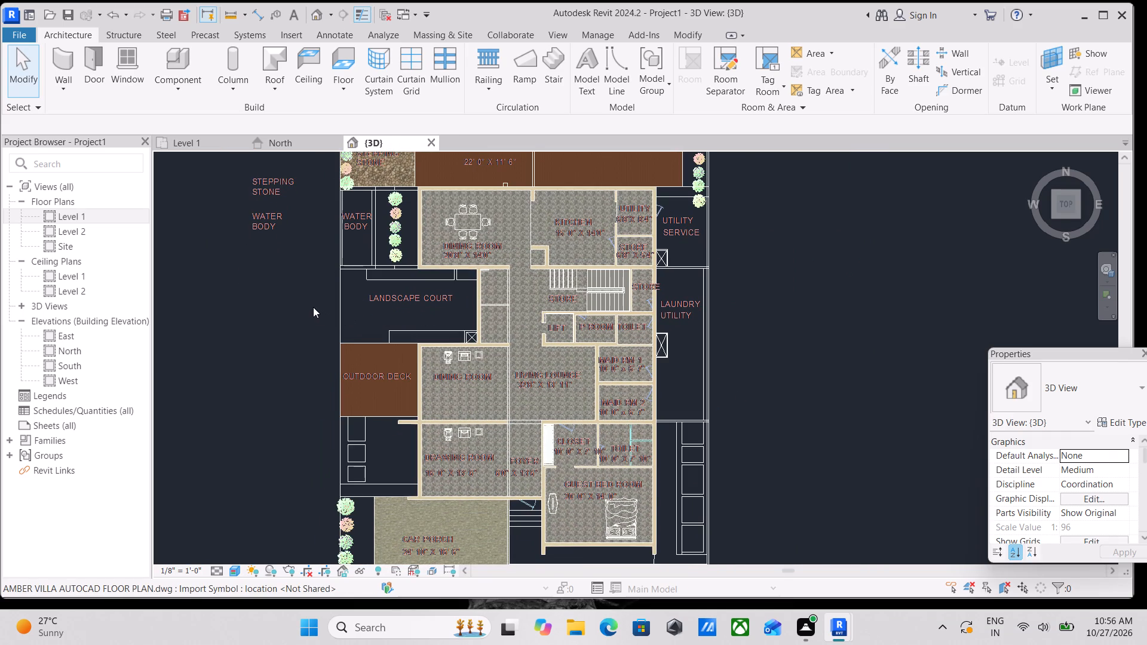
scroll(365, 303, "up", 2)
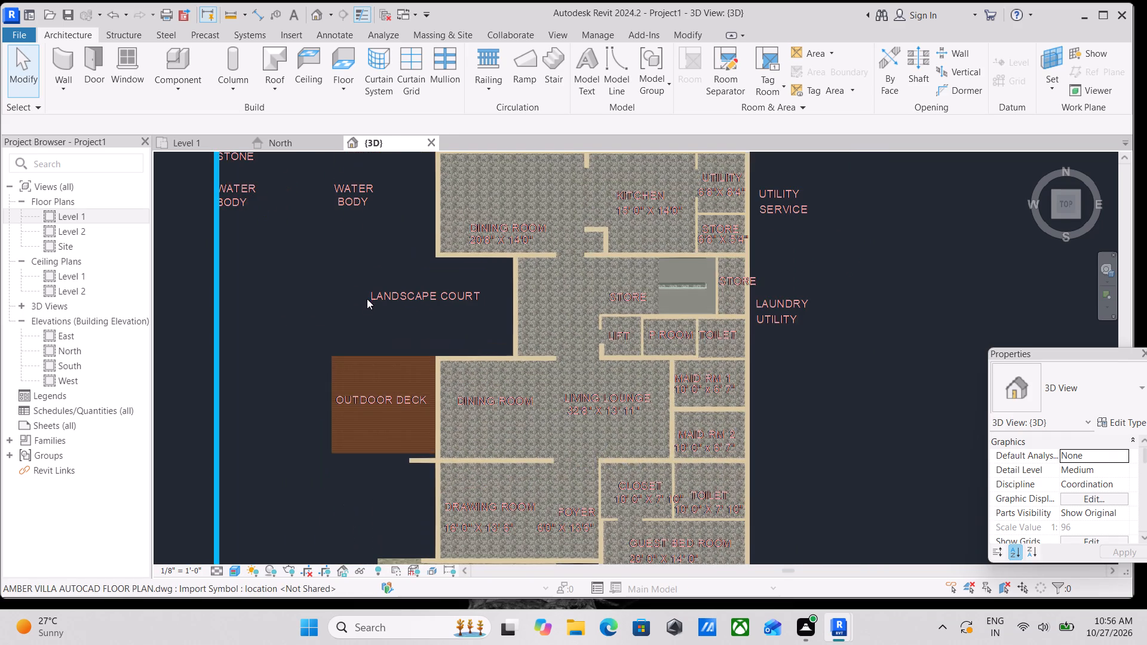
middle_click_drag(367, 297, 378, 346)
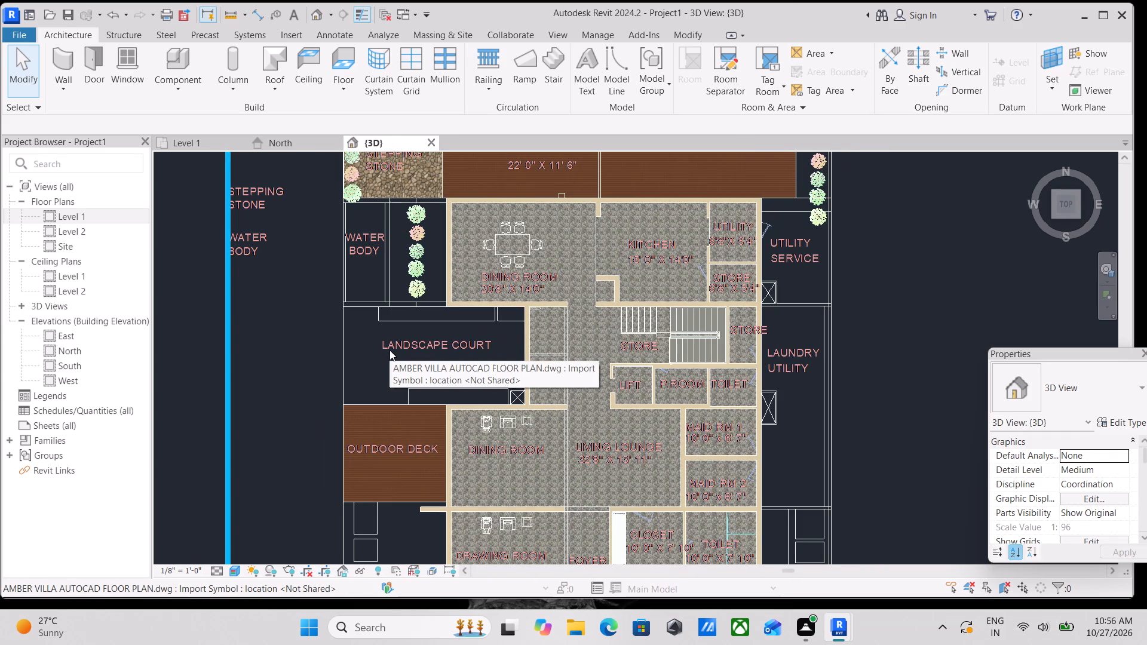
scroll(395, 344, "up", 2)
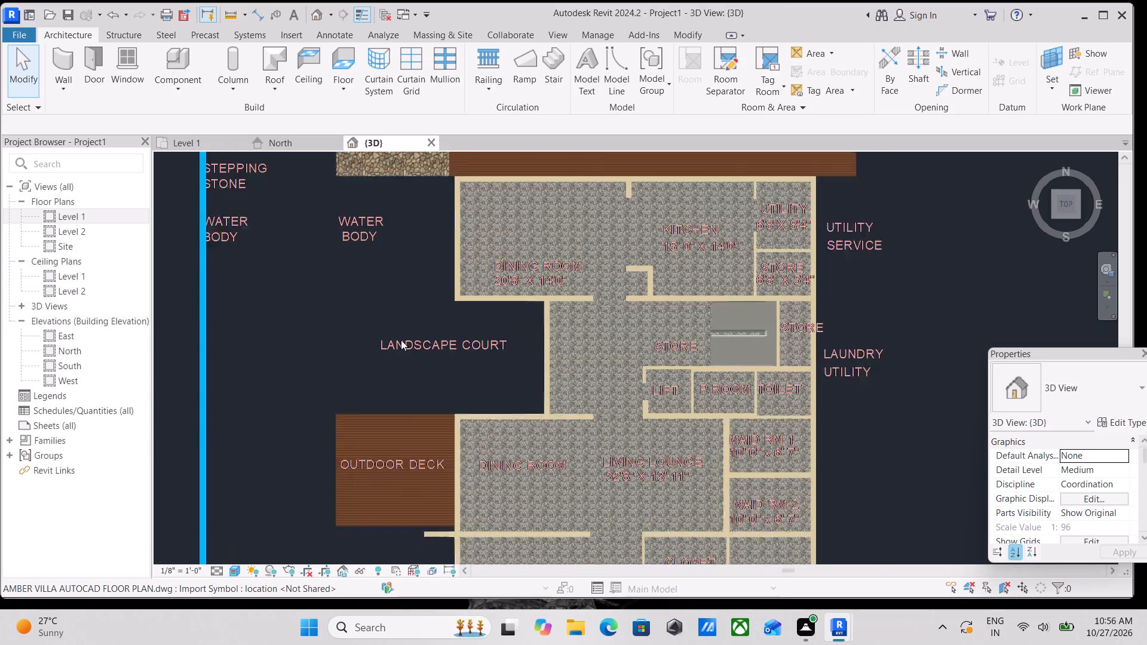
middle_click_drag(422, 324, 524, 420)
scroll(524, 420, "up", 1)
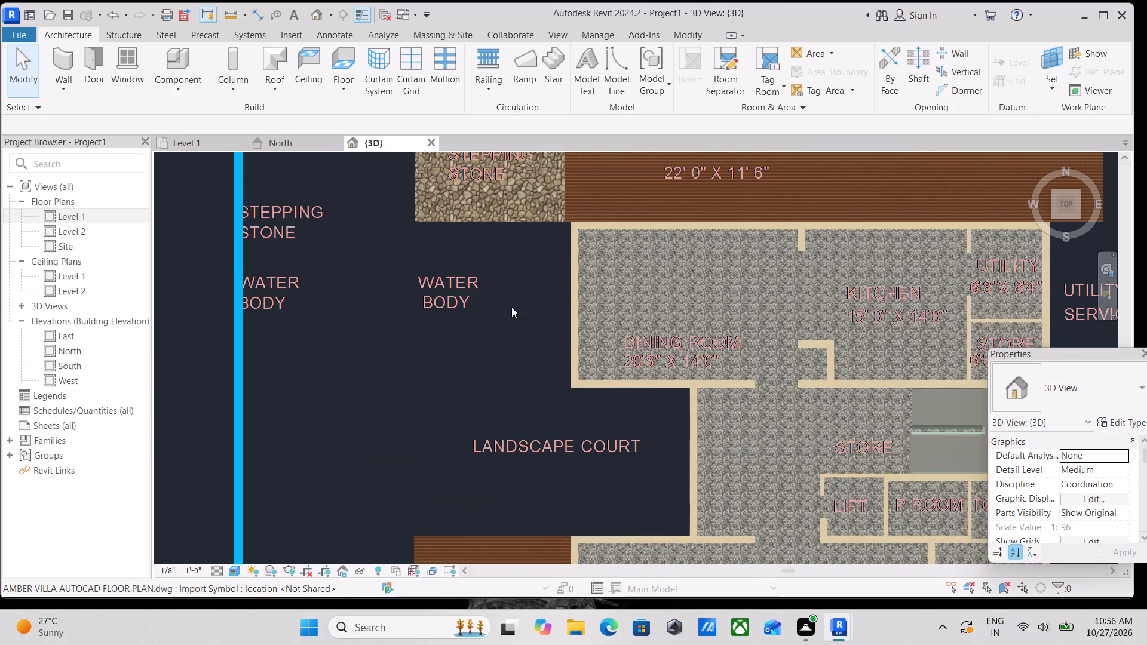
middle_click_drag(511, 307, 530, 368)
scroll(554, 285, "up", 4)
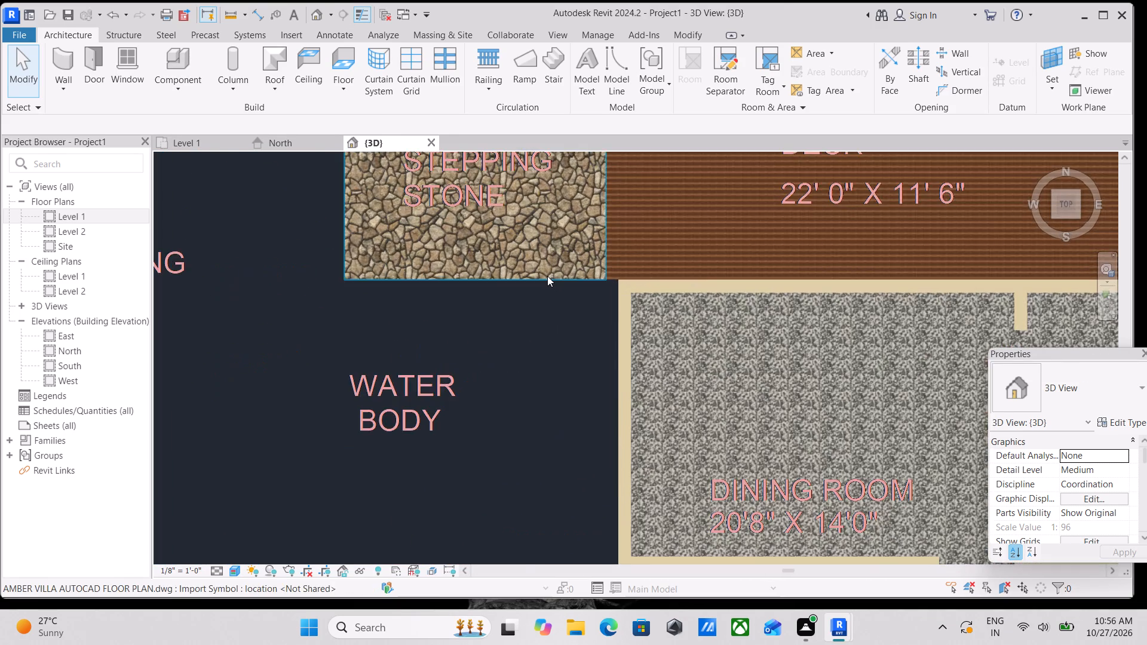
scroll(547, 276, "up", 3)
scroll(547, 275, "down", 3)
middle_click_drag(547, 275, 427, 337)
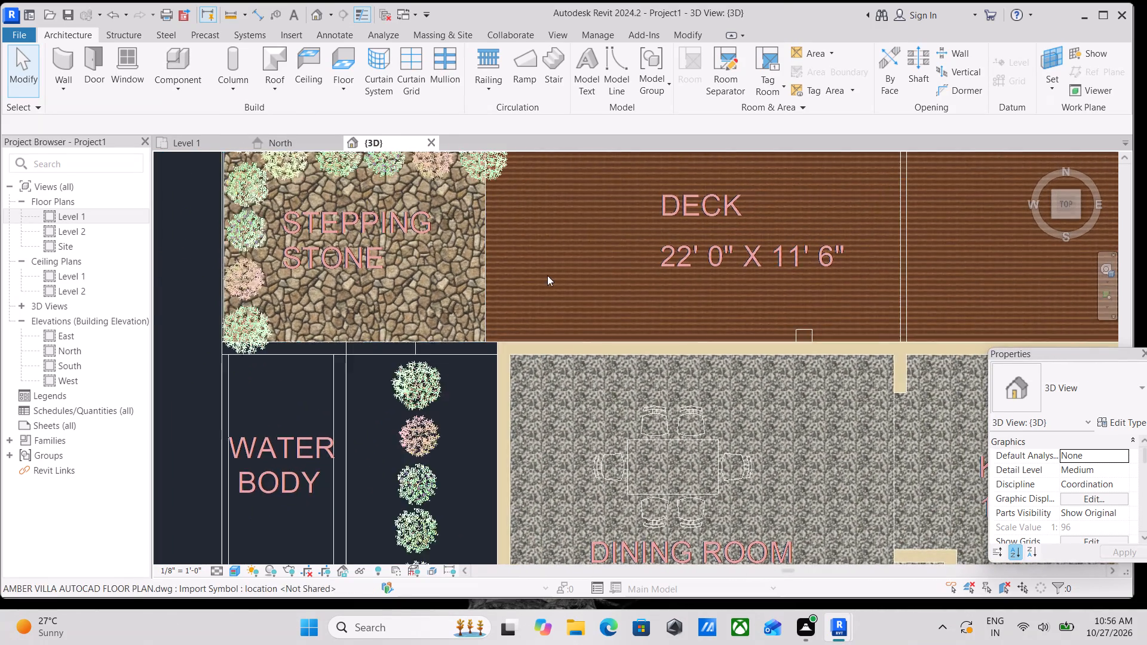
scroll(547, 275, "down", 2)
middle_click_drag(547, 275, 121, 320)
middle_click_drag(493, 312, 474, 299)
middle_click(709, 322)
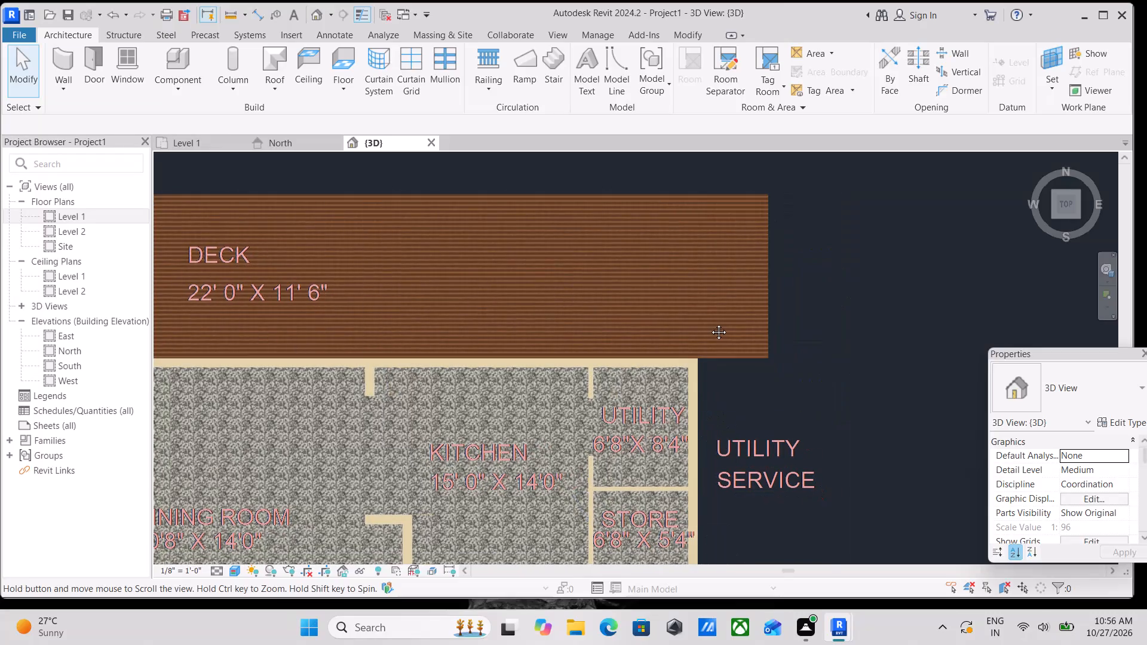
scroll(792, 336, "down", 2)
middle_click_drag(792, 336, 671, 314)
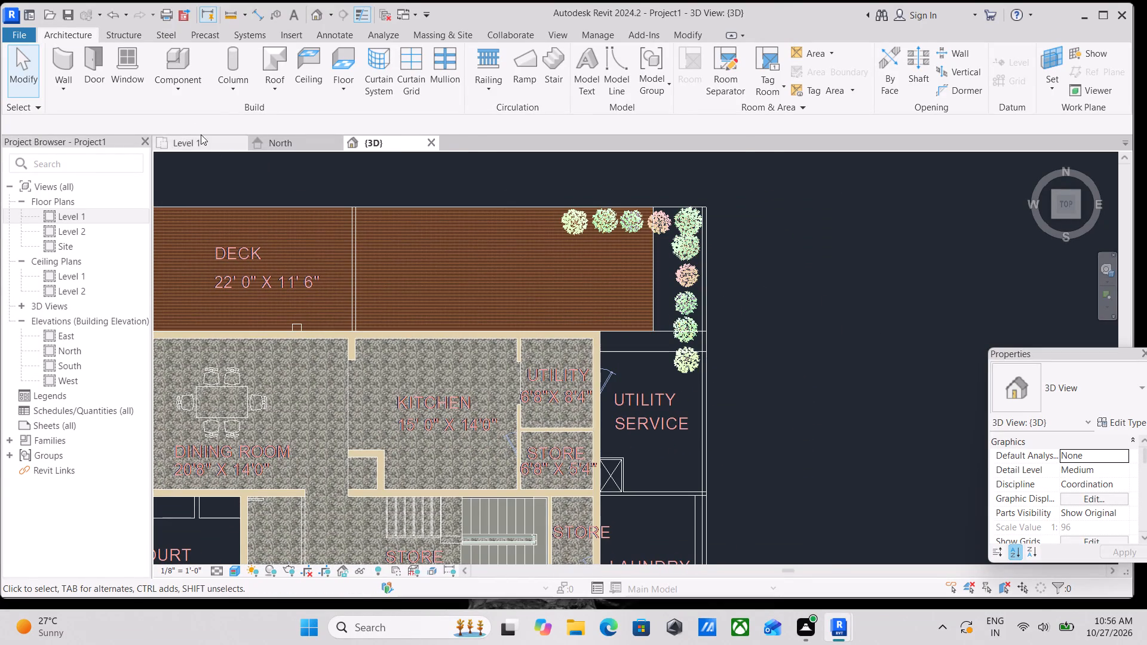
scroll(305, 153, "down", 1)
middle_click_drag(306, 153, 349, 144)
scroll(349, 144, "down", 1)
scroll(274, 133, "down", 1)
middle_click_drag(274, 134, 275, 44)
scroll(390, 148, "down", 2)
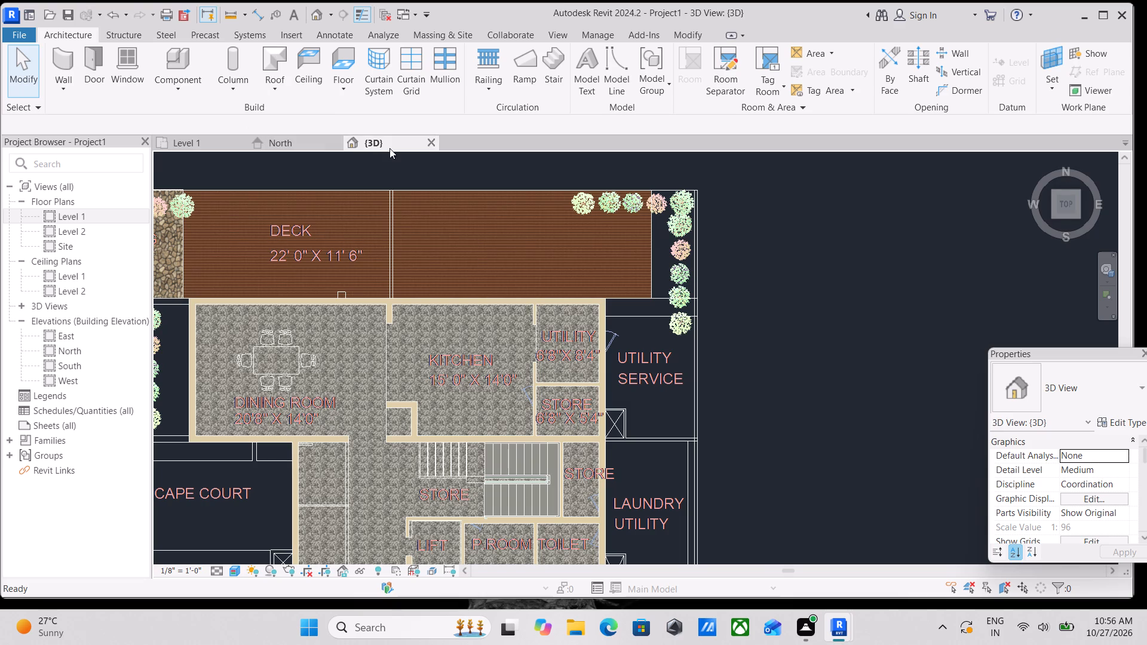
Look over the Level 1 floor plan and reopen the default 3D view.
middle_click_drag(390, 148, 351, 107)
scroll(510, 200, "up", 2)
scroll(582, 245, "up", 3)
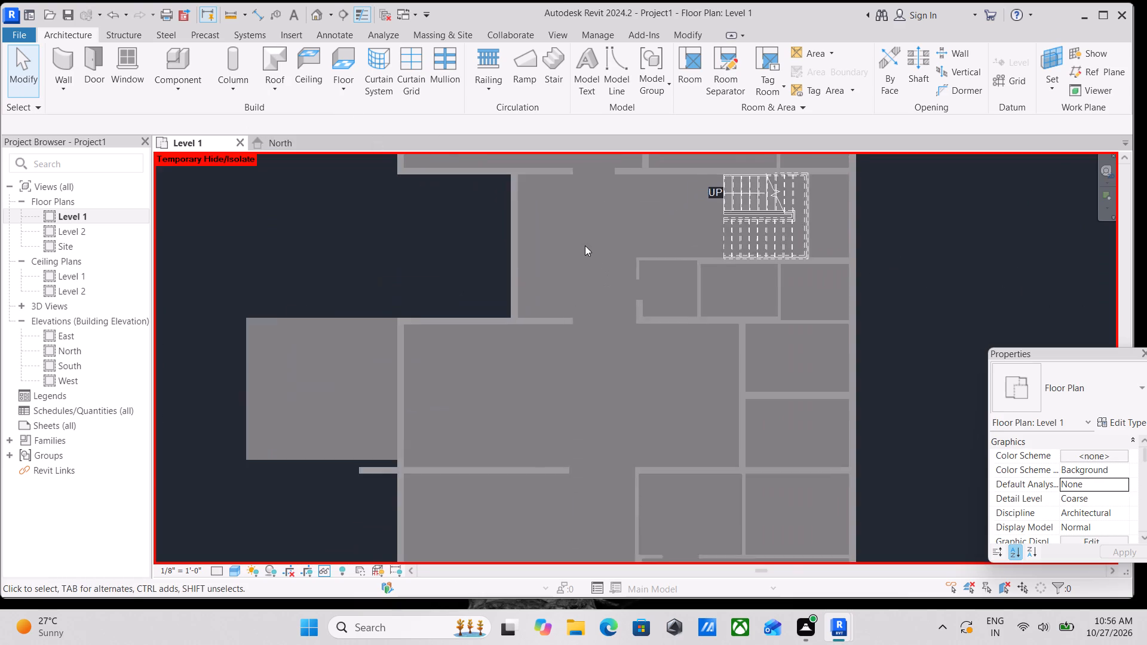
scroll(587, 236, "down", 1)
middle_click_drag(586, 236, 271, 286)
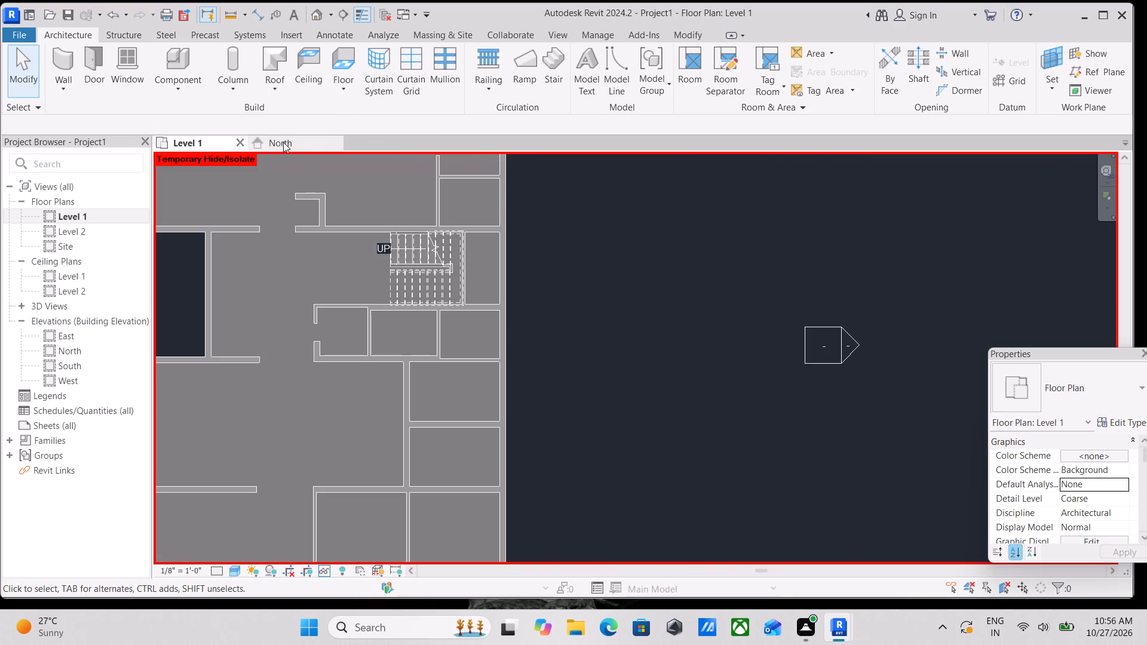
left_click(283, 142)
left_click(194, 142)
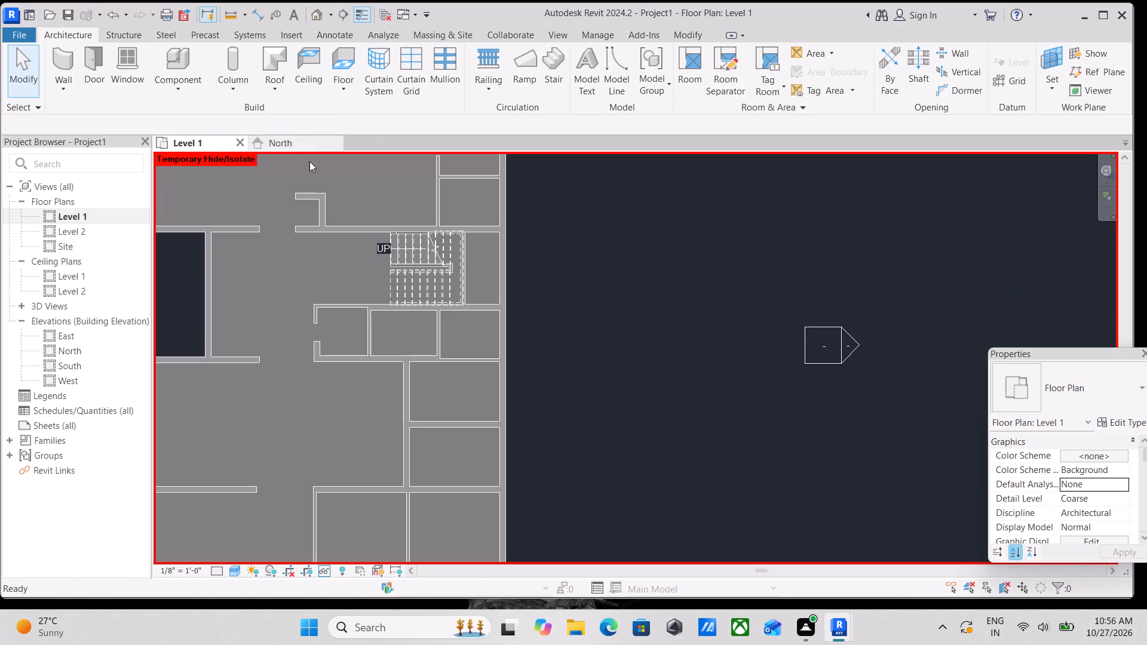
scroll(316, 191, "down", 4)
middle_click_drag(372, 225, 386, 241)
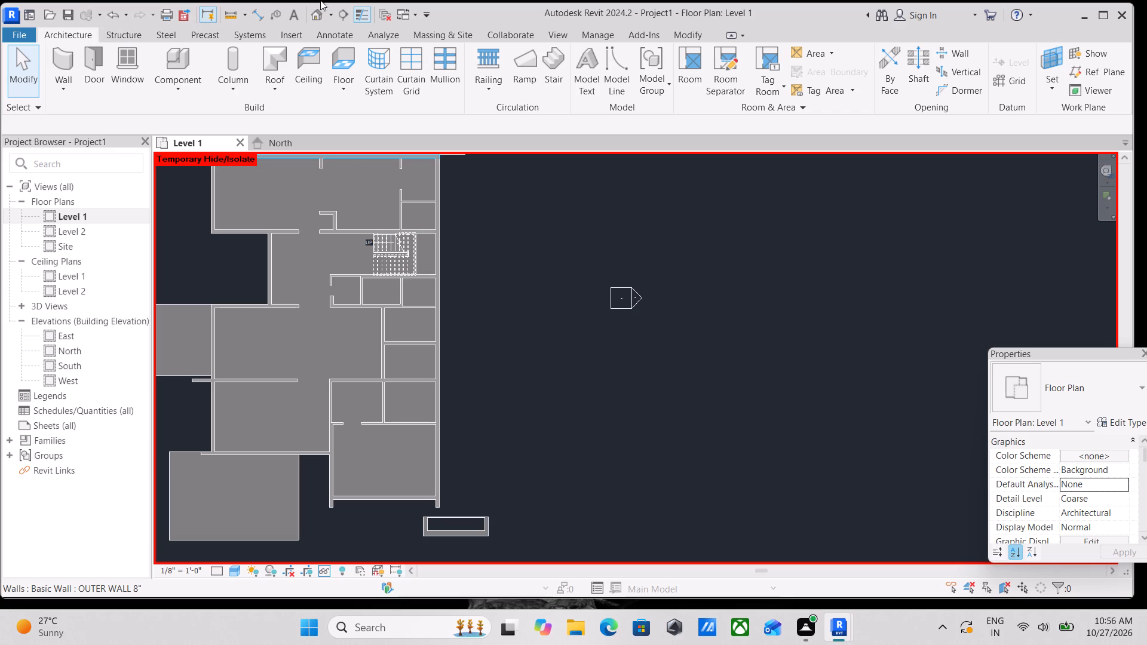
left_click(312, 16)
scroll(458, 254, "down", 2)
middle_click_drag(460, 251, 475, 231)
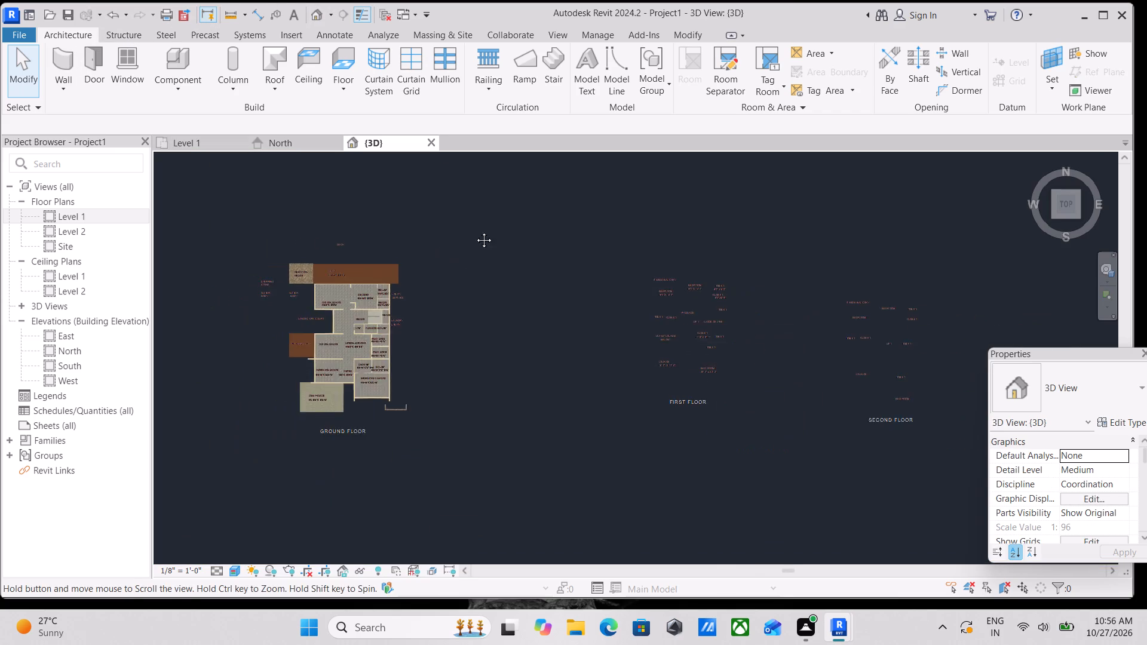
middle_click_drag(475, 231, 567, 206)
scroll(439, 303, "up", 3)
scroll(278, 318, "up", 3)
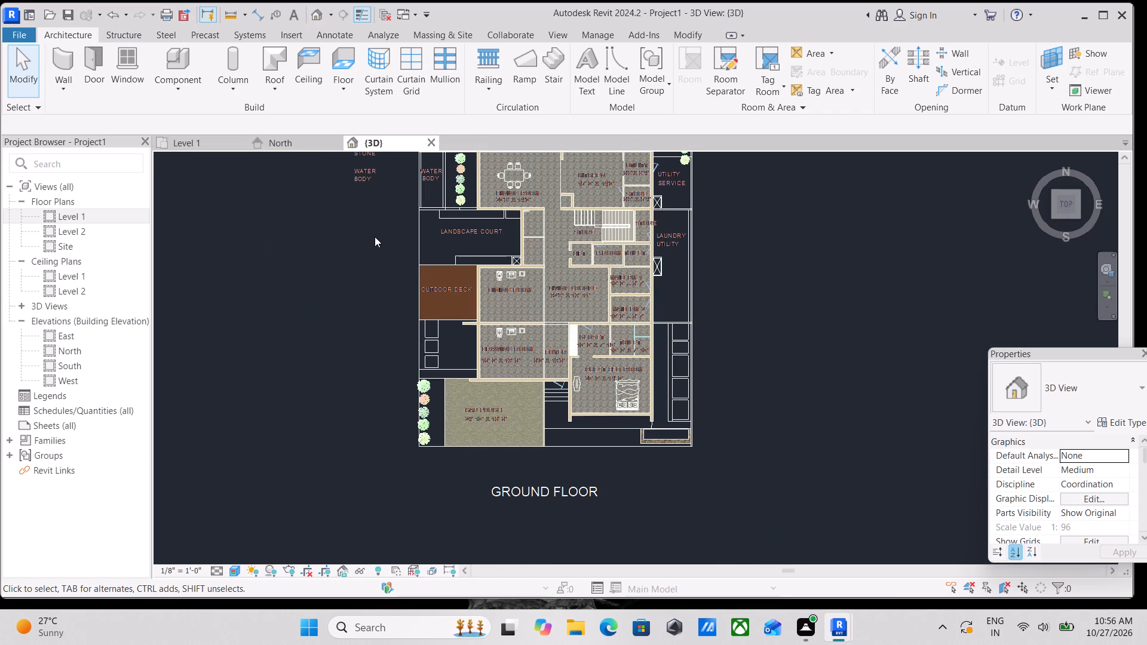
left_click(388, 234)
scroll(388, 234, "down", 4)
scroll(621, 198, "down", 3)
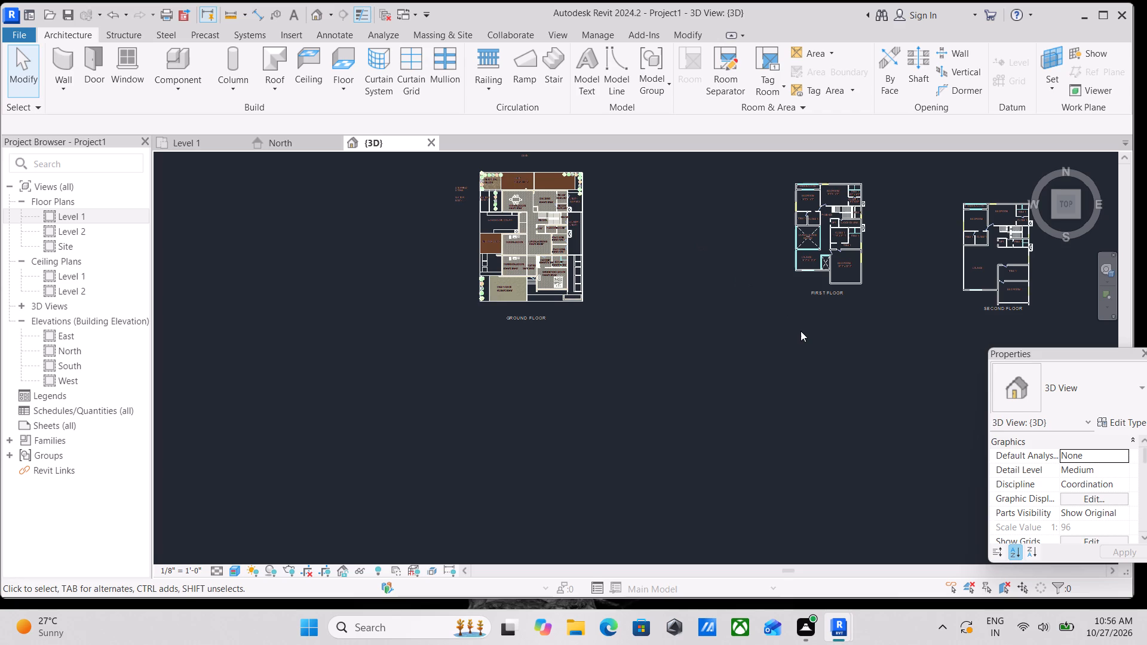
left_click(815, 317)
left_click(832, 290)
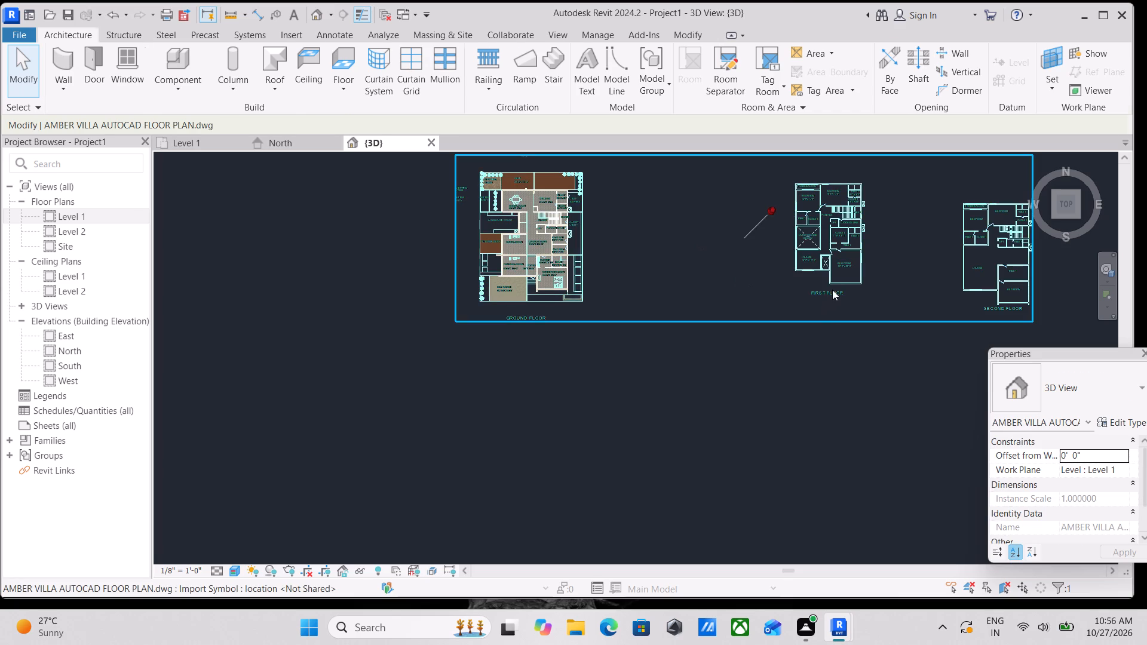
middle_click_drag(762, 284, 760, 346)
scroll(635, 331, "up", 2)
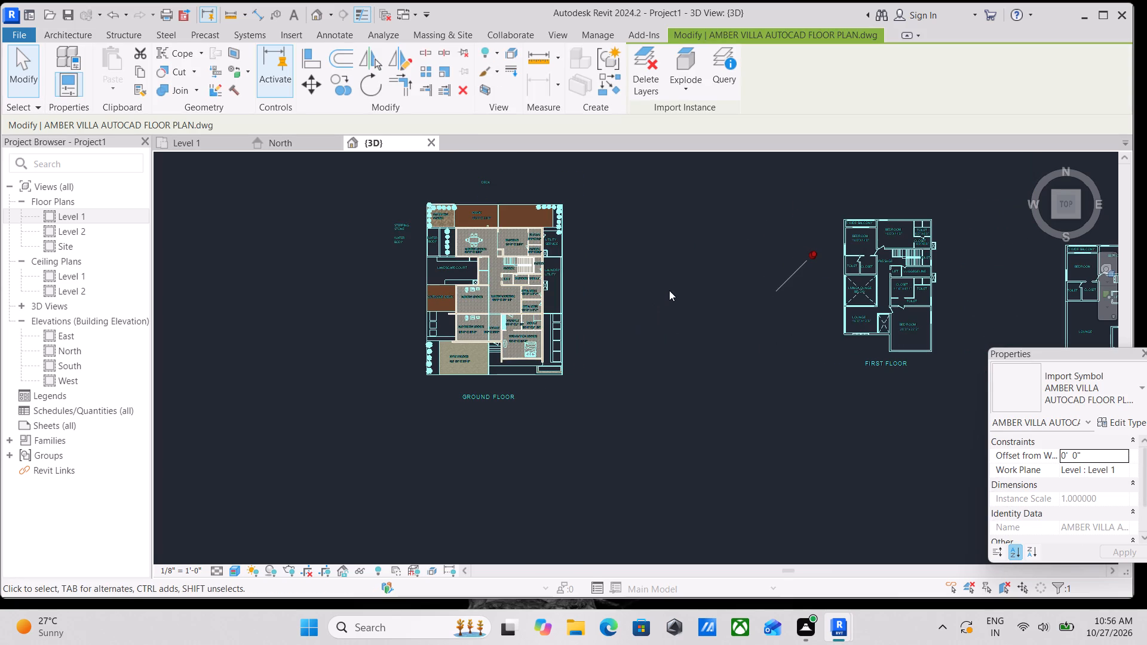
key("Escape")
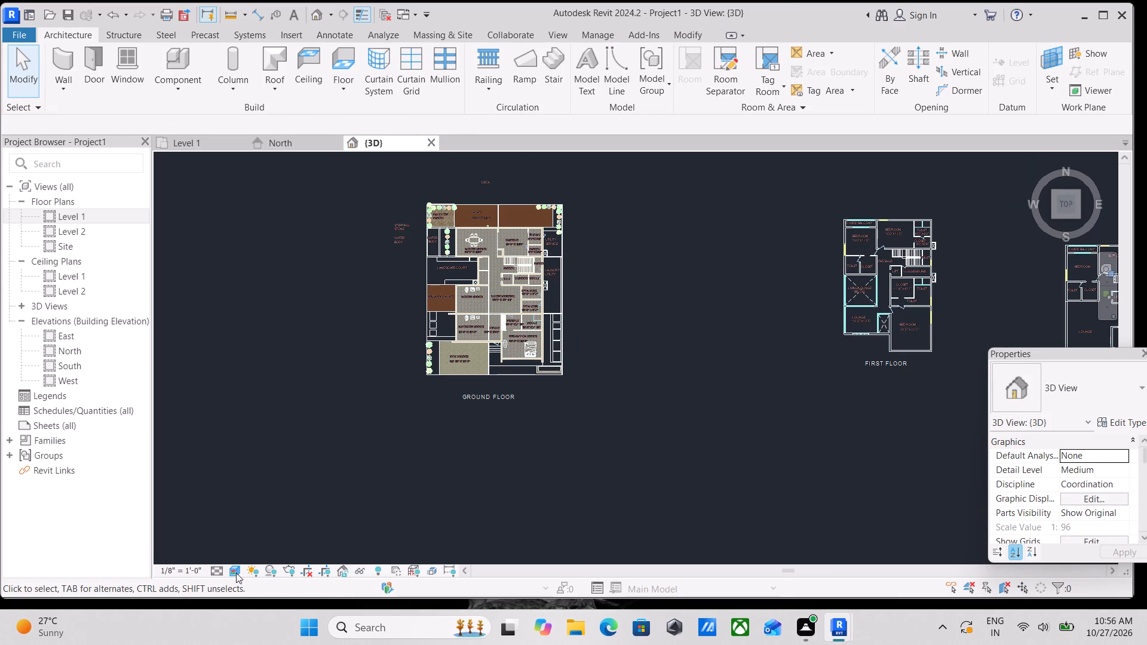
Set the 3D view's visual style to Wireframe for the kitchen, landscape court and utility areas of the ground floor plan.
left_click(228, 572)
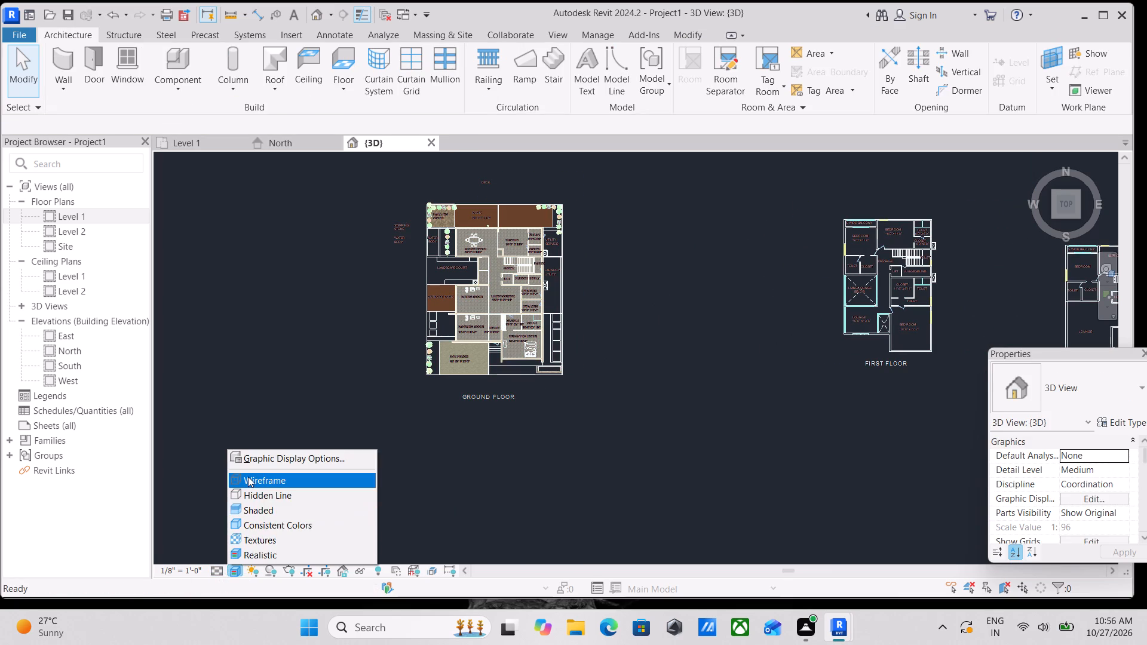
left_click(248, 477)
scroll(572, 241, "up", 10)
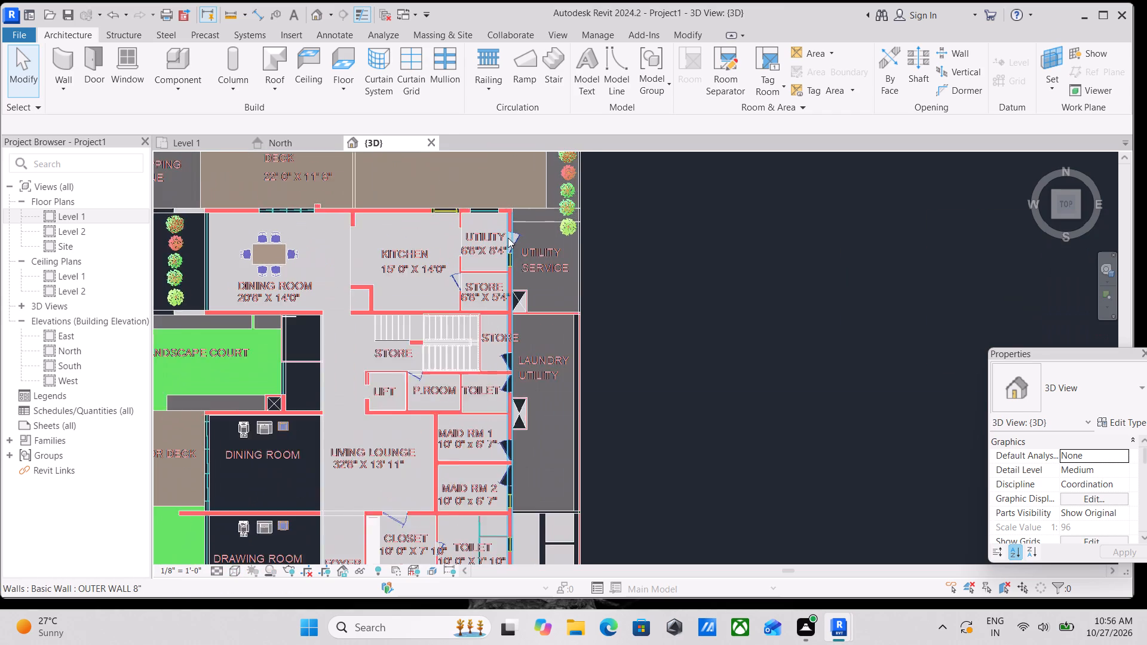
key("Escape")
middle_click_drag(317, 257, 425, 239)
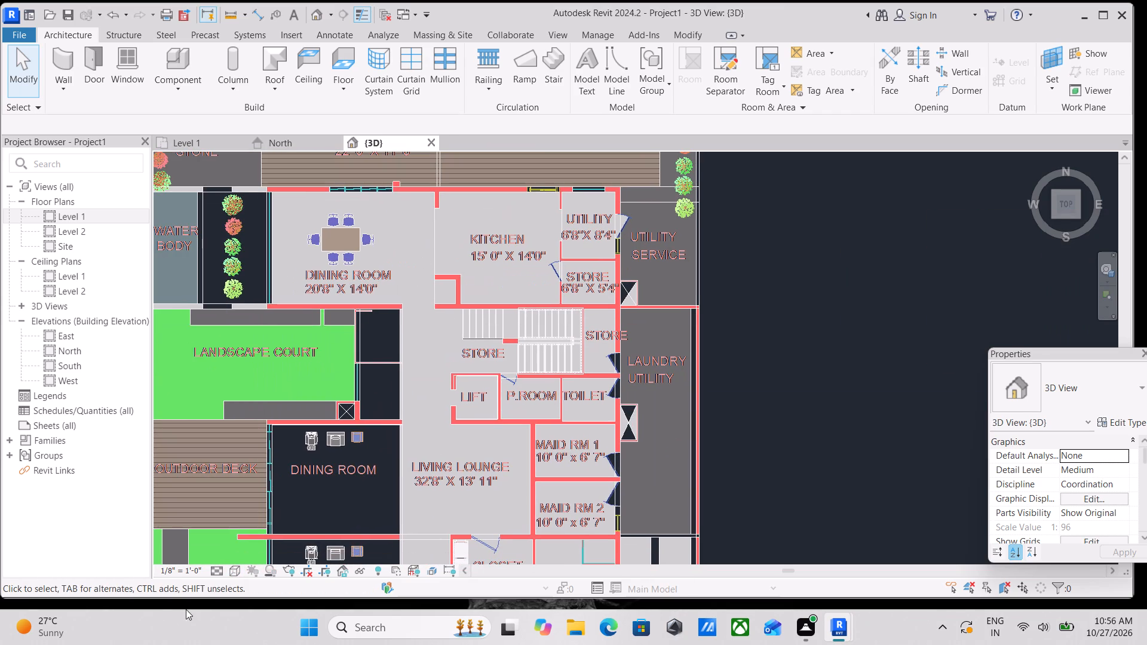
Set the 3D view's visual style to Shaded.
left_click(235, 576)
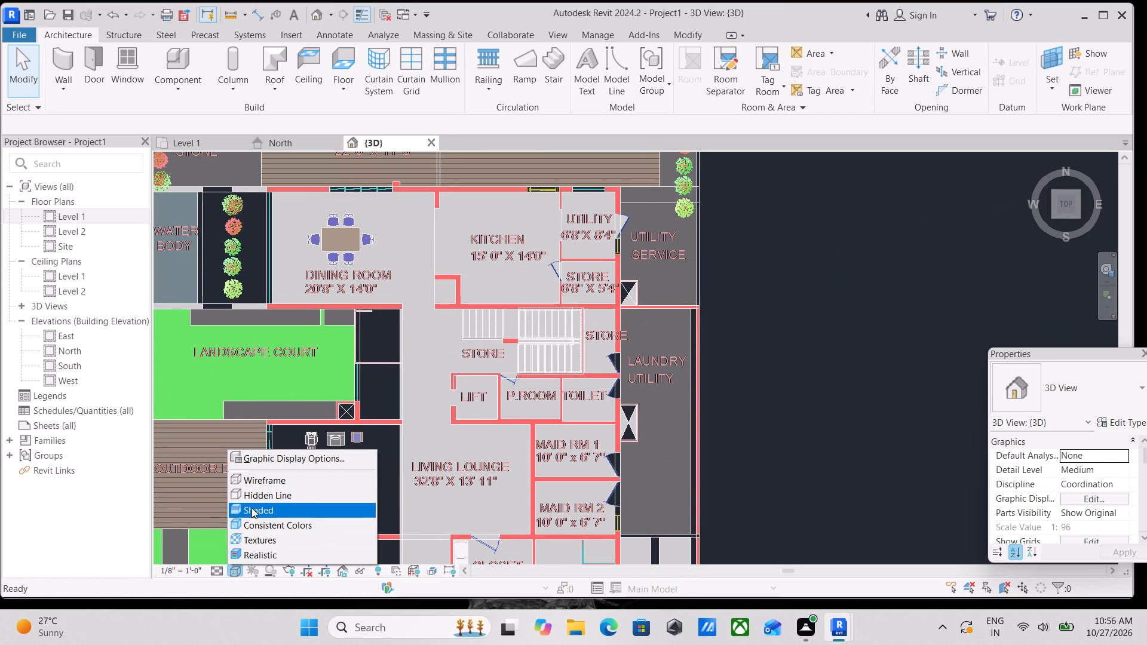
left_click(257, 515)
Start an architectural STEPPING STONES floor and sketch its boundary down the deck's east end, about 11'-6", and 4'-11" west to the utility's outer corner.
scroll(532, 367, "down", 1)
middle_click_drag(532, 367, 614, 428)
scroll(538, 366, "down", 1)
middle_click_drag(538, 357, 573, 428)
scroll(439, 340, "up", 5)
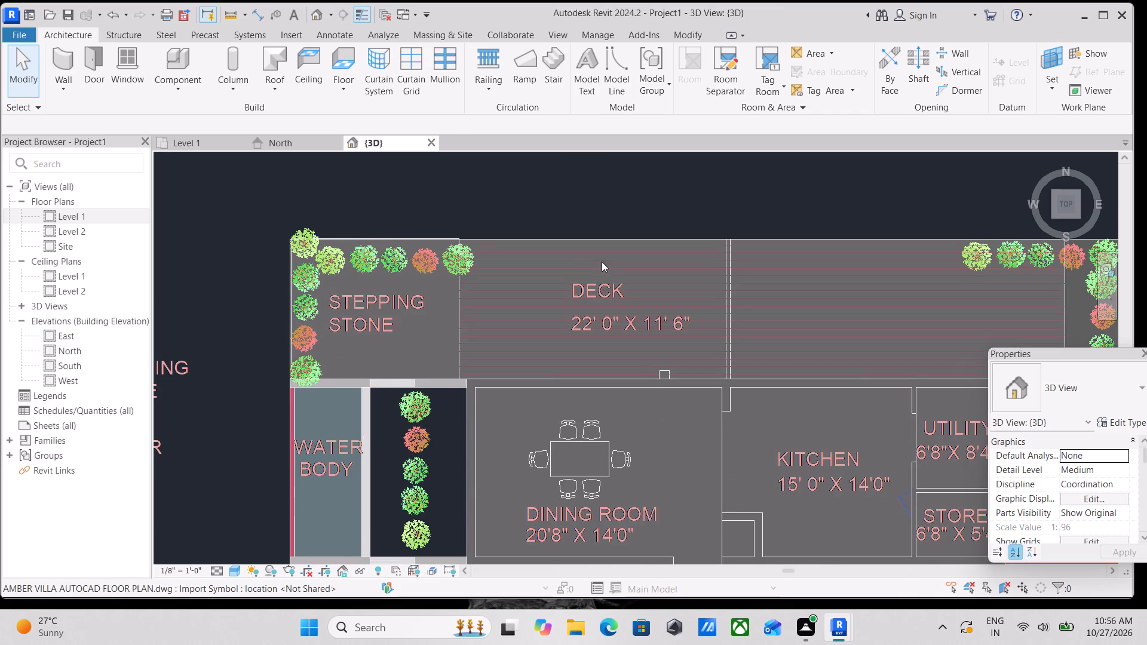
scroll(614, 278, "down", 2)
middle_click_drag(614, 278, 324, 234)
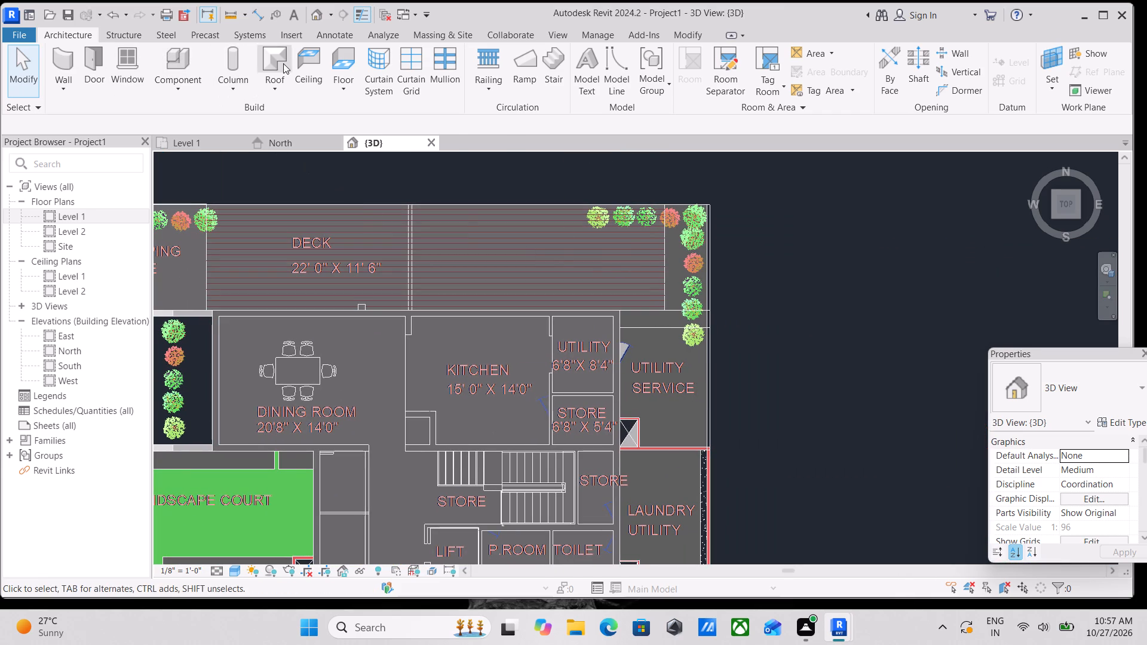
left_click(339, 92)
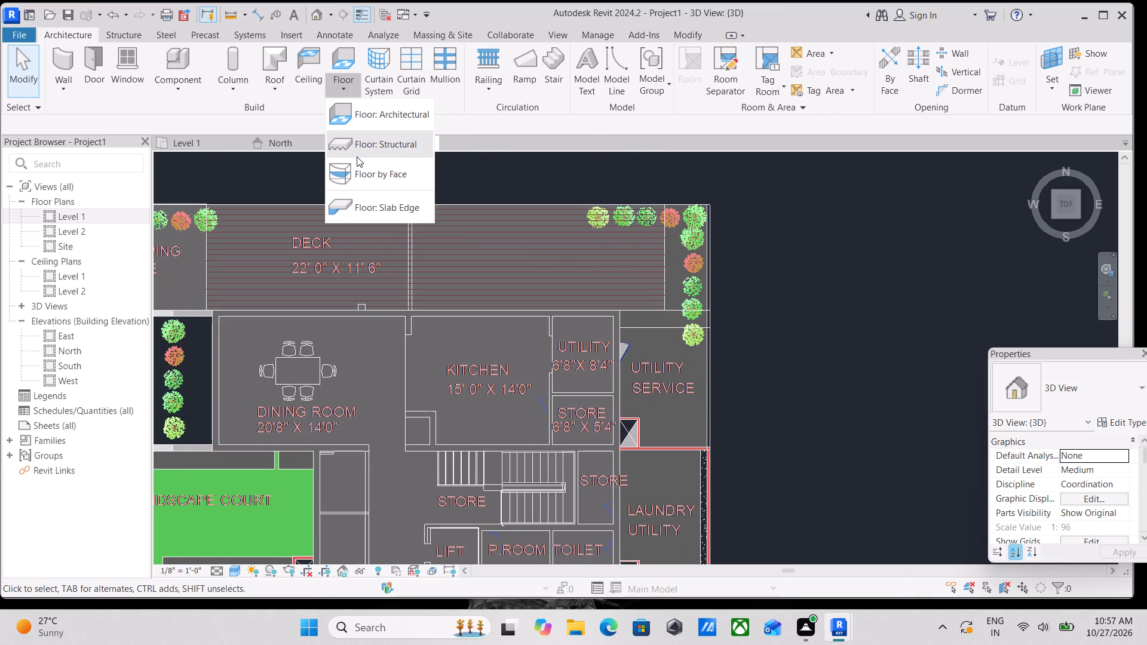
left_click(370, 121)
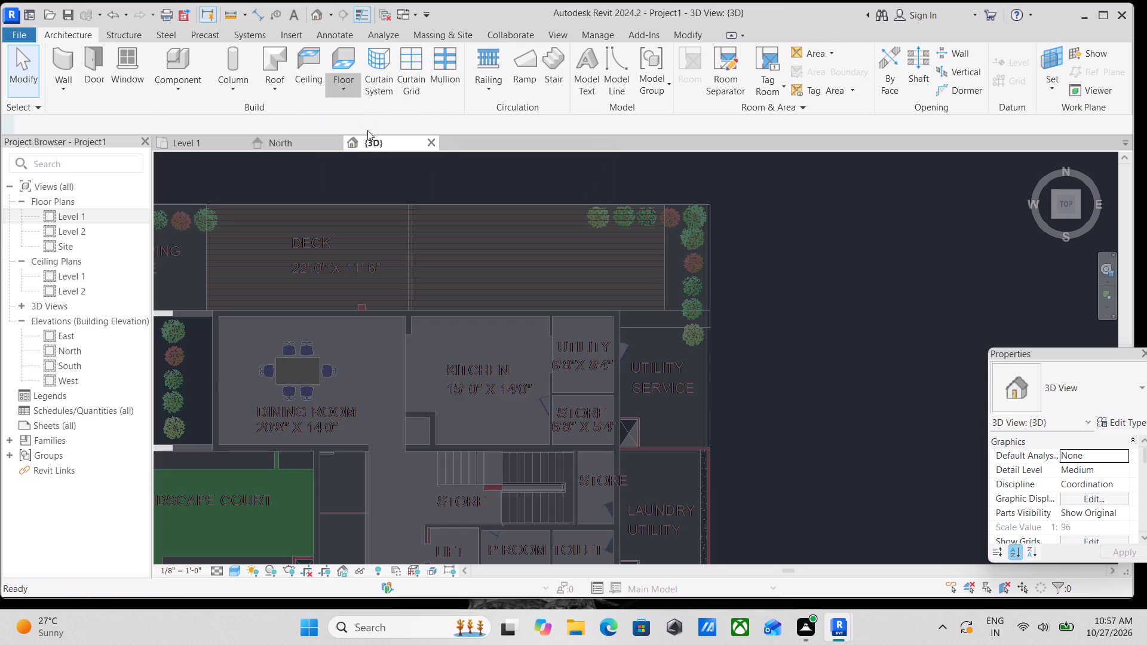
left_click(750, 60)
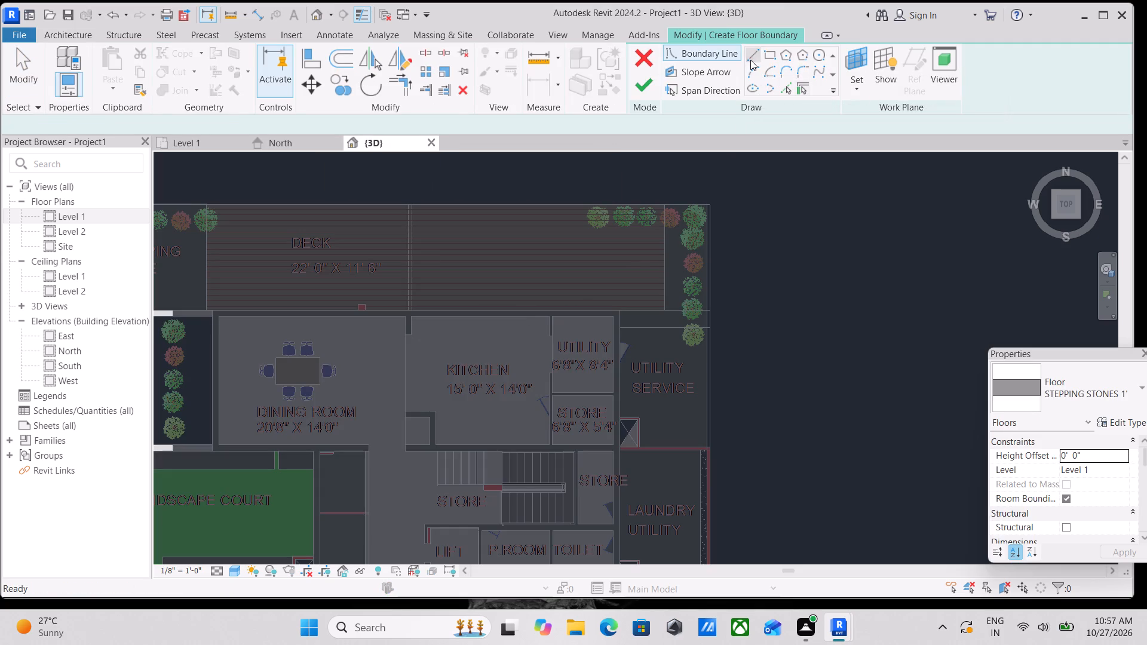
scroll(662, 321, "up", 3)
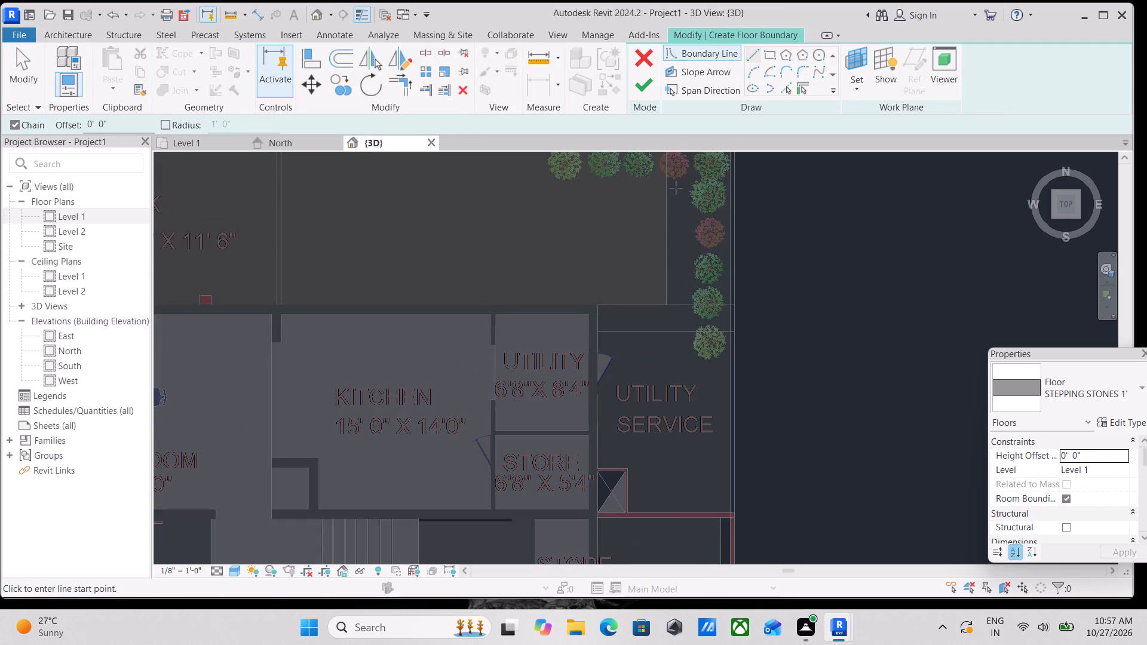
middle_click_drag(676, 188, 685, 299)
left_click(680, 253)
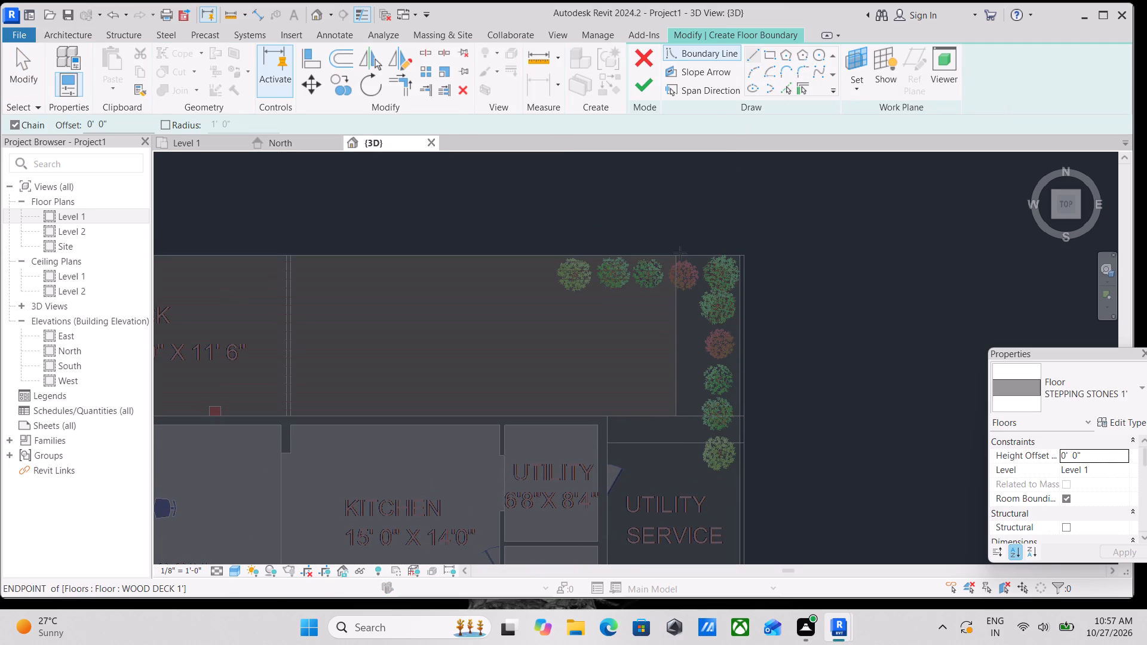
left_click(680, 417)
left_click(606, 415)
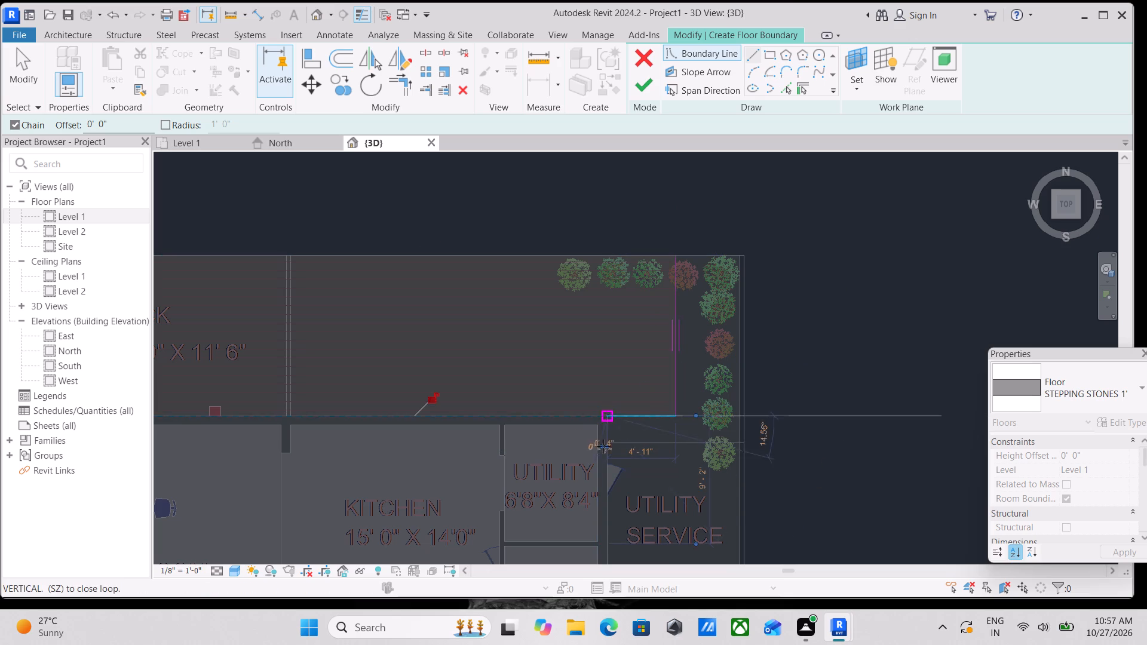
Continue the boundary down the house's east outer wall to its end beside the guest bedroom, and across to the planter edge.
scroll(603, 449, "down", 2)
middle_click_drag(603, 449, 607, 193)
scroll(618, 360, "down", 1)
middle_click_drag(618, 360, 610, 194)
middle_click_drag(621, 408, 611, 339)
middle_click_drag(599, 341, 599, 241)
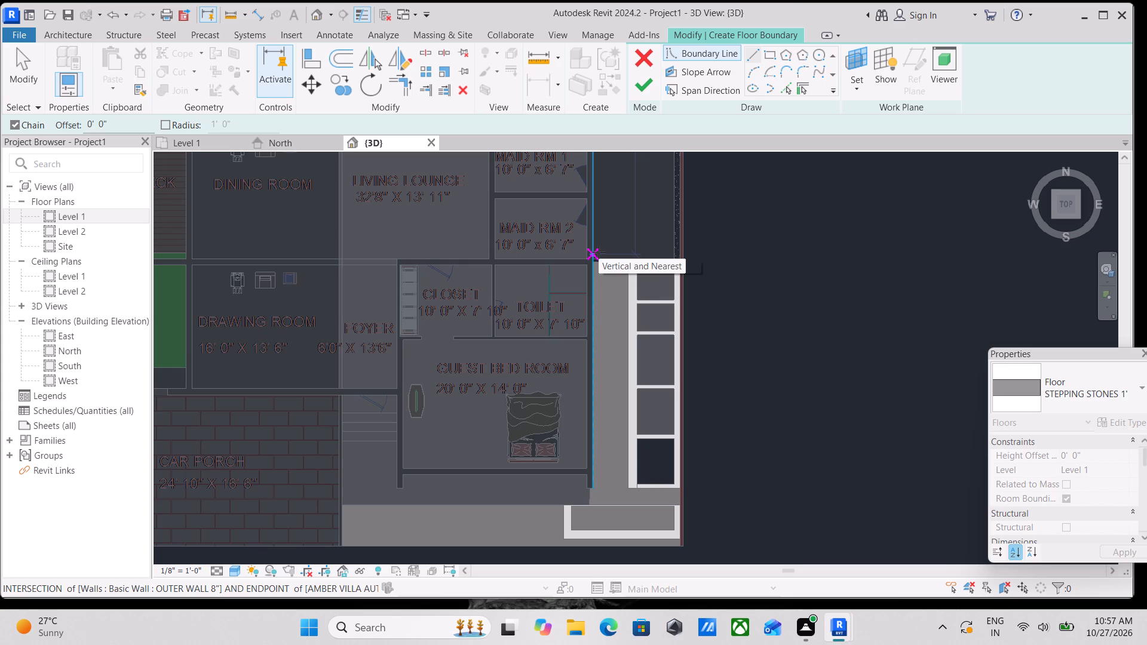
scroll(594, 366, "up", 1)
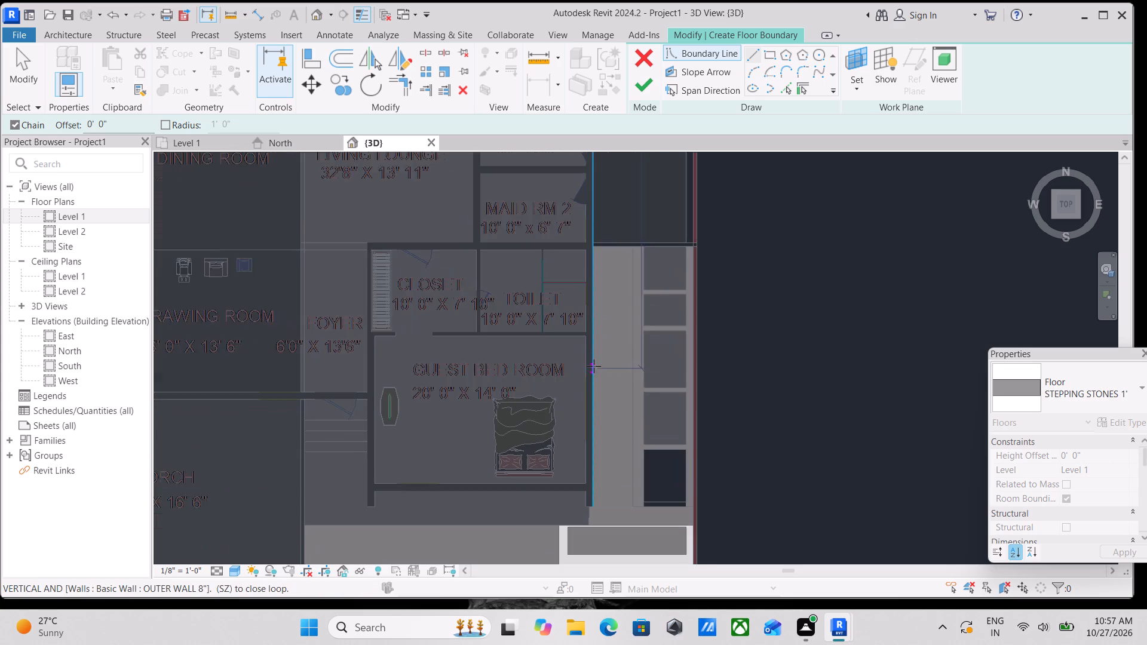
scroll(594, 366, "up", 1)
middle_click_drag(593, 367, 587, 228)
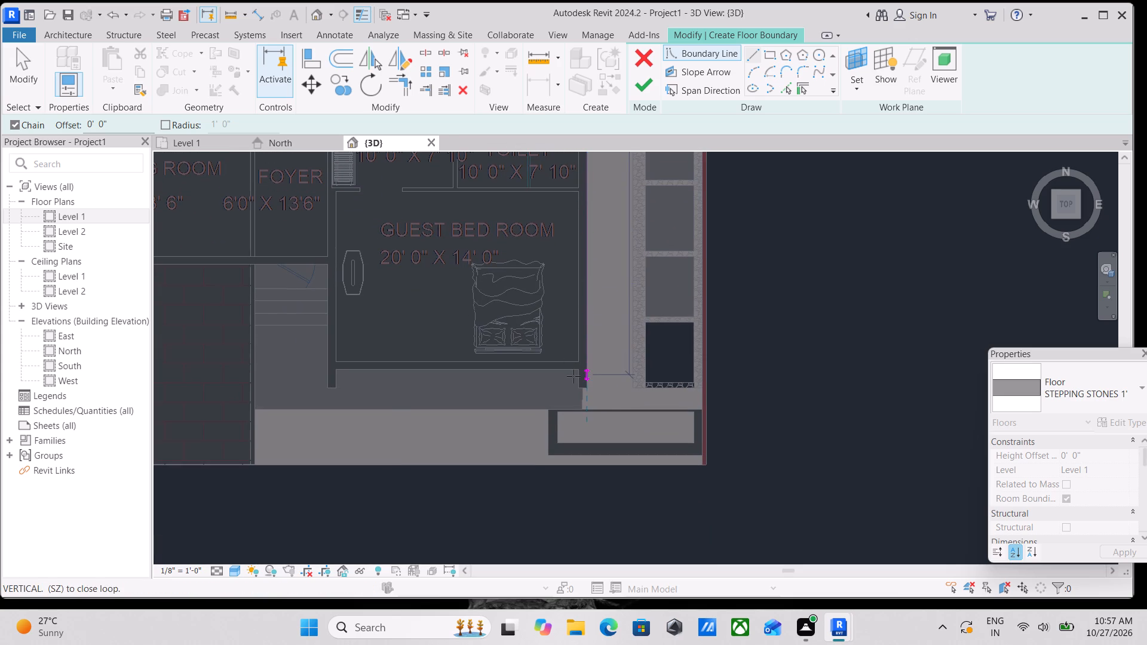
scroll(573, 376, "up", 6)
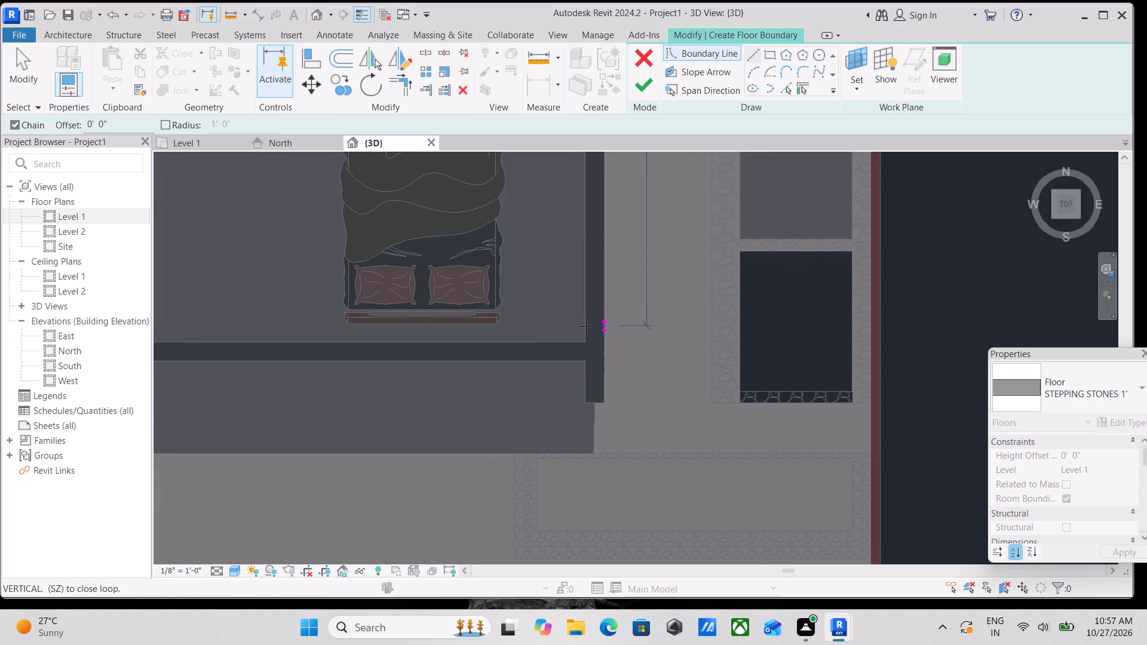
scroll(586, 326, "down", 3)
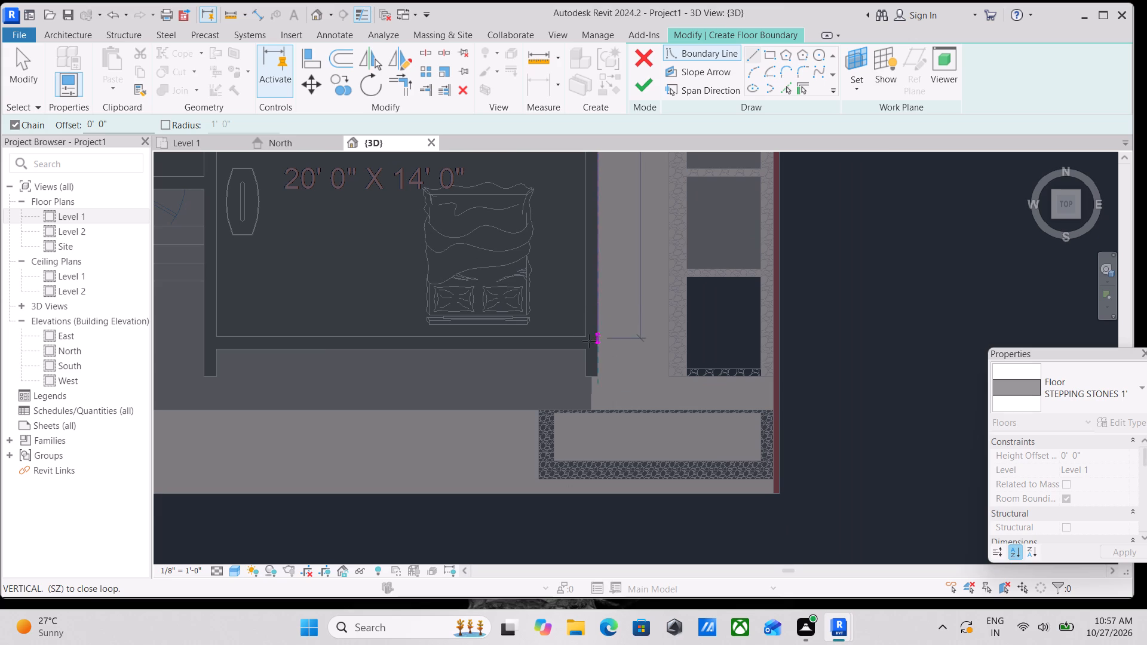
left_click(599, 376)
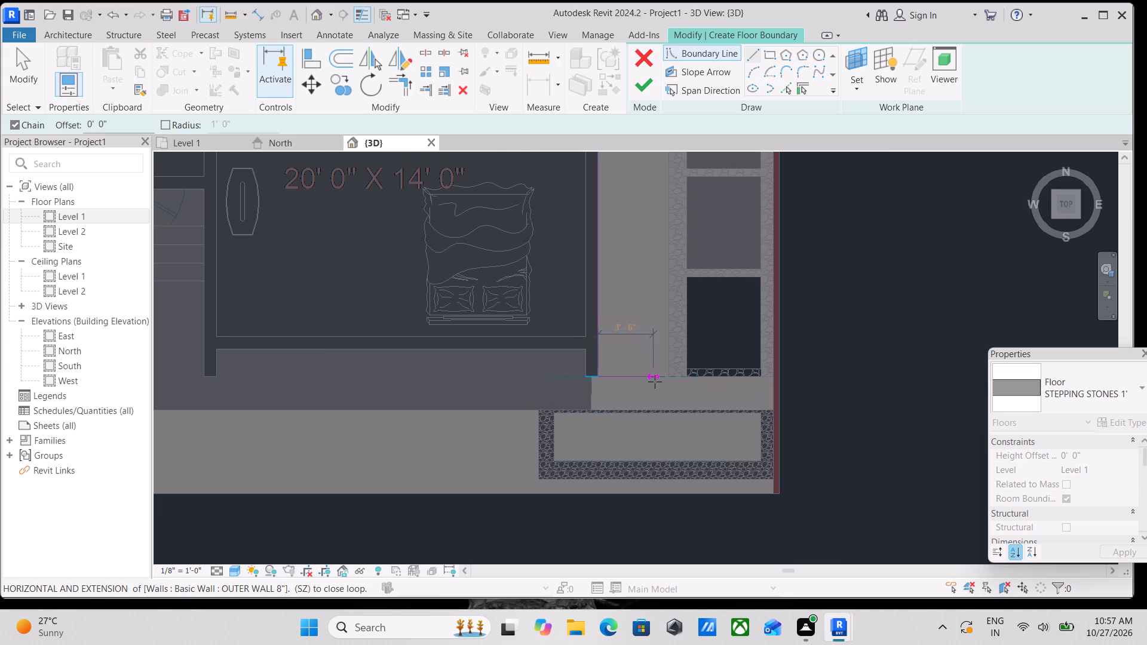
left_click(670, 379)
Run the boundary up the planter edge to Maid Rm 2's lower wall line and about 5'-8" east to the plot's edge.
middle_click_drag(665, 280, 675, 305)
scroll(665, 280, "down", 1)
middle_click_drag(689, 183, 694, 432)
middle_click_drag(698, 290, 694, 382)
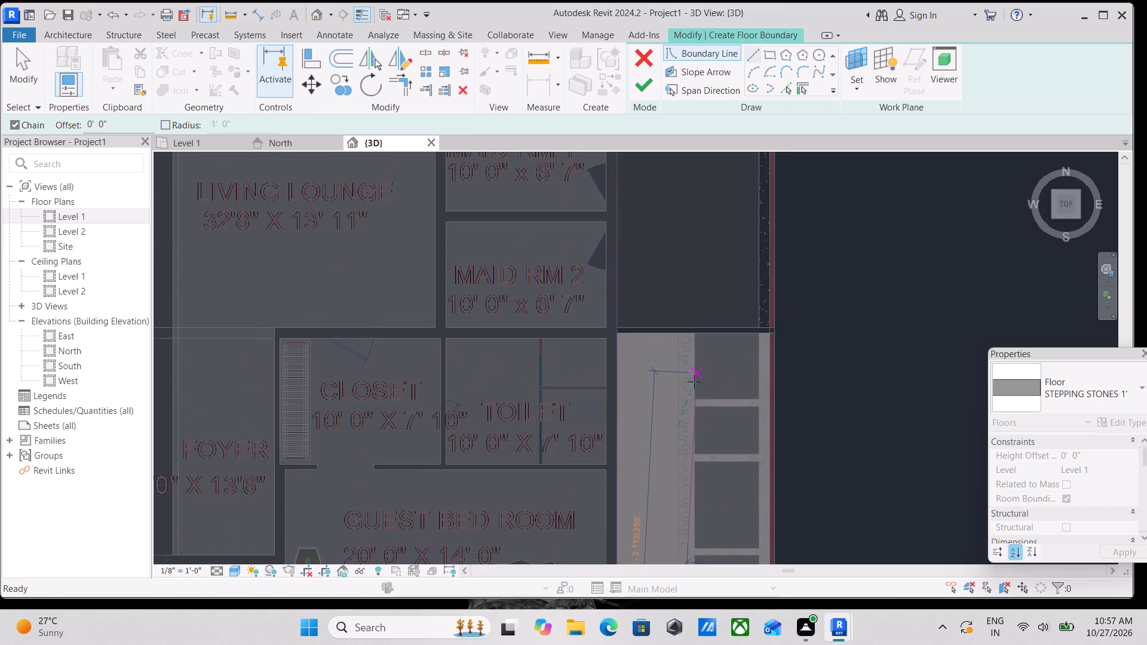
scroll(679, 330, "up", 1)
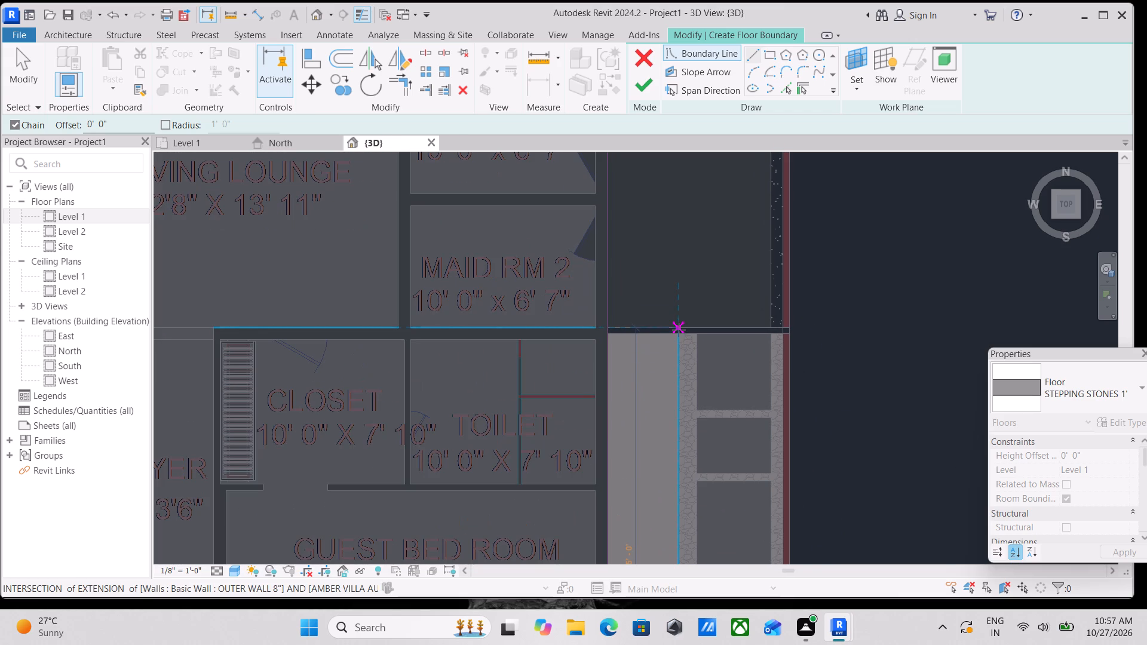
scroll(679, 330, "up", 2)
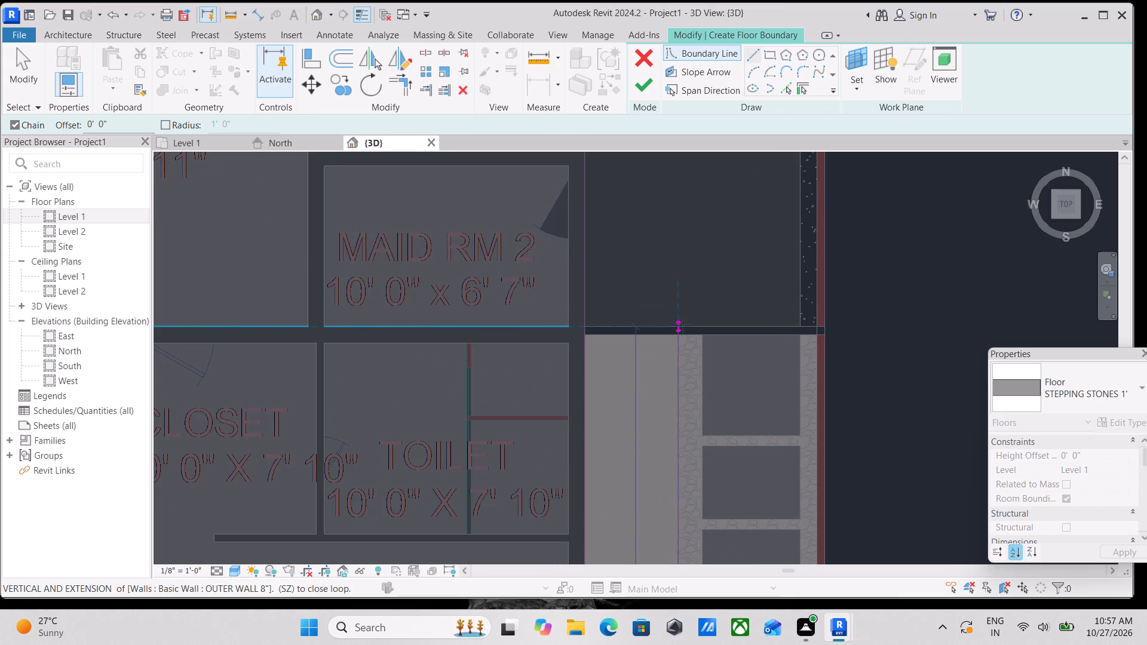
left_click(683, 325)
middle_click_drag(760, 319, 732, 321)
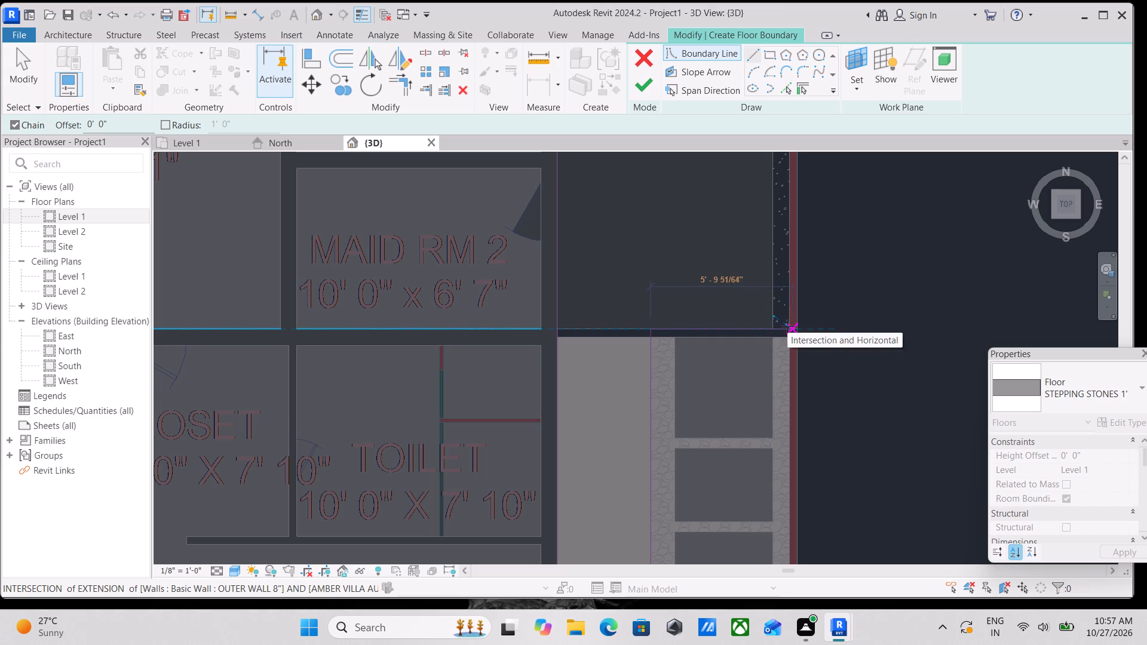
scroll(789, 327, "up", 2)
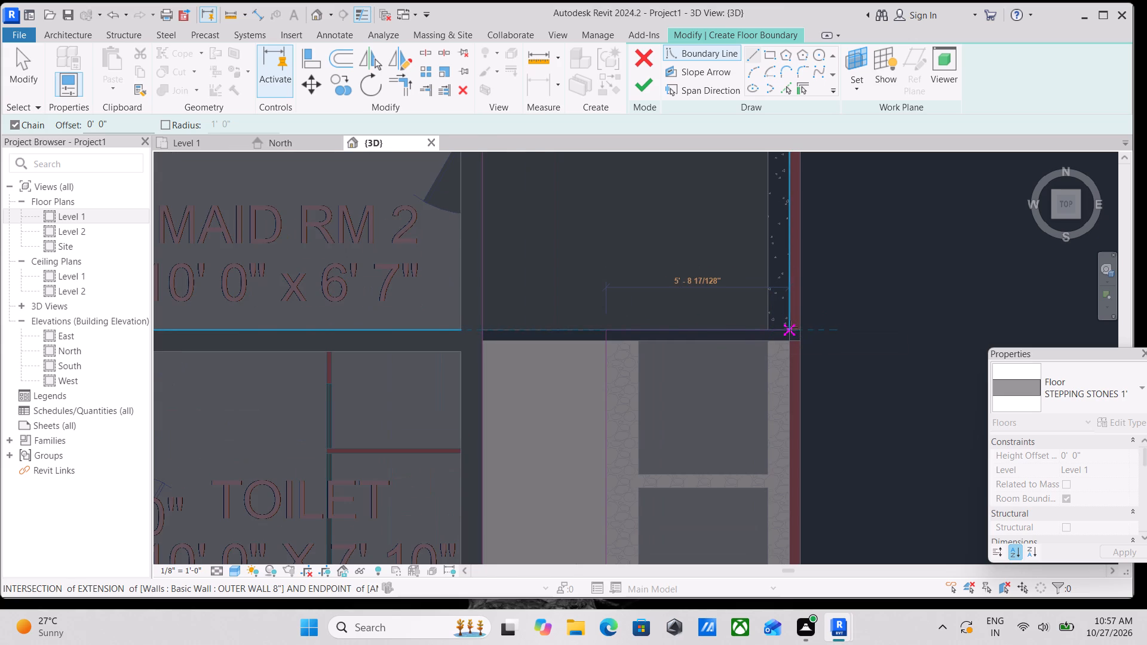
left_click(790, 327)
Continue the boundary north along the plot's east edge, past the laundry and utility service areas, to the deck's lower edge line.
middle_click_drag(789, 303, 779, 435)
scroll(780, 390, "down", 3)
middle_click_drag(778, 351, 772, 519)
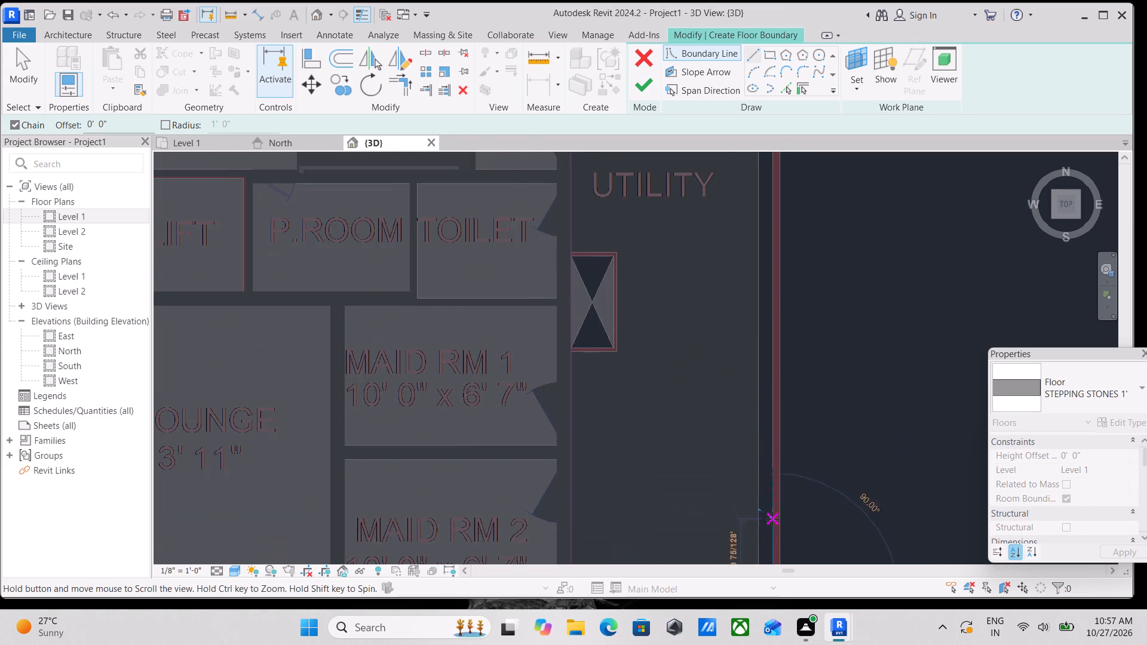
scroll(762, 281, "down", 2)
middle_click_drag(762, 281, 762, 322)
scroll(759, 162, "down", 1)
middle_click_drag(759, 162, 758, 320)
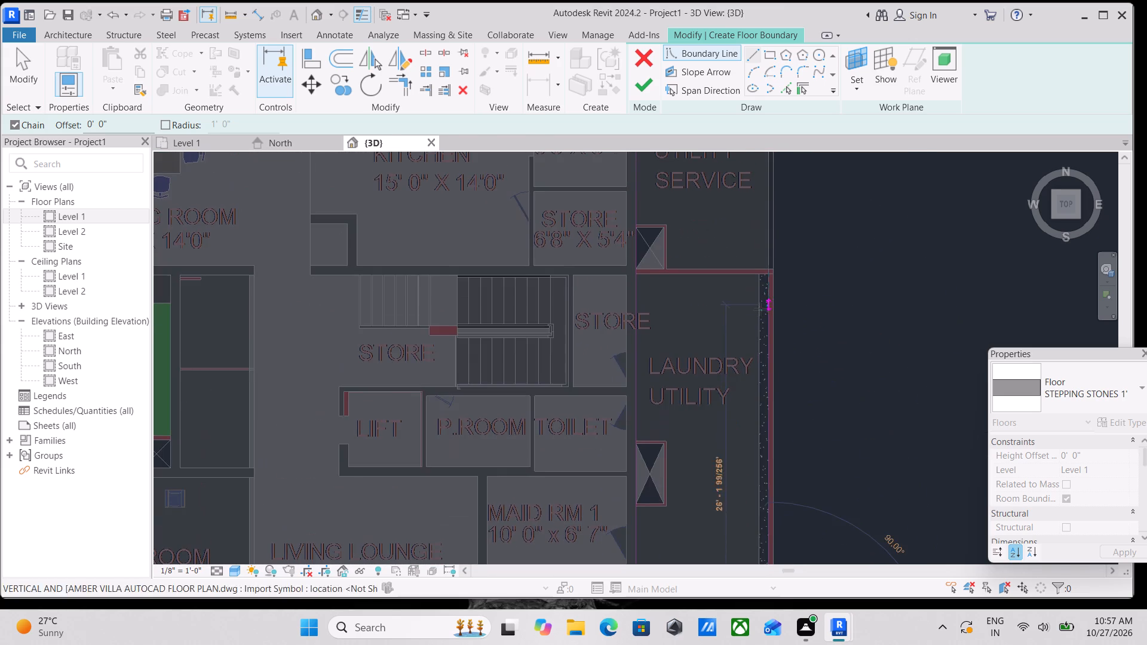
scroll(757, 305, "up", 2)
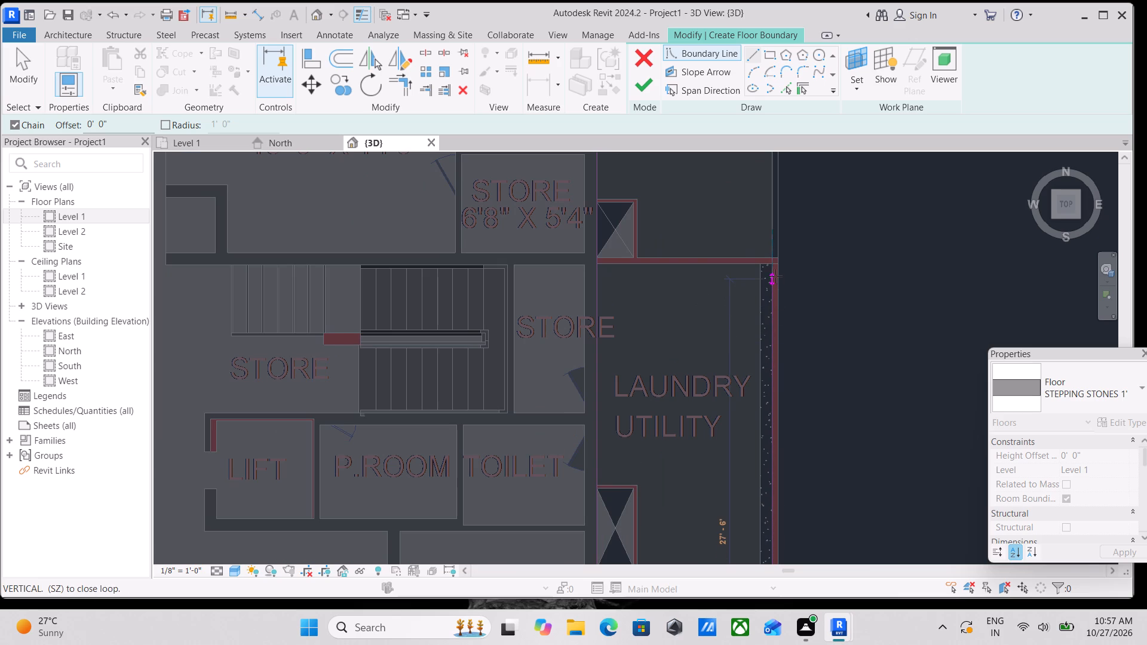
scroll(777, 257, "down", 1)
middle_click_drag(777, 275, 784, 403)
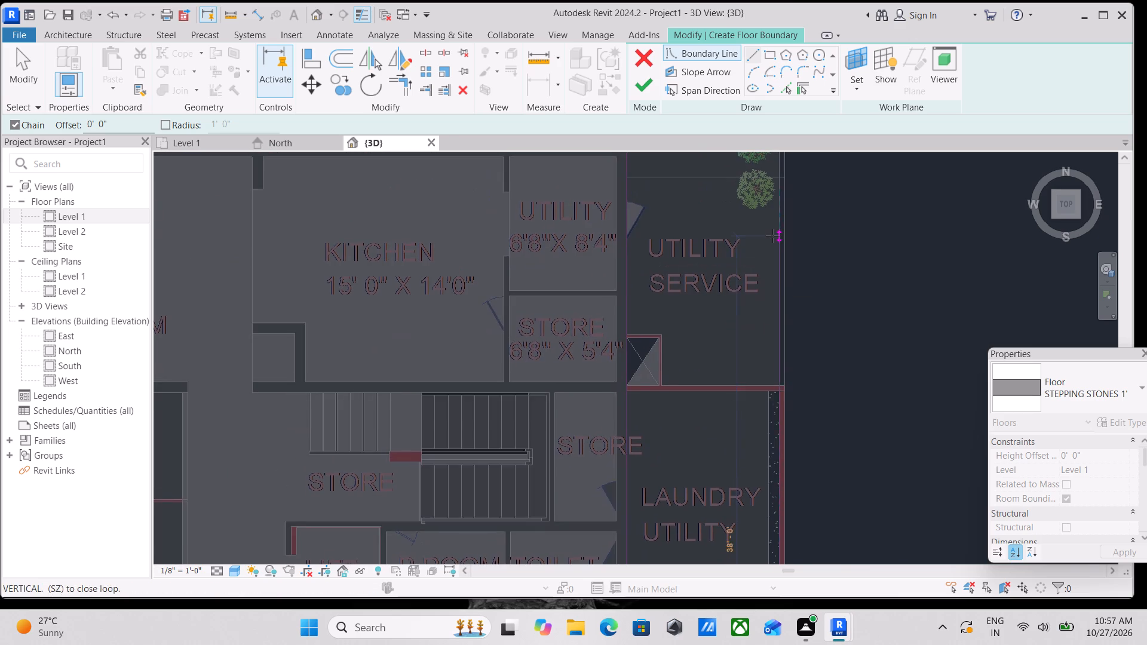
scroll(772, 236, "down", 1)
middle_click_drag(772, 236, 786, 284)
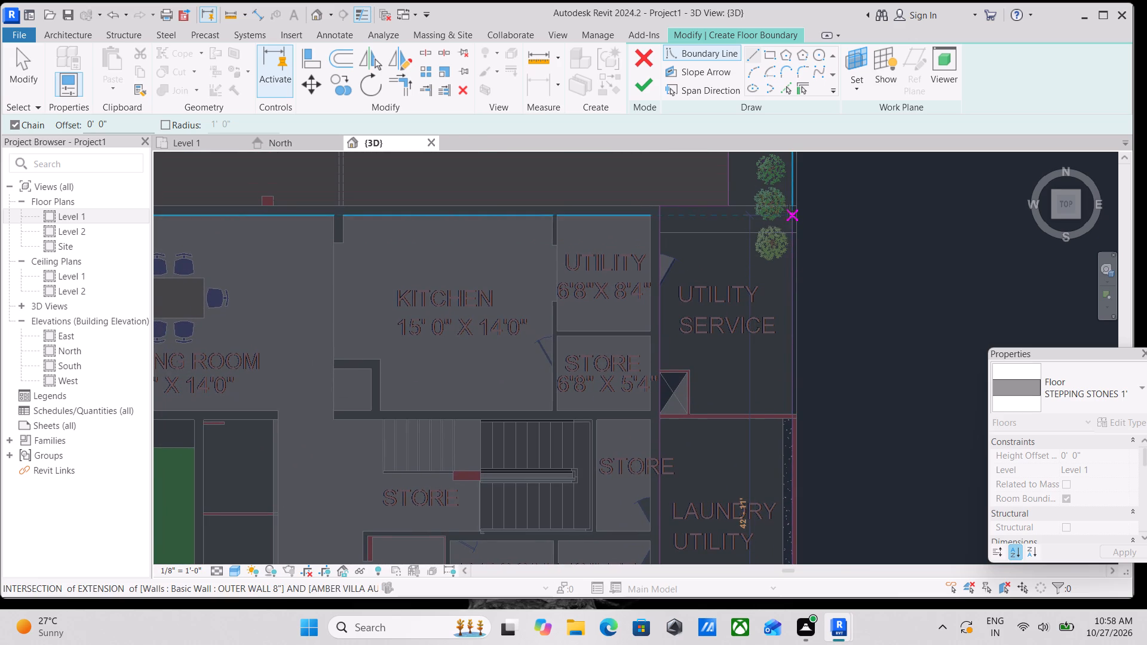
left_click(789, 202)
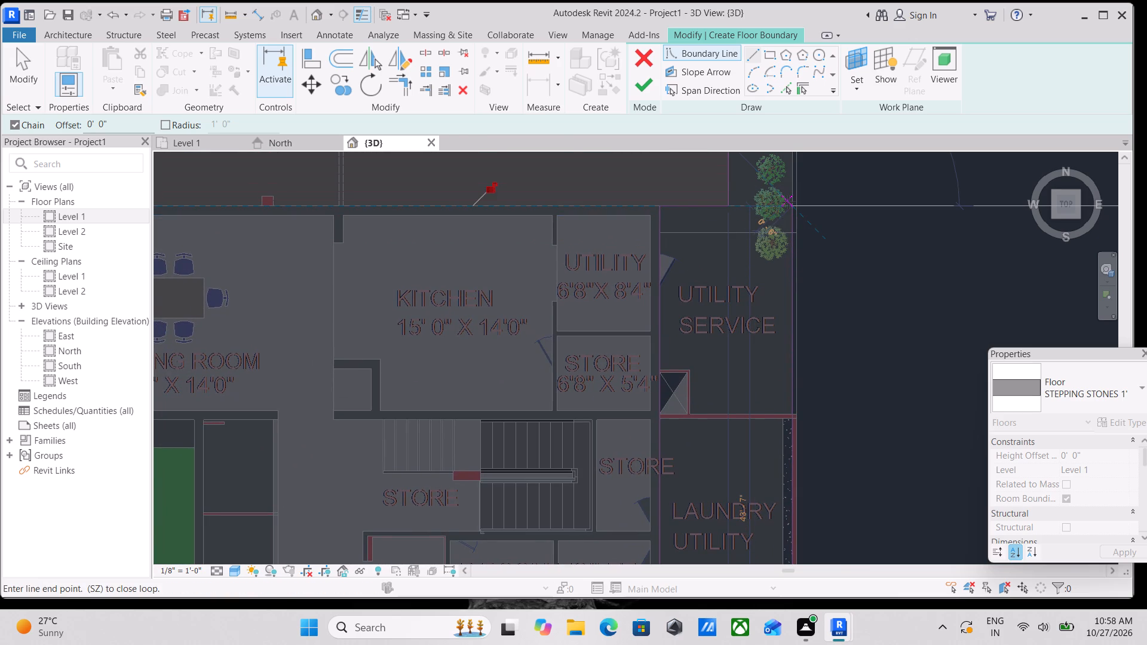
Extend the boundary 11'-6" up to the deck's top edge, close it at the deck corner and finish the stepping stones floor.
middle_click_drag(795, 232, 796, 358)
middle_click_drag(798, 280, 795, 379)
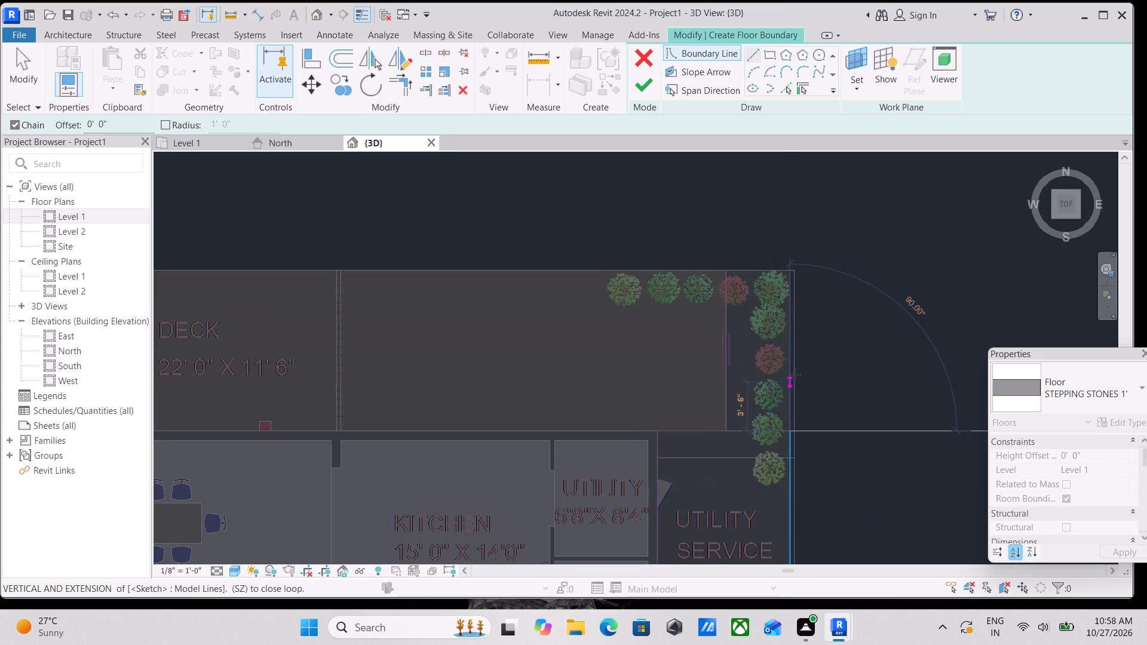
left_click(788, 274)
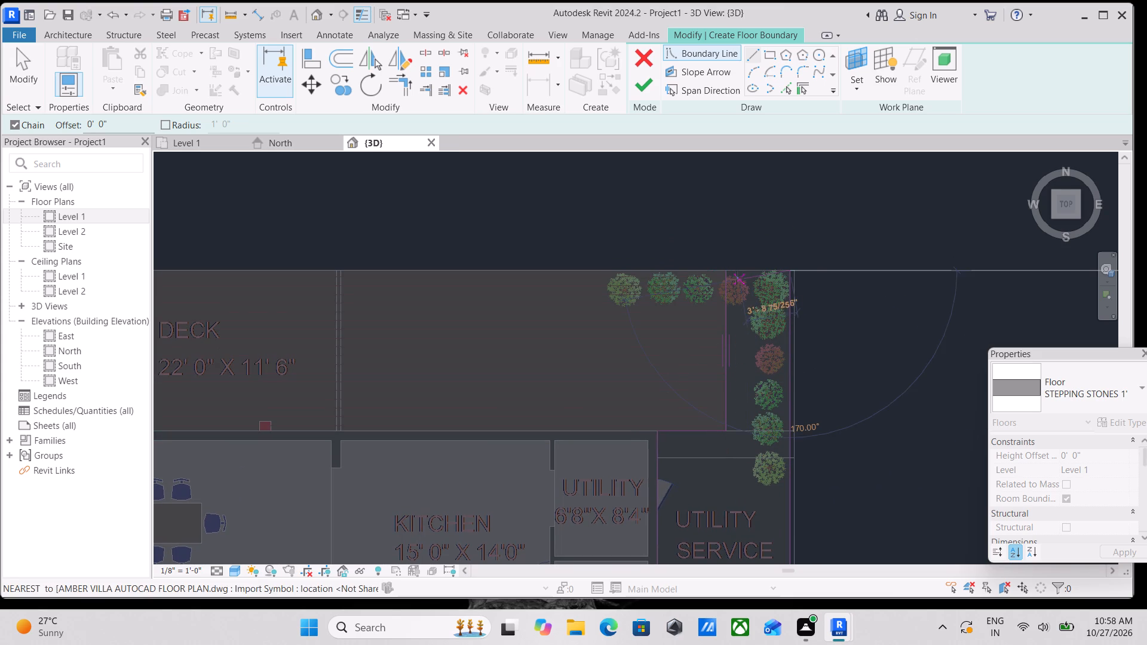
left_click(728, 269)
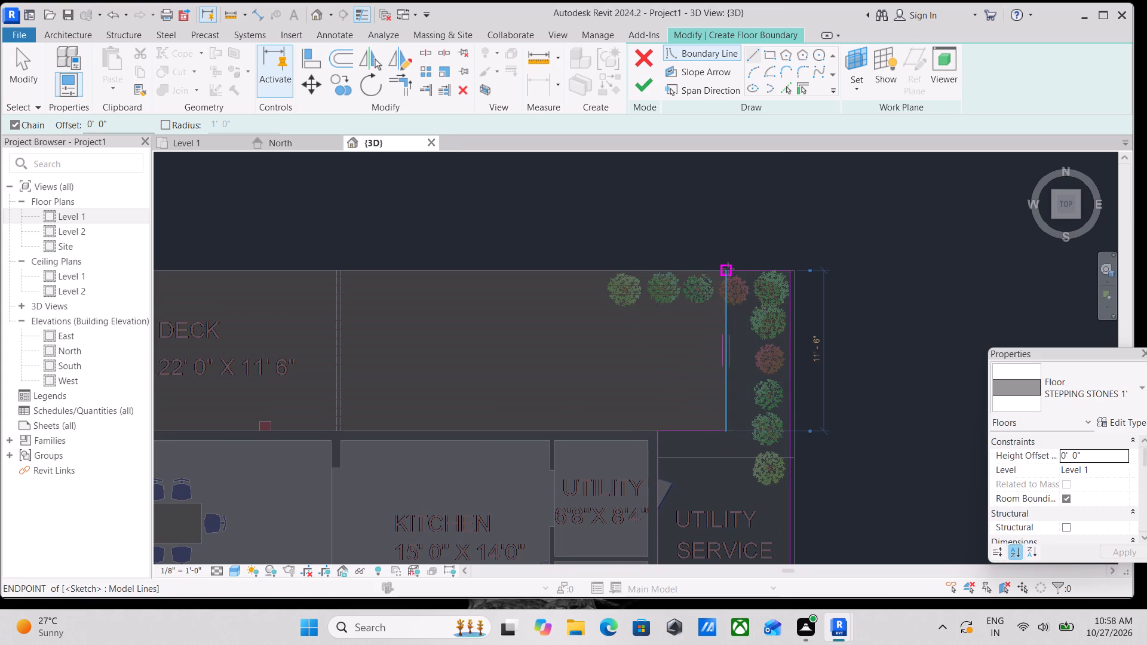
key("Escape")
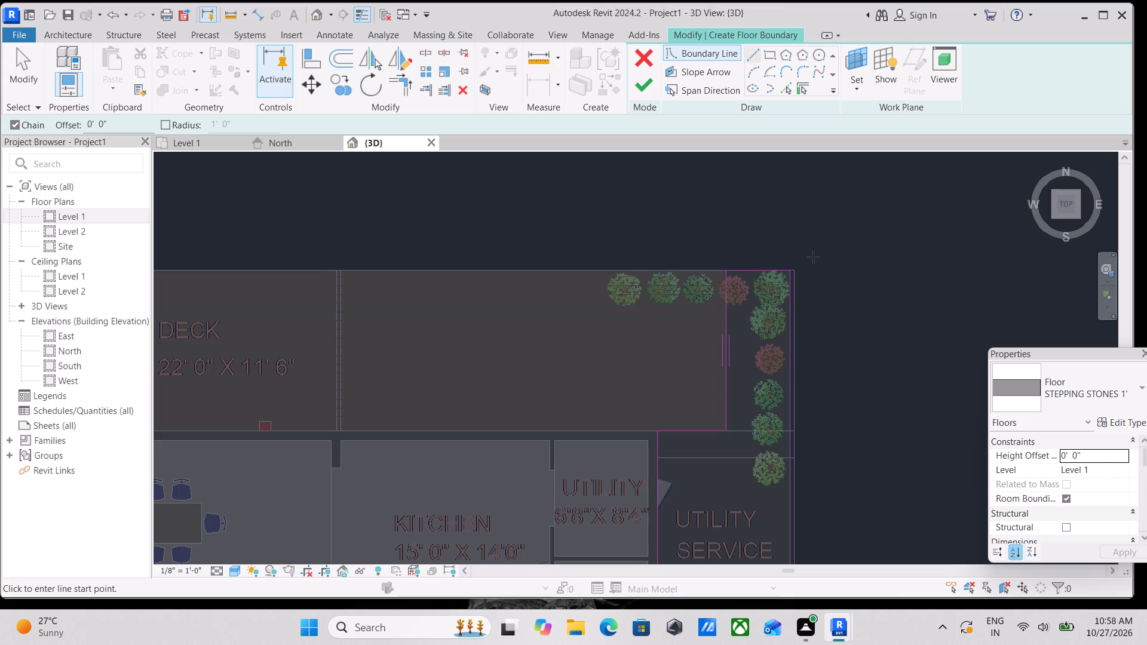
left_click(651, 83)
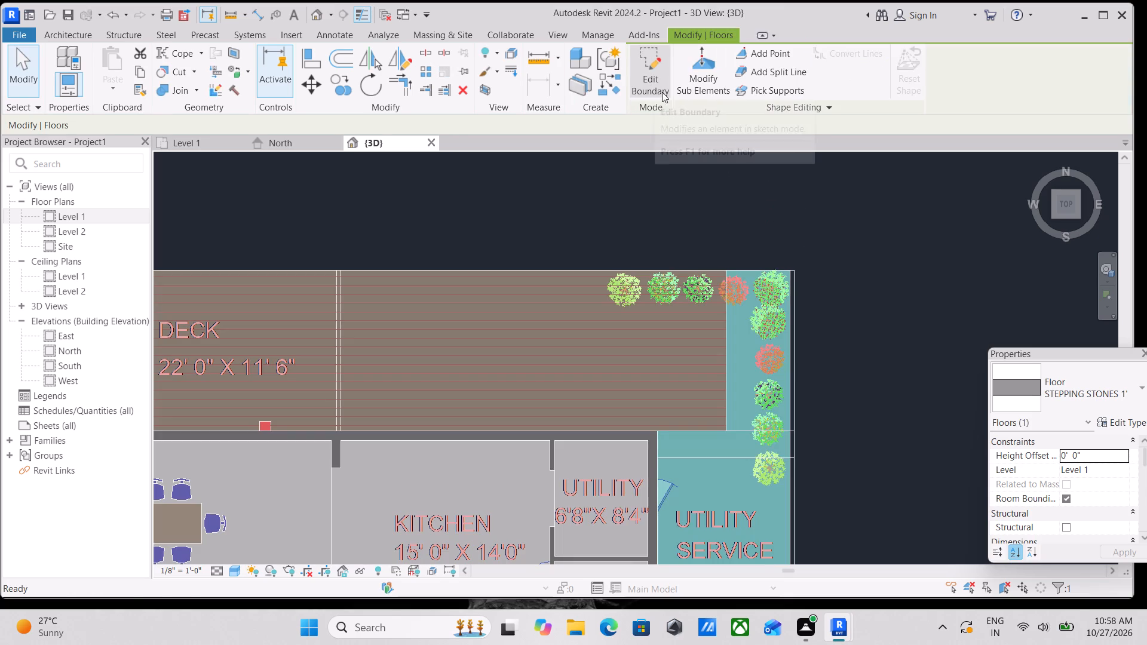
Deselect the new floor and examine the ground floor model and its east-side floor areas from an angled 3D view.
scroll(563, 315, "down", 2)
key("Escape")
key("Escape")
key("Escape")
key("Escape")
key("Escape")
key("Escape")
key("Escape")
key("Escape")
key("Escape")
key("Escape")
key("Escape")
key("Escape")
scroll(679, 289, "down", 2)
scroll(709, 340, "down", 2)
middle_click_drag(708, 340, 652, 245)
scroll(517, 334, "down", 5)
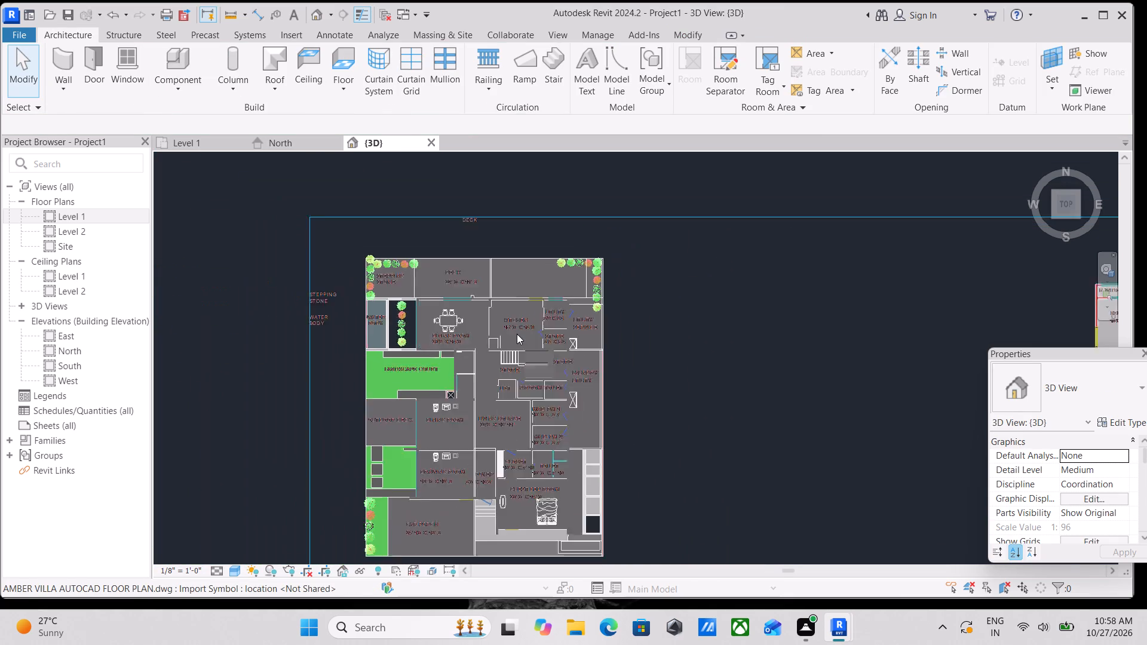
scroll(502, 400, "down", 2)
middle_click_drag(443, 426, 533, 322, "shift")
middle_click_drag(542, 476, 559, 127)
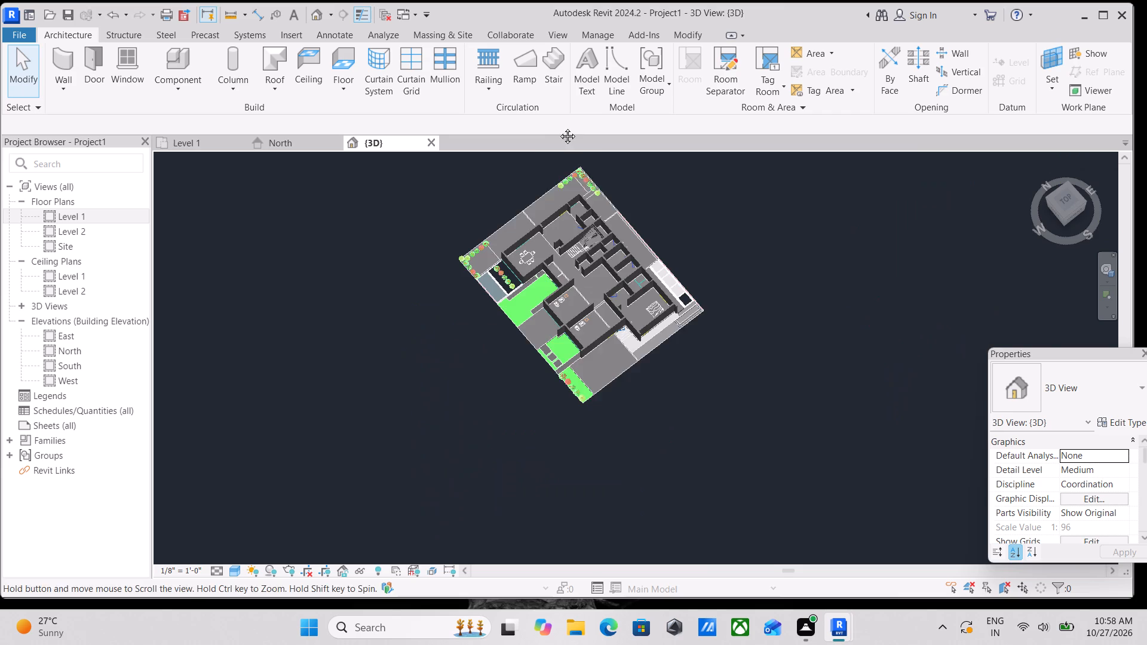
middle_click_drag(559, 127, 559, 126)
scroll(618, 259, "up", 6)
scroll(736, 284, "up", 2)
middle_click_drag(753, 257, 714, 305)
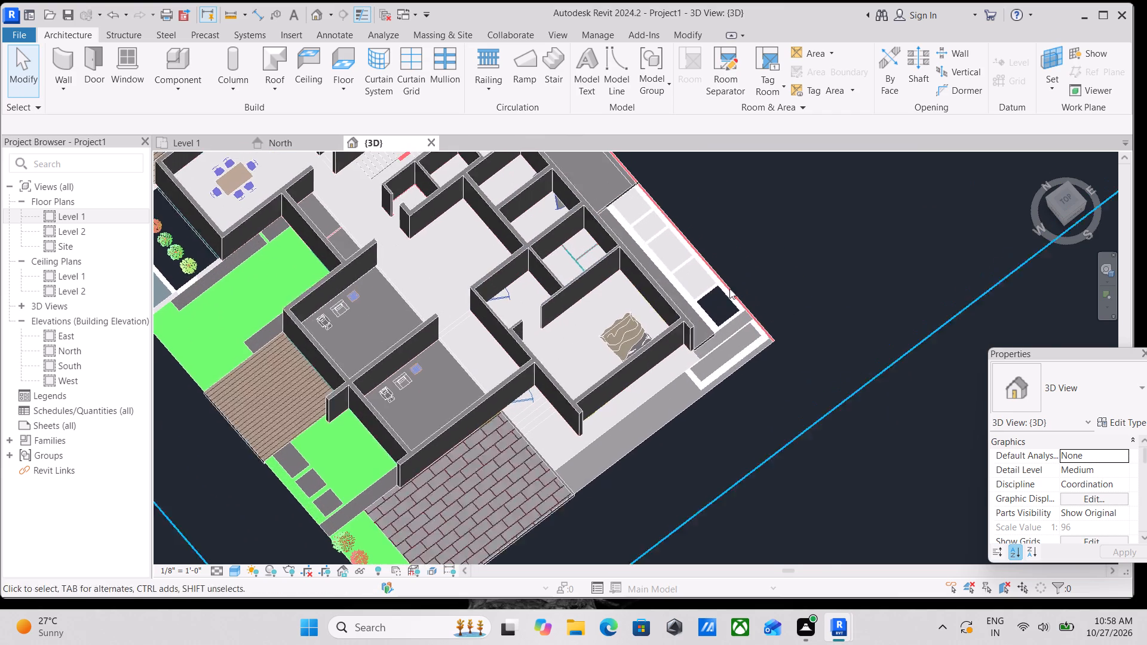
scroll(730, 288, "up", 7)
middle_click_drag(728, 268, 624, 284, "shift")
scroll(624, 268, "down", 2)
middle_click_drag(624, 268, 721, 472)
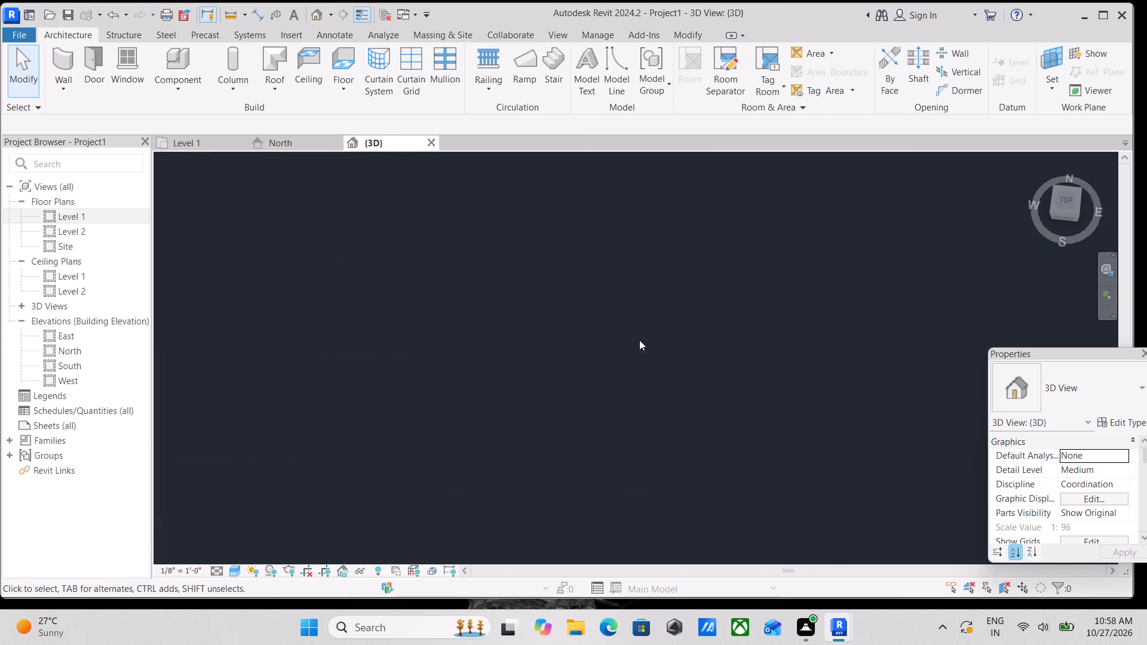
Display the ground floor 3D view in the Realistic visual style so the material textures show.
scroll(639, 340, "down", 4)
middle_click_drag(667, 411, 719, 474)
scroll(608, 269, "down", 1)
middle_click_drag(608, 269, 663, 406)
middle_click_drag(549, 233, 720, 415)
middle_click_drag(599, 364, 686, 383)
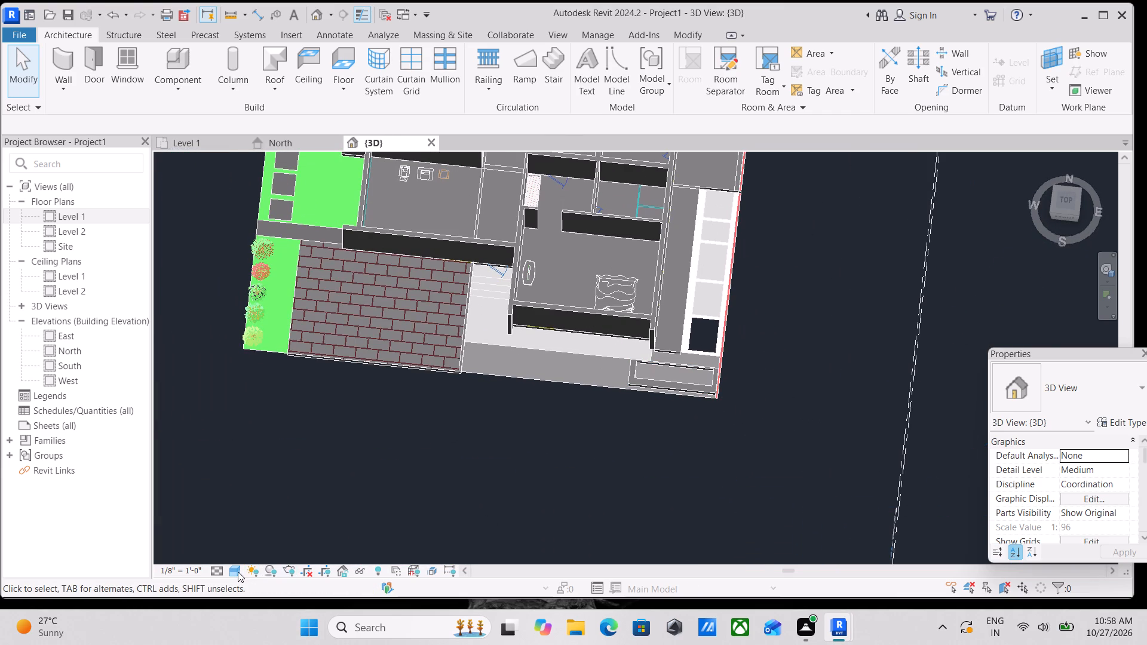
left_click(238, 572)
left_click(265, 557)
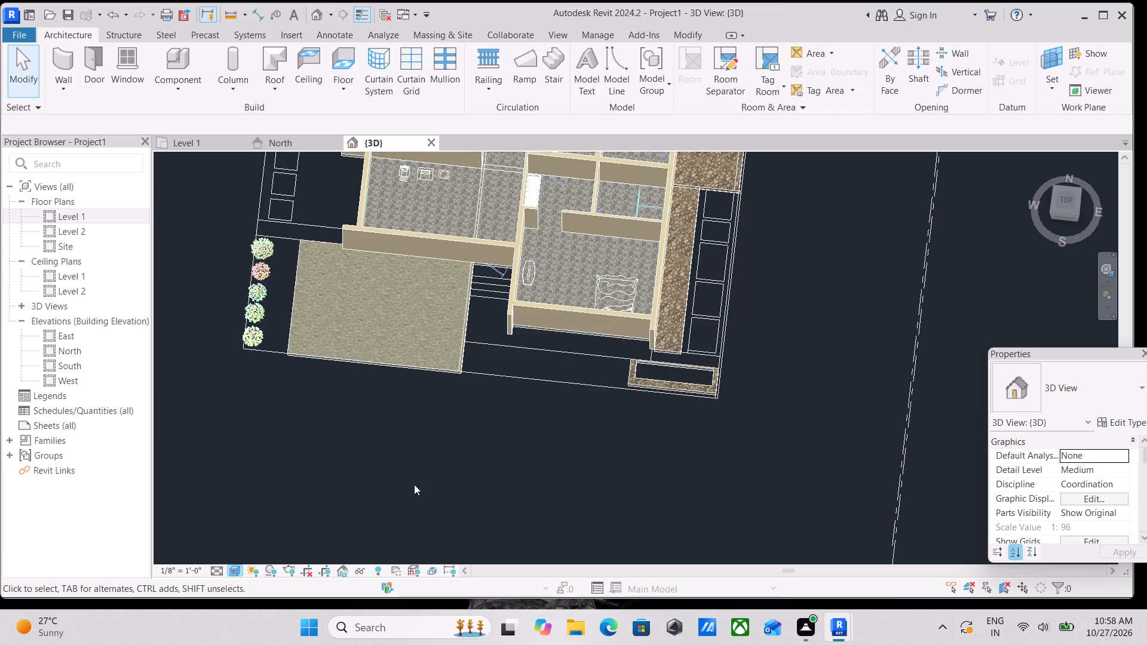
Select the stepping stones floor along the villa's east side and duplicate its type as VERANDA FLOORING 1'.
scroll(663, 360, "up", 9)
middle_click_drag(670, 320, 683, 458)
scroll(692, 419, "down", 4)
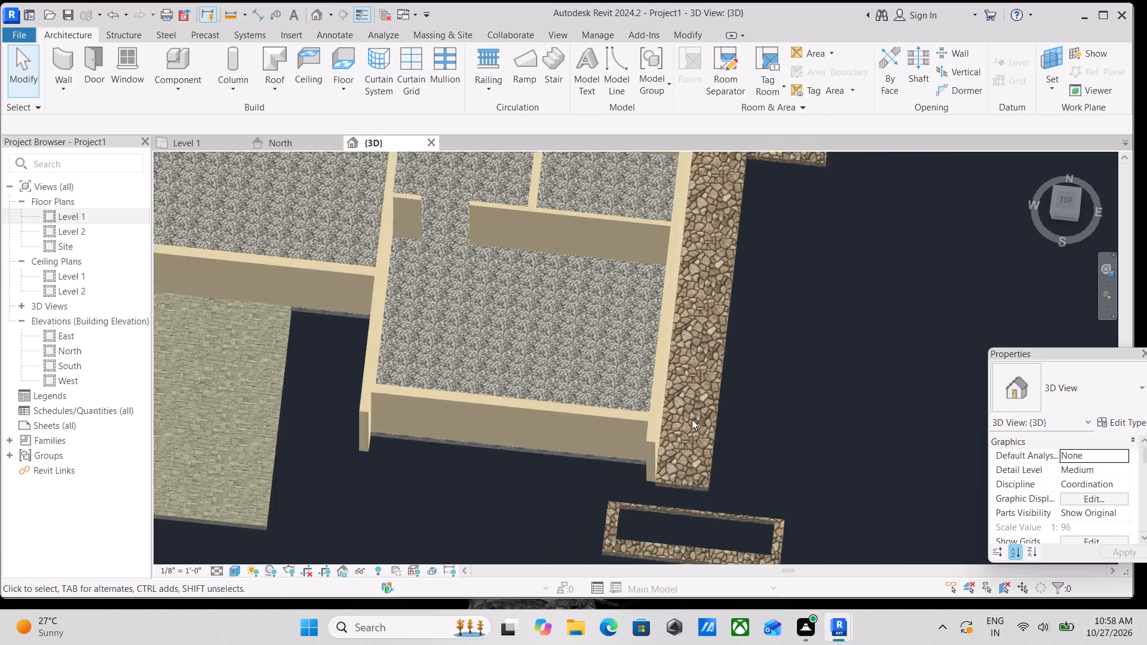
middle_click_drag(691, 419, 625, 560)
middle_click_drag(622, 391, 589, 546)
scroll(590, 534, "down", 1)
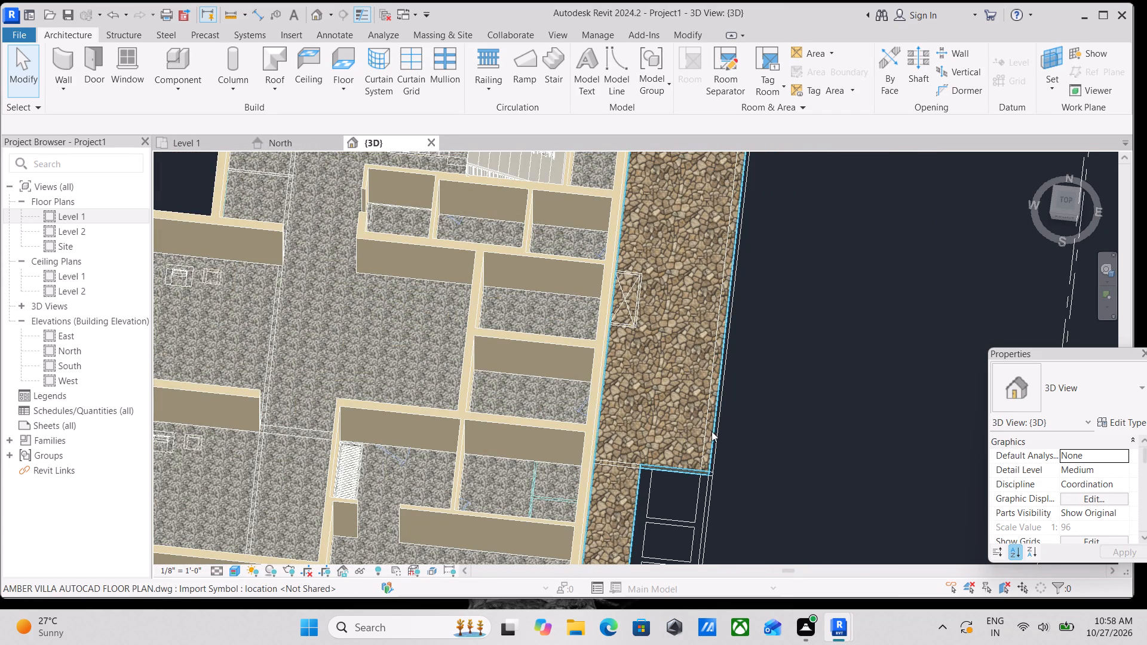
left_click(705, 465)
middle_click_drag(714, 376, 562, 367)
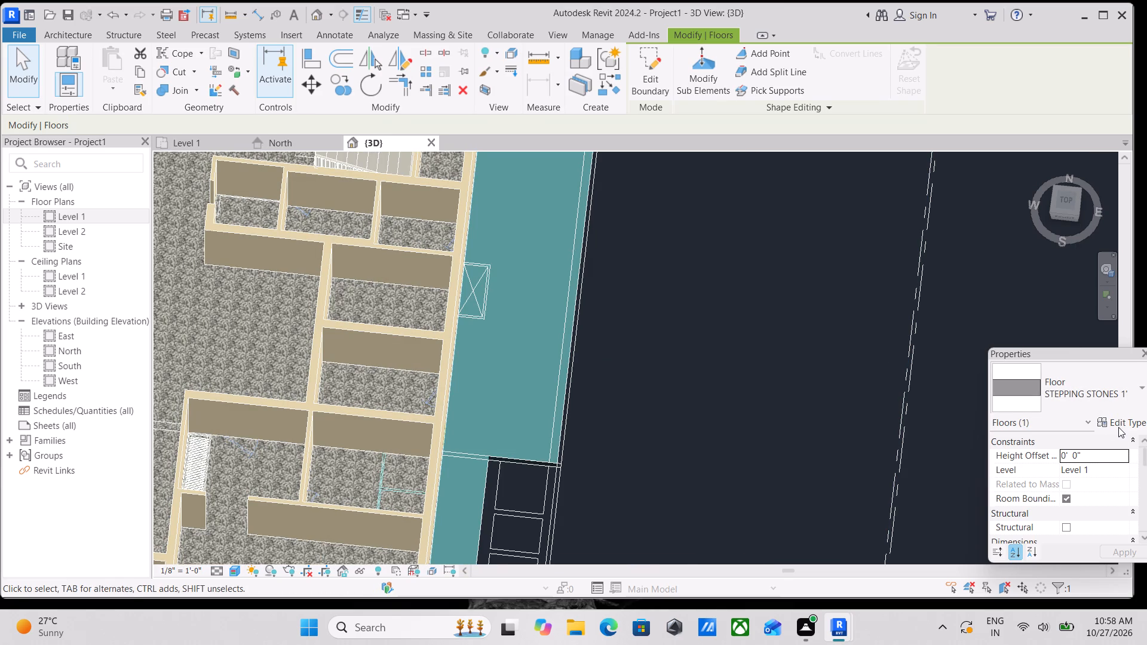
left_click(1118, 427)
left_click(1108, 135)
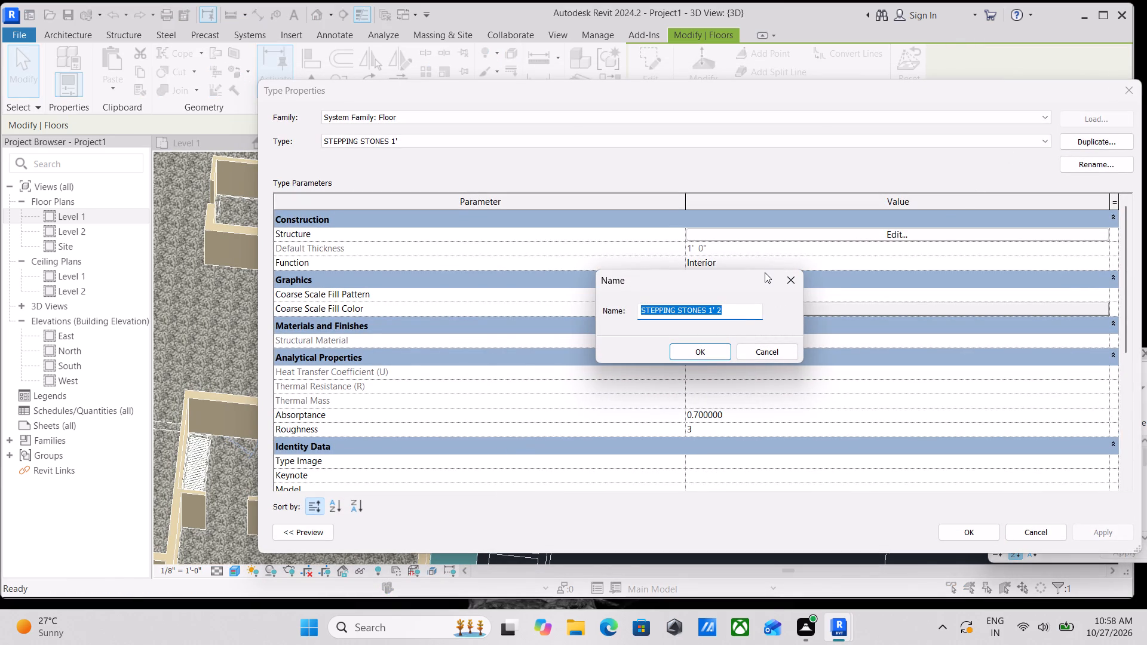
type("VERA")
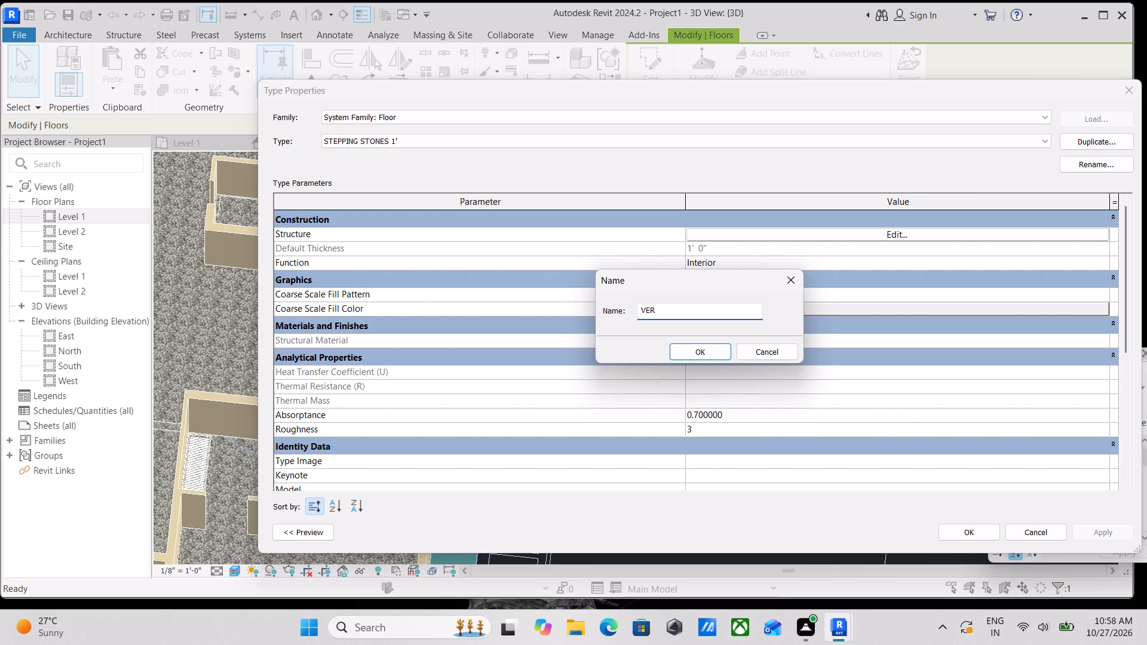
type("NDA FLOORING")
key("space")
type("1")
key("apostrophe")
left_click(695, 351)
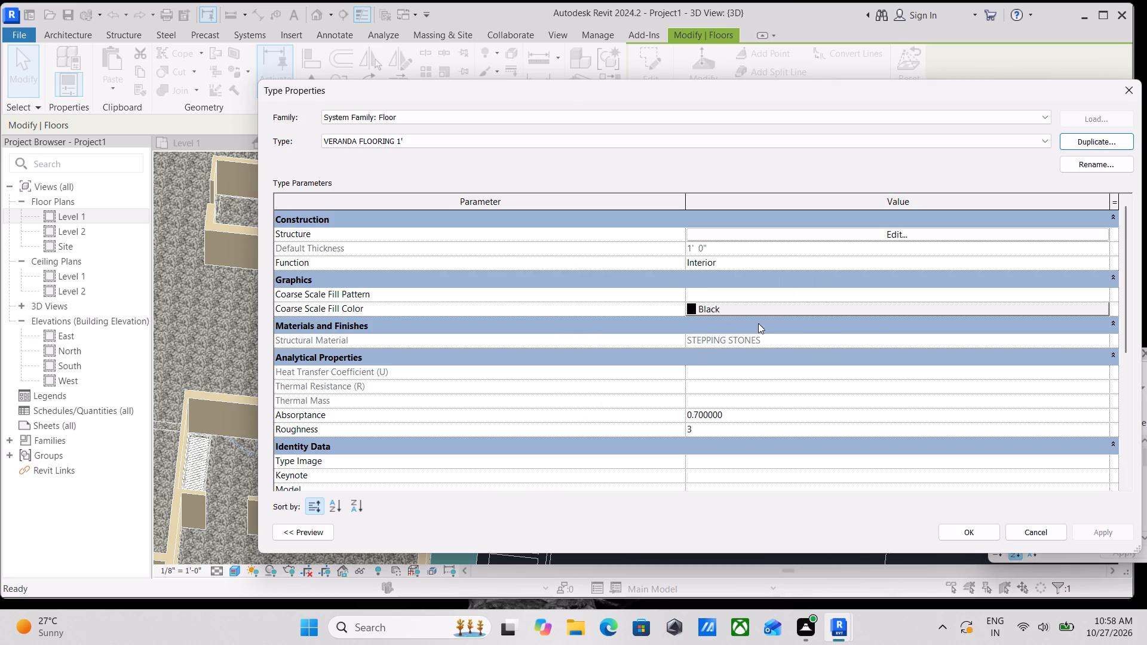
From the new floor type's structure layer, create a new material named VERANDA FLOORING.
left_click(912, 234)
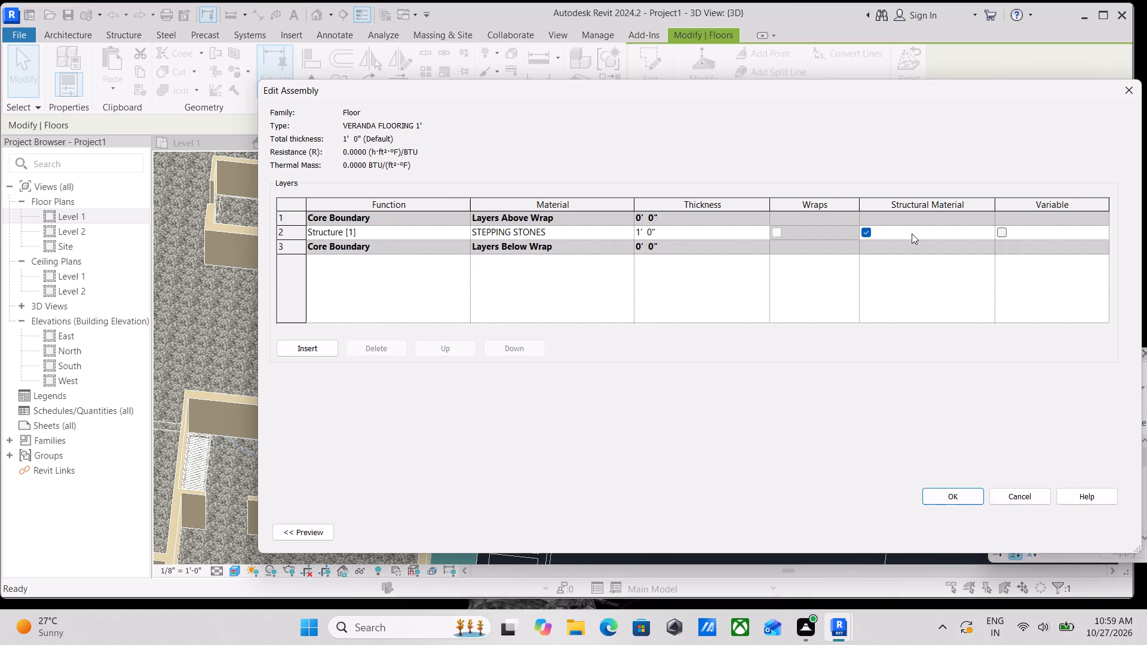
left_click(620, 234)
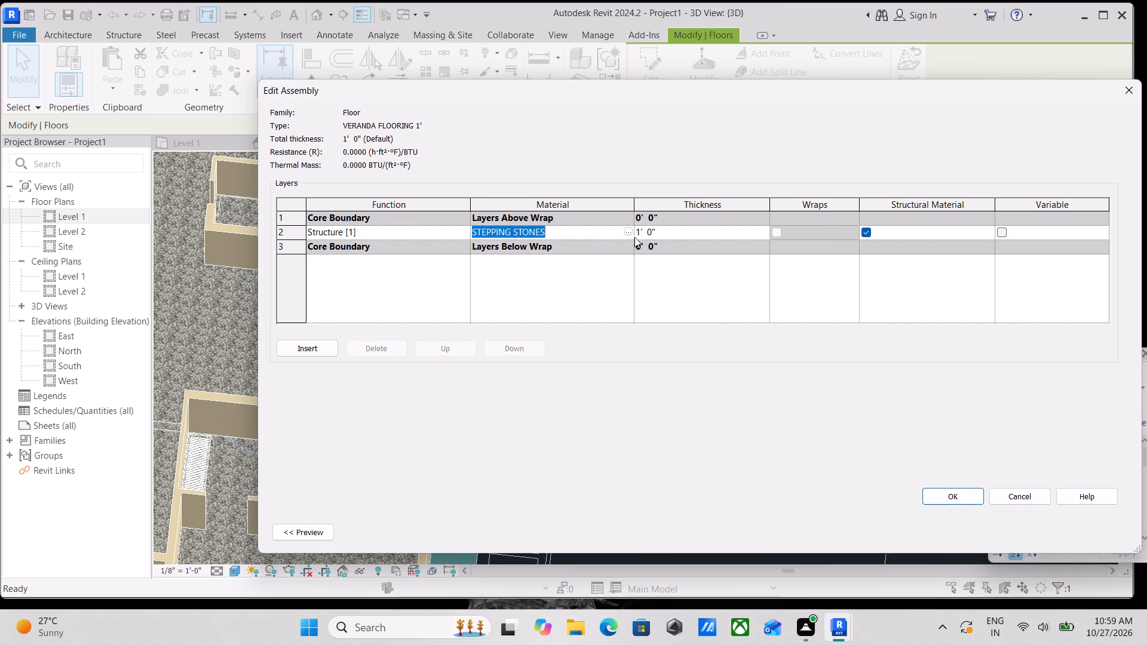
left_click(625, 230)
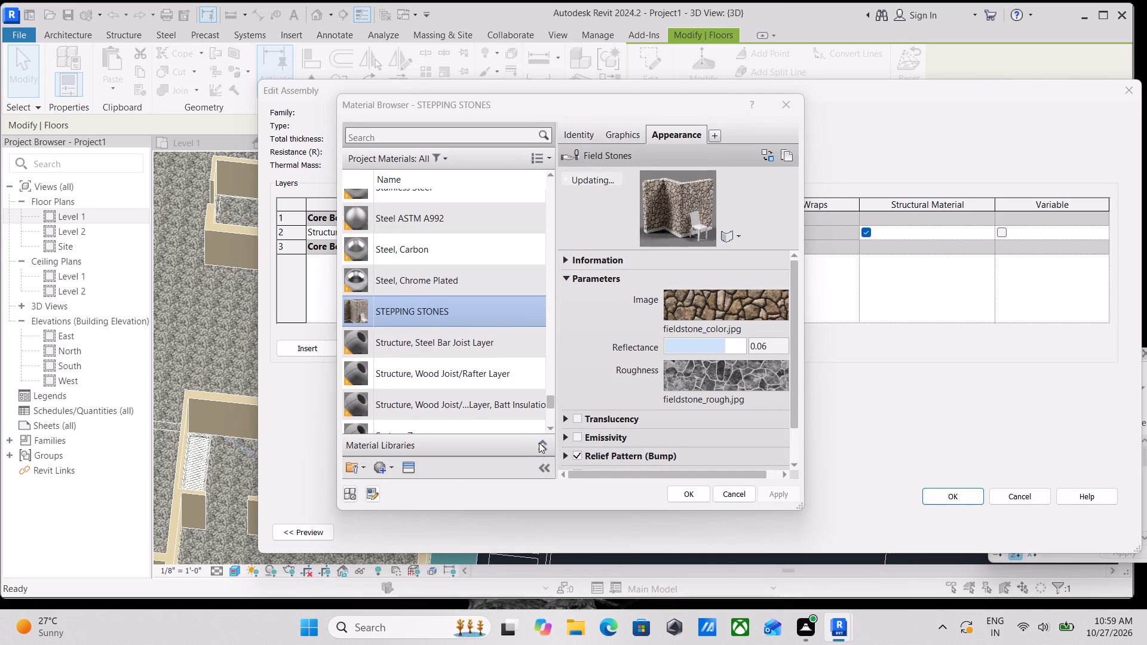
left_click(377, 472)
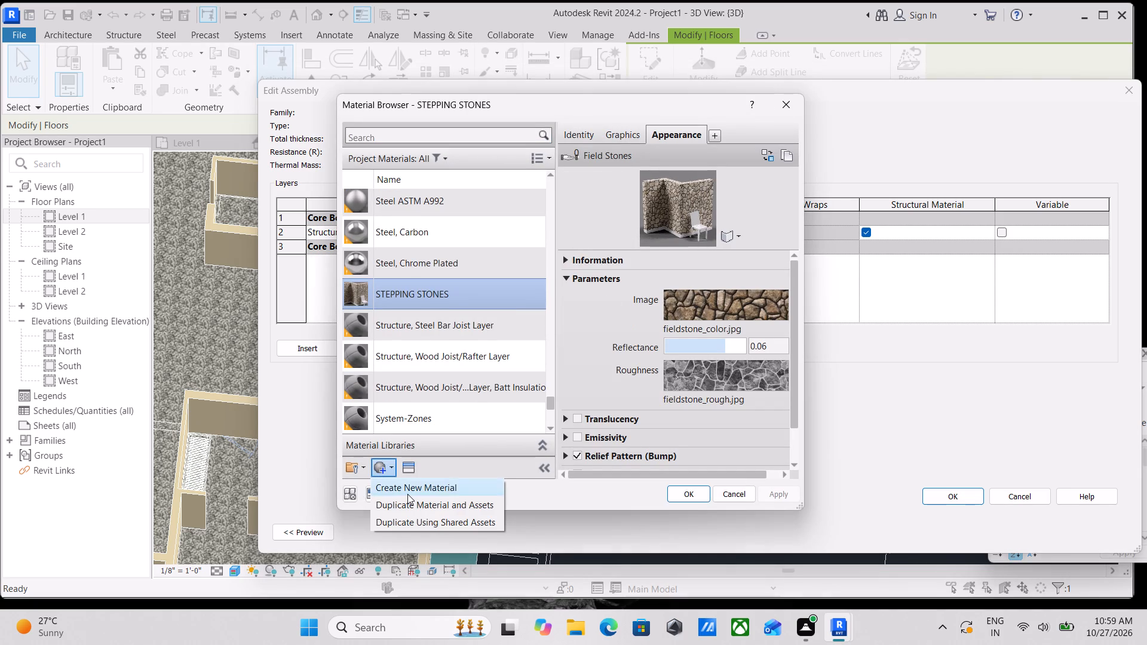
left_click(407, 494)
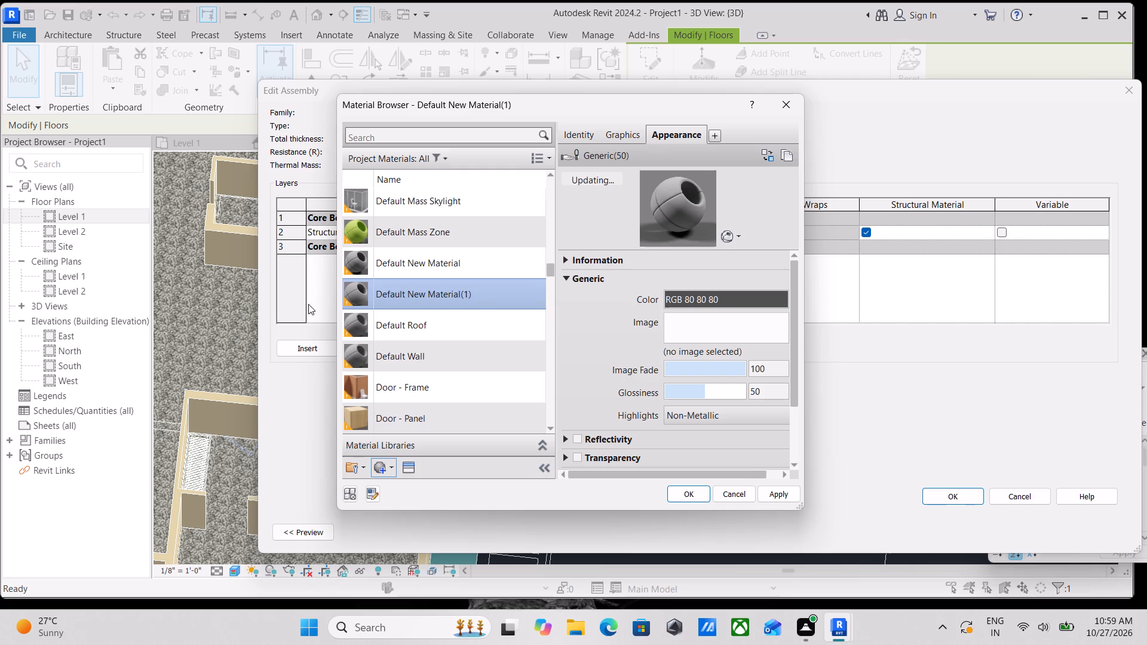
right_click(480, 289)
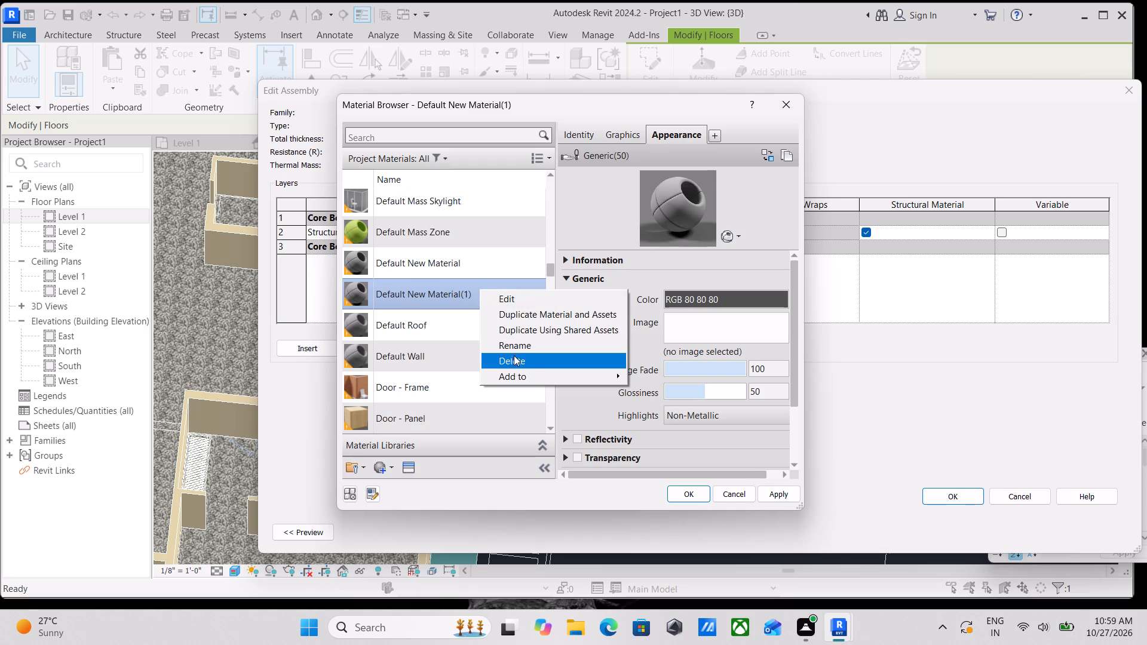
left_click(515, 348)
key("BackSpace")
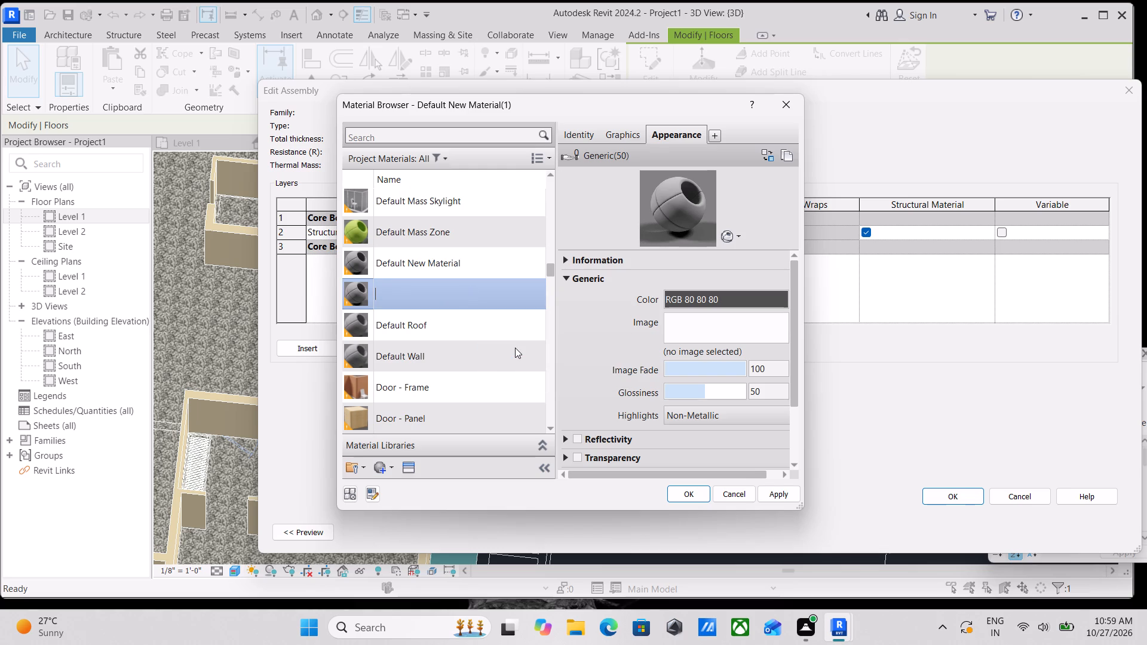
type("VERAND")
key("space")
key("BackSpace")
type("A")
key("space")
type("FLOORING")
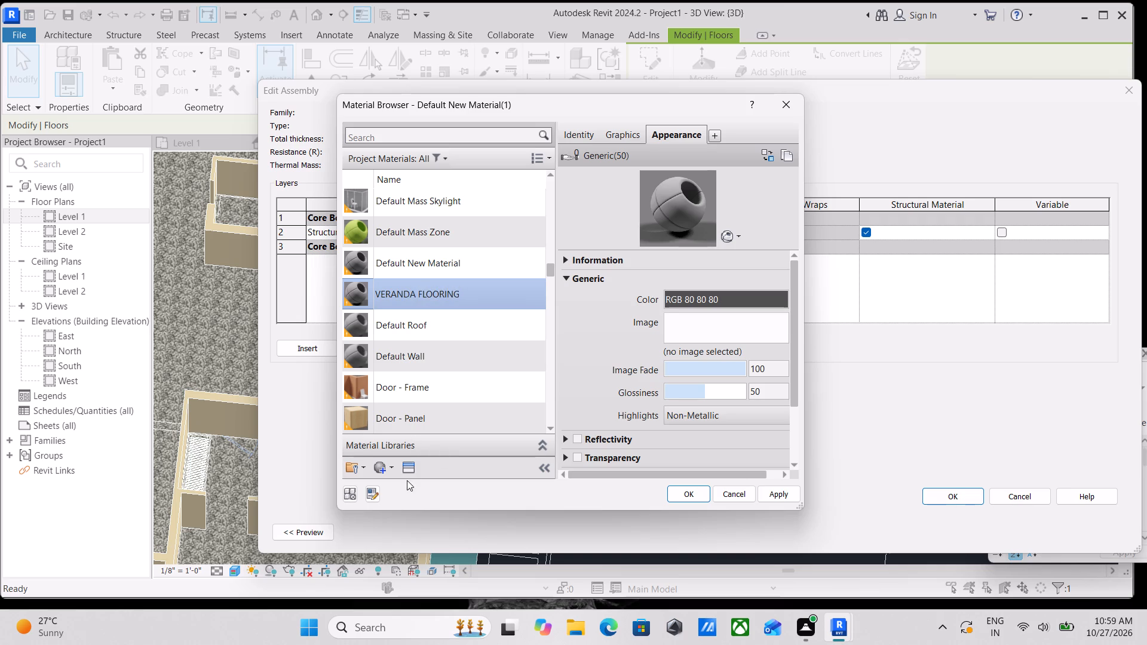
Browse the appearance asset library for VERANDA FLOORING, examining the Stucco, Sitework, Siding and Paint categories and the Stone, Glass and Flooring subcategories.
left_click(408, 467)
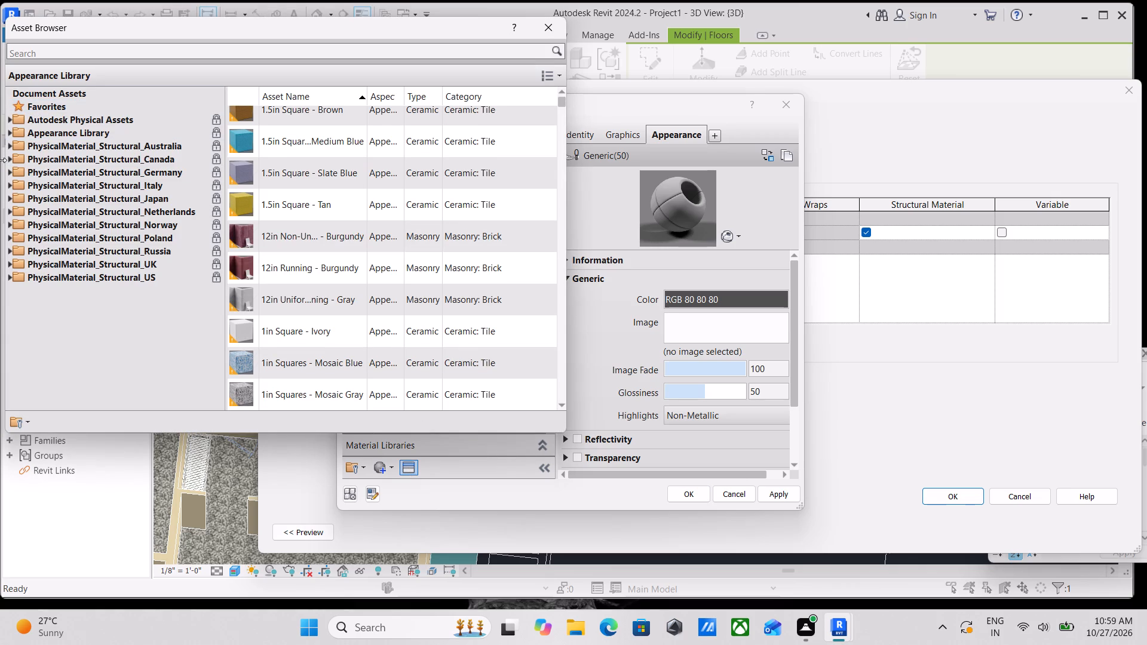
left_click(6, 131)
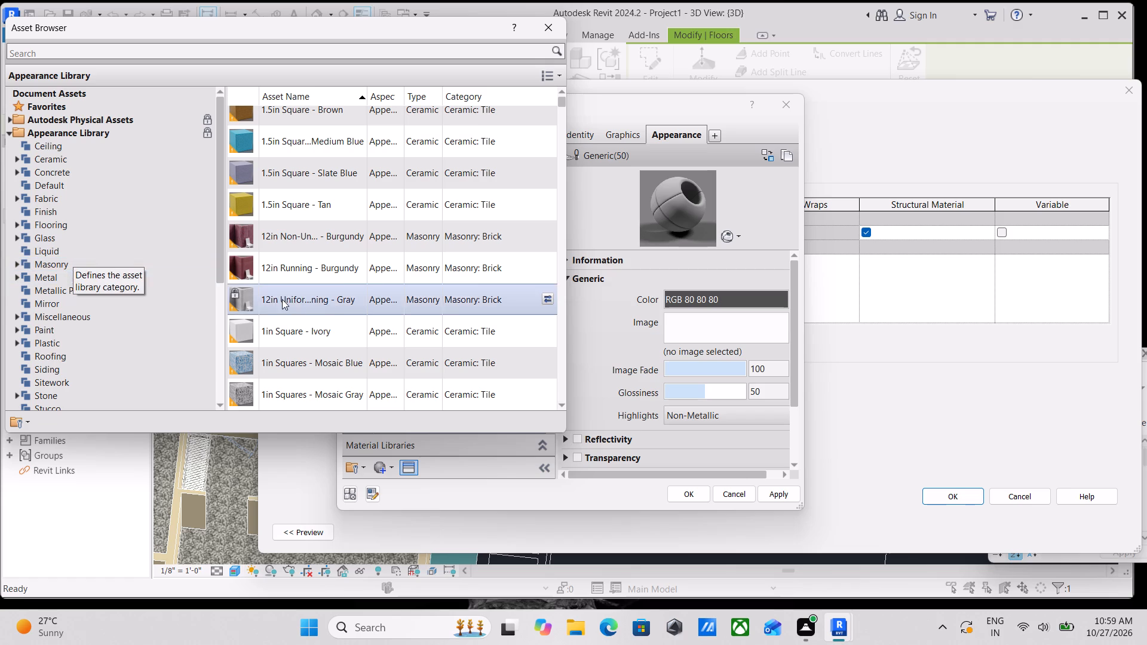
scroll(292, 299, "down", 12)
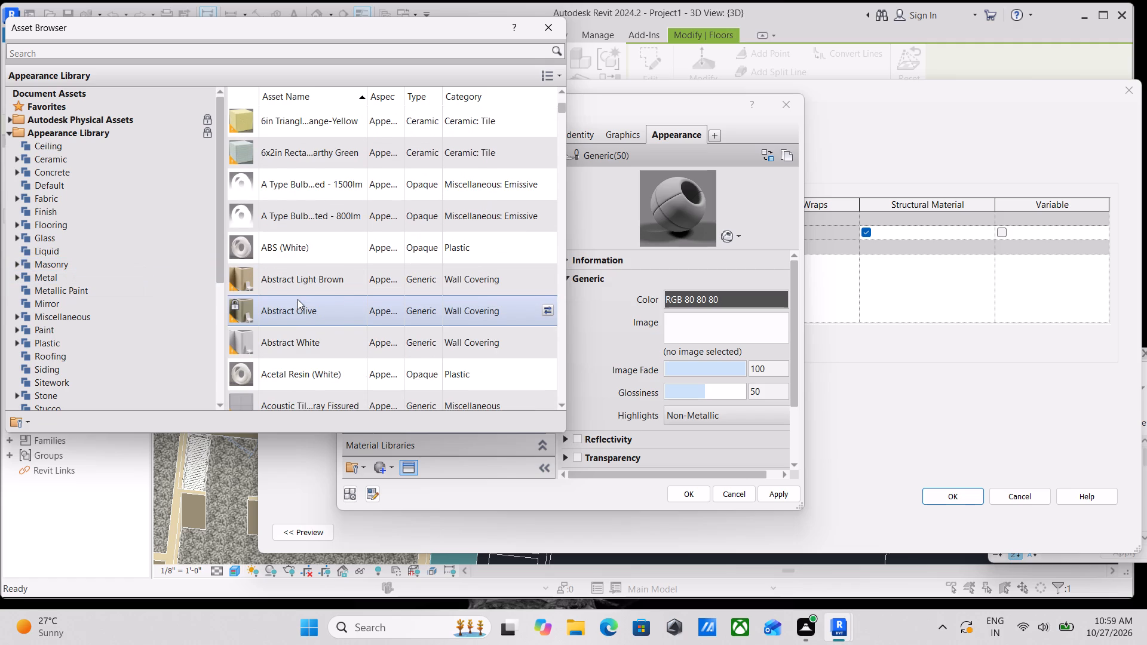
scroll(293, 337, "down", 3)
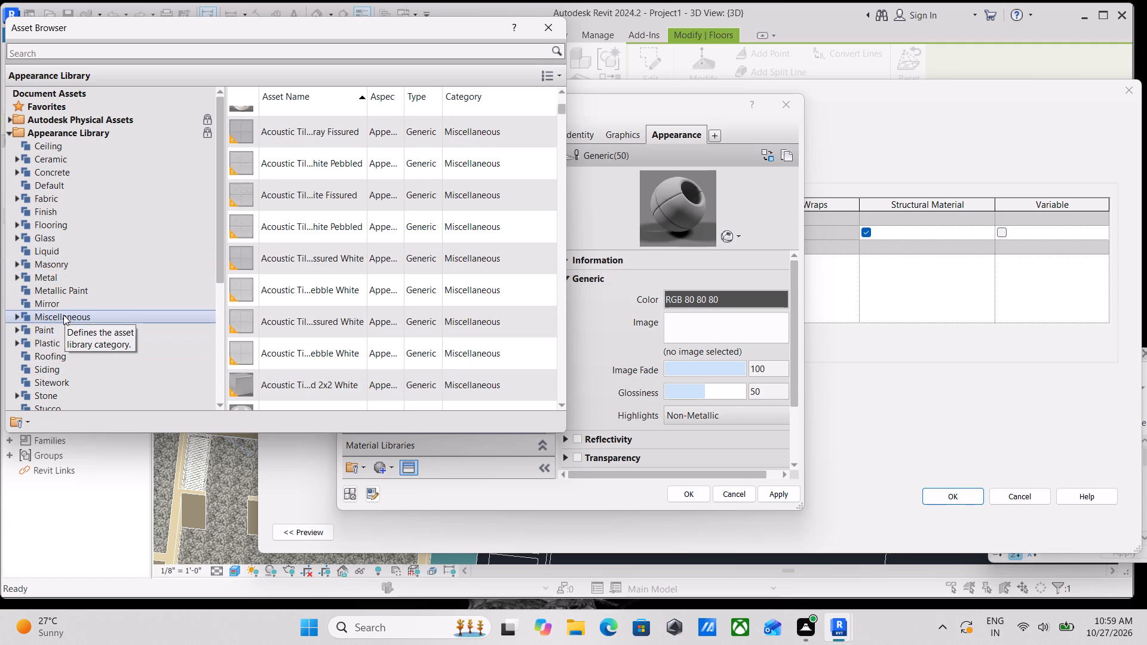
scroll(39, 344, "down", 4)
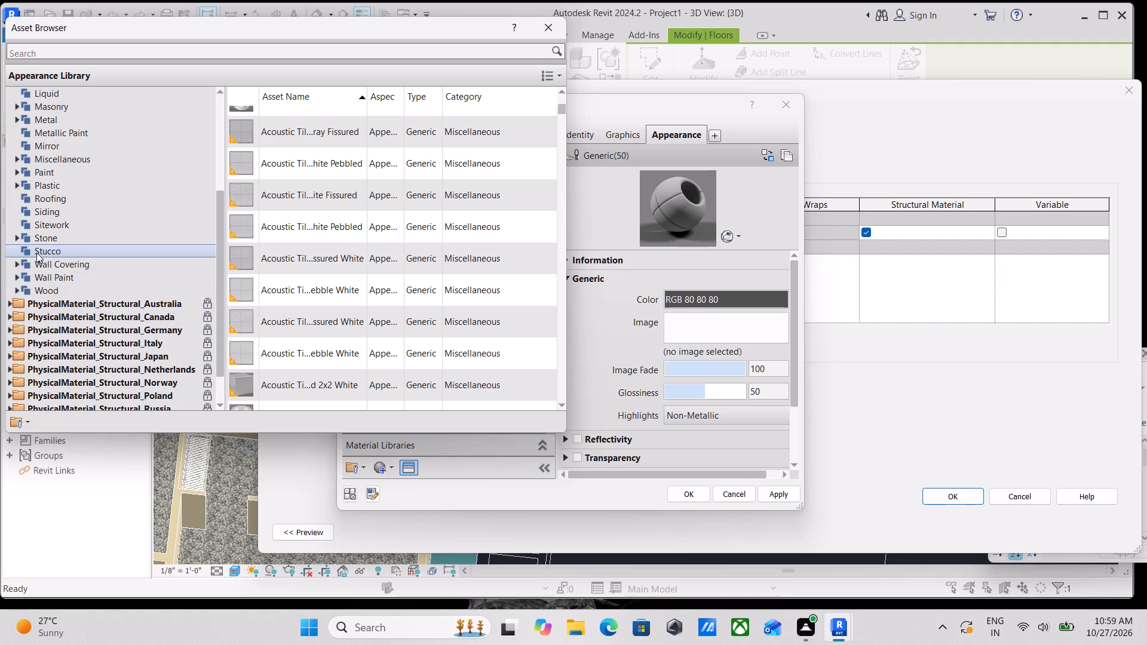
double_click(35, 251)
scroll(282, 317, "down", 4)
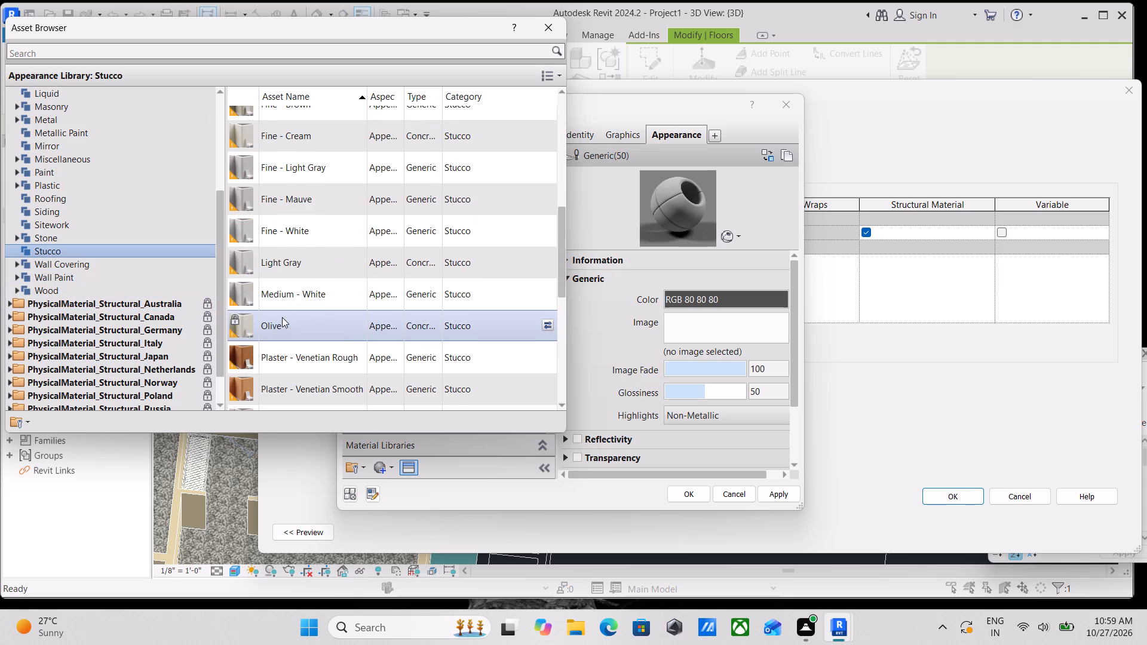
scroll(282, 318, "down", 5)
scroll(379, 323, "down", 5)
scroll(292, 391, "down", 4)
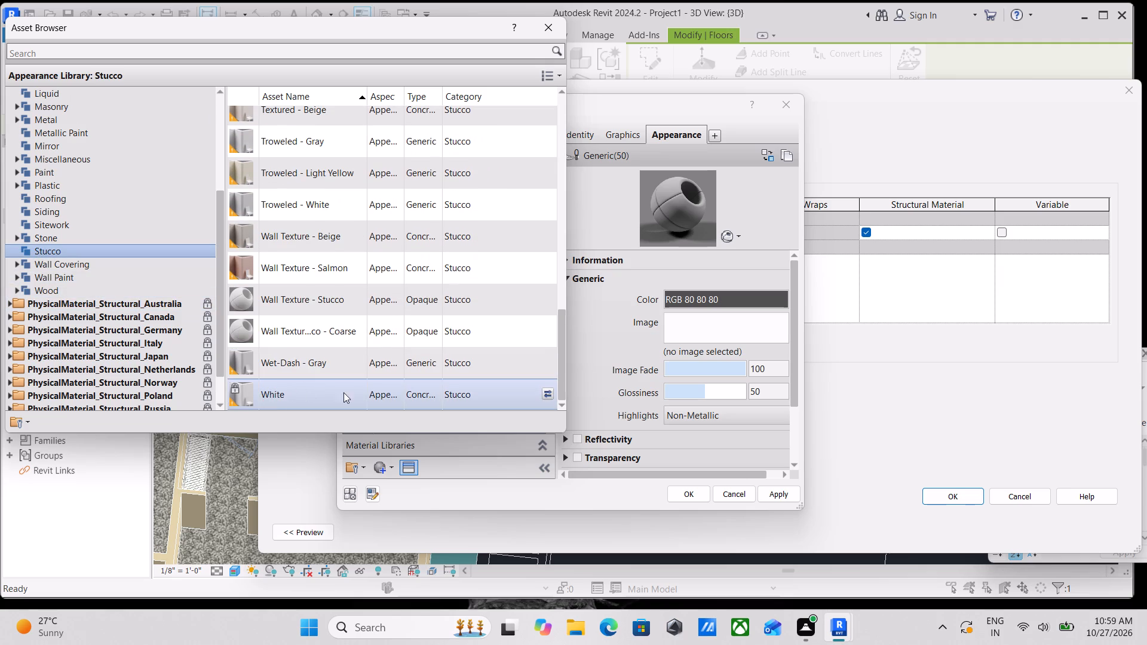
left_click(14, 236)
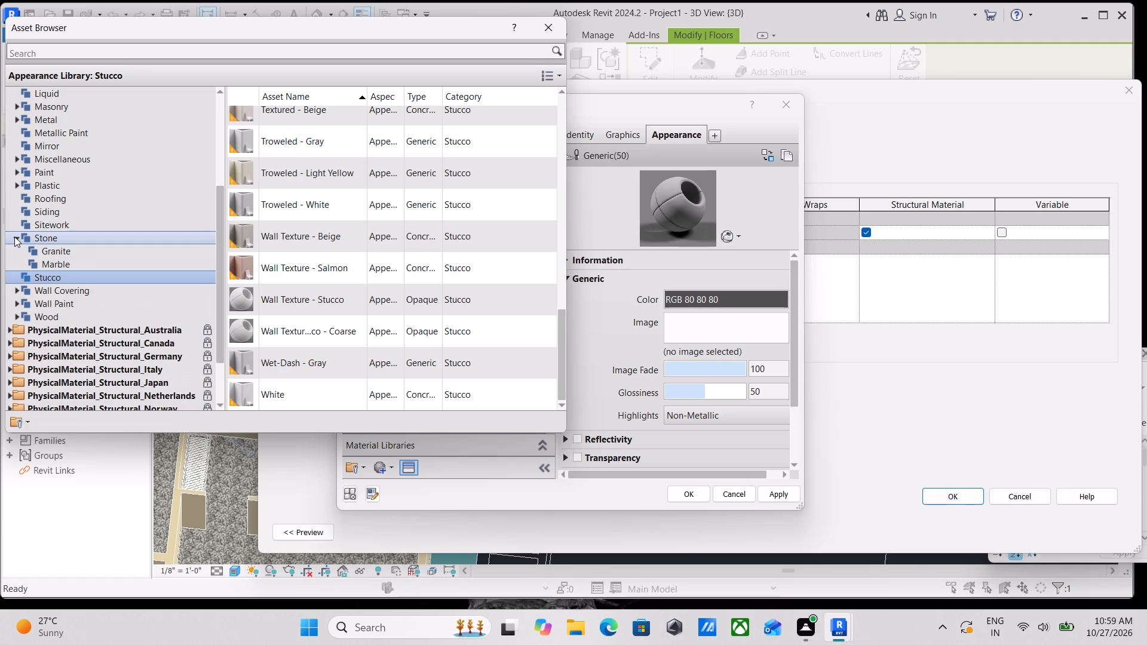
left_click(17, 225)
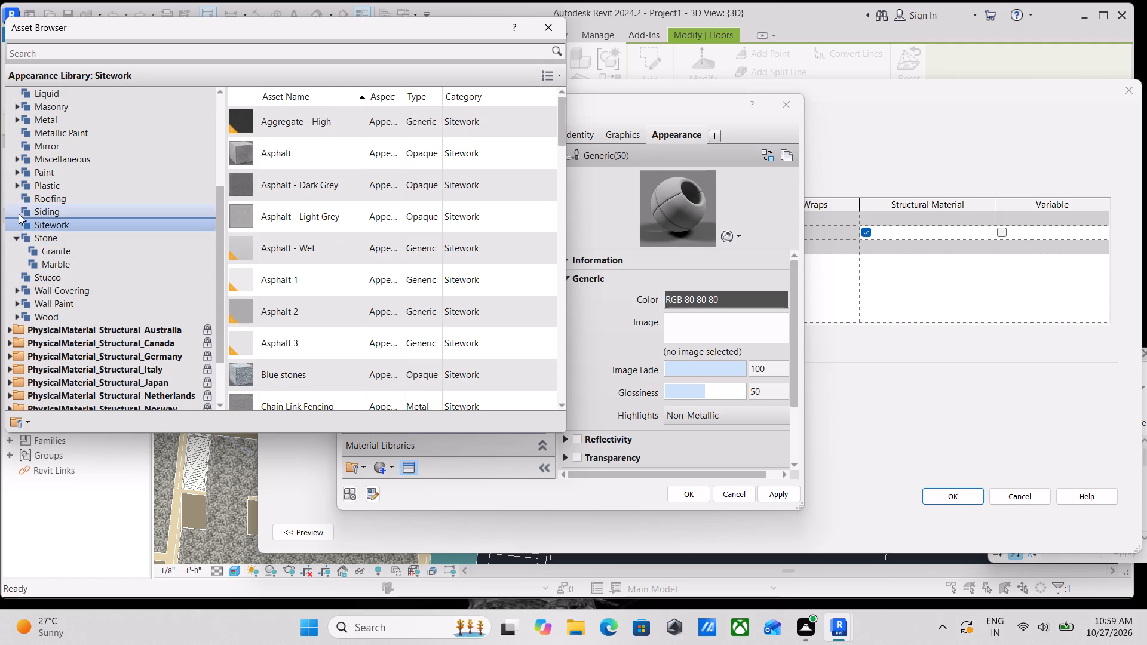
left_click(19, 214)
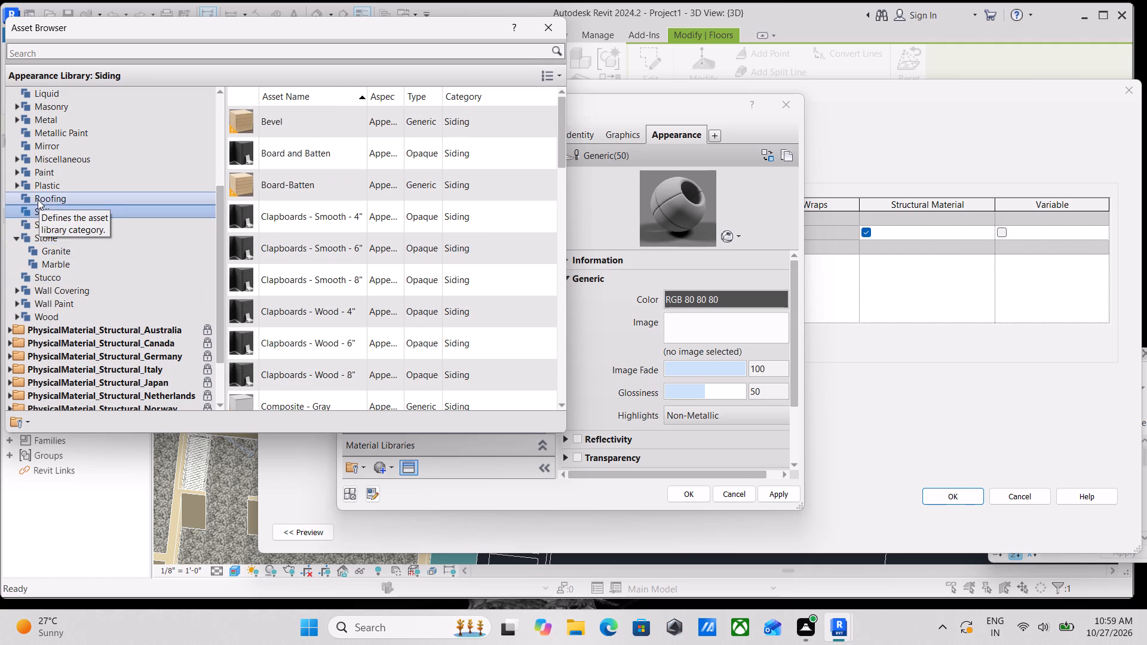
left_click(19, 173)
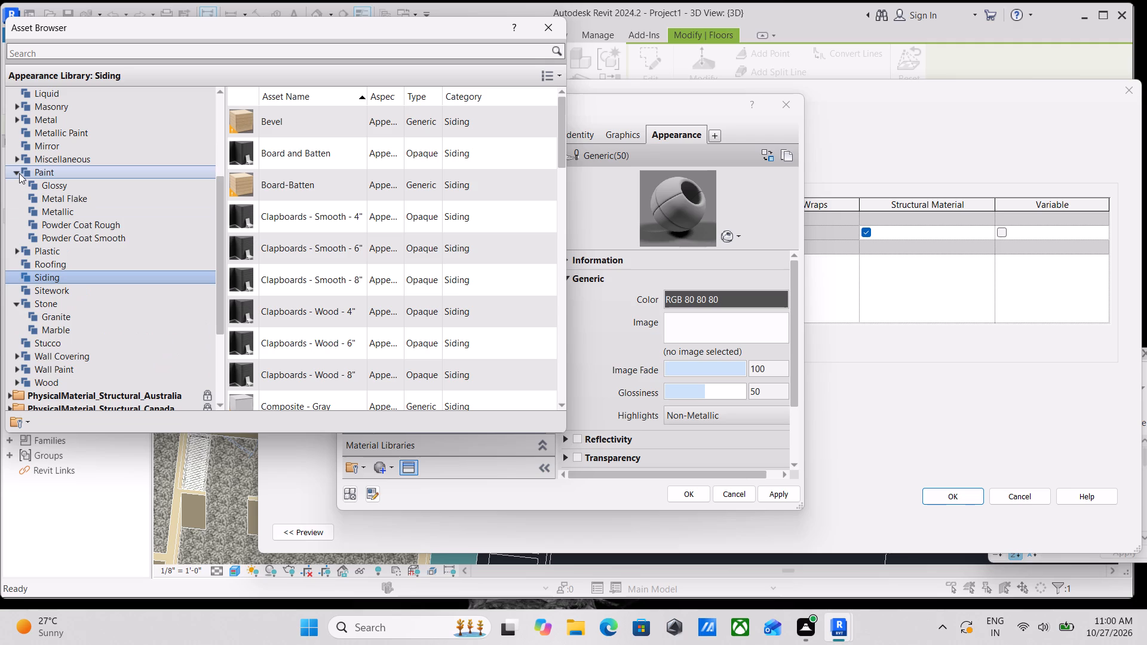
double_click(38, 212)
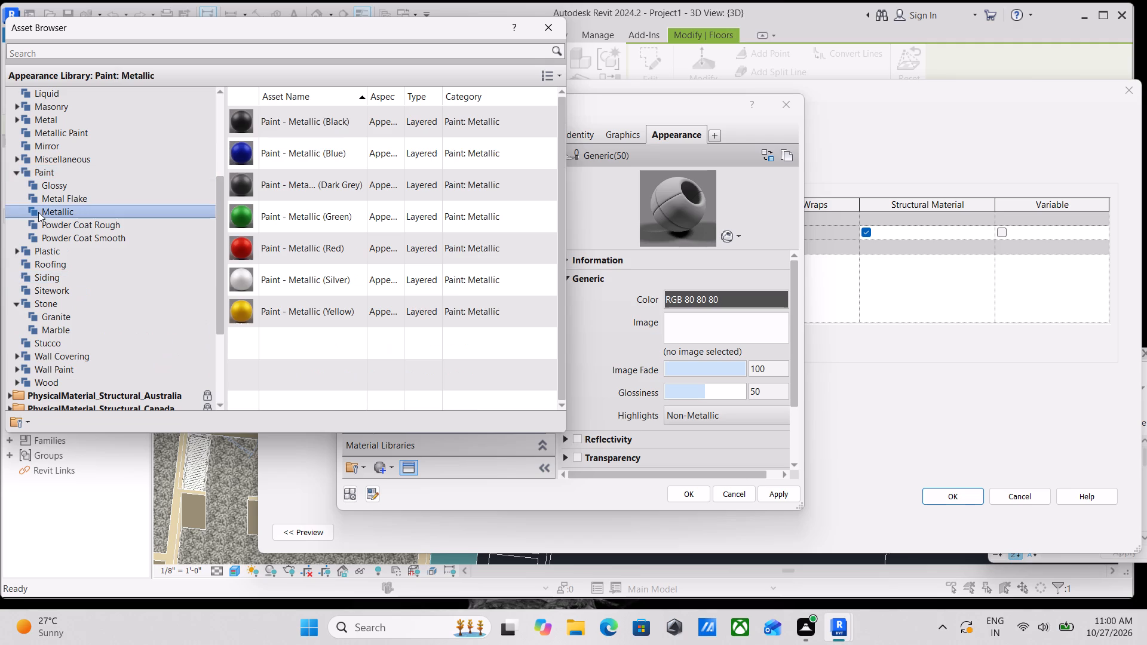
left_click(38, 195)
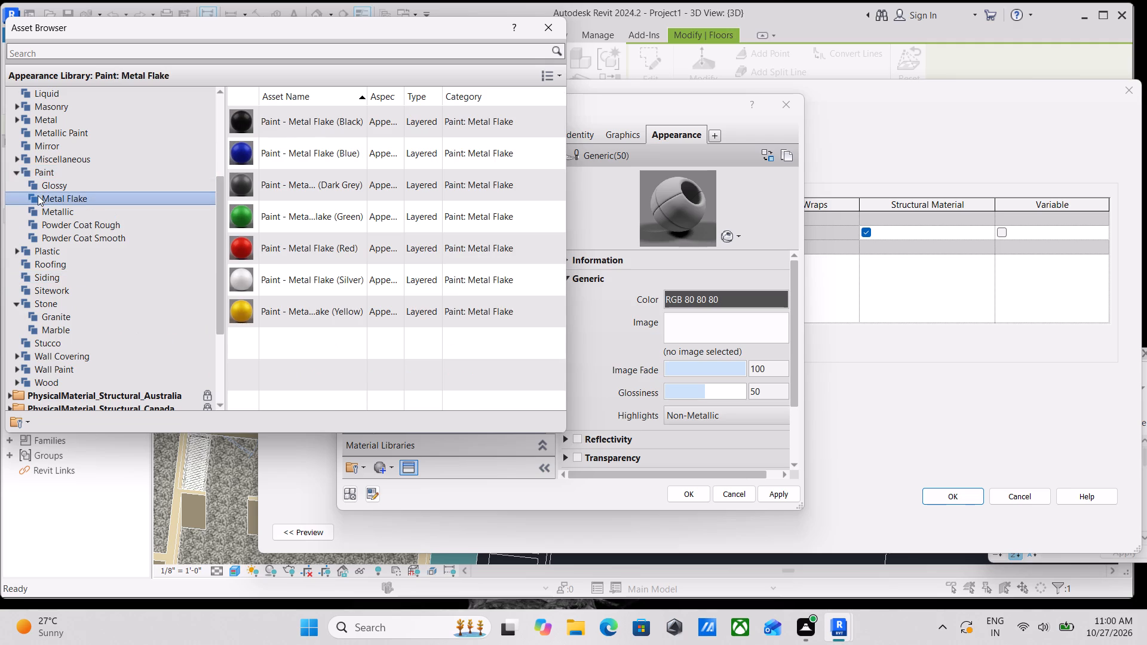
left_click(40, 182)
scroll(39, 158, "up", 2)
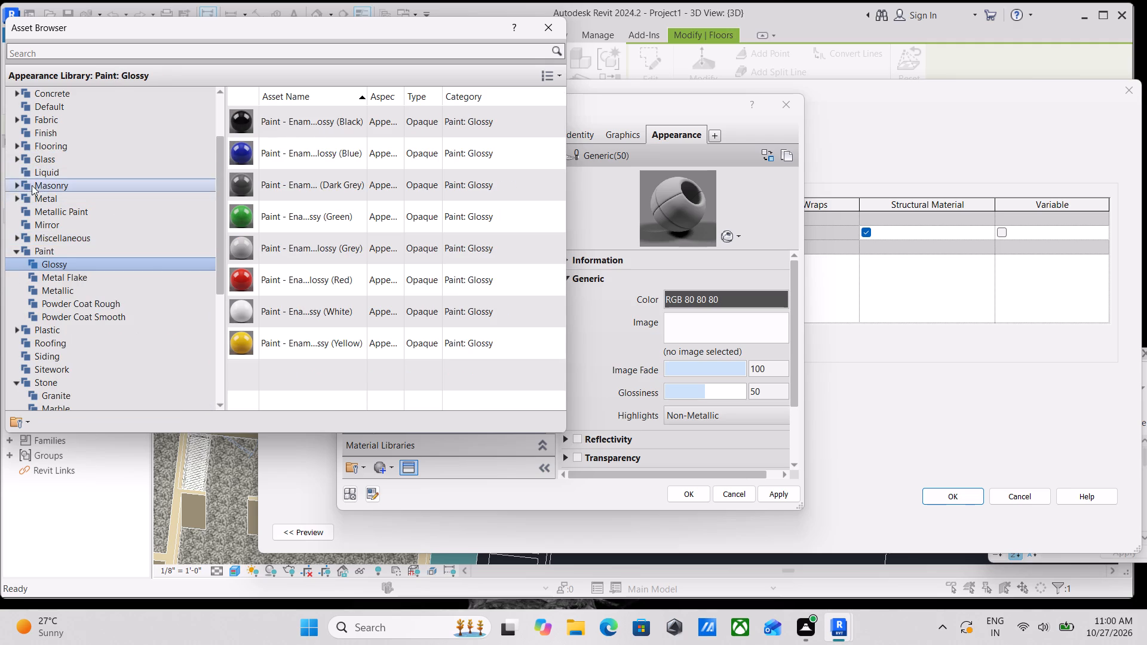
left_click(17, 155)
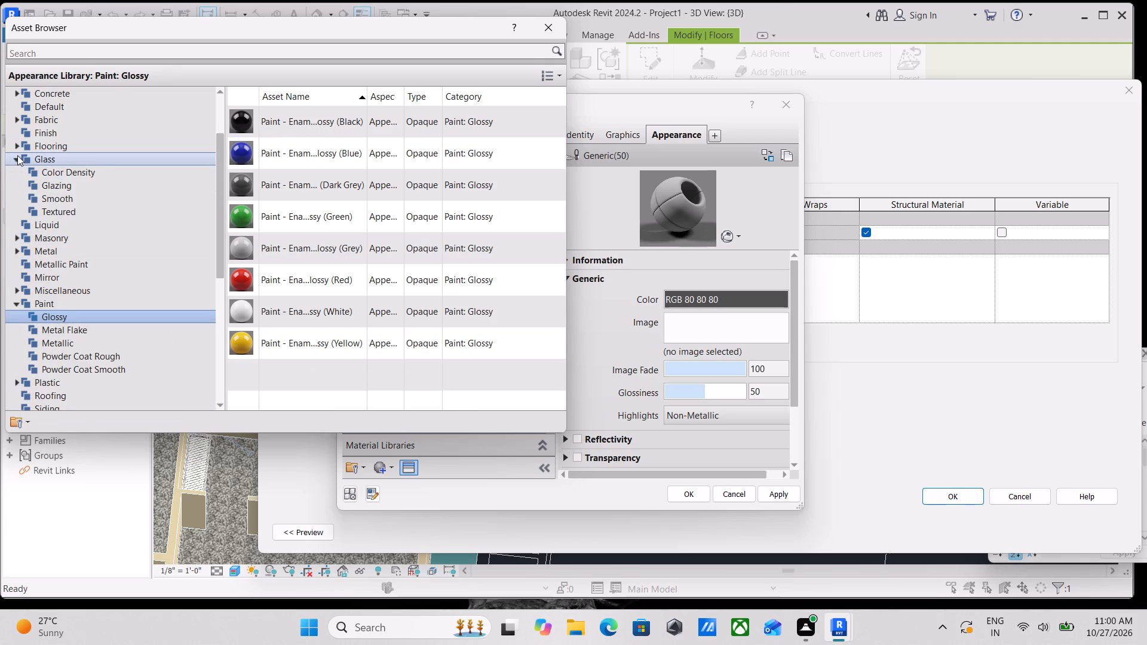
left_click(16, 148)
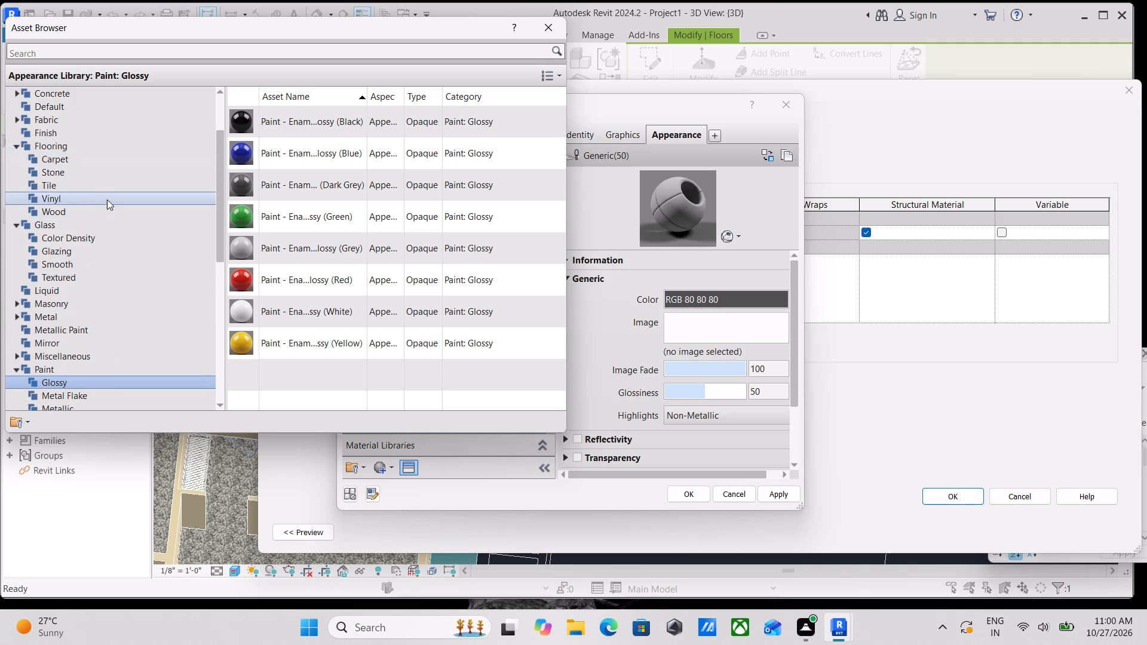
scroll(107, 199, "down", 1)
scroll(80, 192, "up", 1)
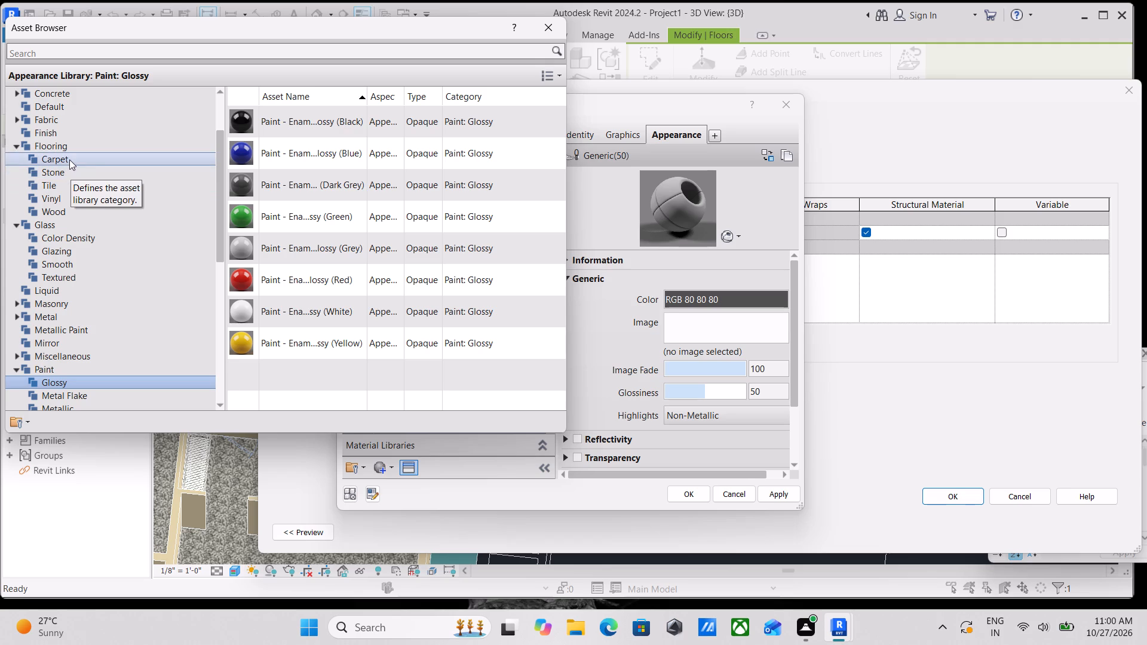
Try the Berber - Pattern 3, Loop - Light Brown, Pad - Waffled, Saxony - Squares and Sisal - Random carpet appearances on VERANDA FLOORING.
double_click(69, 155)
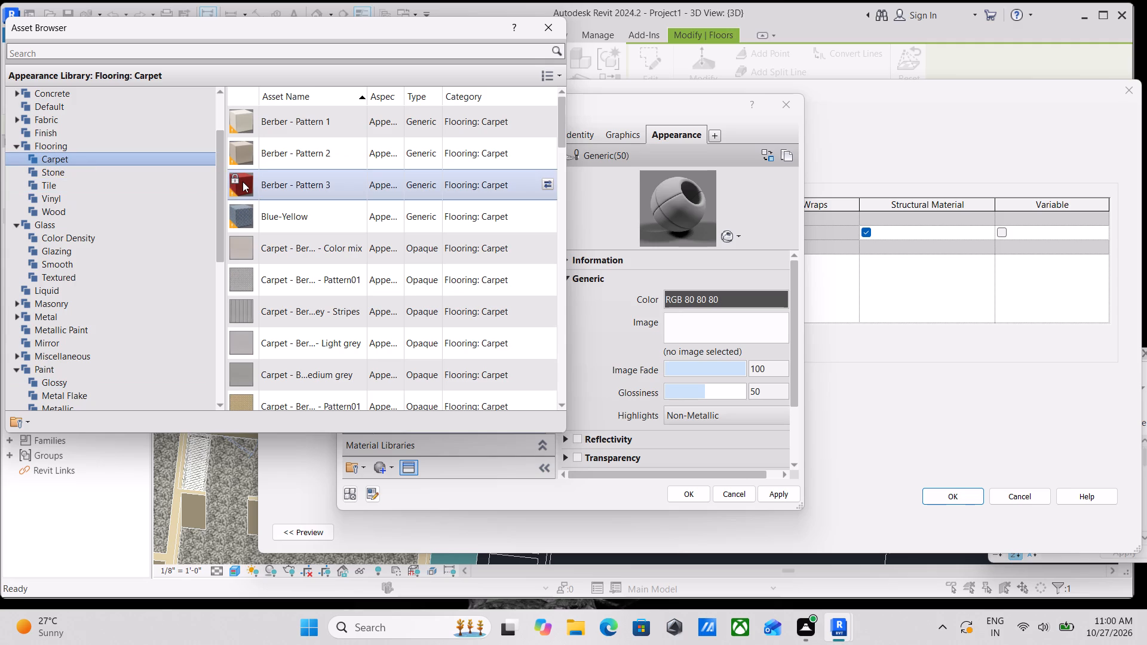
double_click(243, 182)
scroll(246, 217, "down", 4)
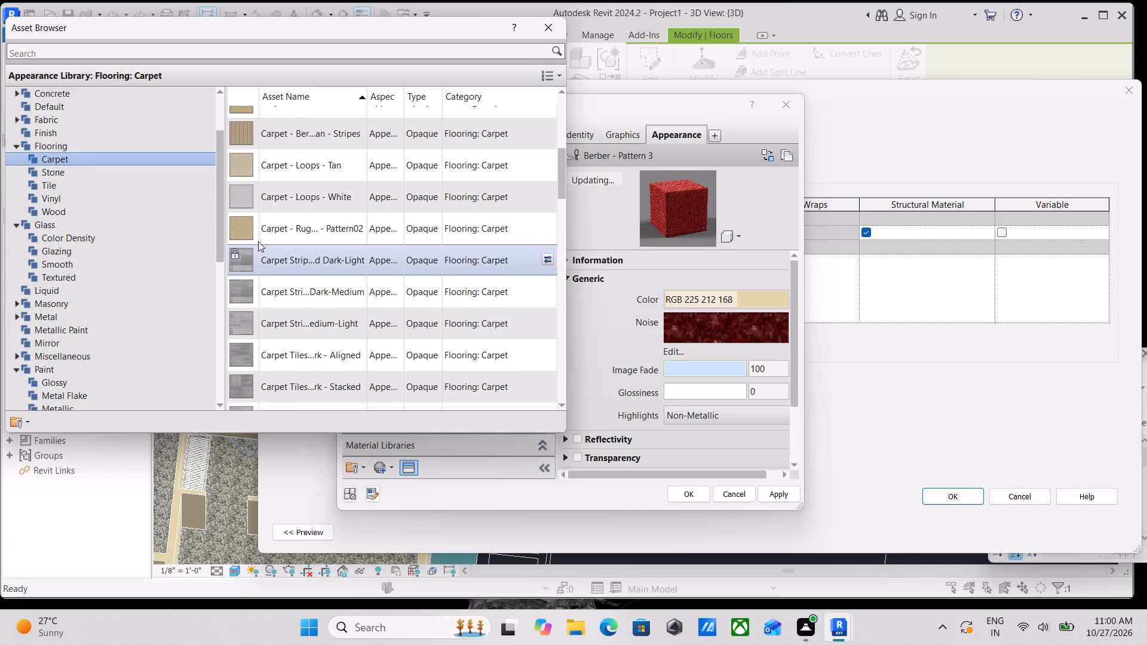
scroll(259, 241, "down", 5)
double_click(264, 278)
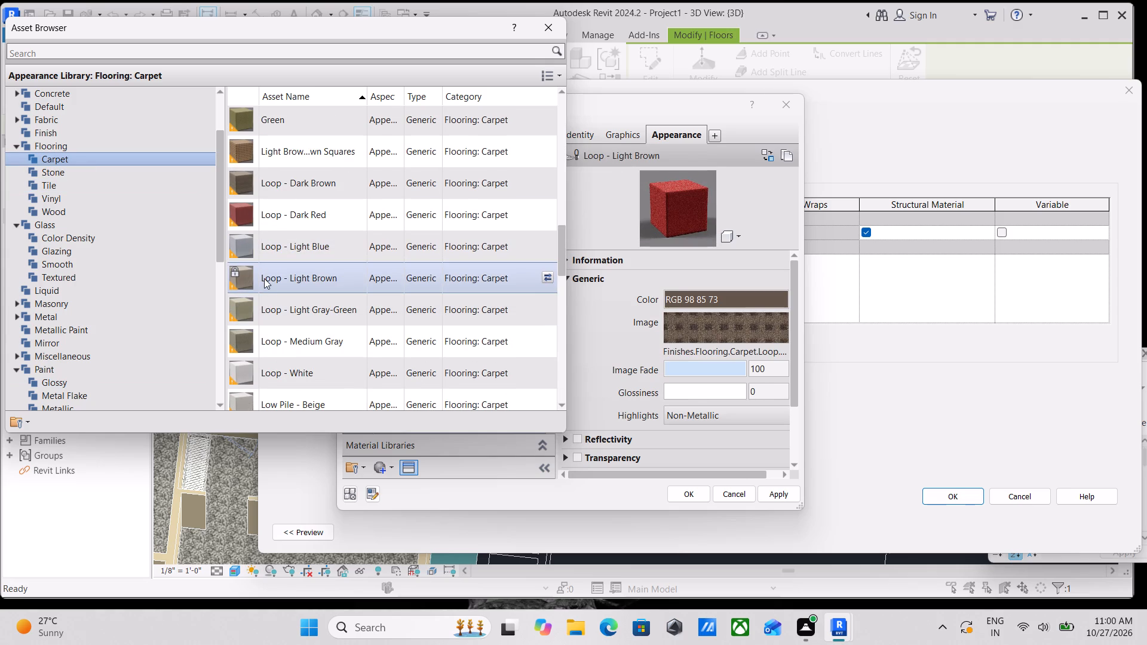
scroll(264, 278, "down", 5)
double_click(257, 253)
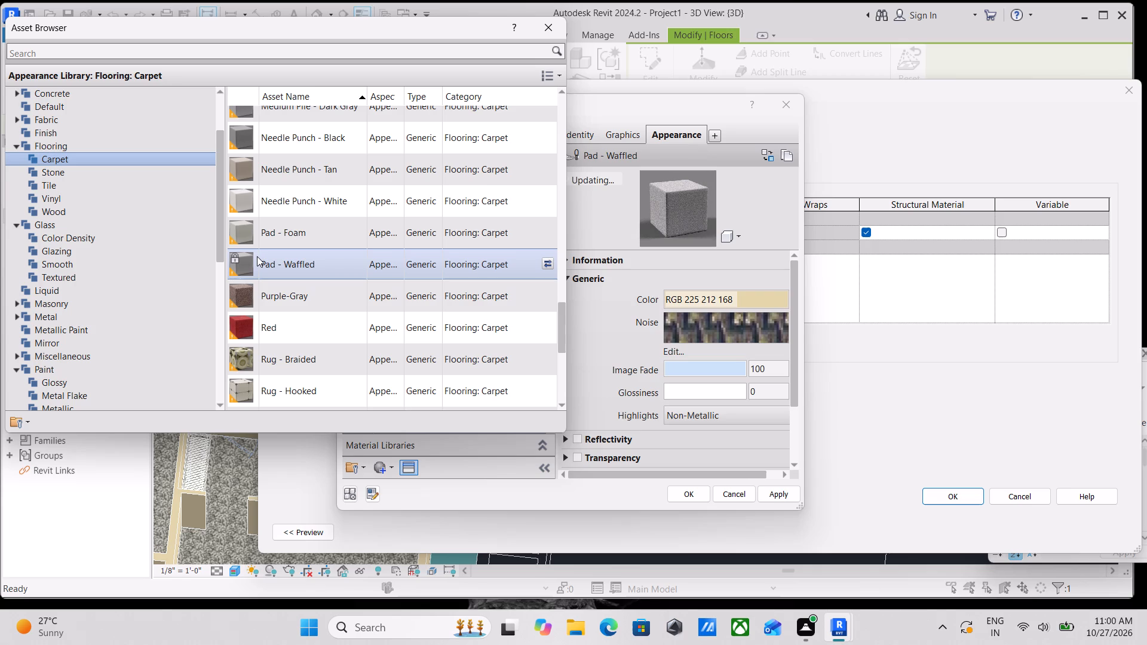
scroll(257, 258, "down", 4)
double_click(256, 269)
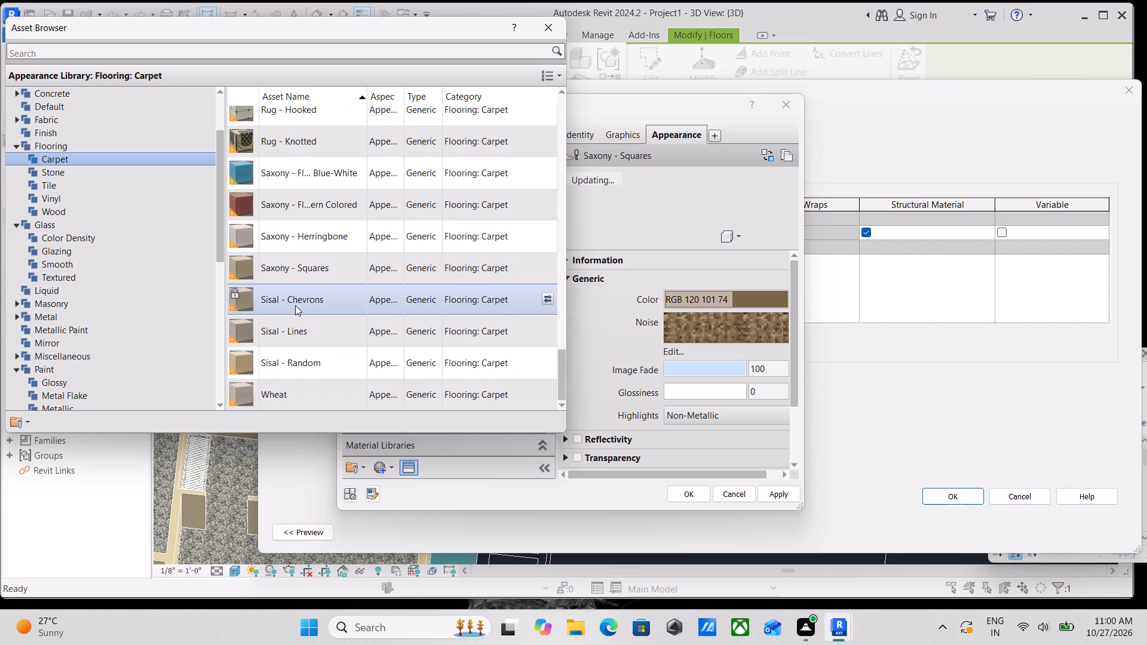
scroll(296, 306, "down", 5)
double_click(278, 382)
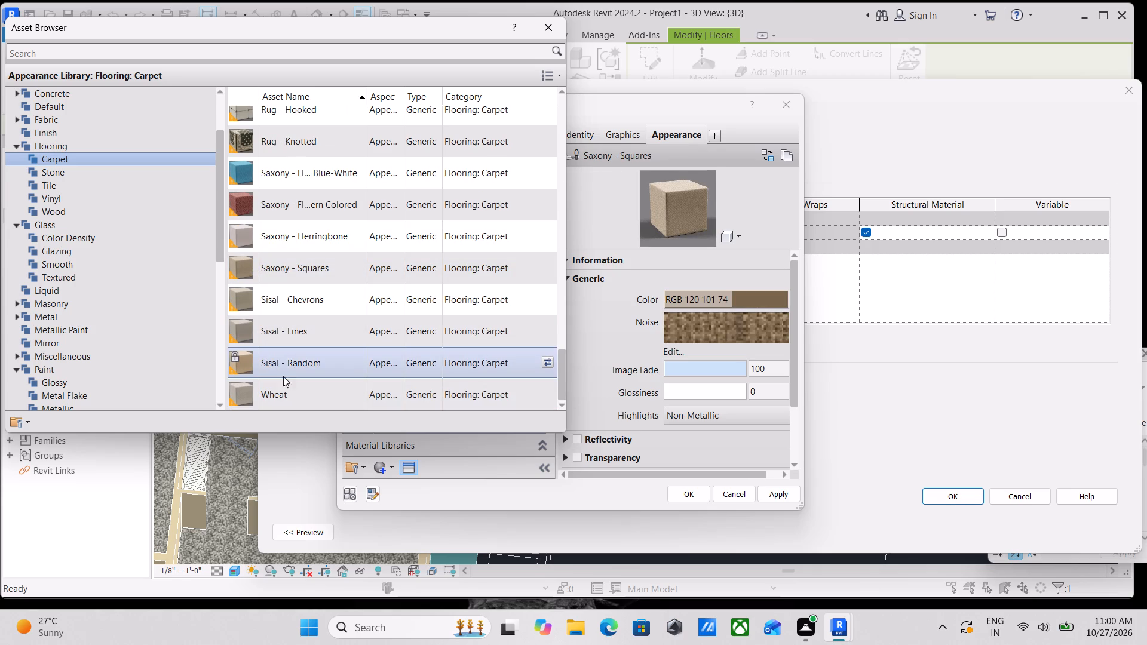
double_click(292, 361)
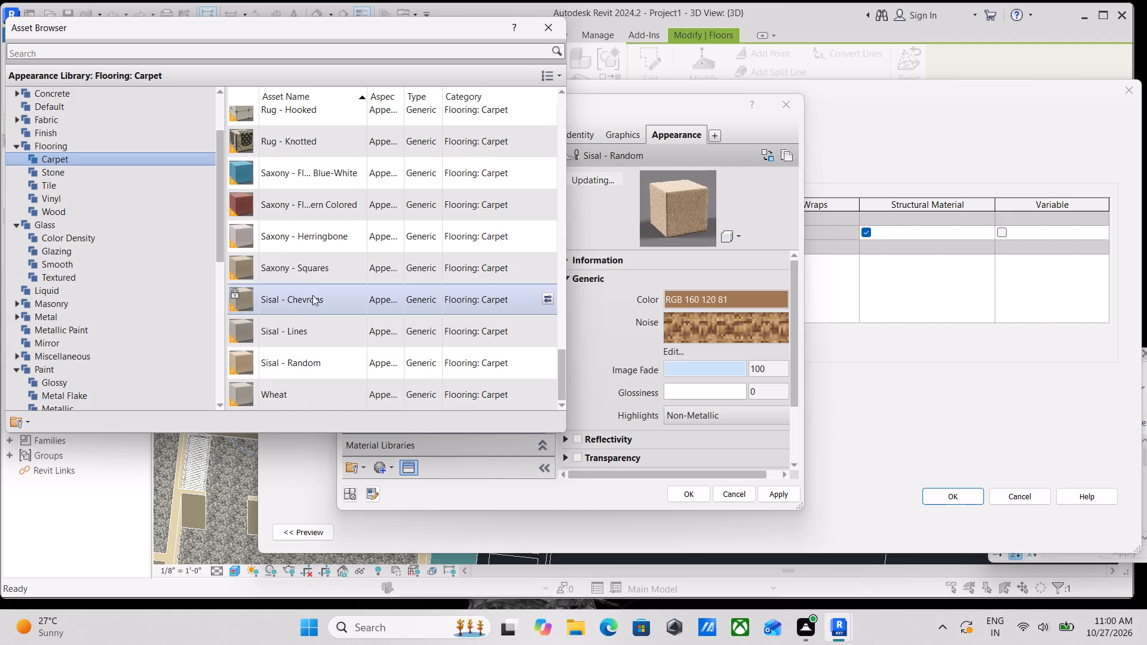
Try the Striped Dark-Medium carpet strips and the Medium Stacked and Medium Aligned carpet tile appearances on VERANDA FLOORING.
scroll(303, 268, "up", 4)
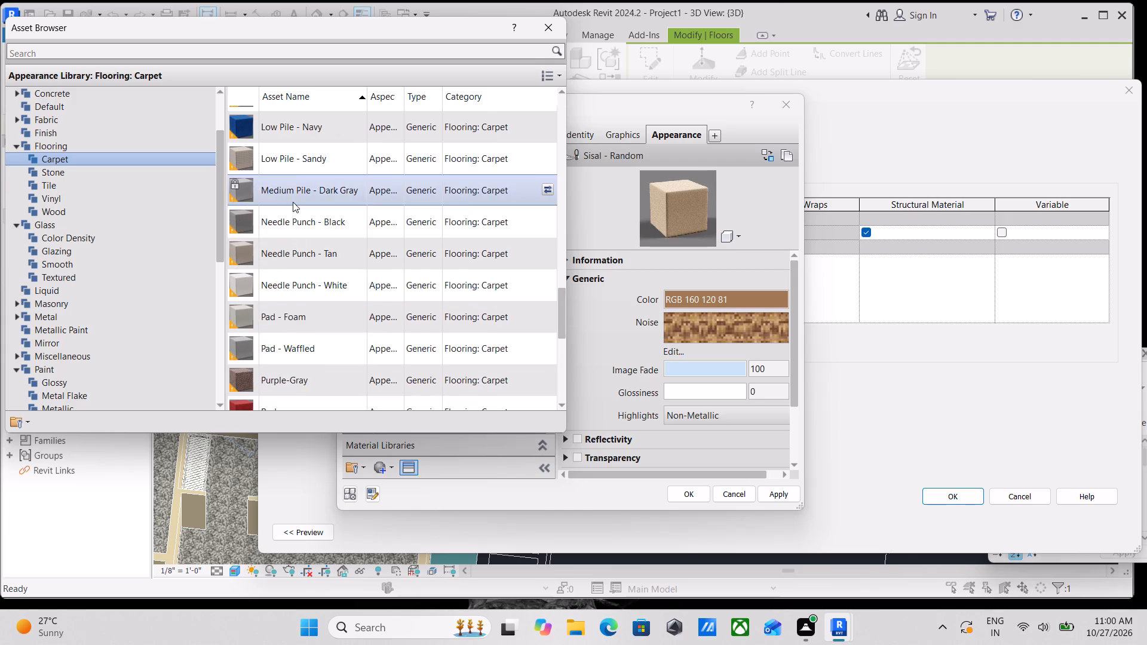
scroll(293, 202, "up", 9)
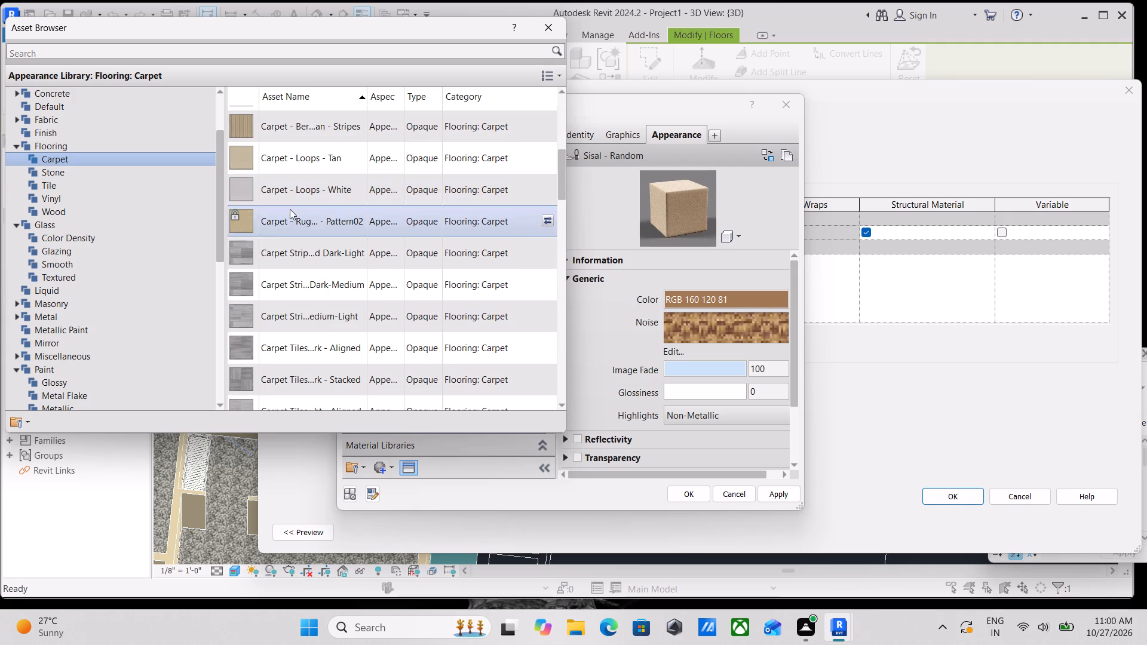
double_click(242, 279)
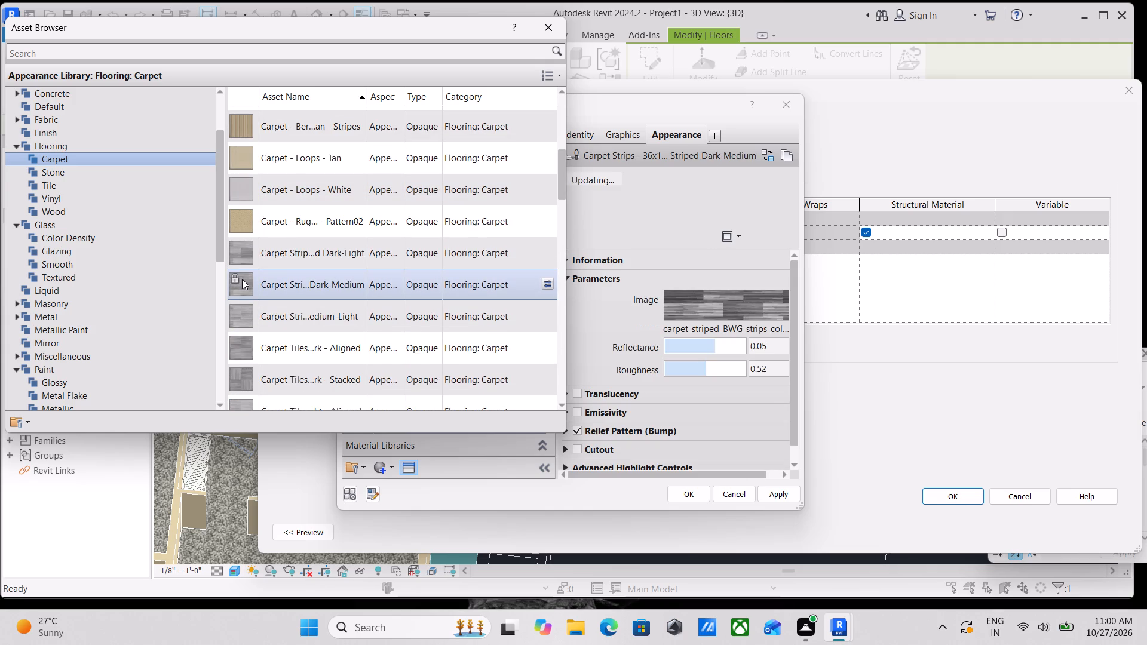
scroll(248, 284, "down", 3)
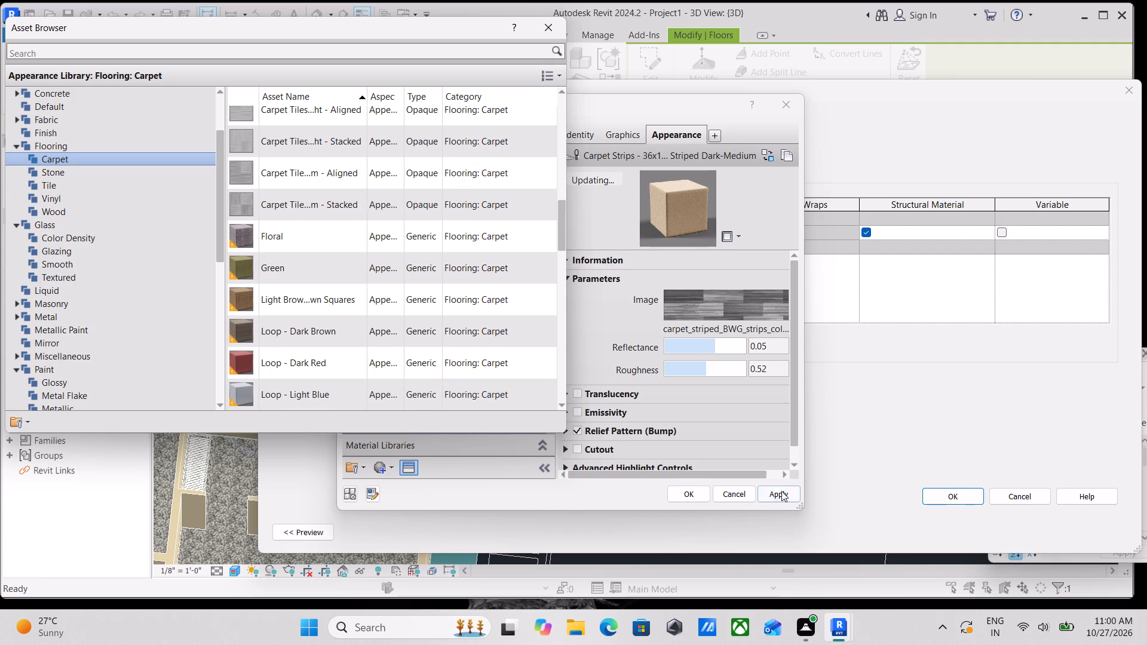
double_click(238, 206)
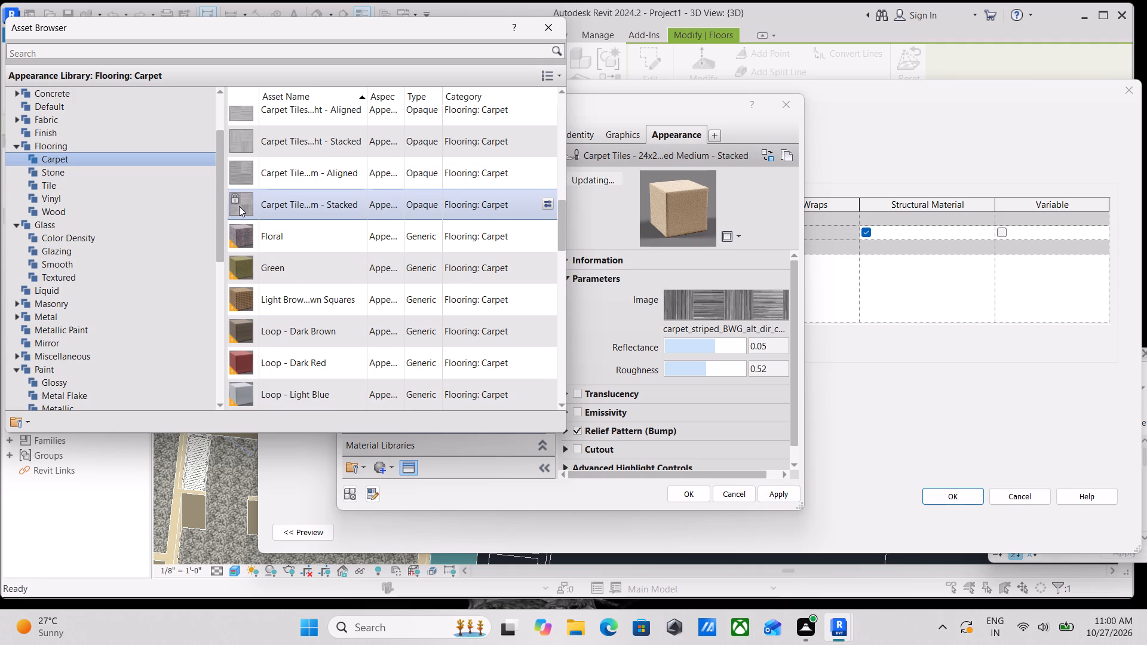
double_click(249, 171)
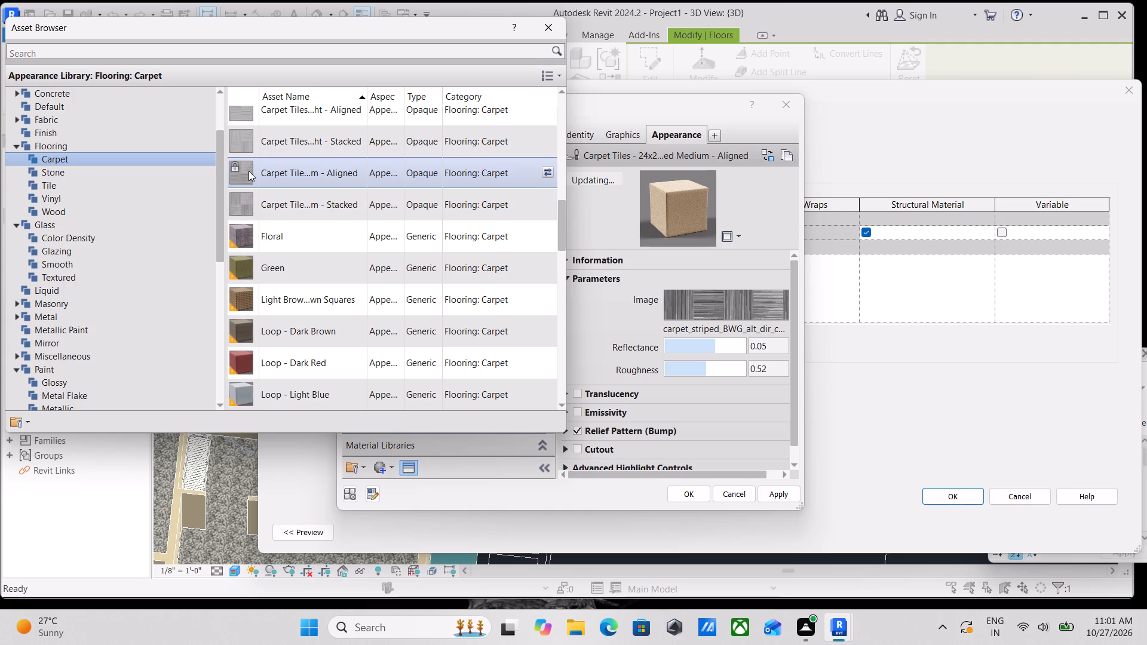
Give VERANDA FLOORING the Carpet Strips - 36x12in - Striped Dark-Light appearance and accept it as the floor type's structure layer material.
scroll(249, 171, "up", 2)
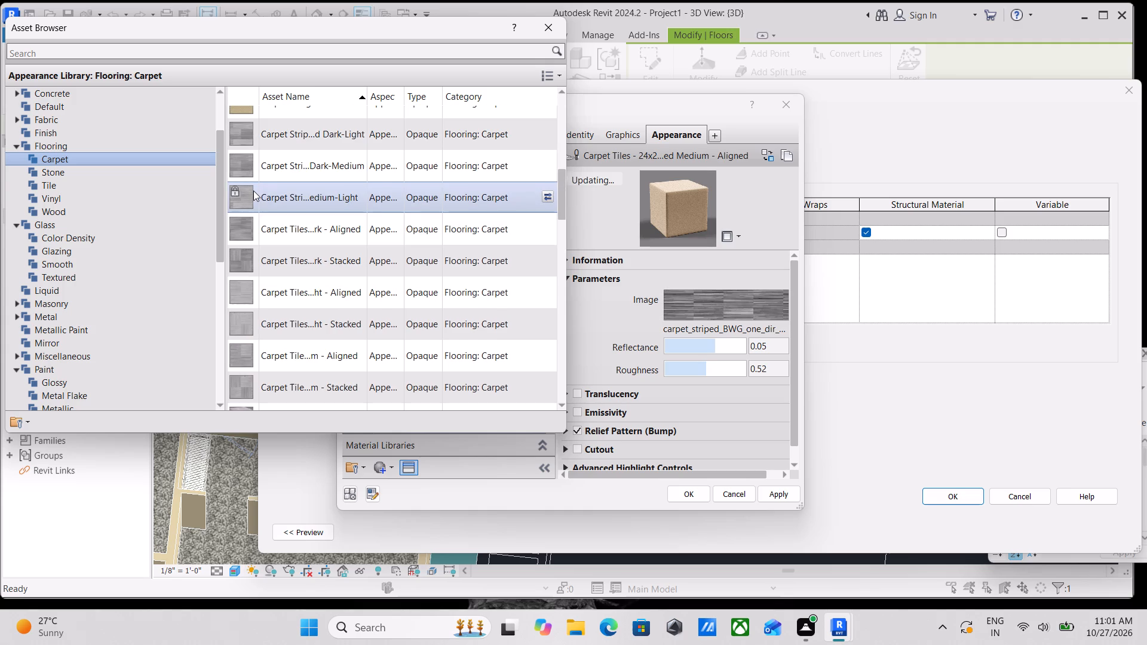
scroll(252, 179, "up", 1)
double_click(248, 220)
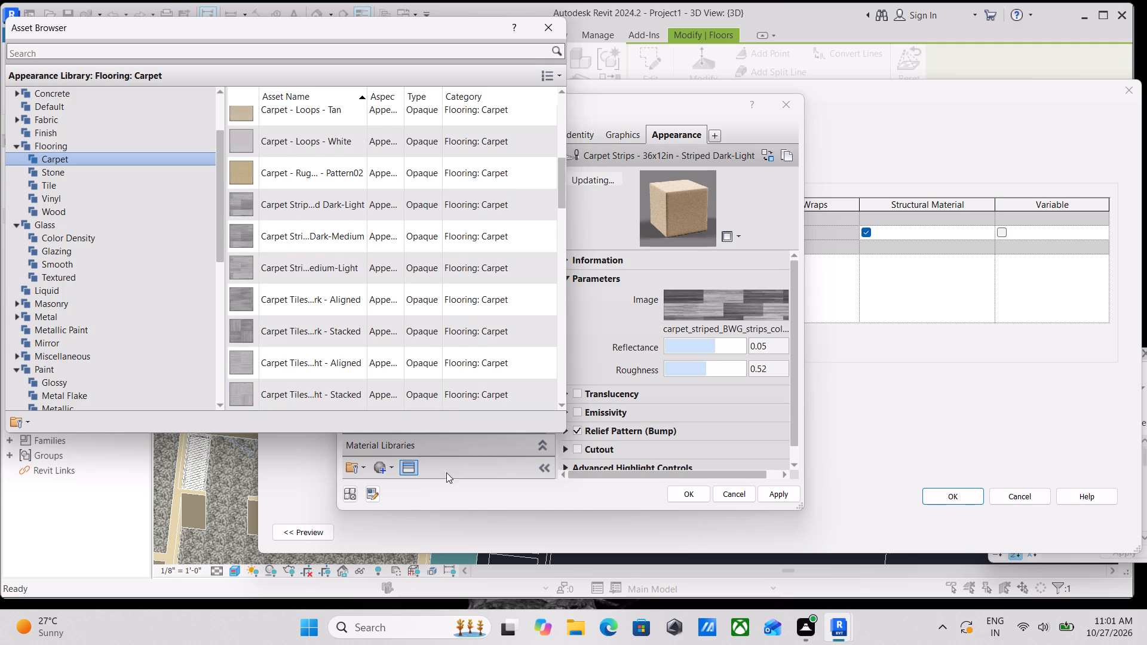
left_click(777, 496)
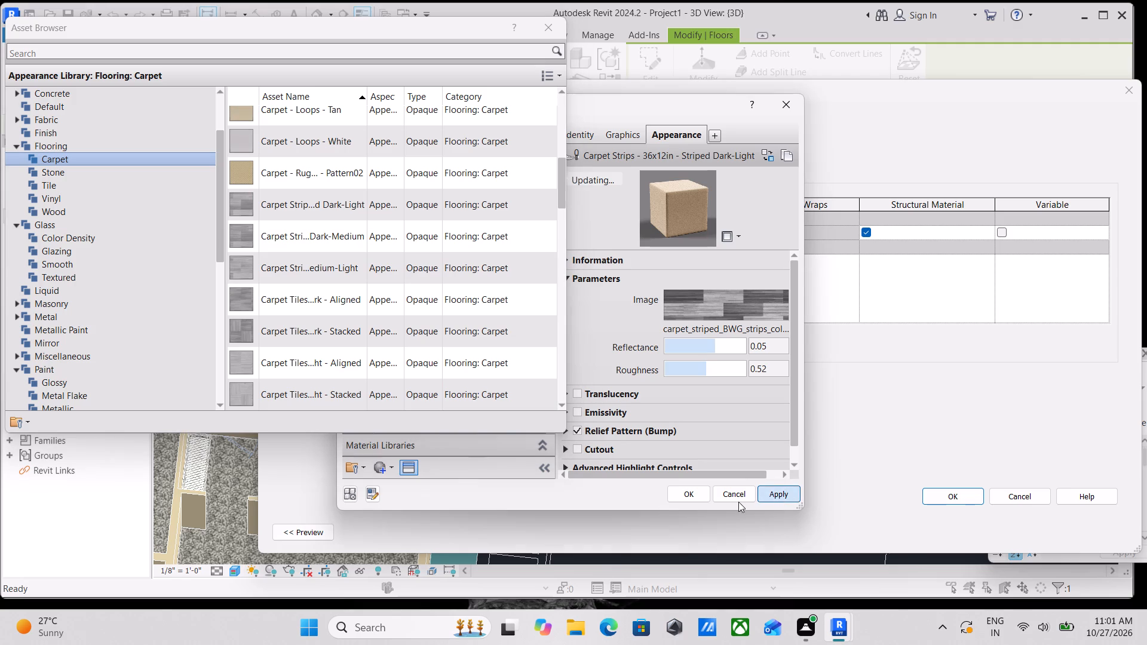
left_click(680, 491)
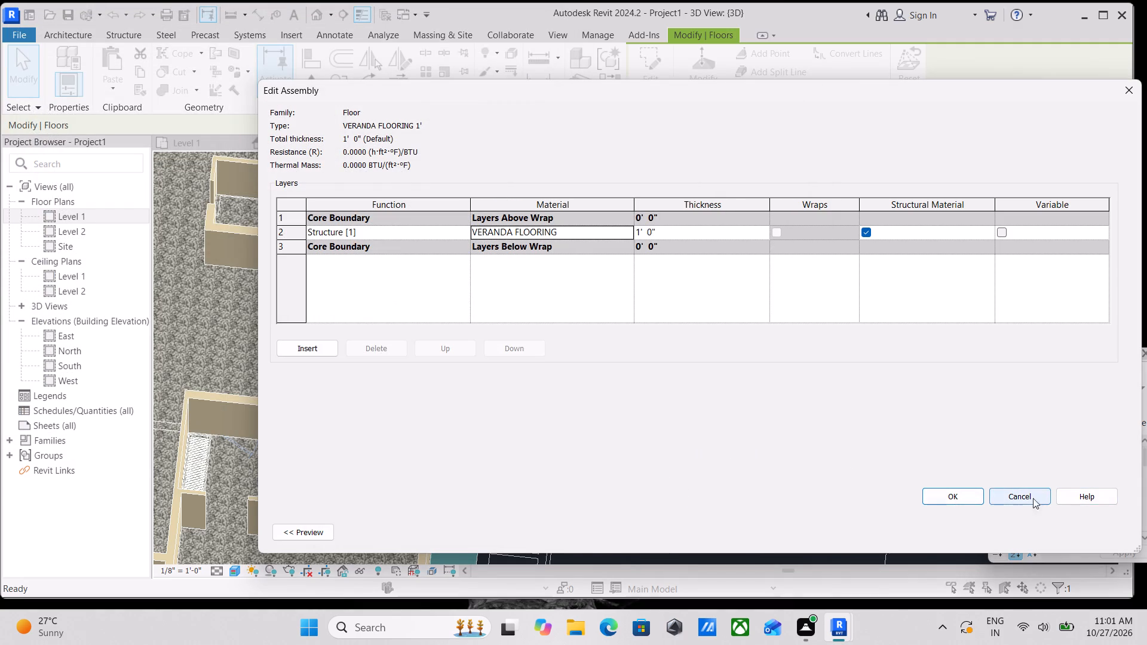
left_click(940, 493)
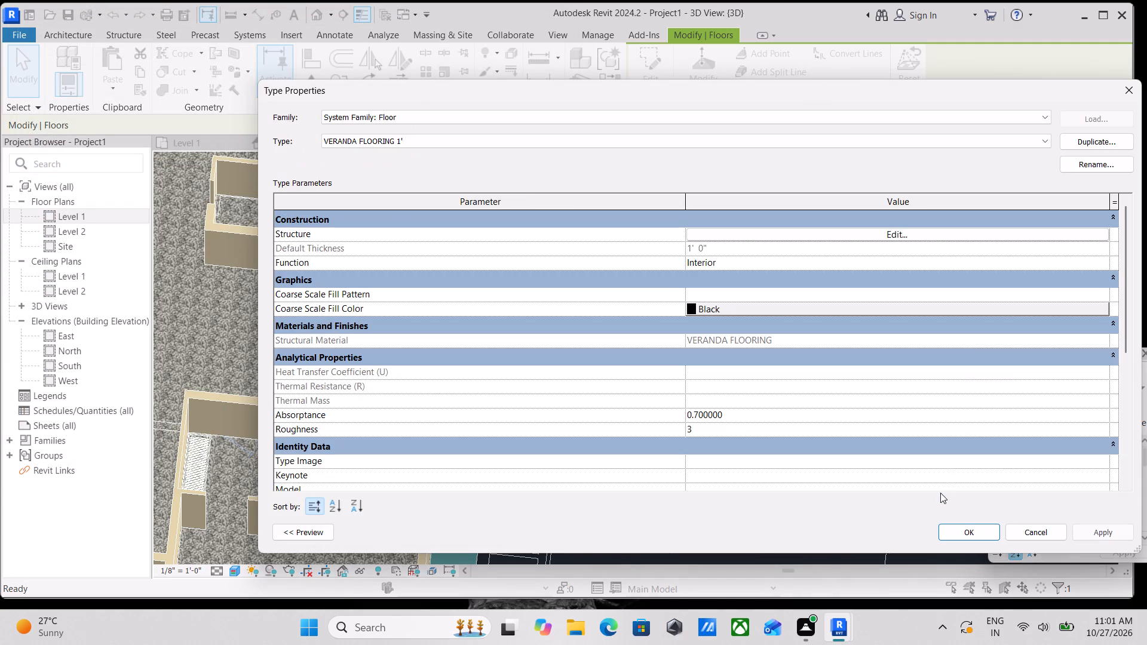
Accept the edited VERANDA FLOORING 1' type properties and clear the floor selection.
left_click(1114, 533)
left_click(968, 536)
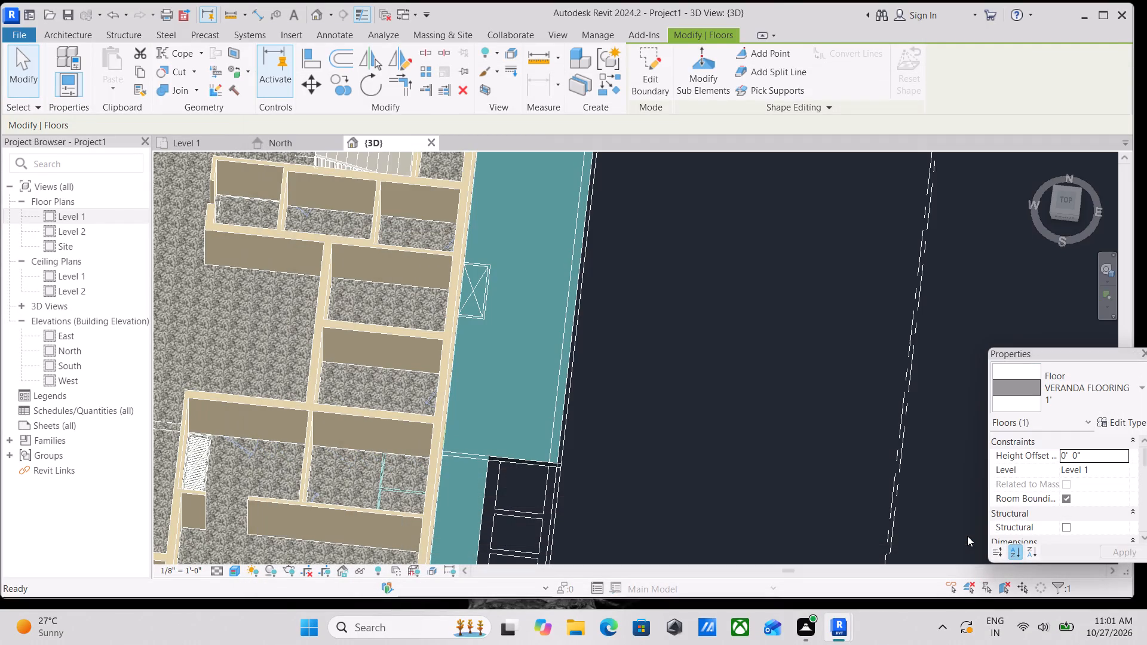
scroll(647, 371, "down", 1)
middle_click_drag(647, 371, 648, 379)
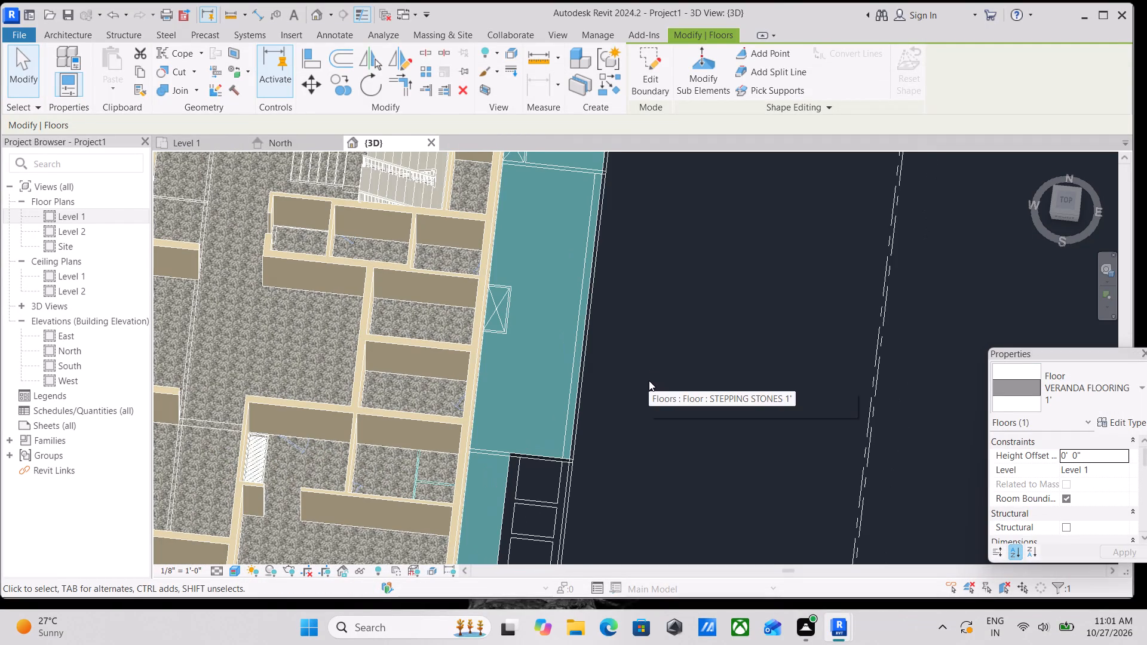
key("Escape")
Examine the veranda floor's new striped appearance alongside the indoor floors, outdoor deck and car porch floor in the 3D view.
scroll(594, 376, "down", 2)
scroll(591, 378, "up", 2)
scroll(548, 423, "down", 1)
scroll(545, 429, "up", 6)
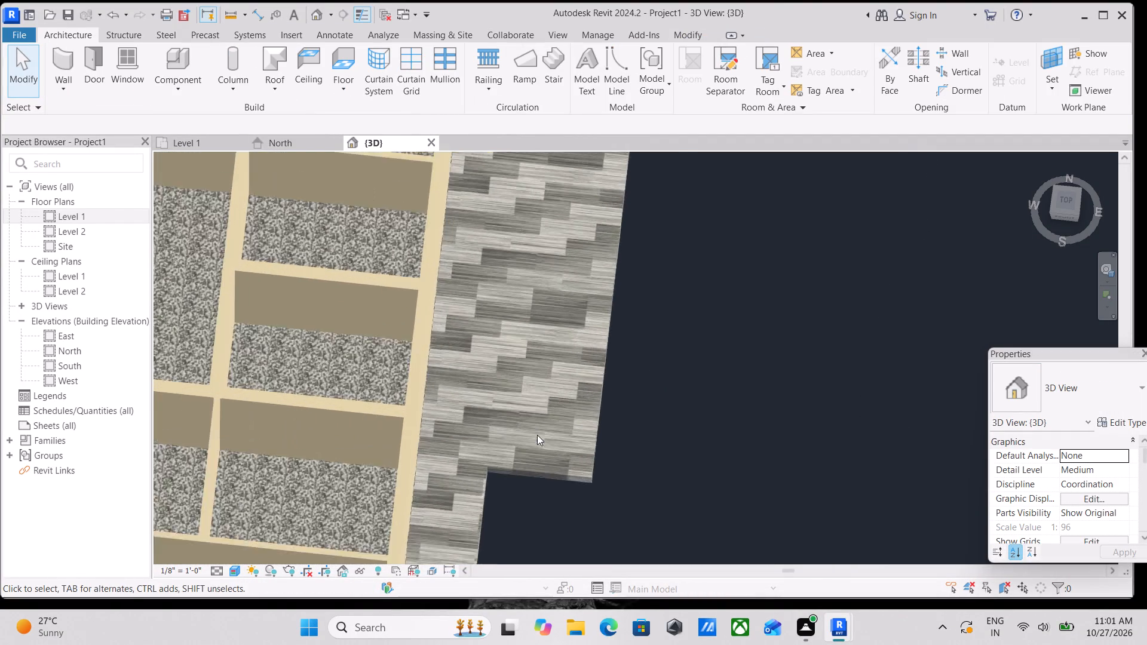
scroll(537, 435, "up", 8)
scroll(469, 426, "down", 11)
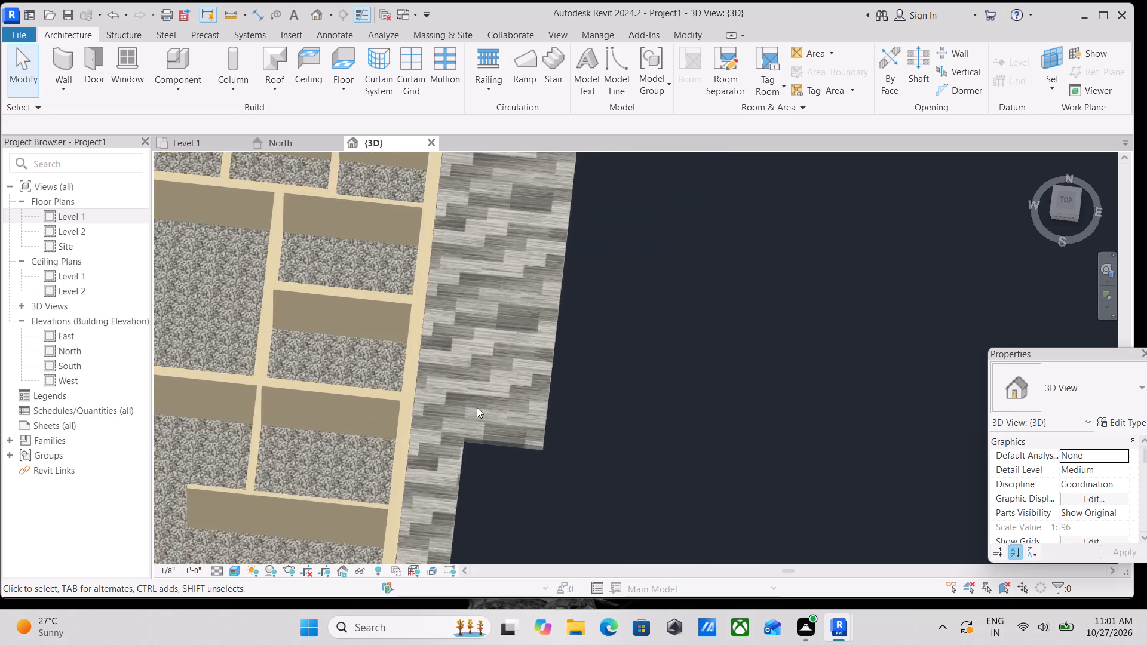
middle_click_drag(477, 407, 608, 463)
scroll(477, 407, "down", 1)
scroll(612, 457, "down", 4)
middle_click_drag(612, 457, 746, 416)
scroll(746, 416, "up", 1)
scroll(746, 416, "down", 3)
middle_click_drag(744, 416, 741, 400)
scroll(740, 403, "up", 2)
scroll(717, 441, "down", 1)
middle_click_drag(717, 441, 742, 376)
scroll(535, 570, "up", 2)
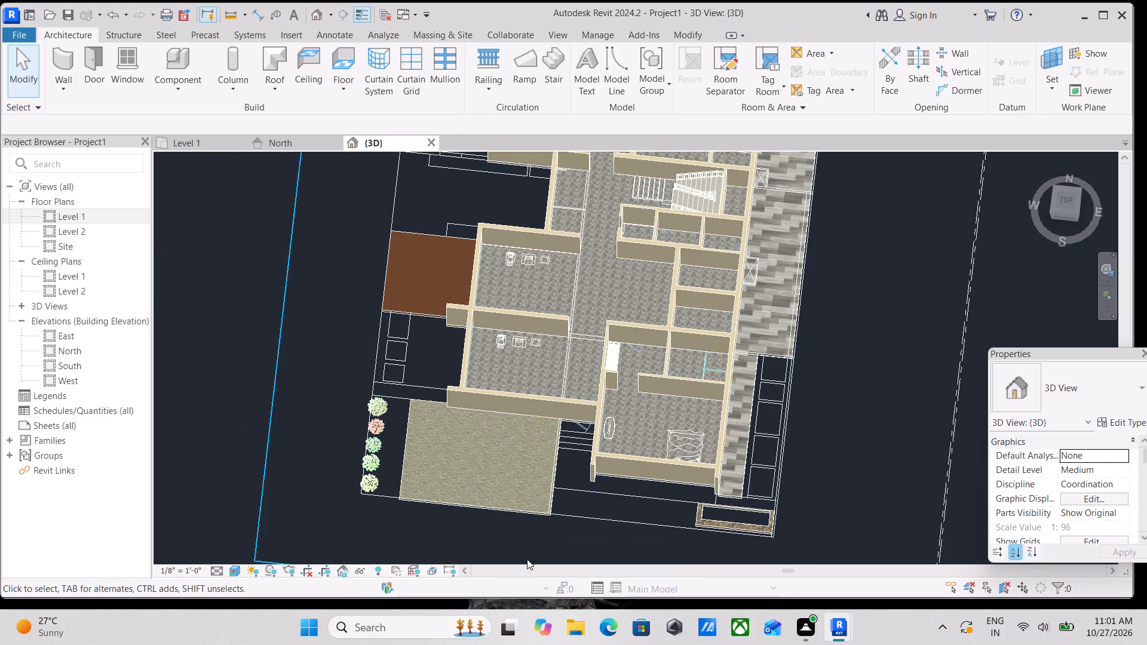
scroll(615, 536, "down", 2)
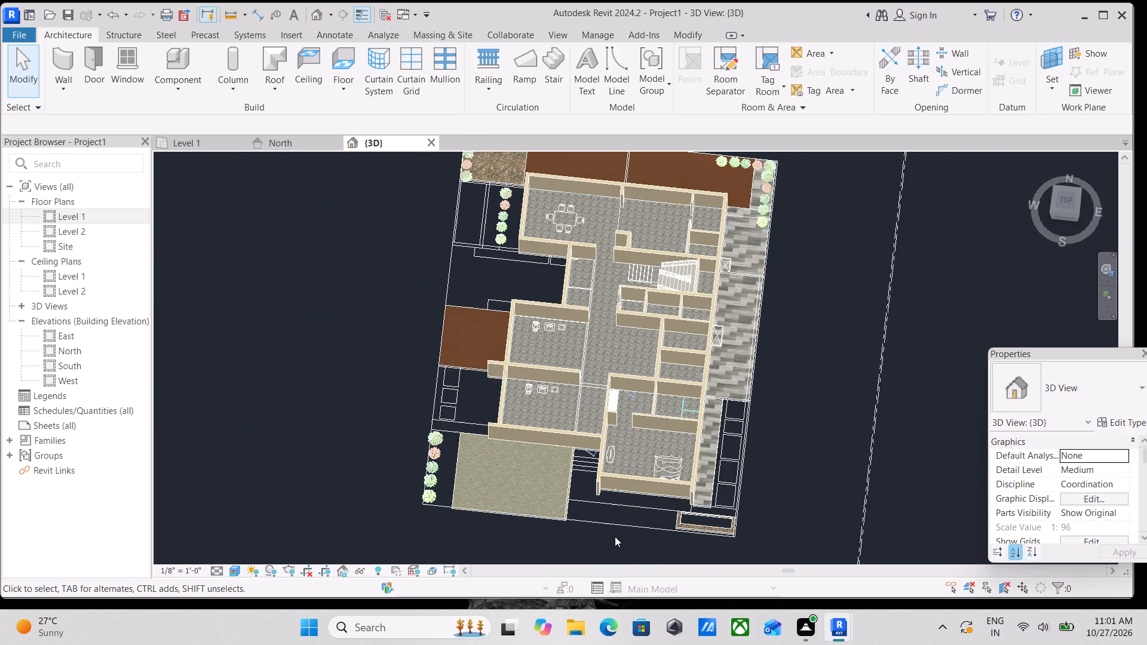
scroll(561, 533, "up", 8)
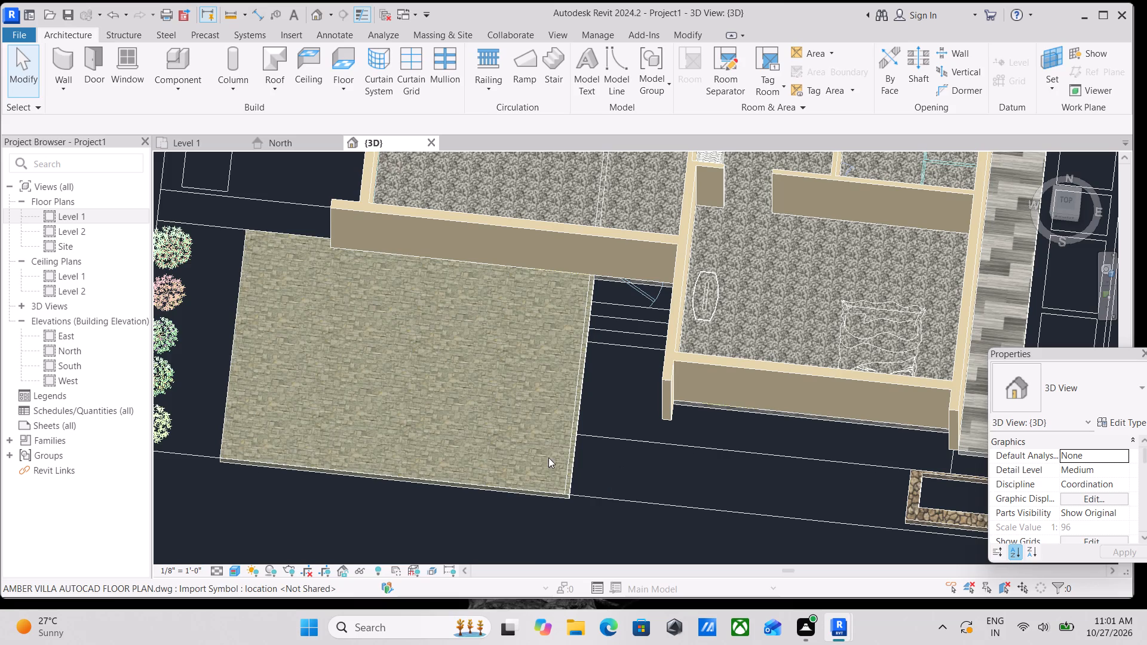
scroll(458, 464, "down", 3)
middle_click_drag(458, 464, 470, 456)
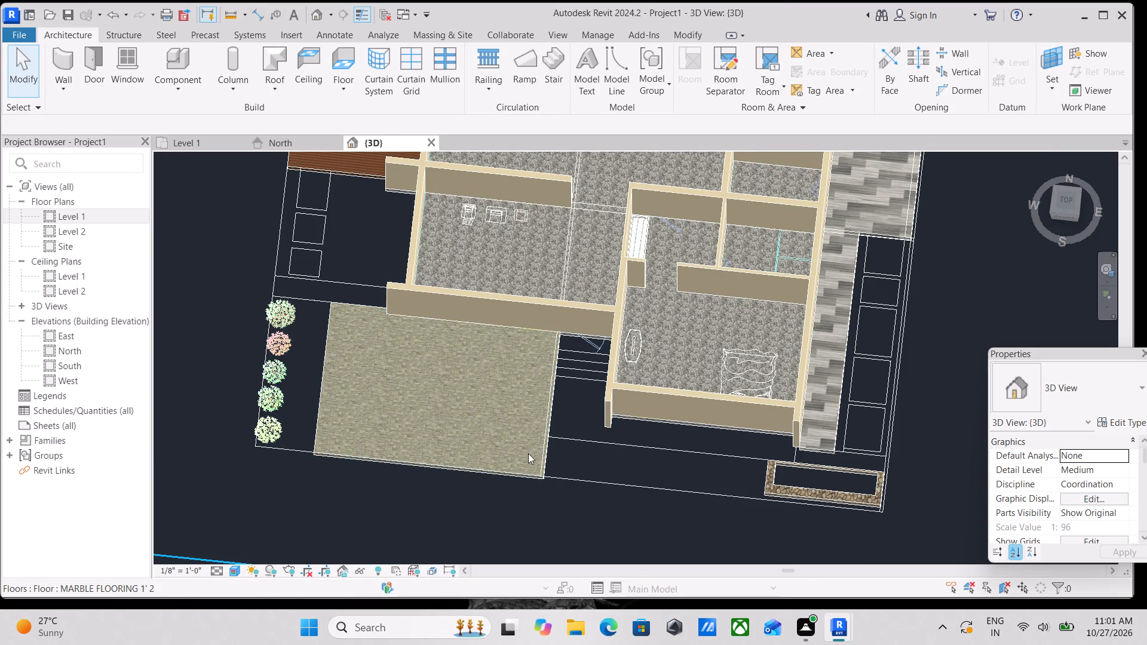
scroll(554, 395, "up", 2)
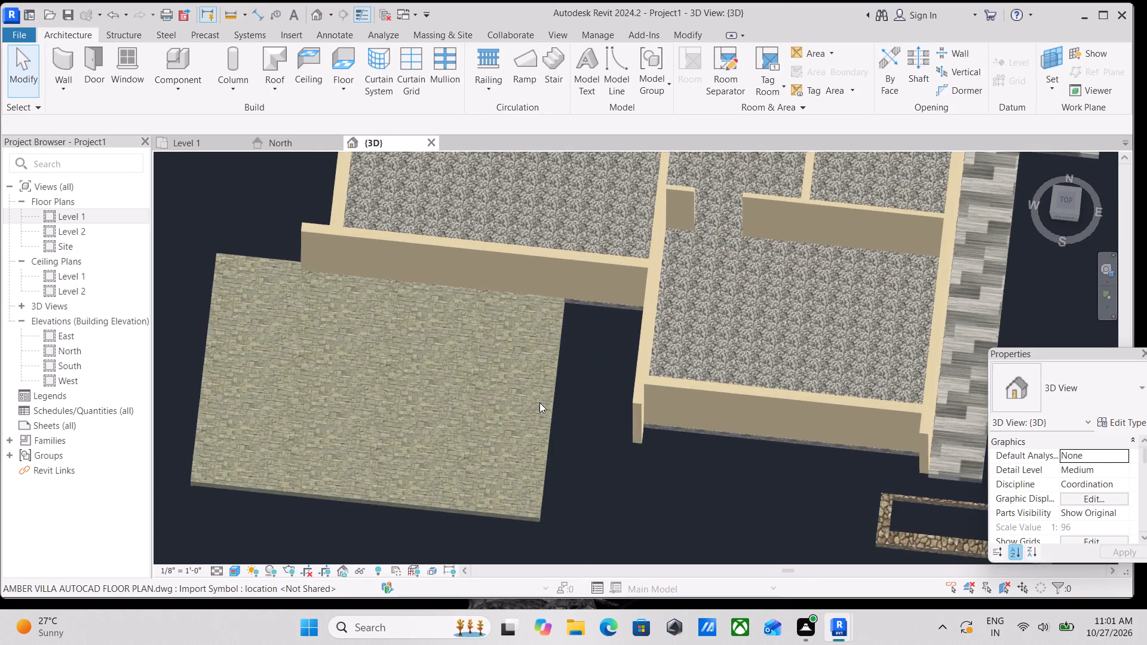
scroll(539, 403, "up", 2)
scroll(379, 414, "down", 2)
middle_click_drag(379, 414, 504, 491)
scroll(378, 432, "up", 4)
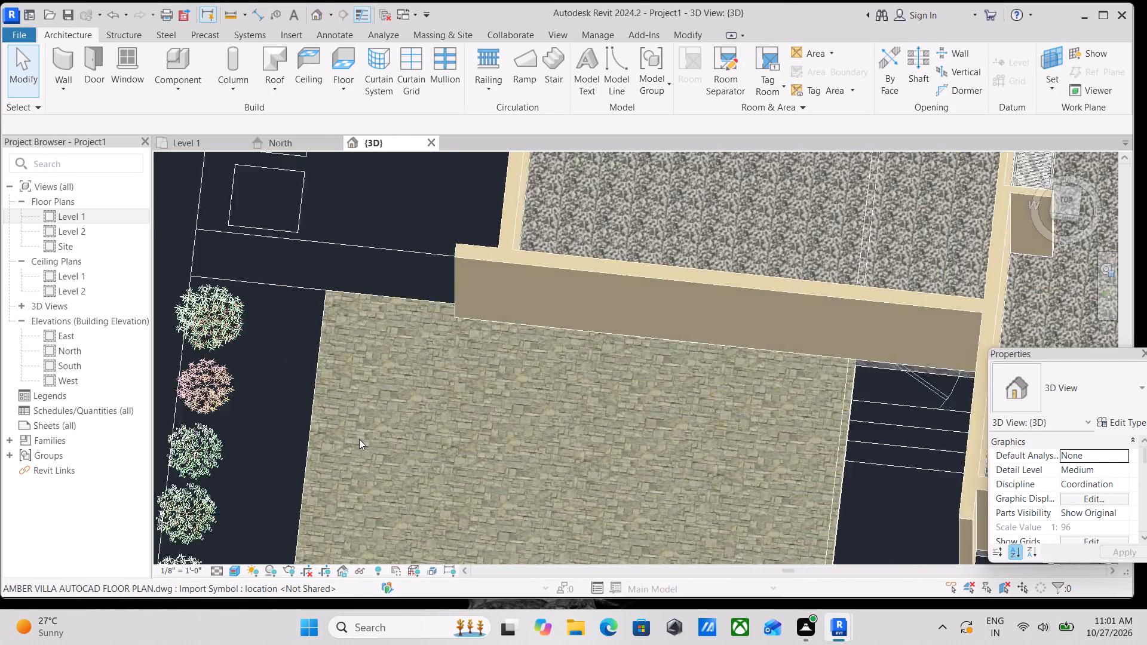
scroll(359, 439, "up", 5)
scroll(676, 477, "down", 3)
middle_click_drag(678, 477, 406, 469)
scroll(728, 473, "down", 3)
middle_click_drag(721, 474, 648, 467)
scroll(651, 467, "down", 2)
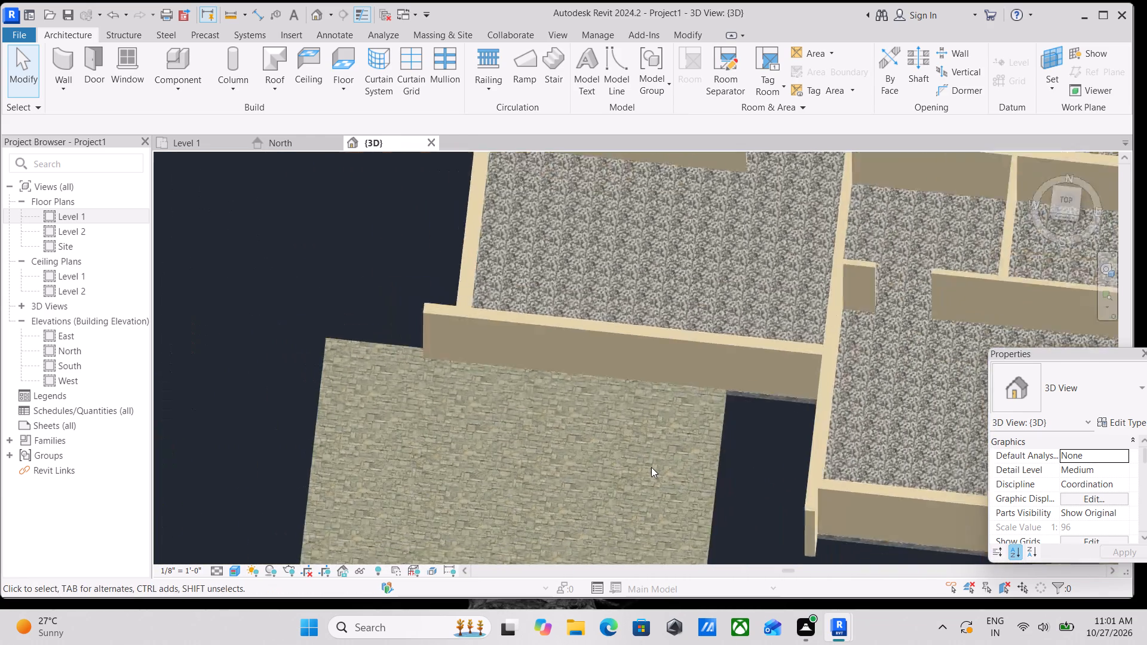
scroll(651, 467, "down", 3)
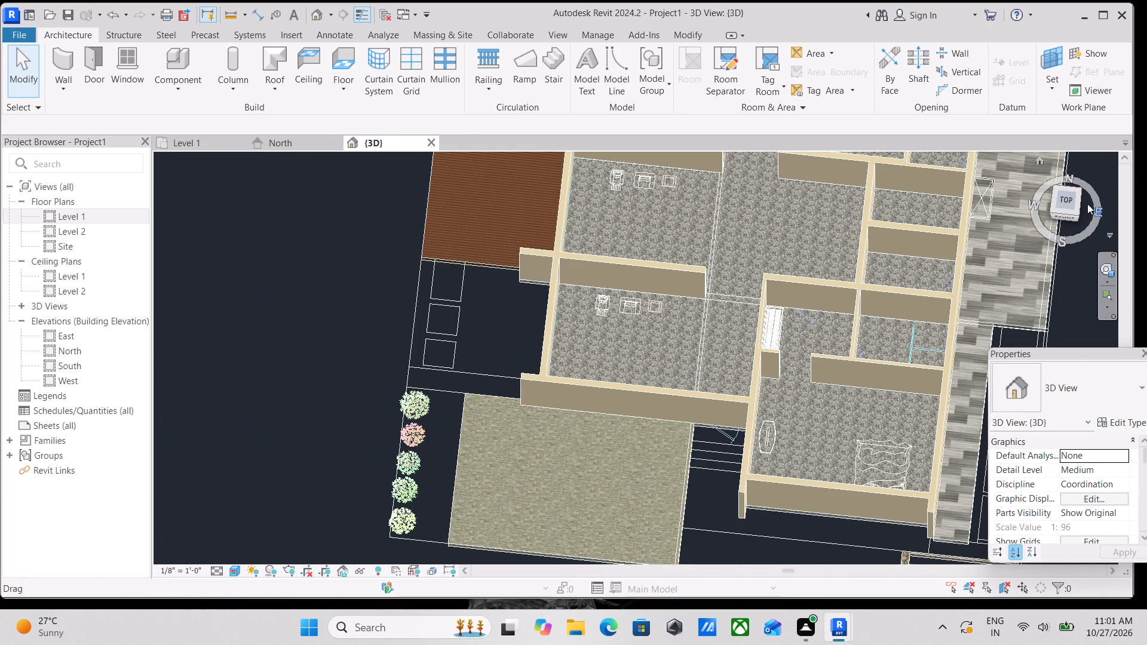
Orient the 3D view to the top and set its visual style to Shaded.
left_click(1072, 205)
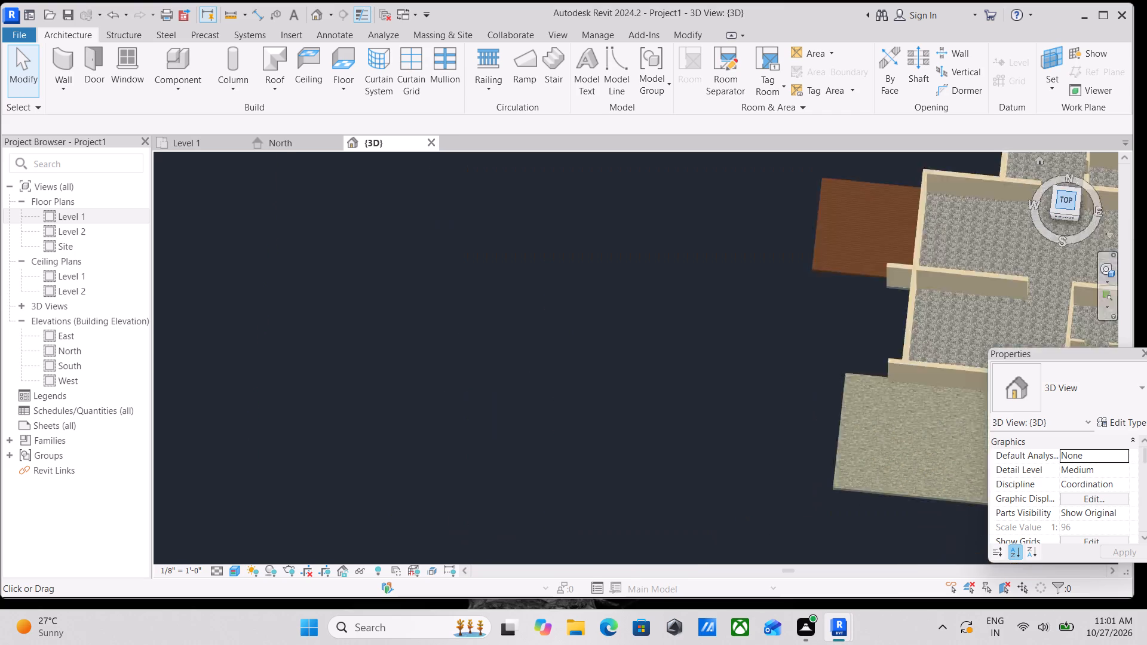
scroll(520, 401, "up", 3)
scroll(425, 407, "up", 4)
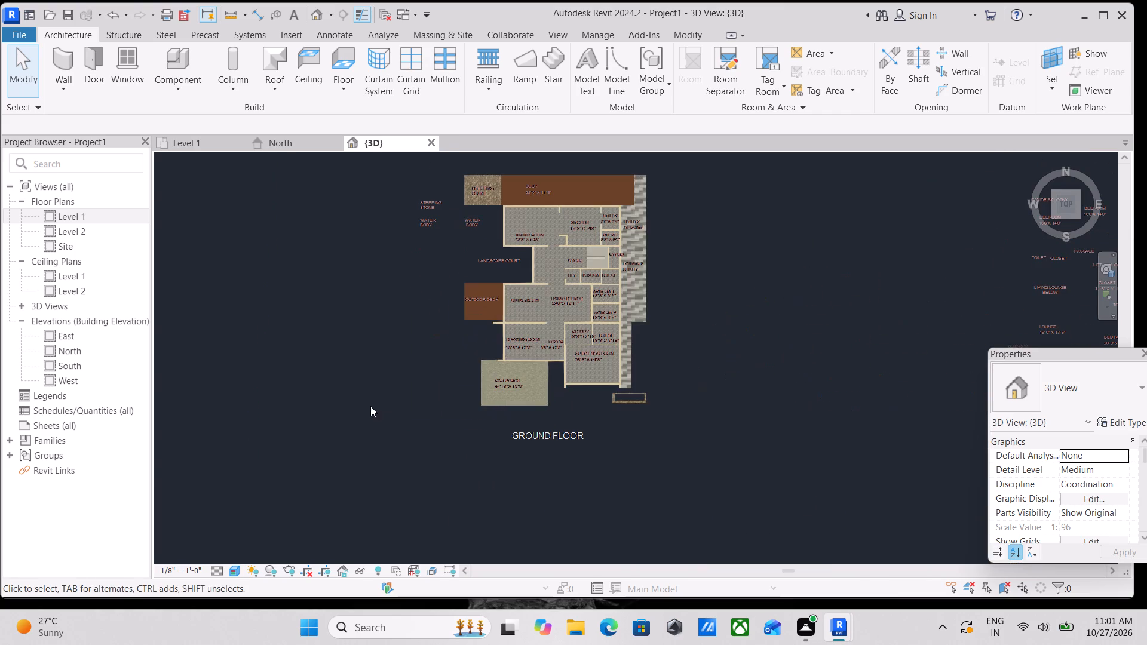
left_click(235, 564)
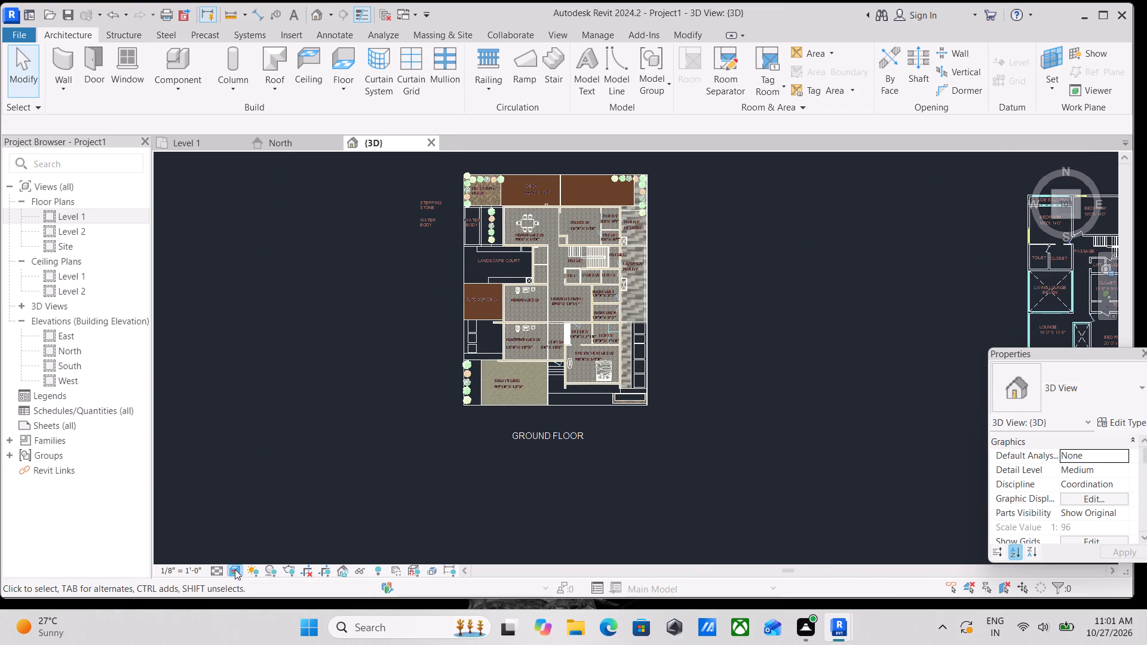
left_click(235, 570)
left_click(257, 512)
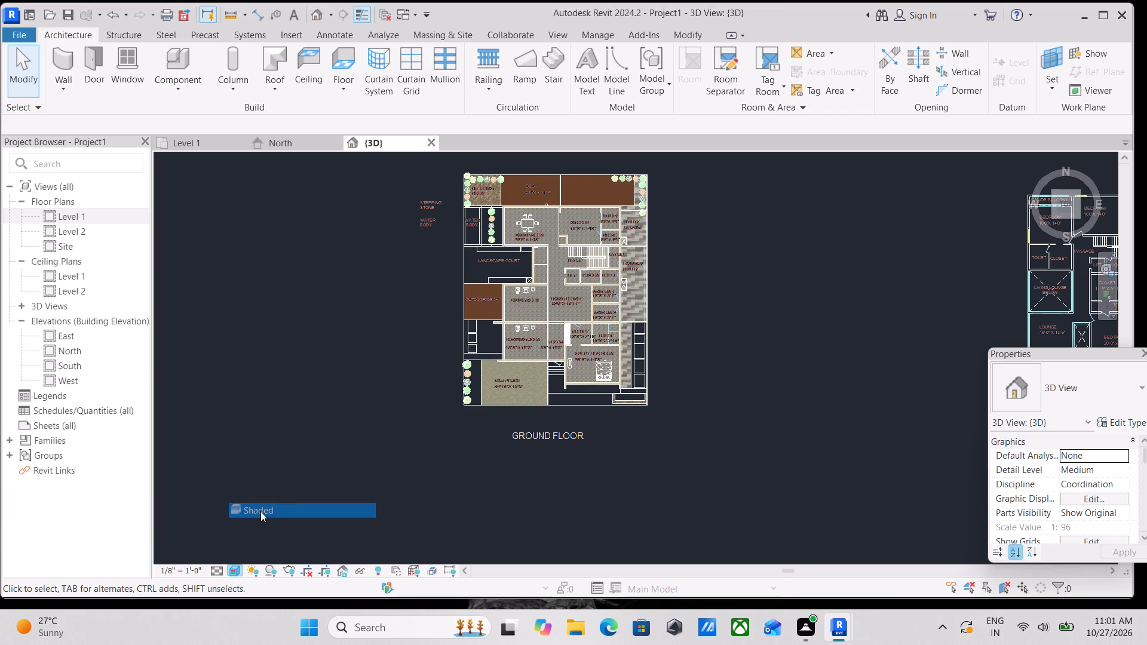
Examine the shaded ground floor plan around the car porch, guest bedroom and the paved strip beside the veranda for areas needing floors.
scroll(625, 388, "up", 4)
scroll(488, 374, "up", 3)
middle_click_drag(478, 424, 534, 472)
scroll(534, 472, "up", 1)
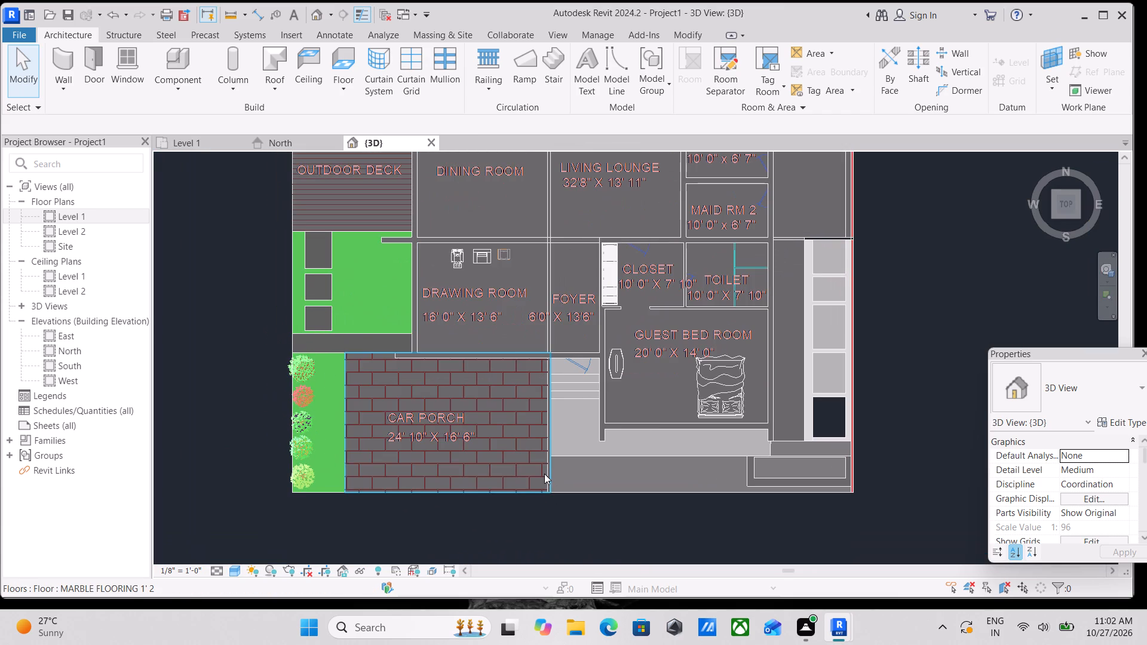
scroll(1134, 429, "up", 2)
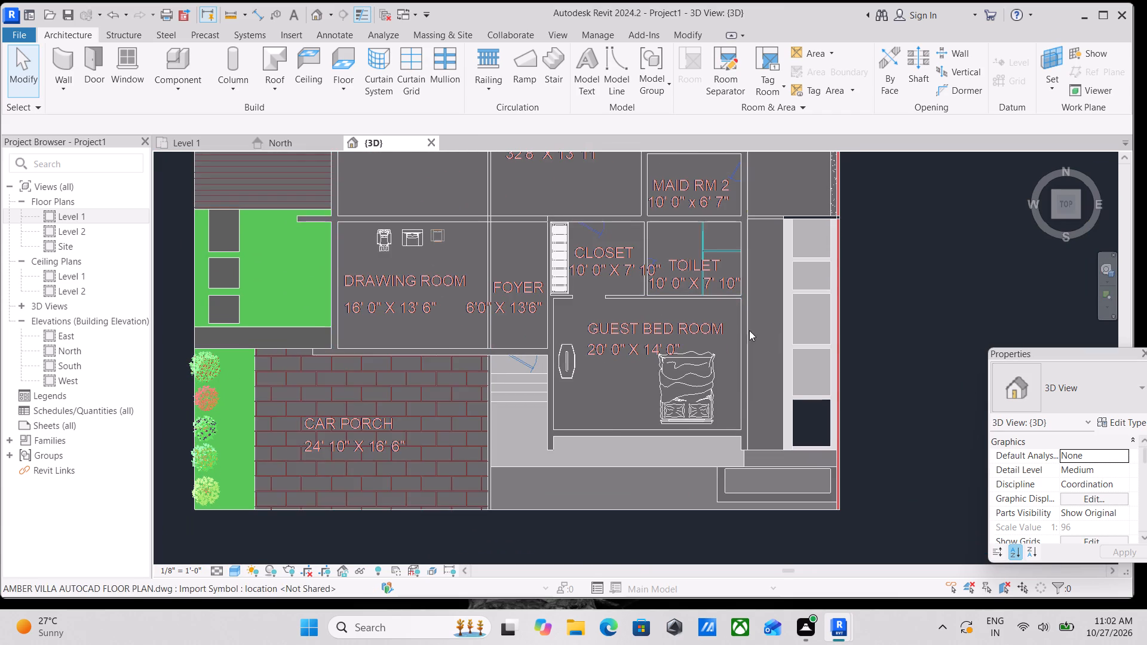
middle_click_drag(752, 334, 768, 370)
scroll(829, 414, "up", 2)
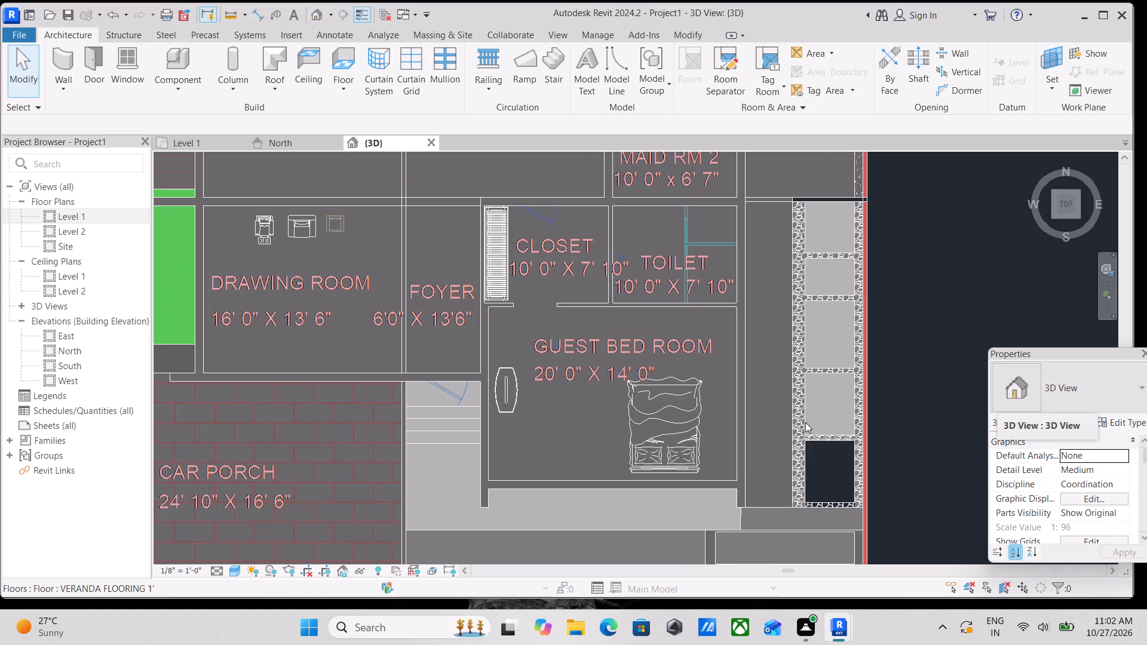
scroll(805, 422, "down", 1)
middle_click_drag(805, 422, 801, 397)
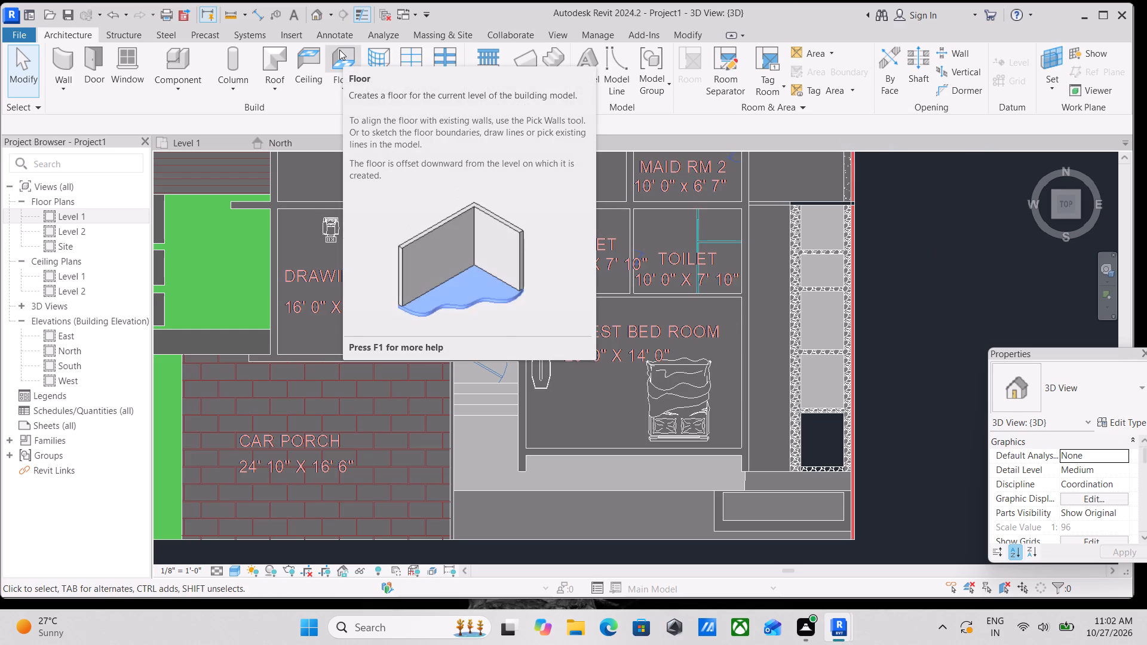
scroll(378, 343, "down", 3)
middle_click_drag(504, 363, 688, 394)
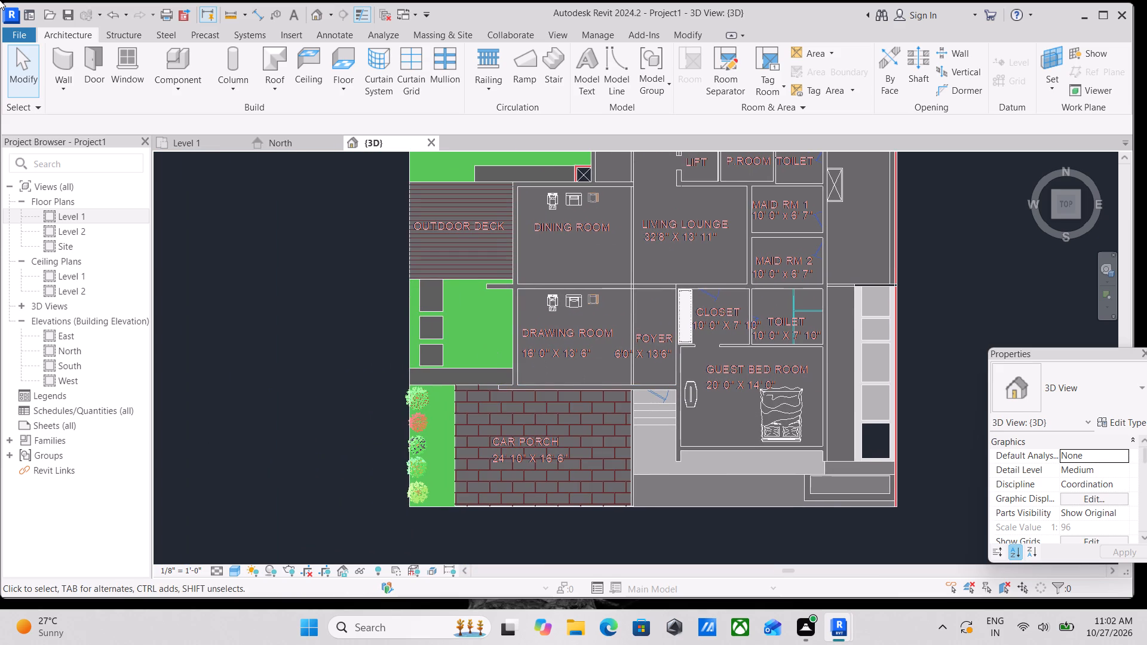
middle_click_drag(805, 347, 694, 348)
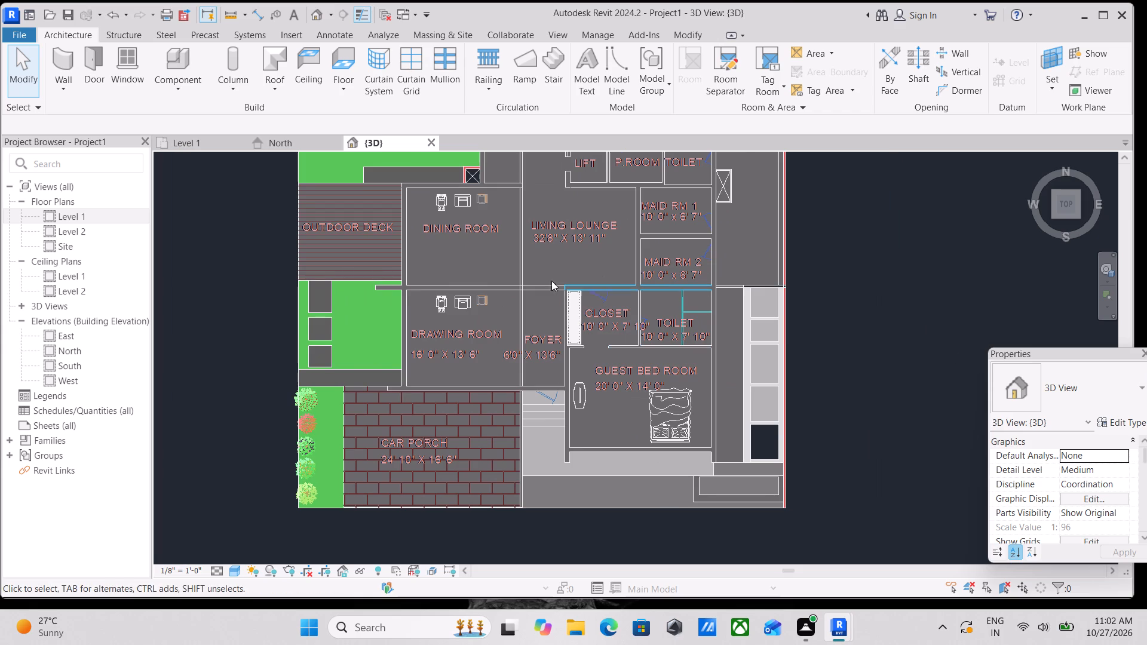
Create a rectangular STEPPING STONES 1' floor on Level 1 over the paved strip between the veranda floor and the plot boundary beside the guest bedroom.
left_click(336, 88)
left_click(385, 122)
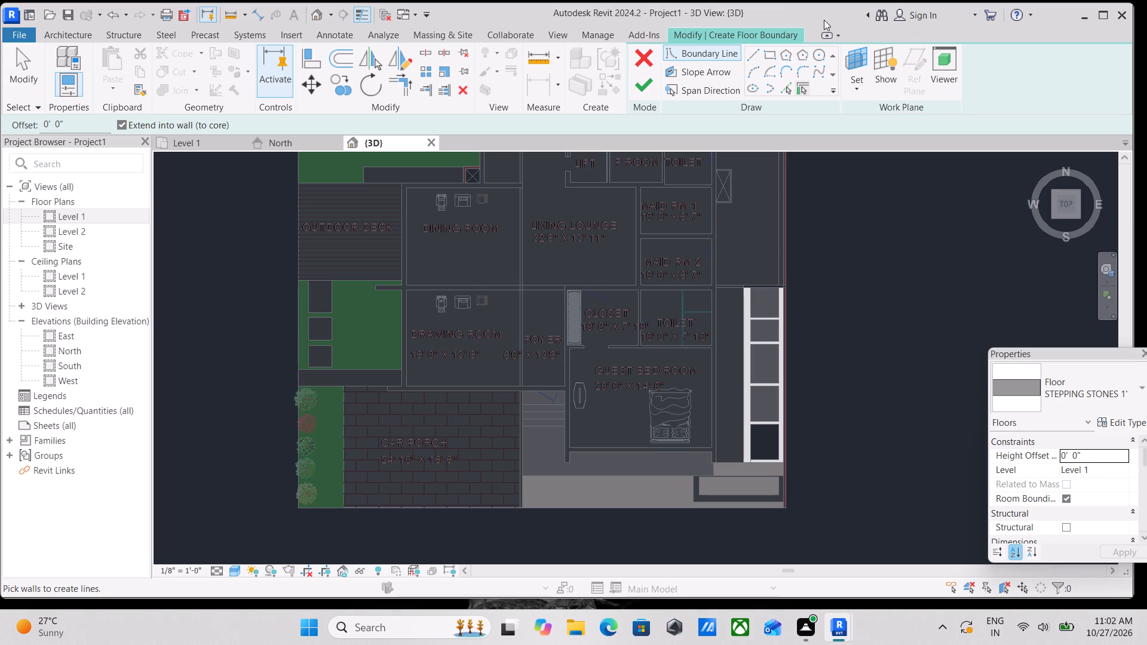
left_click(771, 60)
scroll(752, 279, "up", 4)
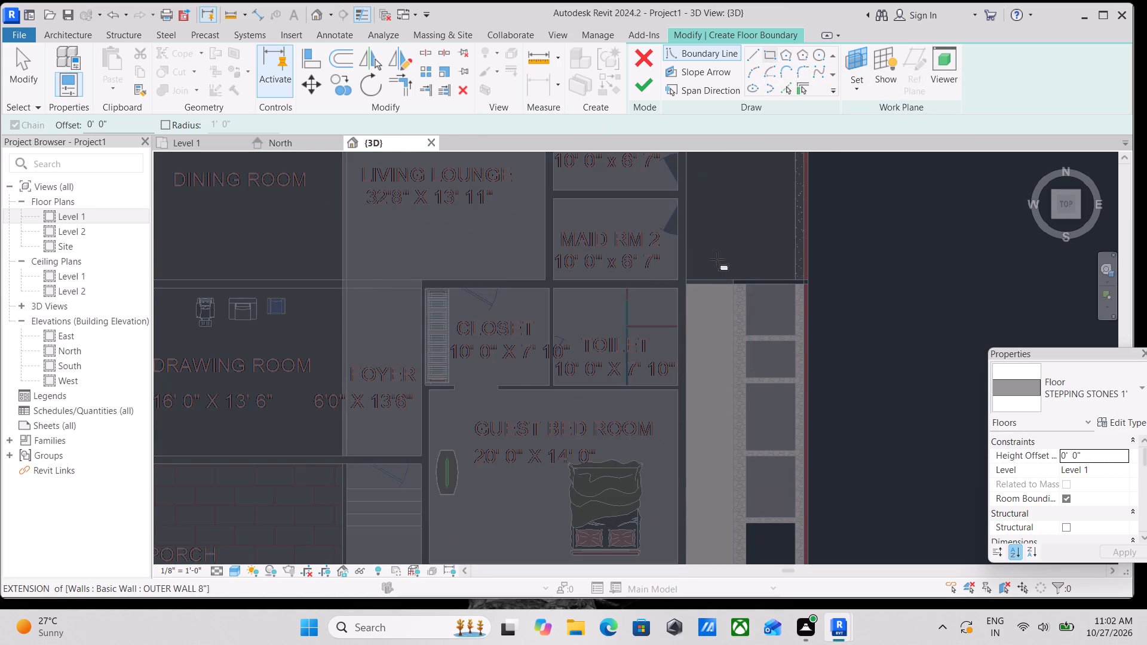
scroll(749, 287, "up", 7)
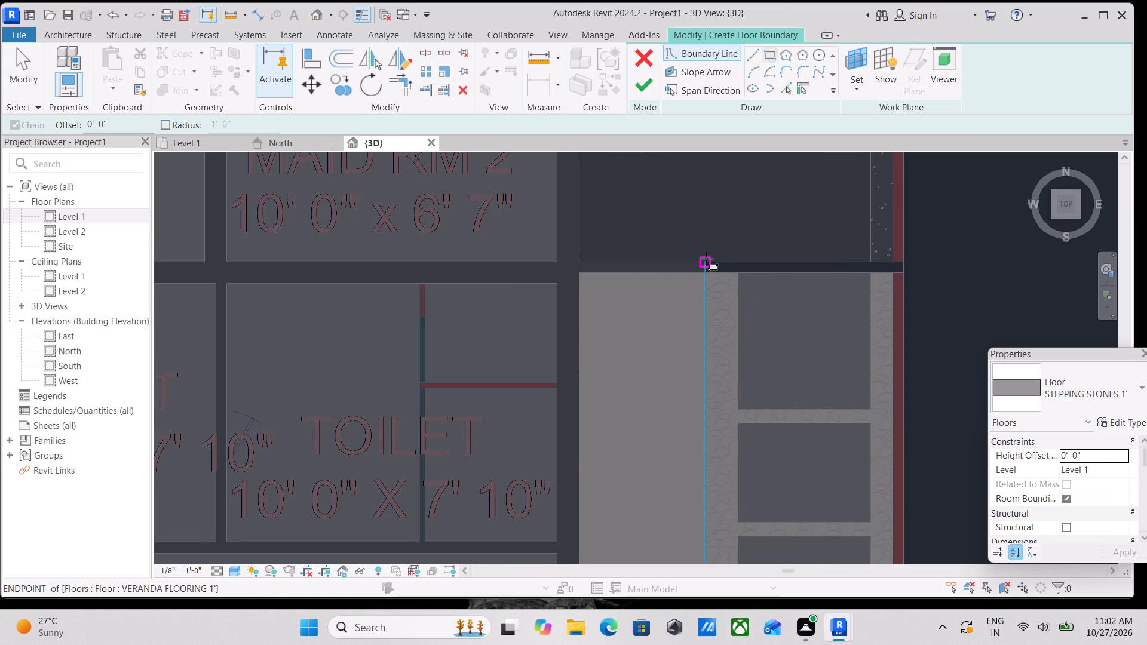
left_click(706, 259)
middle_click_drag(824, 395, 694, 176)
scroll(756, 560, "down", 2)
middle_click_drag(750, 536, 706, 282)
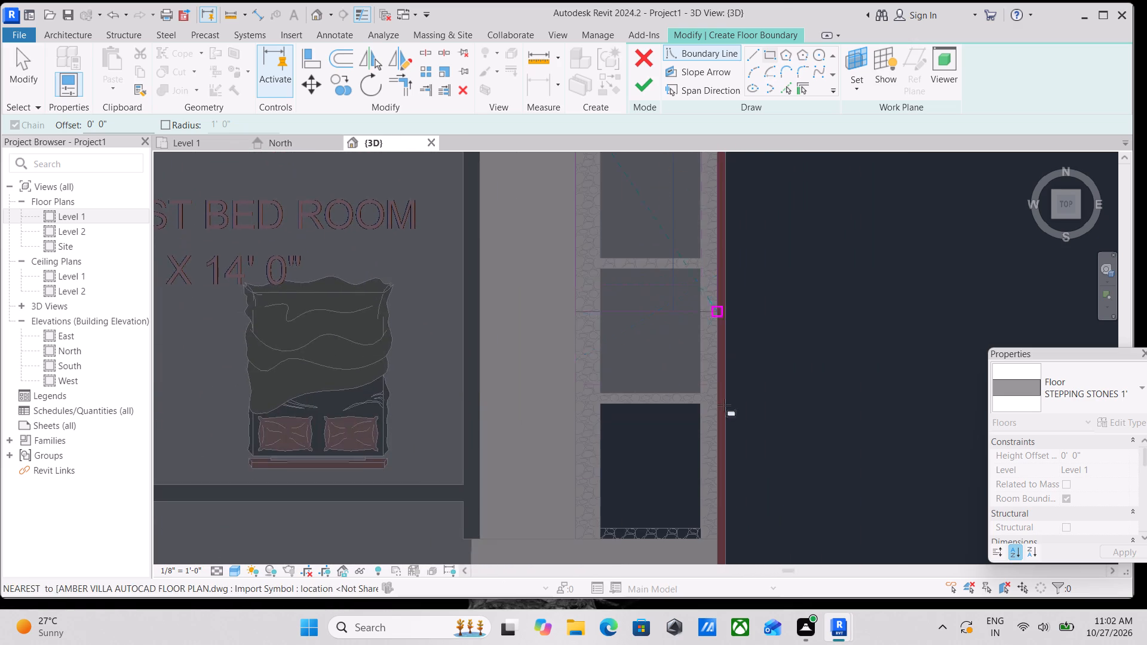
scroll(722, 510, "down", 1)
middle_click_drag(720, 502, 712, 387)
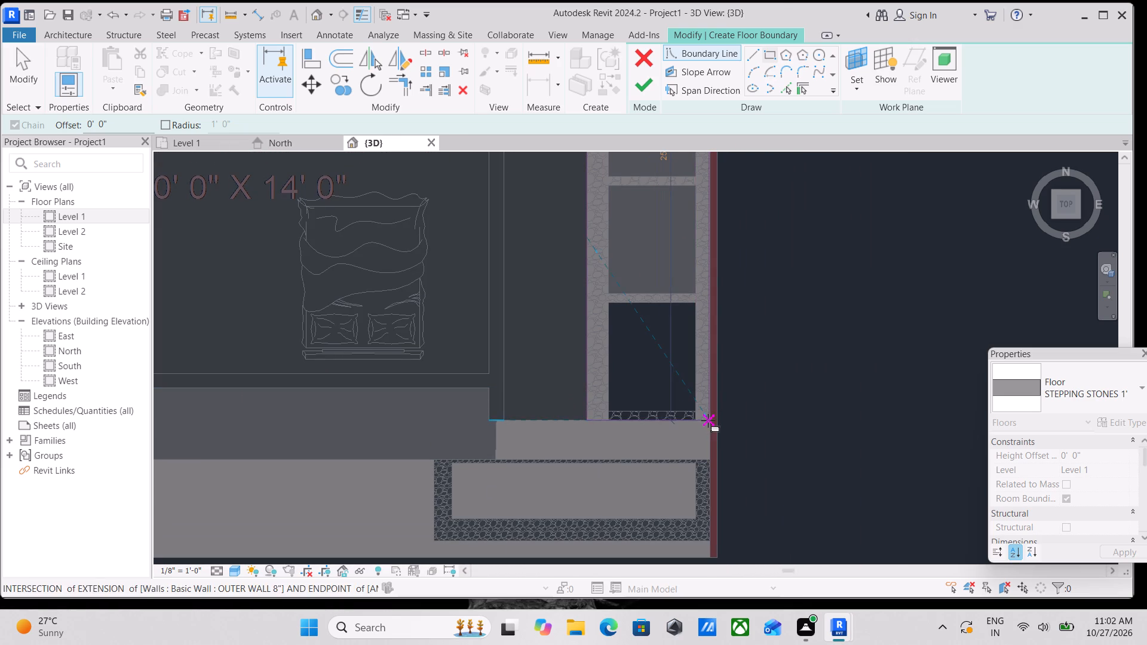
scroll(710, 423, "up", 2)
left_click(711, 422)
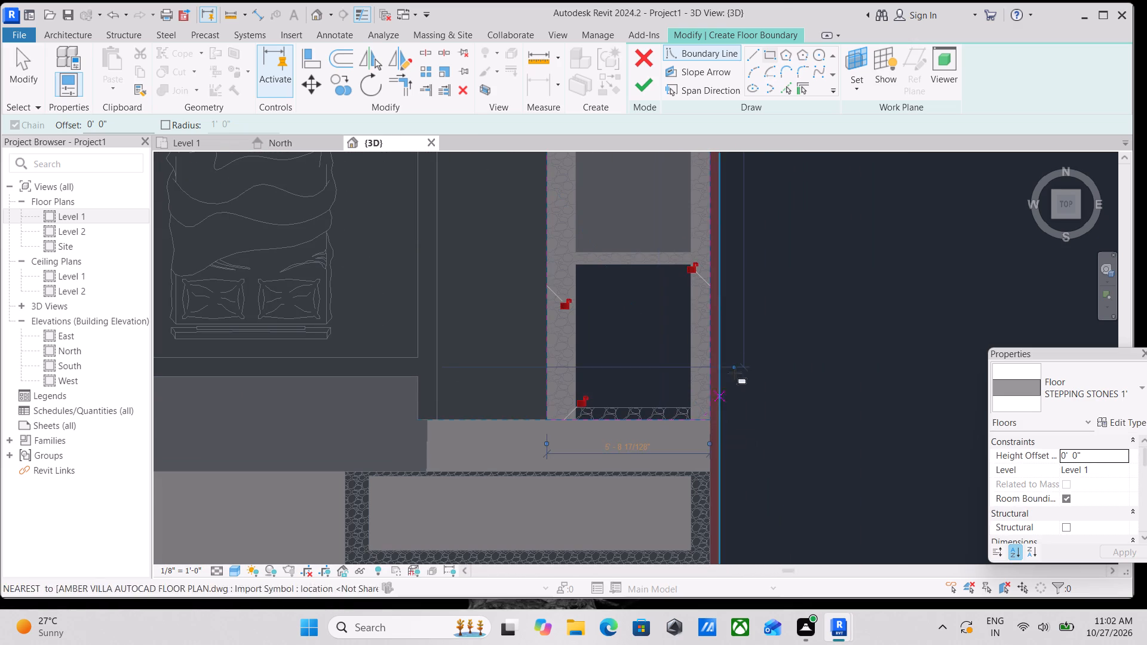
scroll(795, 342, "down", 1)
middle_click_drag(797, 359, 786, 418)
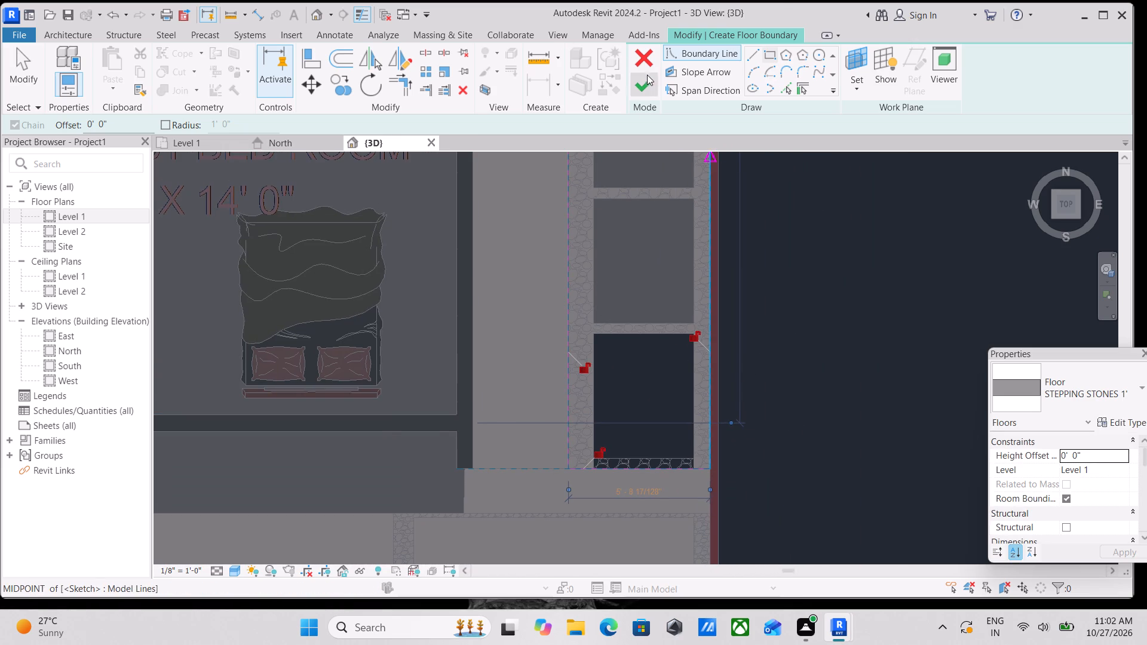
left_click(647, 76)
scroll(284, 196, "down", 4)
scroll(284, 146, "down", 1)
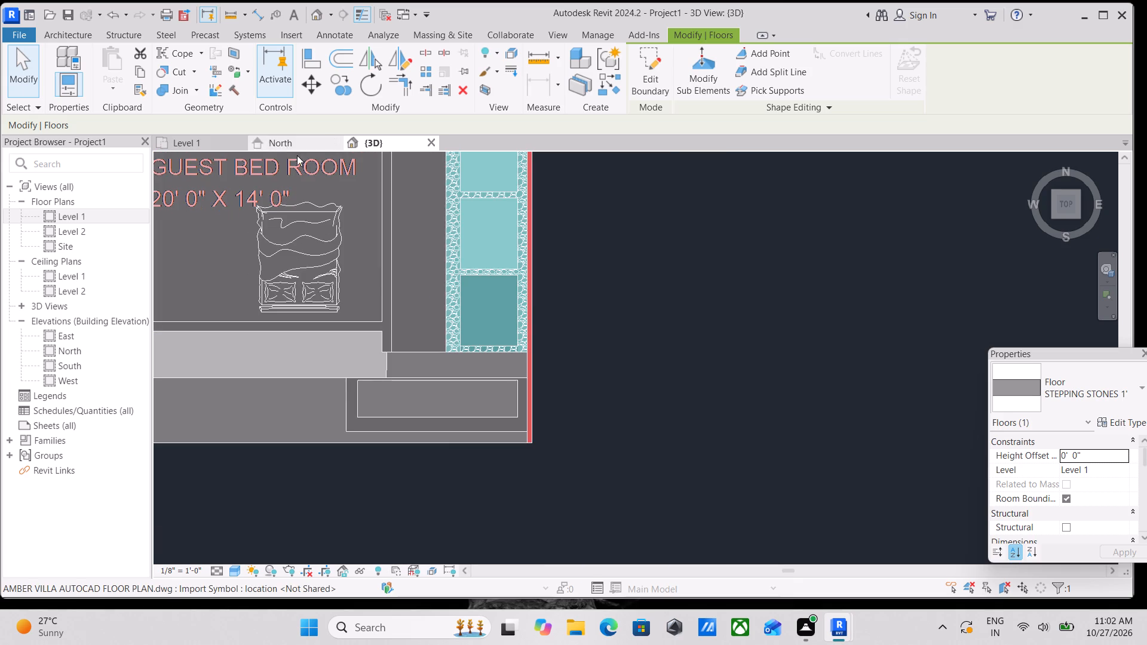
scroll(297, 155, "down", 1)
middle_click_drag(395, 220, 455, 332)
key("Escape")
Examine the new stepping stones floor and the surrounding ground floor from an angled 3D view.
scroll(450, 278, "down", 2)
middle_click_drag(450, 278, 461, 314)
scroll(424, 251, "down", 3)
scroll(420, 300, "down", 2)
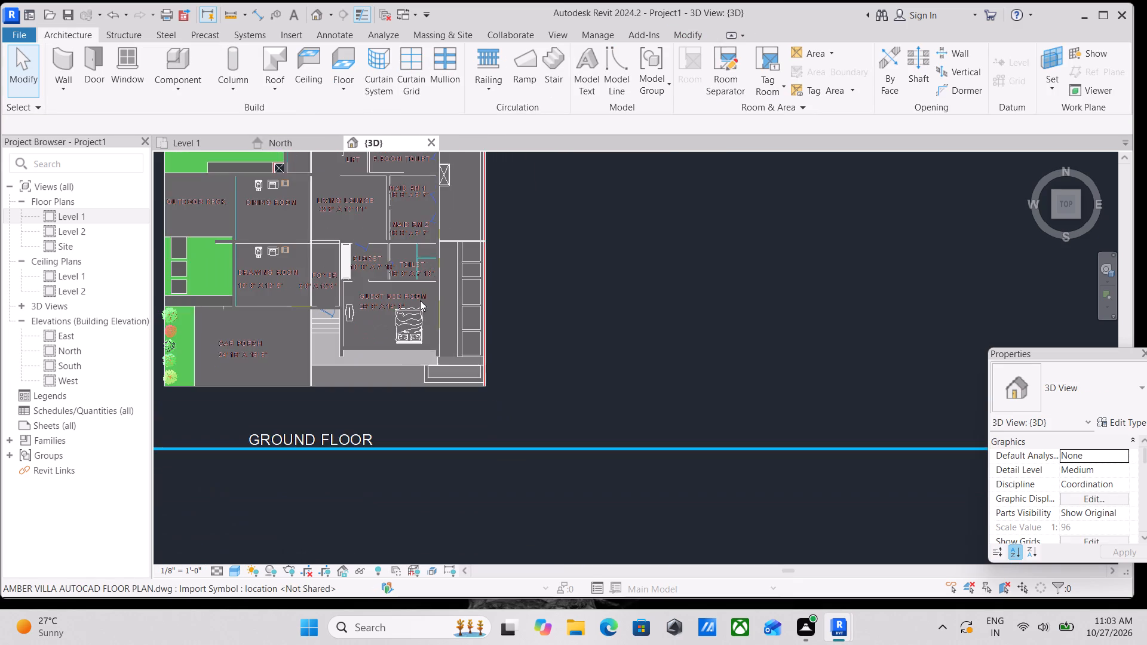
middle_click_drag(421, 306, 495, 196, "shift")
middle_click_drag(481, 360, 480, 250)
middle_click_drag(551, 466, 552, 325, "shift")
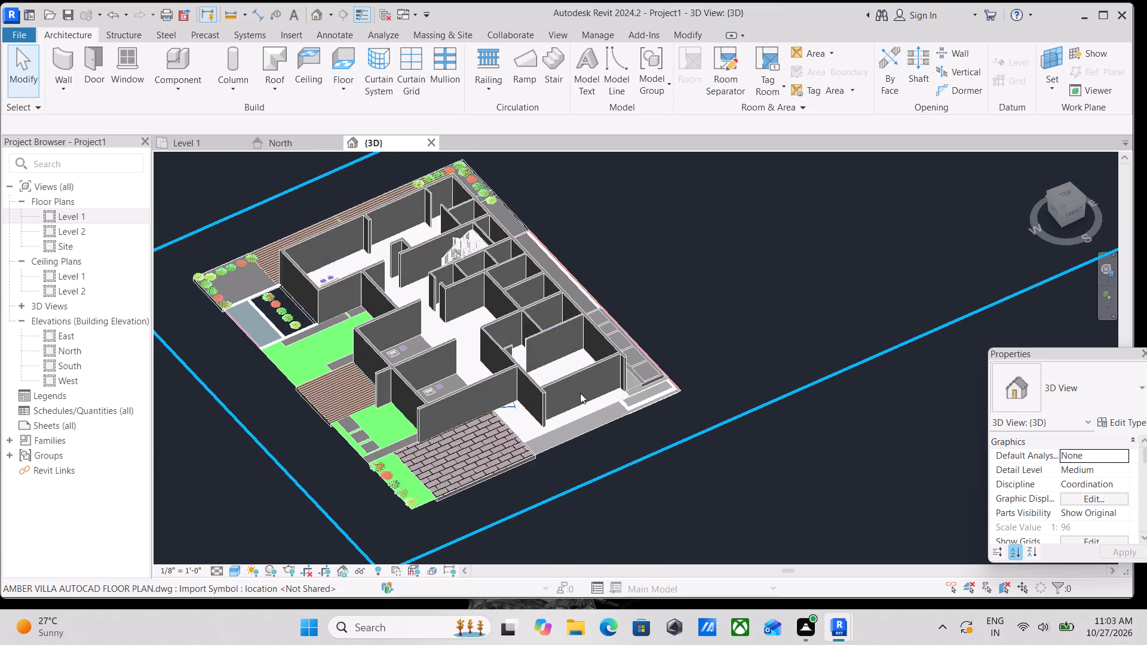
scroll(580, 393, "up", 4)
scroll(652, 397, "up", 6)
middle_click_drag(698, 382, 707, 375, "shift")
scroll(590, 419, "down", 4)
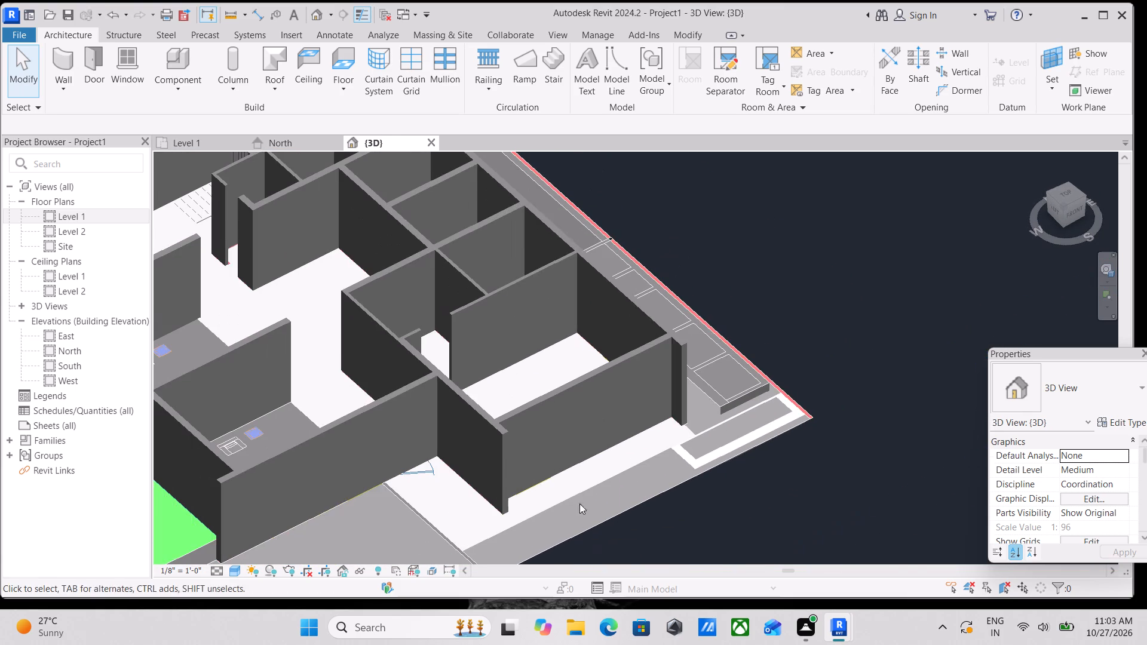
Display the 3D view in Realistic style and examine the stone texture of the stepping stones floor beside the guest bedroom.
left_click(236, 572)
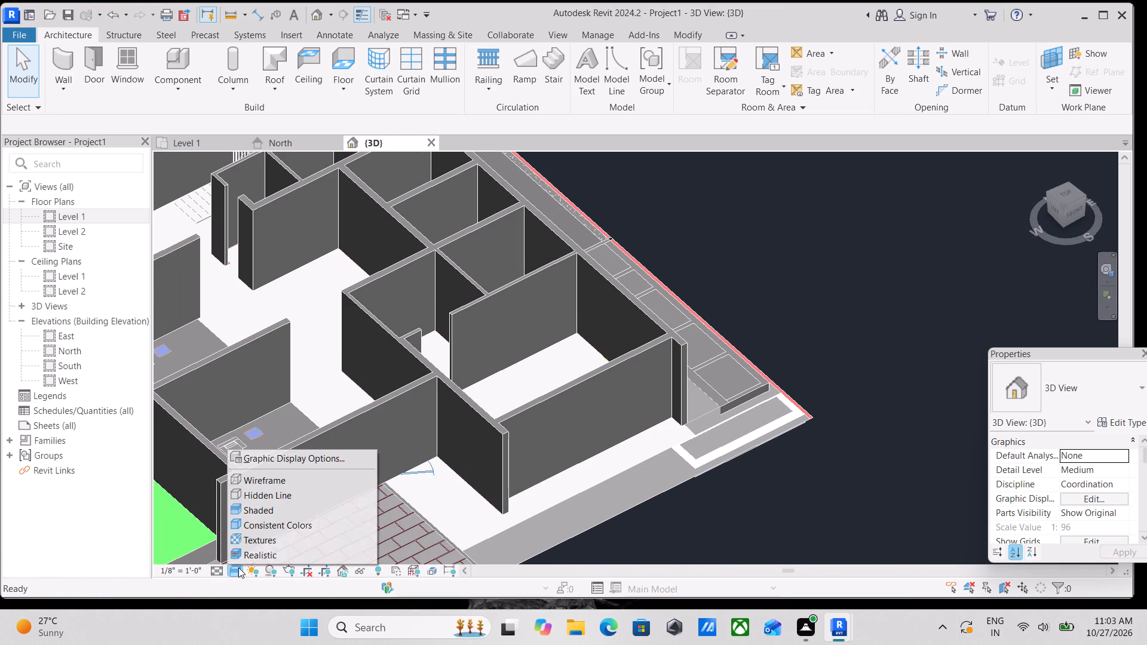
left_click(256, 552)
middle_click_drag(617, 449, 631, 430)
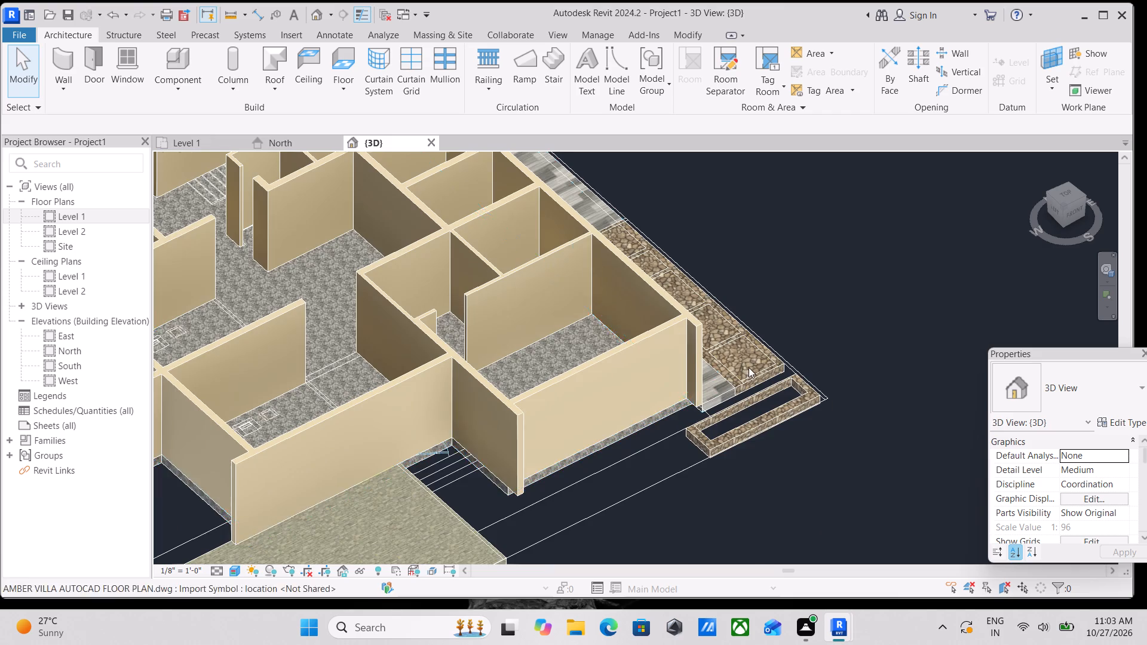
scroll(749, 367, "up", 4)
middle_click_drag(761, 387, 754, 401)
scroll(809, 404, "up", 3)
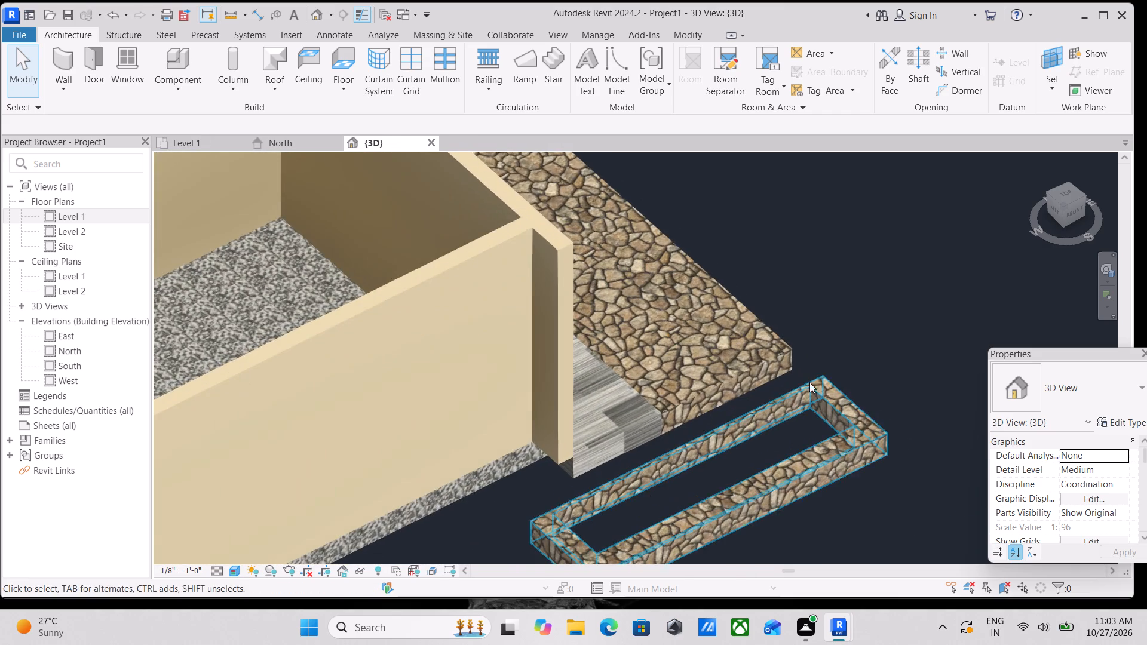
scroll(760, 358, "up", 2)
scroll(719, 347, "down", 2)
middle_click_drag(722, 355, 700, 457)
scroll(699, 457, "up", 1)
scroll(619, 403, "down", 6)
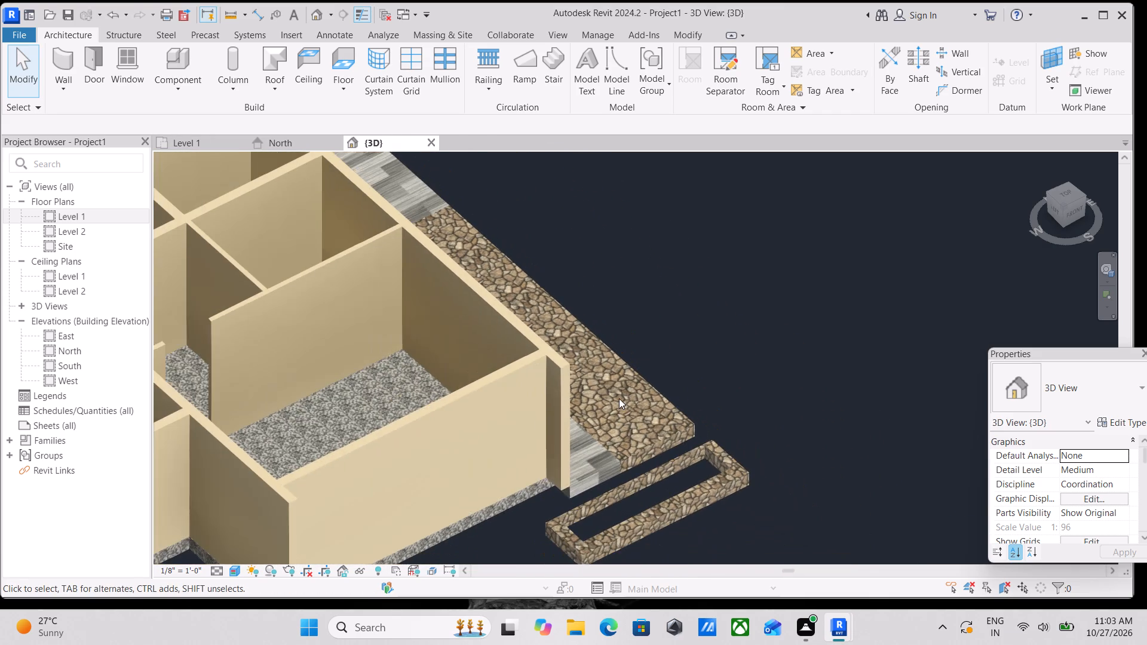
middle_click_drag(582, 369, 573, 386, "shift")
scroll(573, 386, "down", 1, "shift")
scroll(392, 251, "up", 2)
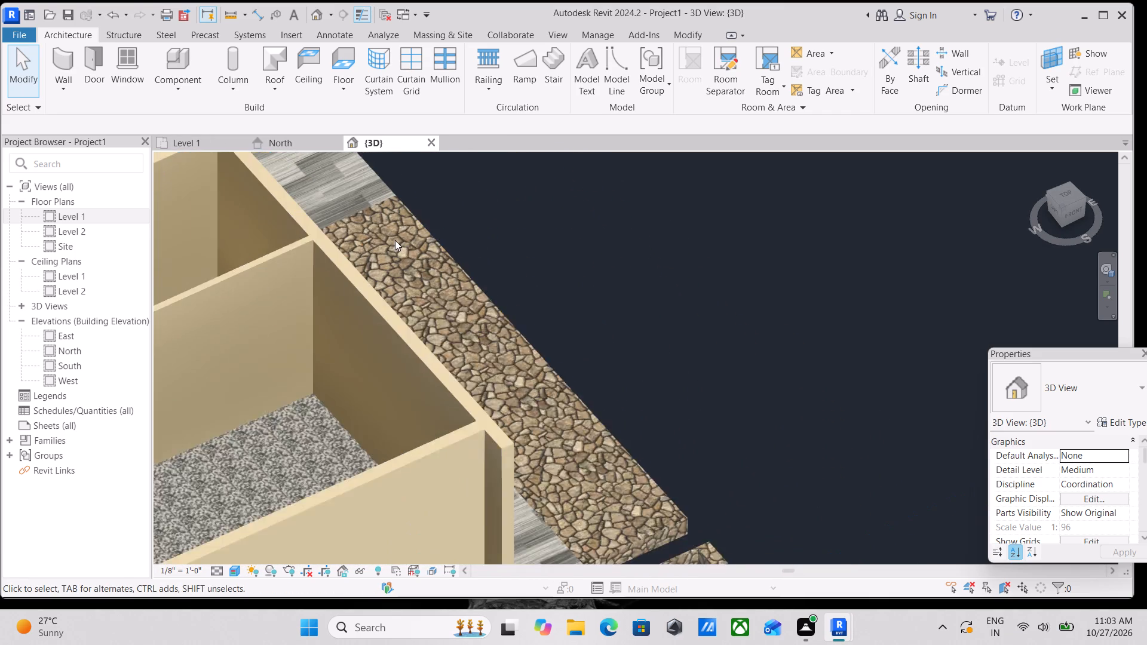
scroll(395, 240, "up", 4)
middle_click_drag(387, 234, 440, 275)
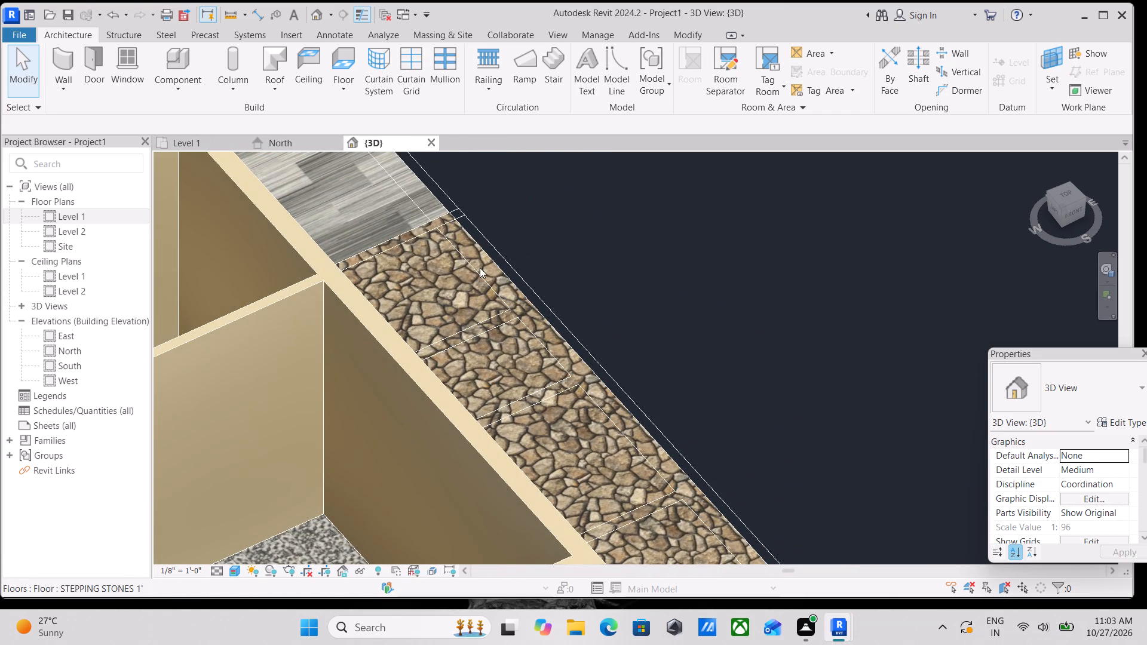
scroll(535, 343, "up", 14)
scroll(535, 343, "down", 5)
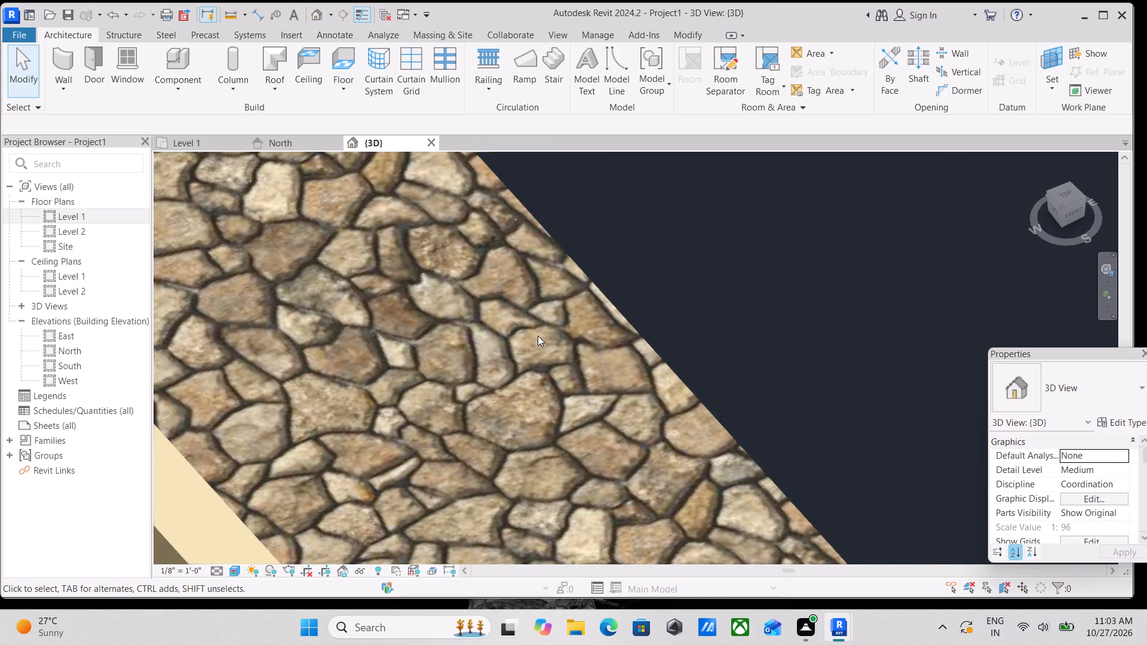
scroll(538, 336, "down", 14)
middle_click_drag(539, 333, 624, 320)
Examine the realistic ground floor around the guest bedroom, entrance steps and car porch for areas without a floor.
scroll(538, 253, "down", 2)
middle_click_drag(538, 253, 540, 308)
middle_click_drag(456, 278, 538, 228)
scroll(495, 248, "up", 3)
scroll(495, 248, "down", 2)
middle_click_drag(495, 248, 581, 191)
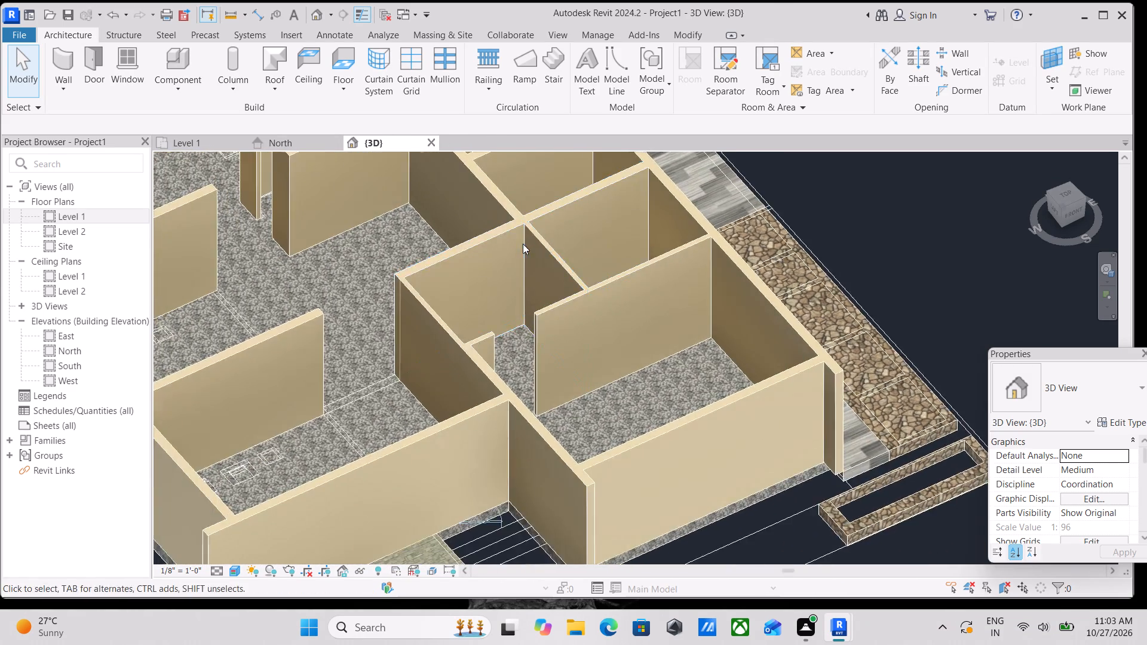
scroll(523, 244, "down", 2)
middle_click_drag(523, 244, 608, 174)
scroll(608, 174, "down", 1)
middle_click_drag(532, 284, 565, 209)
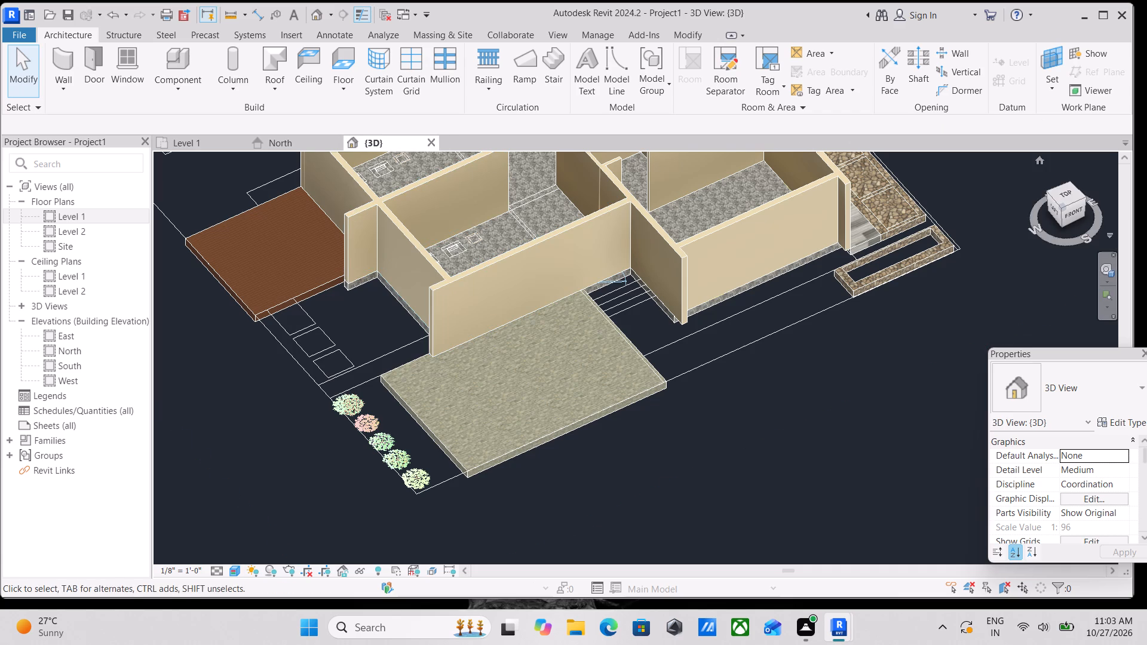
Orient the 3D view to the top and set its visual style to Shaded.
left_click(1072, 198)
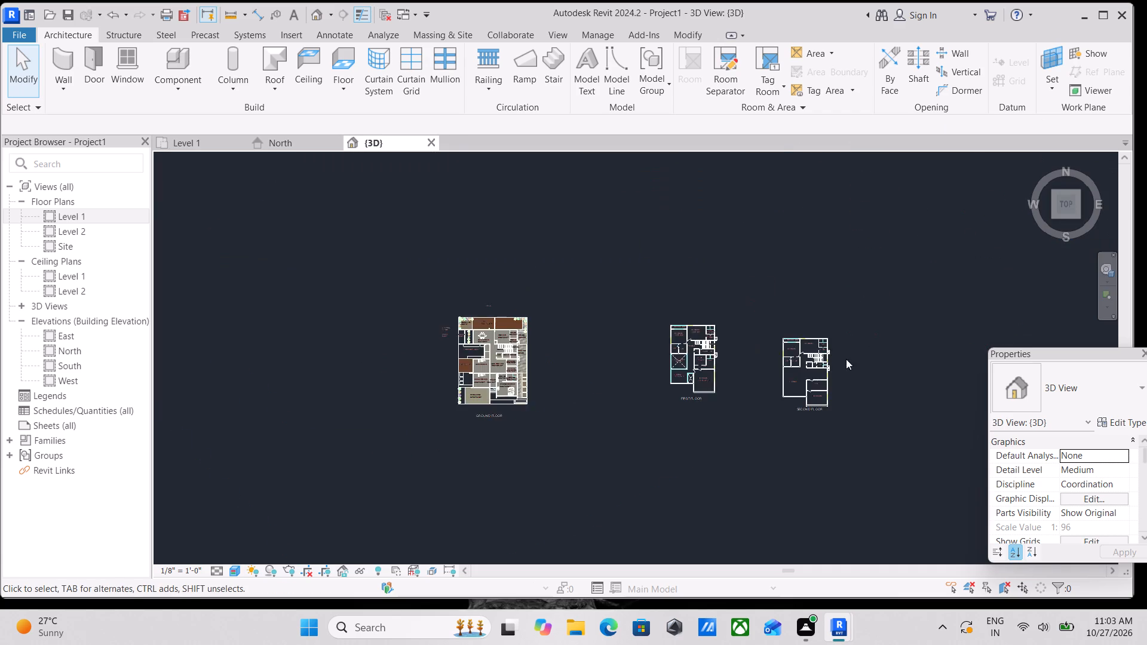
scroll(546, 443, "up", 5)
scroll(462, 416, "up", 1)
left_click(229, 575)
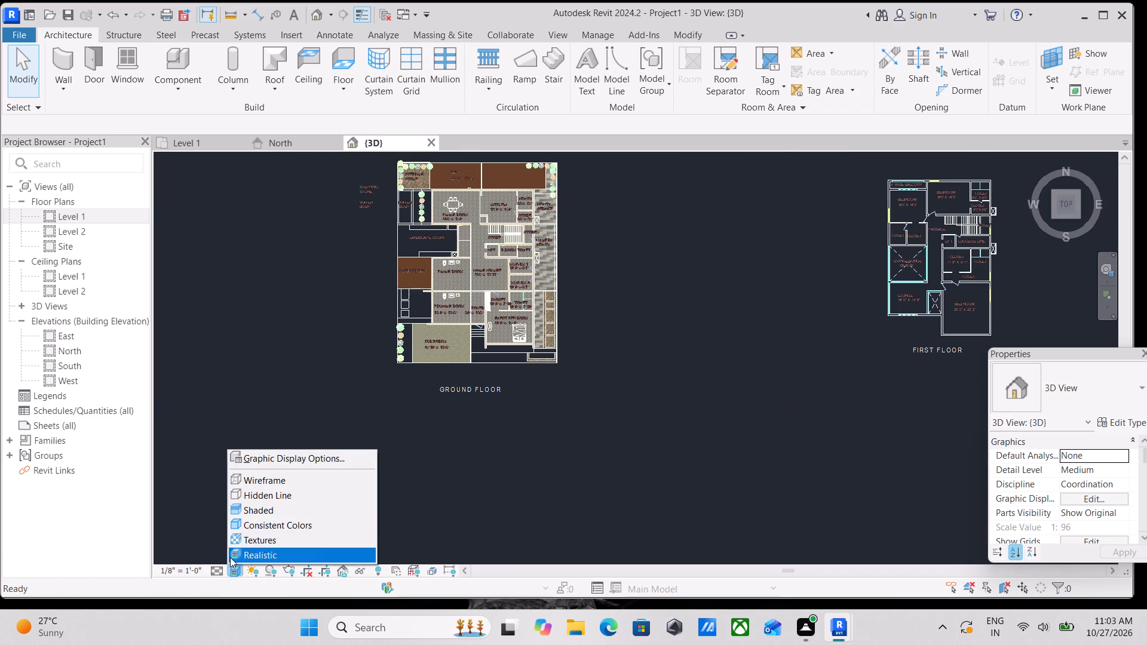
left_click(243, 503)
scroll(529, 297, "up", 4)
scroll(447, 358, "up", 3)
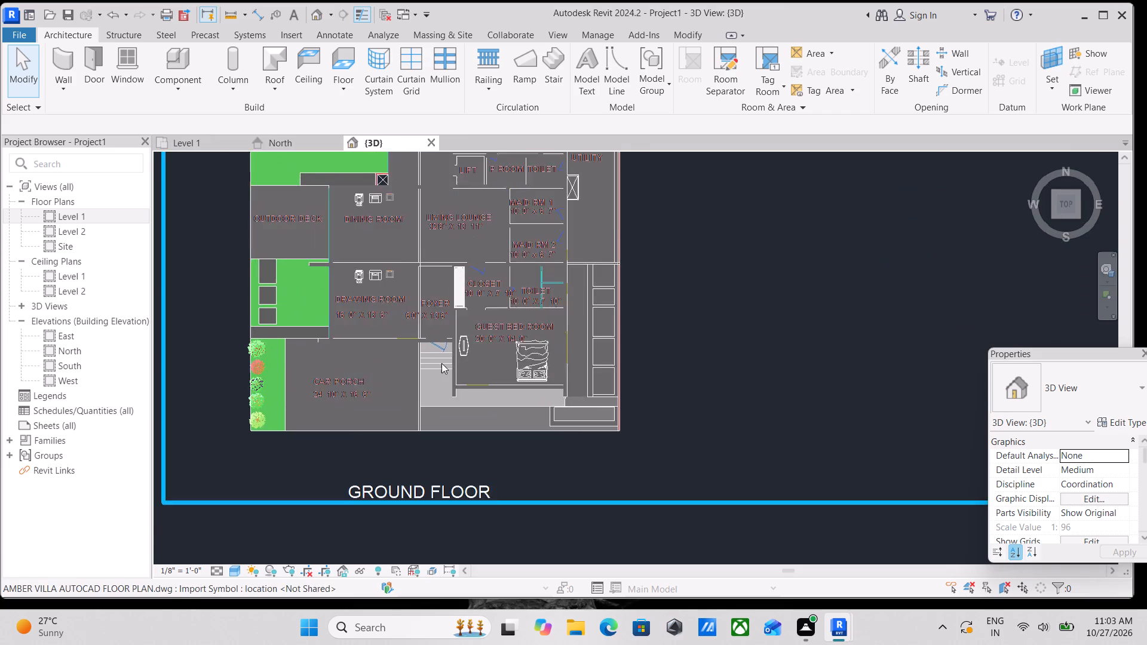
scroll(402, 398, "up", 1)
middle_click_drag(402, 398, 412, 433)
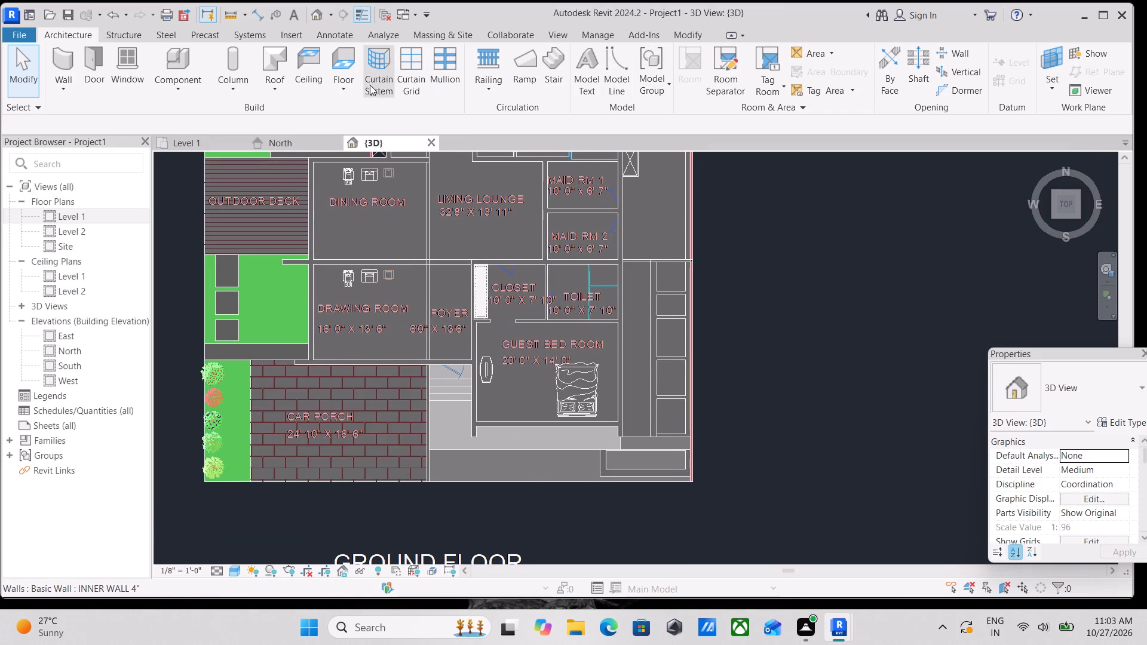
Start an architectural floor on Level 1 and sketch its front edge, about 27' long, from the car porch edge past the guest bedroom front.
left_click(349, 87)
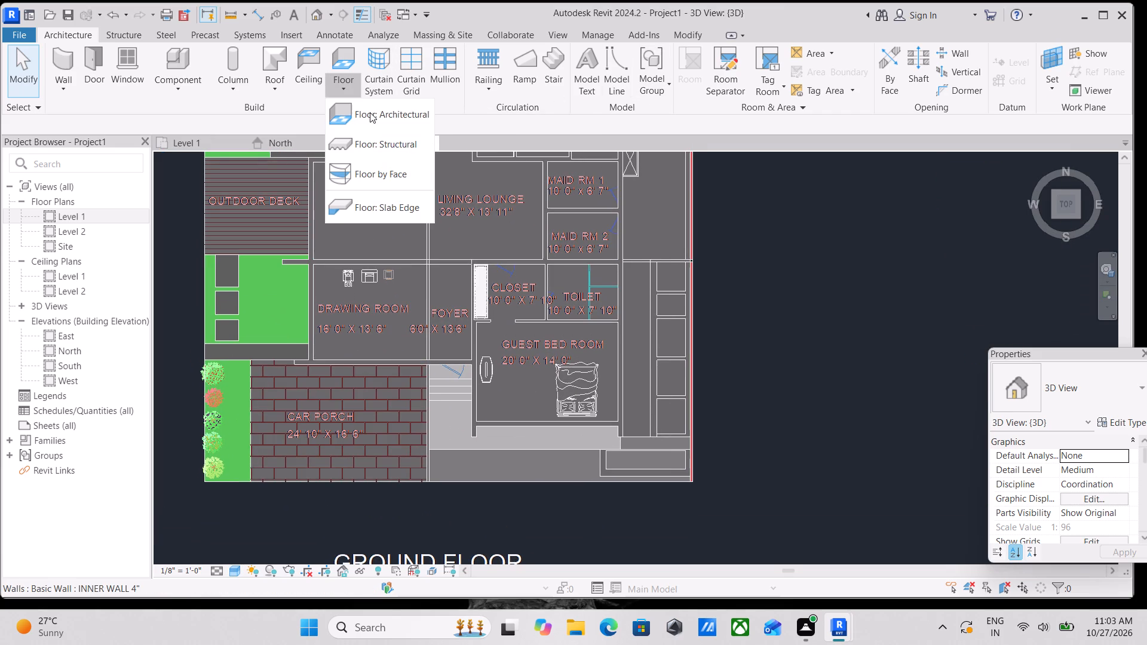
left_click(370, 112)
scroll(459, 521, "up", 2)
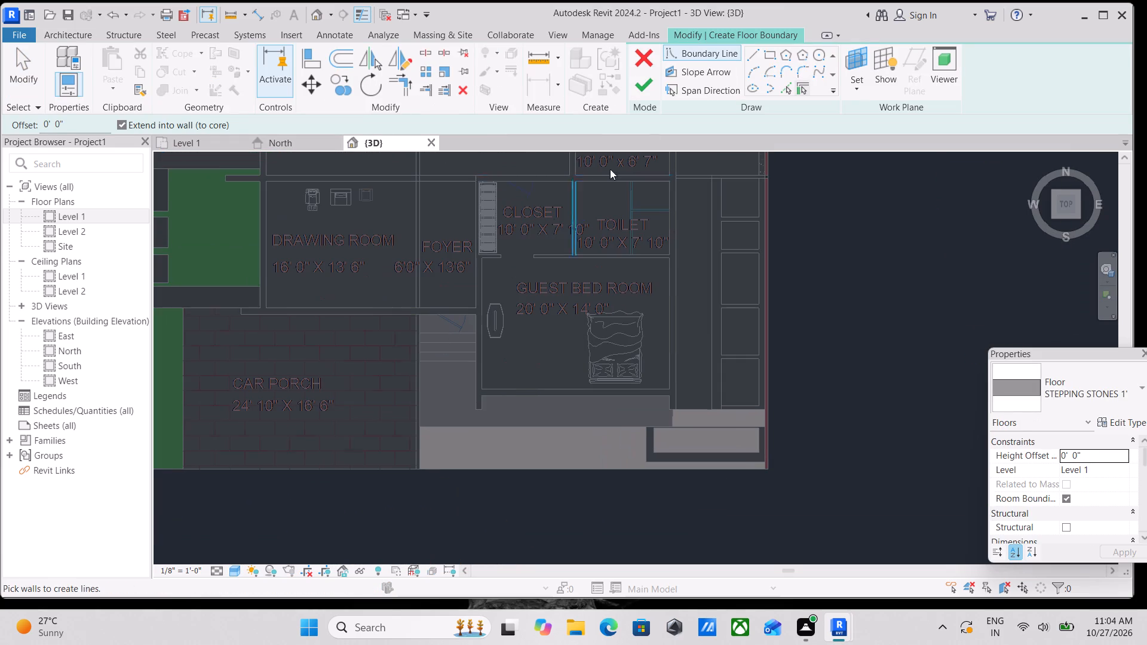
left_click(753, 54)
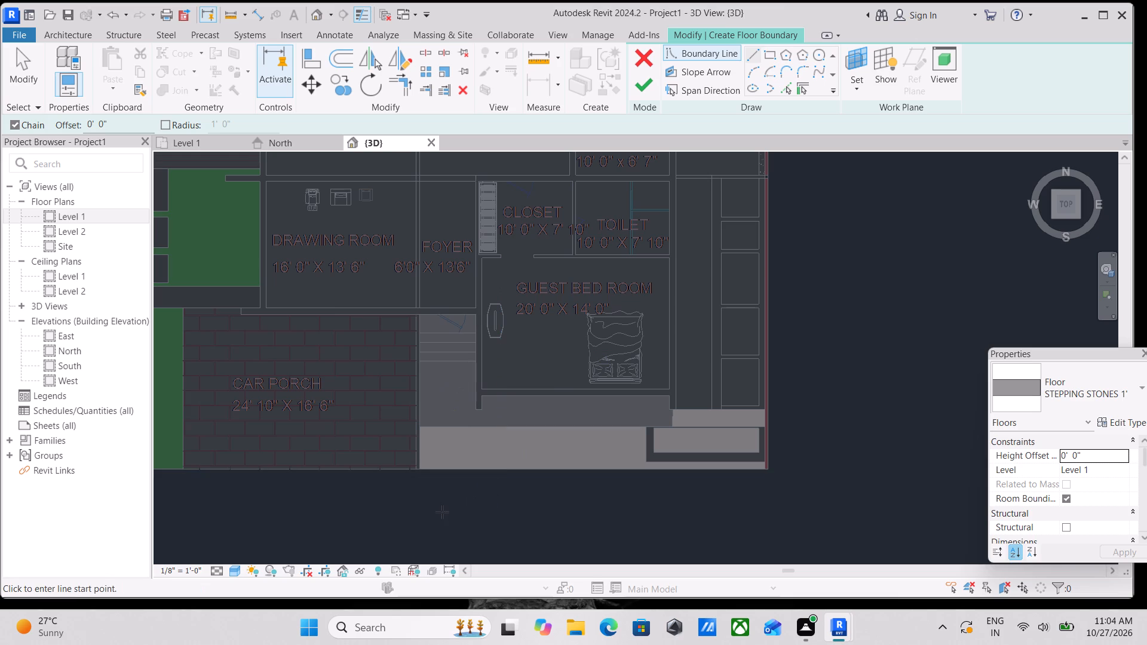
scroll(438, 493, "up", 1)
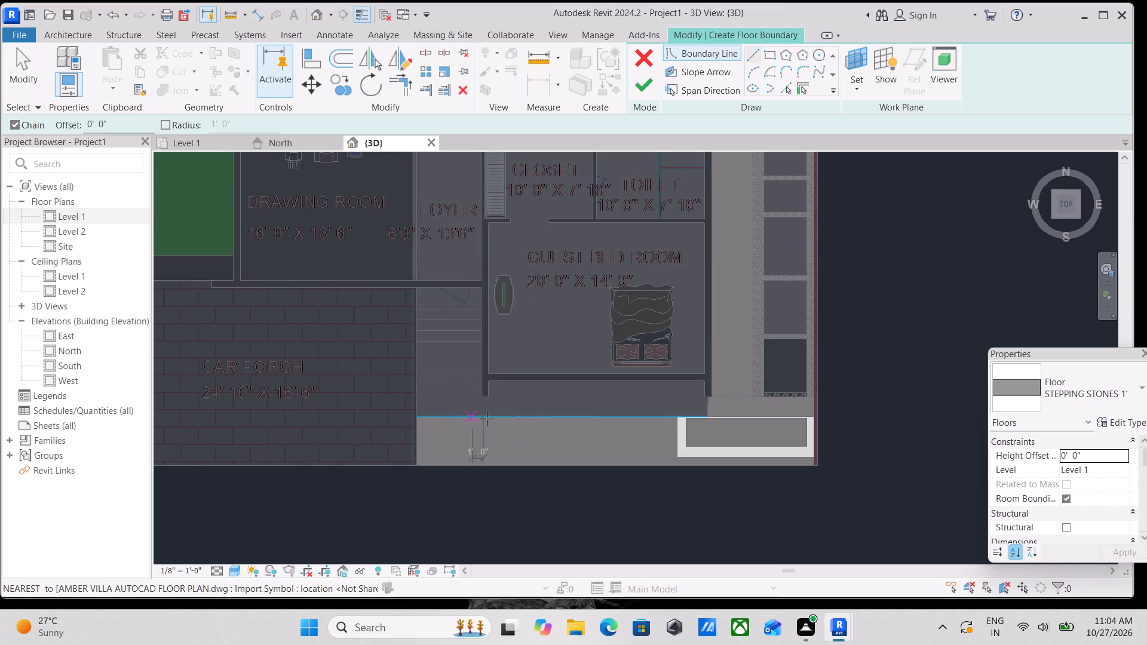
scroll(719, 416, "up", 3)
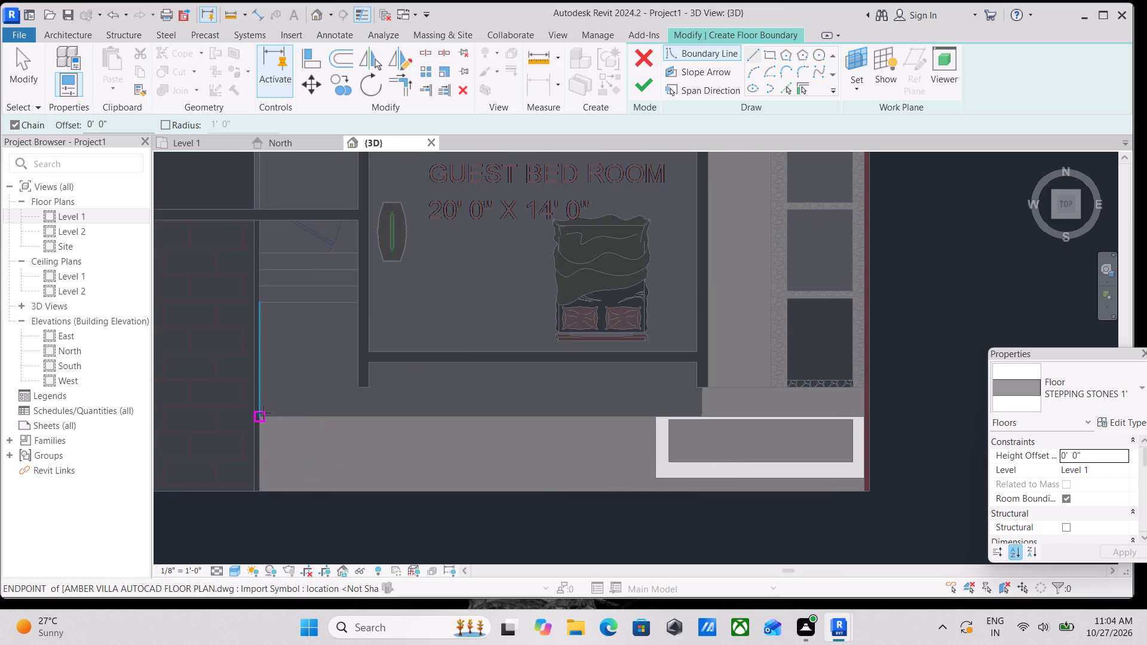
left_click(263, 413)
middle_click_drag(516, 419, 372, 406)
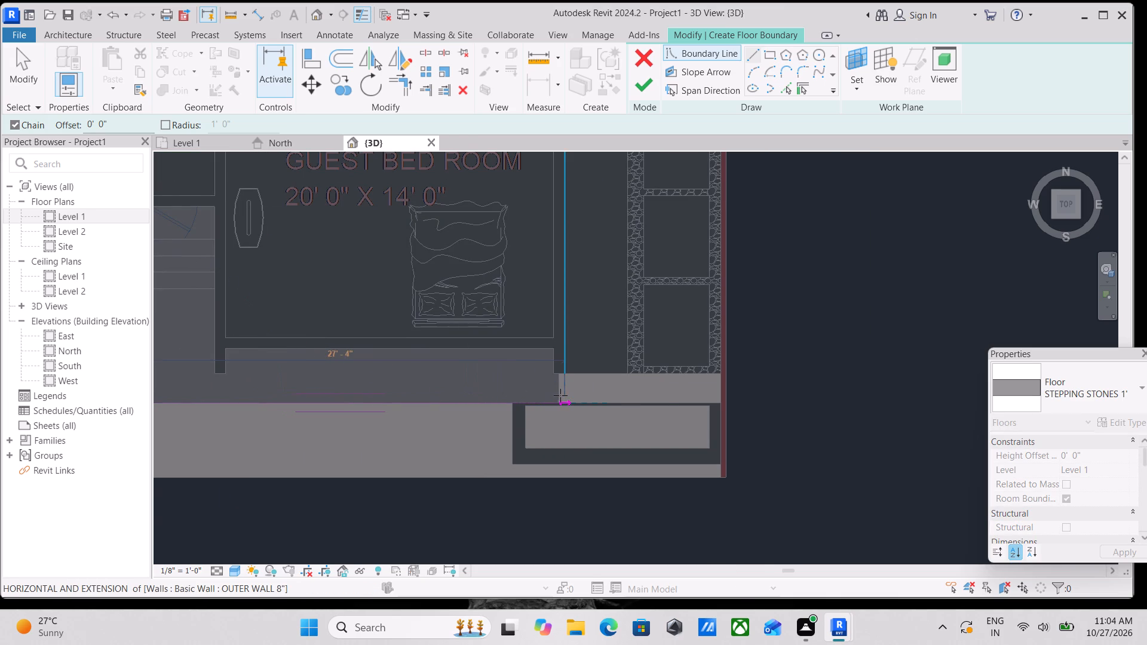
scroll(560, 395, "up", 8)
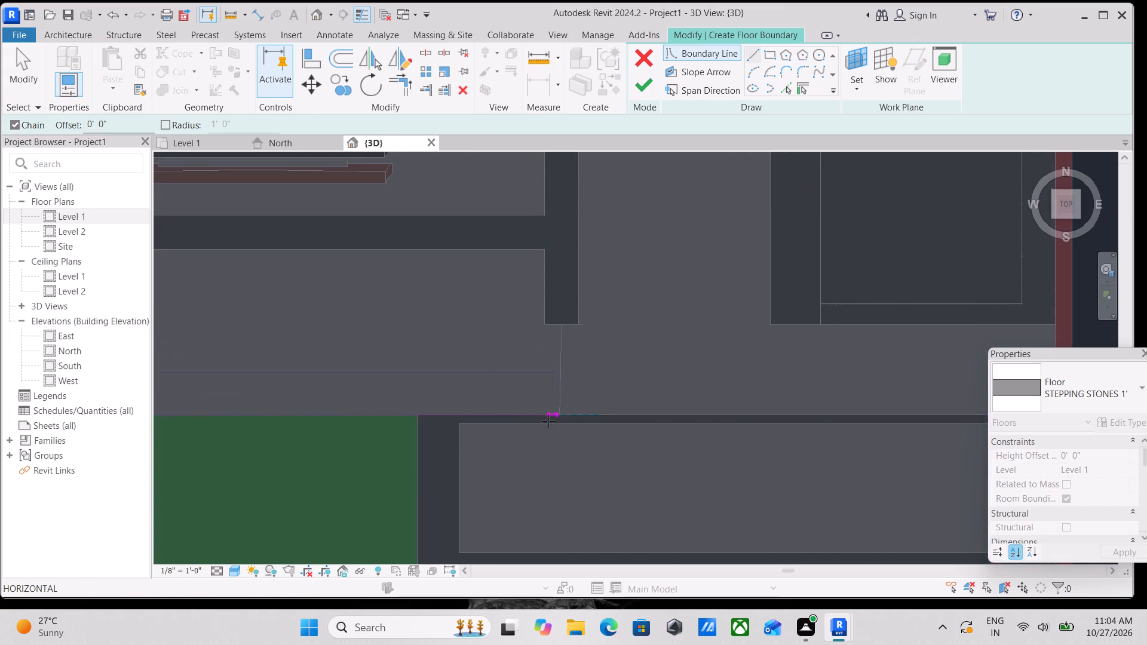
left_click(558, 418)
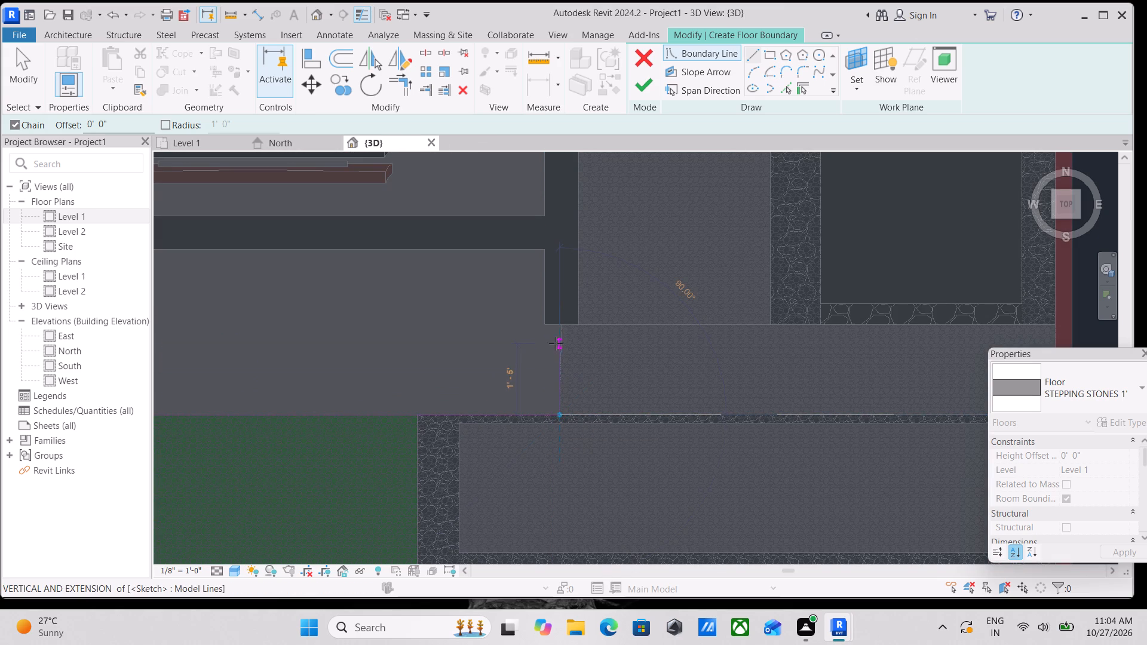
Sketch the side boundary about 3'-4" up to the guest bedroom's front wall, plus a short 3" line joining the wall's inner corner.
scroll(557, 328, "up", 5)
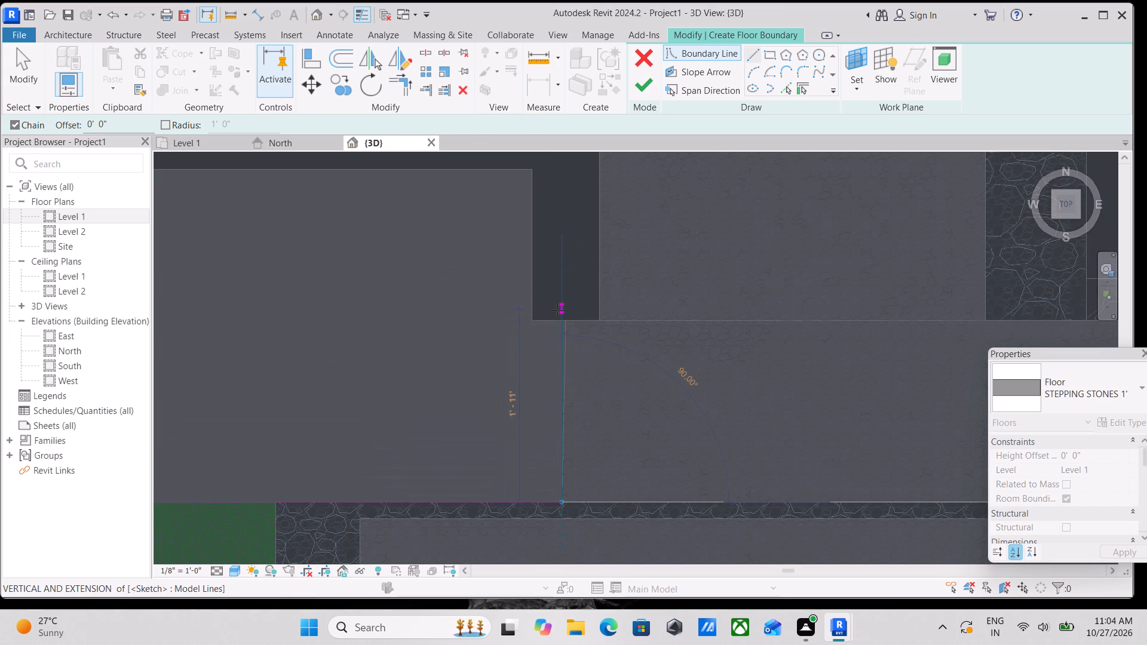
scroll(560, 312, "up", 1)
scroll(560, 312, "down", 2)
middle_click_drag(560, 312, 568, 361)
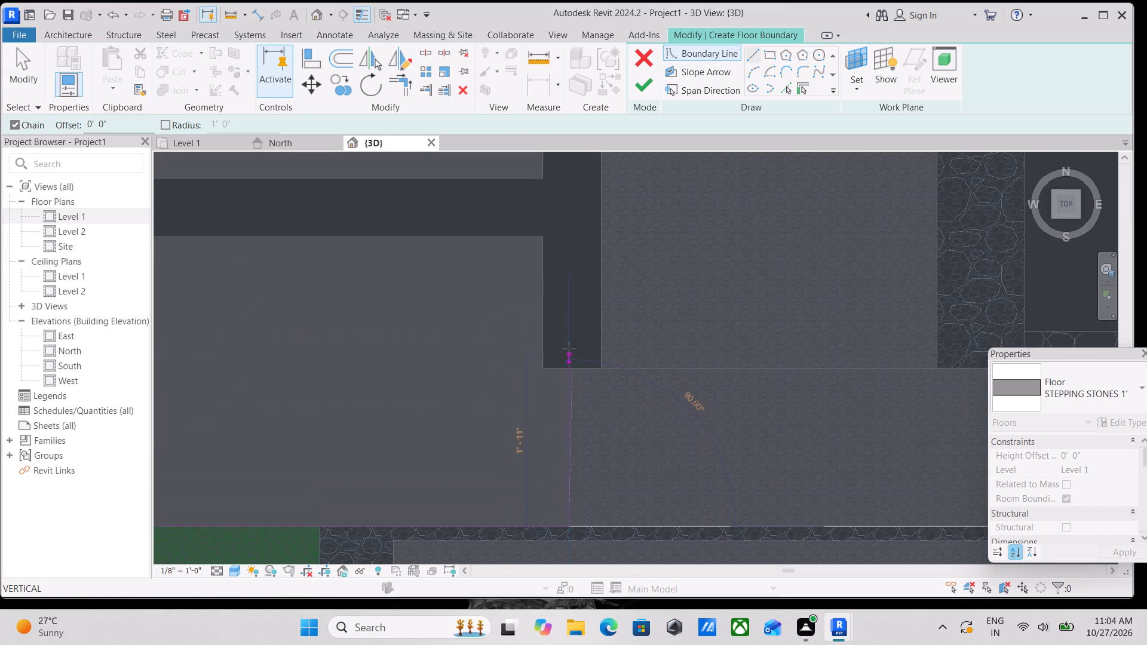
left_click(569, 234)
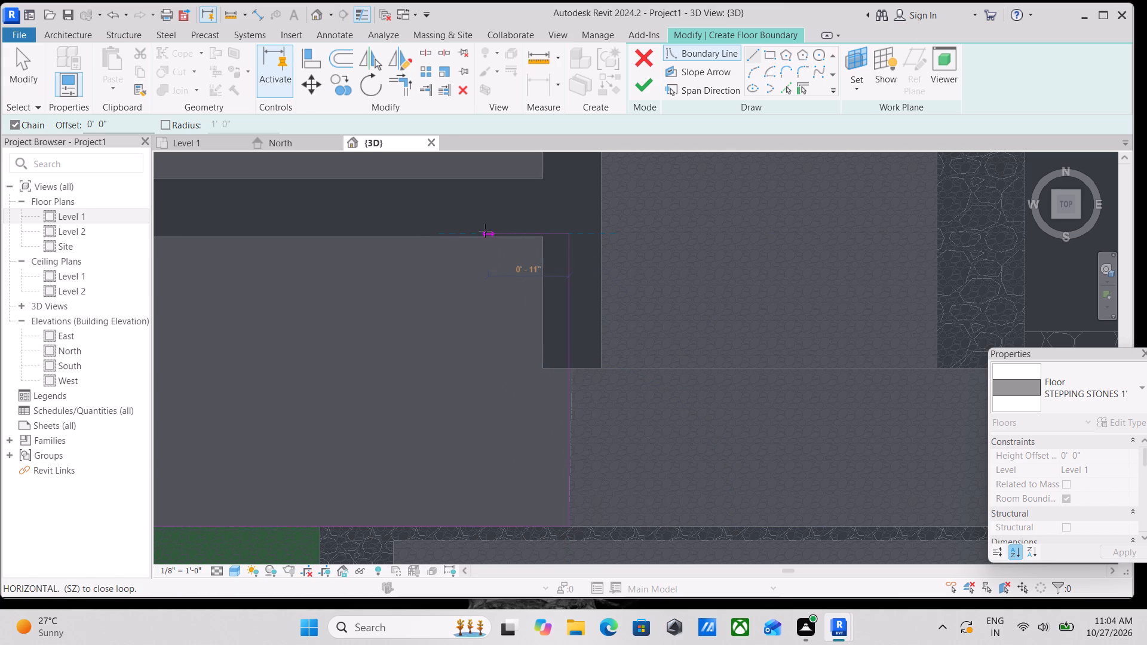
key("Escape")
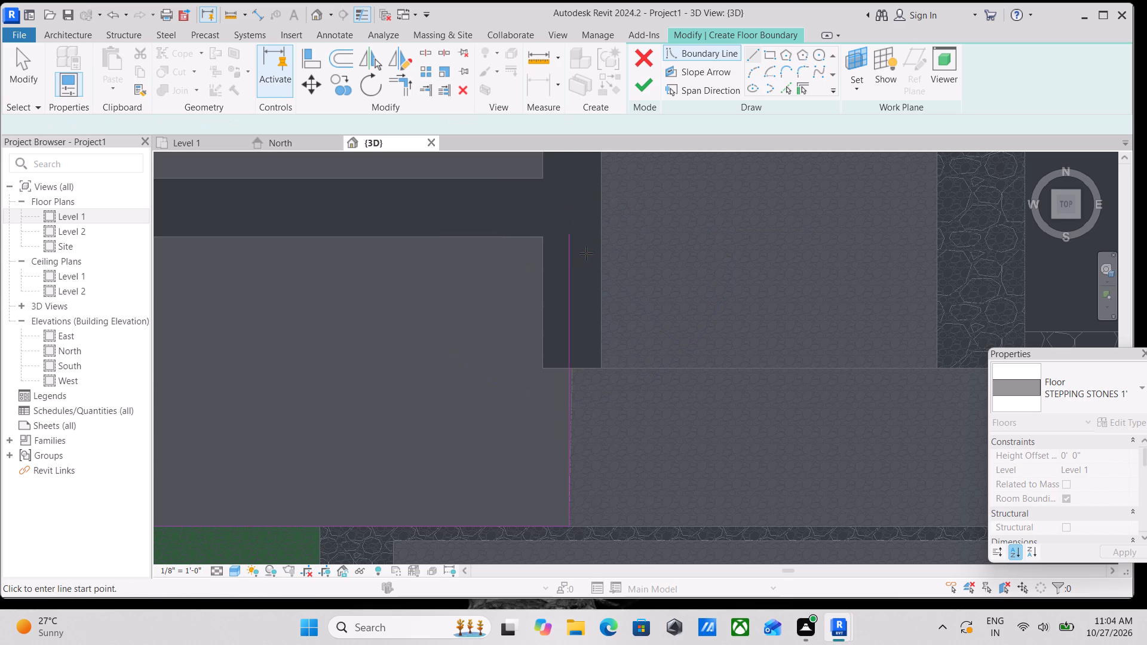
left_click(543, 237)
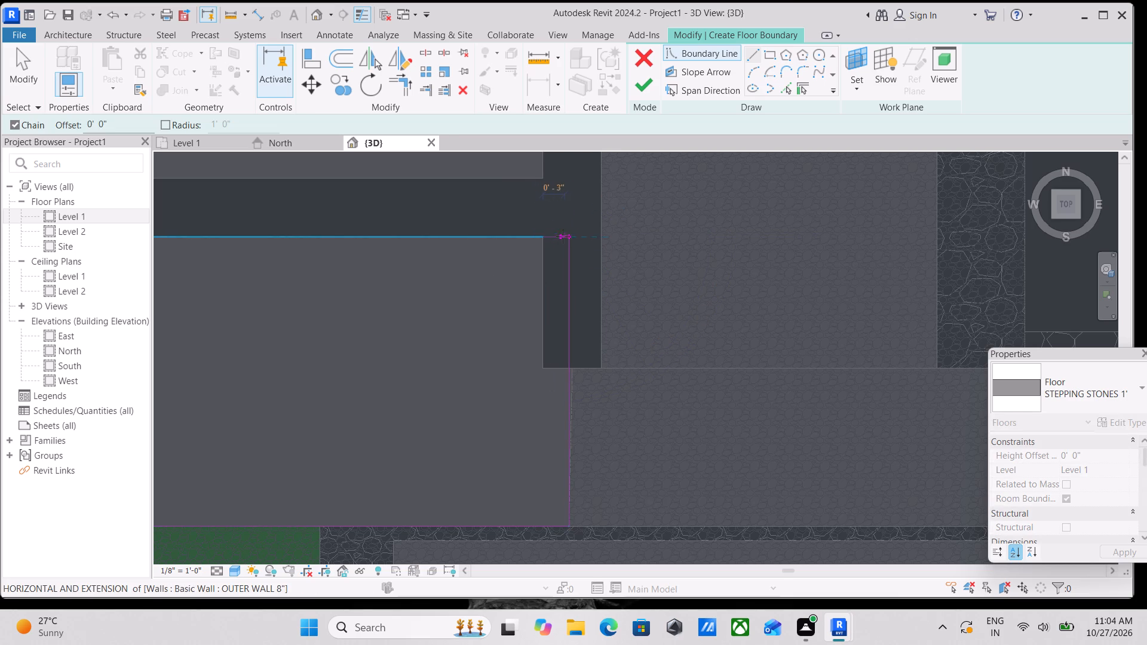
left_click(571, 236)
key("Escape")
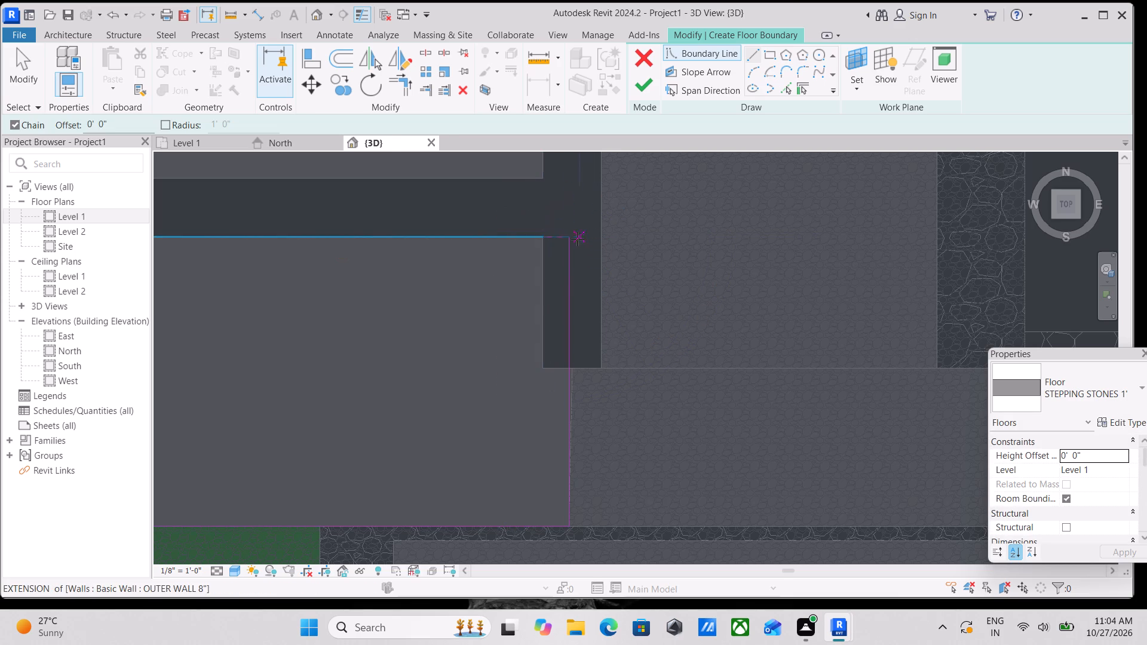
Sketch the boundary line along the outer face of the guest bedroom's front wall, about 20' to the wall beside the entrance steps.
scroll(529, 257, "up", 3)
left_click(552, 225)
scroll(412, 208, "down", 1)
middle_click_drag(412, 208, 899, 183)
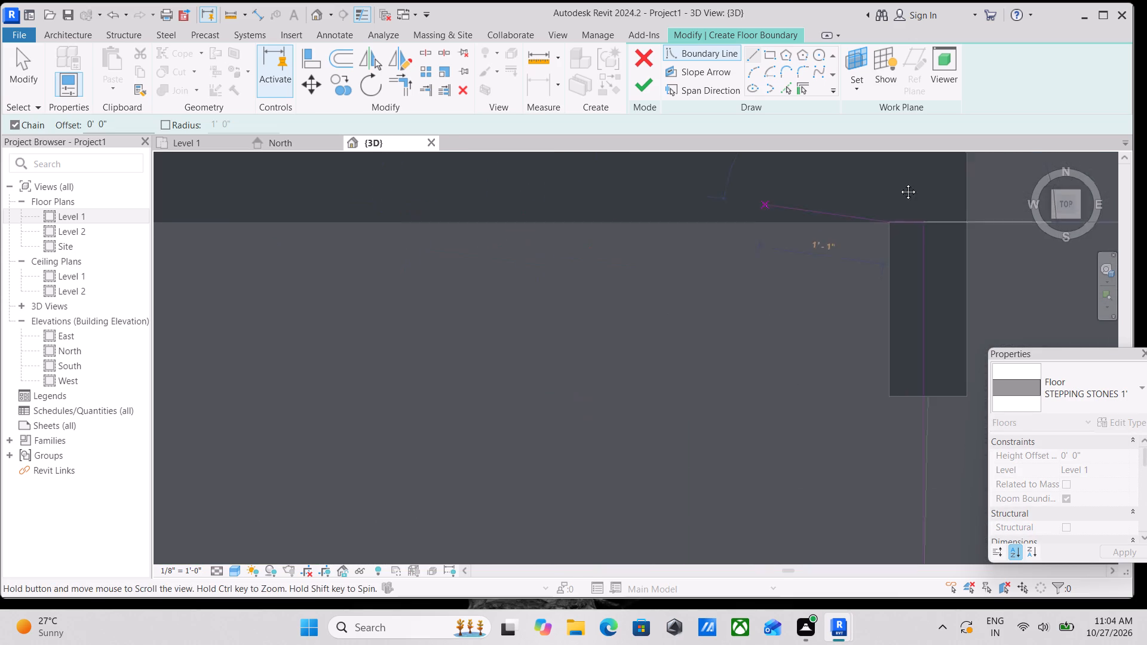
middle_click_drag(899, 183, 900, 183)
scroll(569, 192, "down", 2)
middle_click_drag(570, 192, 849, 196)
scroll(559, 213, "down", 2)
middle_click_drag(560, 213, 759, 217)
scroll(482, 234, "down", 3)
middle_click_drag(502, 232, 625, 244)
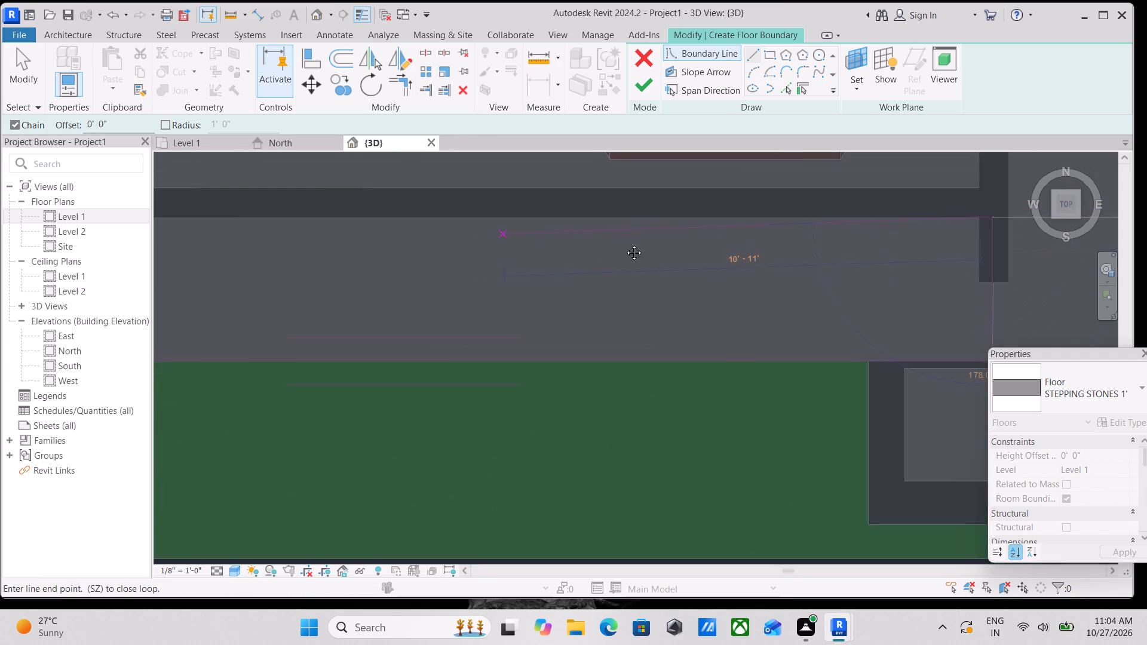
middle_click_drag(625, 244, 636, 242)
scroll(436, 245, "down", 2)
middle_click_drag(439, 245, 607, 242)
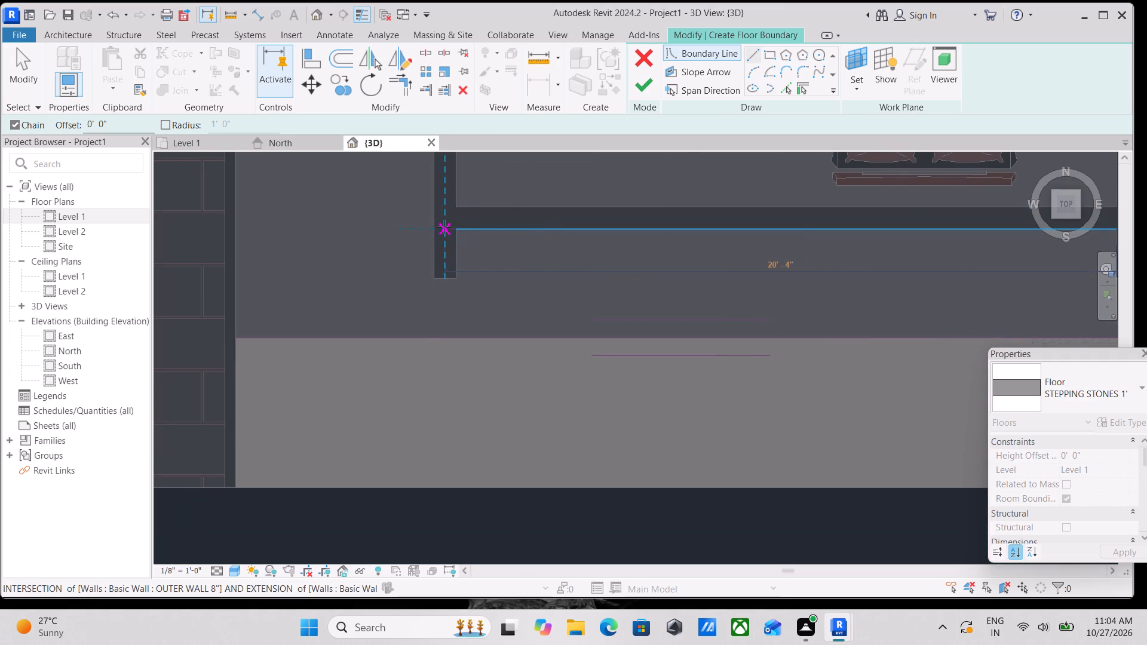
left_click(436, 227)
Sketch the floor boundary about 8'-8" along the wall beside the entrance steps, and about 6'-4" across to the car porch edge.
middle_click_drag(437, 226, 473, 321)
middle_click_drag(463, 199, 461, 273)
scroll(471, 153, "down", 1)
middle_click_drag(471, 153, 465, 303)
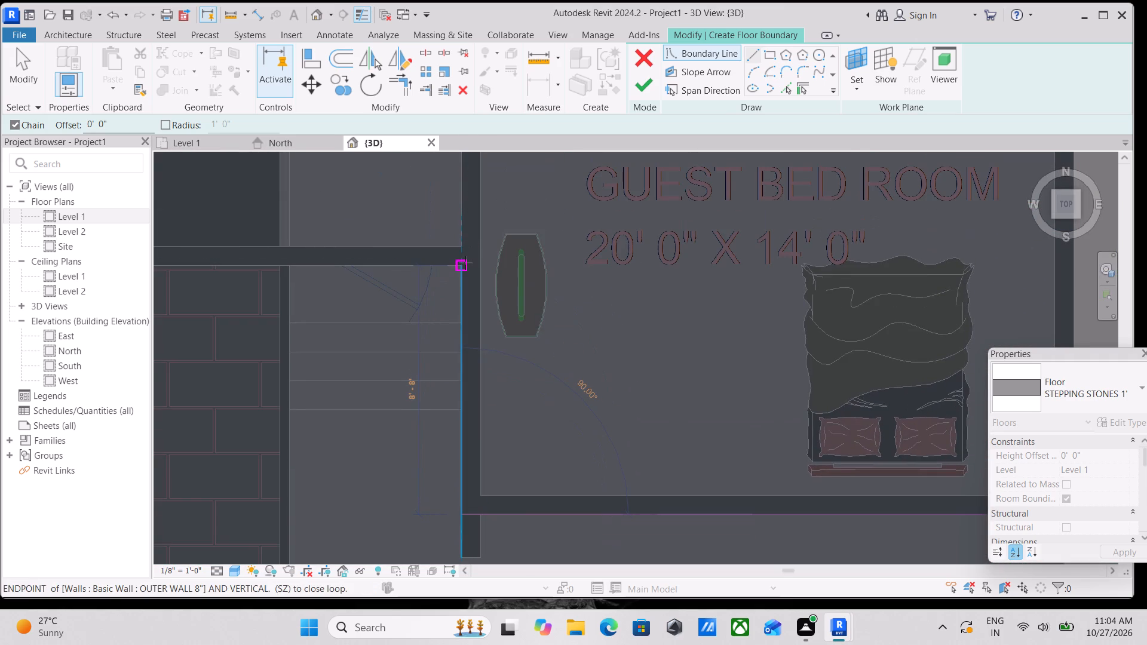
scroll(467, 250, "down", 2)
middle_click_drag(467, 250, 474, 336)
scroll(474, 342, "down", 3)
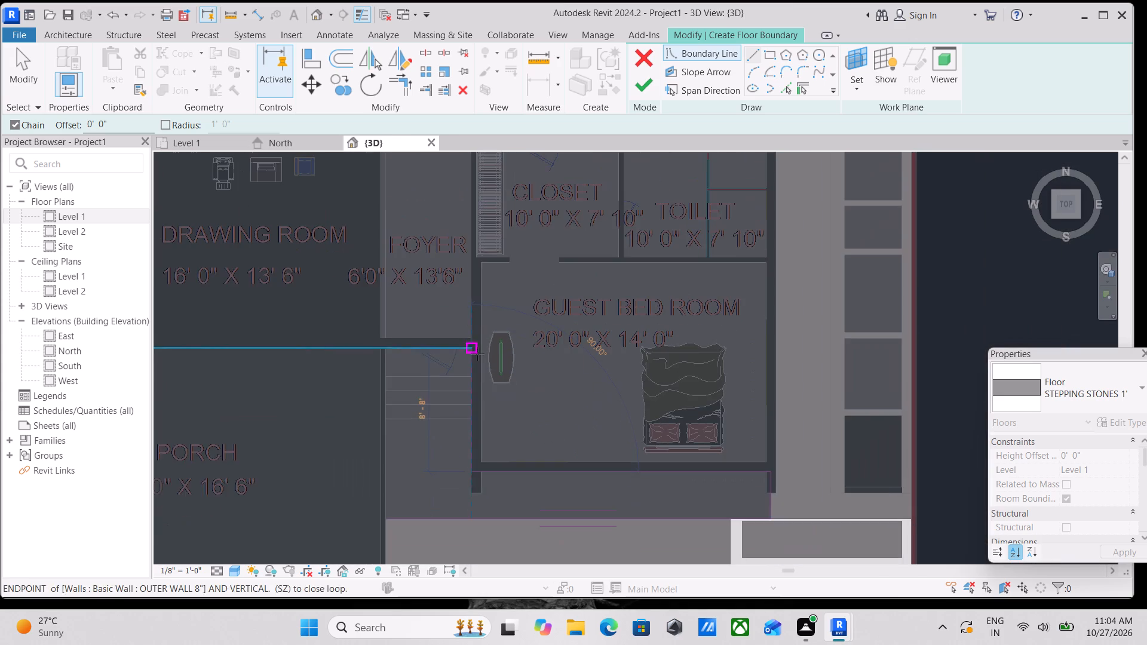
middle_click_drag(477, 359, 467, 414)
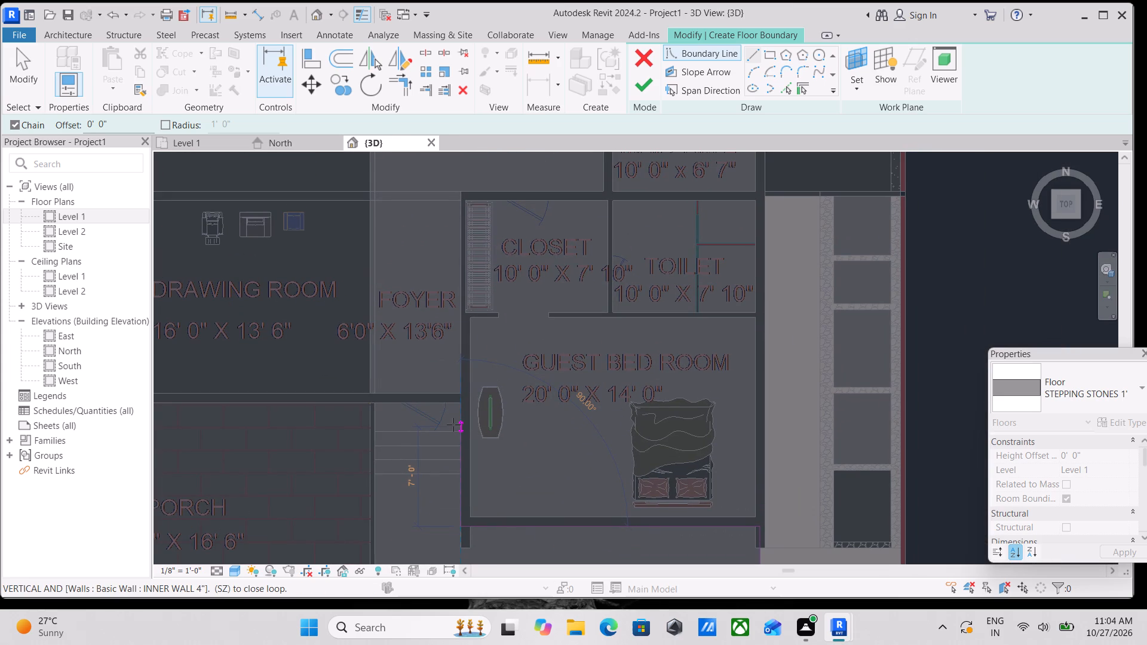
scroll(451, 422, "up", 2)
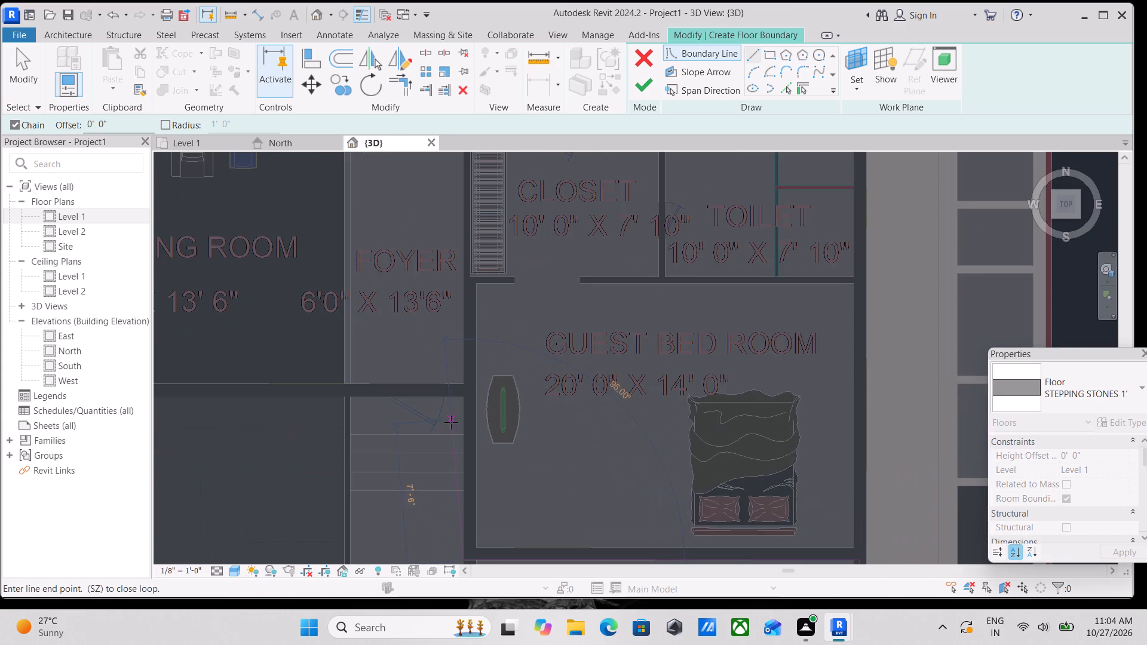
scroll(451, 422, "up", 5)
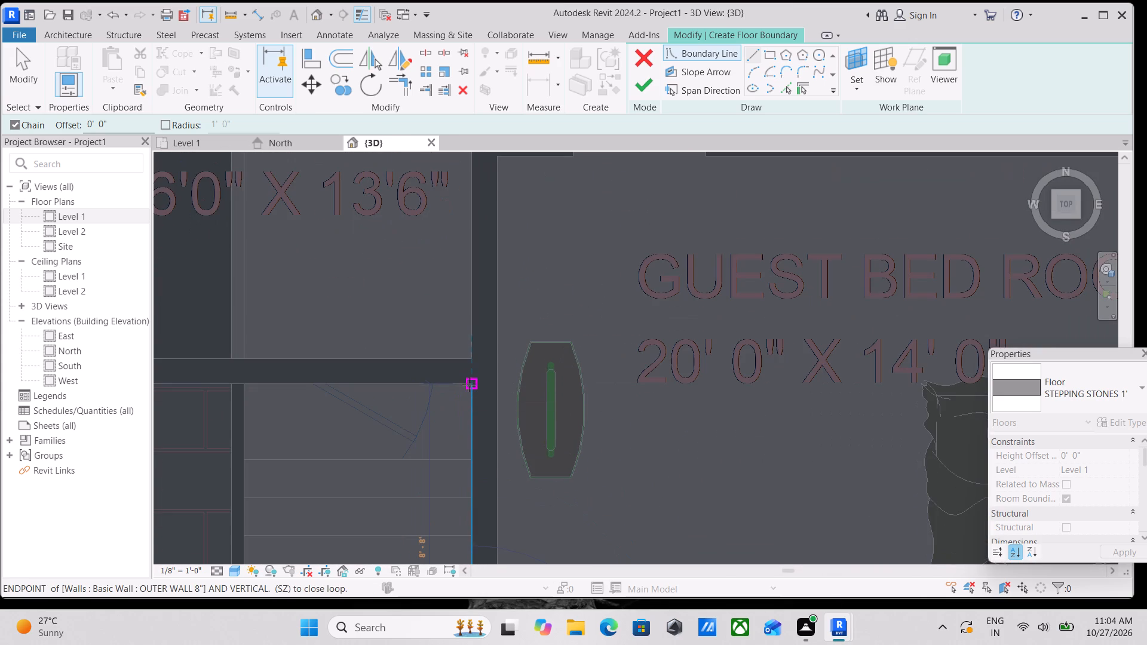
left_click(469, 378)
middle_click_drag(278, 373, 561, 321)
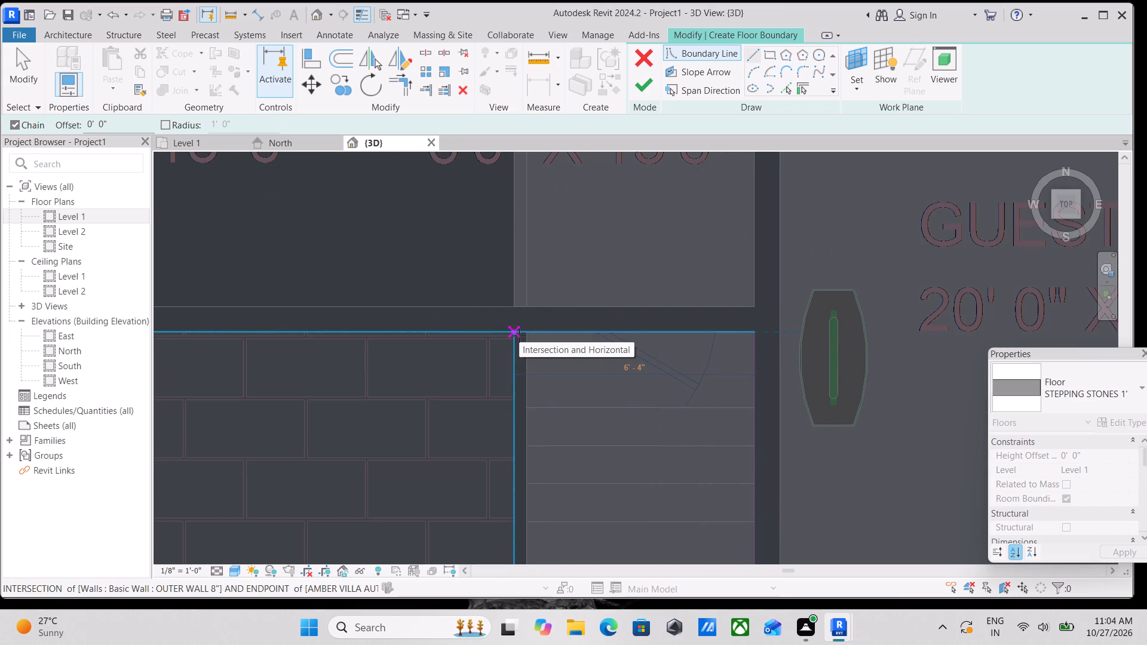
left_click(519, 336)
Sketch the boundary line along the car porch edge to the floor's front edge, closing the loop.
middle_click_drag(525, 443, 536, 244)
scroll(524, 408, "down", 2)
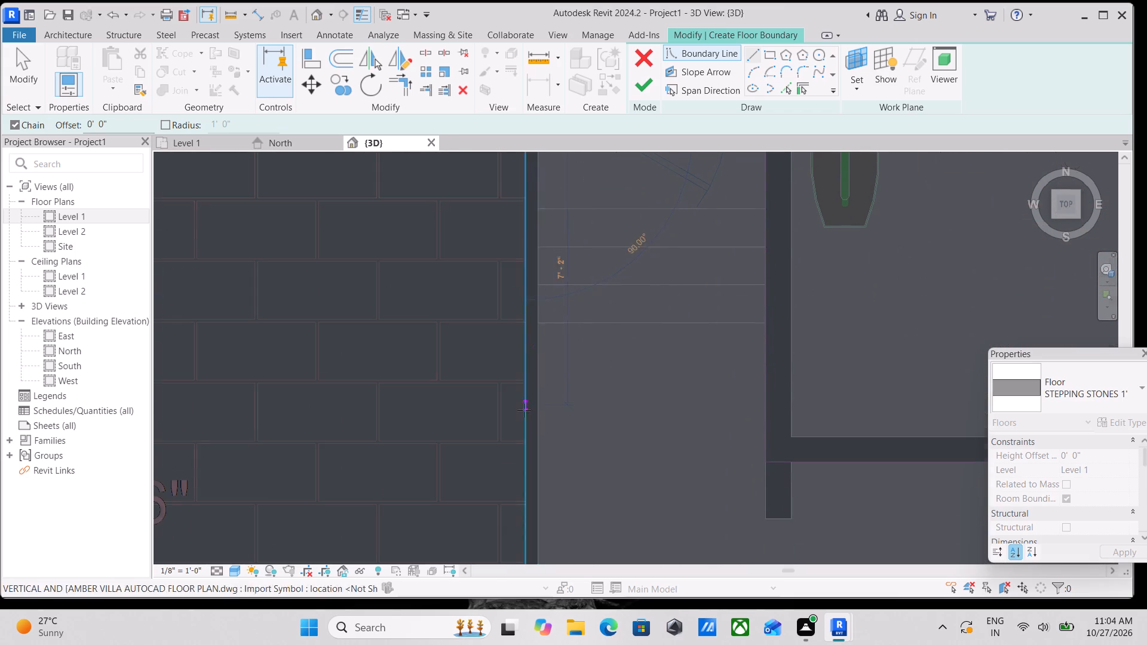
scroll(524, 410, "down", 2)
middle_click_drag(524, 410, 544, 105)
scroll(532, 259, "down", 1)
middle_click_drag(532, 259, 510, 305)
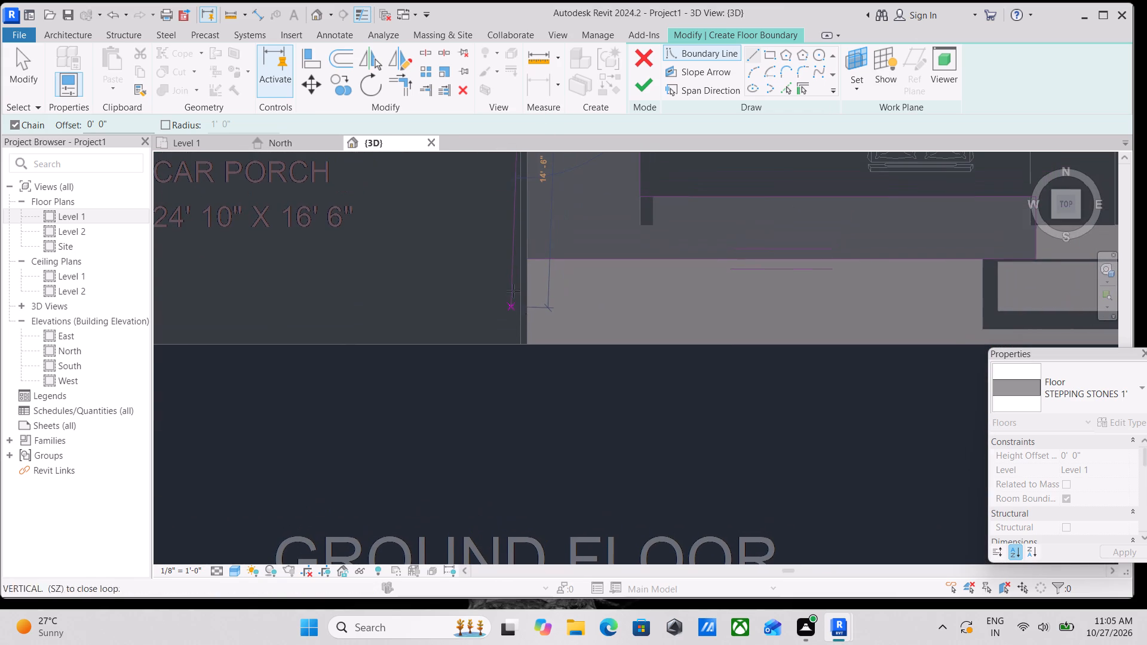
scroll(523, 257, "up", 3)
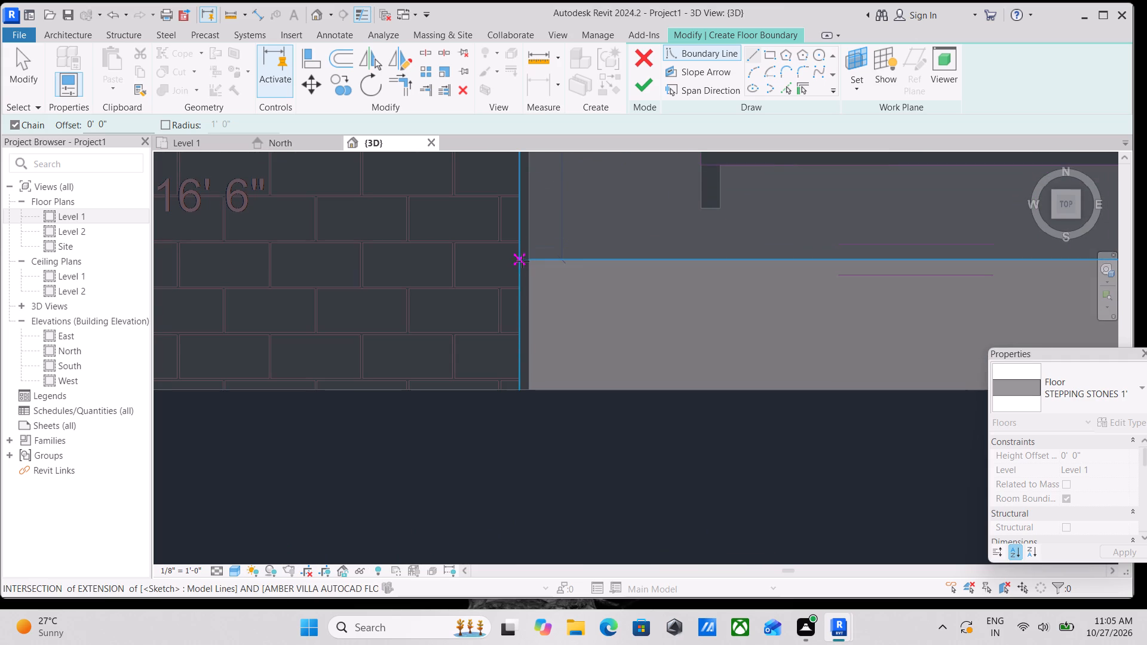
left_click(522, 262)
left_click(528, 259)
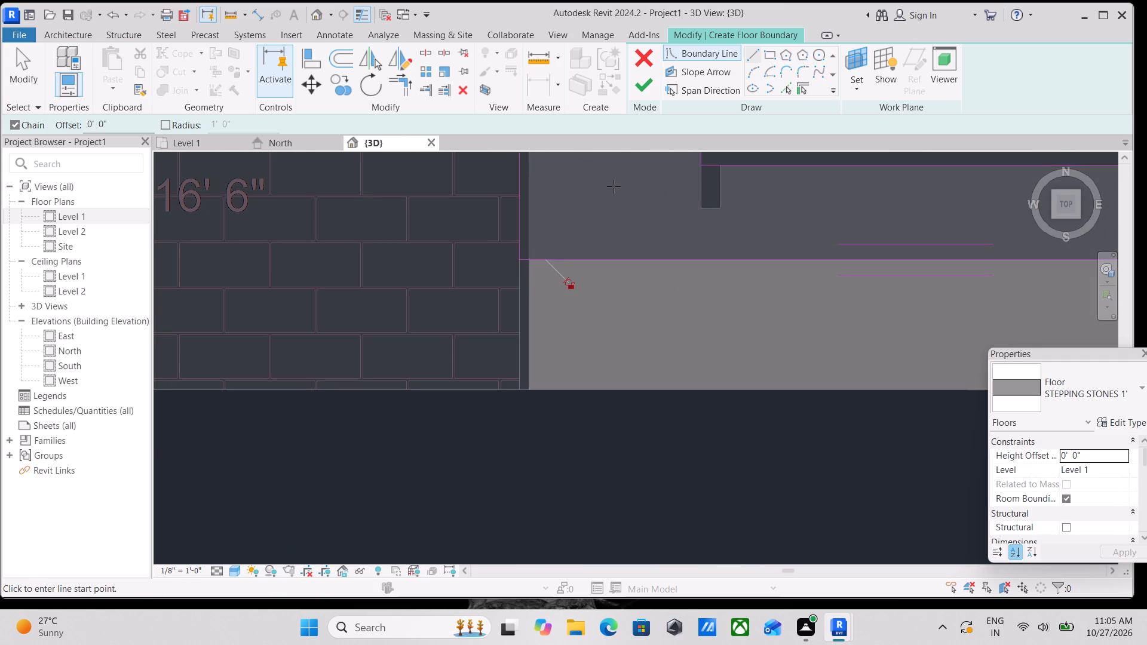
Finish the floor sketch covering the entrance steps area and the strip in front of the guest bedroom.
scroll(614, 186, "down", 1)
middle_click_drag(614, 186, 436, 272)
left_click(640, 83)
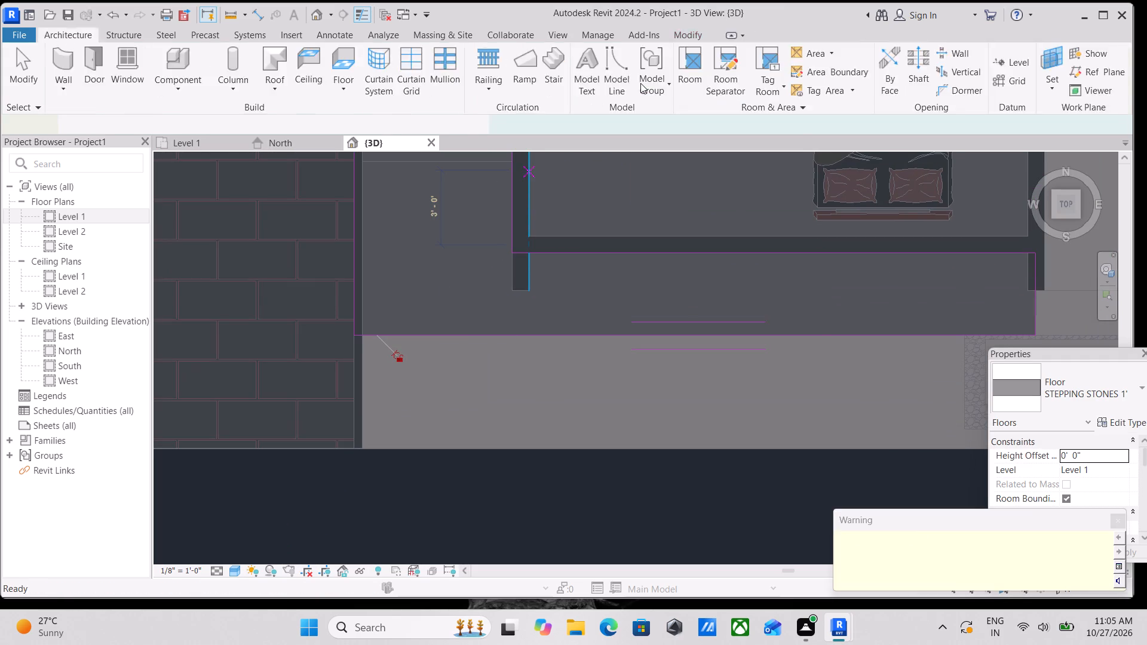
scroll(529, 105, "down", 4)
scroll(466, 286, "down", 2)
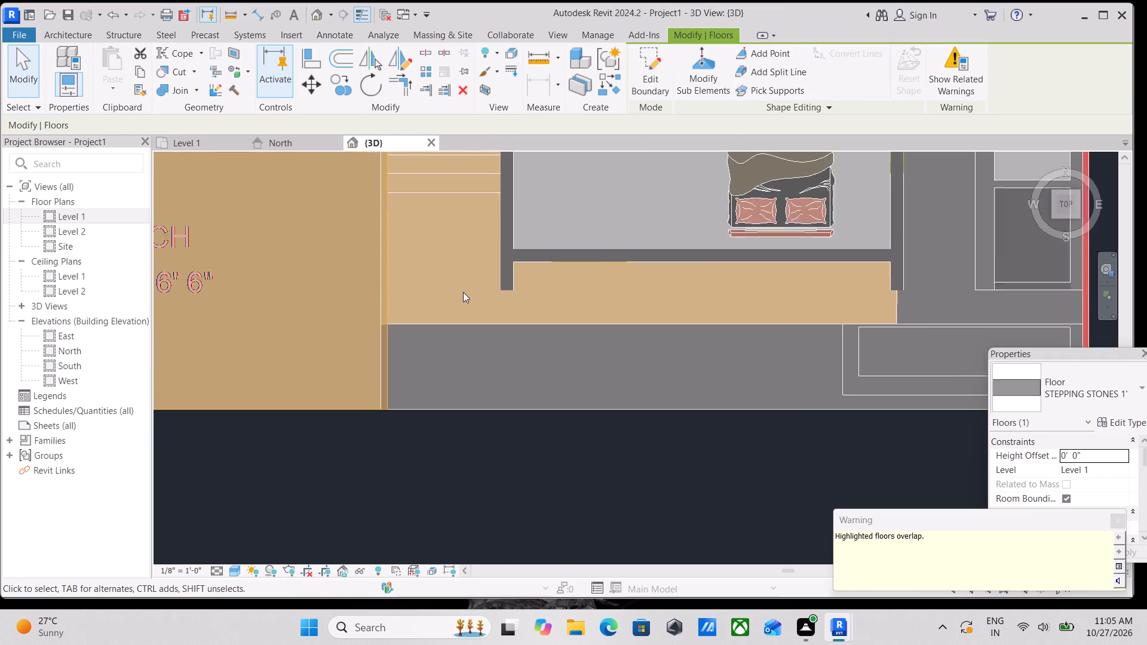
scroll(463, 292, "down", 1)
key("Escape")
scroll(550, 241, "down", 2)
scroll(452, 284, "down", 4)
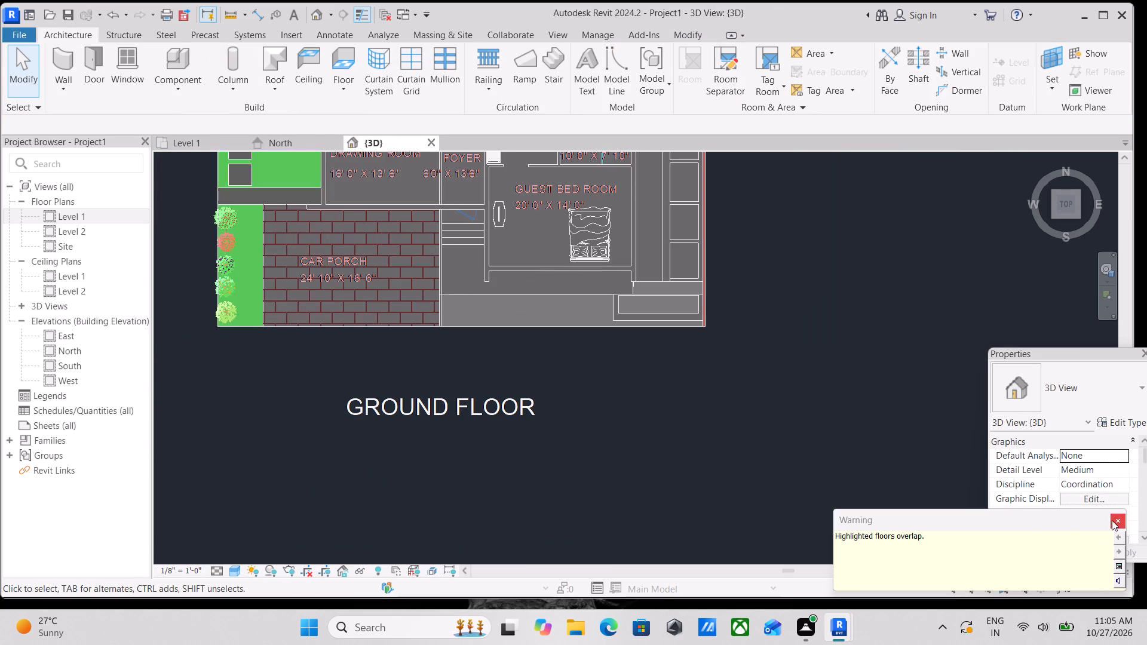
left_click(1112, 520)
Set the 3D view's visual style to Realistic.
scroll(628, 364, "down", 3)
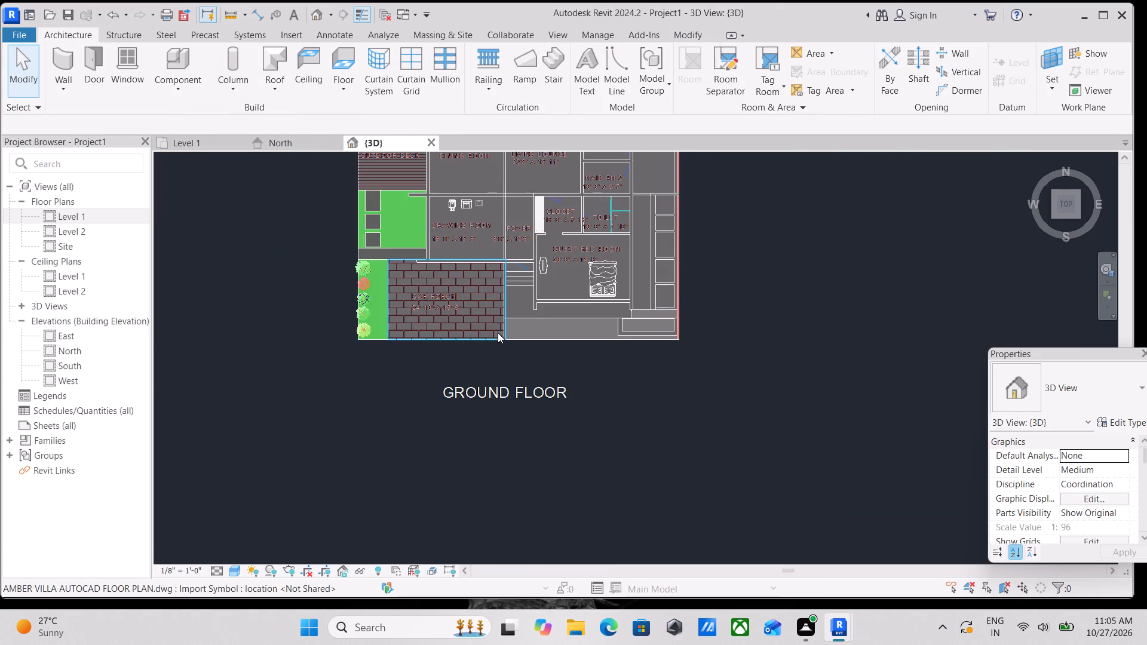
middle_click_drag(498, 333, 593, 195, "shift")
middle_click_drag(628, 320, 449, 95)
scroll(680, 481, "up", 2)
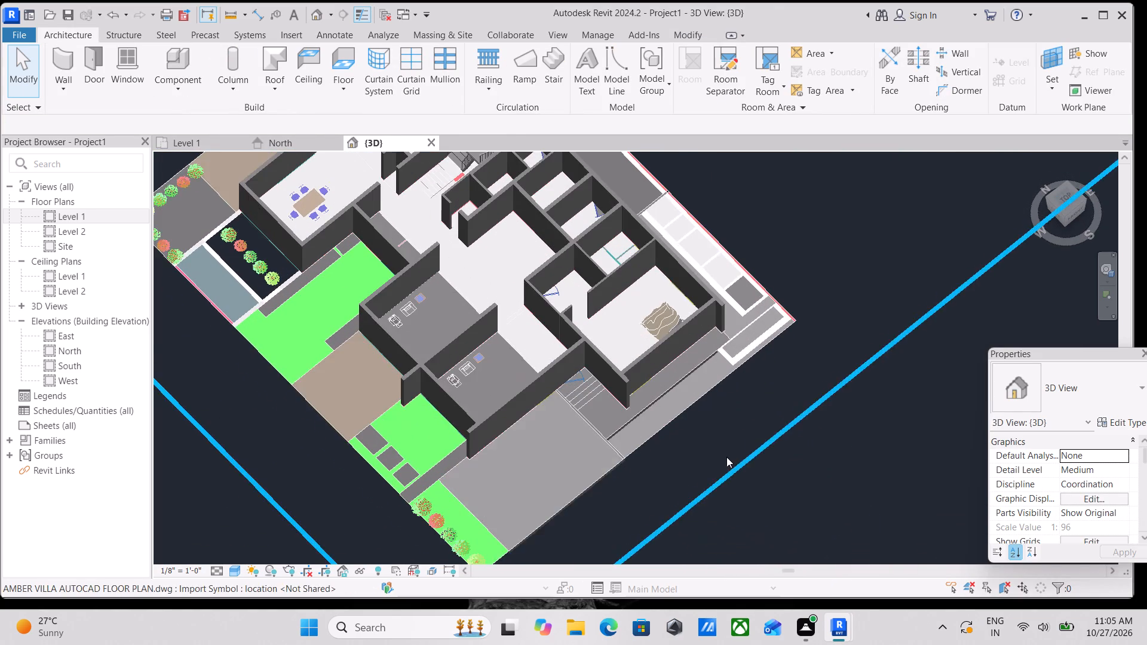
middle_click_drag(700, 417, 674, 361)
scroll(615, 360, "up", 9, "shift")
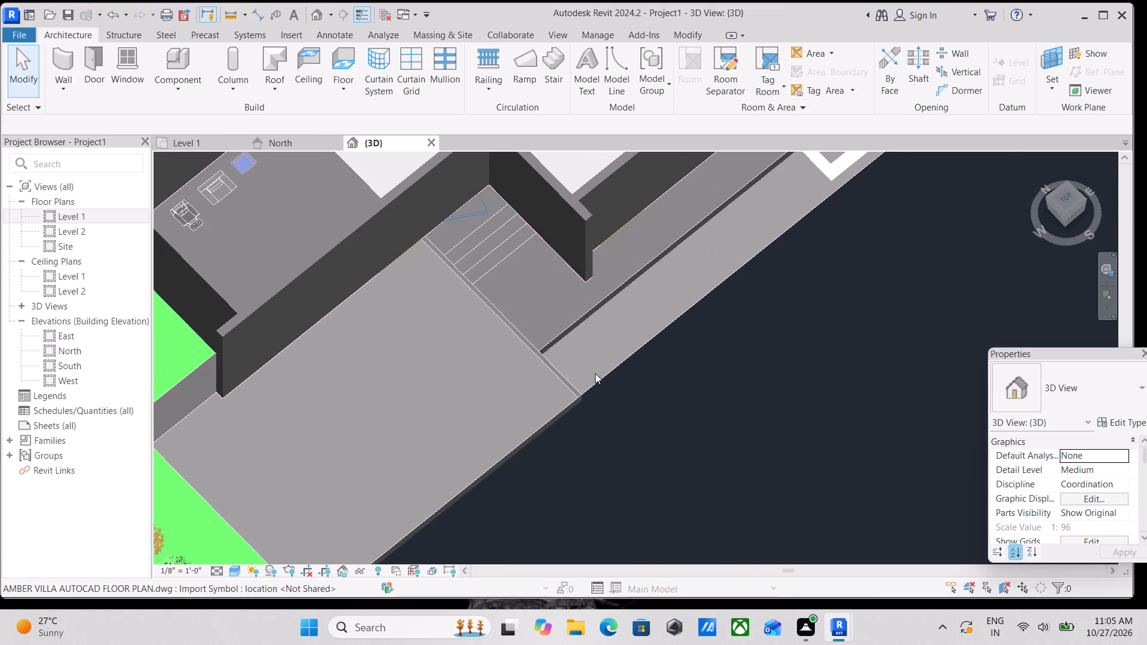
scroll(590, 367, "up", 3)
scroll(589, 367, "down", 7)
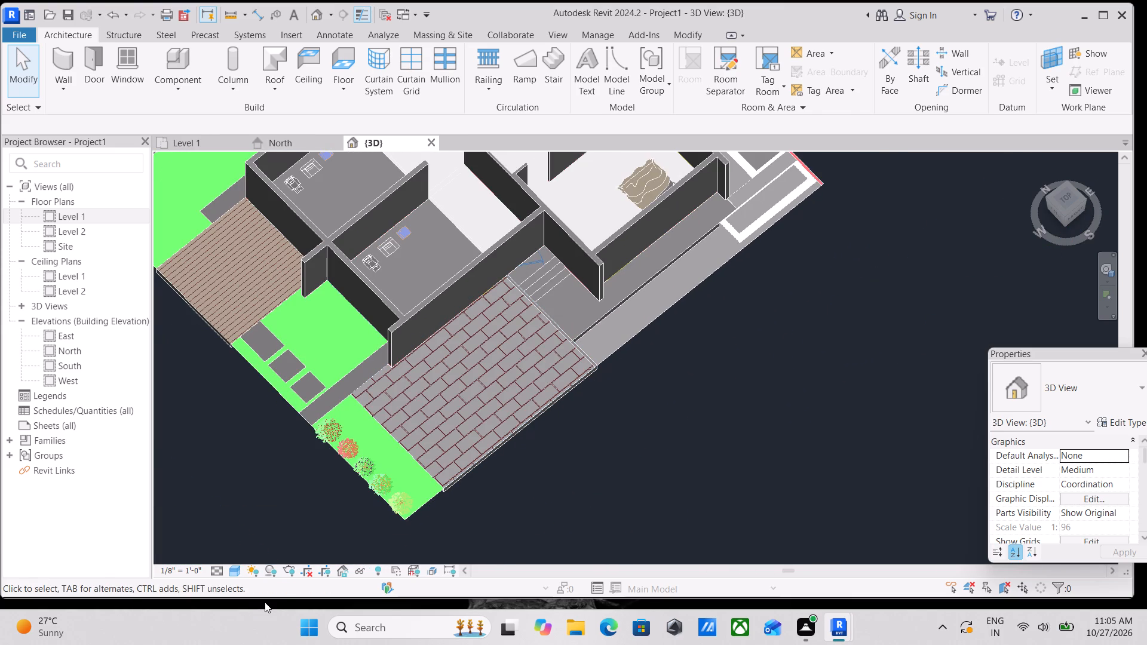
left_click(228, 575)
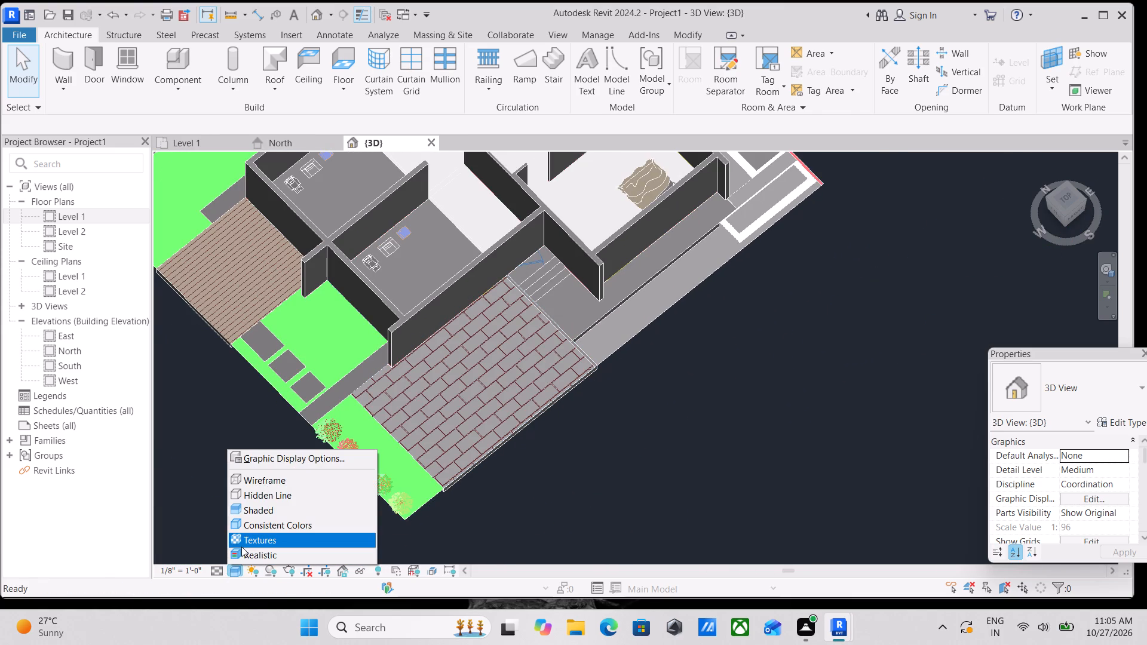
left_click(263, 554)
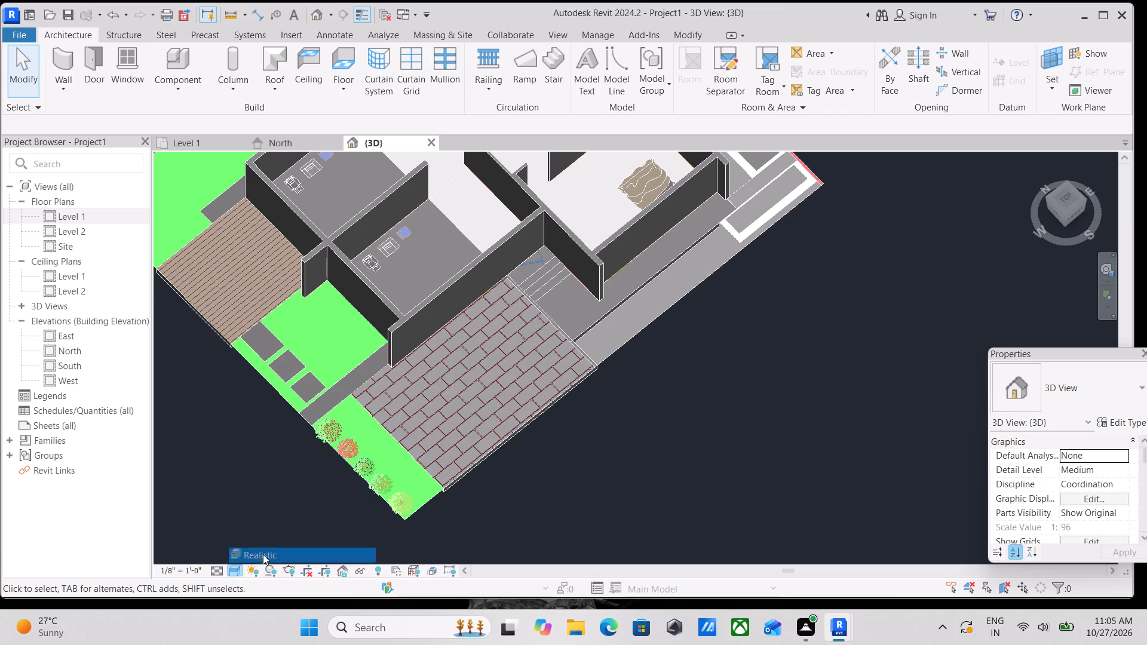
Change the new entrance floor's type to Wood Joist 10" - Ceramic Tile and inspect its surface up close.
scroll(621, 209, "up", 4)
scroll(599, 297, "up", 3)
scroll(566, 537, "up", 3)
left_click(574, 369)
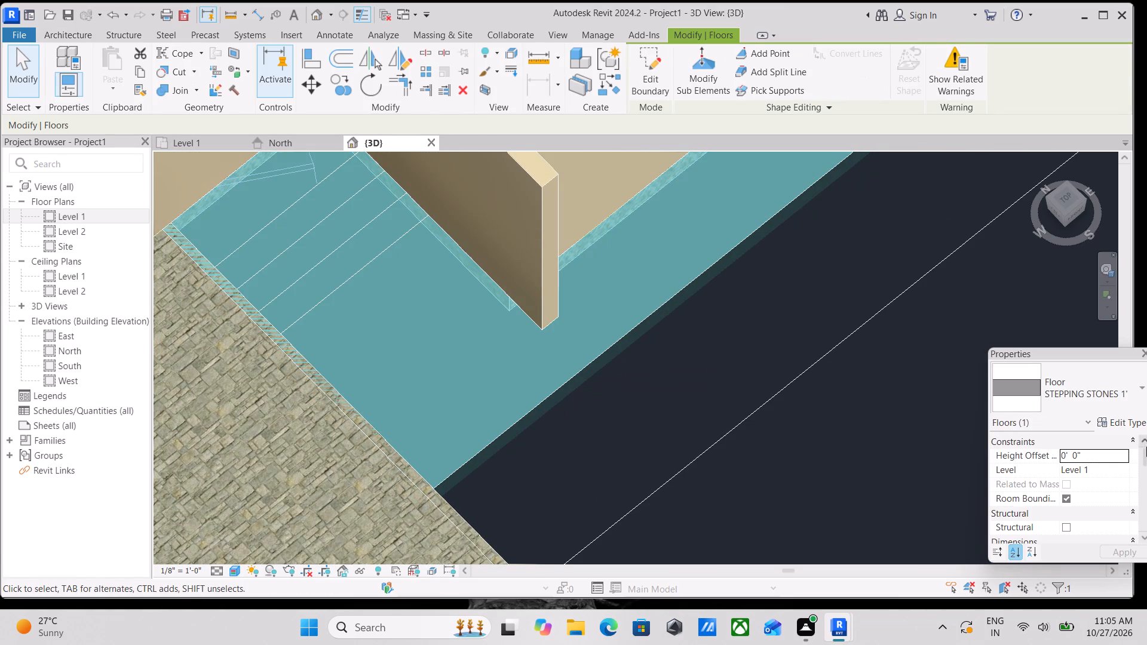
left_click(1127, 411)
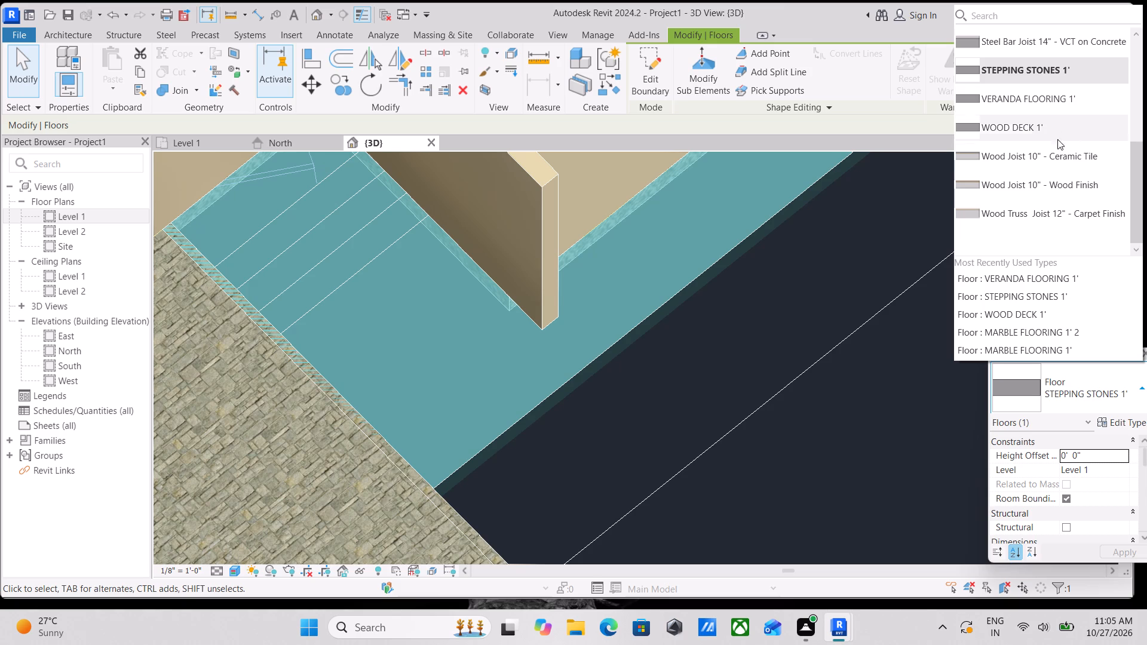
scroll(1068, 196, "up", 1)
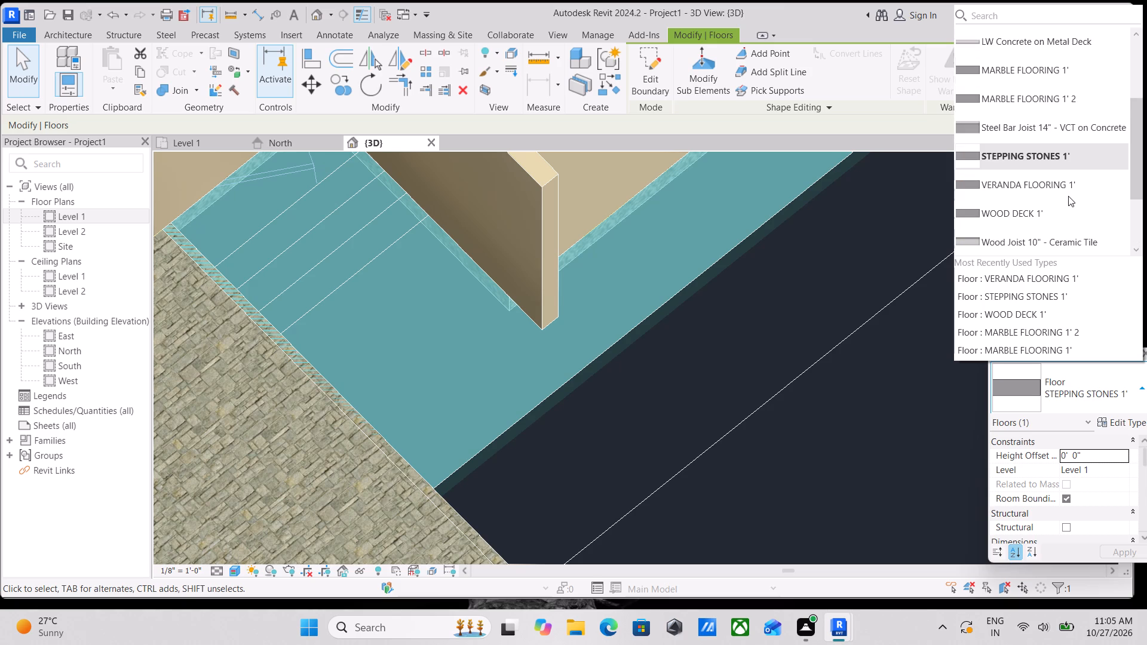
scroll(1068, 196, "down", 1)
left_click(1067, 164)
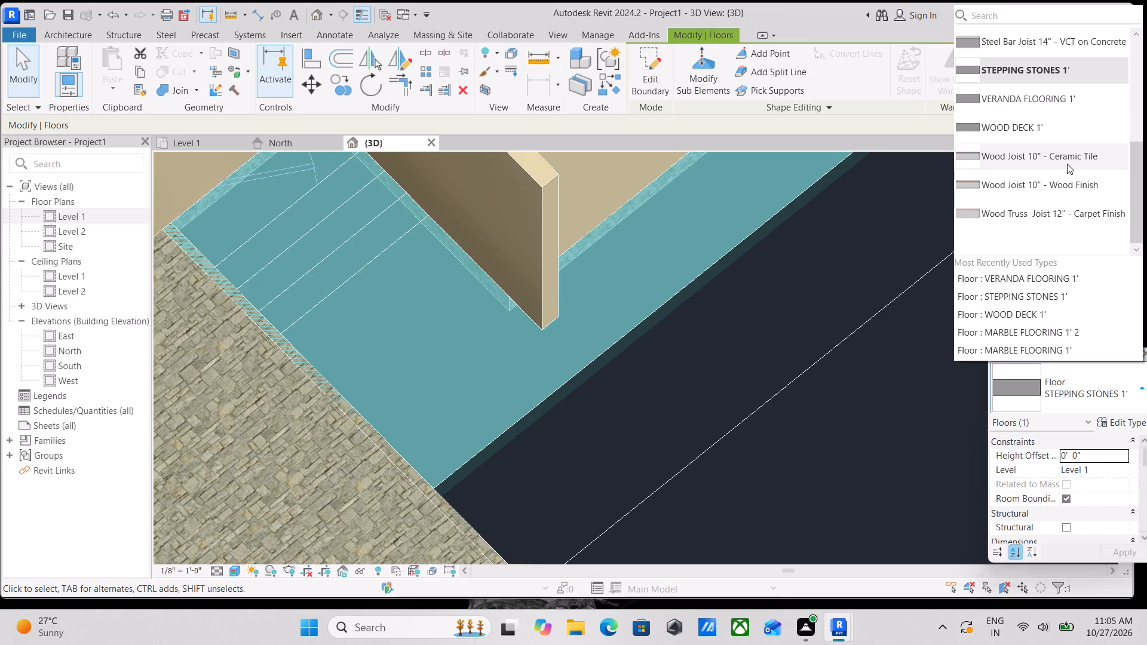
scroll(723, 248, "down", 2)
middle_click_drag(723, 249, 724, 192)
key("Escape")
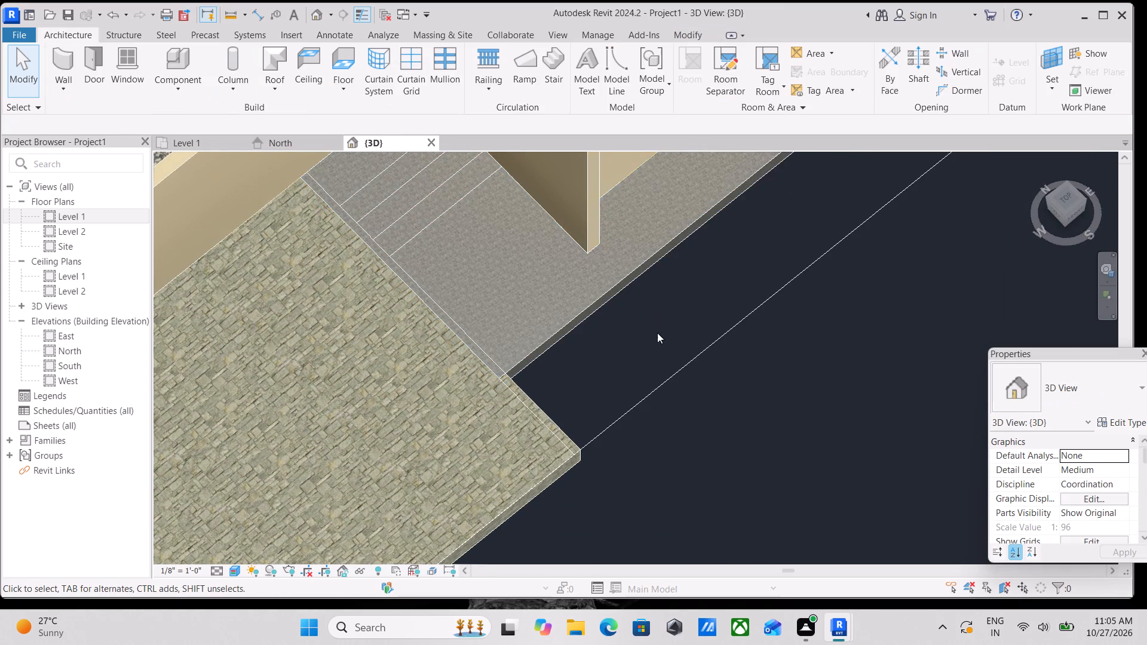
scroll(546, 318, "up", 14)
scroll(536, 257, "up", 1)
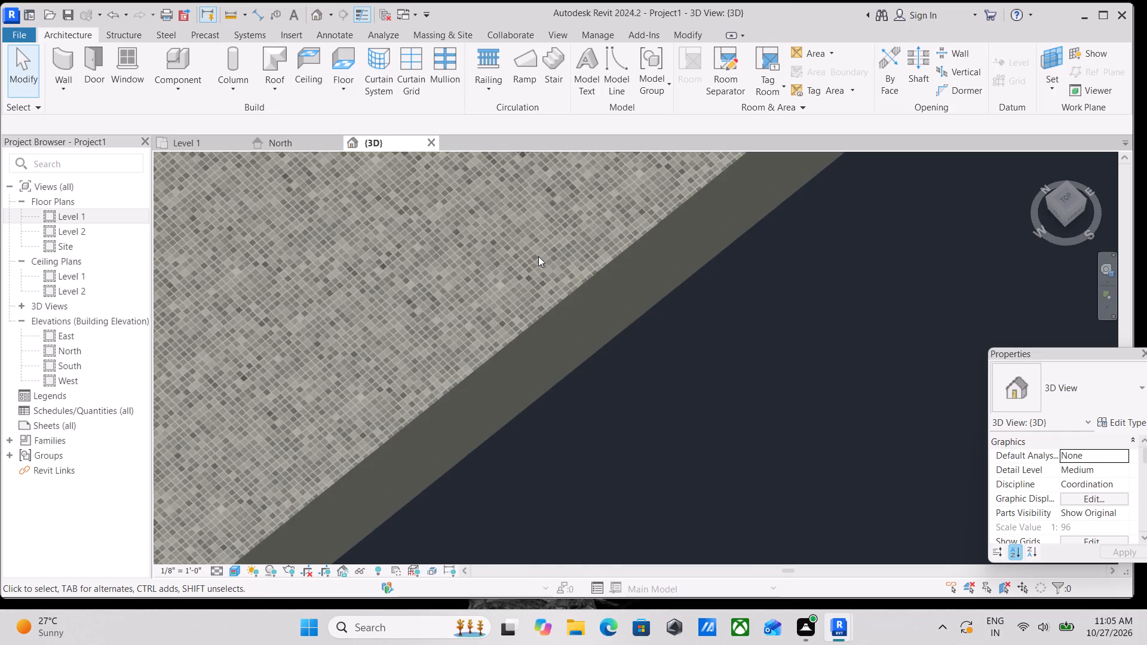
Change the entrance floor's type to VERANDA FLOORING 1'.
scroll(539, 257, "down", 10)
left_click(523, 298)
scroll(523, 298, "down", 5)
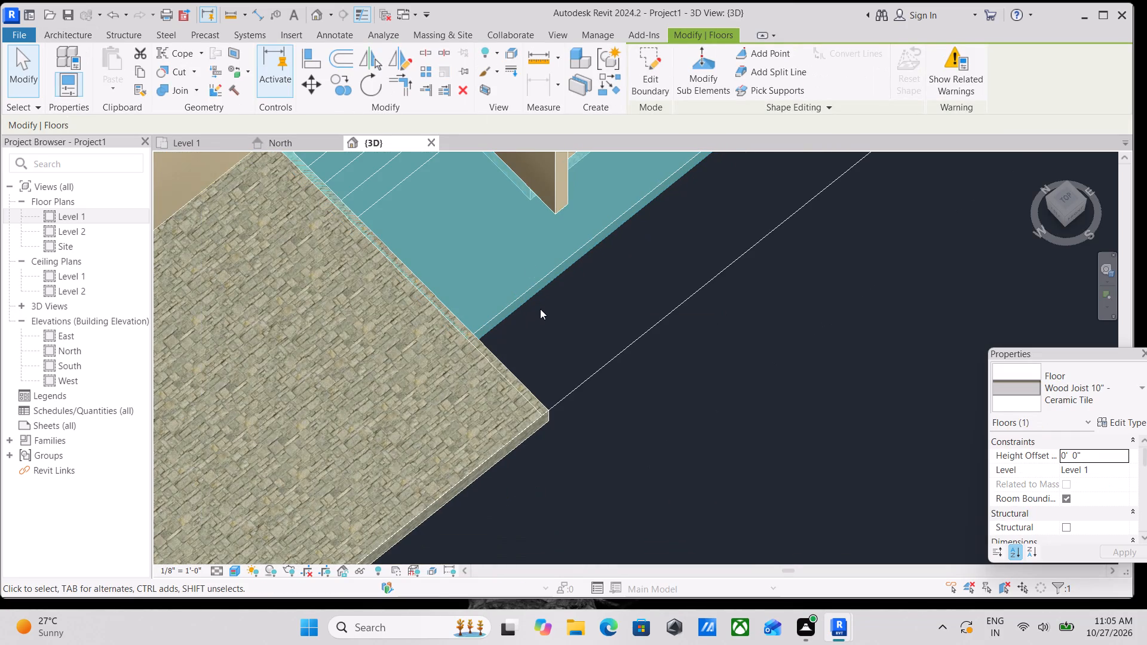
left_click(1139, 401)
scroll(1099, 275, "up", 2)
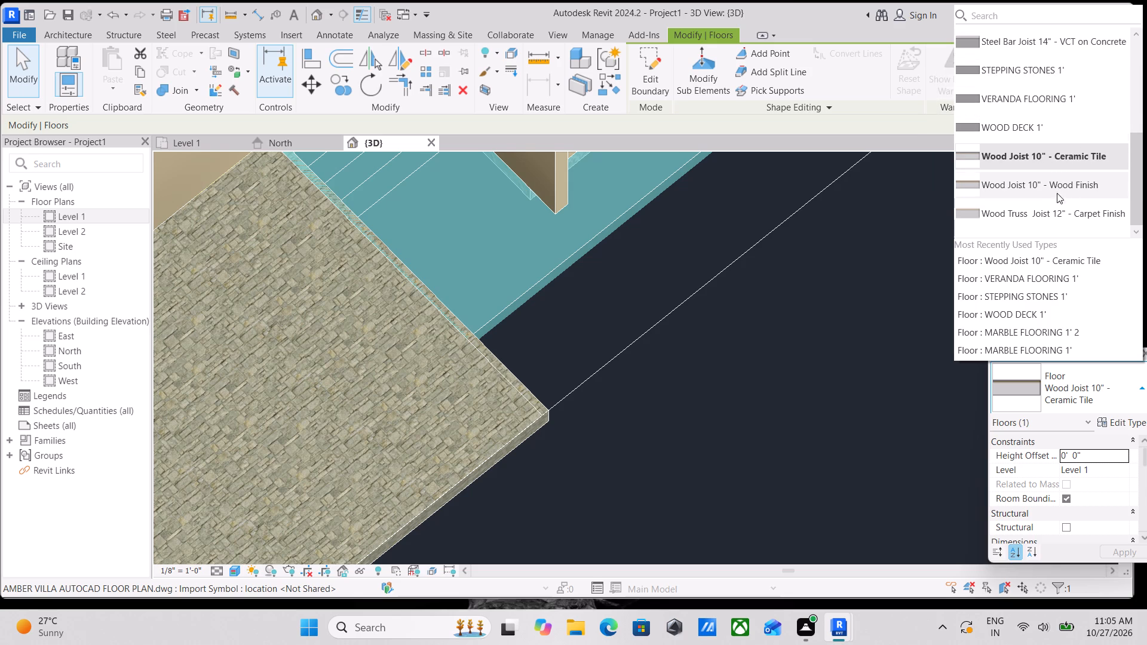
scroll(1059, 206, "down", 1)
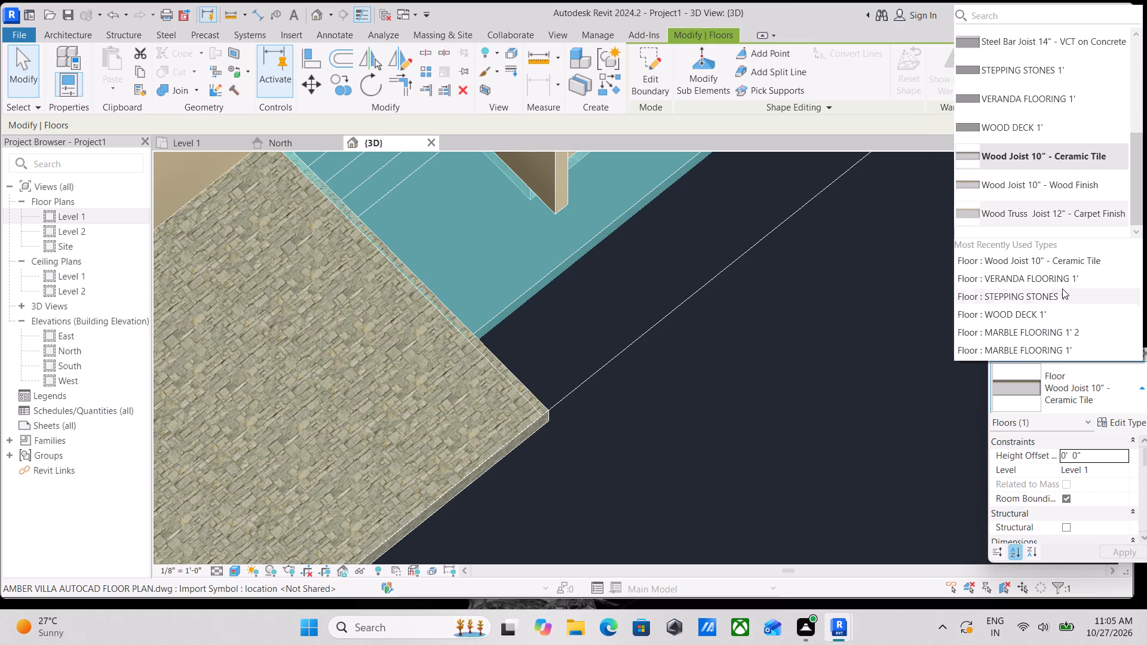
left_click(1064, 285)
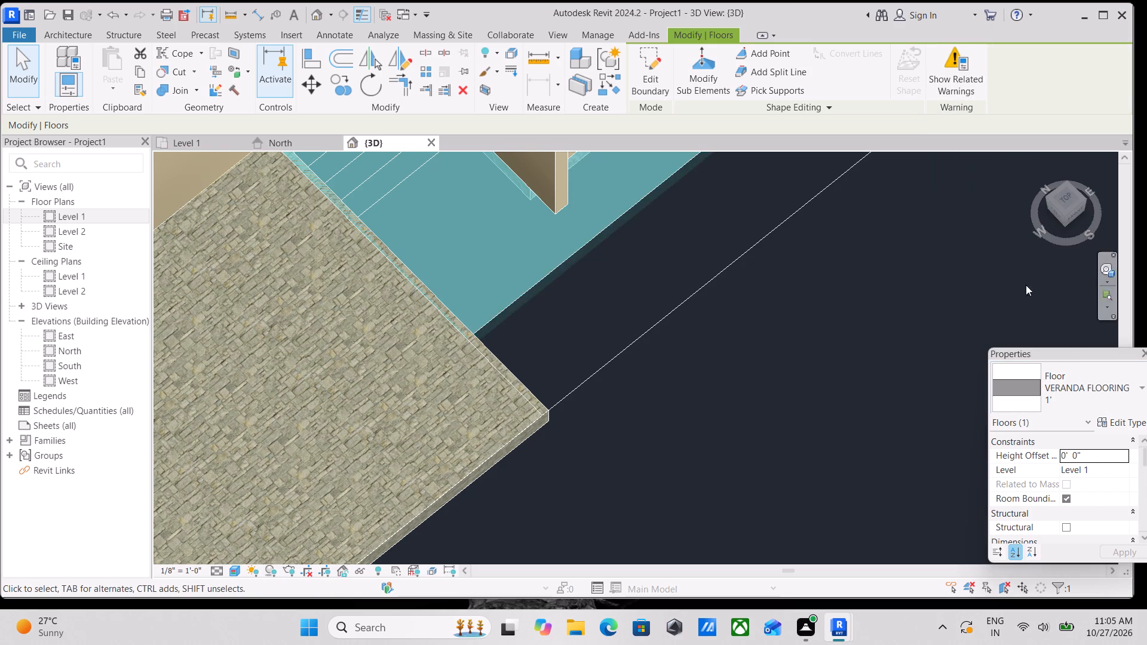
scroll(978, 275, "down", 2)
key("Escape")
scroll(815, 308, "down", 2)
key("Escape")
scroll(810, 315, "down", 3)
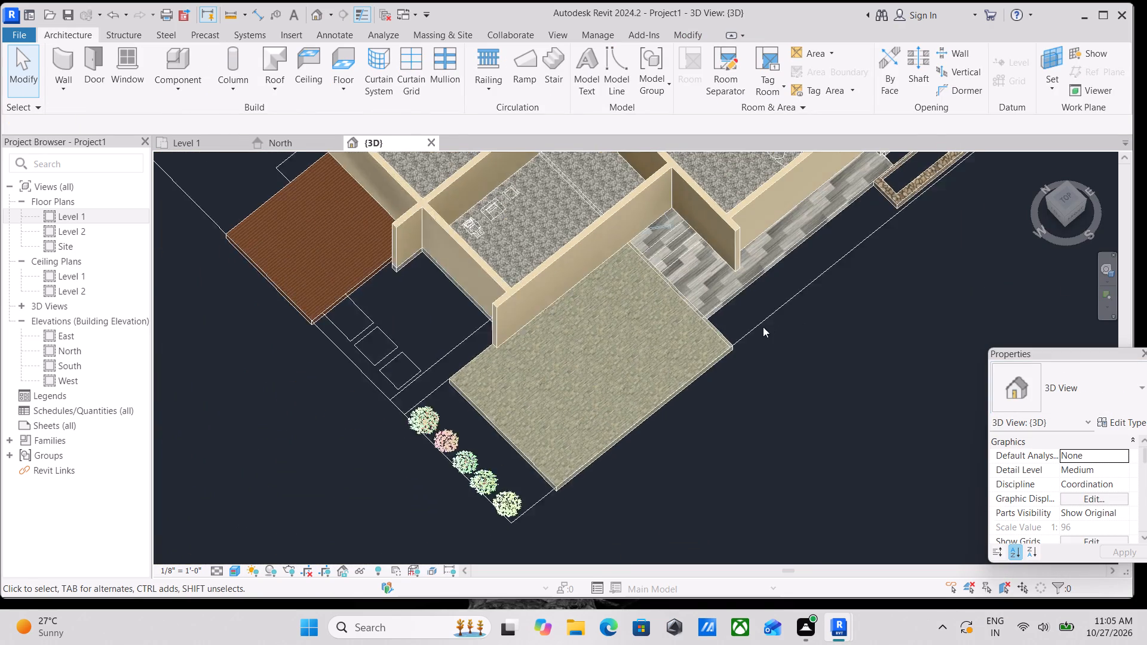
Examine the floor finishes around the villa, from the guest bedroom's outer corner through the interior to the wood deck.
scroll(763, 327, "down", 1)
middle_click_drag(802, 309, 736, 306, "shift")
middle_click_drag(720, 291, 714, 510)
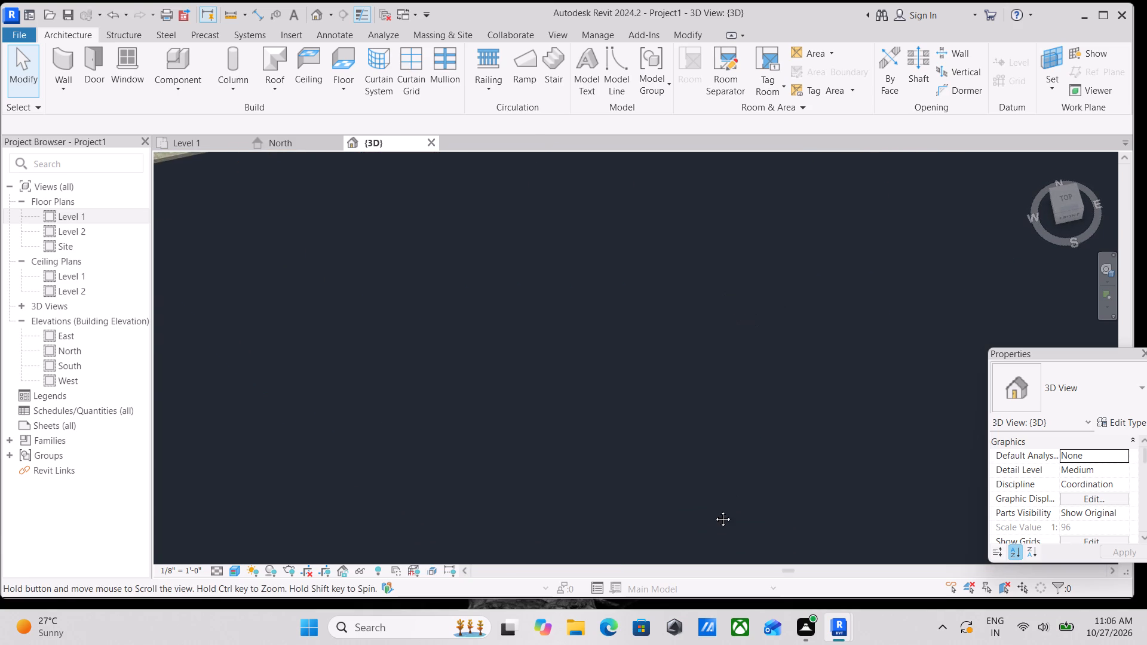
middle_click_drag(714, 510, 708, 532)
middle_click_drag(595, 268, 674, 458)
middle_click_drag(554, 355, 617, 423)
scroll(628, 359, "up", 5)
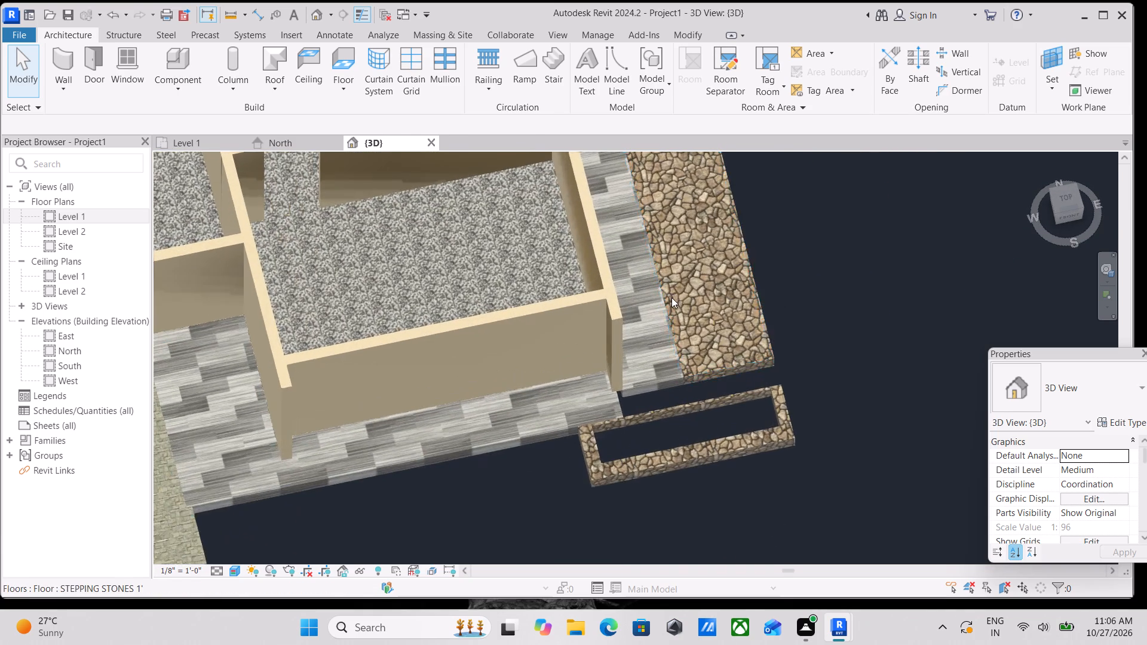
scroll(606, 337, "up", 3)
scroll(735, 432, "up", 3)
scroll(633, 411, "up", 4)
scroll(609, 395, "down", 5)
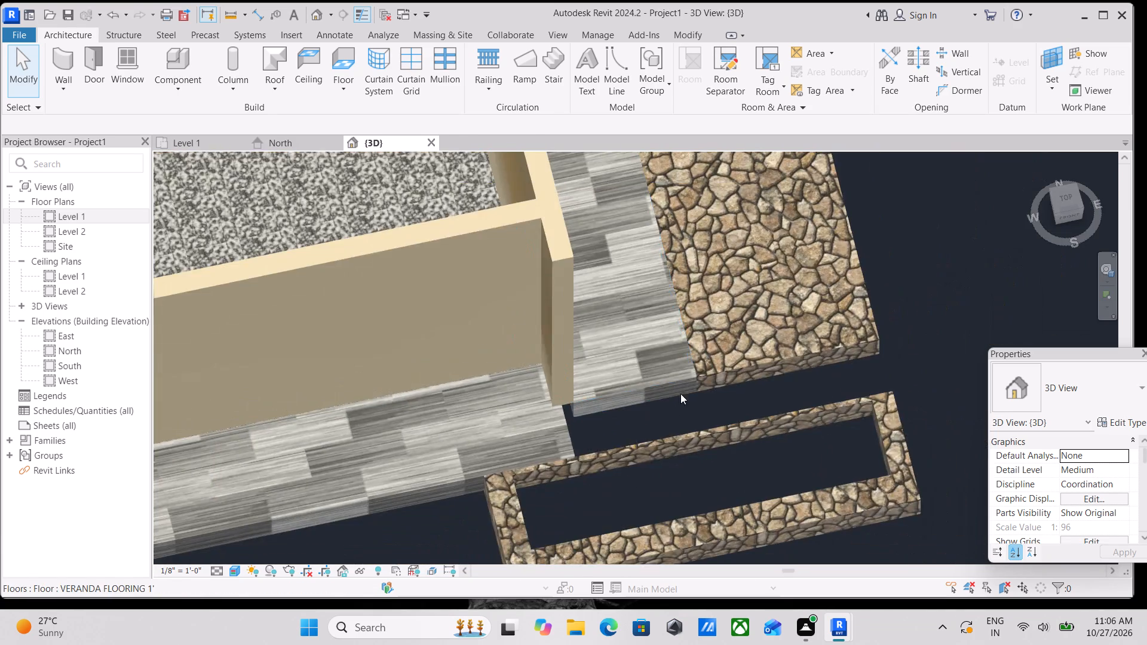
scroll(734, 382, "down", 5)
middle_click(734, 382)
middle_click_drag(687, 377, 722, 375, "shift")
middle_click_drag(627, 347, 783, 427)
middle_click_drag(489, 247, 614, 302)
middle_click_drag(496, 249, 588, 292)
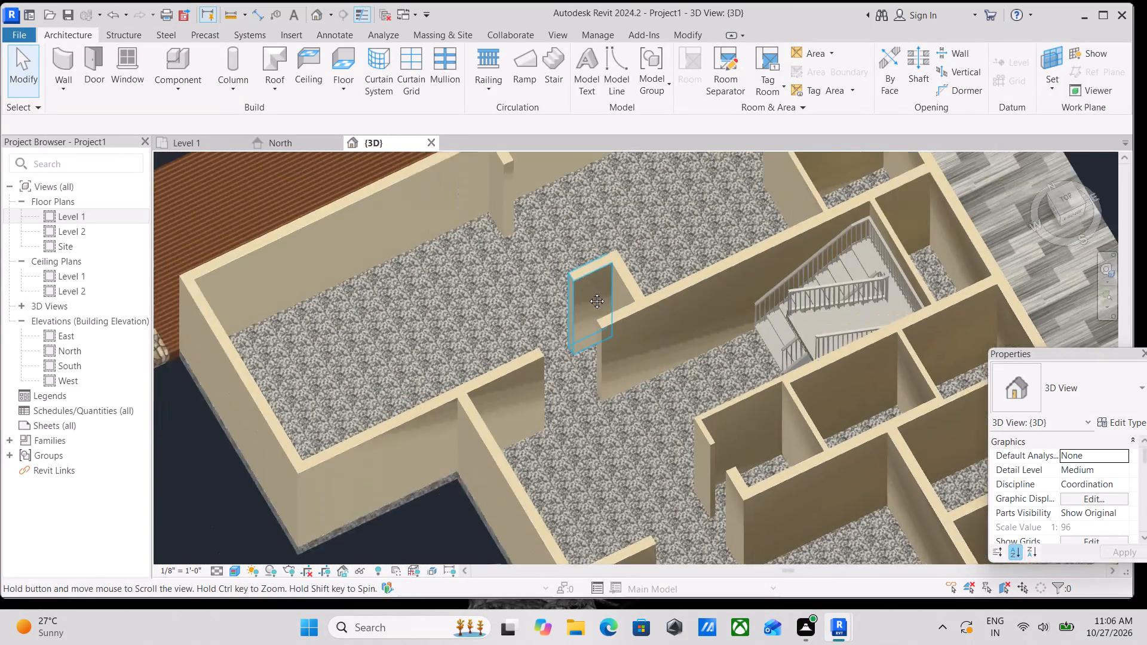
middle_click_drag(588, 292, 633, 314)
scroll(633, 314, "down", 1)
middle_click_drag(465, 217, 588, 296)
middle_click_drag(476, 287, 542, 229)
scroll(403, 318, "up", 6)
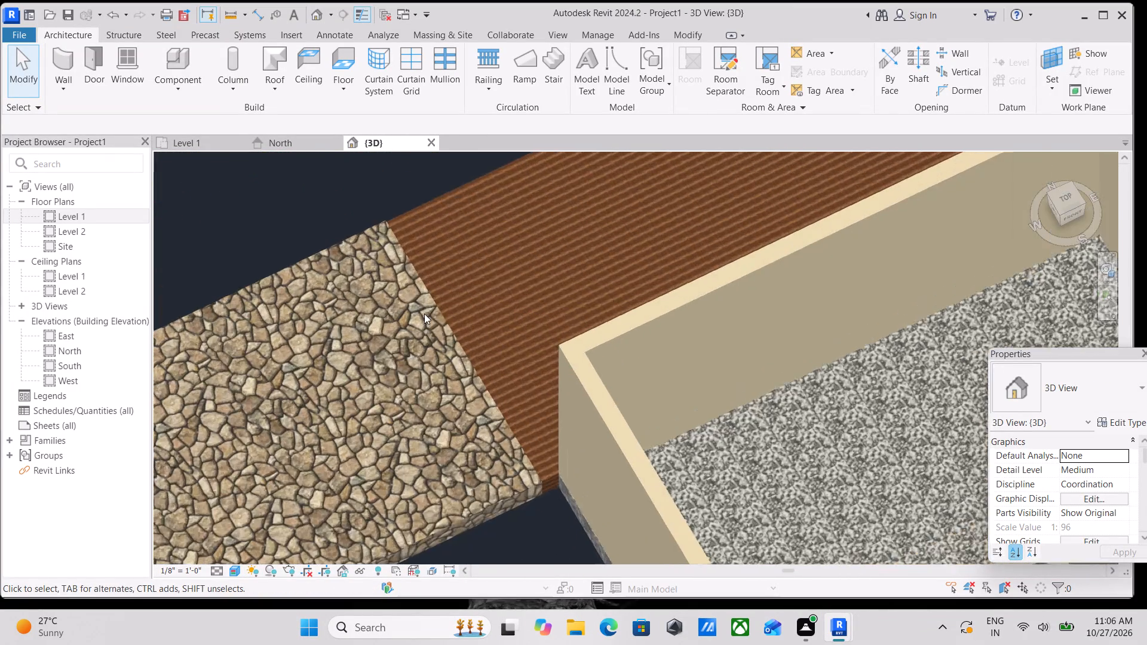
Orient the 3D view to Top and switch its visual style from Realistic to a plain, untextured shaded display.
scroll(424, 314, "up", 3)
scroll(437, 306, "down", 14)
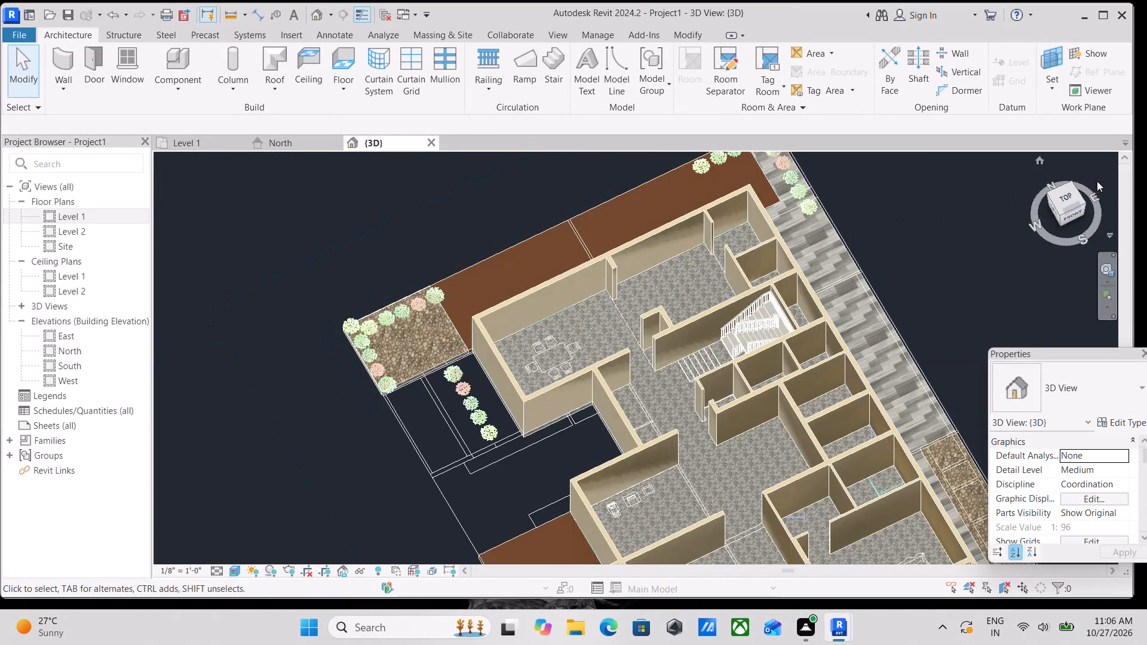
left_click(1068, 202)
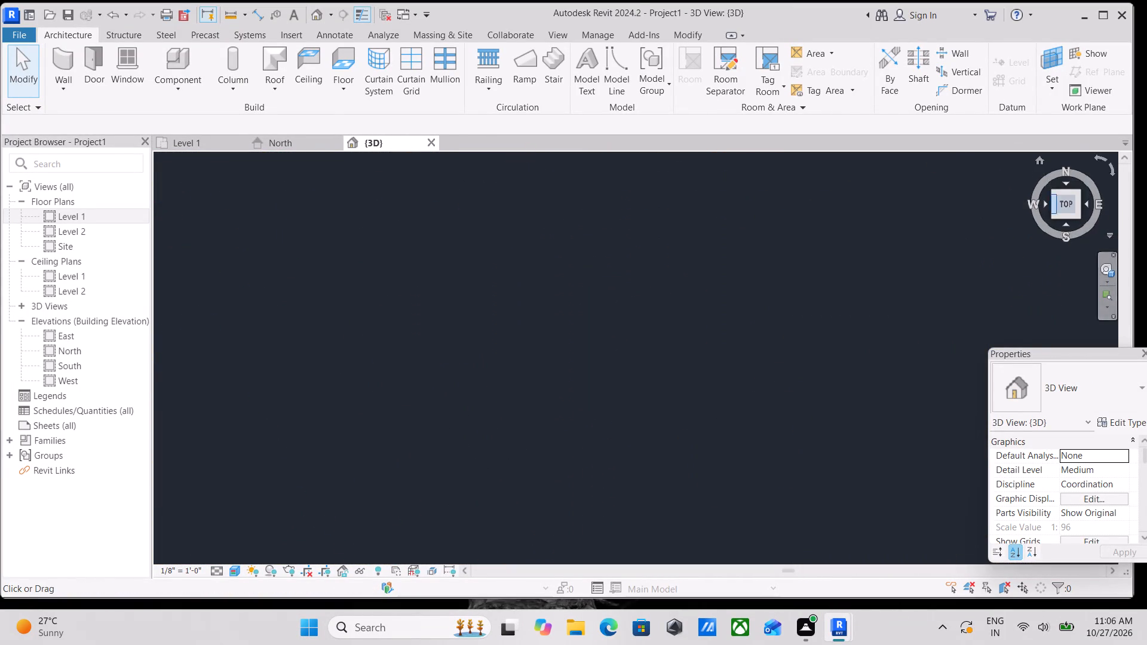
scroll(624, 410, "up", 7)
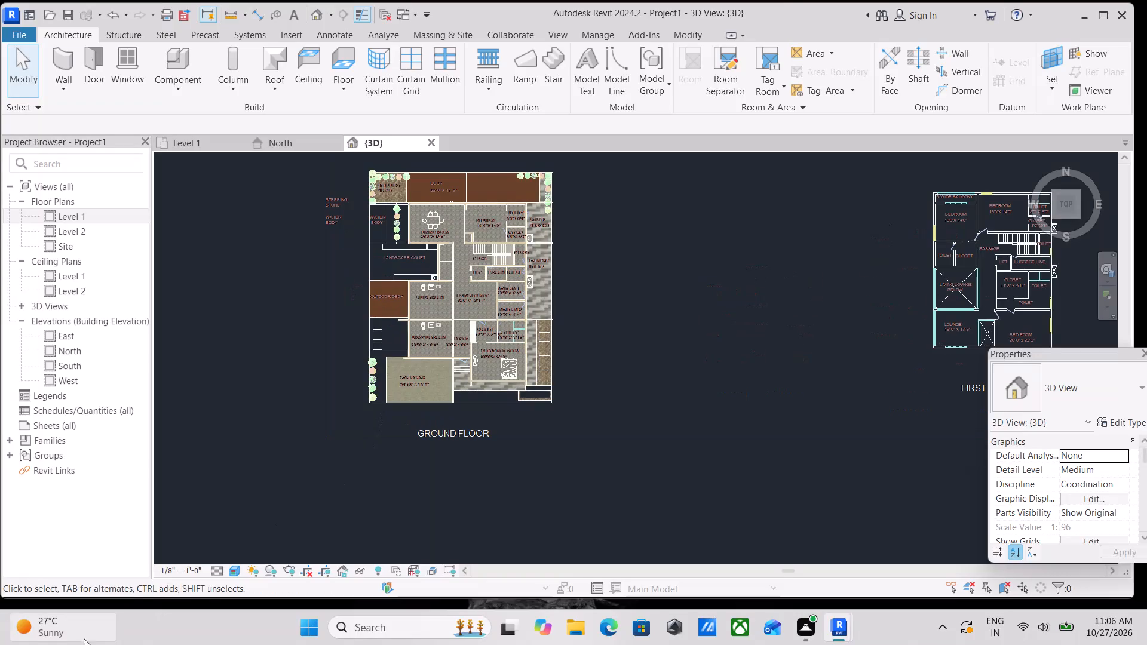
left_click(229, 577)
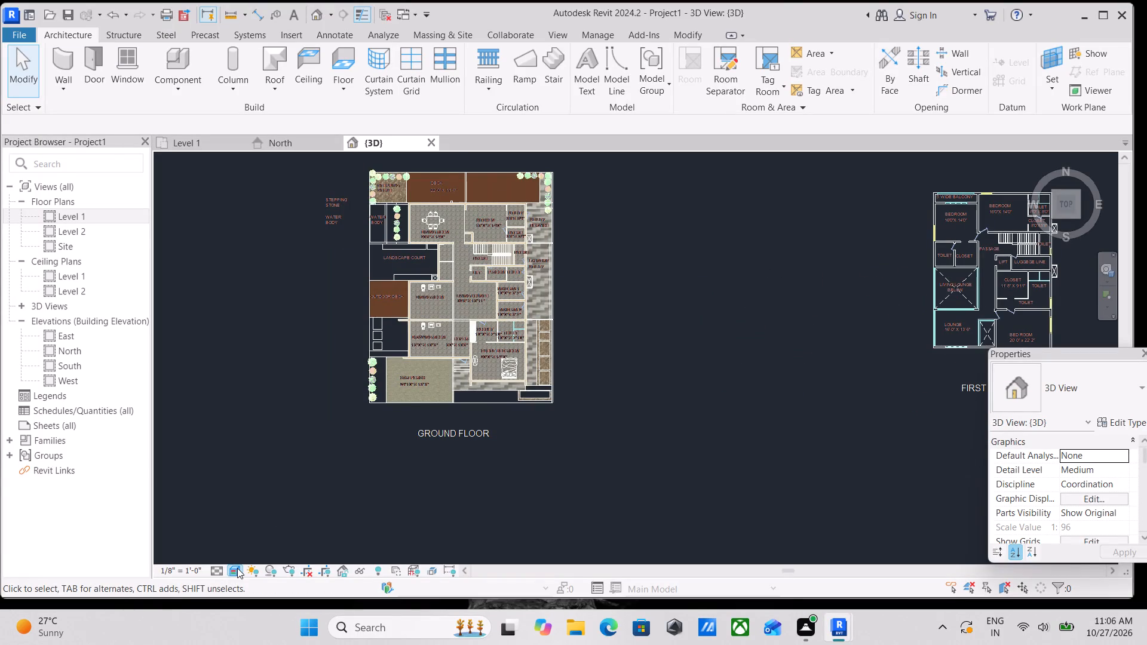
left_click(237, 568)
left_click(258, 514)
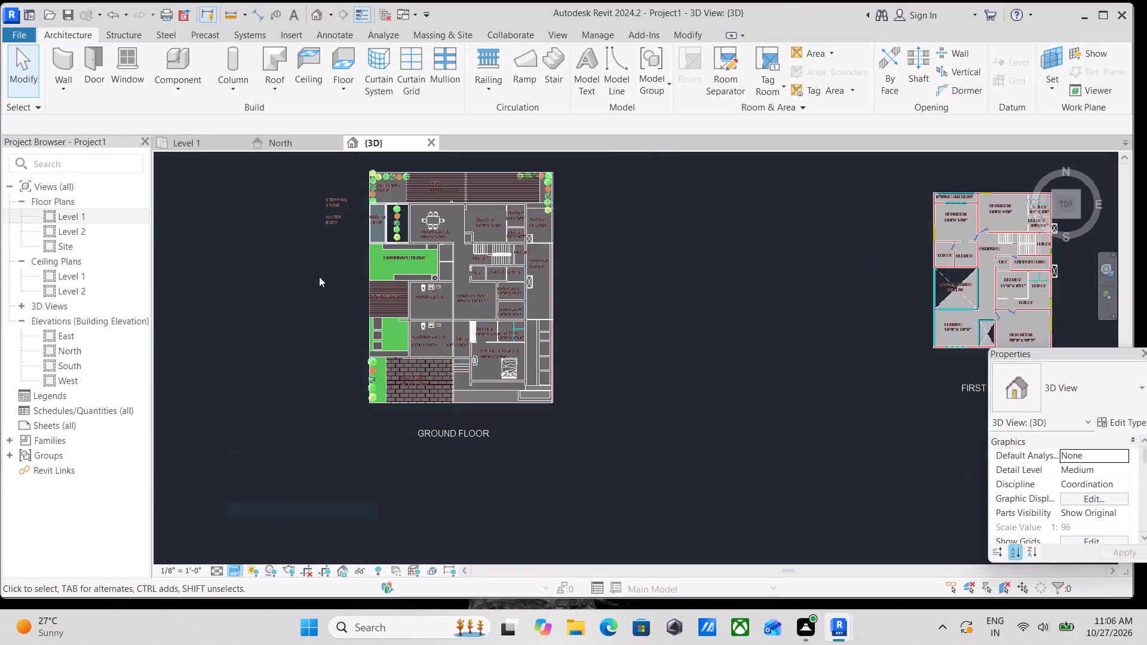
Examine the water body, its surrounding strips and the adjacent planting bed between the stepping stone area and the landscape court.
scroll(333, 257, "up", 8)
middle_click_drag(392, 197, 419, 315)
scroll(408, 272, "up", 3)
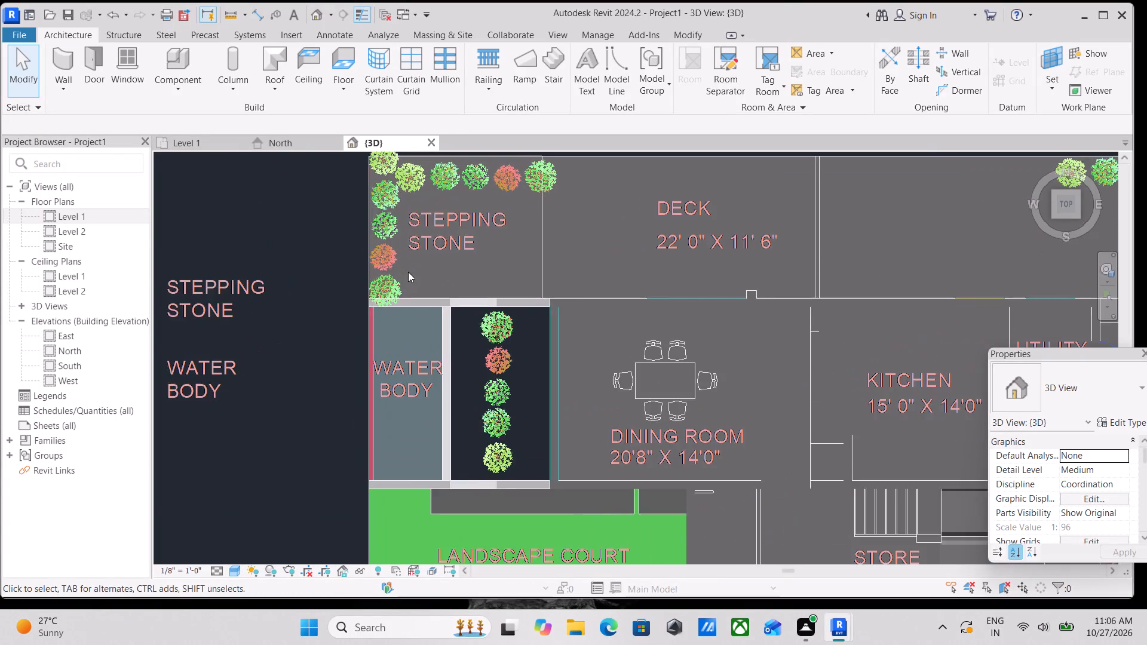
scroll(401, 282, "up", 3)
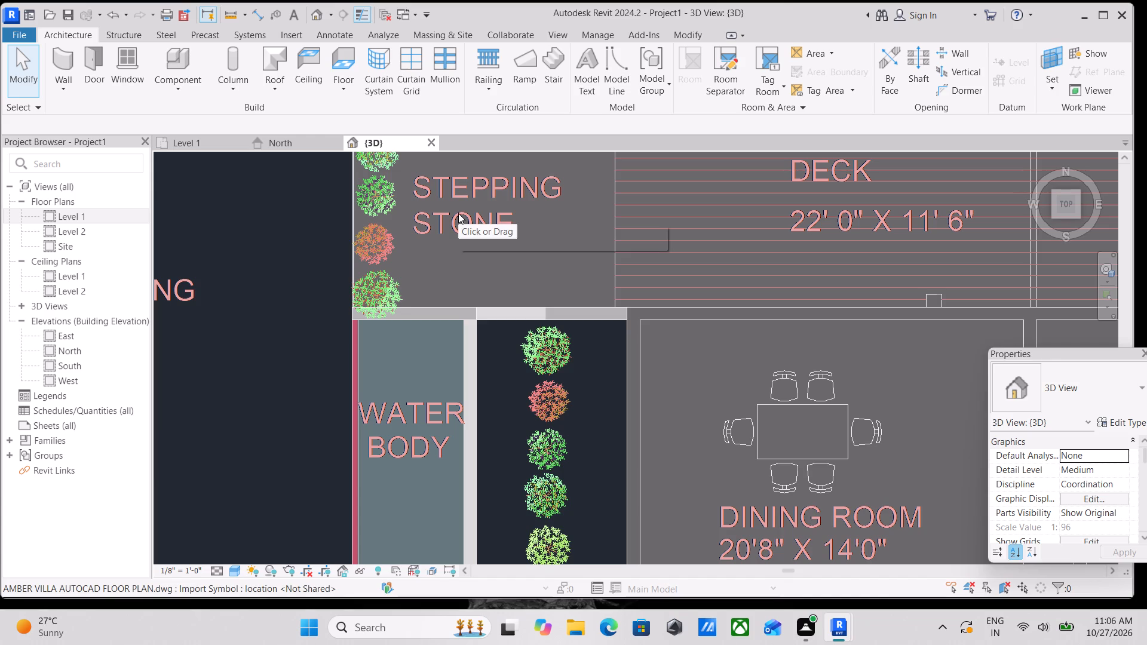
scroll(469, 220, "down", 2)
middle_click_drag(472, 306, 480, 271)
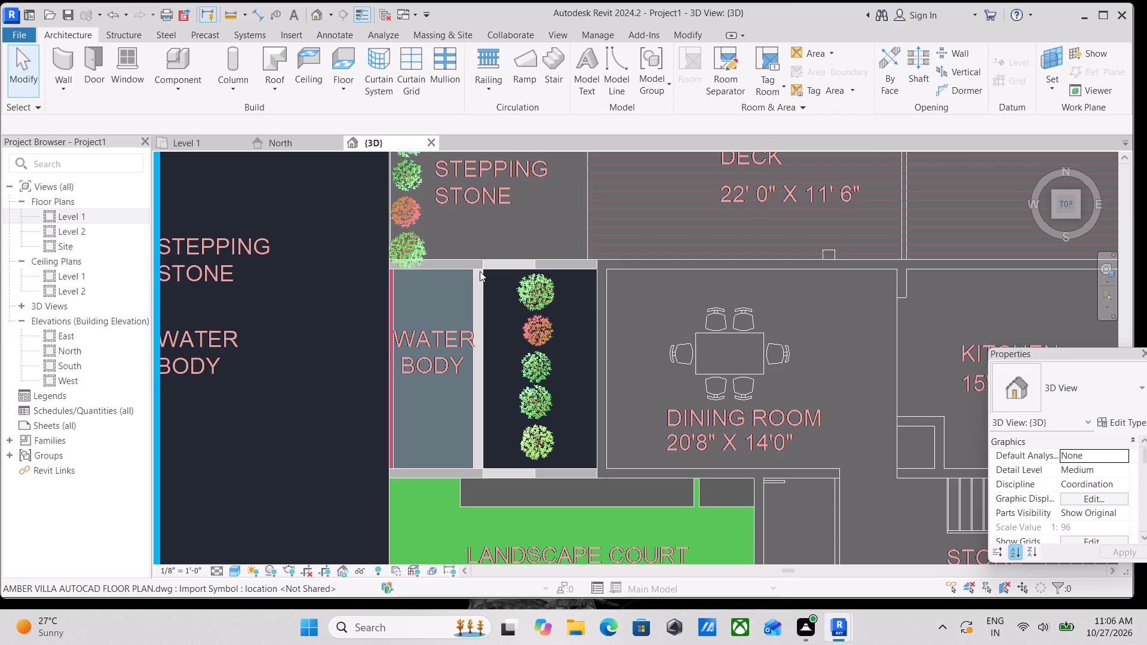
scroll(480, 271, "up", 6)
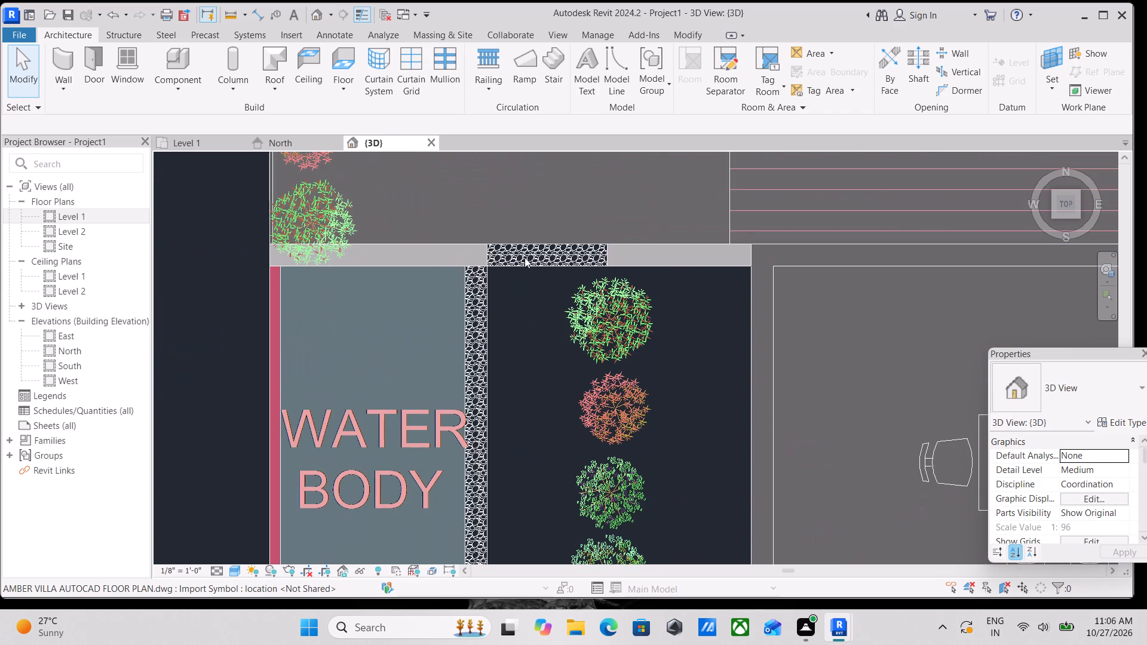
scroll(525, 257, "down", 6)
middle_click_drag(530, 266, 524, 266)
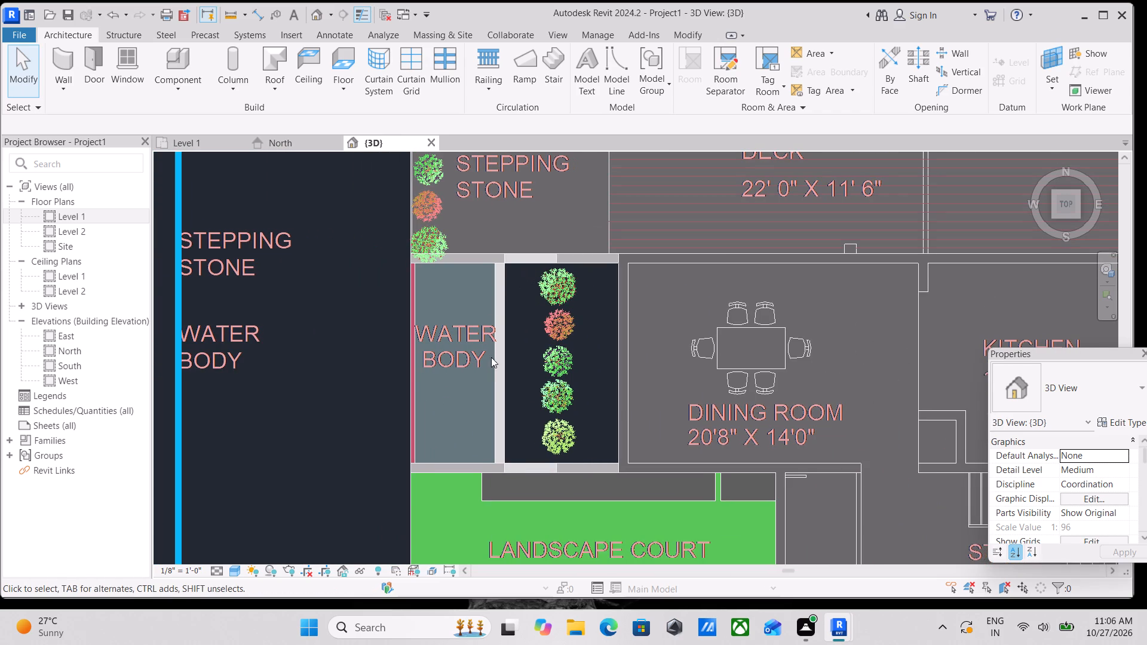
scroll(504, 351, "down", 3)
scroll(509, 331, "up", 5)
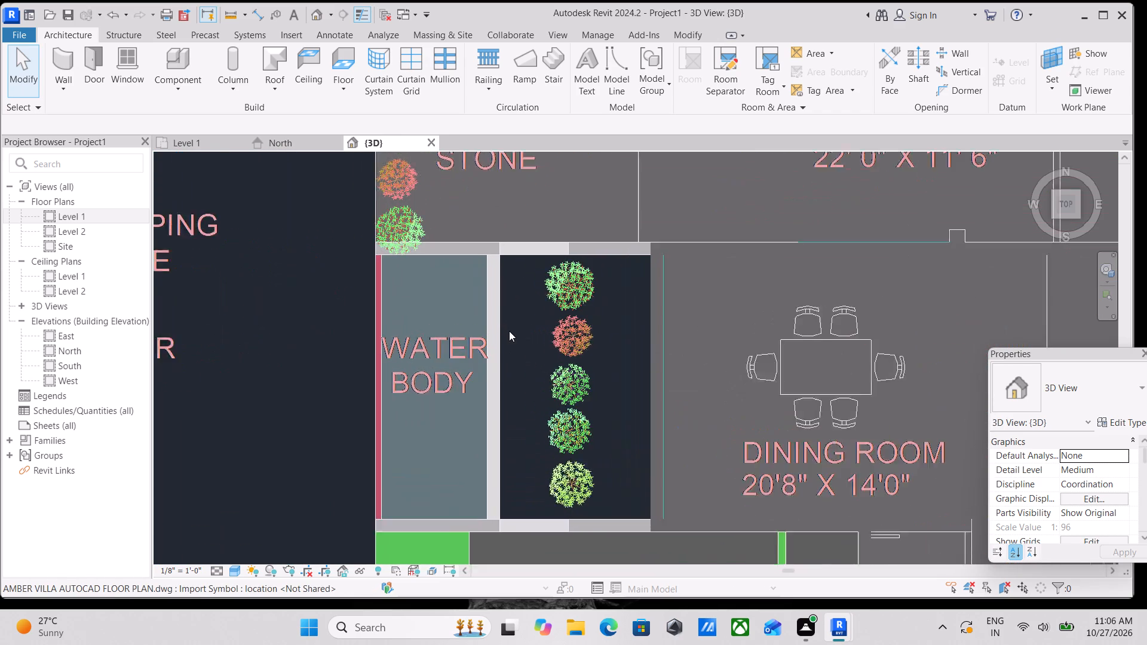
scroll(509, 331, "up", 1)
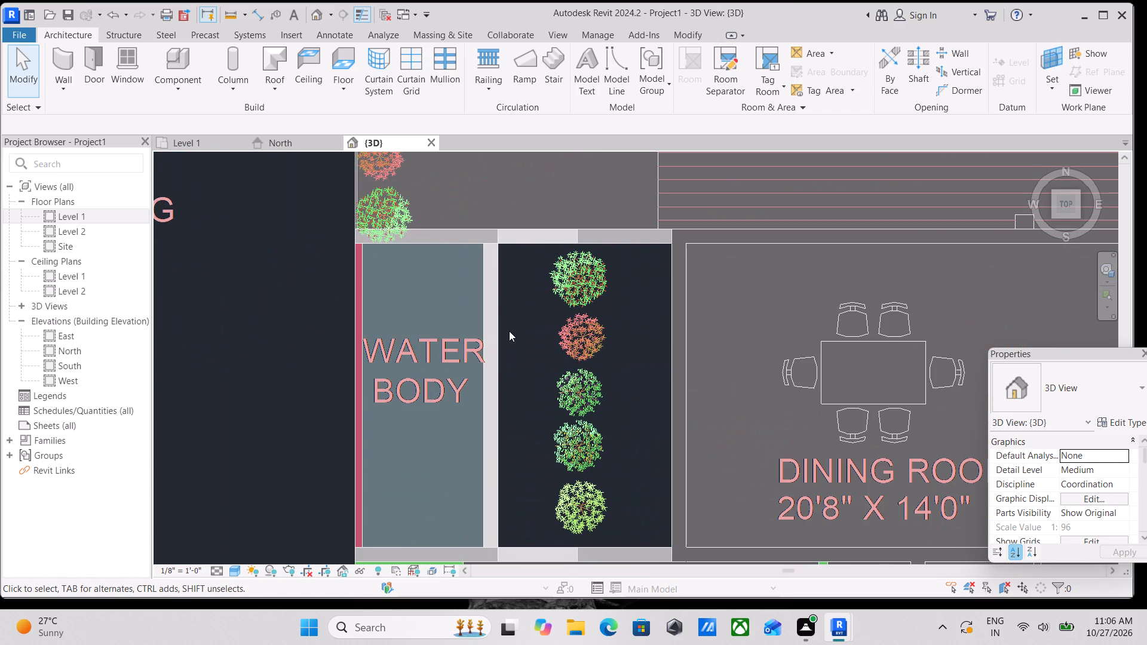
scroll(509, 331, "down", 6)
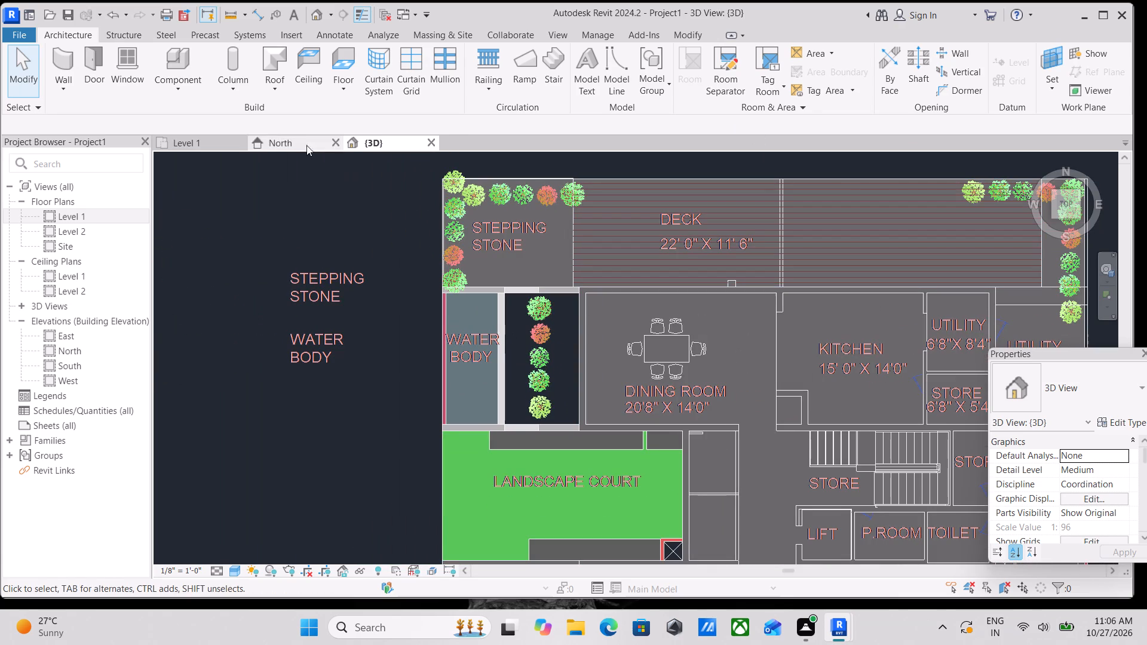
Create a rectangular STEPPING STONES 1' architectural floor on Level 1 over the water body, from the outer plot edge to the strip beside the planting bed.
left_click(341, 77)
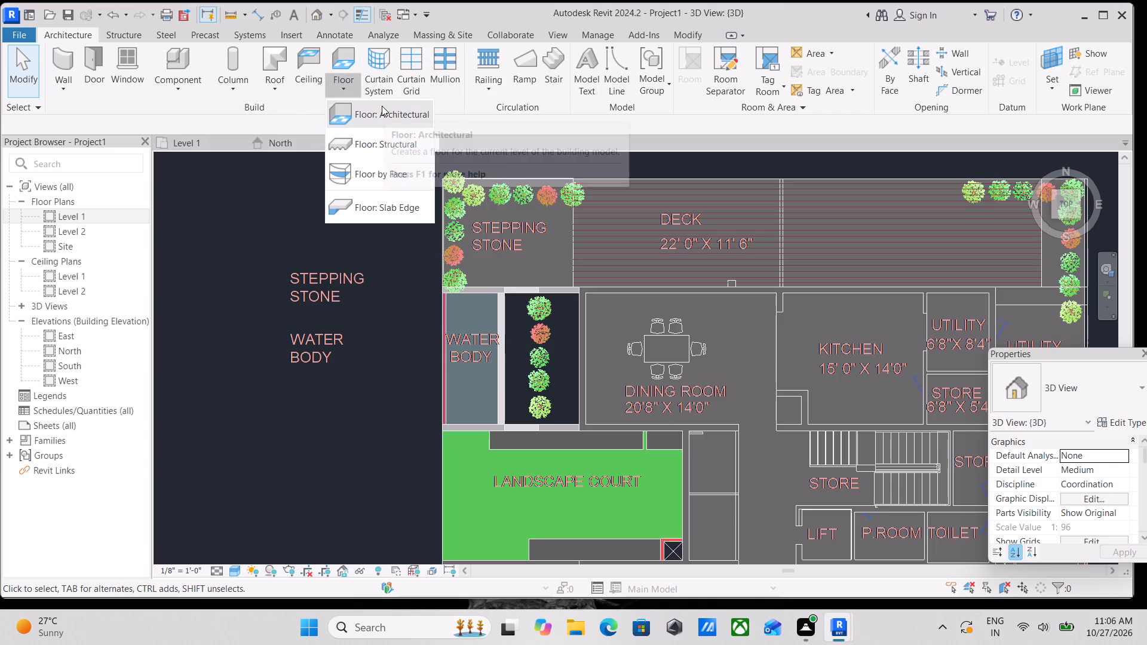
left_click(382, 109)
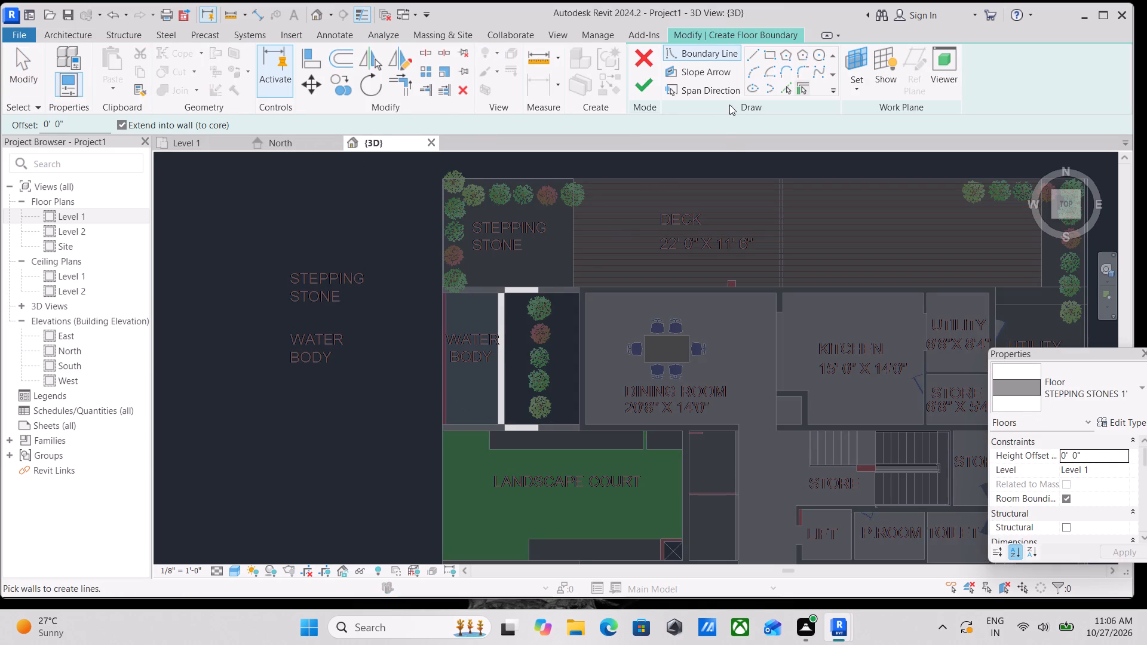
left_click(773, 59)
scroll(410, 314, "up", 3)
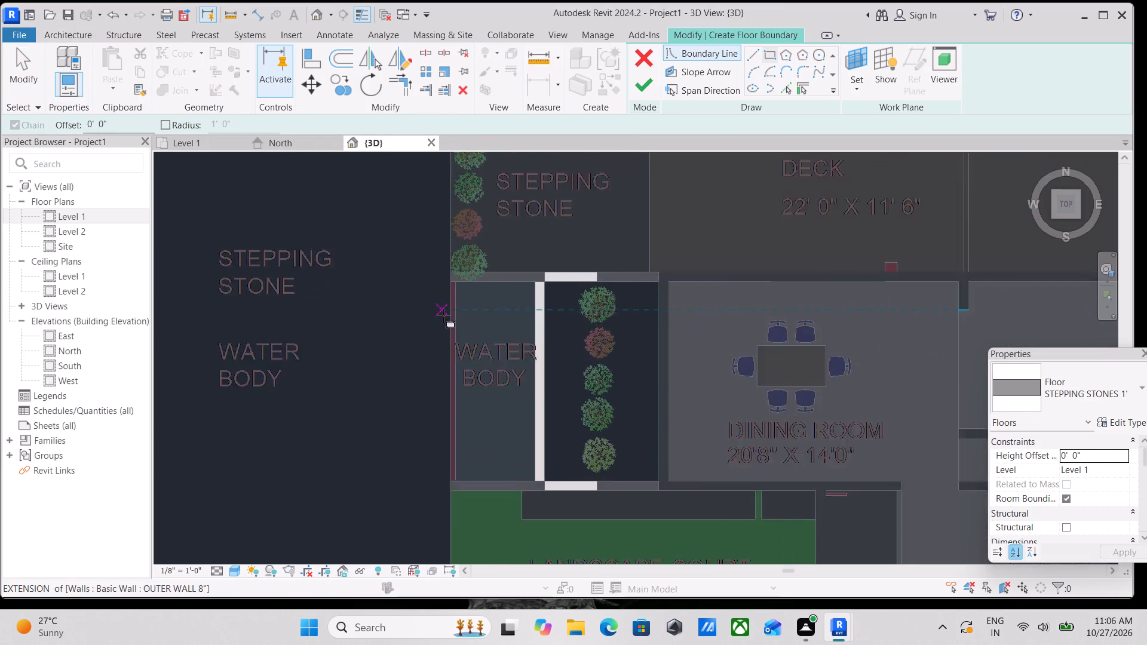
scroll(443, 316, "up", 7)
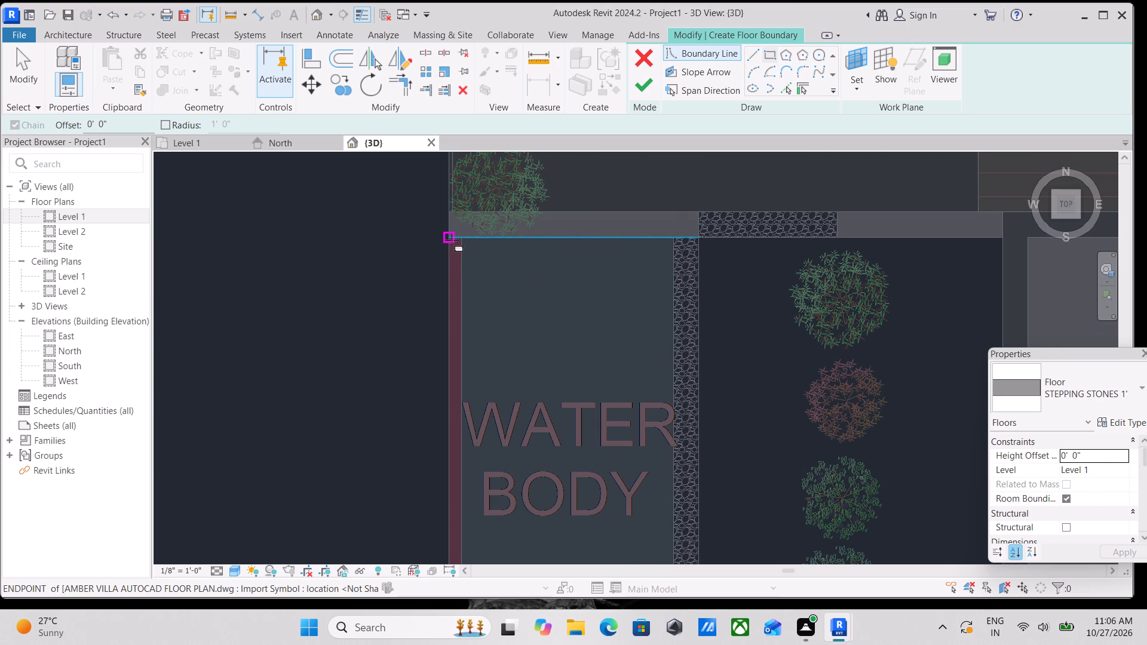
left_click(452, 240)
middle_click_drag(605, 423, 557, 203)
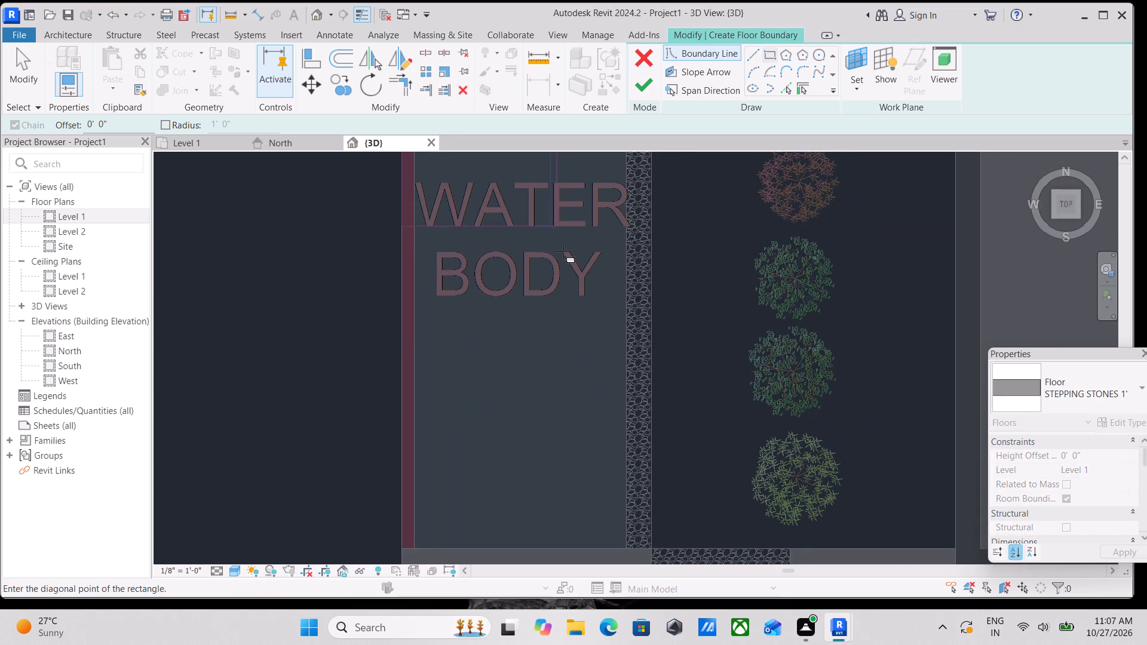
middle_click_drag(593, 401, 584, 240)
left_click(617, 384)
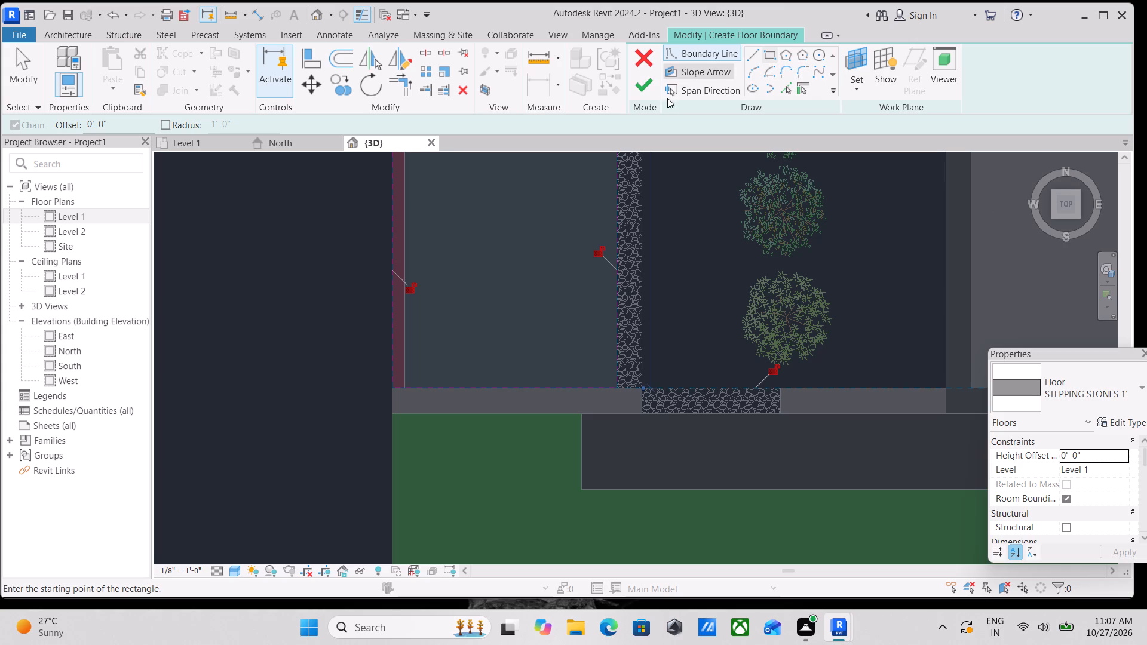
left_click(648, 88)
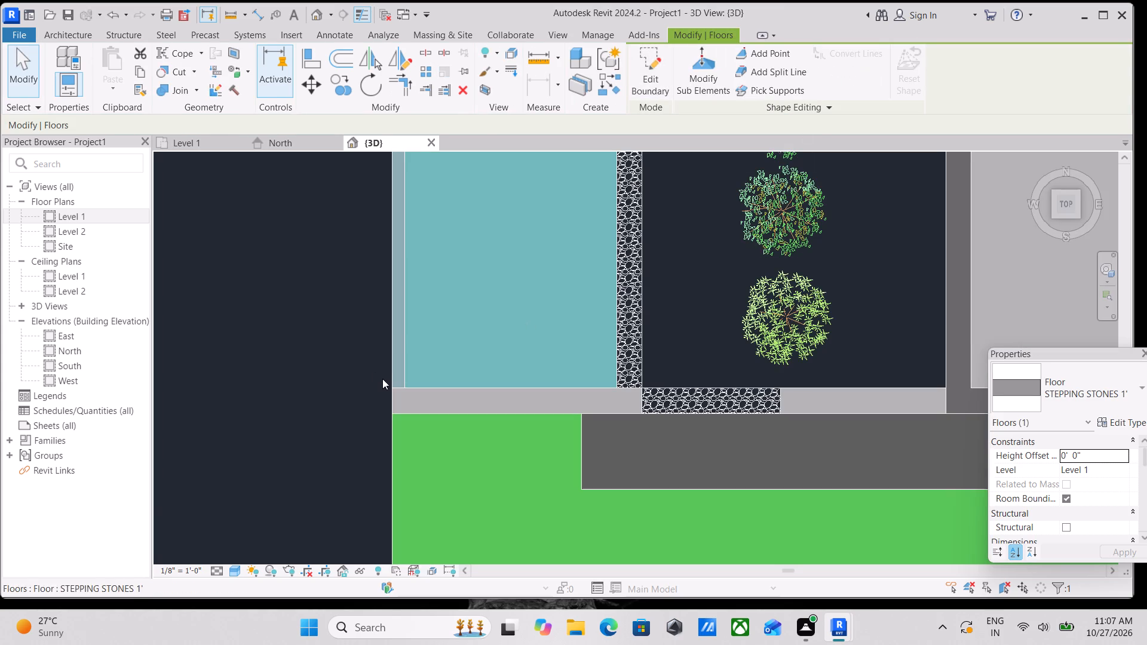
Duplicate the new water body floor's type as WATER BODY 1' and apply it to that floor.
left_click(412, 391)
scroll(408, 363, "down", 5)
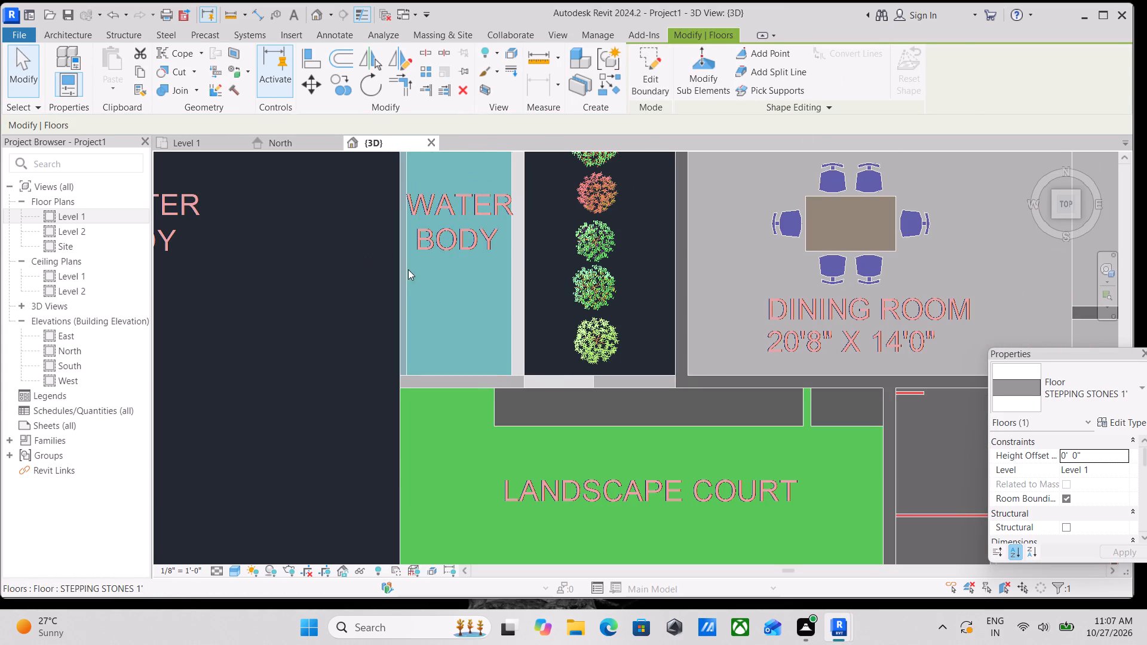
left_click(406, 278)
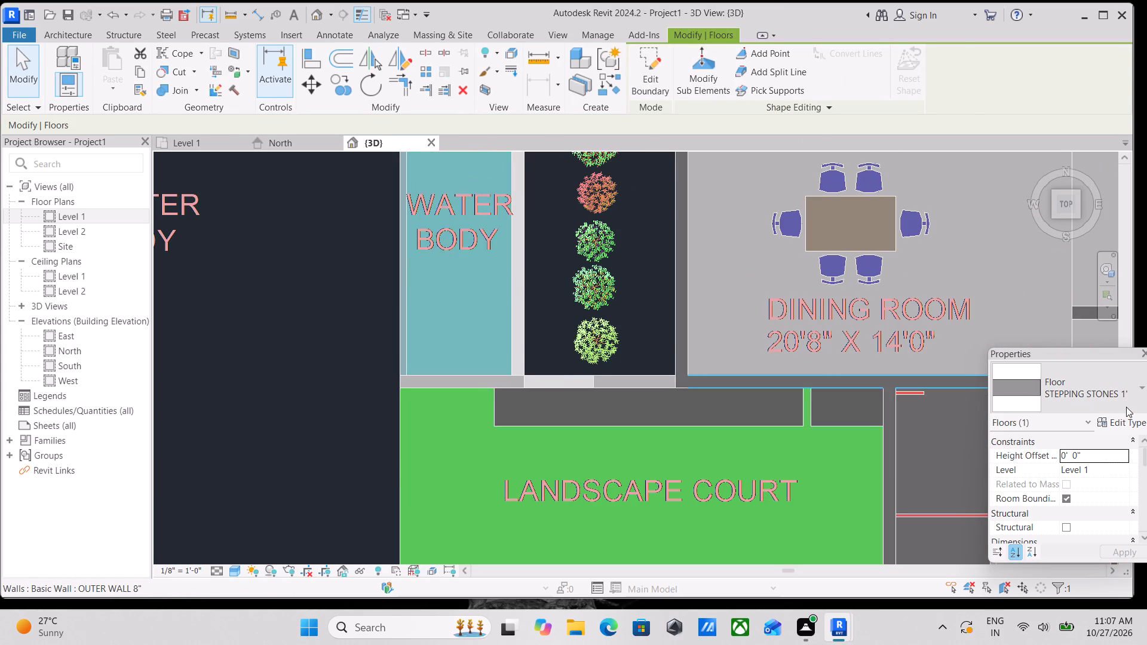
left_click(1128, 419)
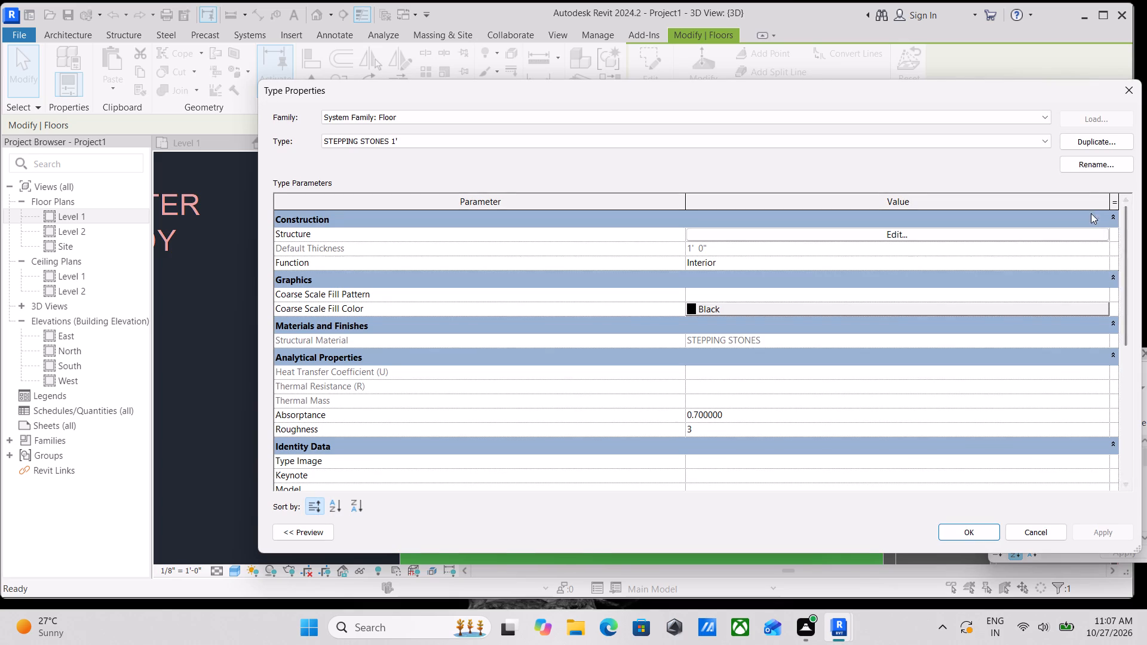
left_click(1085, 137)
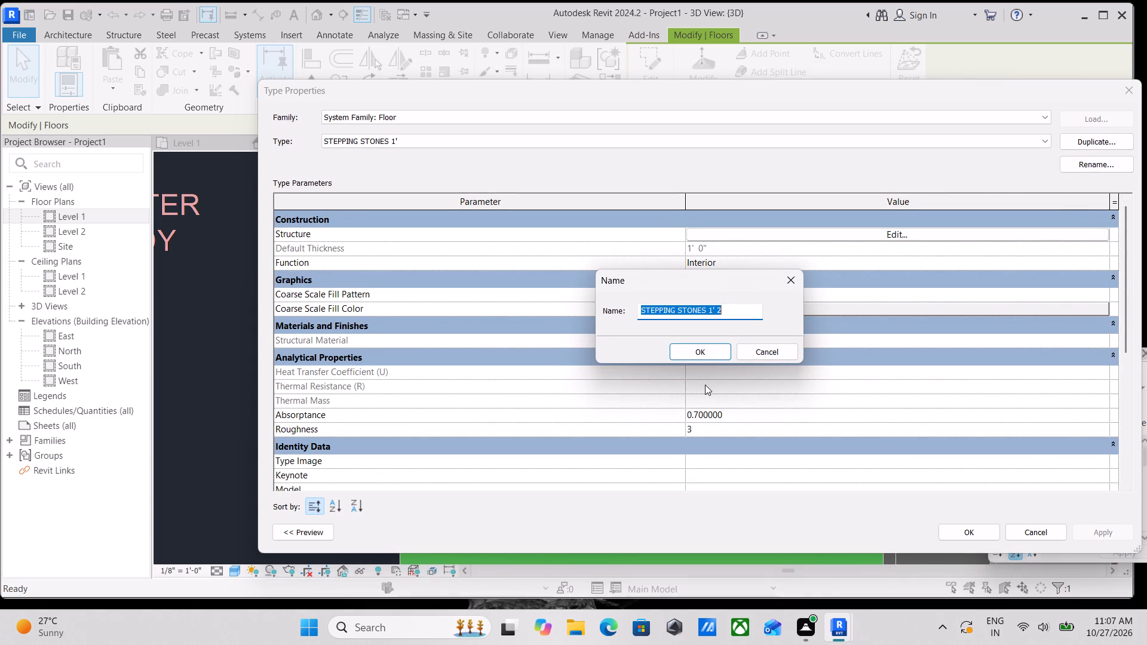
key("BackSpace")
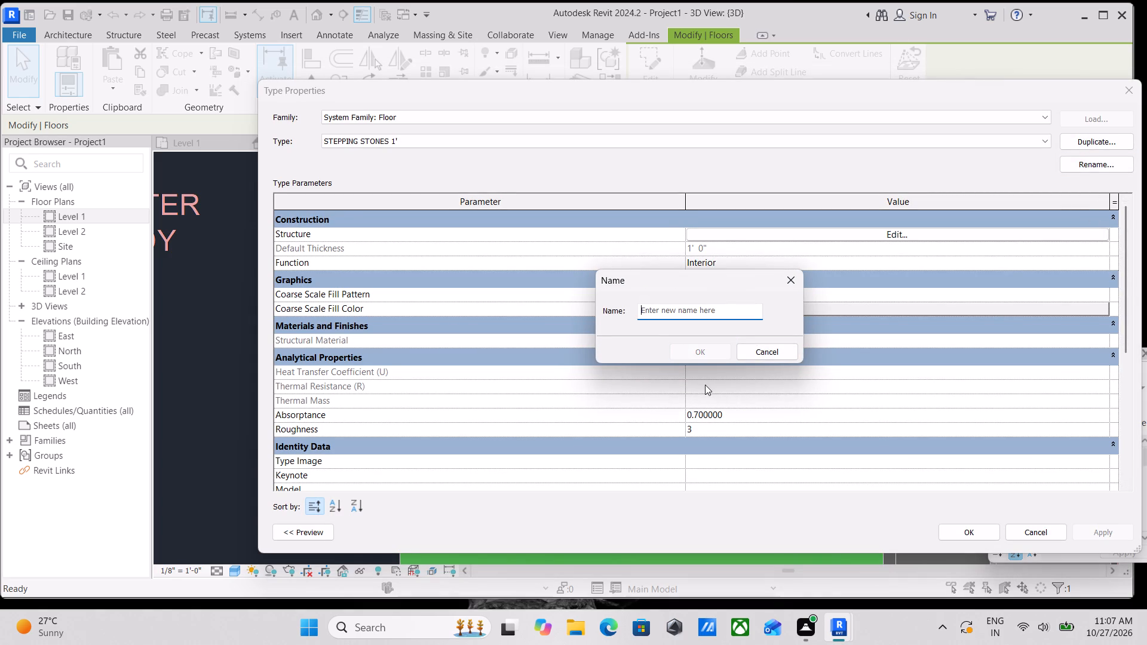
type("WATER")
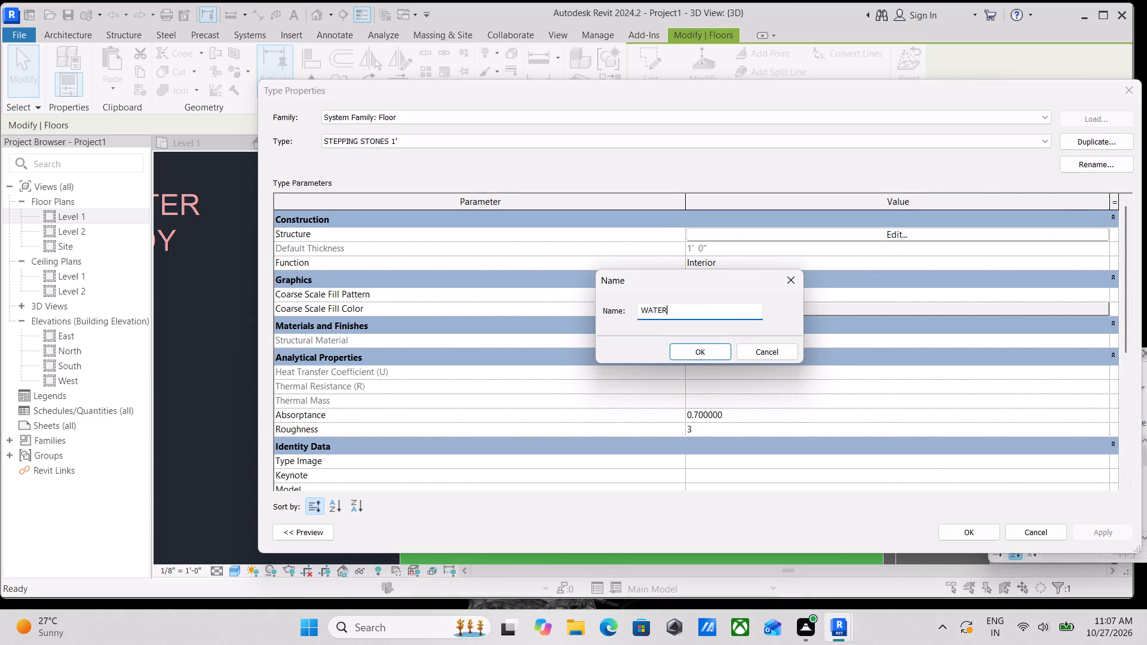
key("space")
type("BODY")
key("space")
key("1")
key("apostrophe")
left_click(686, 352)
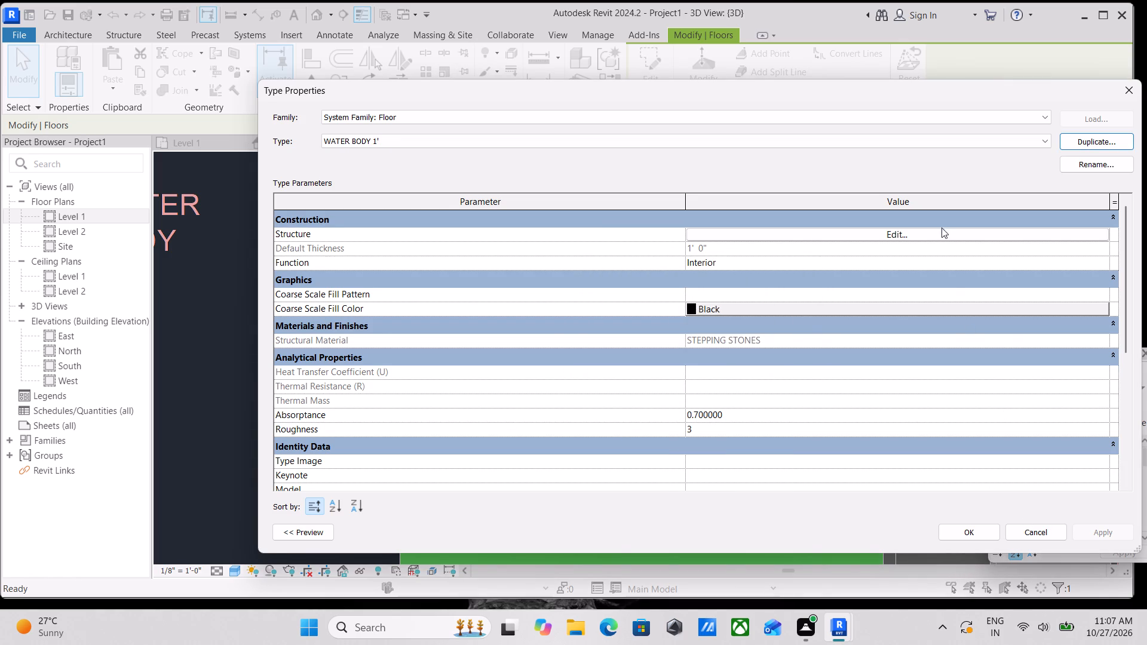
left_click(965, 535)
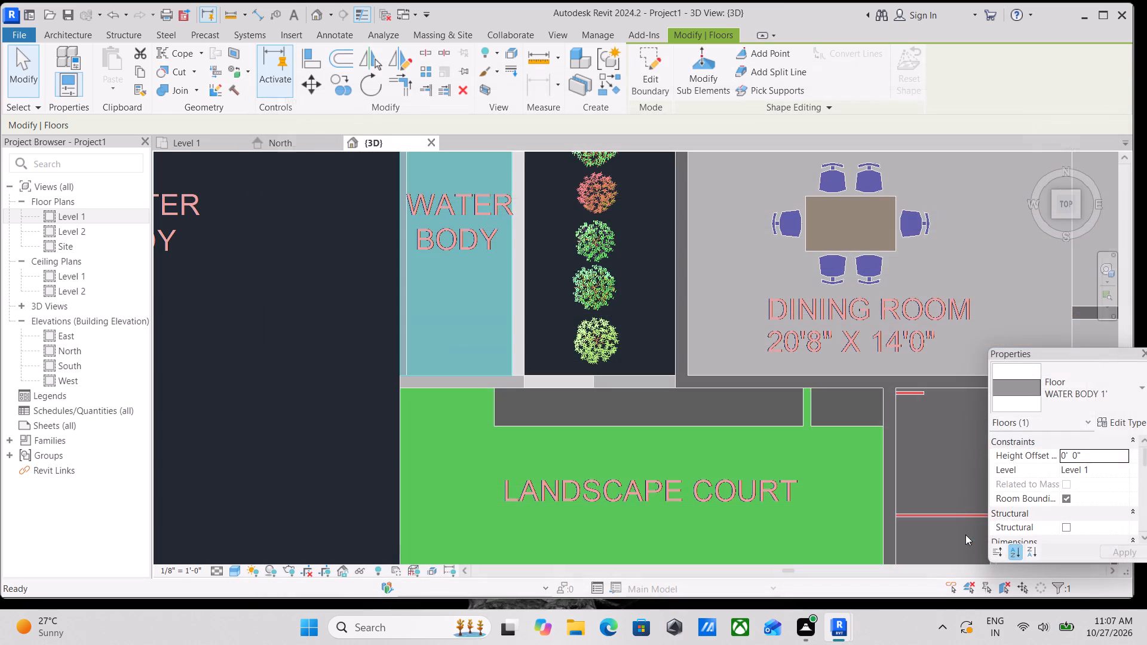
Create a new material named WATER BODY 1' and assign it to the structure layer of the WATER BODY 1' floor type.
left_click(453, 374)
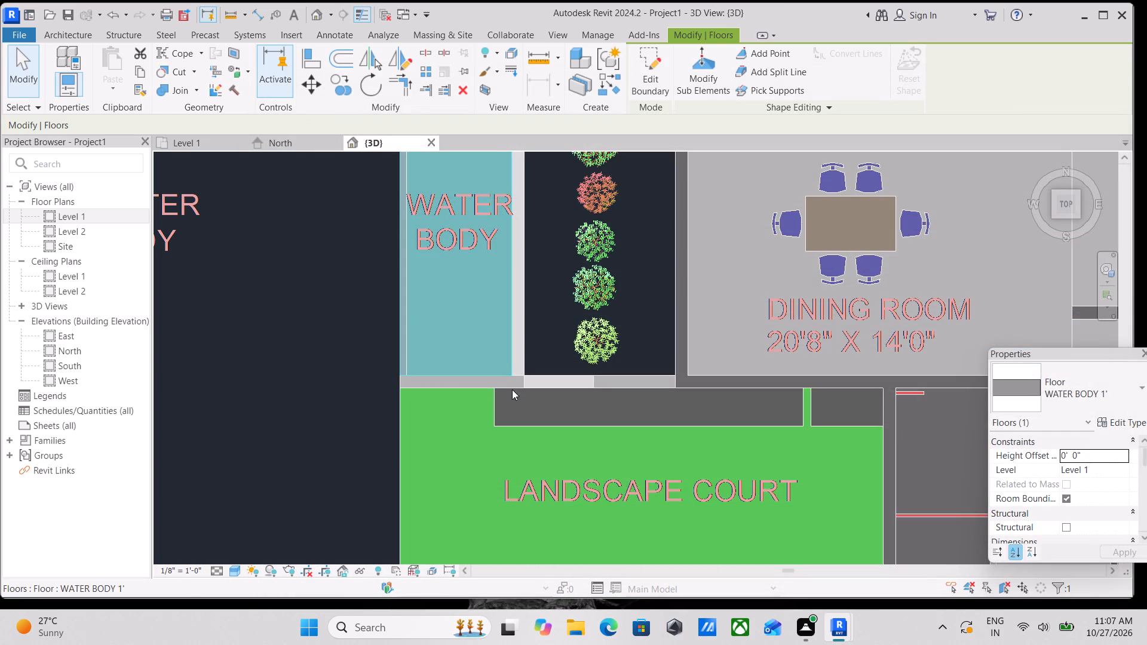
left_click(1141, 432)
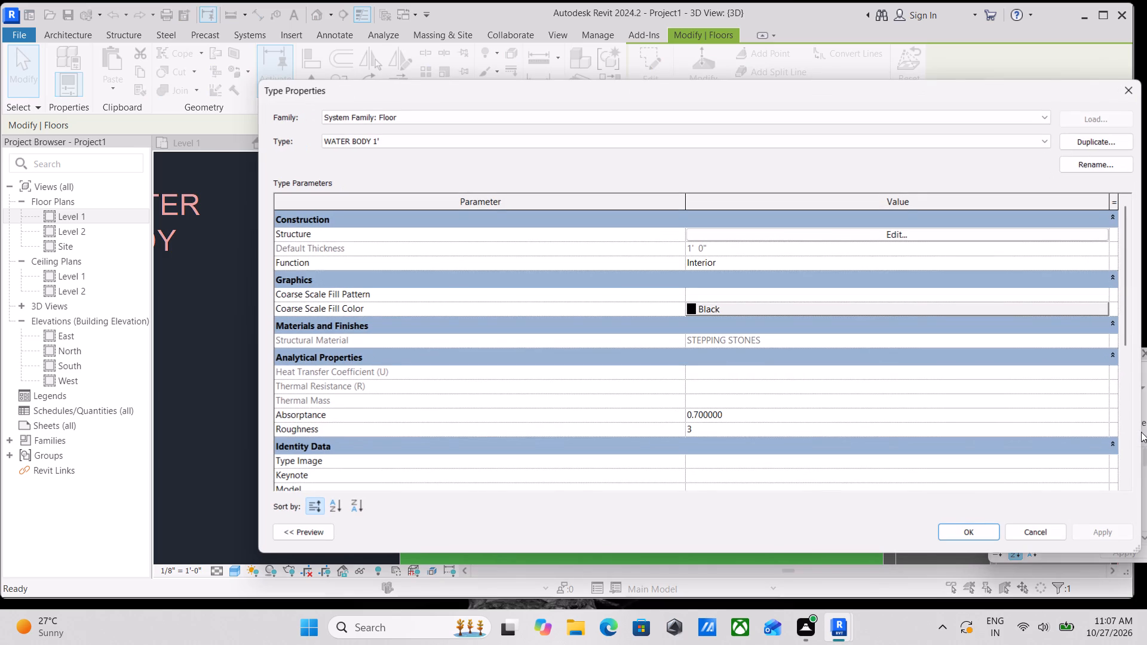
left_click(897, 236)
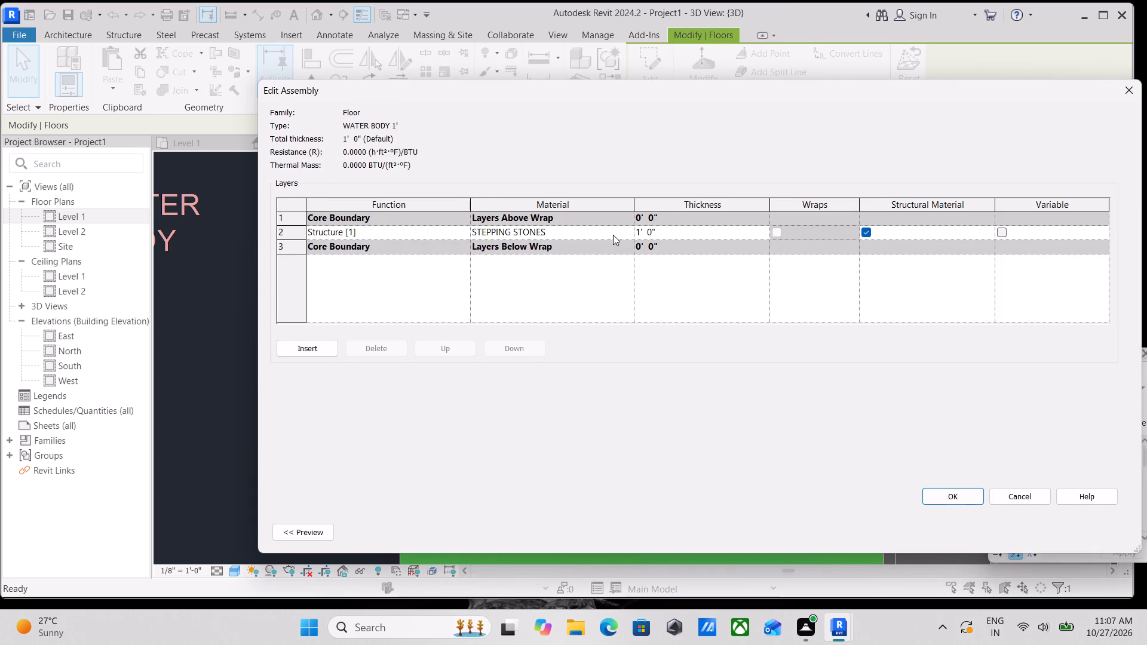
left_click(614, 232)
left_click(628, 226)
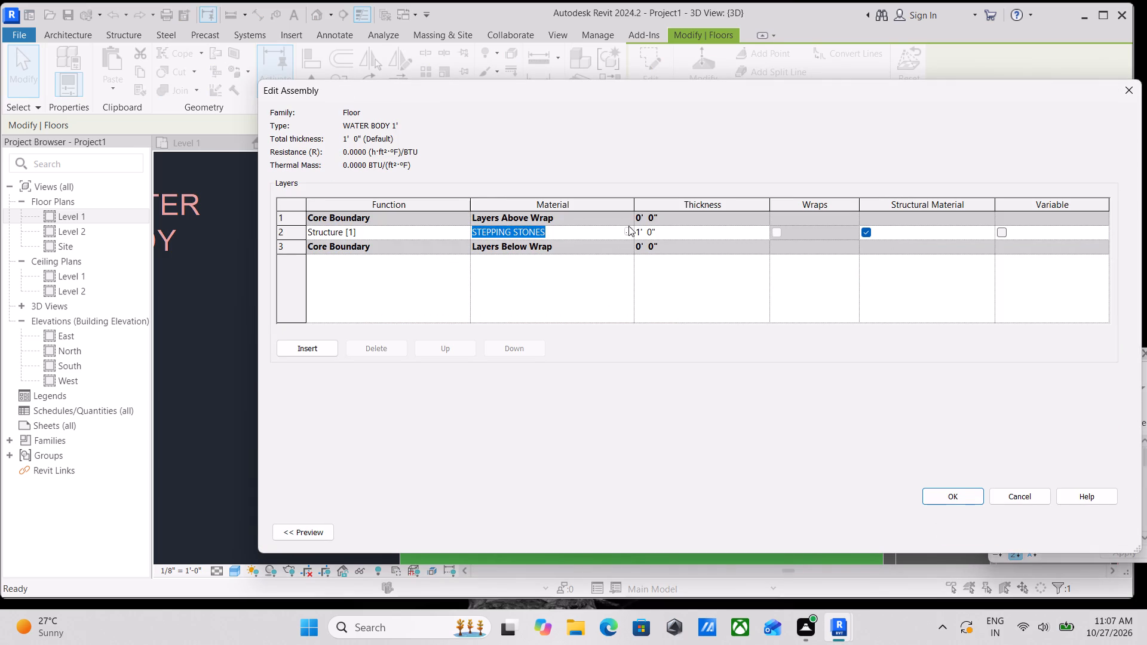
left_click(630, 234)
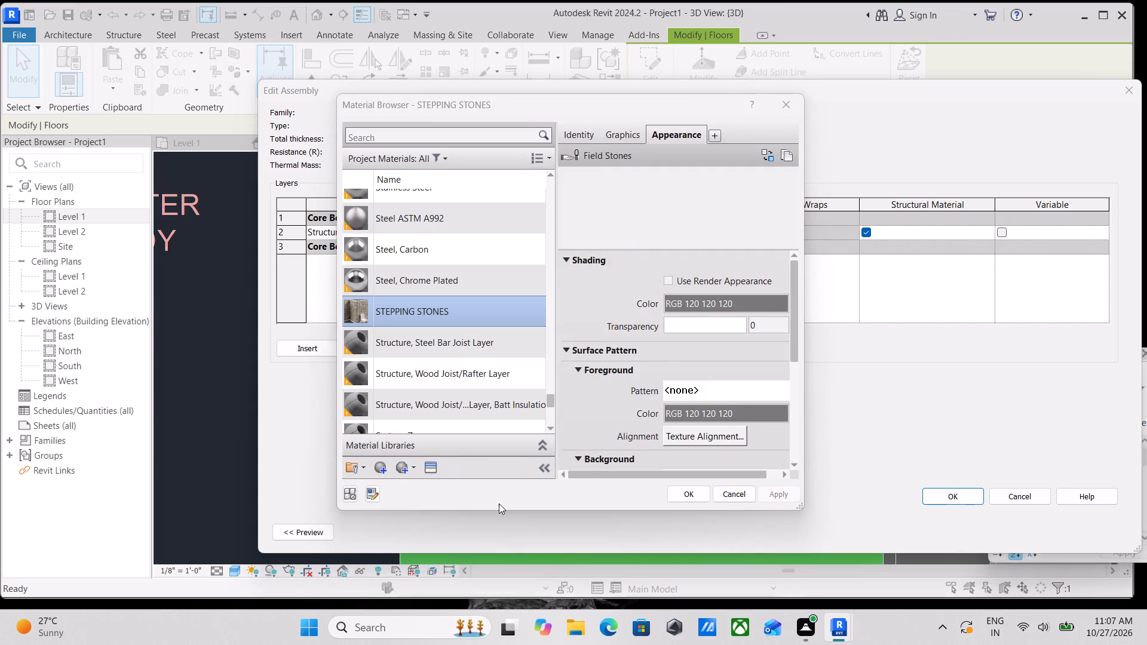
left_click(383, 468)
left_click(394, 484)
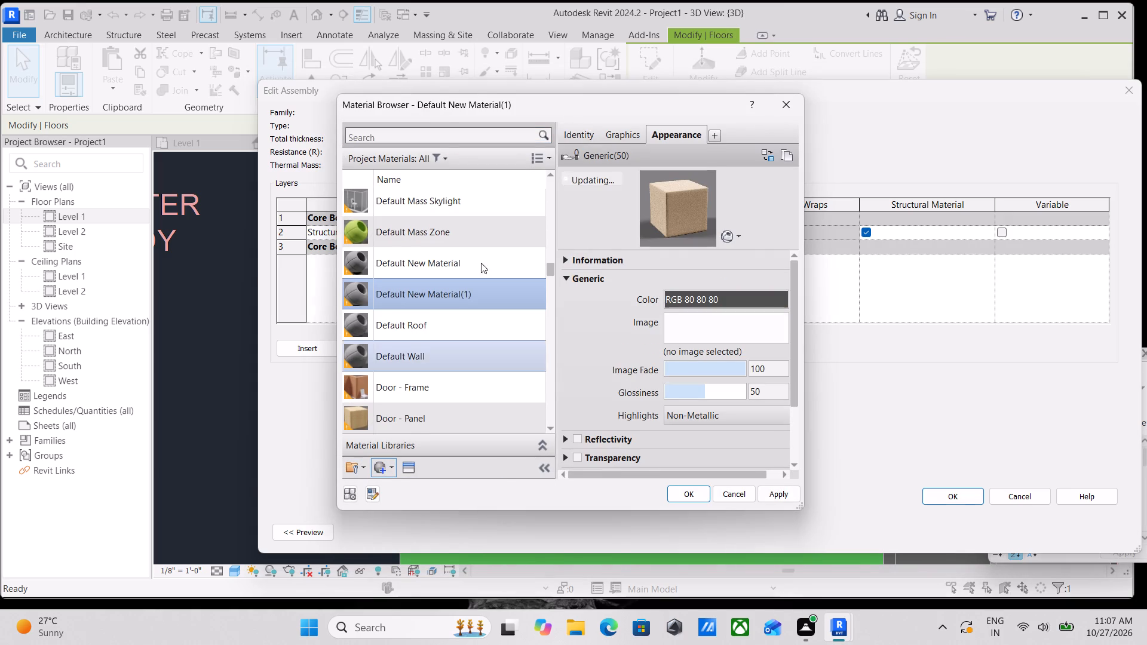
right_click(444, 299)
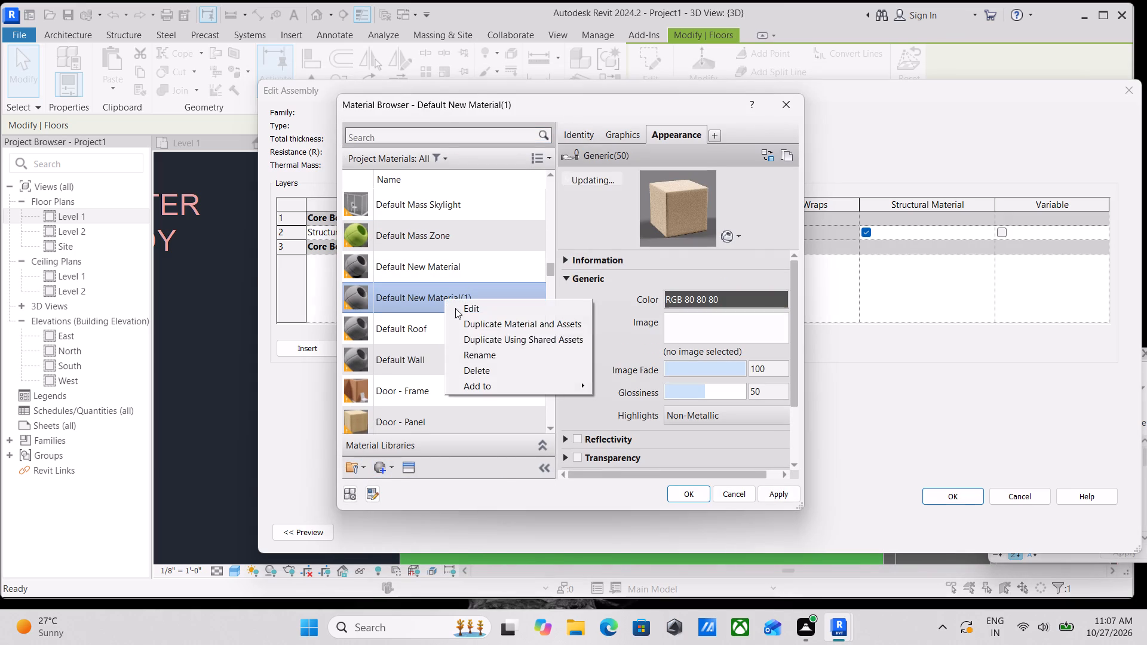
left_click(497, 361)
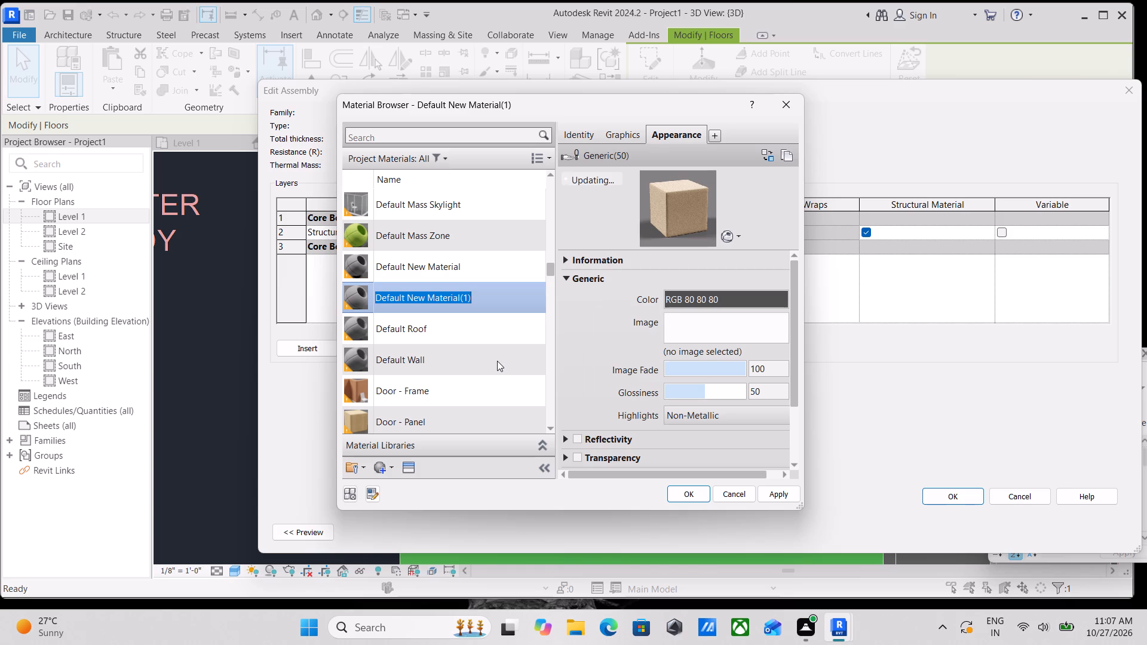
type("WATER")
key("space")
key("b")
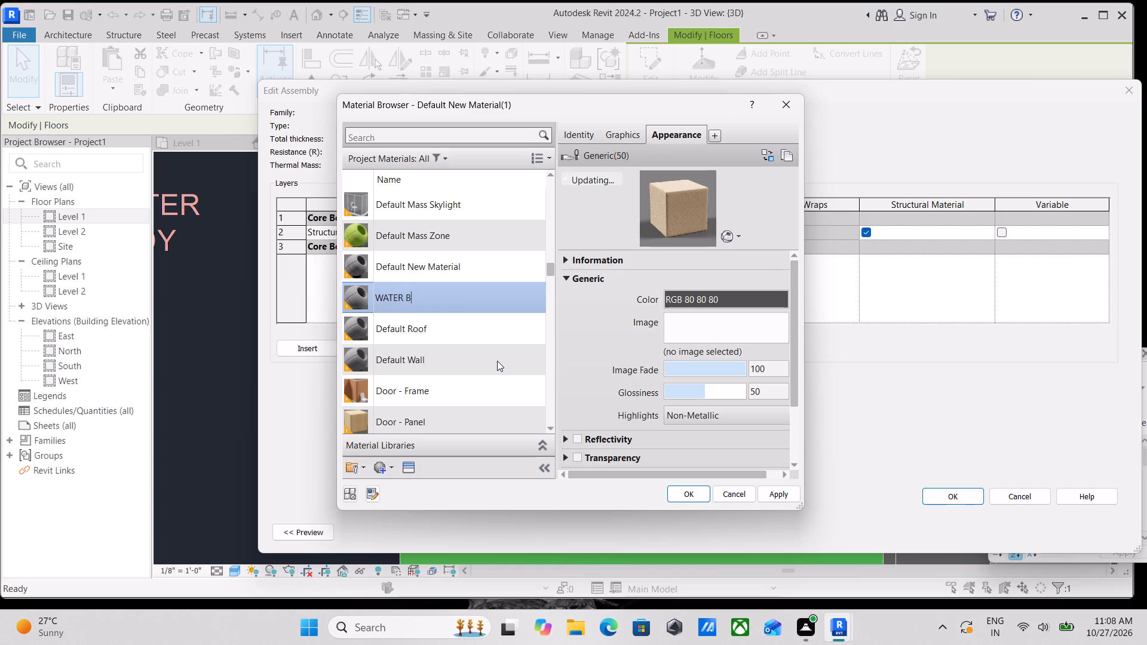
key("d")
key("BackSpace")
type("ODY")
key("space")
key("1")
key("apostrophe")
left_click(776, 500)
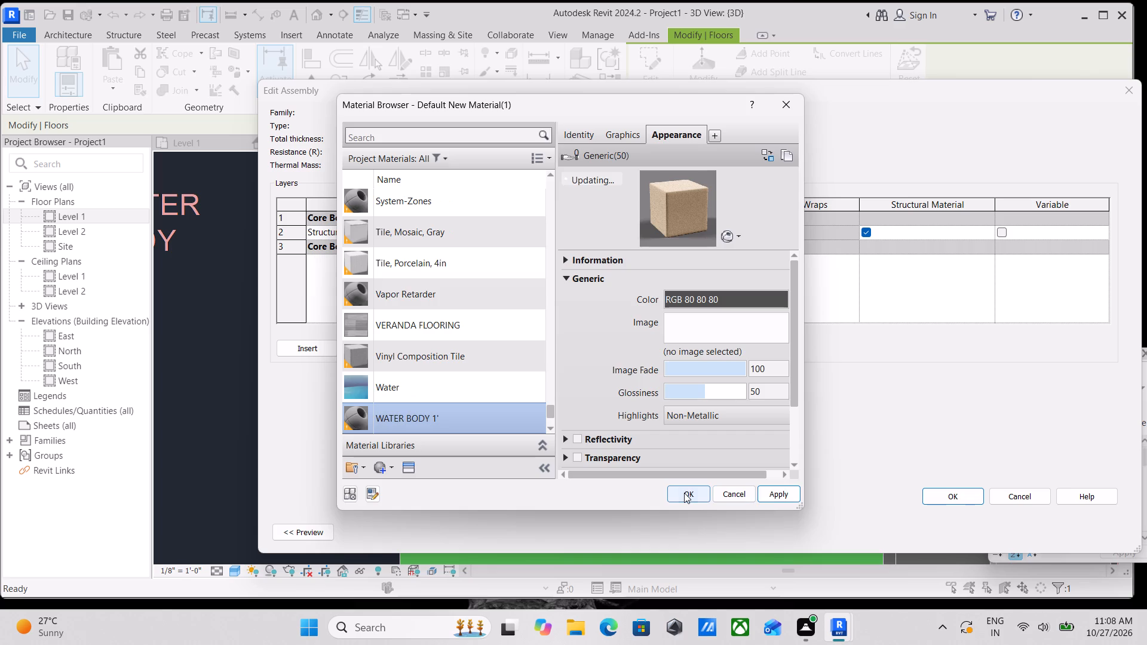
left_click(684, 493)
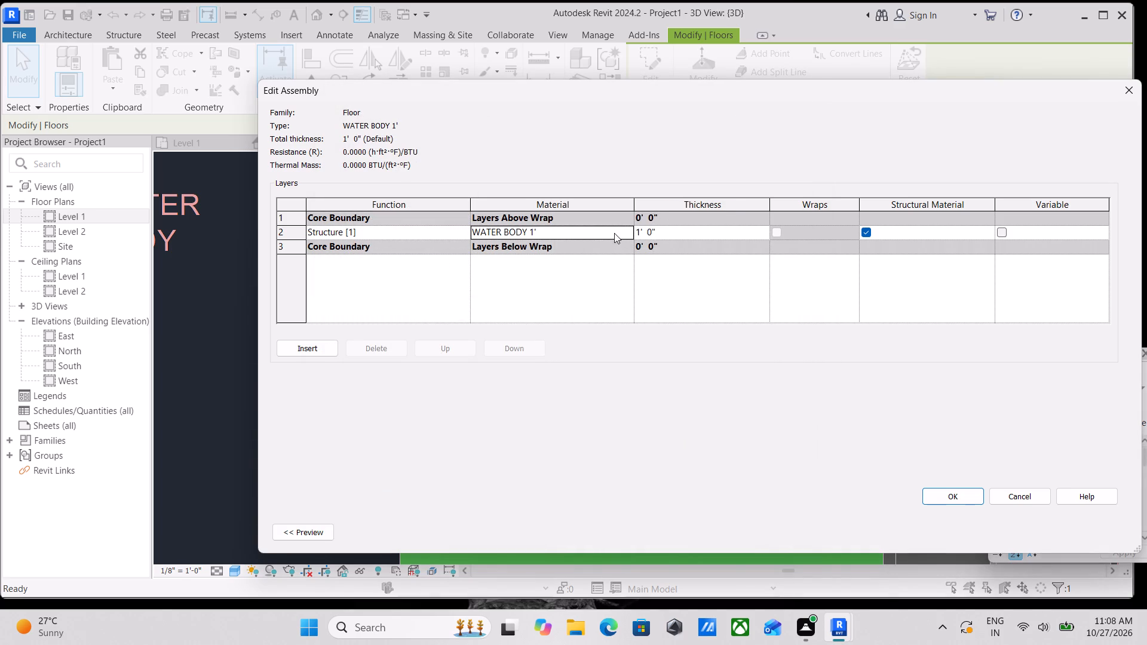
Browse the Appearance Library's Sitework assets for a finish to use on the WATER BODY 1' material.
left_click(614, 233)
left_click(631, 234)
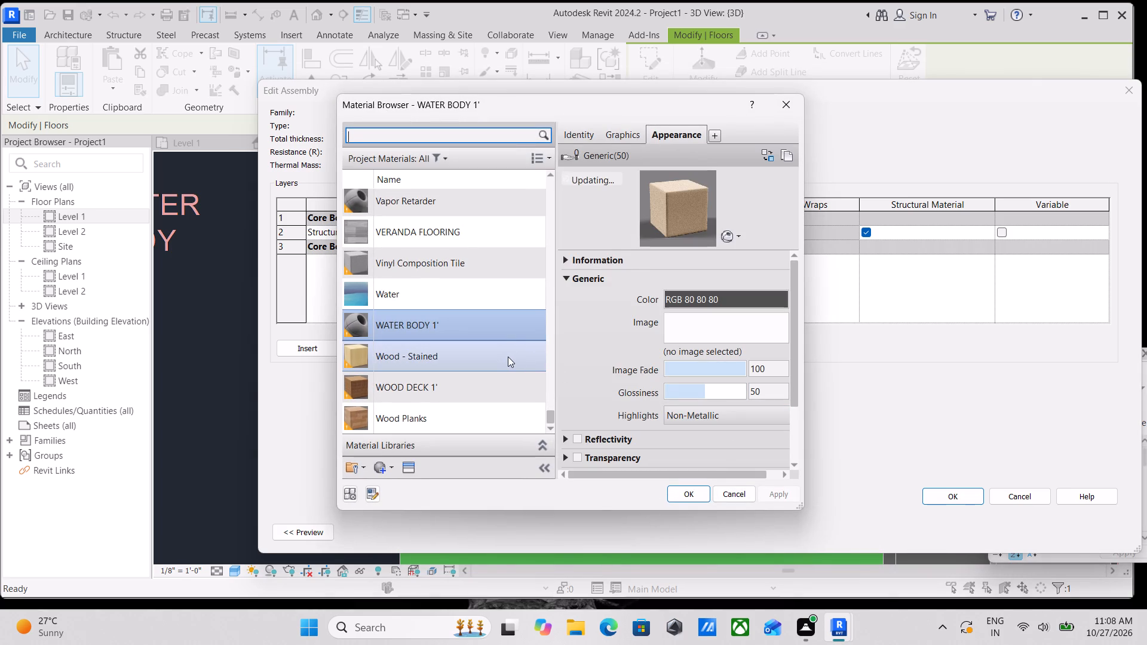
left_click(410, 467)
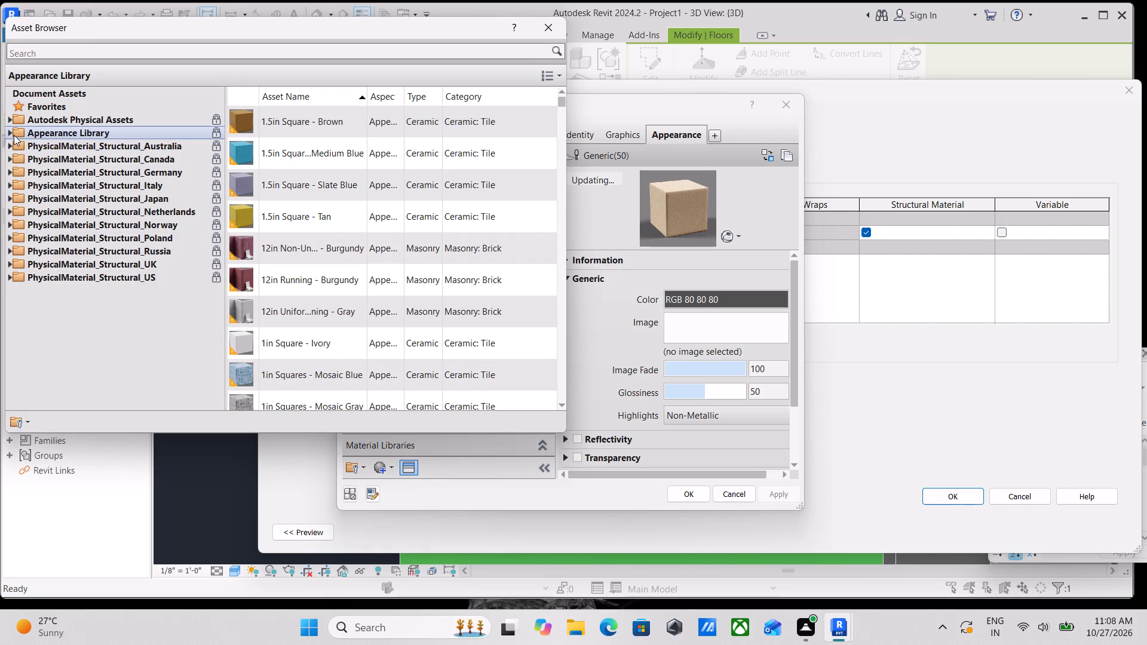
left_click(11, 133)
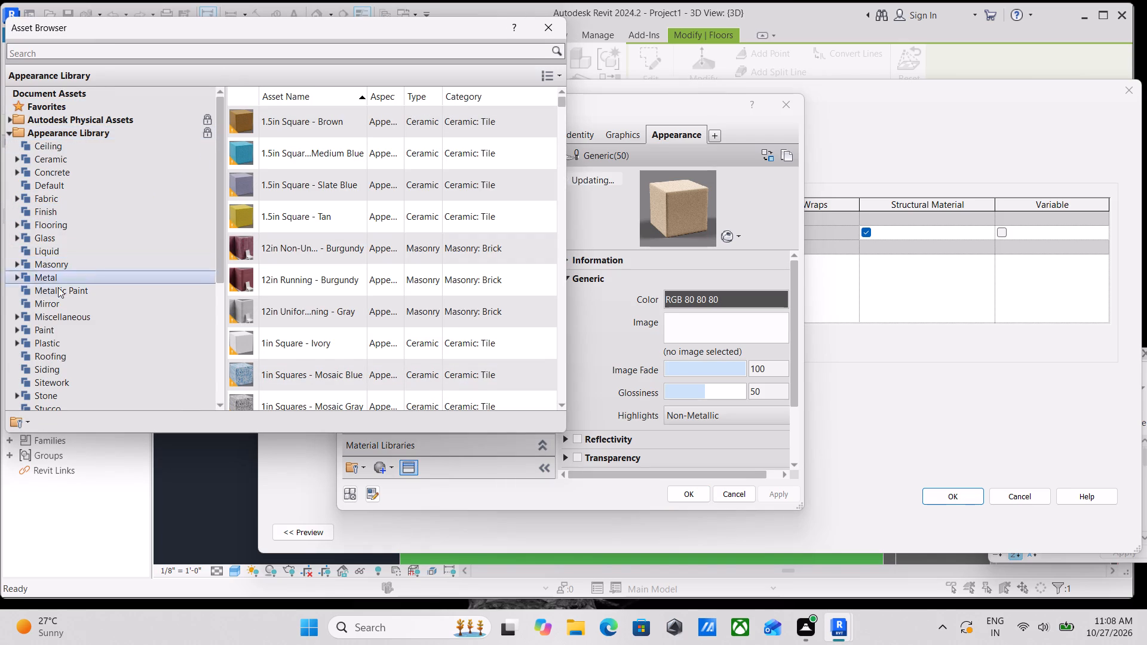
scroll(47, 301, "down", 2)
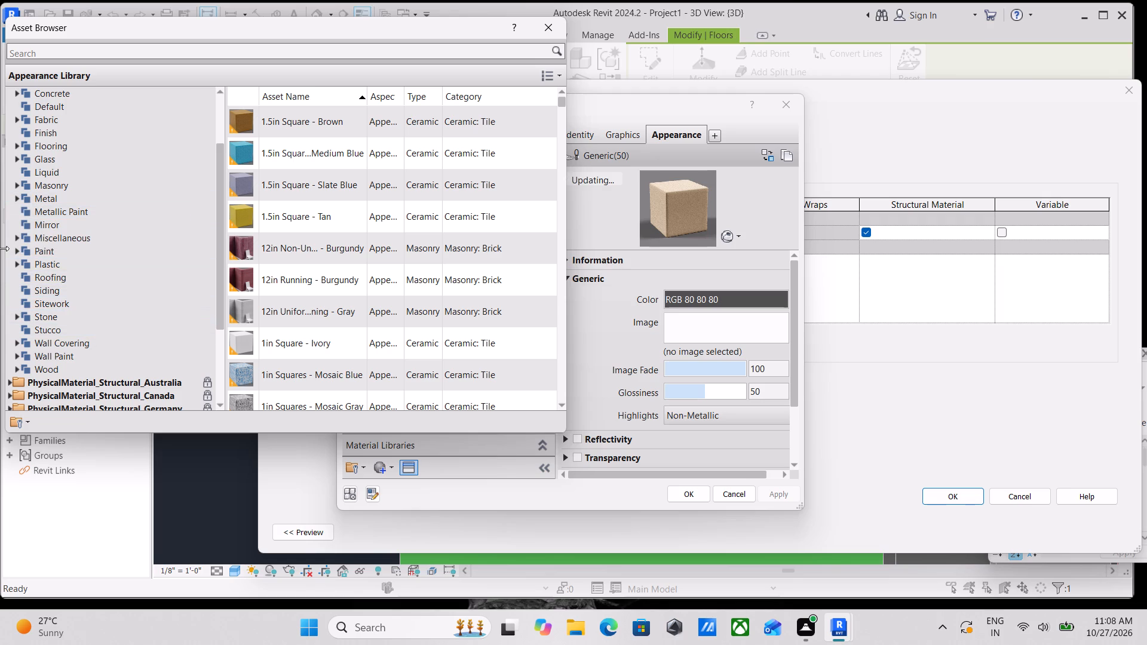
left_click(13, 313)
left_click(13, 313)
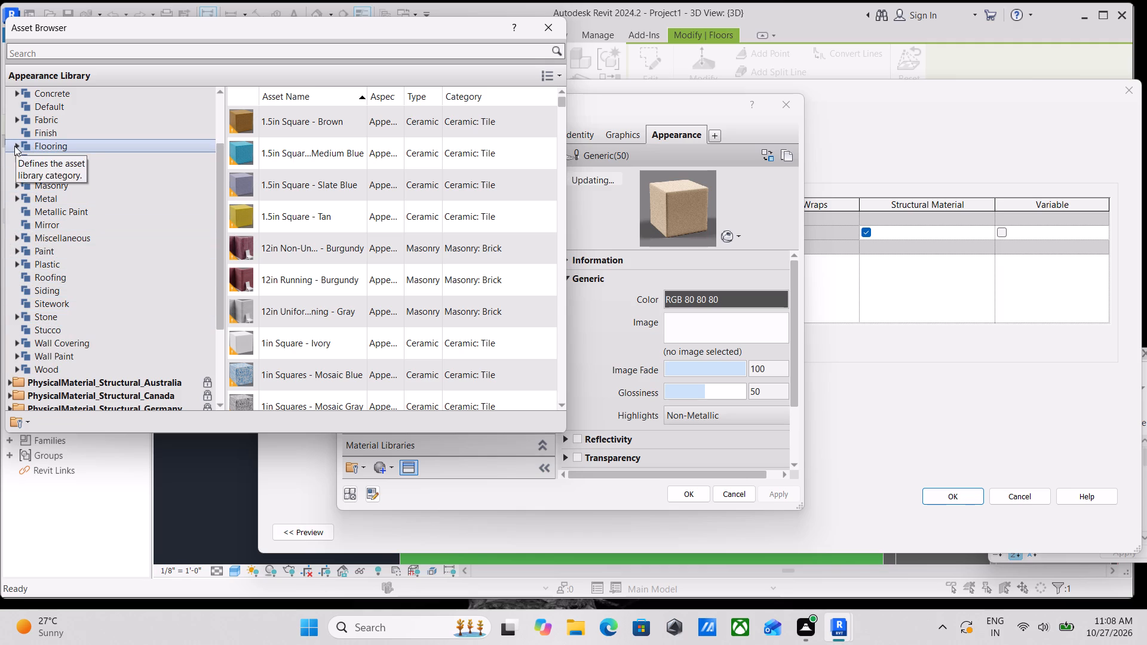
scroll(24, 284, "down", 2)
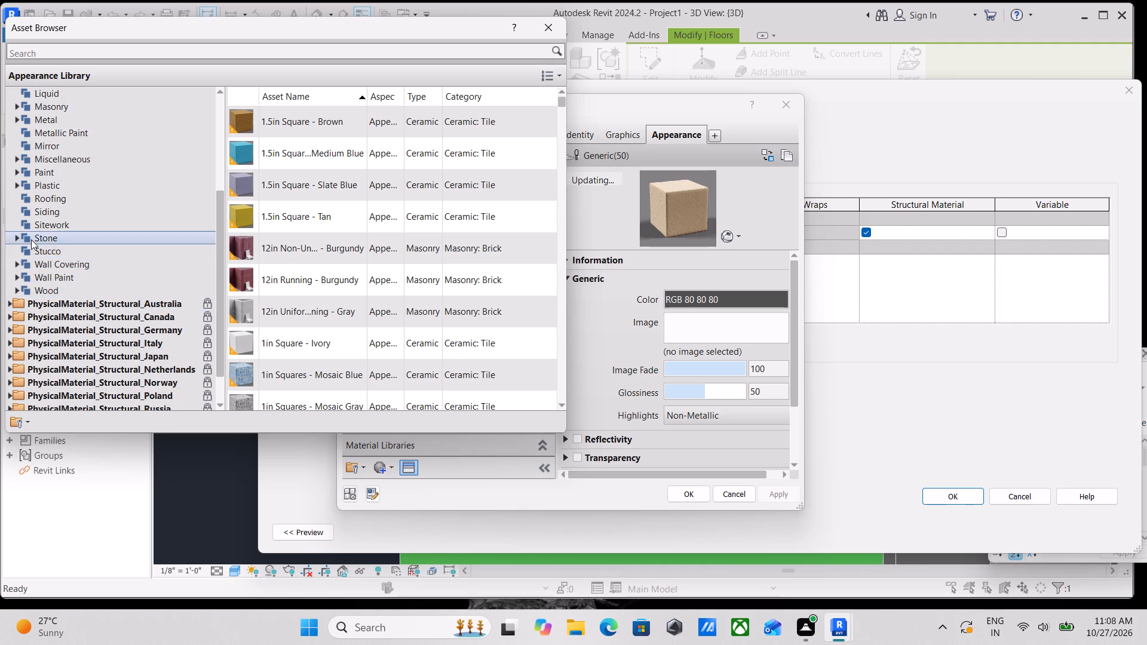
left_click(17, 221)
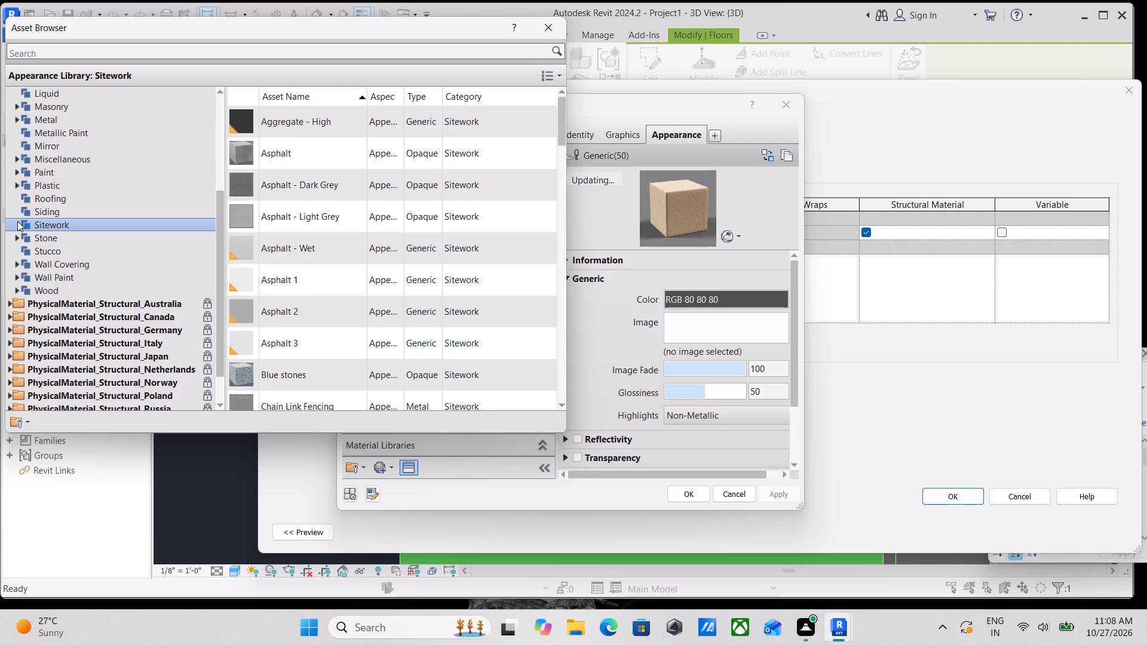
scroll(277, 299, "down", 9)
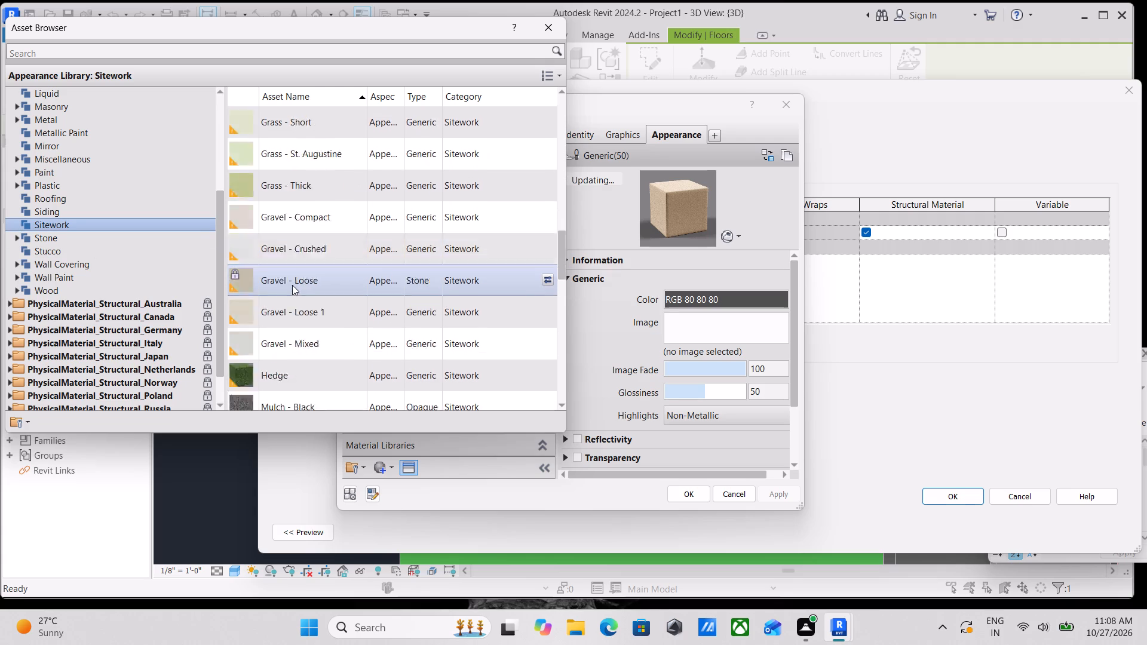
scroll(292, 285, "down", 4)
scroll(310, 238, "down", 5)
scroll(349, 269, "down", 2)
scroll(278, 300, "up", 1)
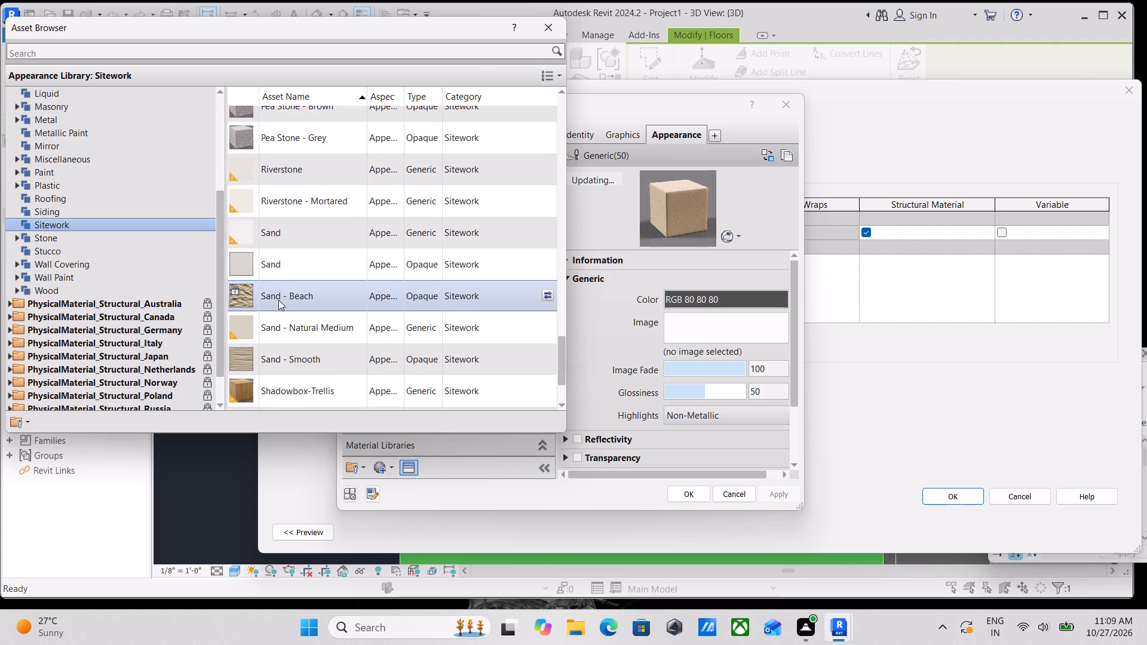
scroll(278, 300, "up", 6)
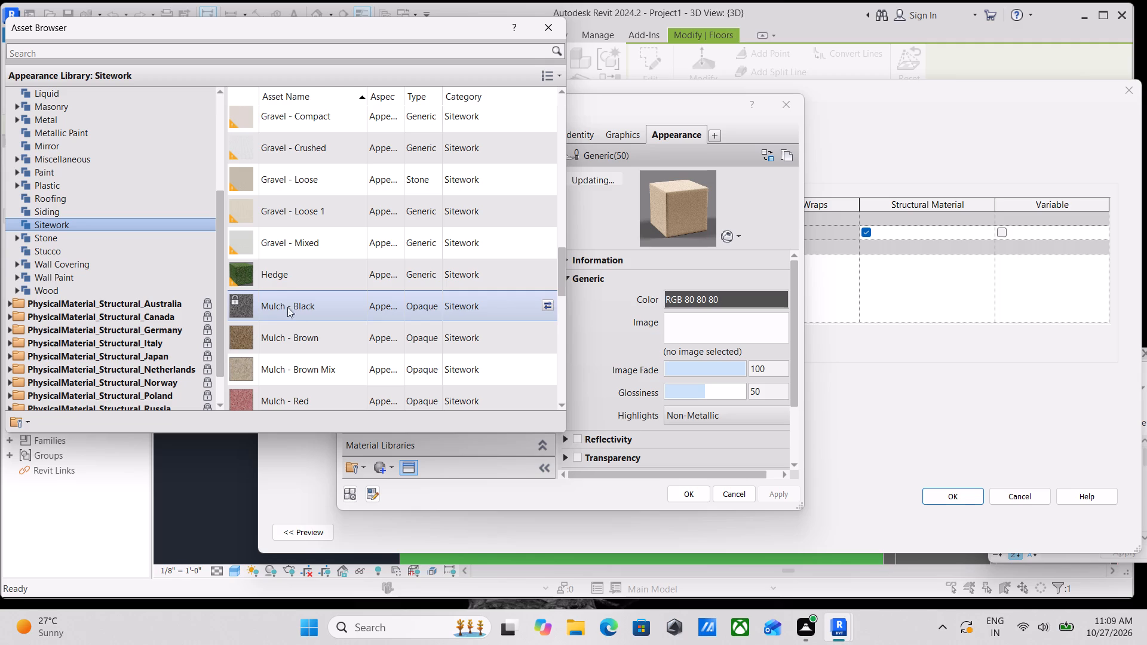
scroll(291, 285, "up", 1)
scroll(274, 209, "up", 4)
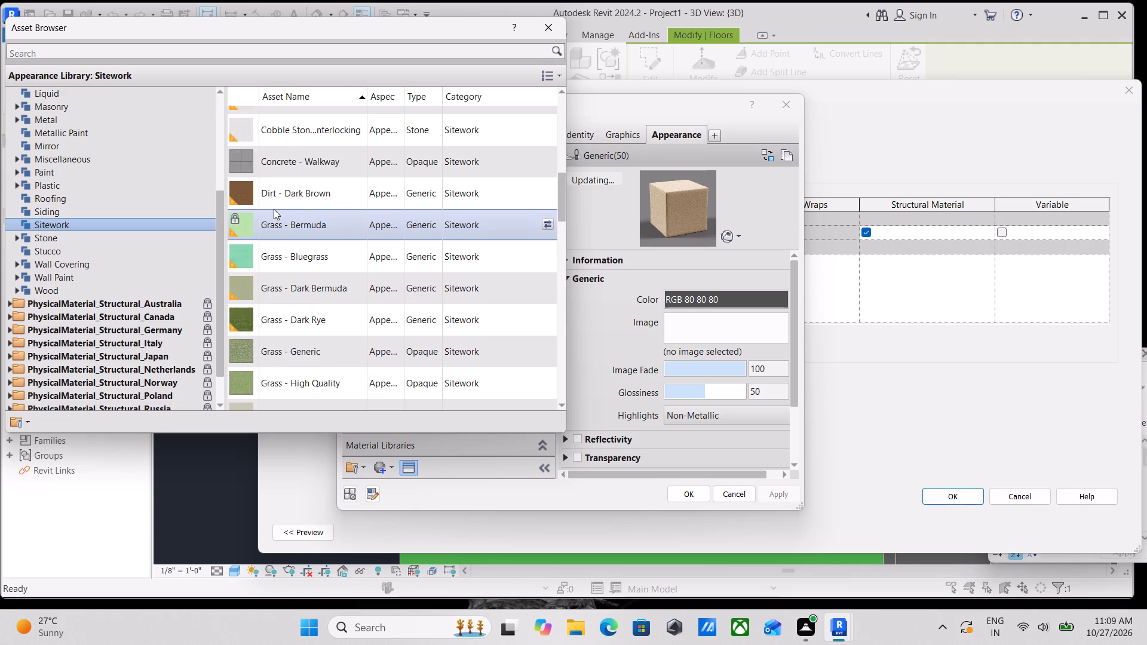
scroll(274, 209, "down", 6)
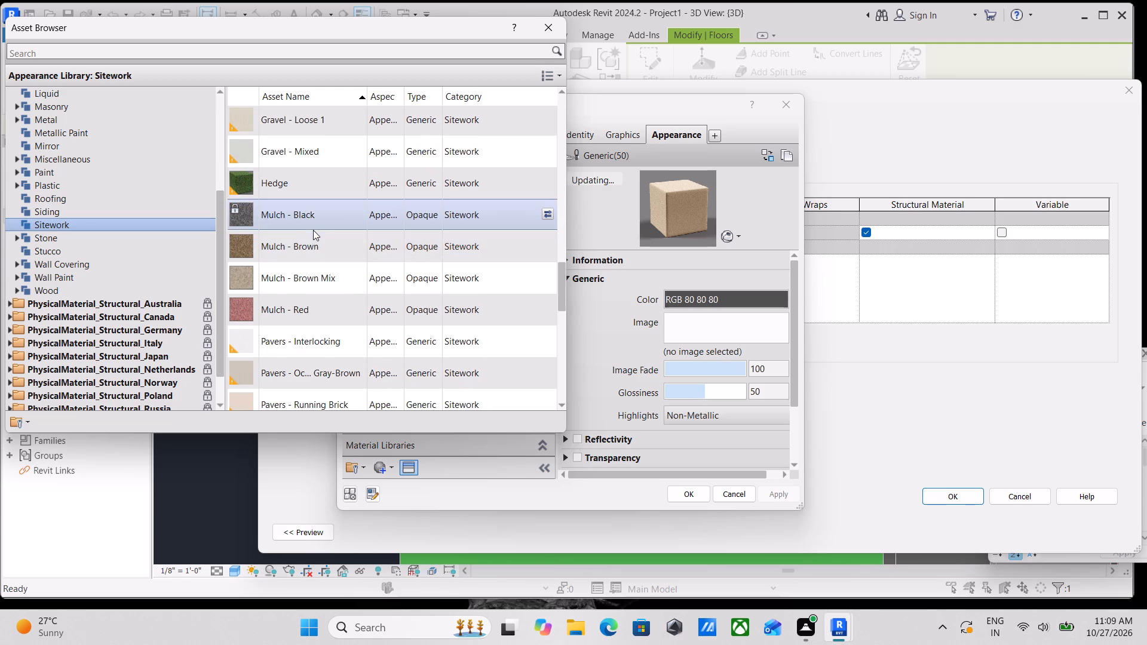
scroll(336, 232, "down", 2)
scroll(324, 288, "down", 5)
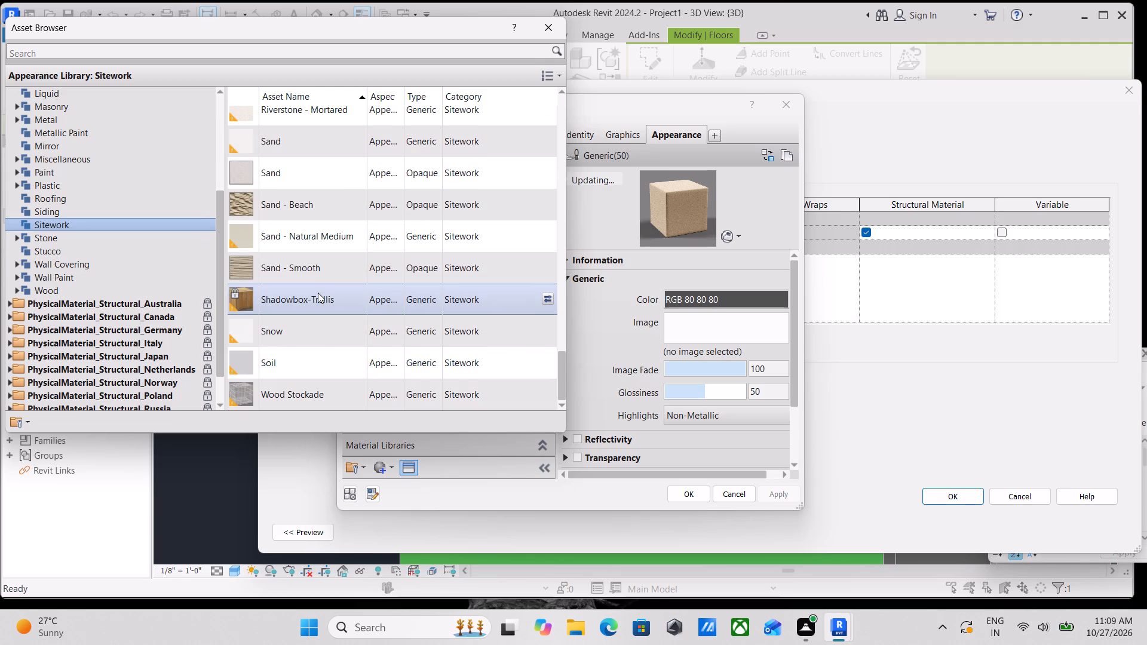
scroll(318, 293, "down", 1)
scroll(317, 379, "up", 5)
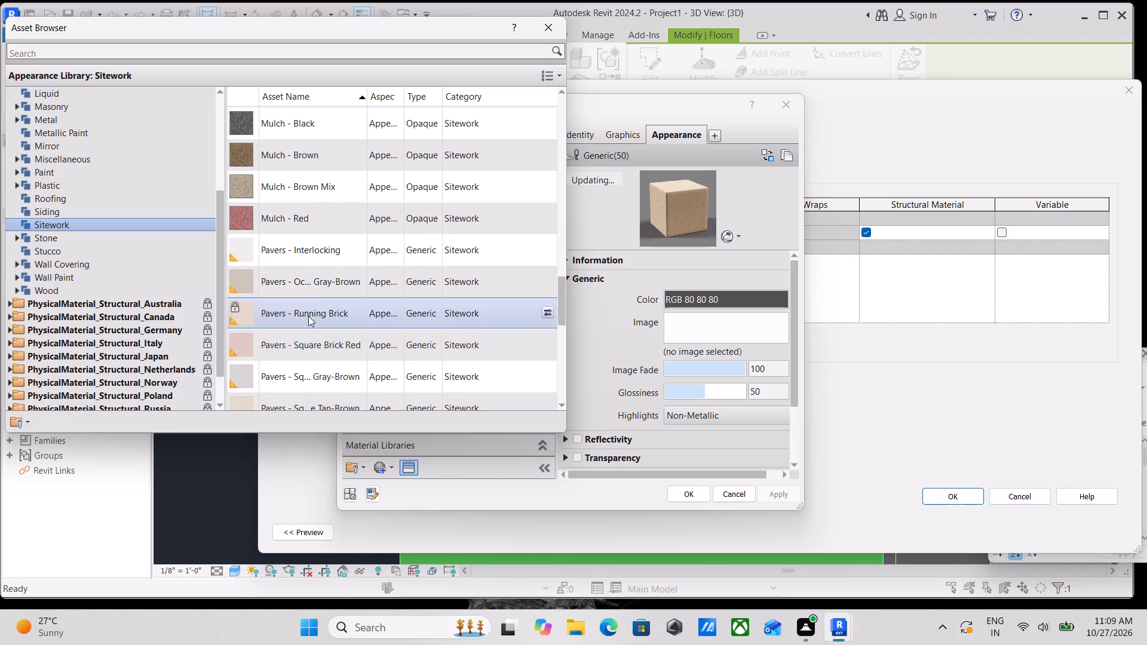
scroll(310, 285, "up", 15)
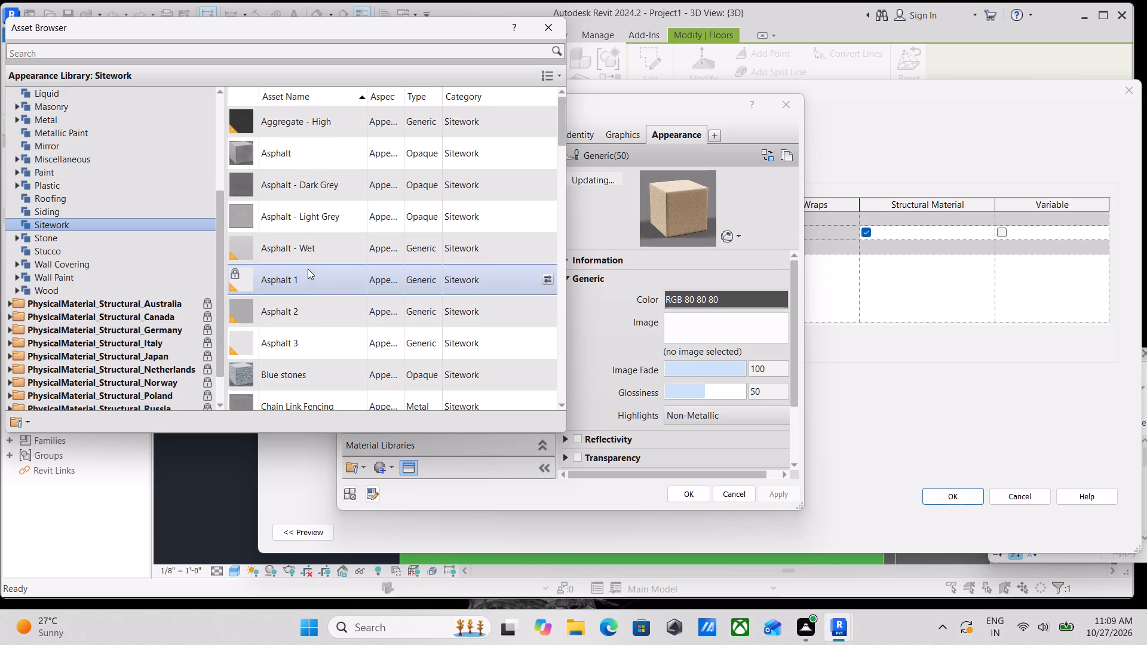
scroll(302, 211, "up", 1)
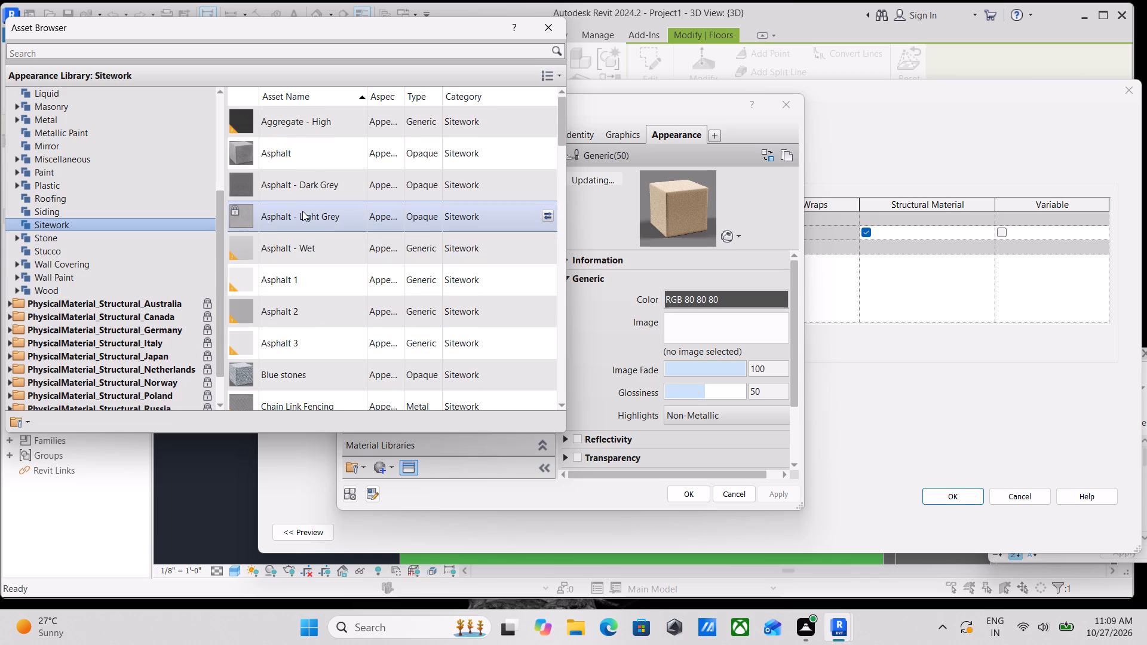
Replace the WATER BODY 1' material's appearance with the Blue stones asset from the Sitework category.
scroll(282, 234, "down", 2)
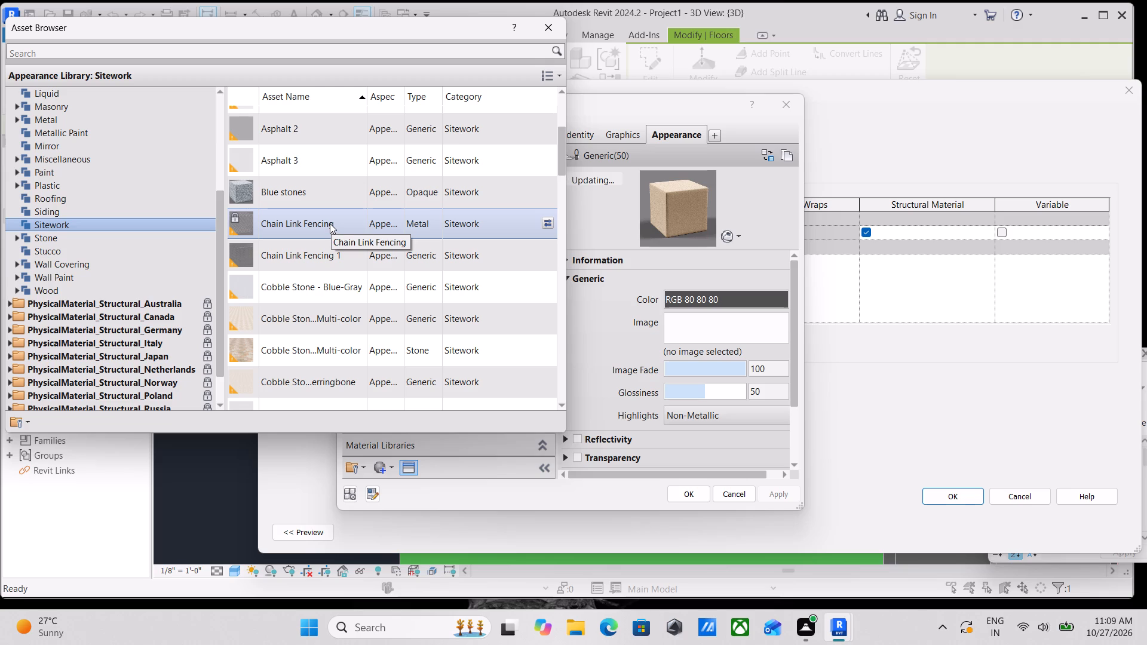
left_click(315, 196)
double_click(315, 196)
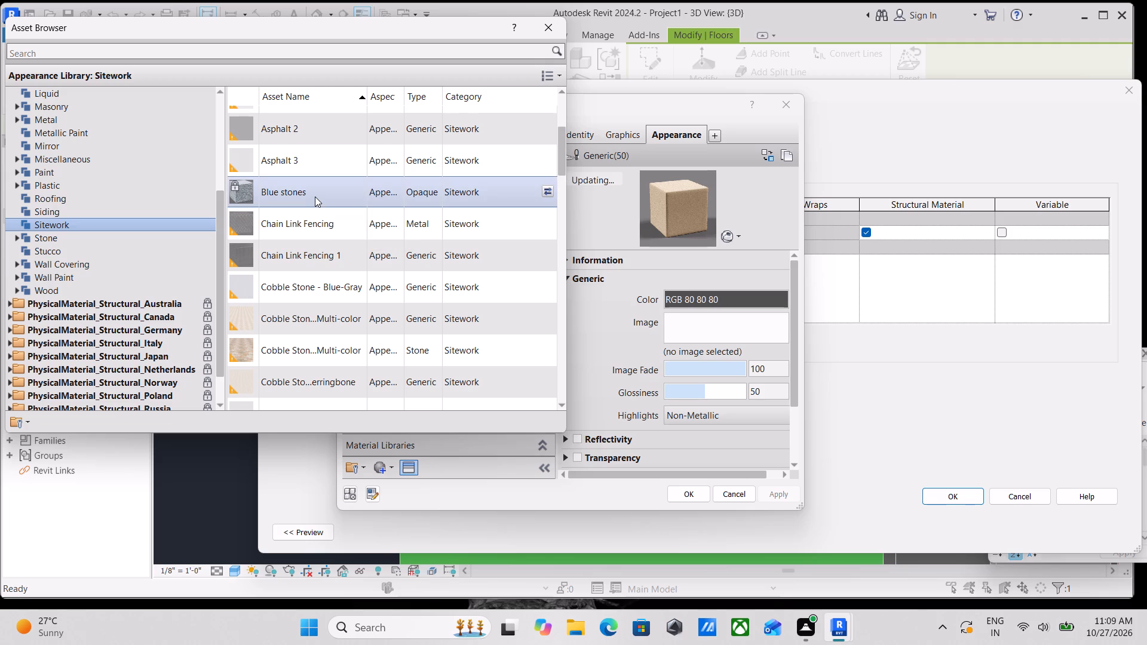
Look through the Sitework, Siding and Stone appearance assets for an alternative water body finish, and close the asset browser.
scroll(315, 196, "up", 2)
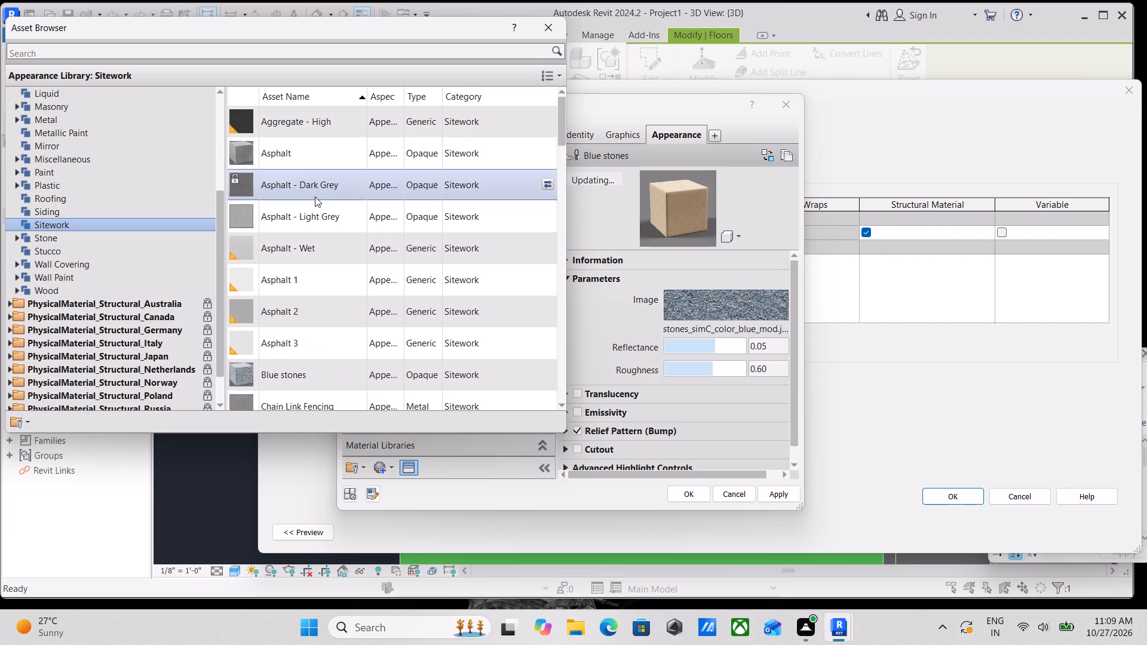
scroll(315, 196, "up", 3)
scroll(315, 193, "down", 6)
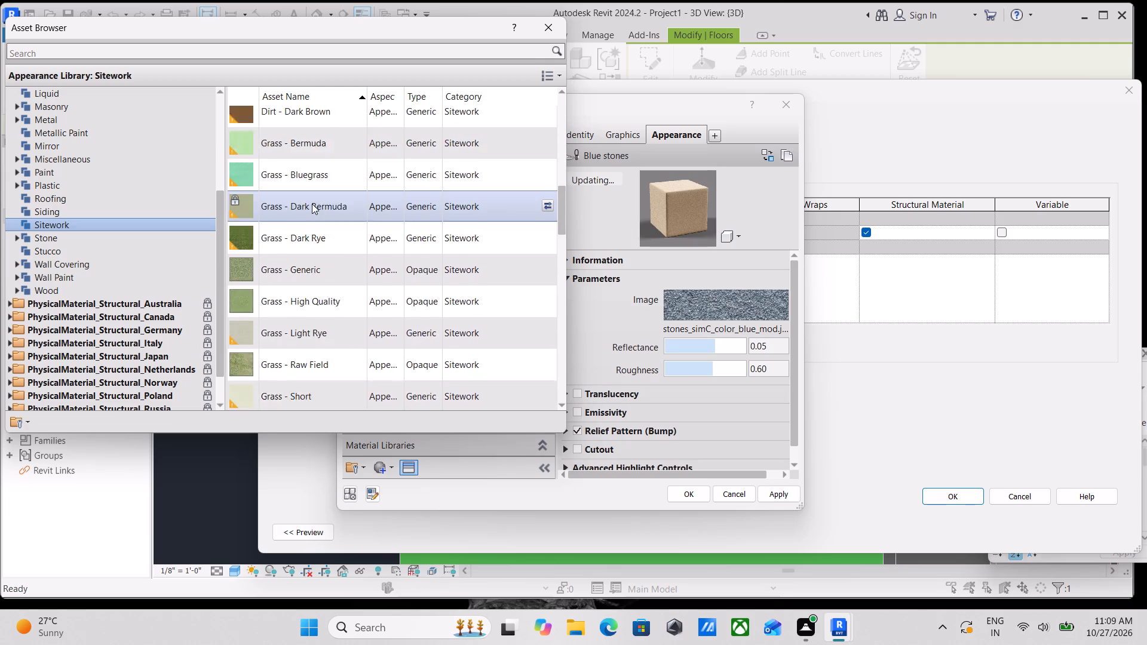
scroll(312, 204, "down", 10)
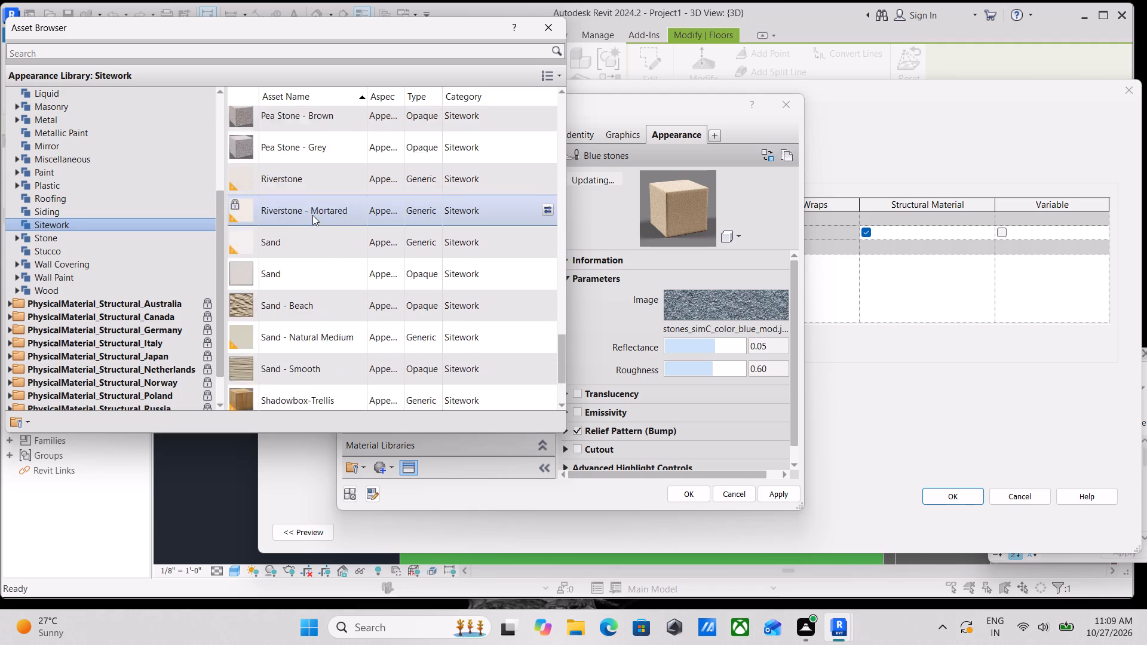
scroll(312, 215, "down", 6)
scroll(334, 439, "up", 1)
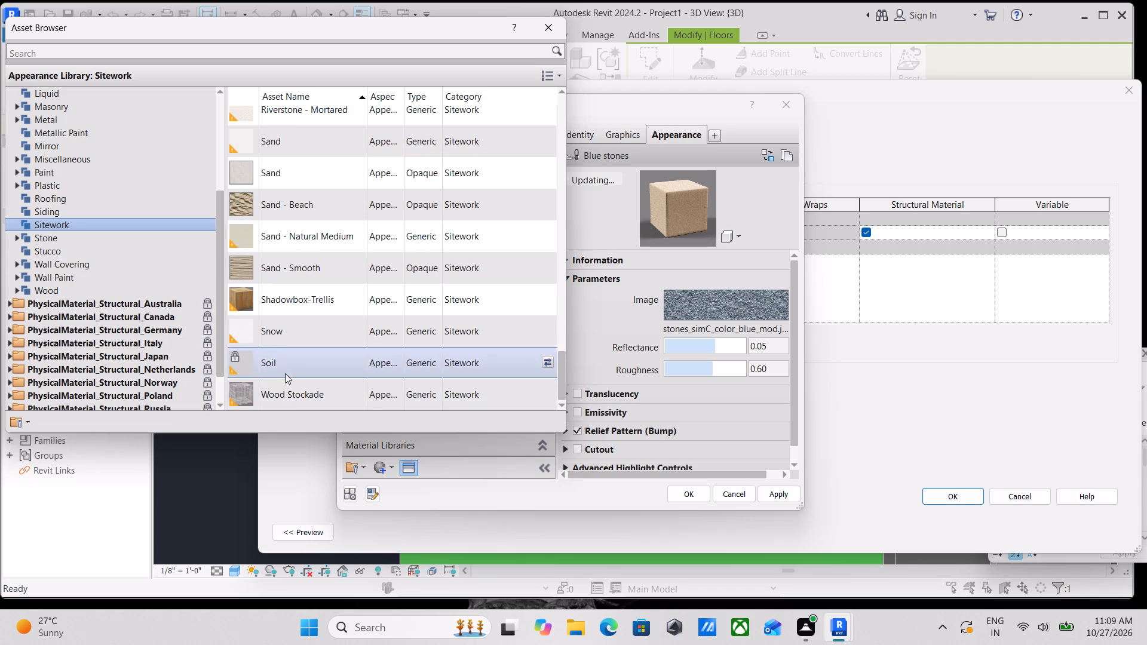
scroll(284, 338, "up", 3)
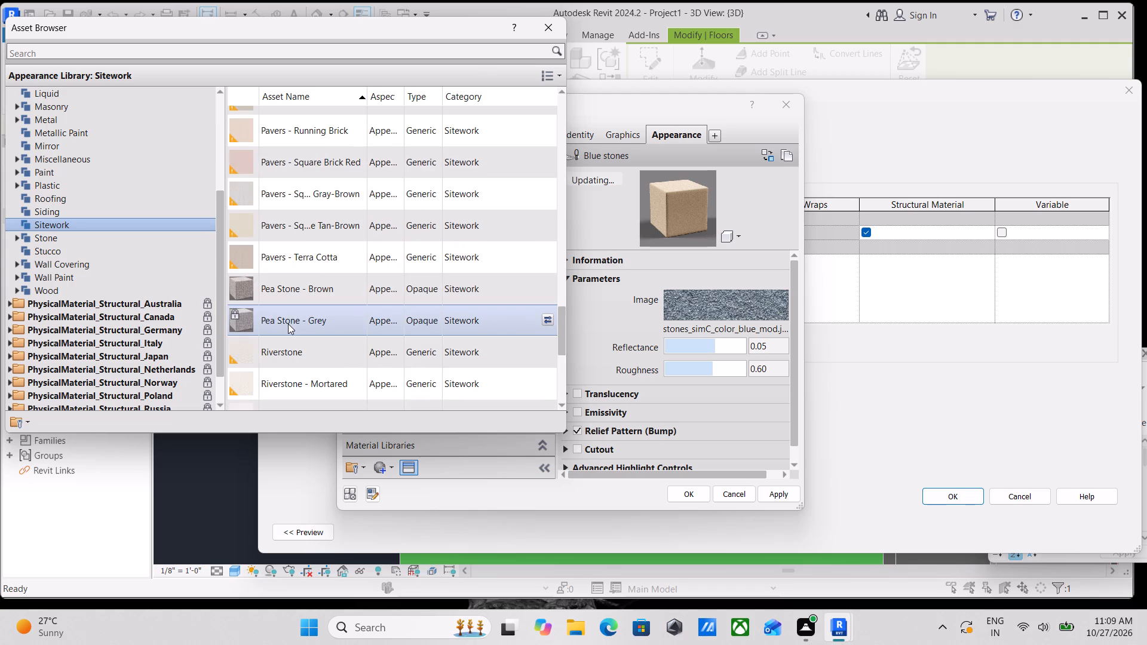
scroll(289, 306, "up", 3)
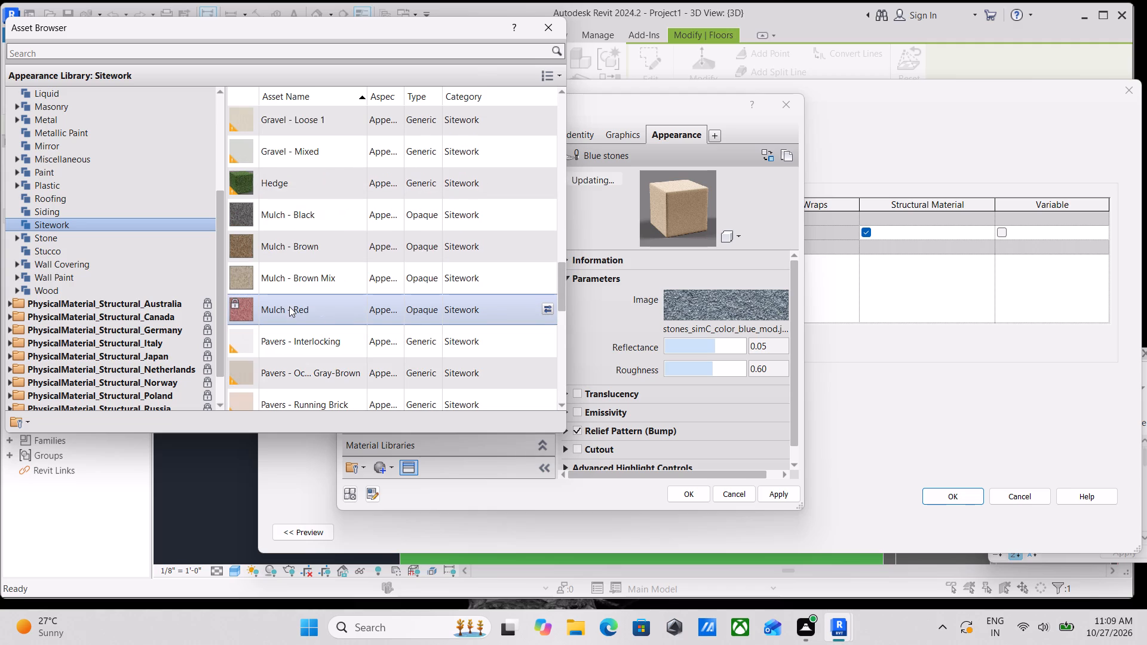
scroll(289, 306, "up", 6)
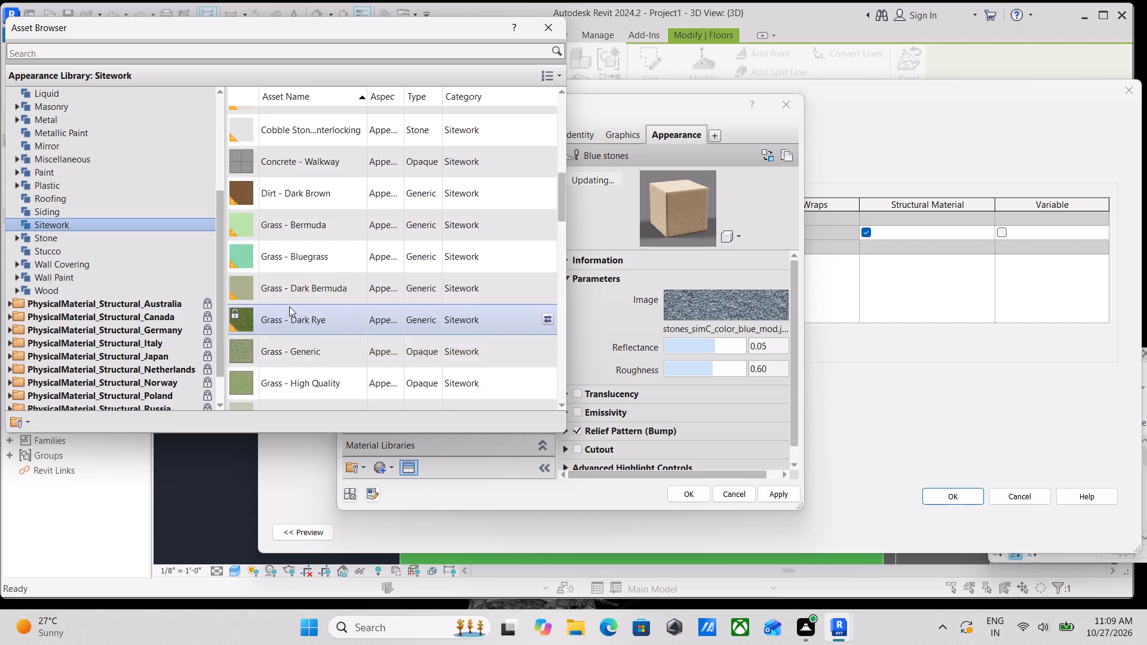
scroll(289, 306, "up", 10)
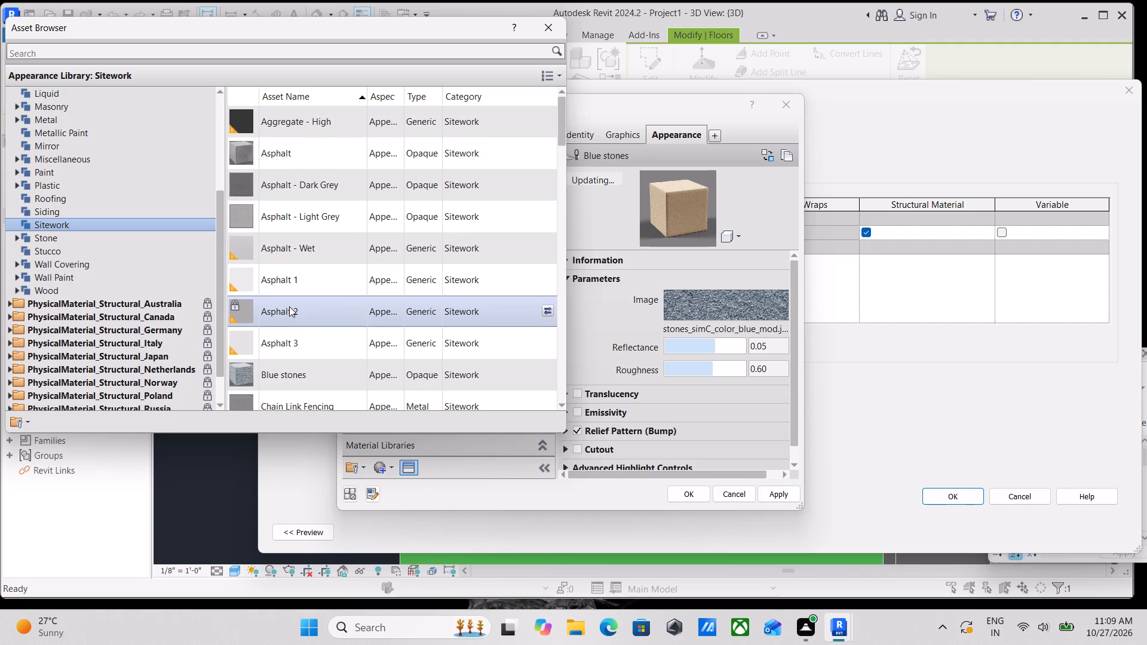
scroll(294, 258, "up", 3)
scroll(309, 151, "up", 3)
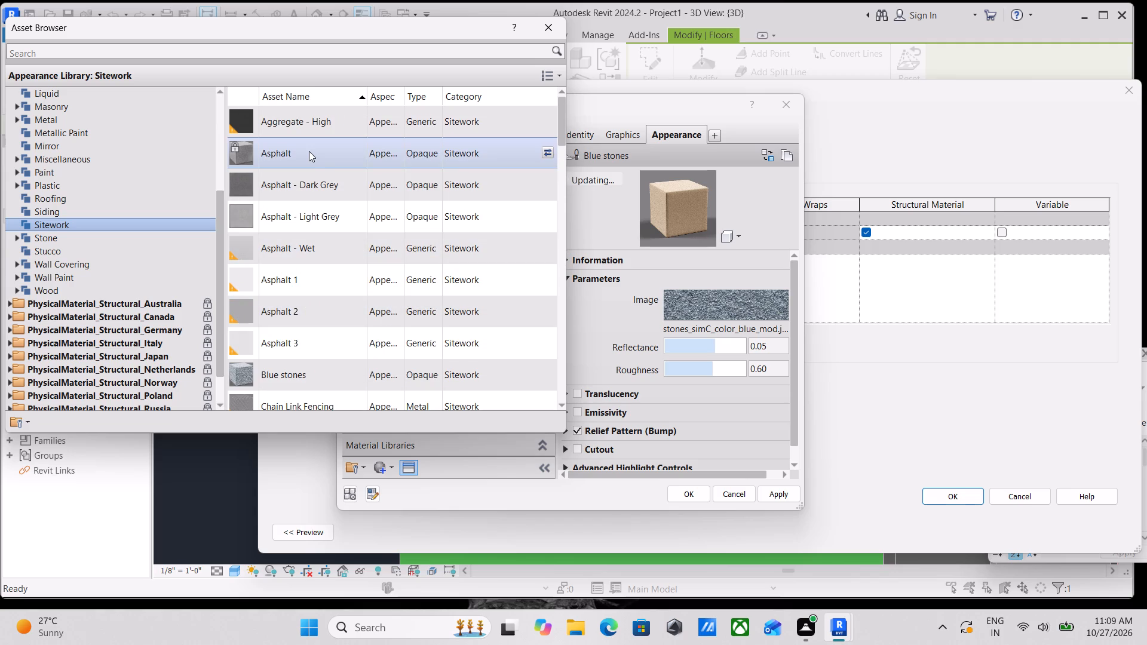
scroll(302, 166, "up", 7)
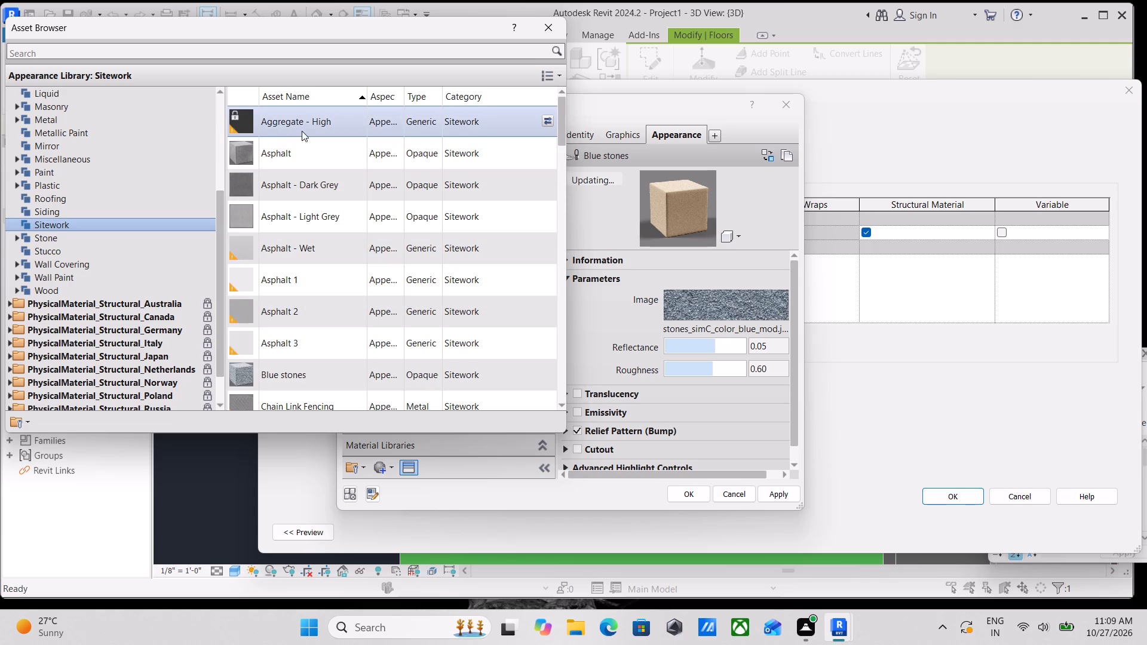
left_click(478, 94)
left_click(24, 211)
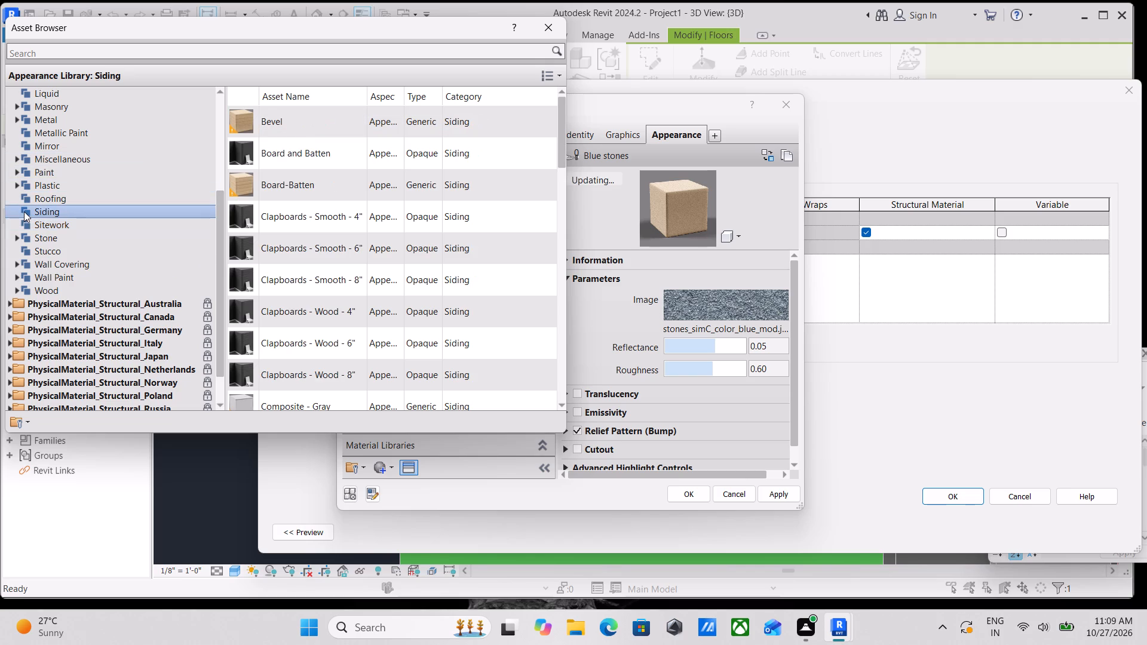
left_click(36, 236)
scroll(517, 338, "down", 1)
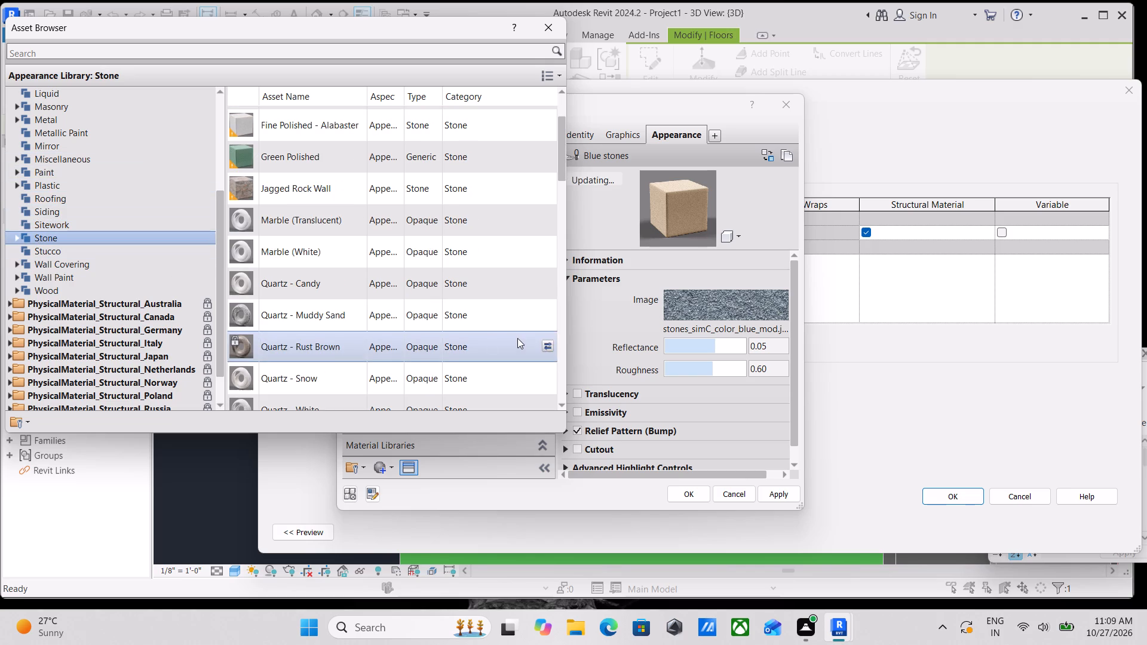
left_click(39, 220)
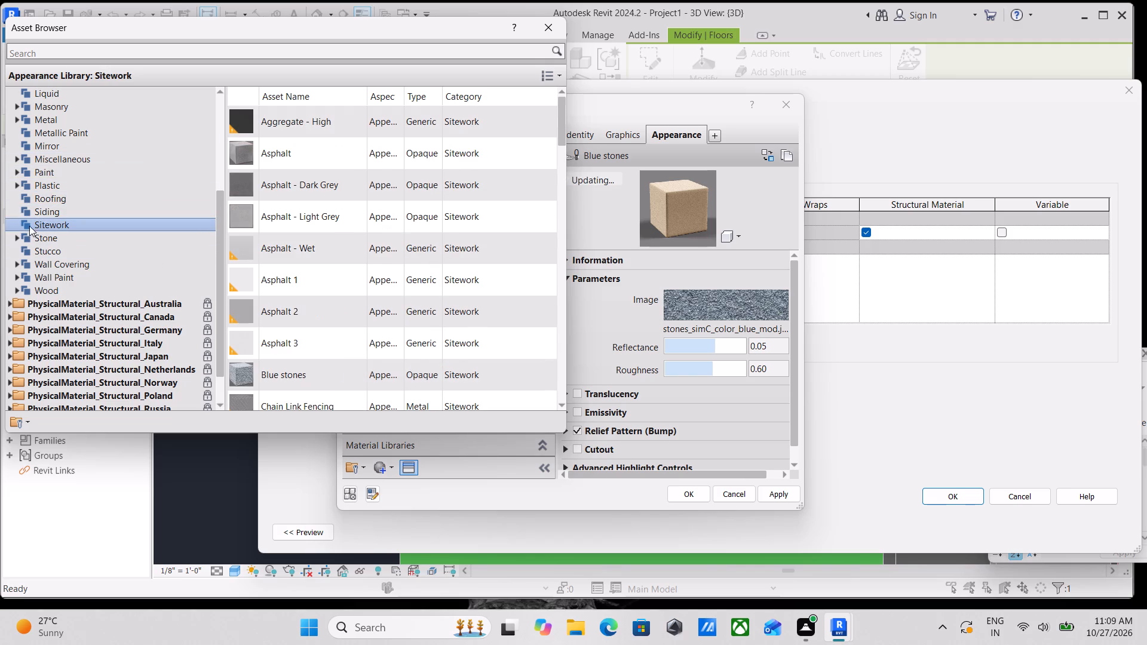
double_click(26, 226)
scroll(240, 258, "down", 5)
scroll(287, 282, "down", 2)
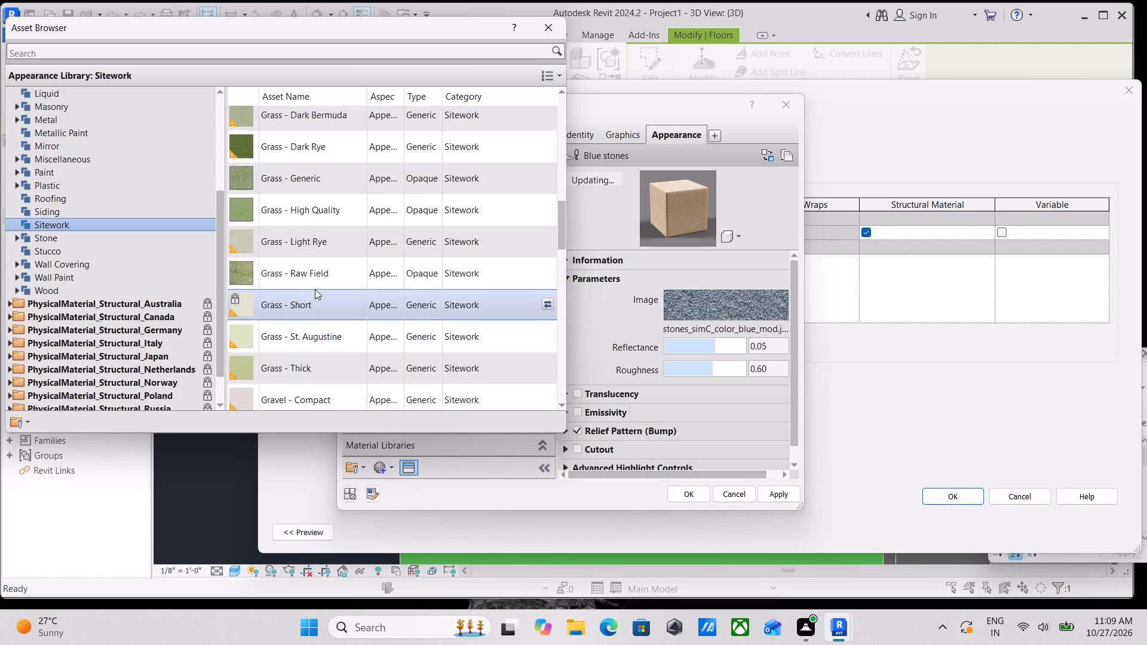
scroll(315, 289, "down", 2)
scroll(315, 289, "up", 8)
scroll(315, 289, "down", 12)
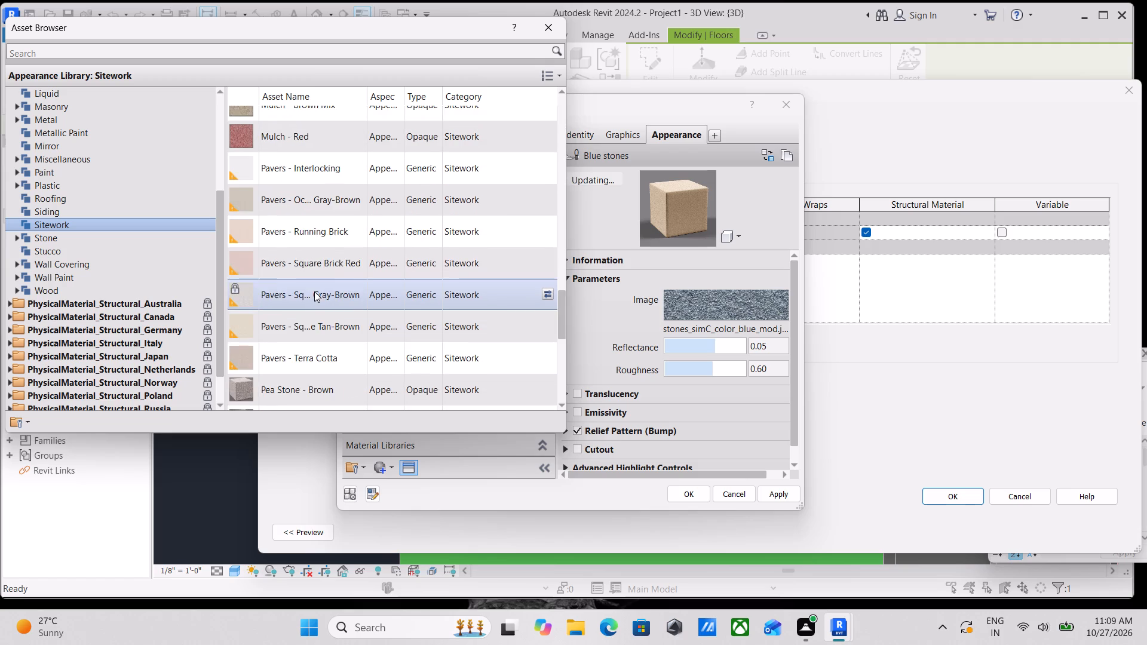
scroll(314, 291, "down", 12)
left_click(549, 30)
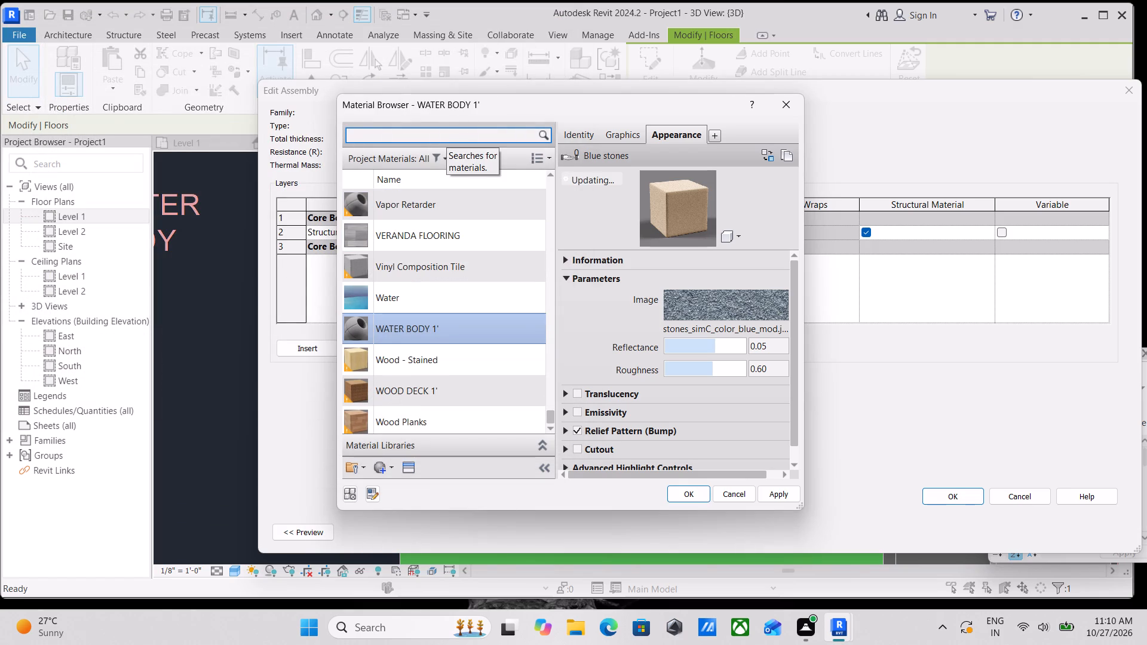
Search the project materials for WATER and assign the Water material to the structure layer of the WATER BODY 1' floor type.
type("WA")
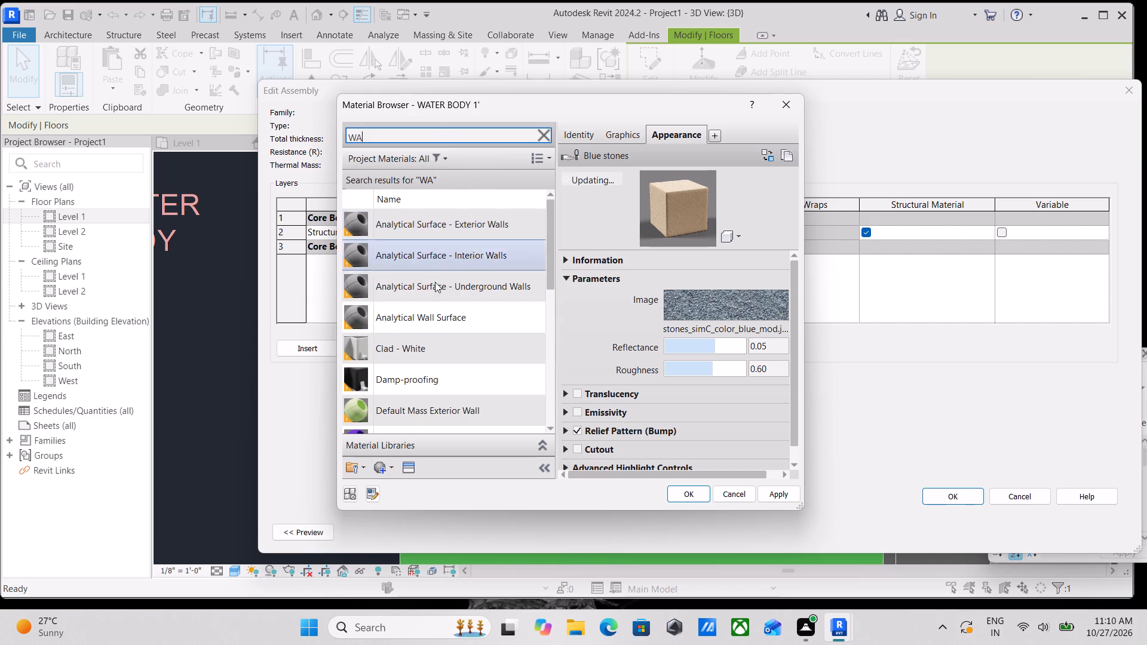
type("TER")
left_click(390, 228)
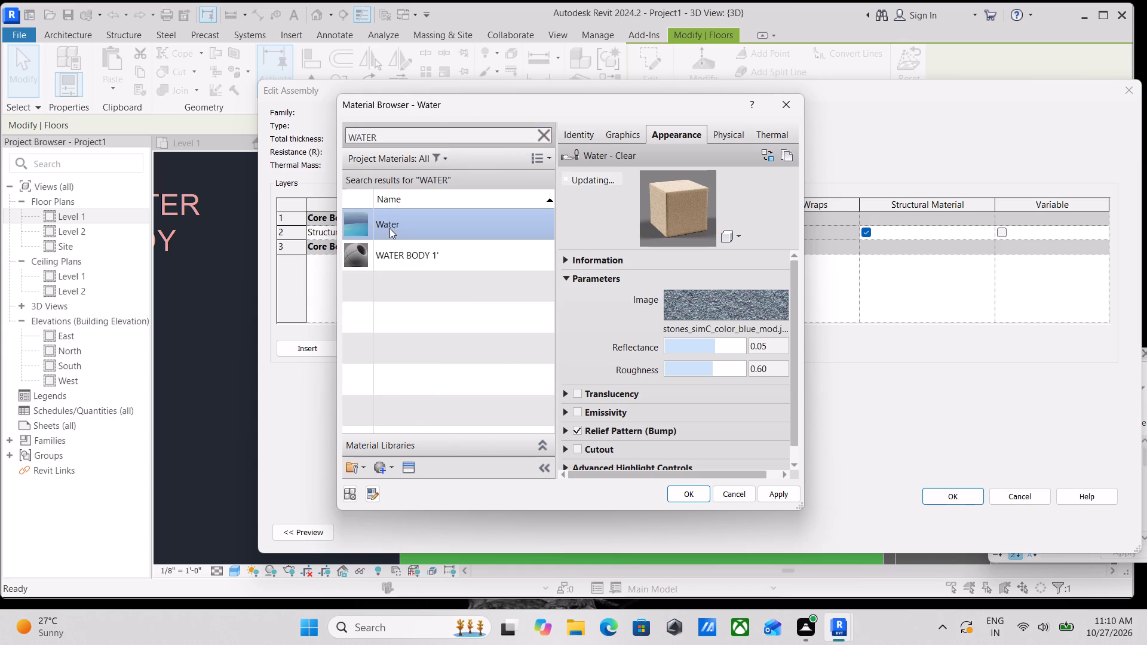
left_click(775, 495)
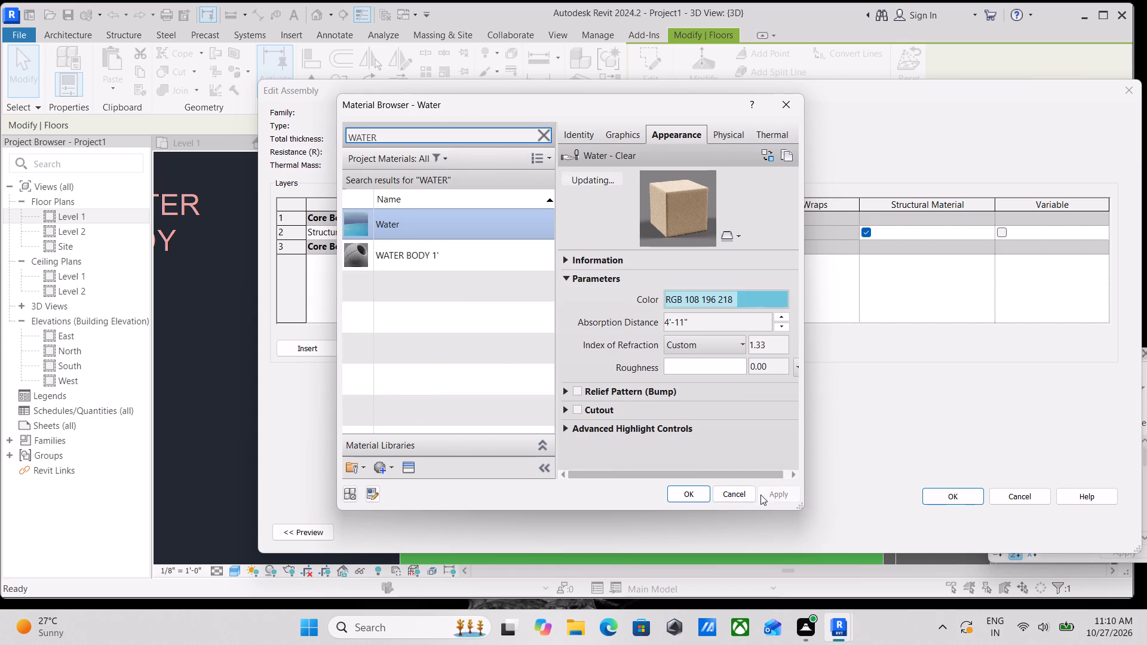
left_click(698, 495)
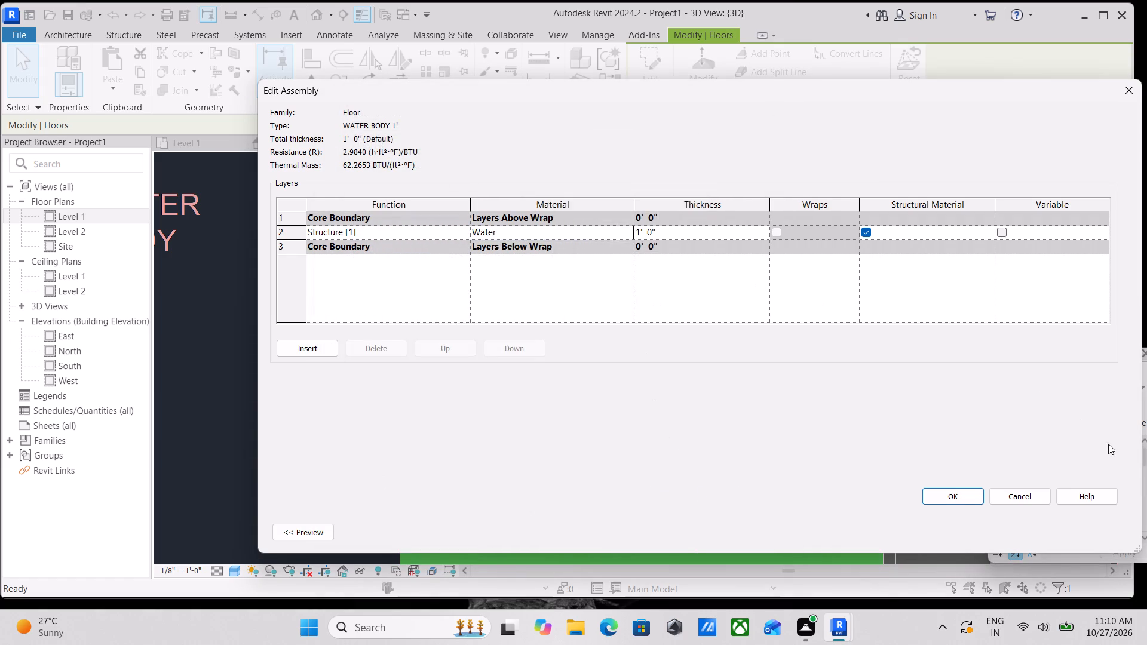
left_click(960, 499)
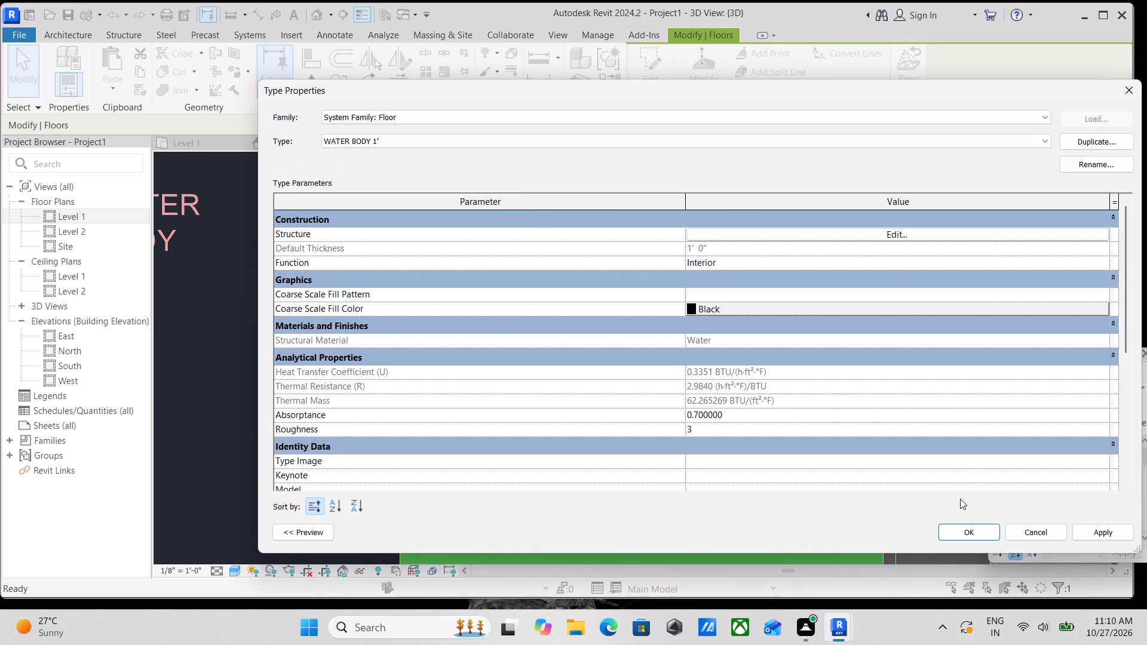
left_click(1087, 520)
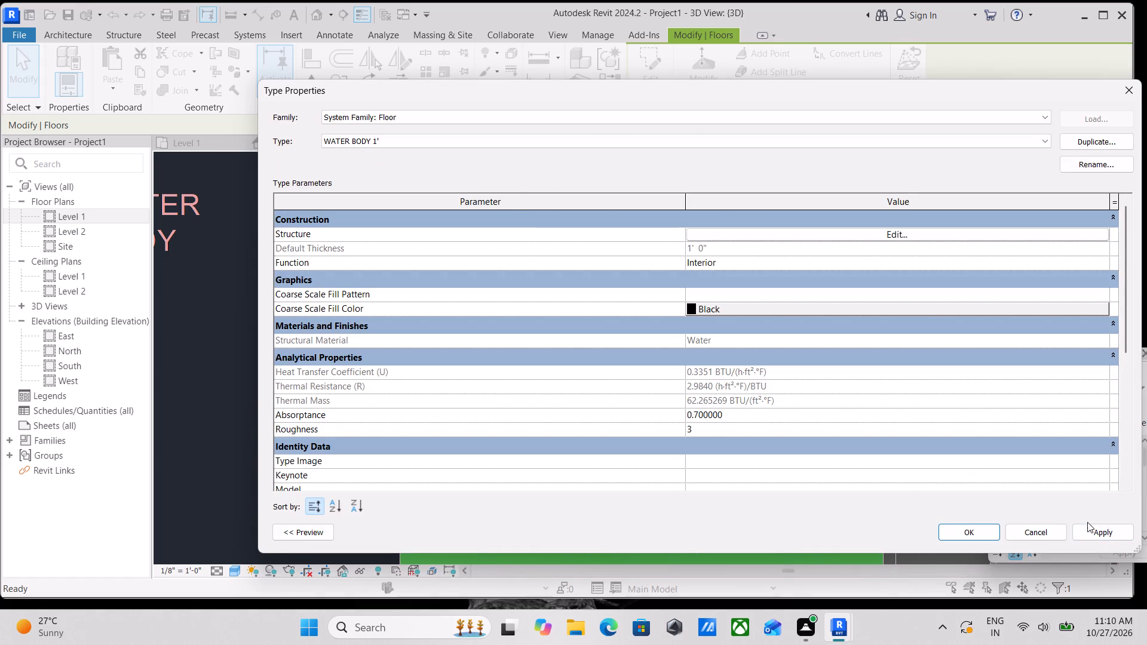
left_click(1088, 533)
left_click(958, 537)
Set the 3D view's visual style to Realistic.
scroll(921, 529, "down", 2)
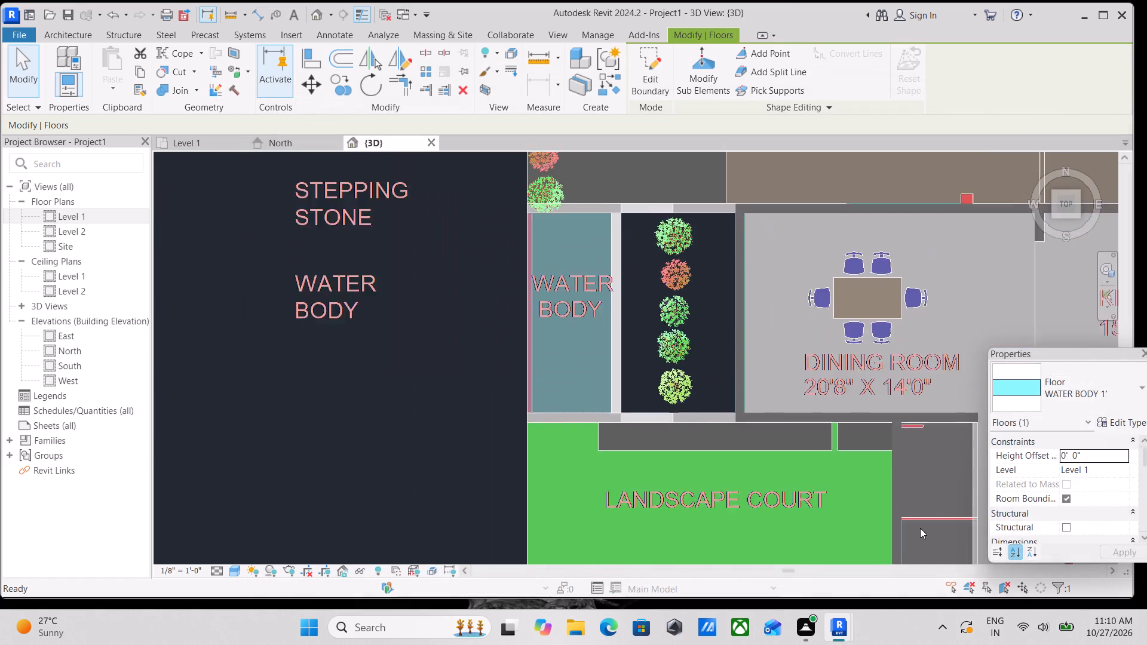
scroll(920, 528, "down", 1)
middle_click_drag(920, 528, 919, 558)
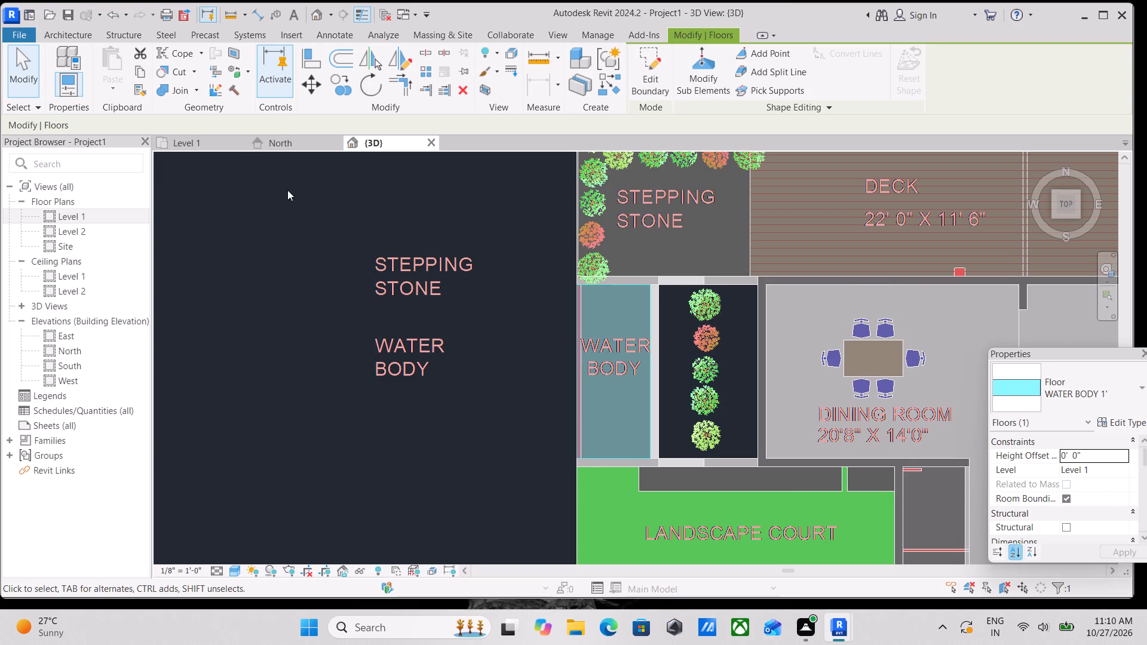
scroll(689, 288, "down", 4)
middle_click_drag(698, 284, 622, 241)
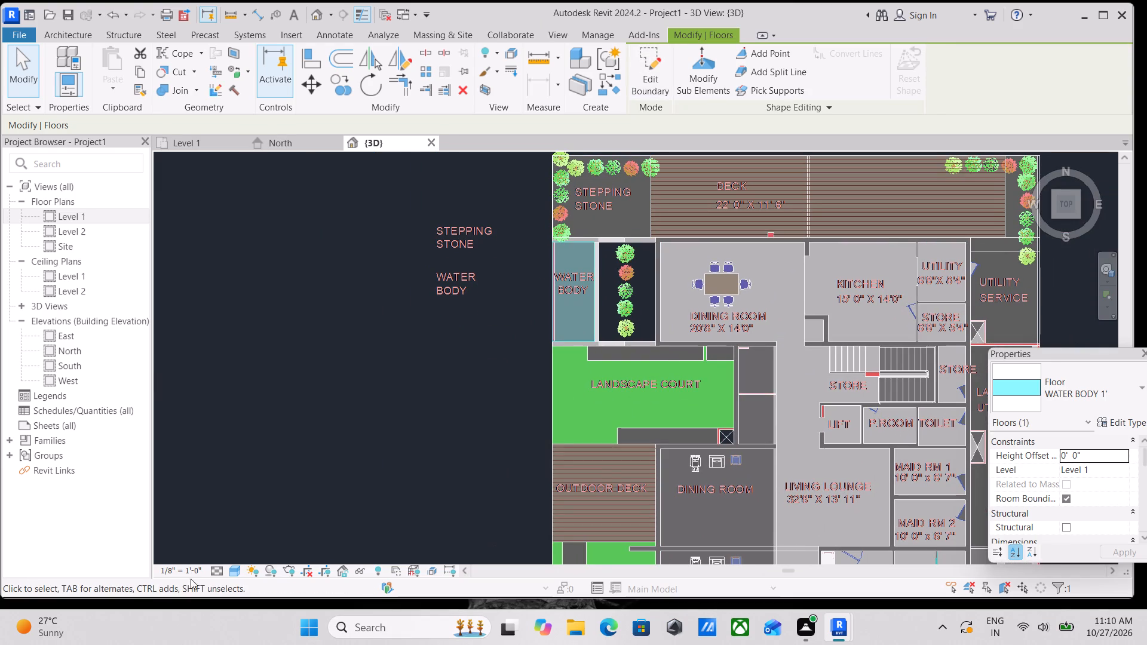
left_click(228, 569)
left_click(240, 551)
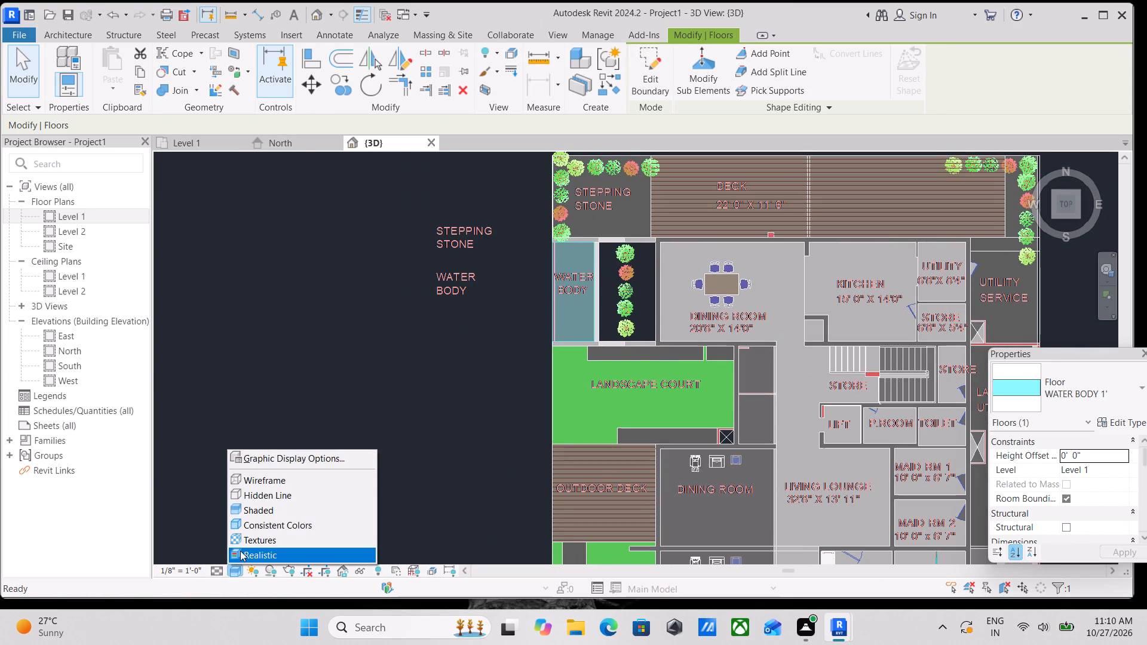
Examine the rendered floor finishes in 3D, focusing on the water body, stepping stones, outdoor deck and car porch.
scroll(799, 384, "down", 1)
middle_click_drag(805, 373, 716, 319)
scroll(526, 440, "up", 2)
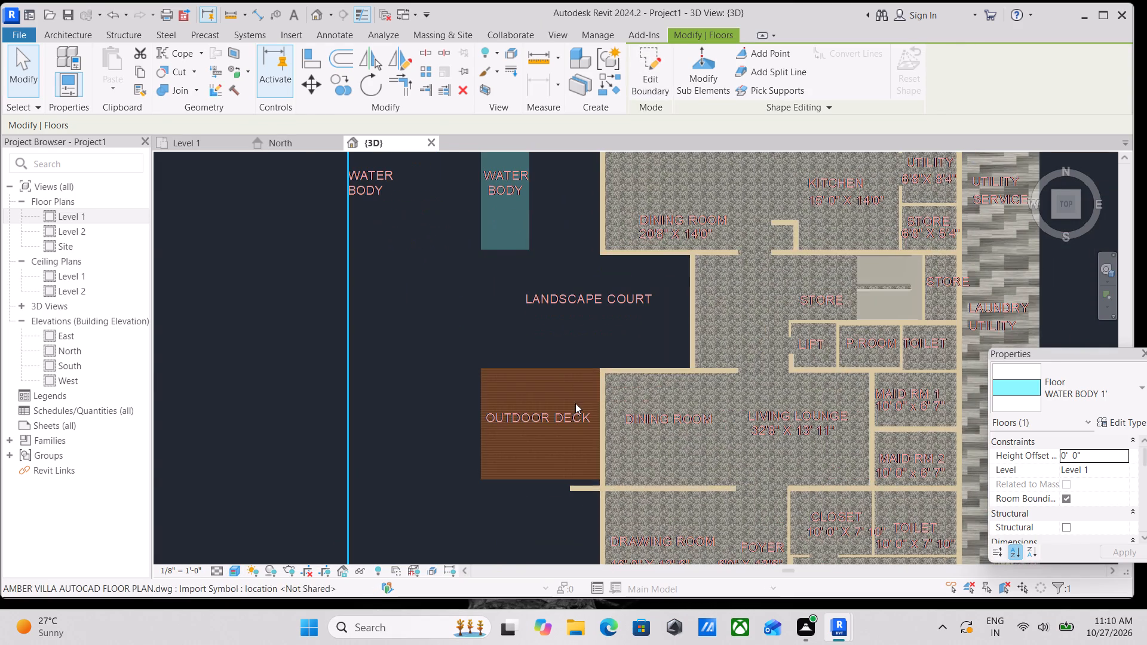
scroll(613, 314, "down", 3)
scroll(705, 472, "down", 3)
middle_click_drag(704, 493, 759, 432, "shift")
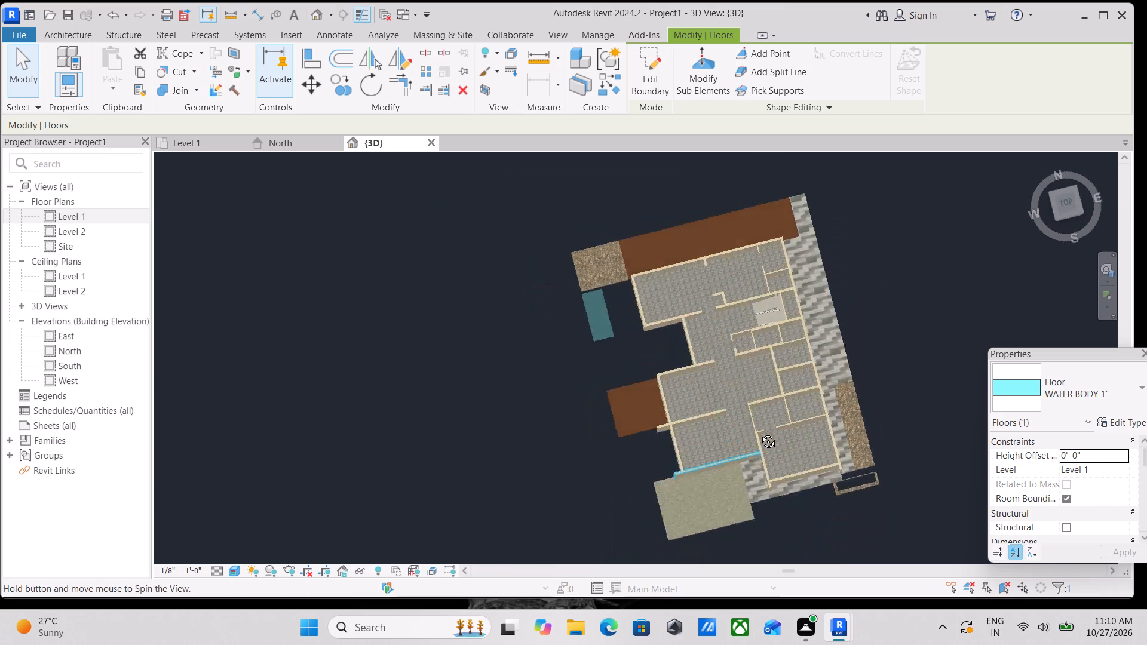
middle_click_drag(759, 432, 812, 226, "shift")
scroll(661, 375, "up", 3)
scroll(545, 251, "up", 9)
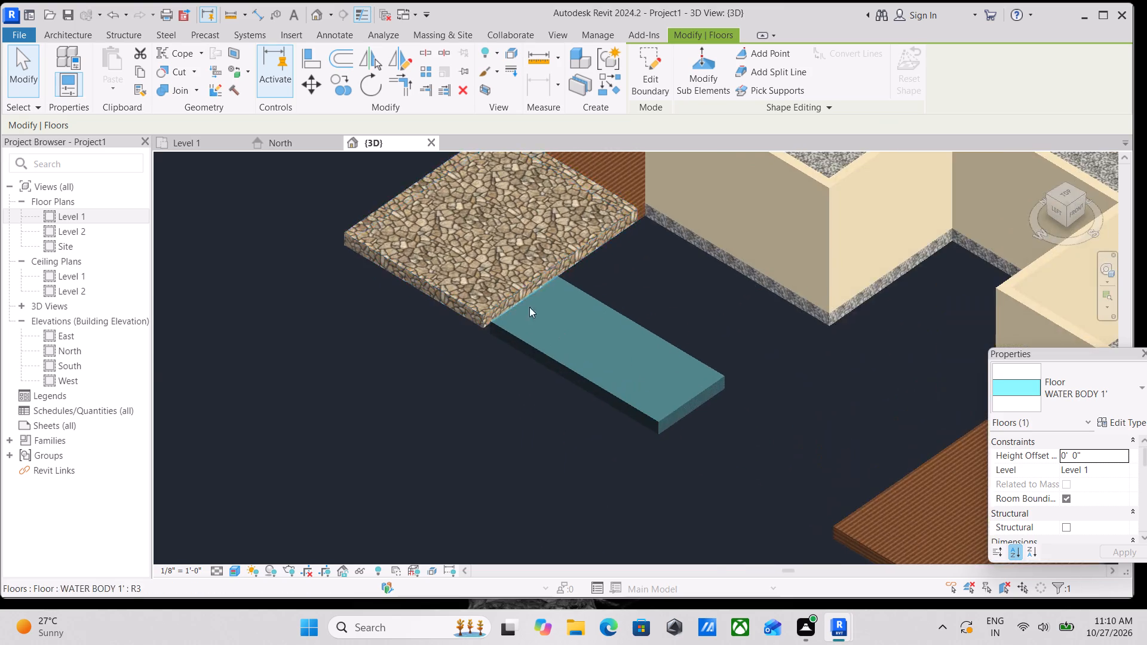
scroll(529, 307, "up", 4)
scroll(476, 339, "up", 5)
scroll(476, 321, "down", 3)
middle_click_drag(476, 321, 499, 363)
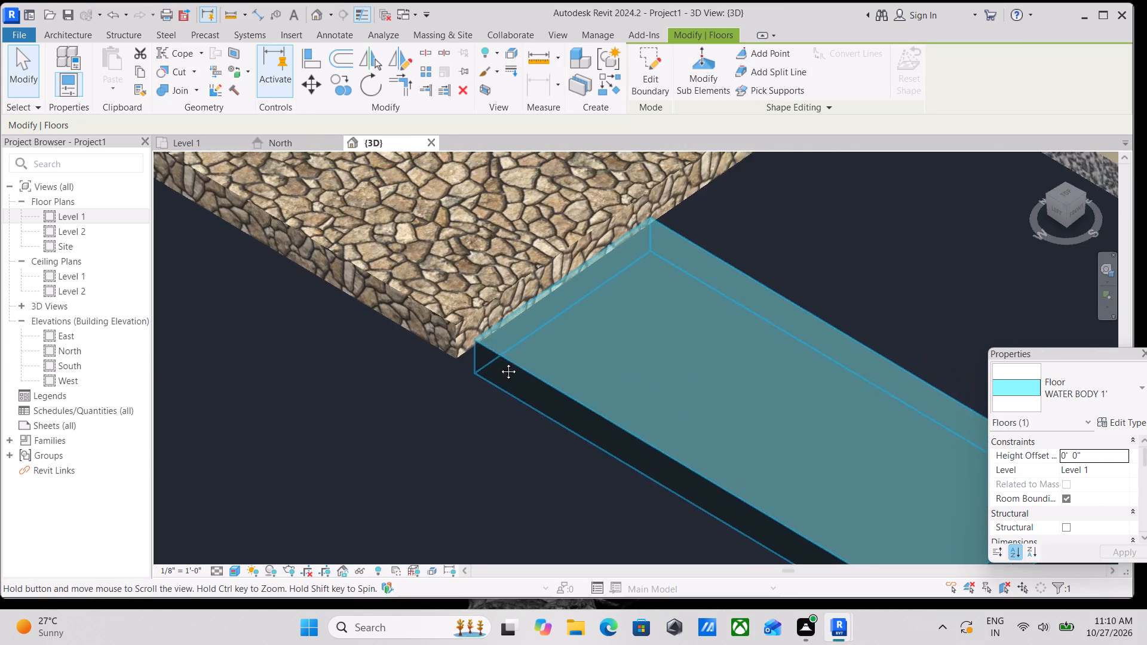
middle_click_drag(499, 363, 507, 385)
scroll(628, 383, "down", 5)
middle_click_drag(628, 383, 628, 392)
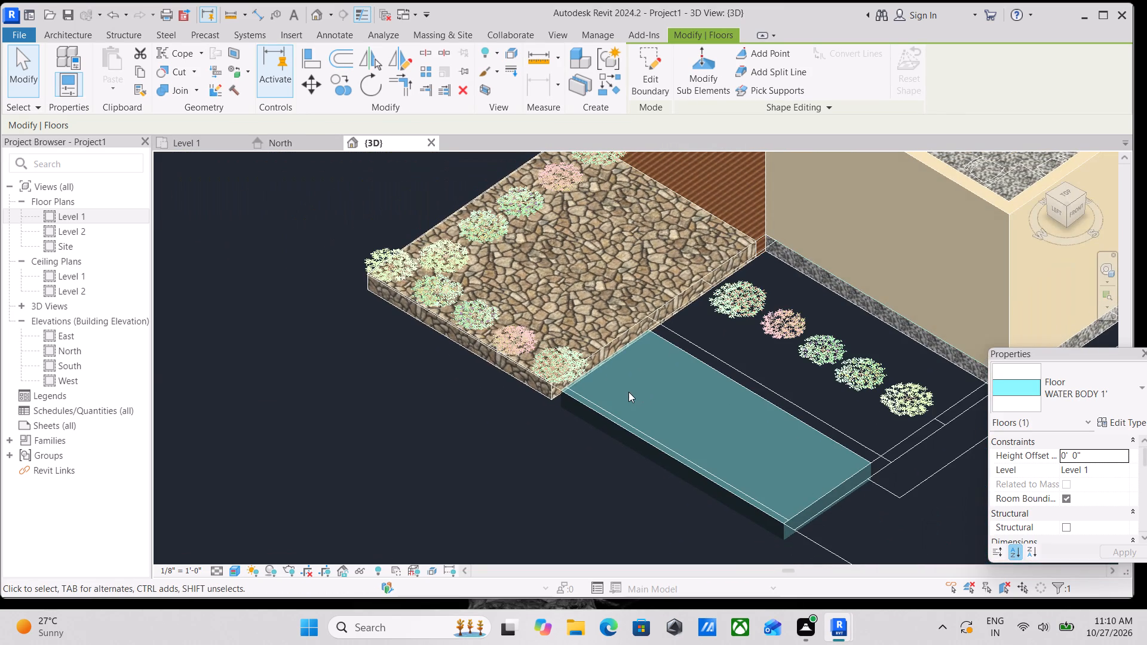
scroll(681, 388, "down", 2)
middle_click_drag(684, 387, 627, 367)
scroll(743, 367, "down", 2)
middle_click_drag(741, 367, 732, 368)
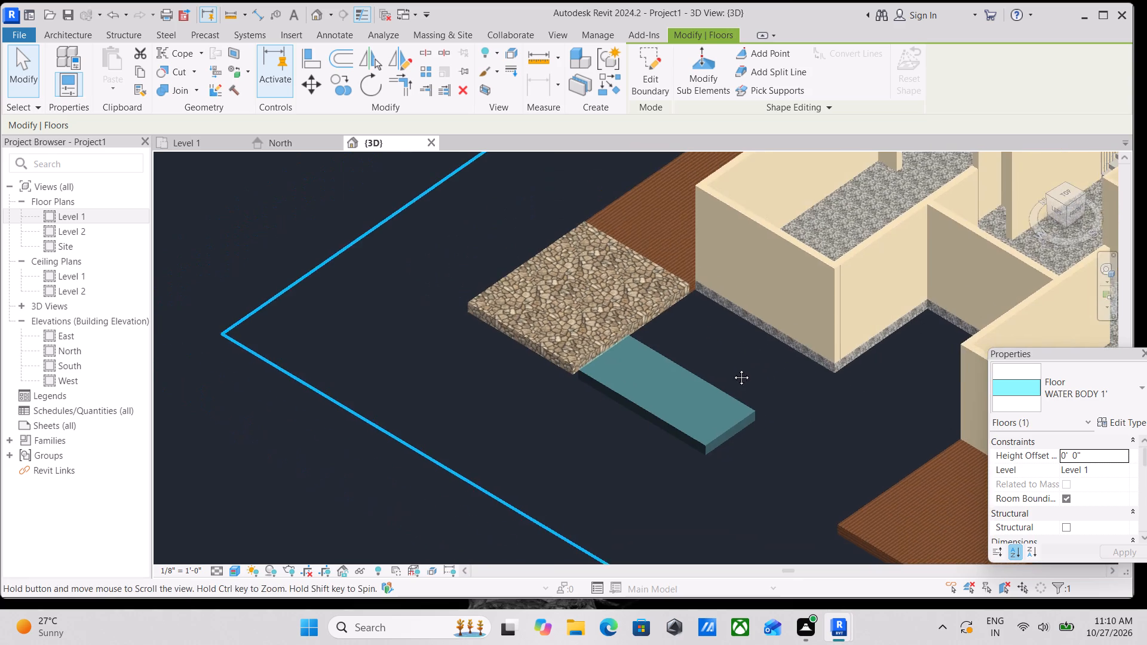
middle_click_drag(732, 368, 732, 369)
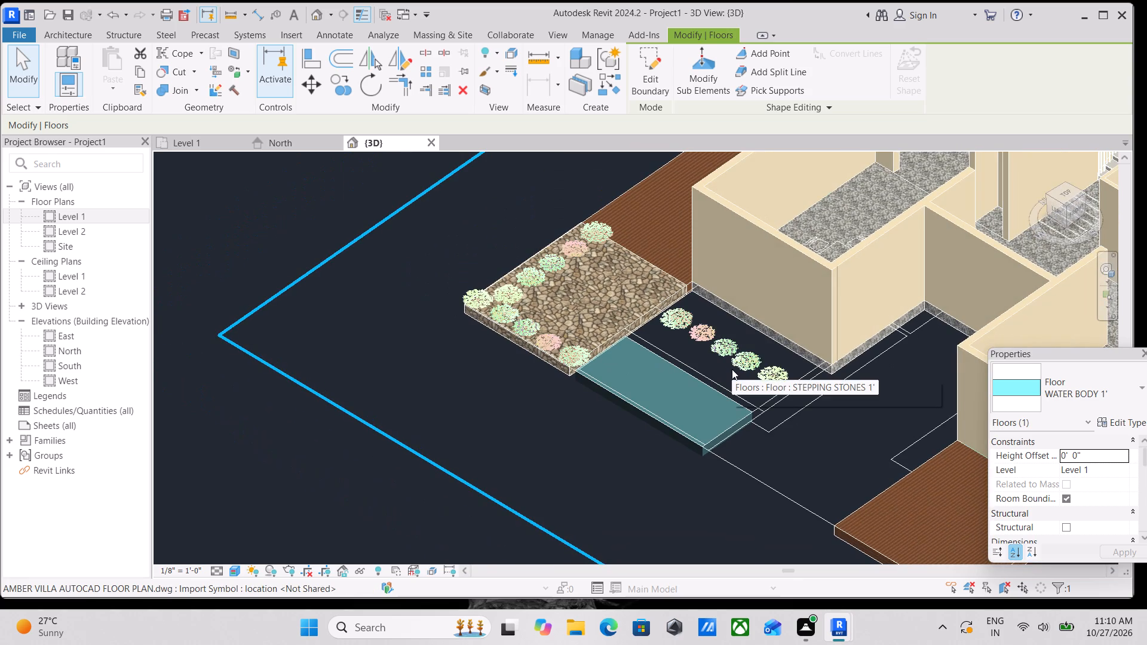
scroll(732, 369, "down", 1)
middle_click_drag(732, 369, 678, 349)
scroll(729, 352, "down", 2)
middle_click_drag(728, 351, 551, 309)
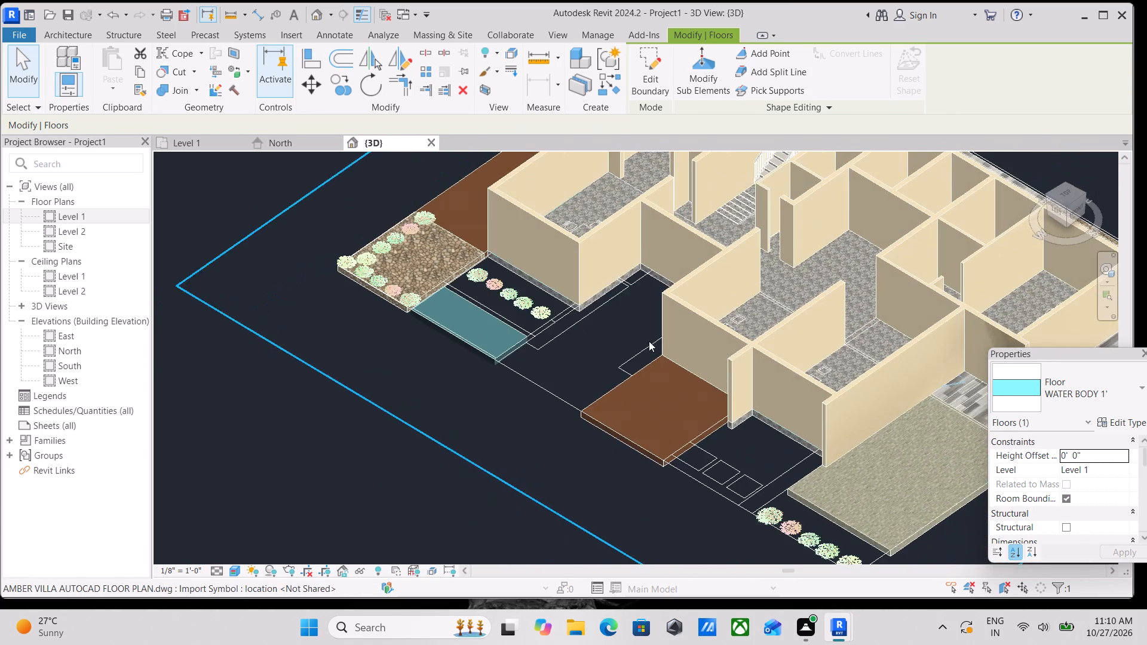
middle_click_drag(847, 383, 750, 360)
scroll(746, 425, "down", 1)
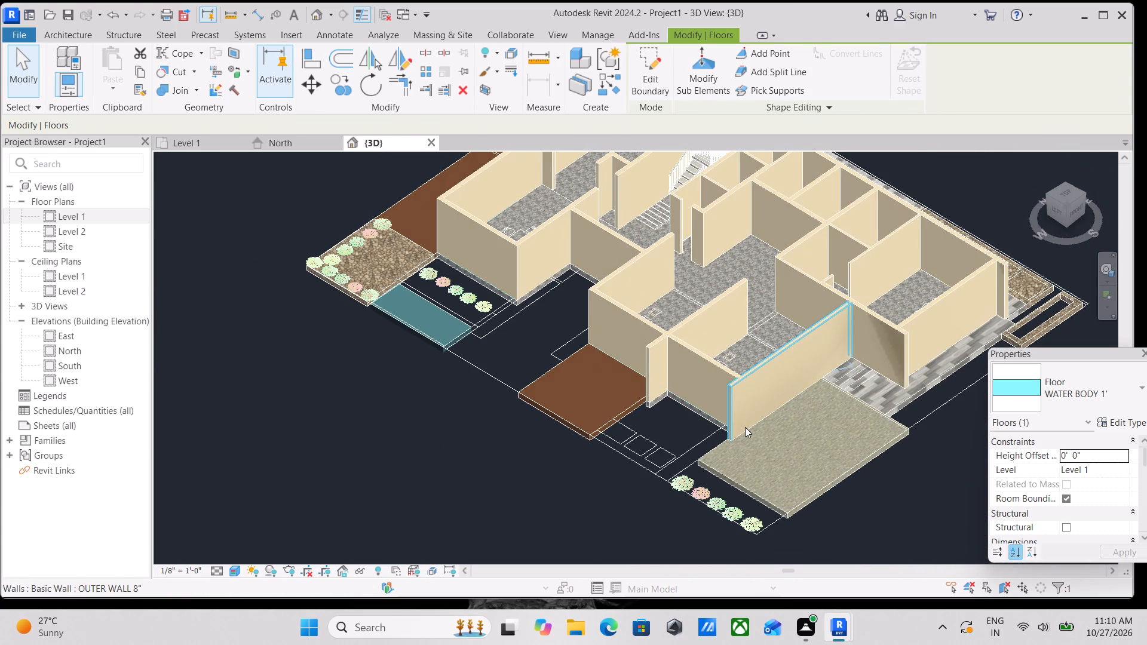
scroll(716, 431, "up", 3)
scroll(813, 487, "up", 4)
scroll(813, 487, "down", 5)
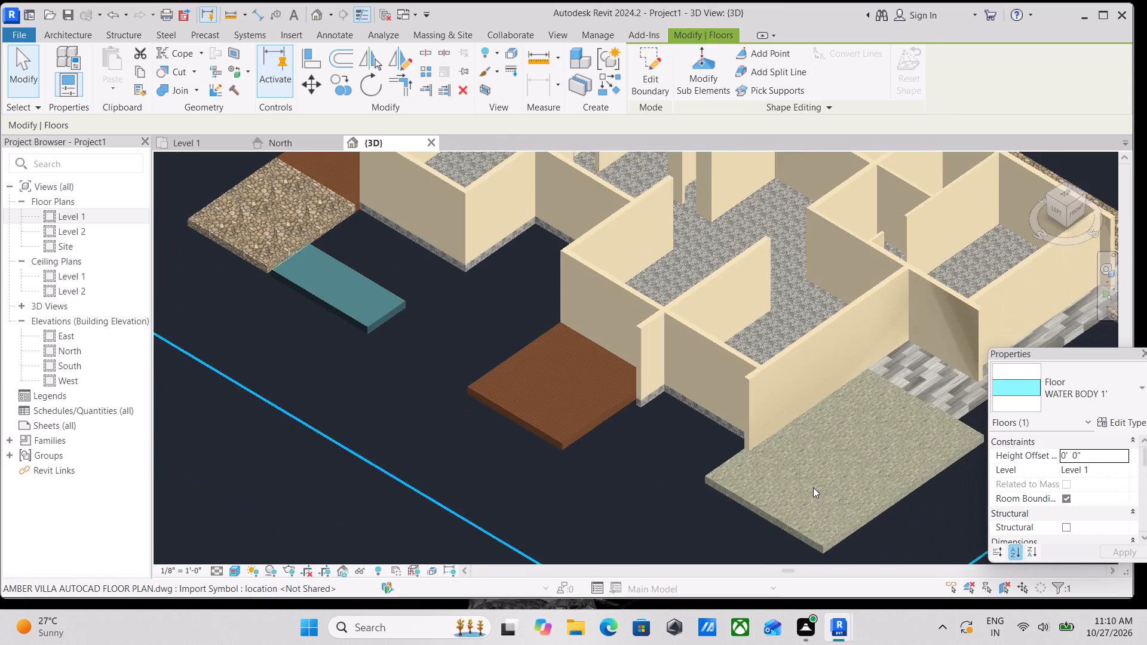
scroll(987, 476, "down", 2)
middle_click_drag(983, 475, 912, 495)
scroll(928, 478, "down", 3)
middle_click_drag(928, 480, 983, 621)
scroll(923, 363, "up", 3)
scroll(546, 291, "up", 3)
scroll(617, 275, "up", 2)
scroll(274, 284, "down", 3)
middle_click_drag(274, 284, 539, 241)
middle_click_drag(373, 508, 483, 311)
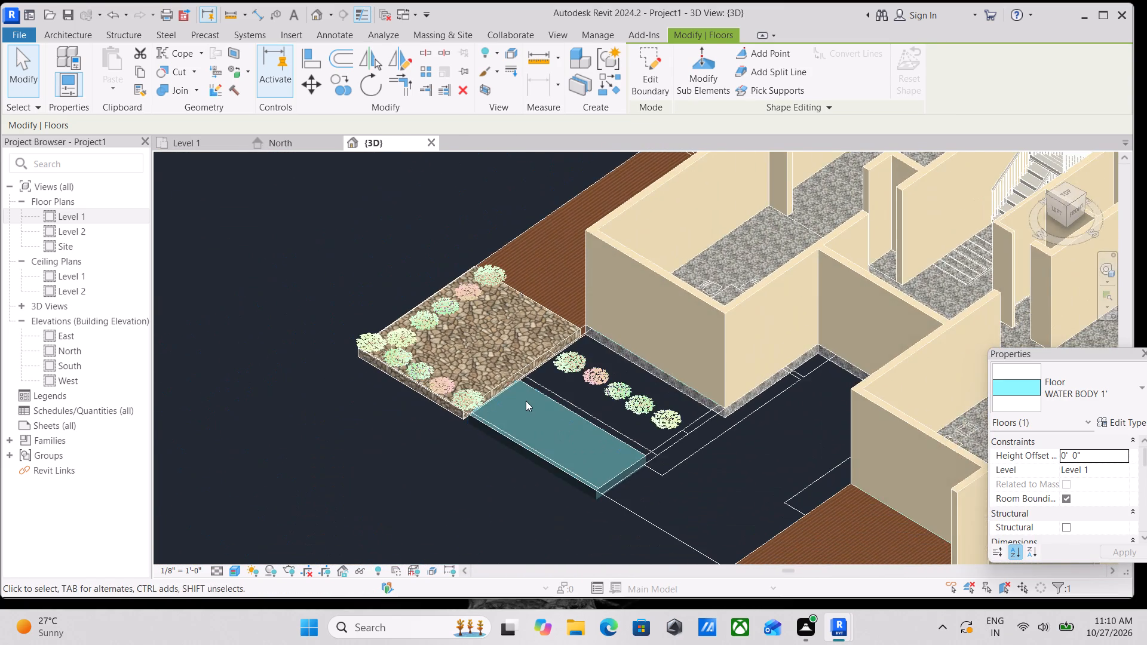
scroll(526, 401, "up", 2)
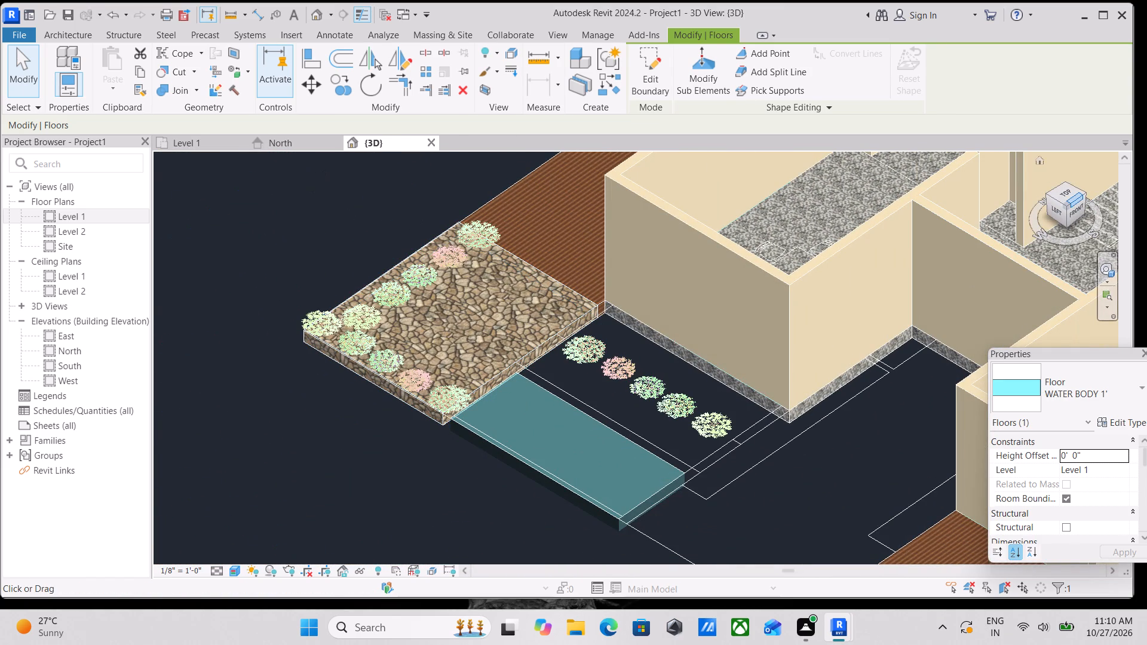
From the top view, try Wood Joist 10" - Ceramic Tile on the water body floor and change its type to Wood Truss Joist 12" - Carpet Finish.
left_click(1072, 193)
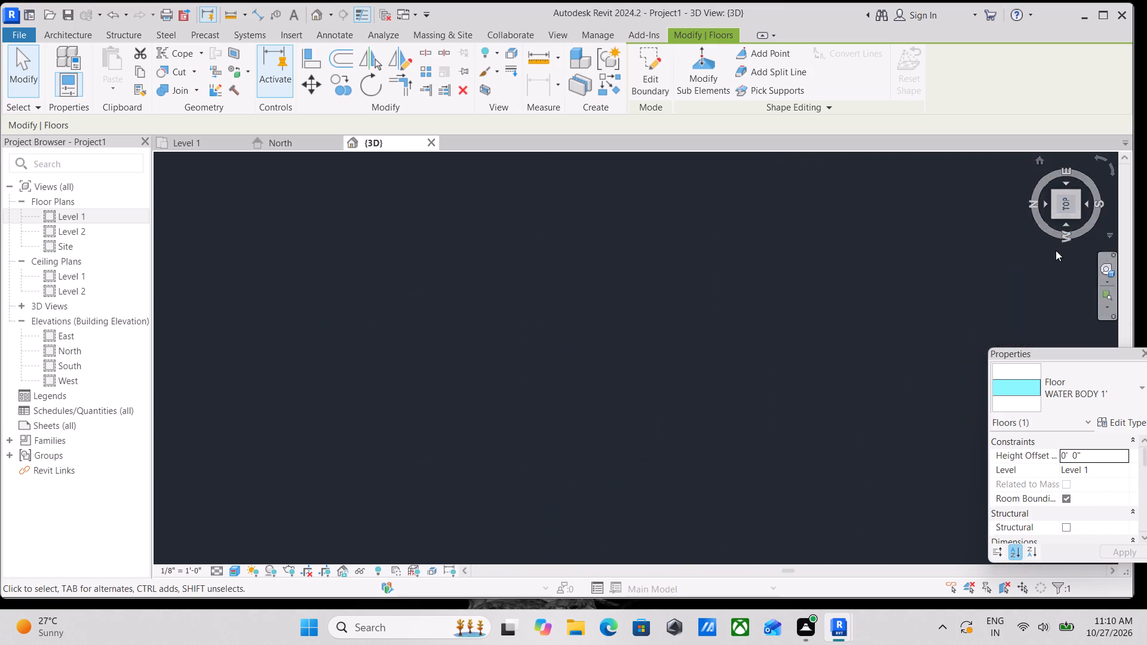
scroll(390, 304, "down", 5)
scroll(545, 306, "down", 4)
middle_click_drag(545, 306, 450, 331)
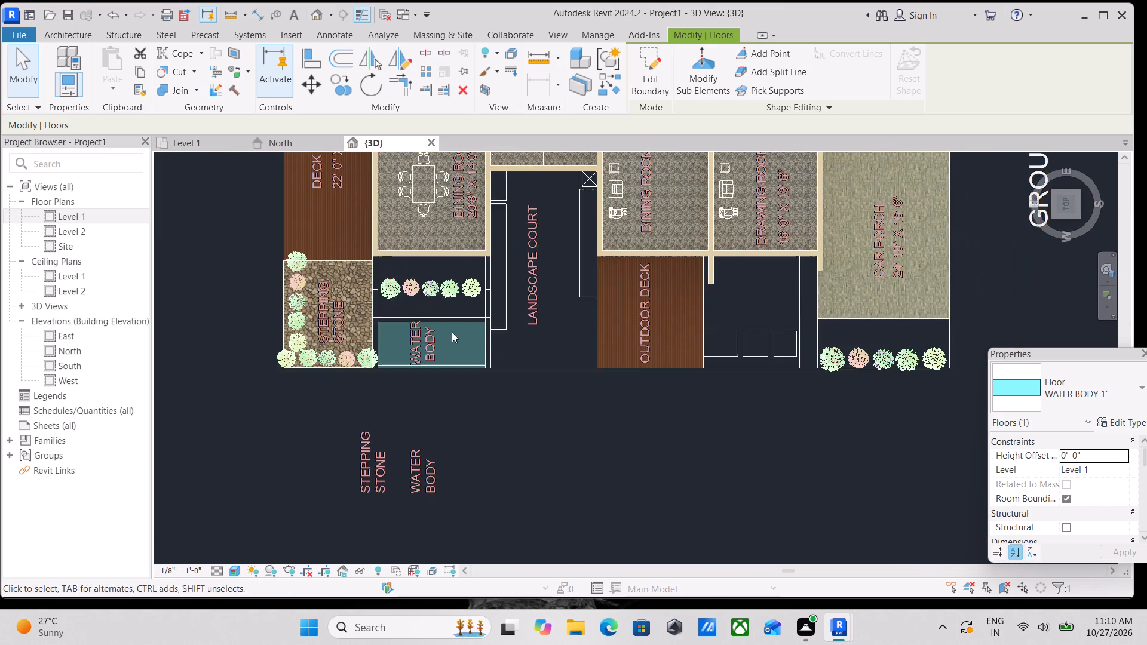
scroll(550, 328, "down", 1)
middle_click_drag(538, 328, 513, 330)
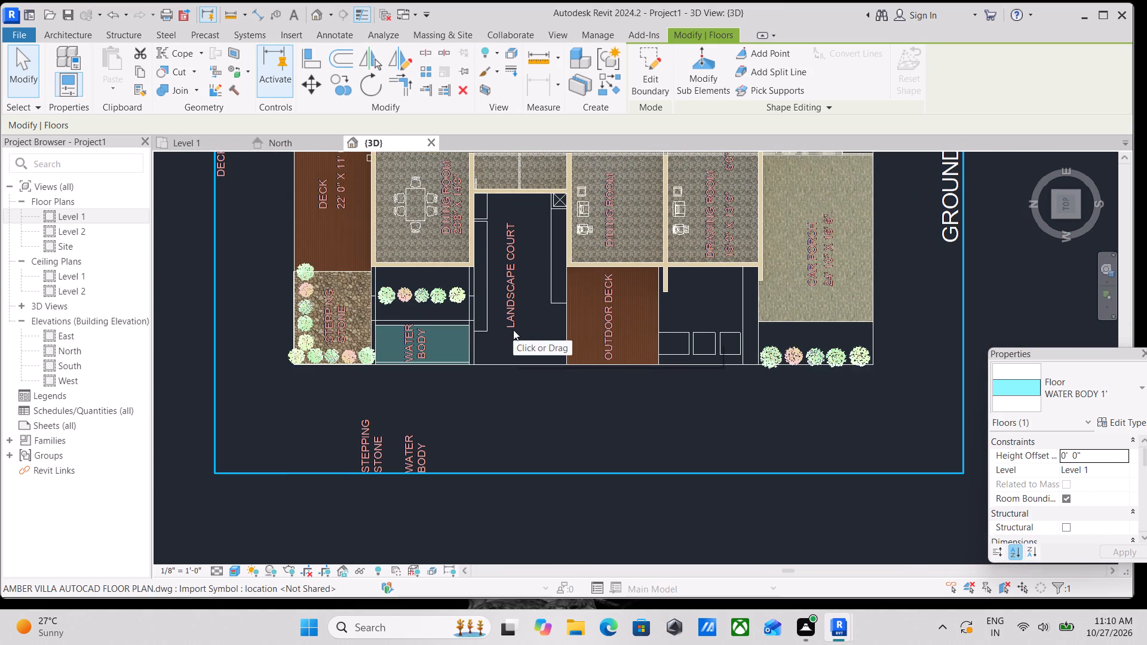
scroll(295, 368, "up", 3)
scroll(451, 348, "up", 3)
middle_click_drag(425, 361, 560, 457)
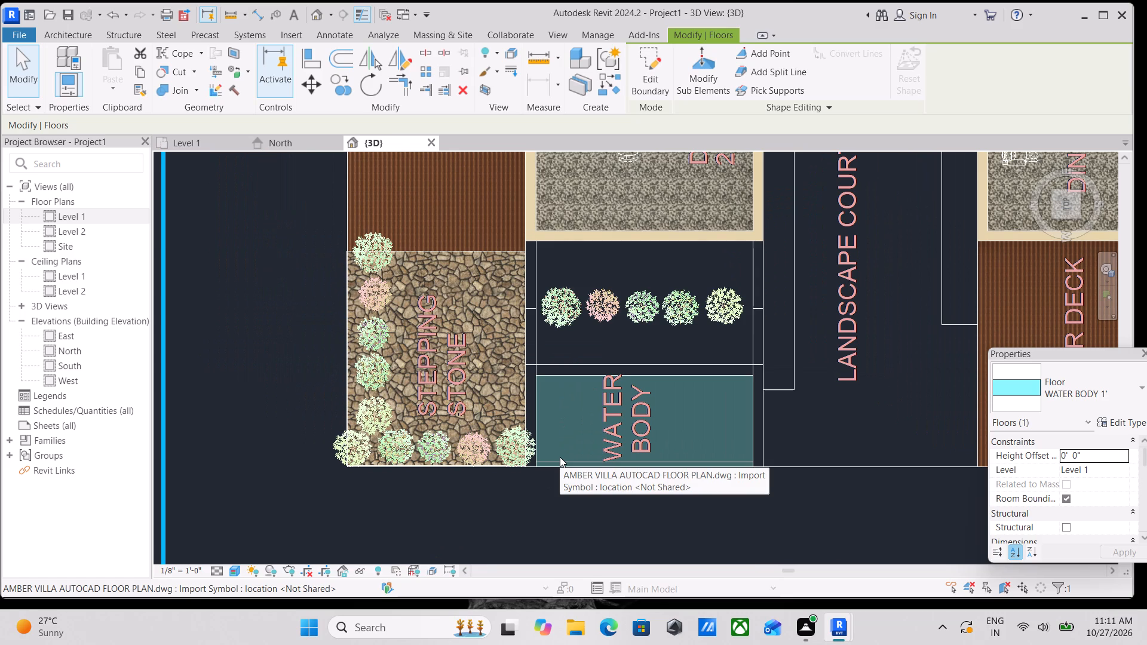
left_click(1131, 390)
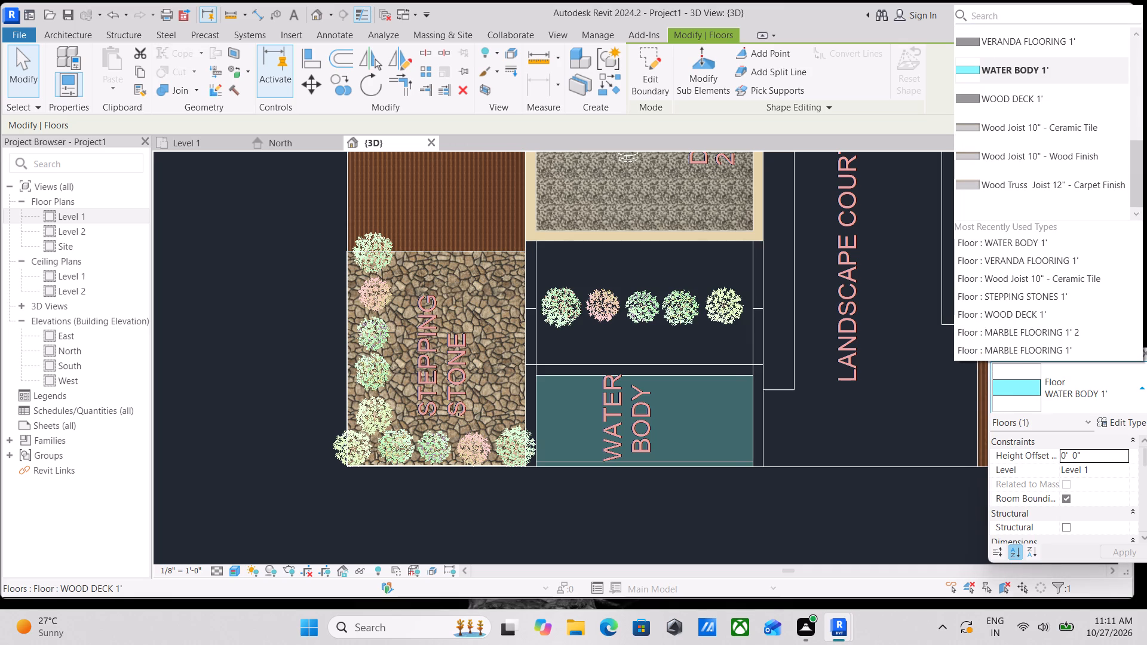
left_click(1054, 128)
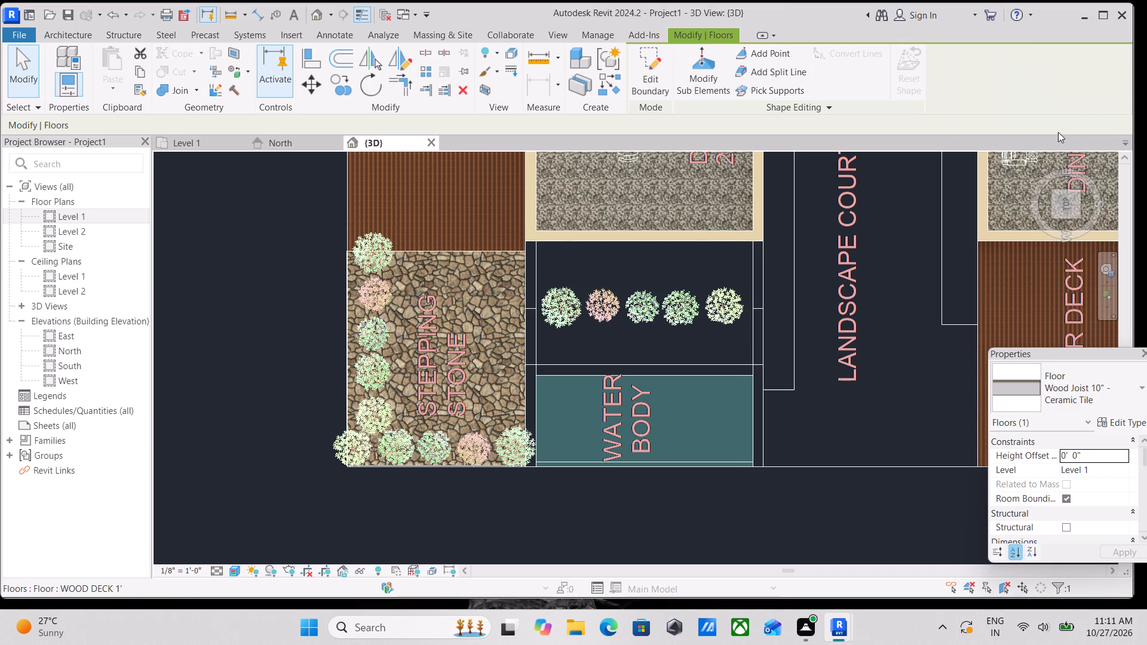
left_click(1144, 403)
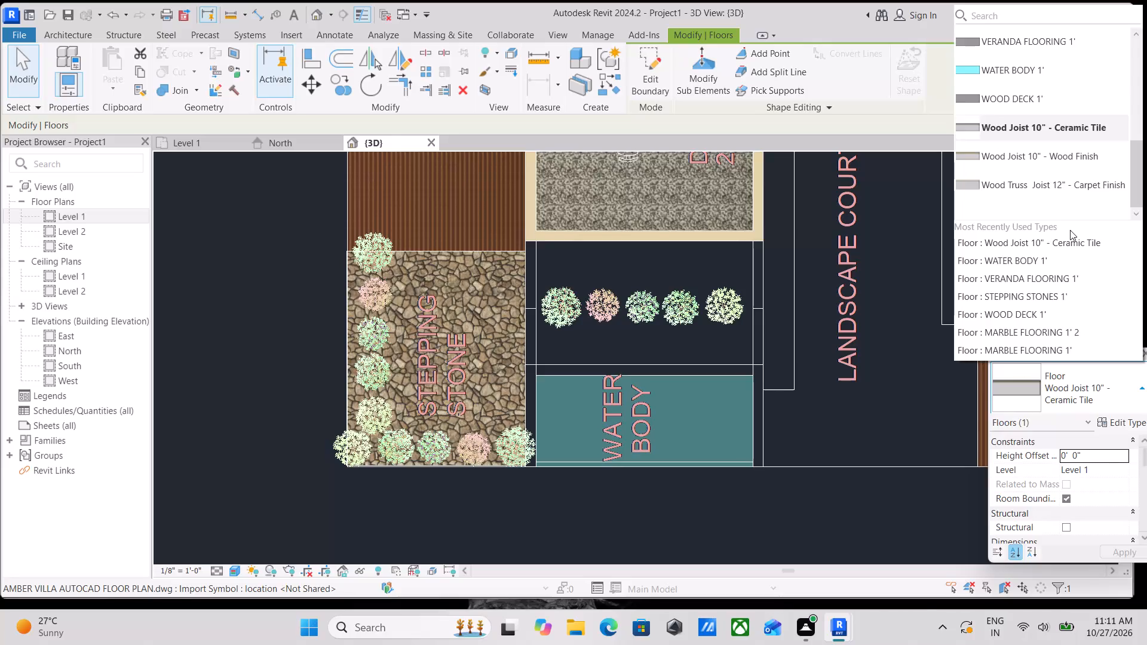
left_click(1074, 190)
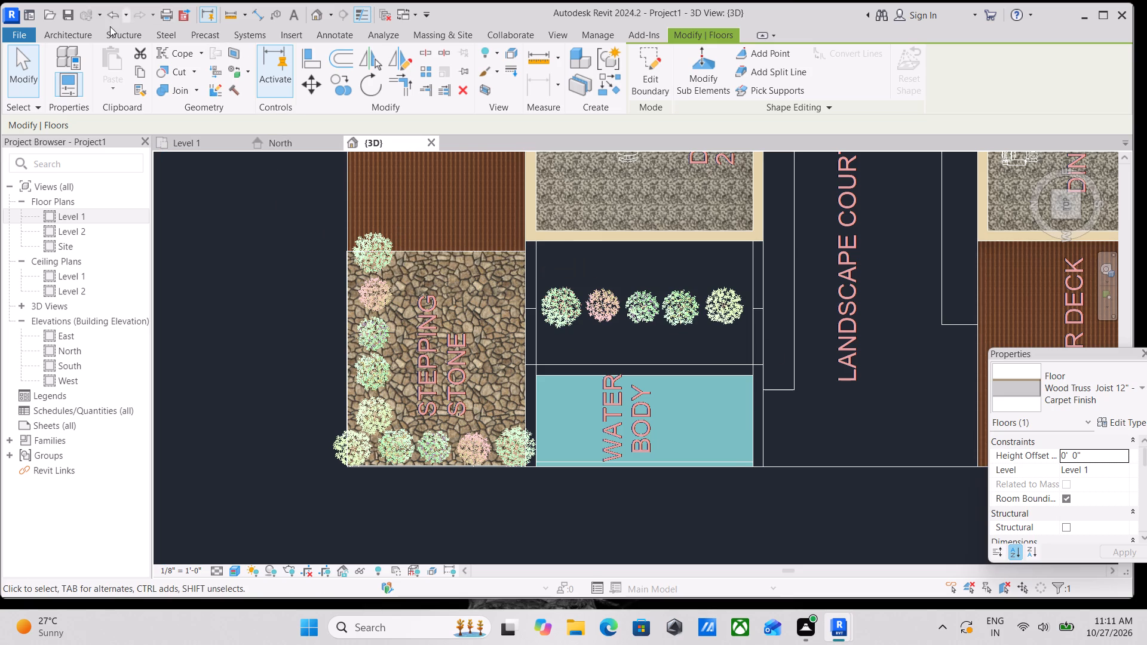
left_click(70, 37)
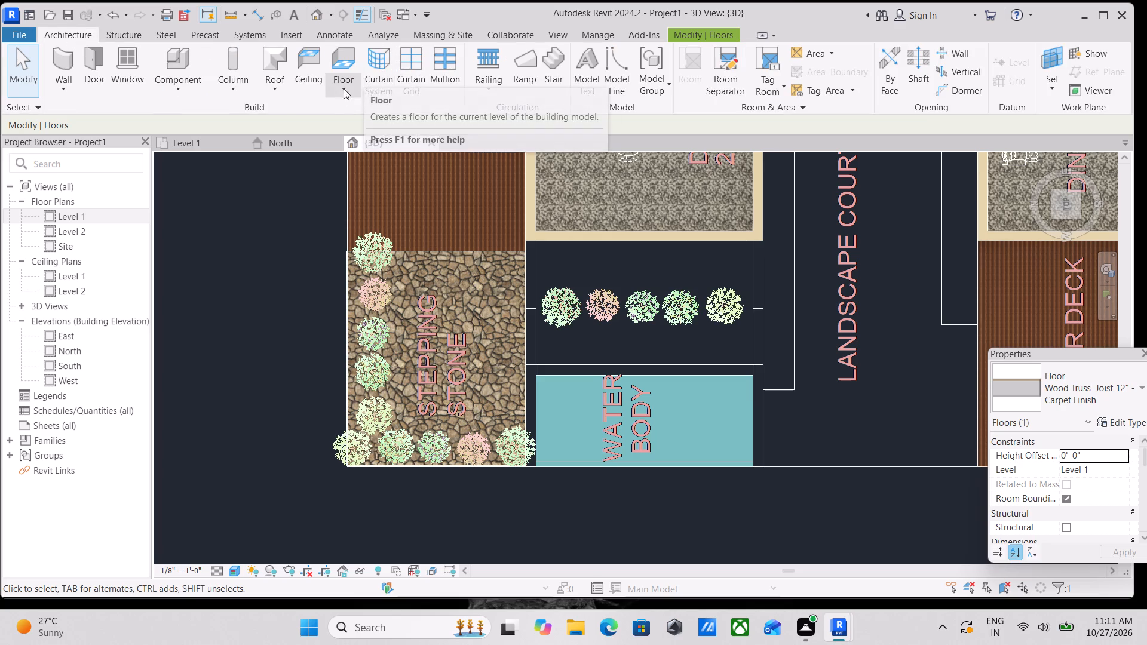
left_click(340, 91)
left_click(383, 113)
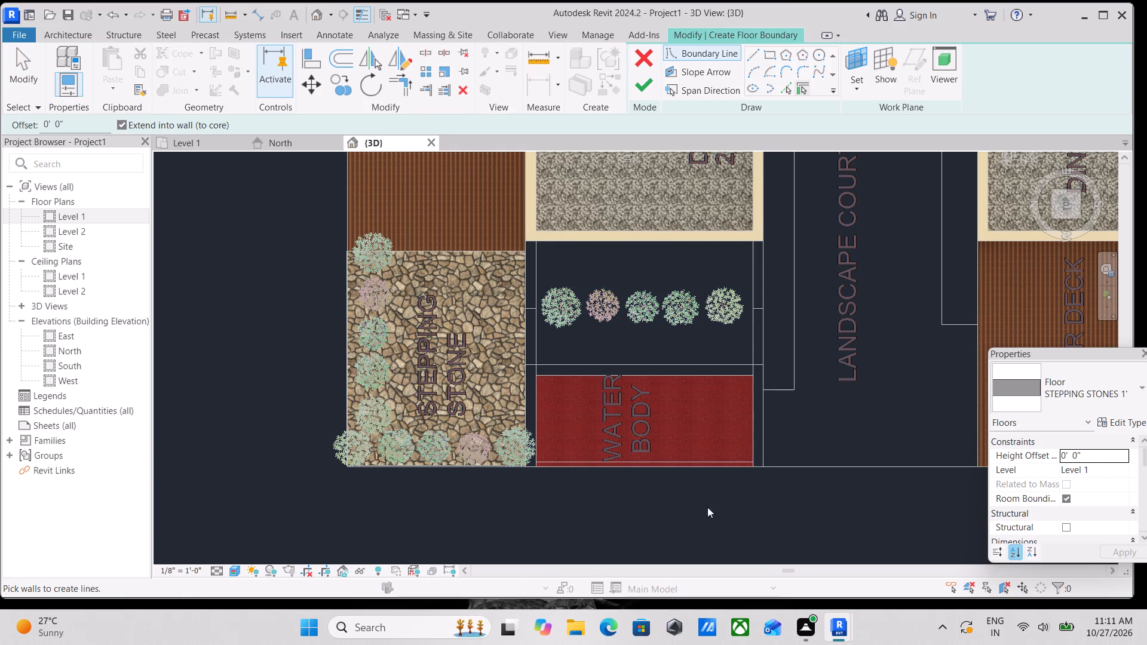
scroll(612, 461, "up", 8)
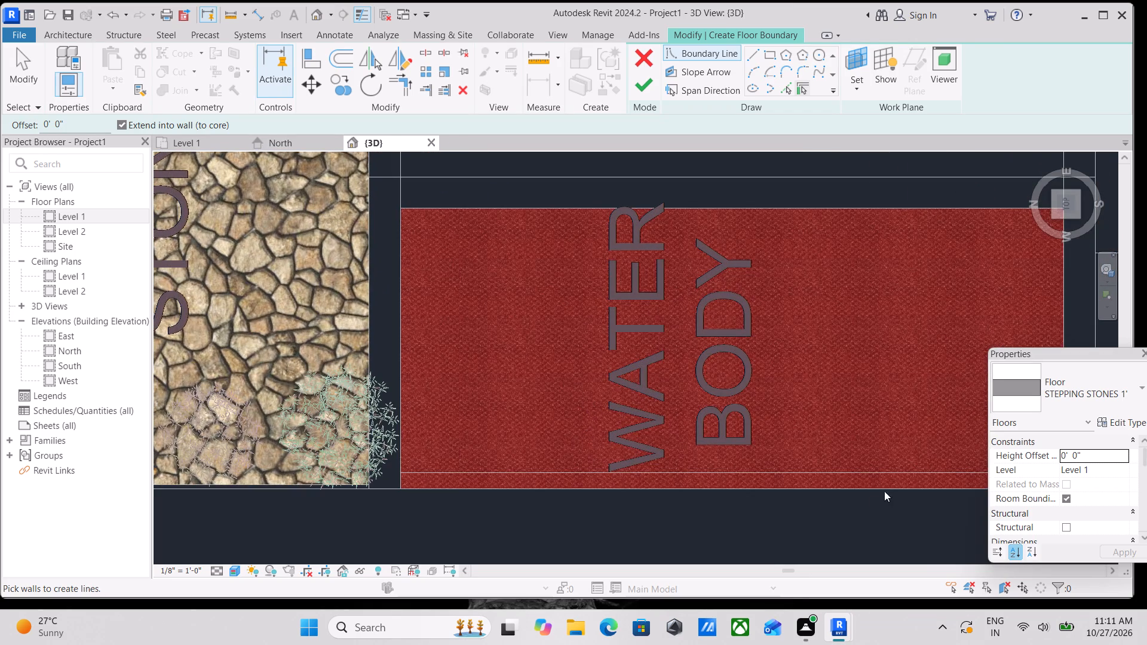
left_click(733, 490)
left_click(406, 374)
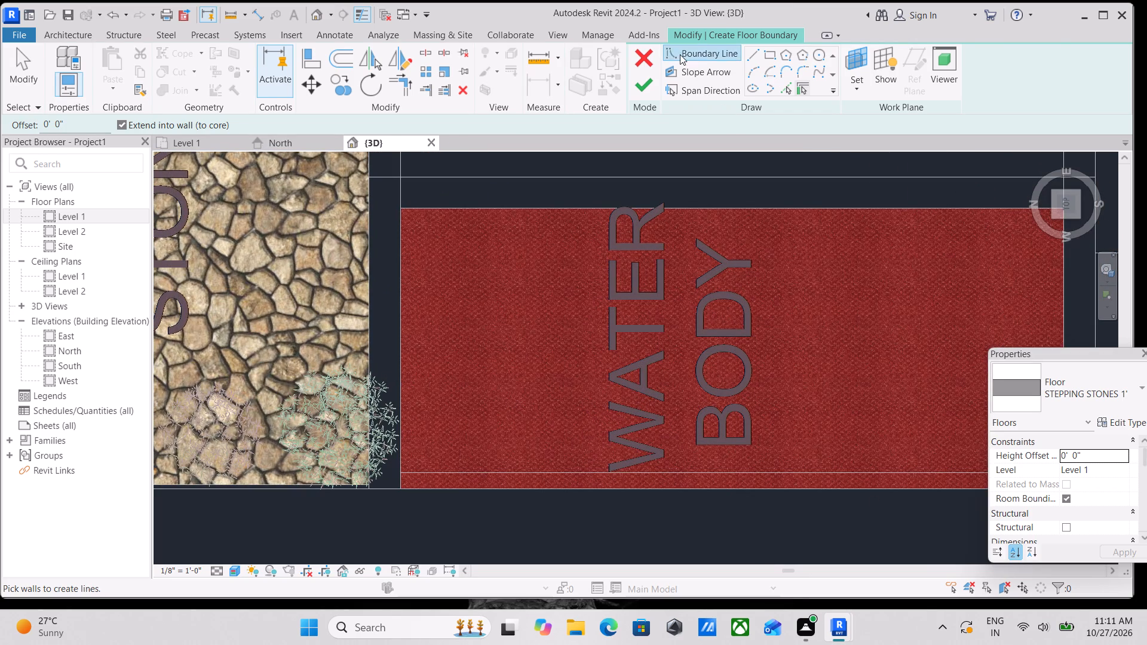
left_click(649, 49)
Change the floor type of the water body to WATER BODY 1'.
scroll(738, 221, "down", 3)
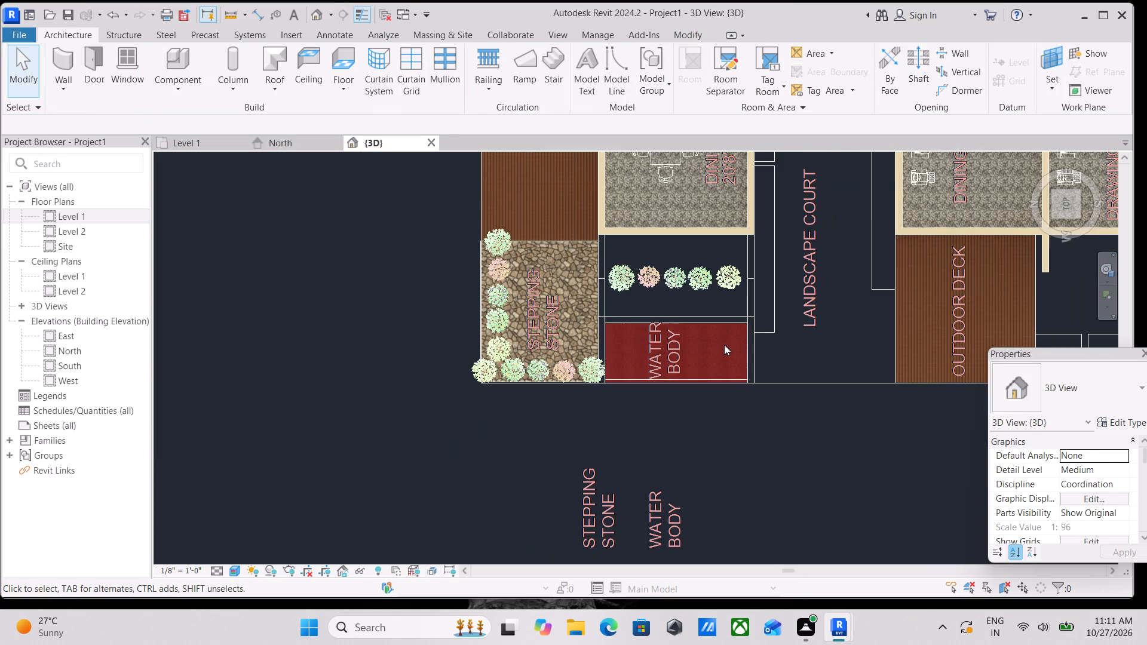
left_click(748, 359)
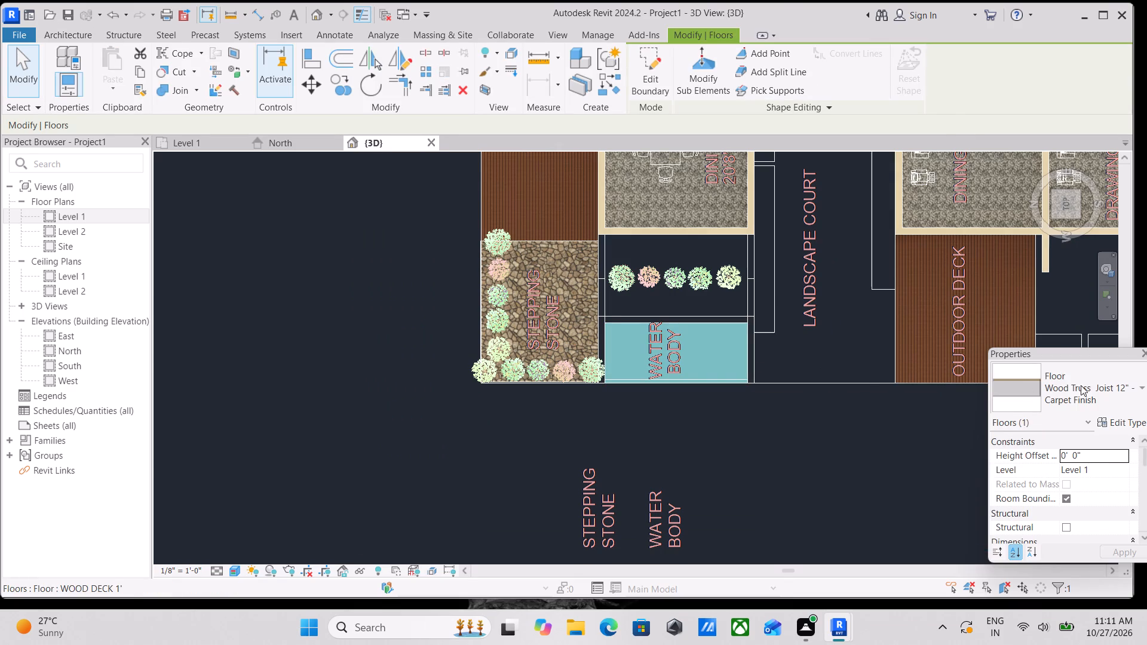
left_click(1143, 397)
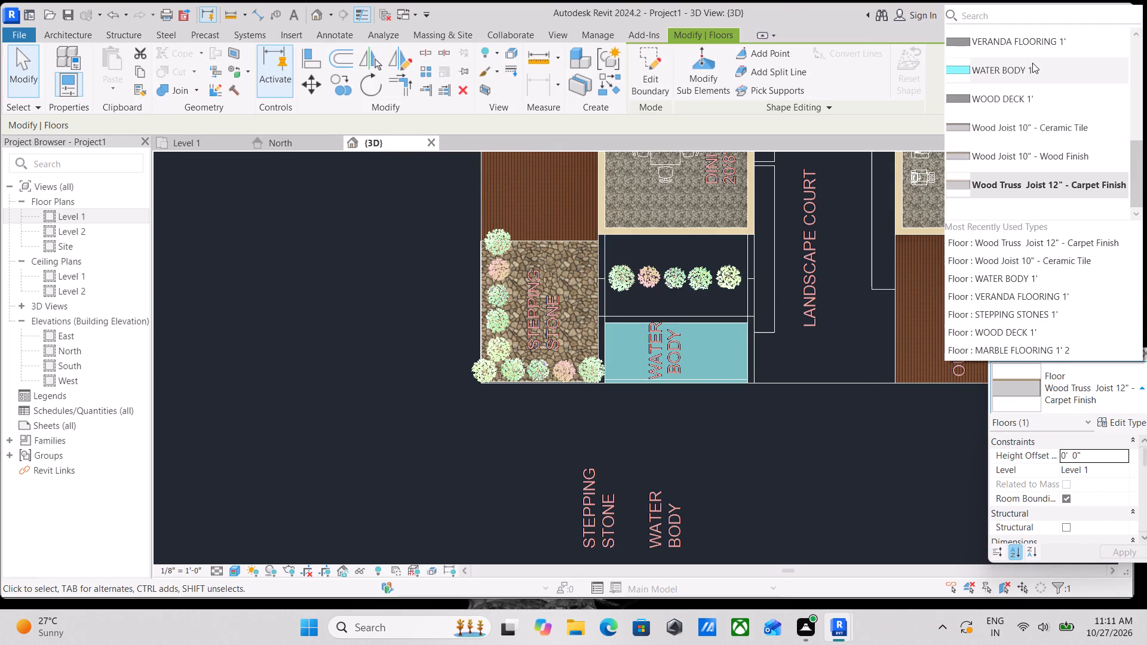
left_click(1034, 66)
scroll(691, 305, "up", 3)
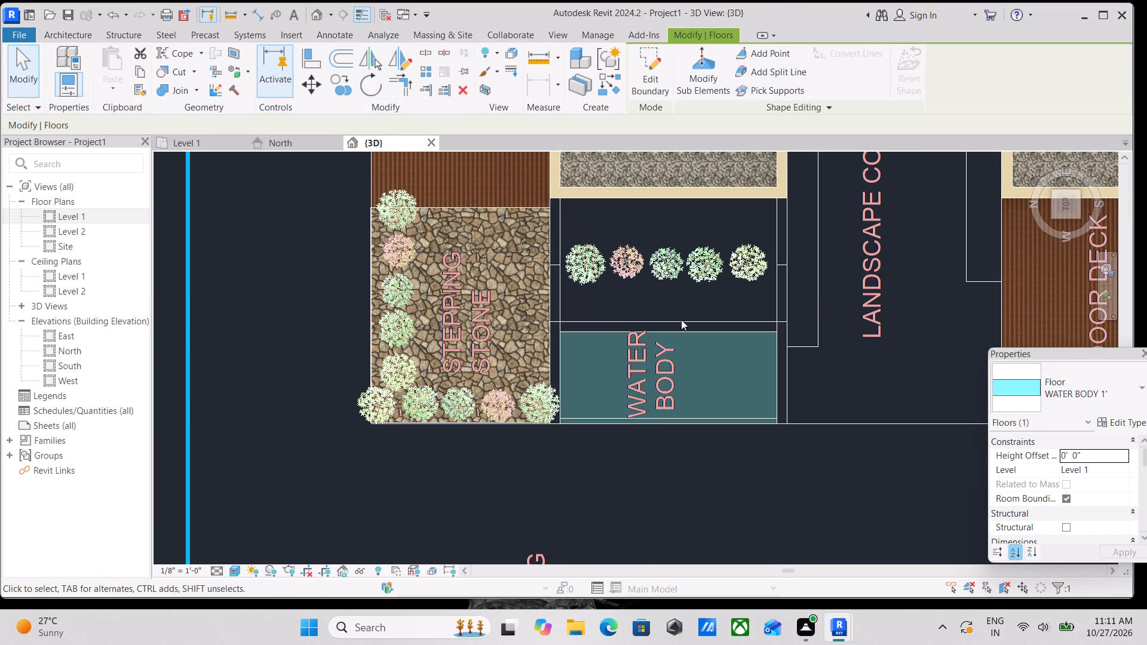
key("Escape")
Examine the top view around the water body, stepping stones, planting strip and landscape court for areas still without a floor.
scroll(606, 446, "up", 3)
middle_click_drag(554, 322, 566, 365)
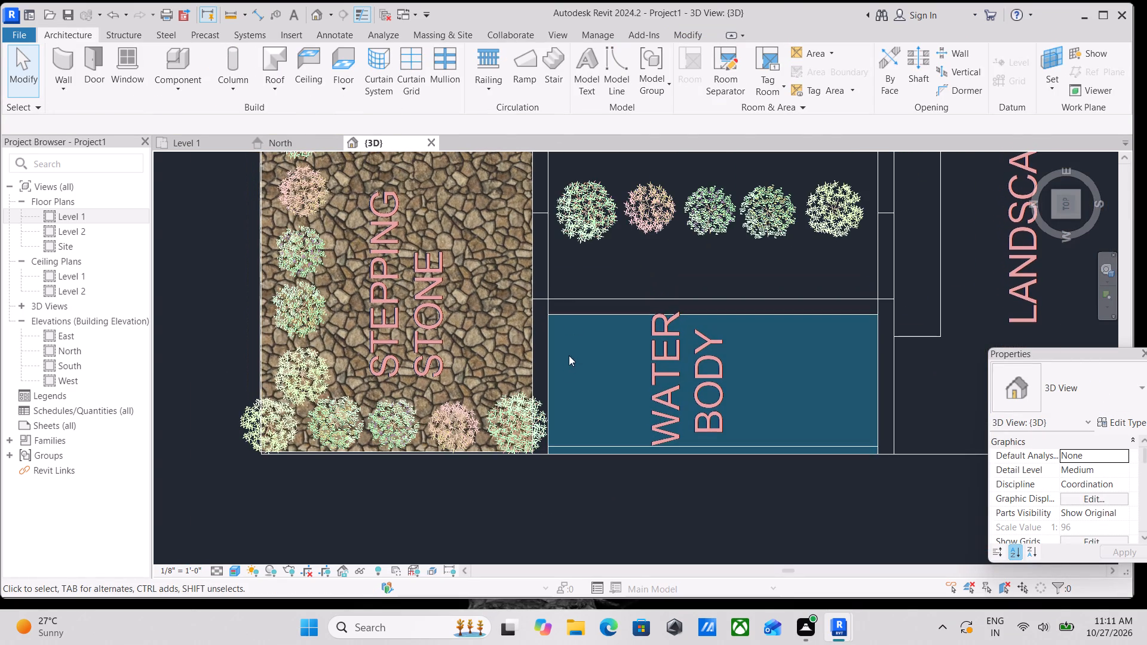
scroll(565, 231, "down", 2)
middle_click_drag(565, 231, 560, 238)
scroll(573, 269, "down", 2)
middle_click_drag(572, 269, 561, 283)
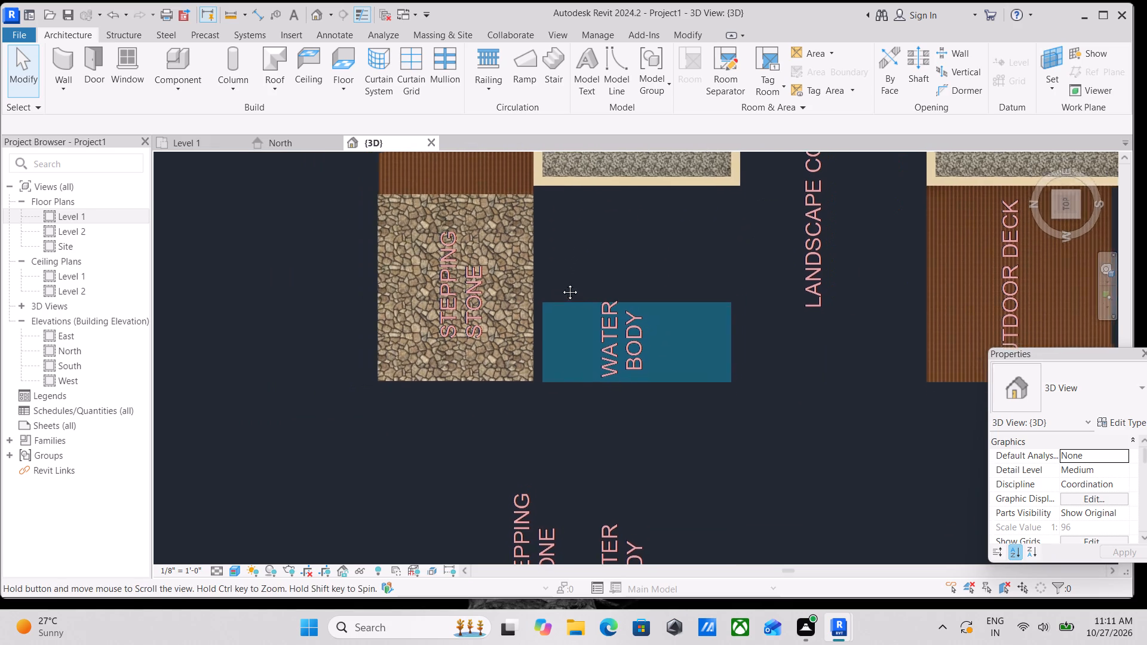
middle_click_drag(561, 283, 566, 293)
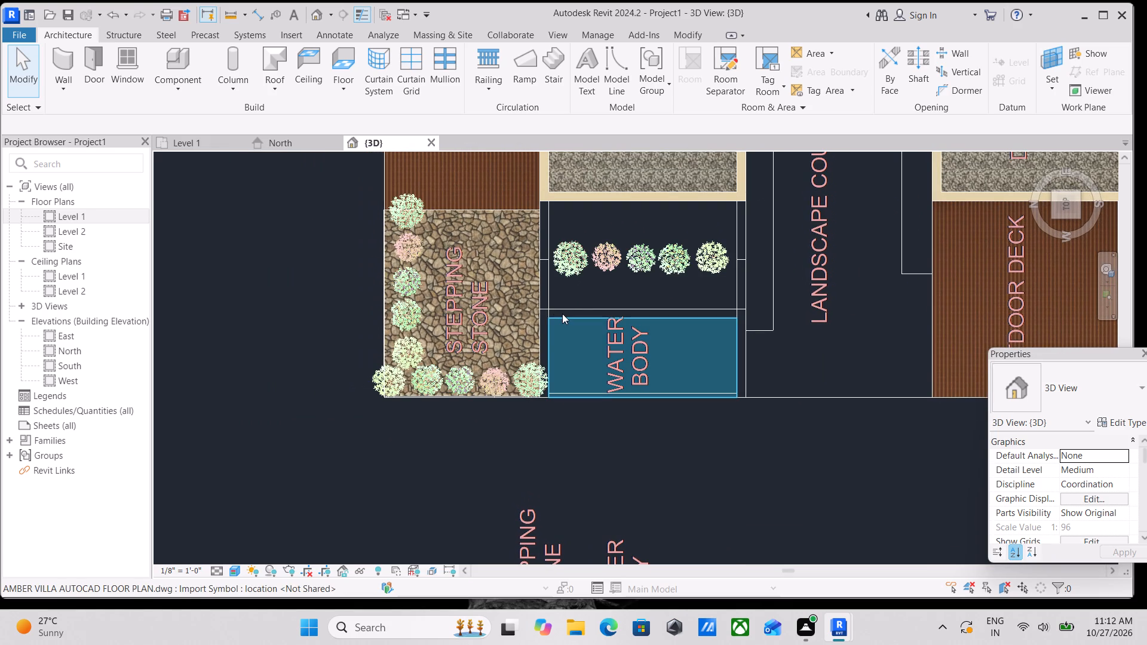
scroll(495, 410, "up", 1)
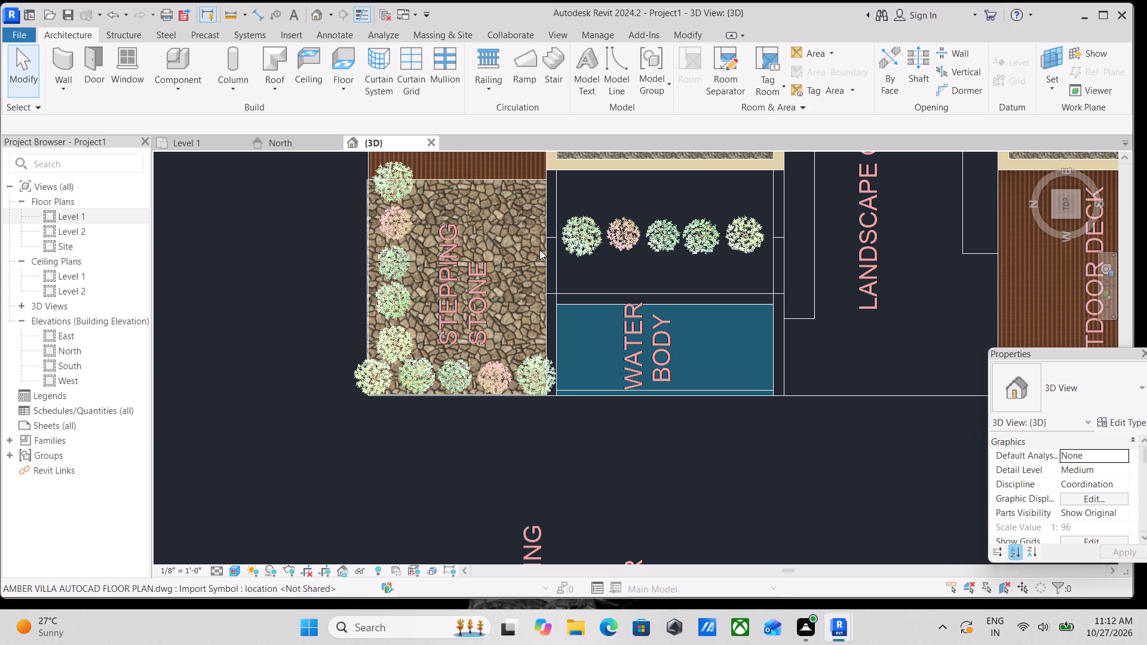
middle_click_drag(539, 250, 578, 474)
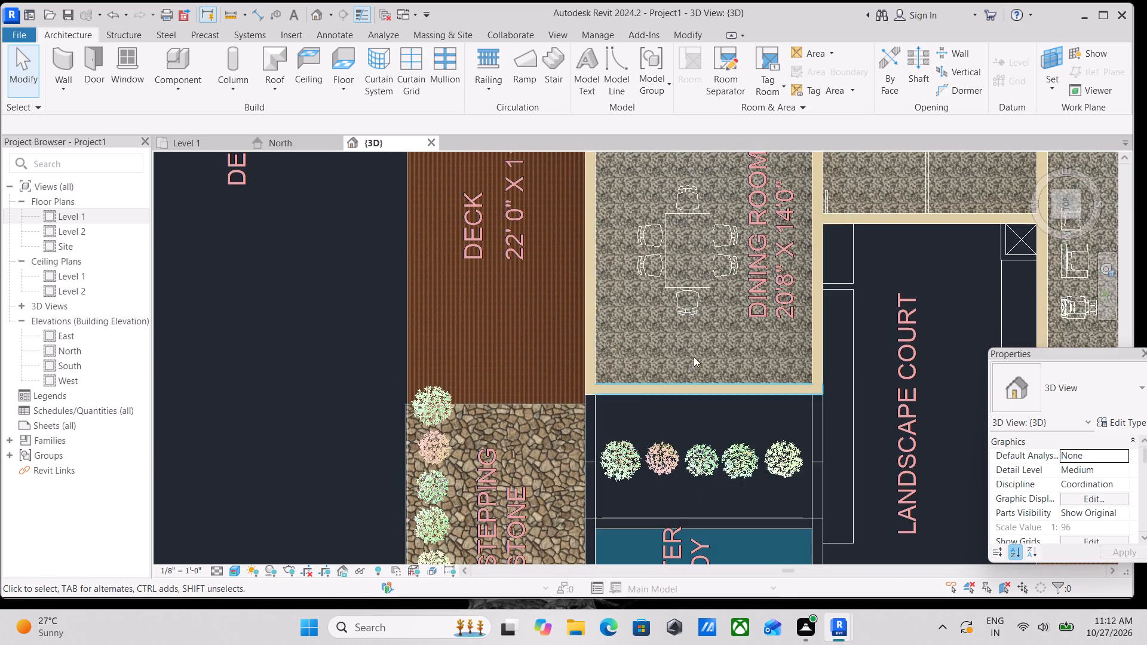
scroll(704, 335, "down", 3)
middle_click_drag(704, 335, 595, 287)
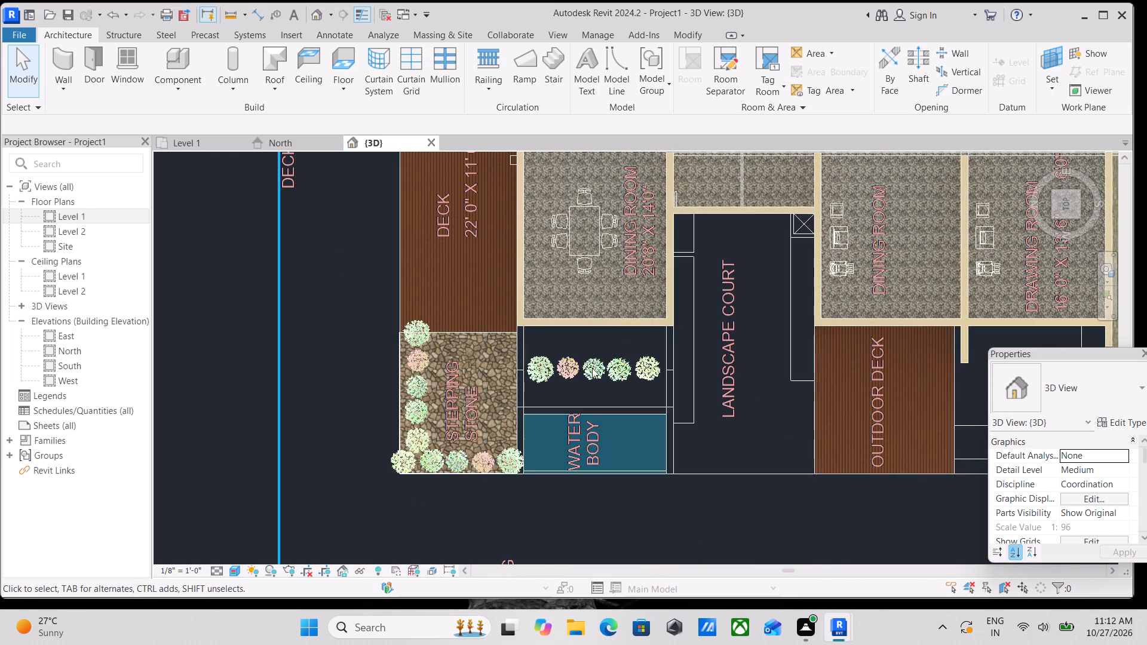
scroll(566, 424, "up", 3)
scroll(794, 422, "up", 3)
middle_click_drag(710, 354, 717, 357)
scroll(717, 357, "down", 1)
middle_click_drag(717, 357, 737, 366)
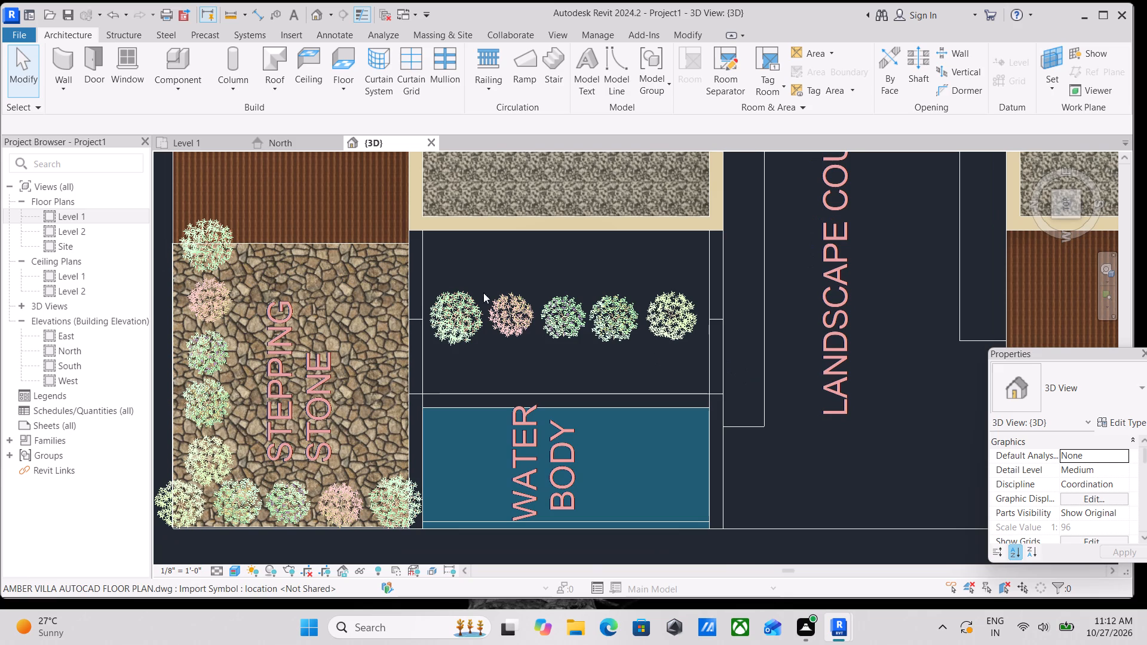
Start a STEPPING STONES 1' architectural floor and sketch its boundary line from the dining room wall corner along the stepping stone floor's edge.
left_click(1111, 387)
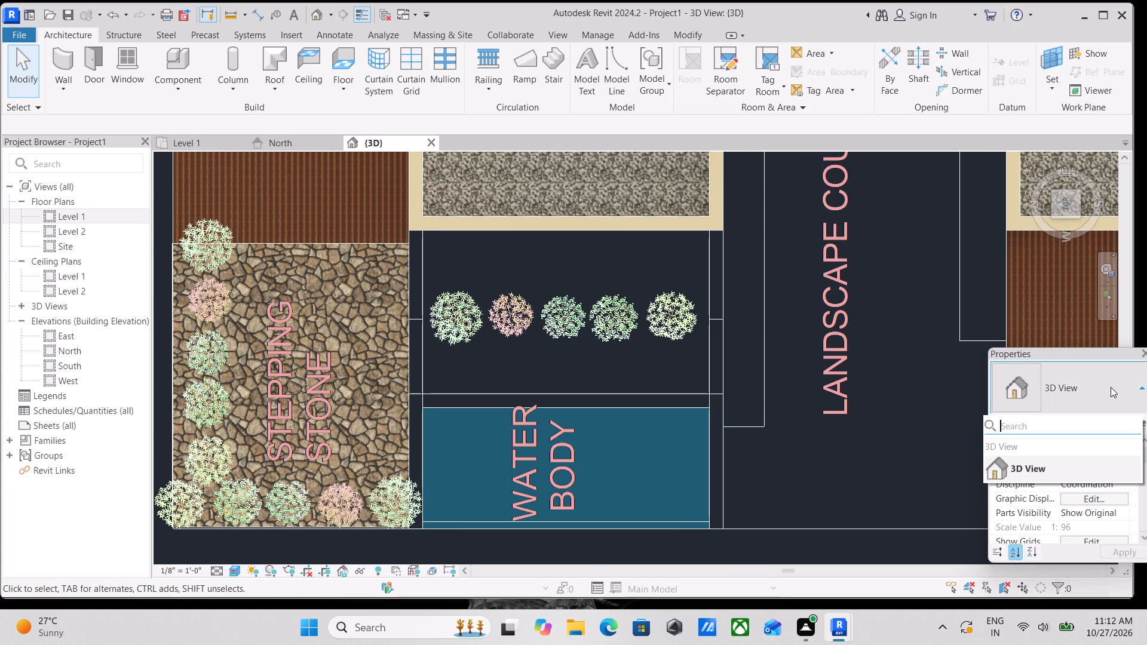
left_click(348, 76)
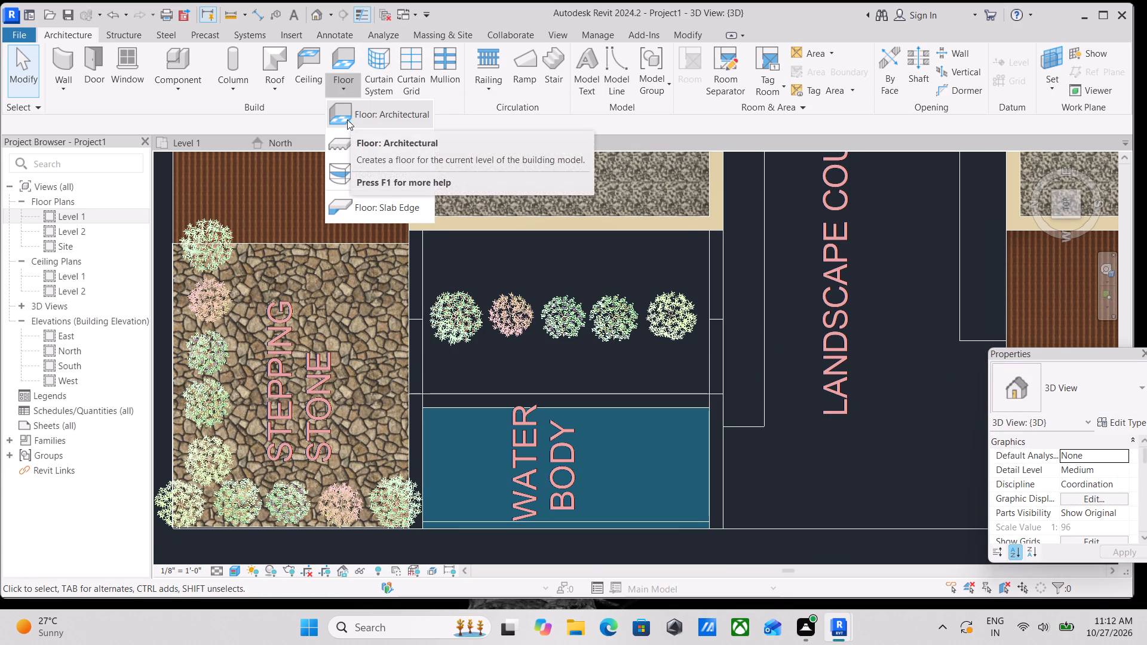
left_click(361, 112)
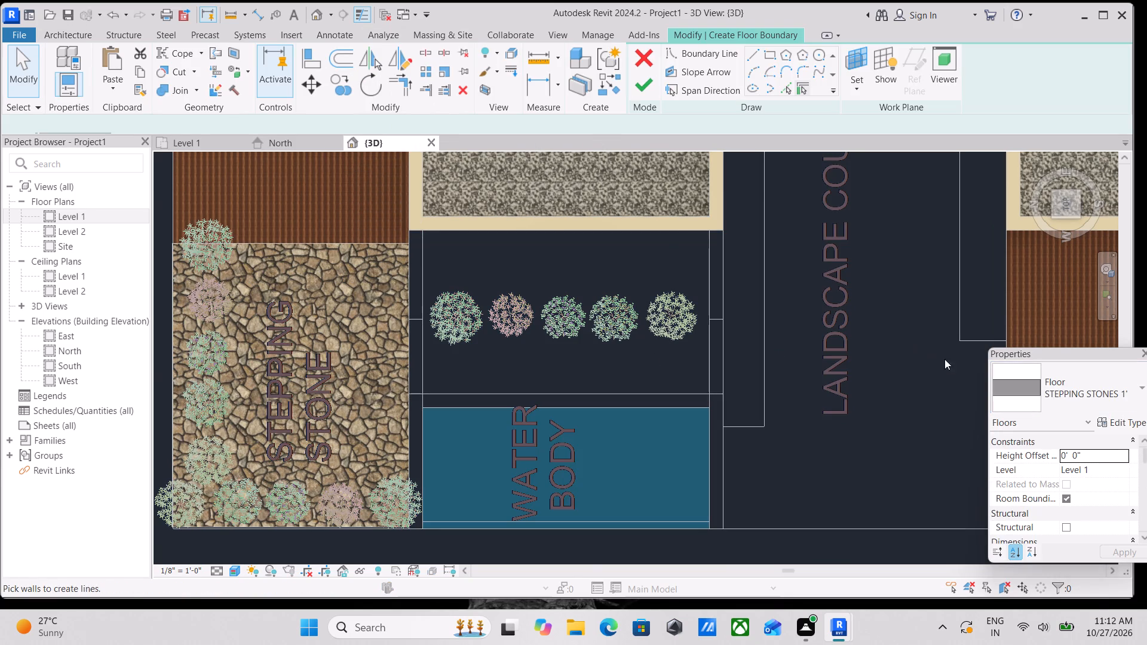
left_click(1124, 403)
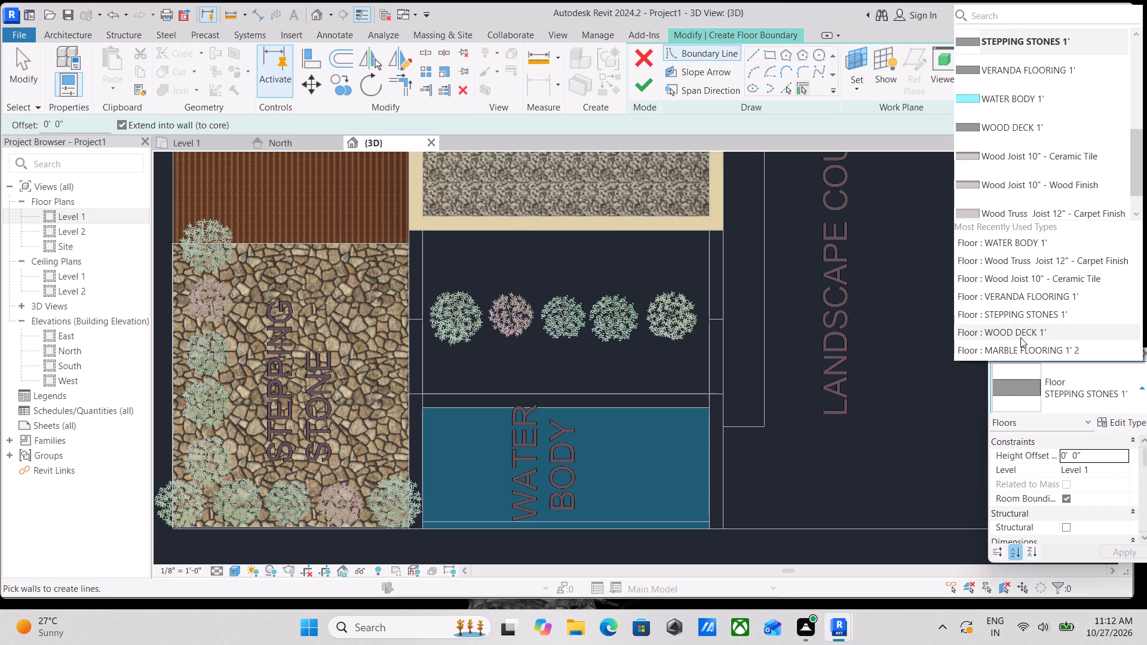
left_click(1030, 310)
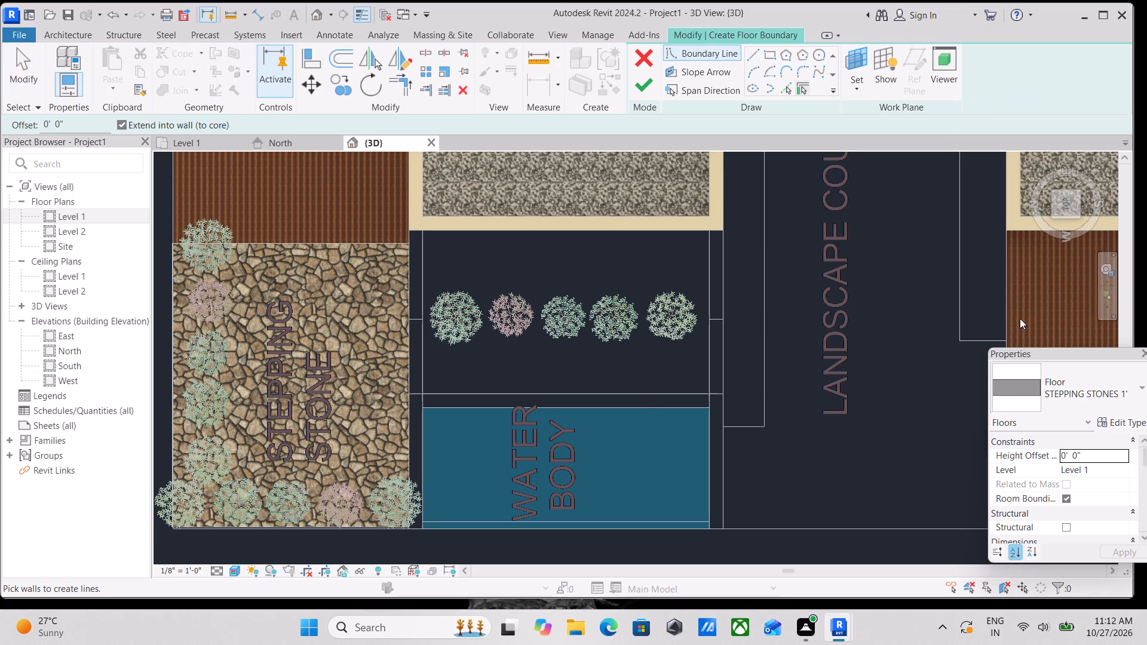
scroll(444, 259, "down", 1)
middle_click_drag(444, 259, 490, 188)
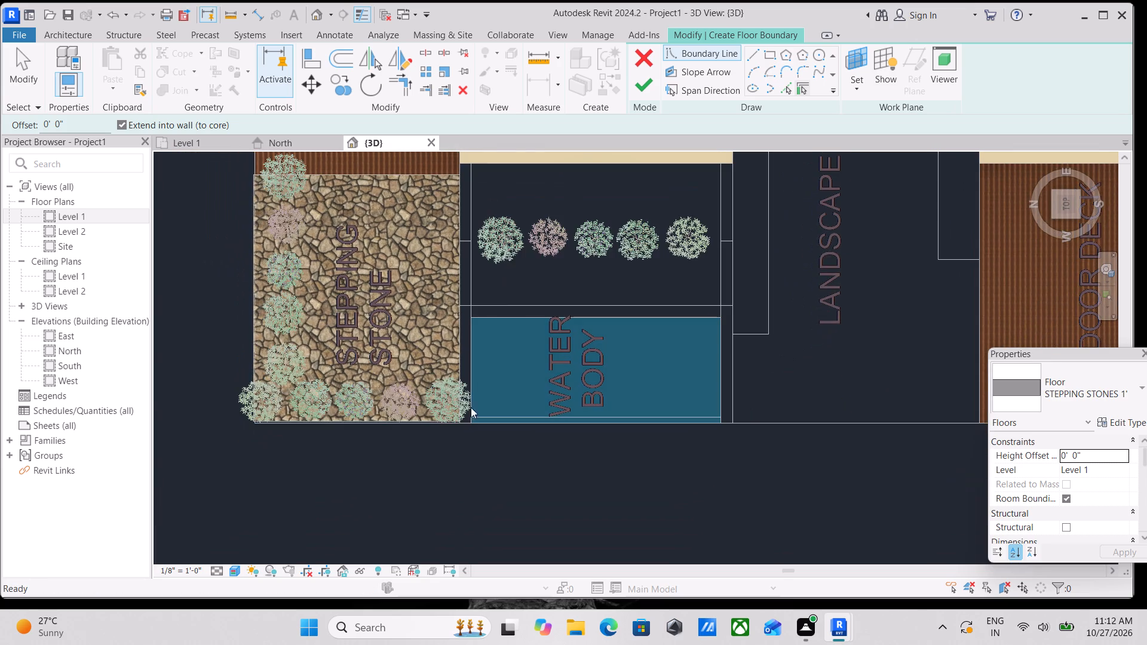
scroll(458, 454, "up", 5)
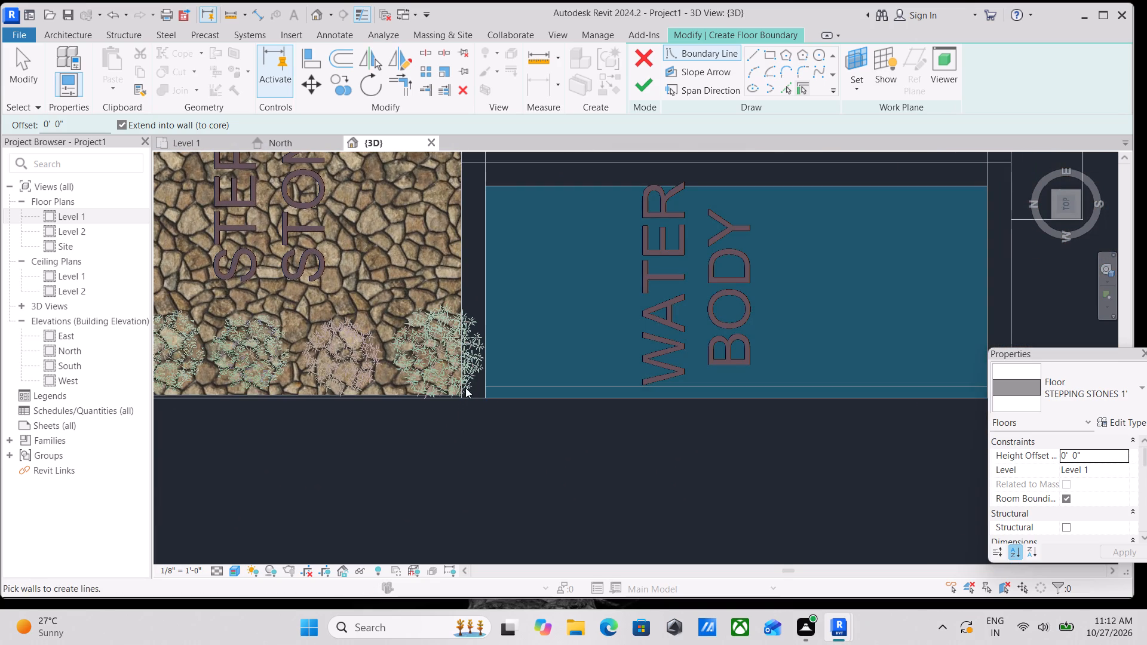
scroll(474, 377, "down", 3)
middle_click_drag(474, 377, 450, 474)
scroll(473, 350, "down", 3)
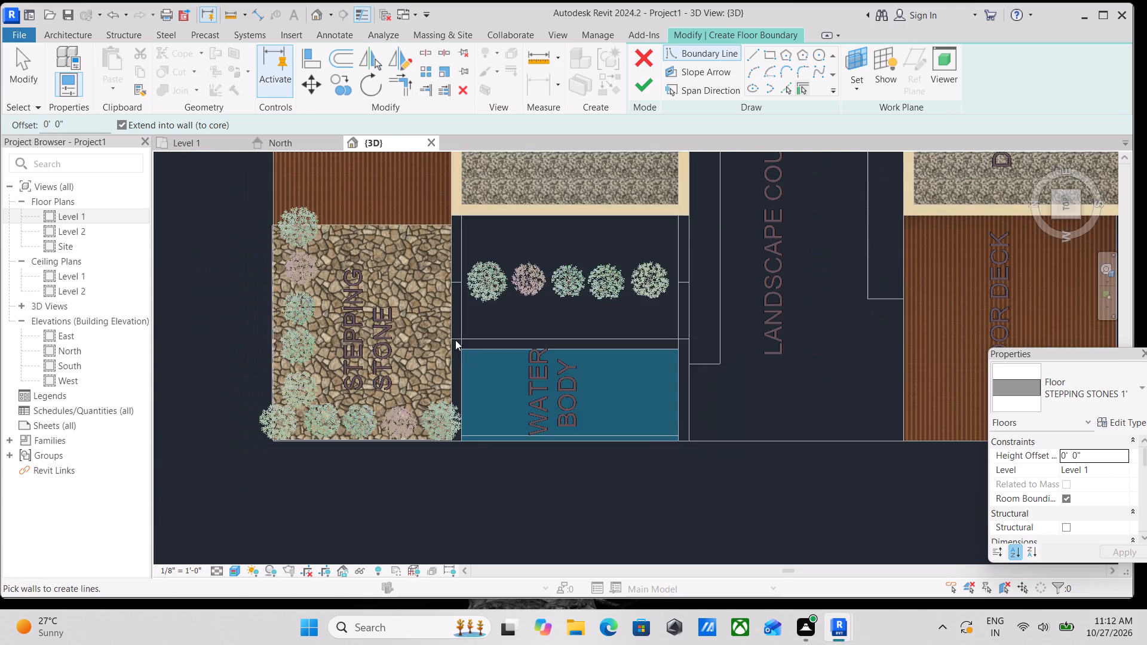
scroll(454, 330, "down", 2)
middle_click_drag(446, 340, 444, 392)
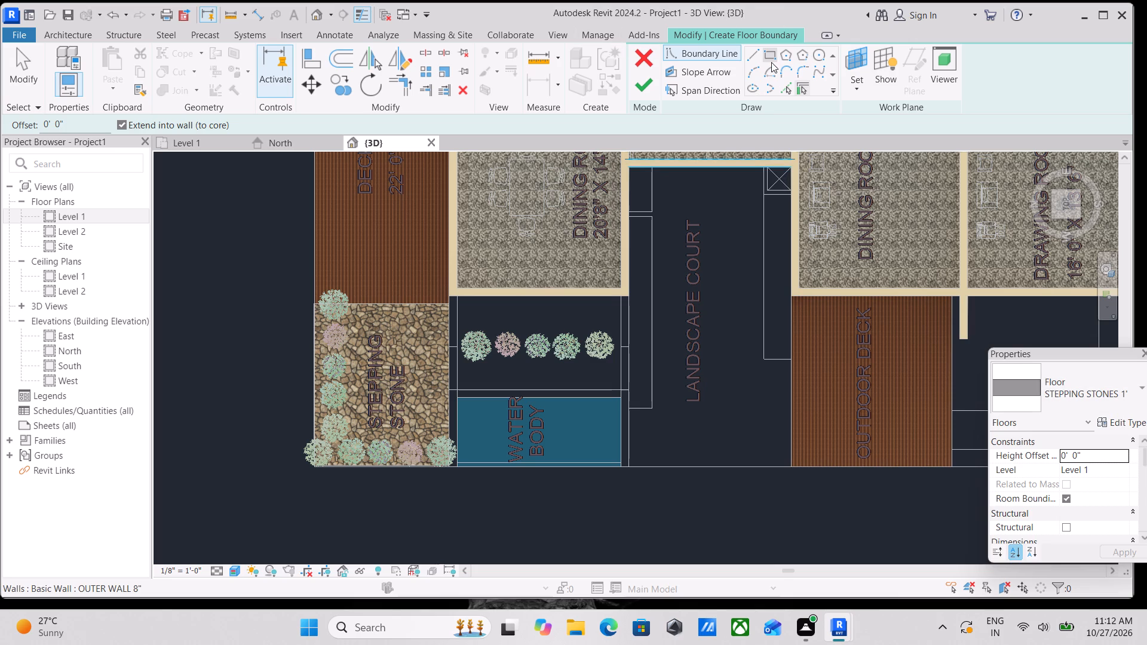
left_click(755, 59)
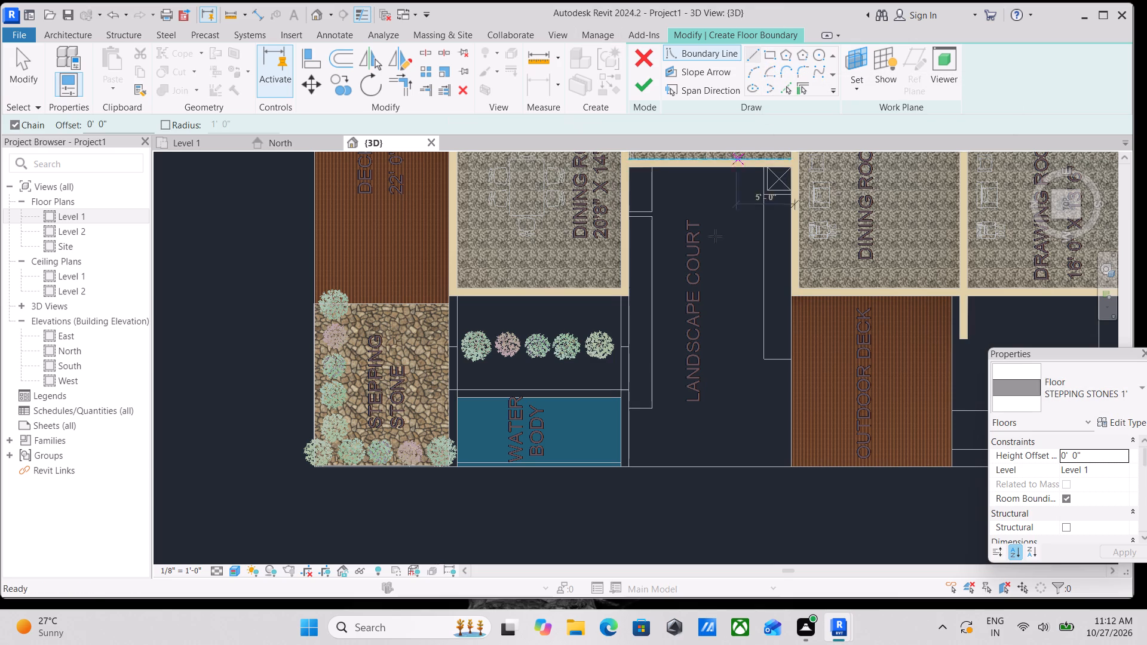
scroll(410, 342, "up", 6)
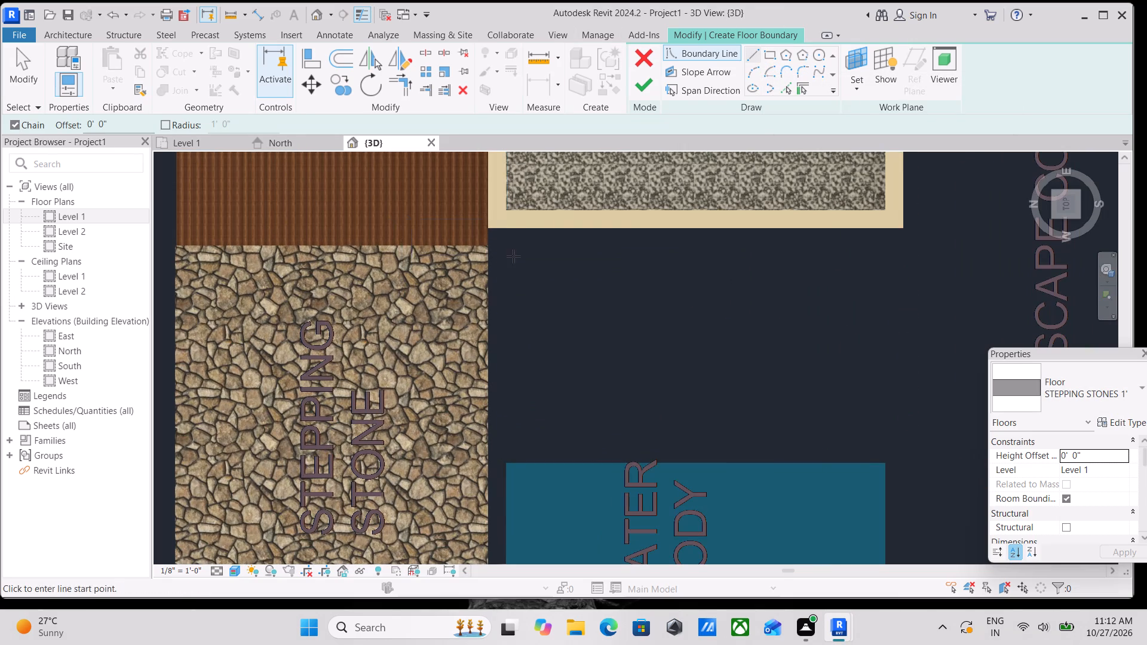
left_click_drag(492, 227, 489, 240)
middle_click_drag(492, 431, 488, 157)
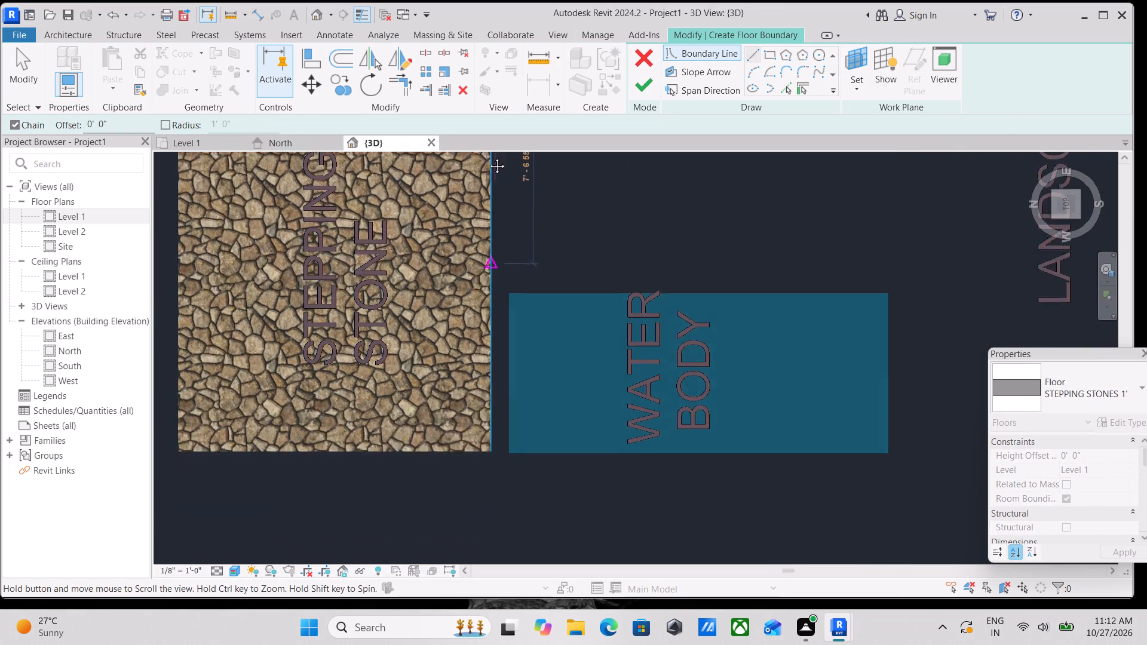
middle_click_drag(488, 157, 486, 128)
left_click(488, 320)
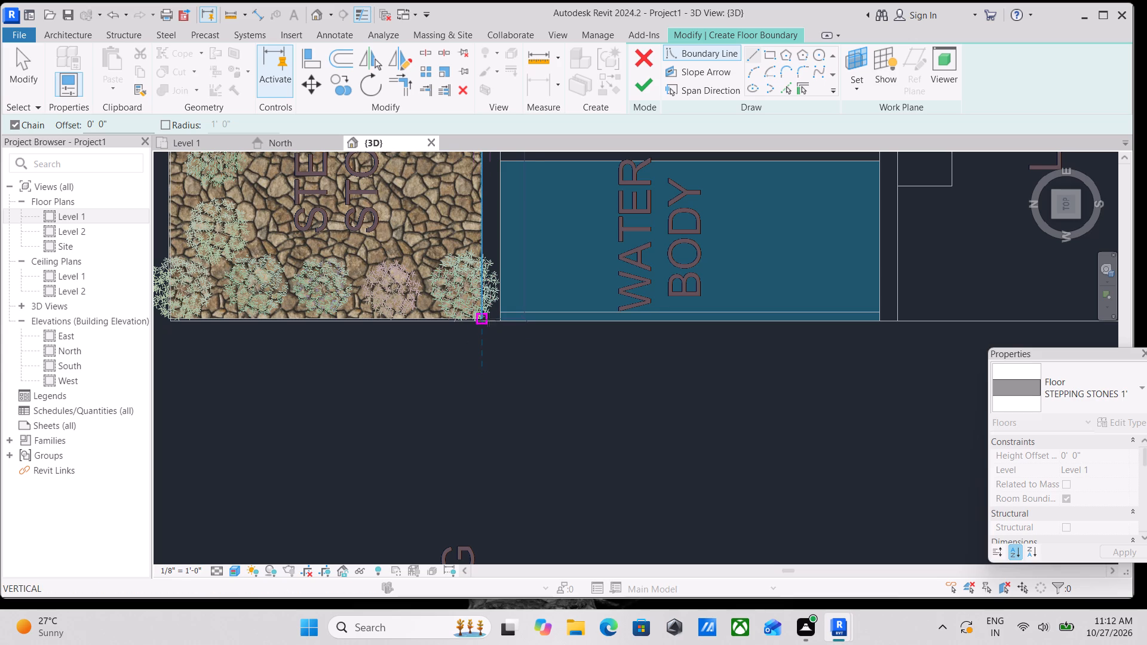
scroll(512, 317, "up", 4)
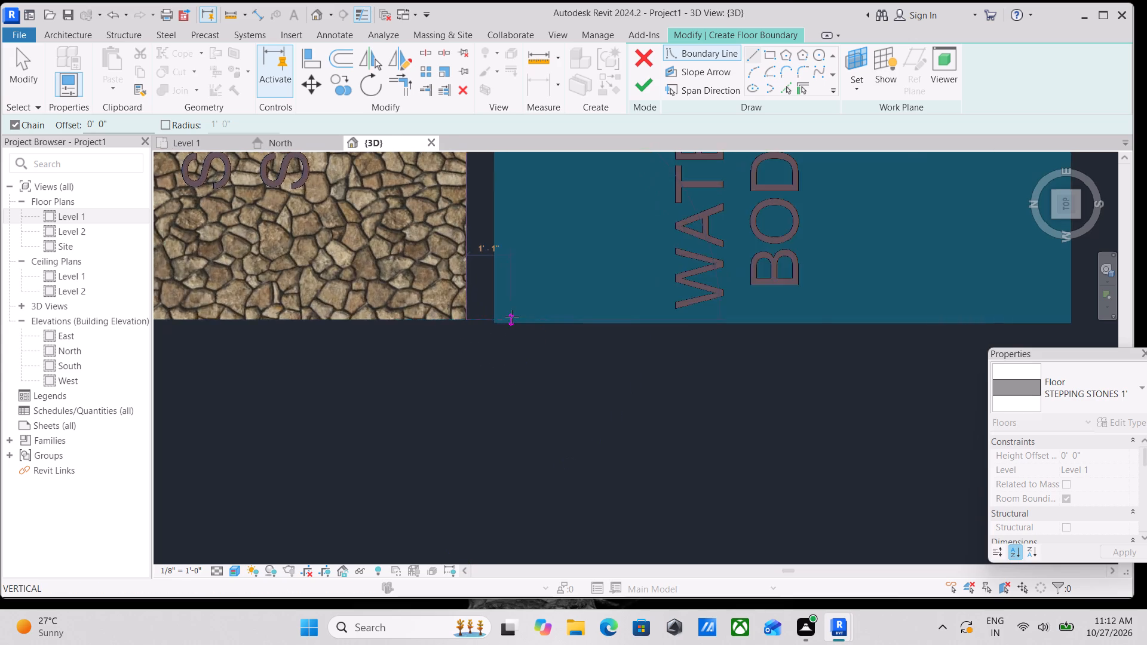
scroll(512, 317, "up", 3)
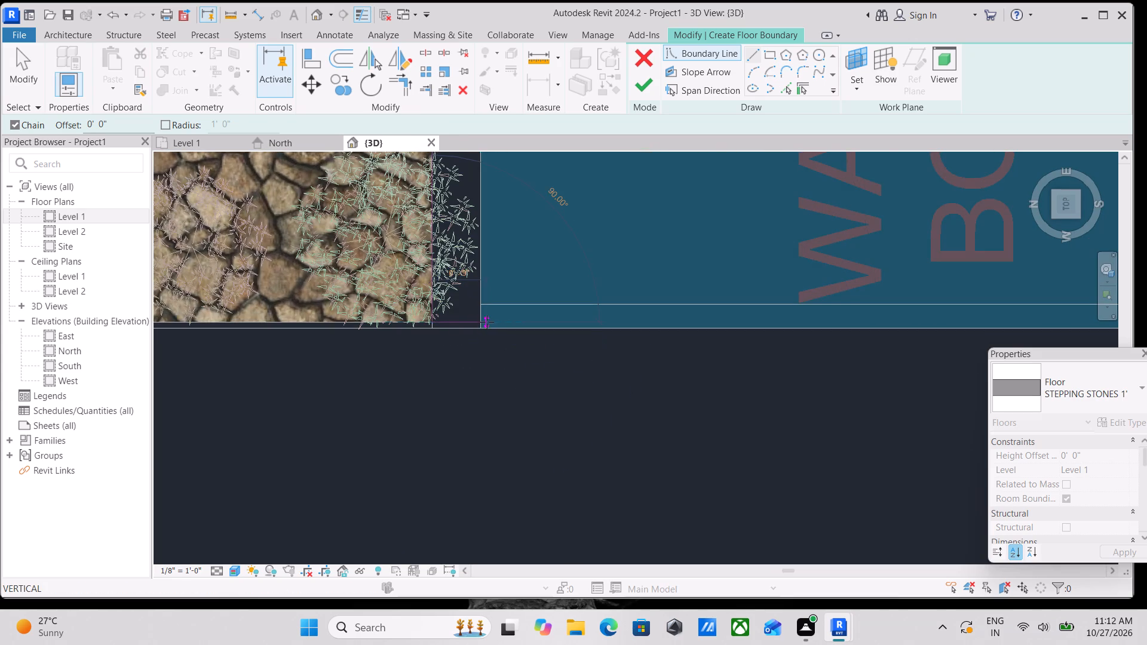
scroll(487, 321, "down", 3)
middle_click_drag(487, 321, 519, 421)
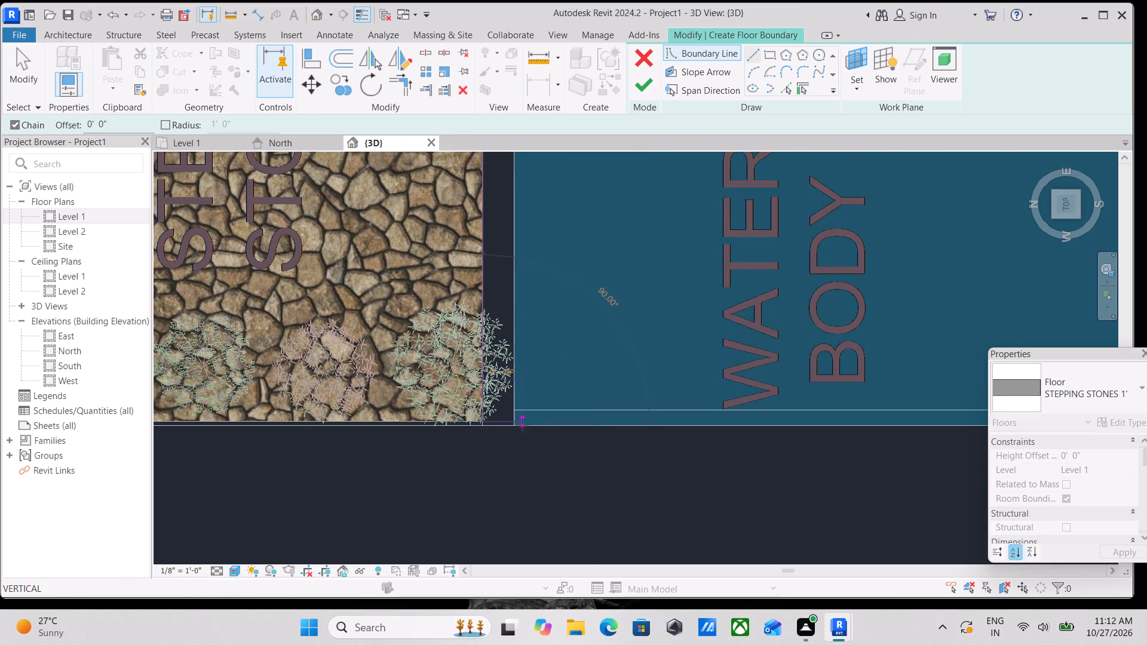
scroll(519, 429, "up", 3)
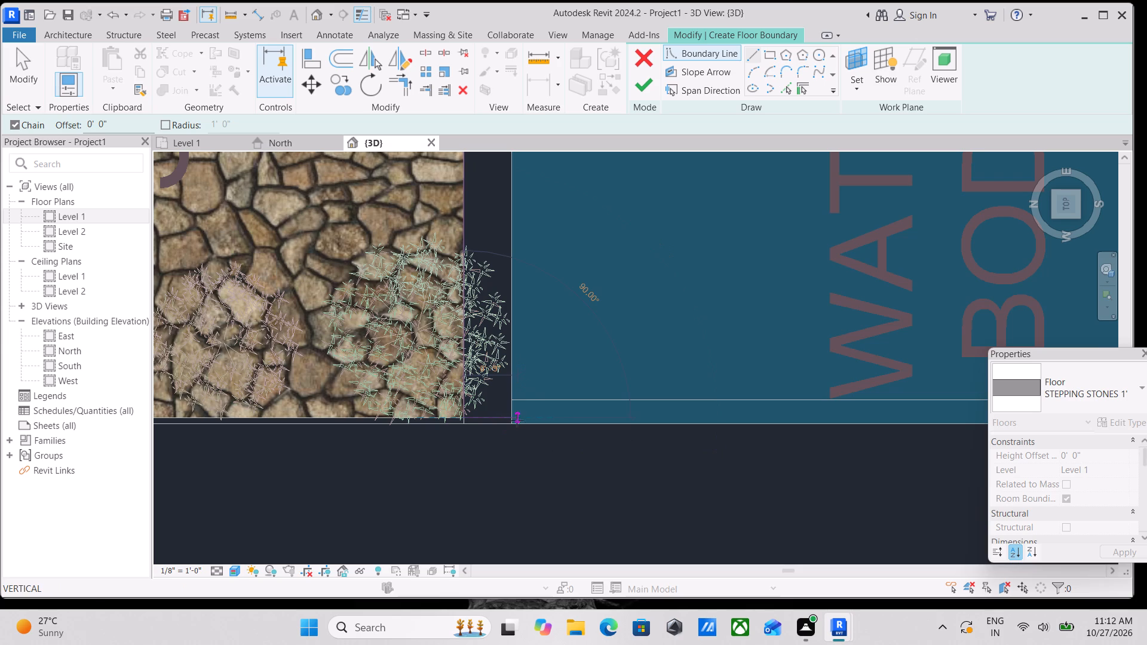
key("Escape")
Sketch the short boundary edge at the outer end of the strip, between the water body's corner and the stepping stone floor's edge.
left_click(513, 424)
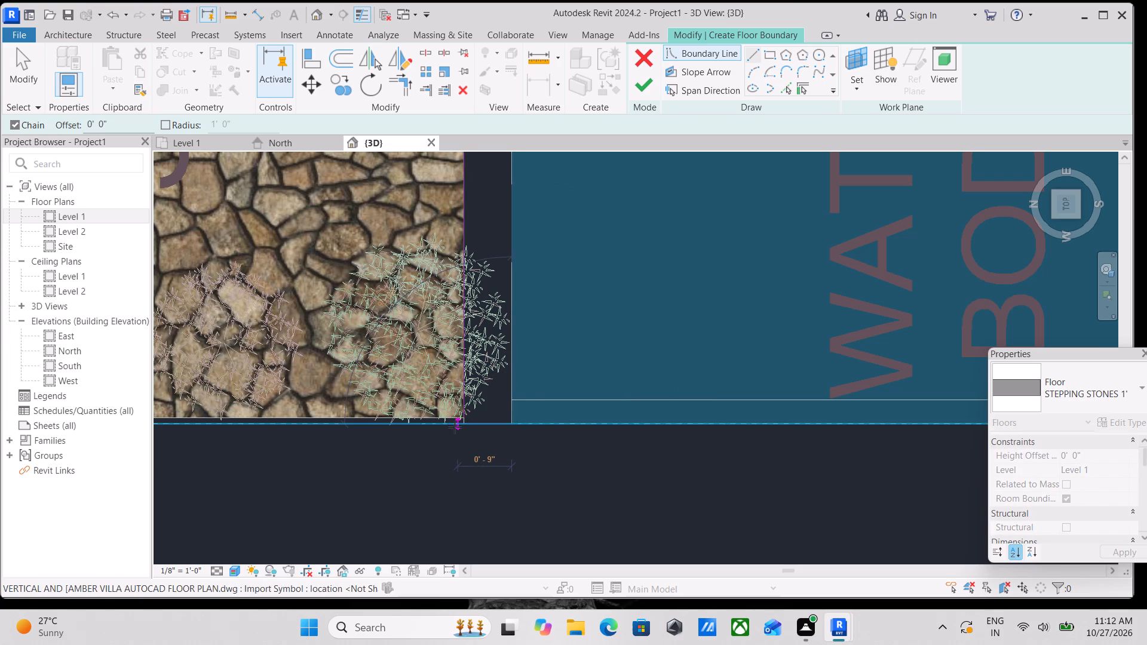
left_click(464, 428)
scroll(464, 438, "up", 1)
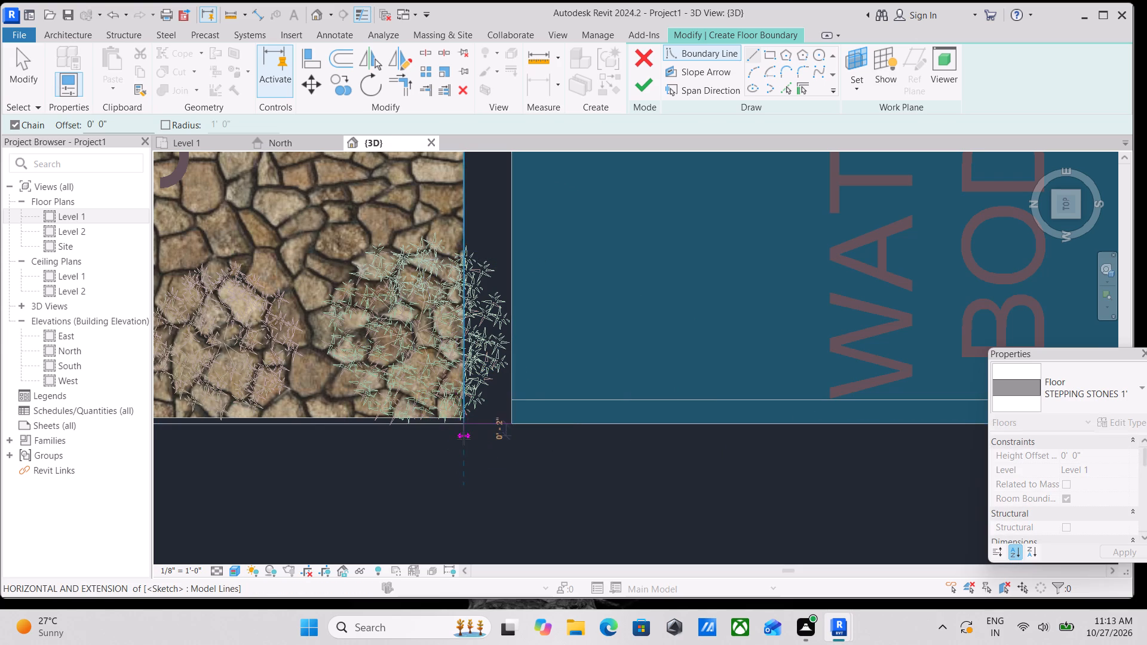
scroll(464, 438, "up", 11)
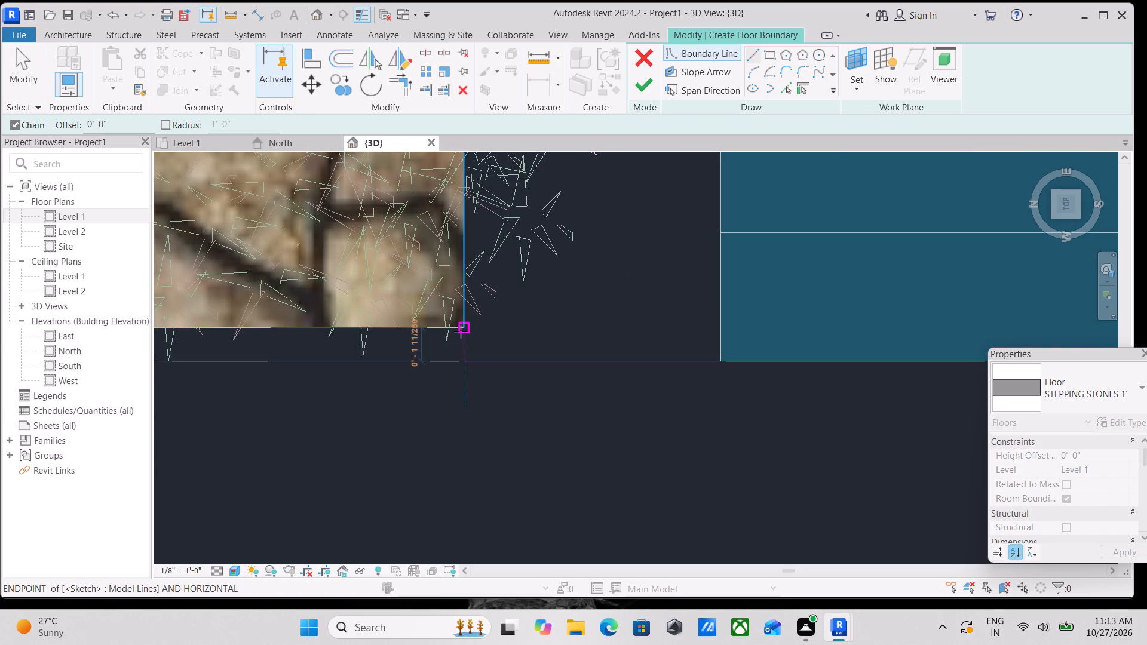
left_click(463, 333)
key("Escape")
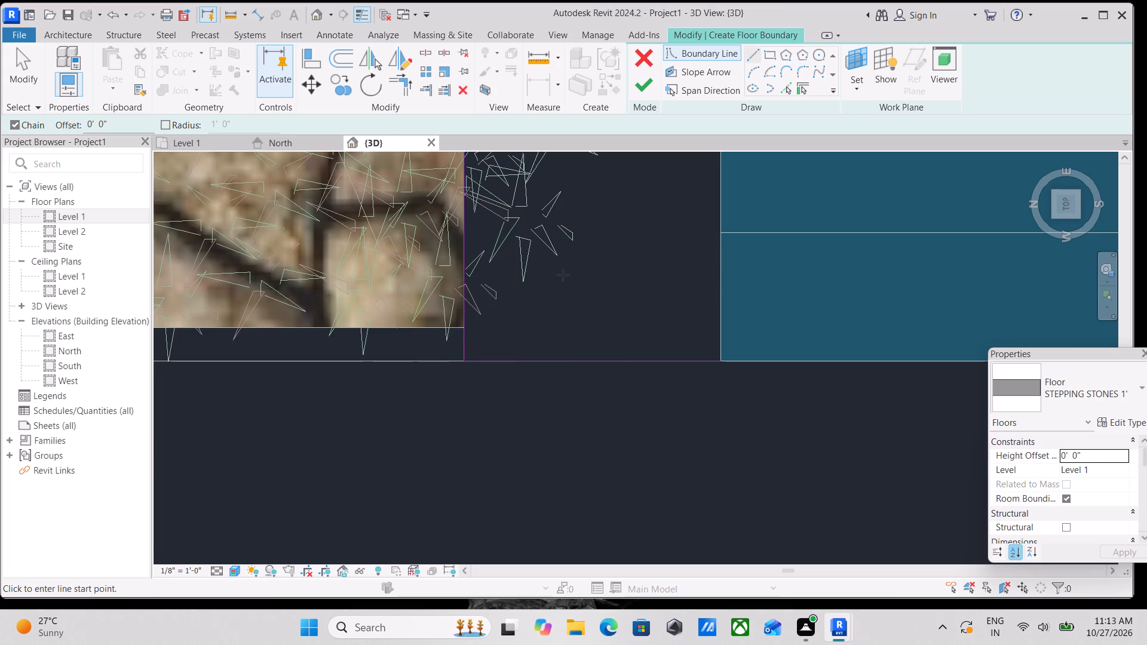
Sketch the boundary edge along the dining room wall from the stepping stone side's wall corner to the planting bed line.
scroll(592, 250, "down", 9)
middle_click_drag(588, 251, 609, 443)
scroll(667, 37, "down", 2)
middle_click_drag(673, 87, 708, 404)
scroll(677, 250, "down", 2)
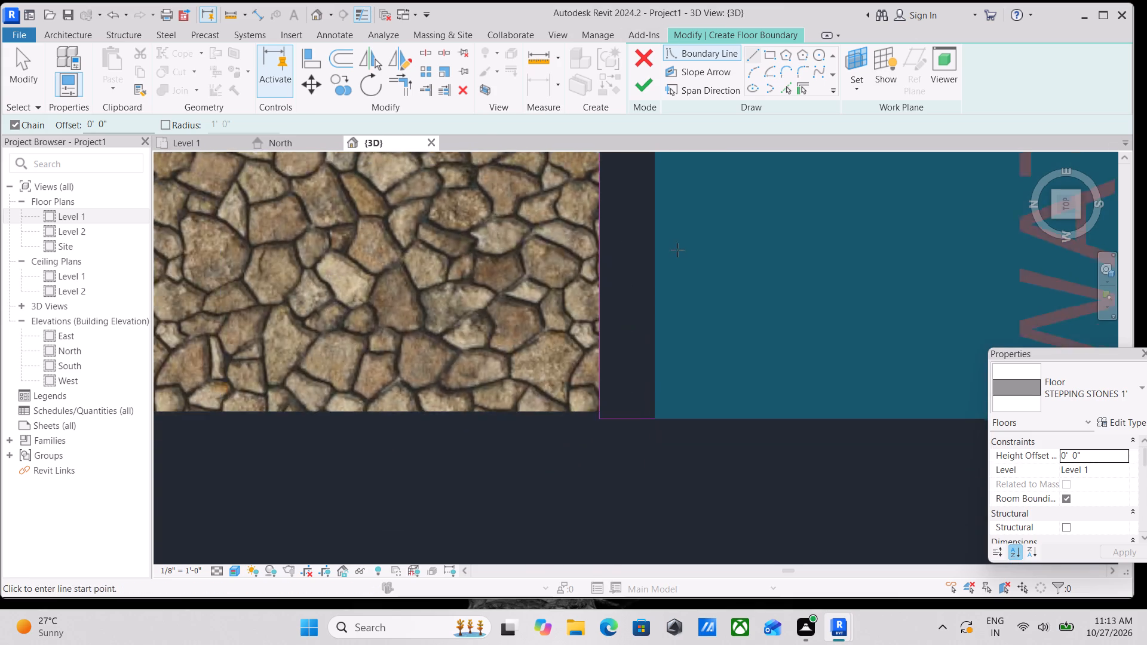
middle_click_drag(678, 257, 691, 644)
scroll(644, 215, "down", 1)
middle_click_drag(645, 215, 682, 446)
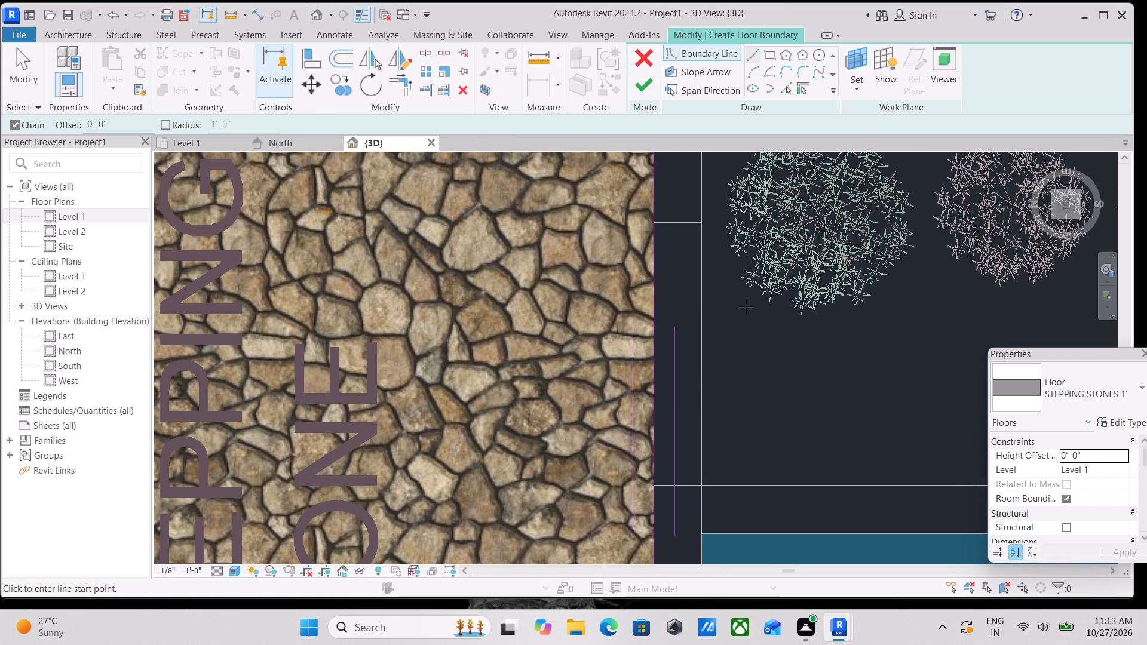
scroll(746, 306, "down", 3)
middle_click_drag(748, 316, 682, 620)
scroll(639, 414, "up", 4)
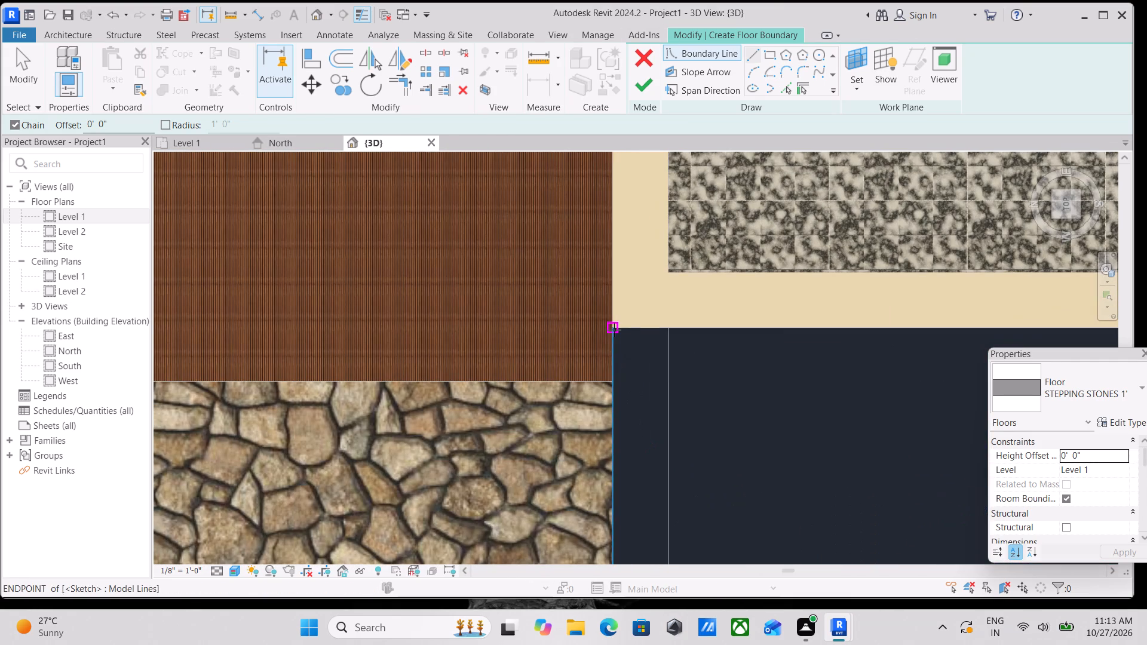
left_click(614, 330)
middle_click_drag(756, 333, 607, 328)
scroll(606, 327, "up", 1)
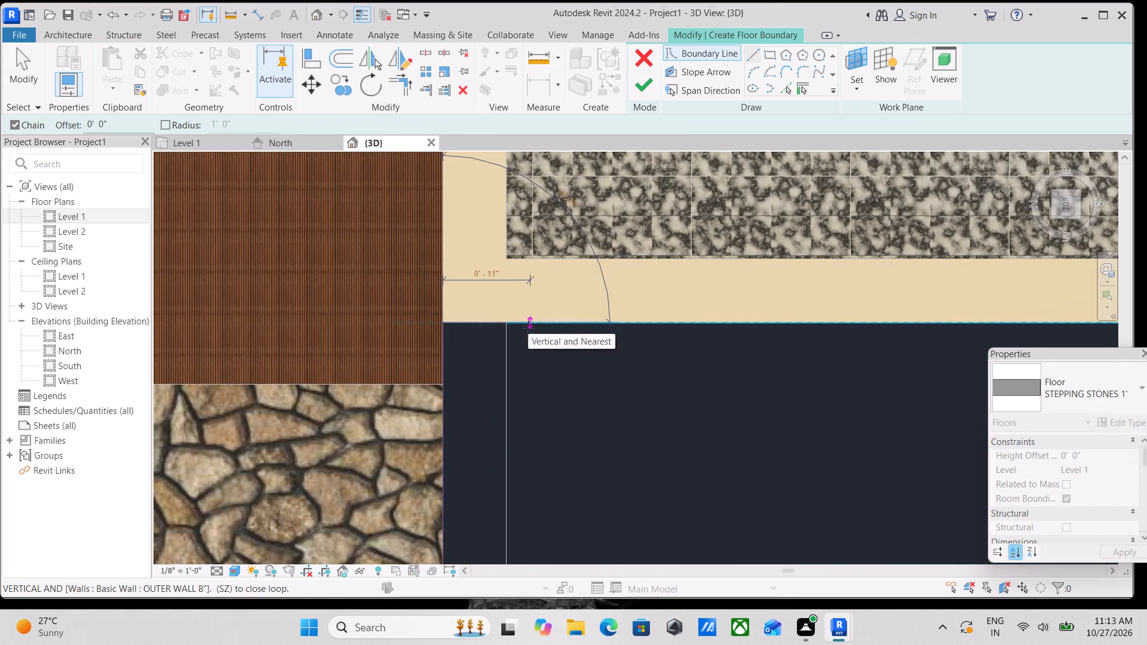
left_click(511, 327)
Continue the boundary along the planting bed's side and about 14'-0" along its edge facing the water body.
scroll(548, 485, "down", 2)
middle_click_drag(548, 486, 539, 219)
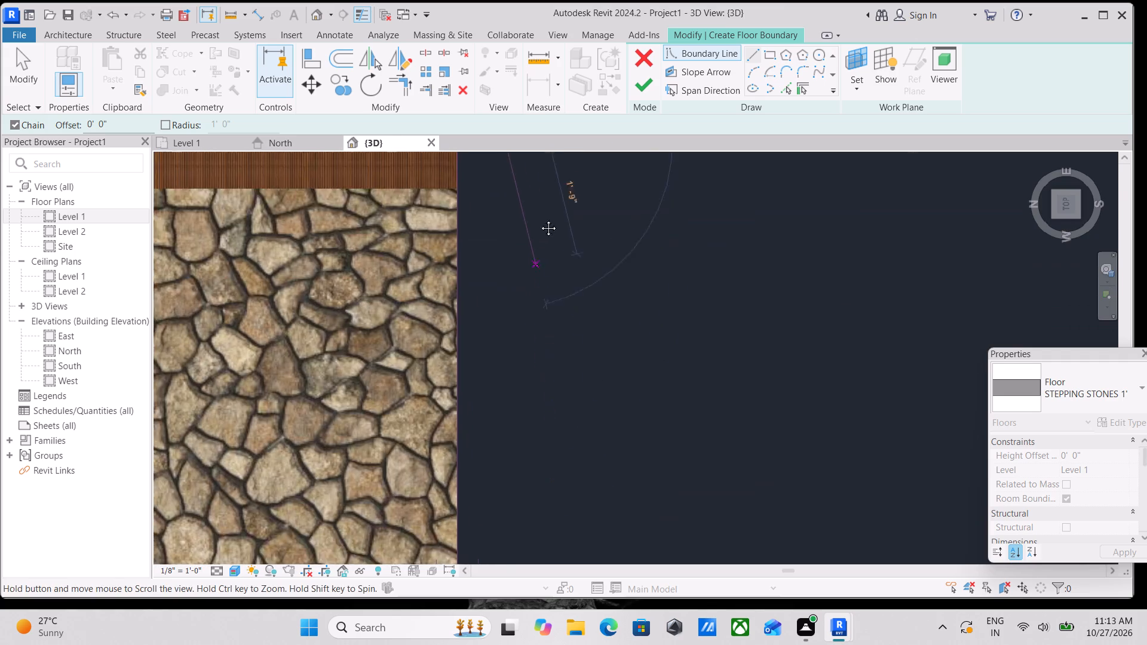
middle_click_drag(539, 219, 538, 204)
scroll(532, 398, "down", 2)
middle_click_drag(532, 372, 524, 155)
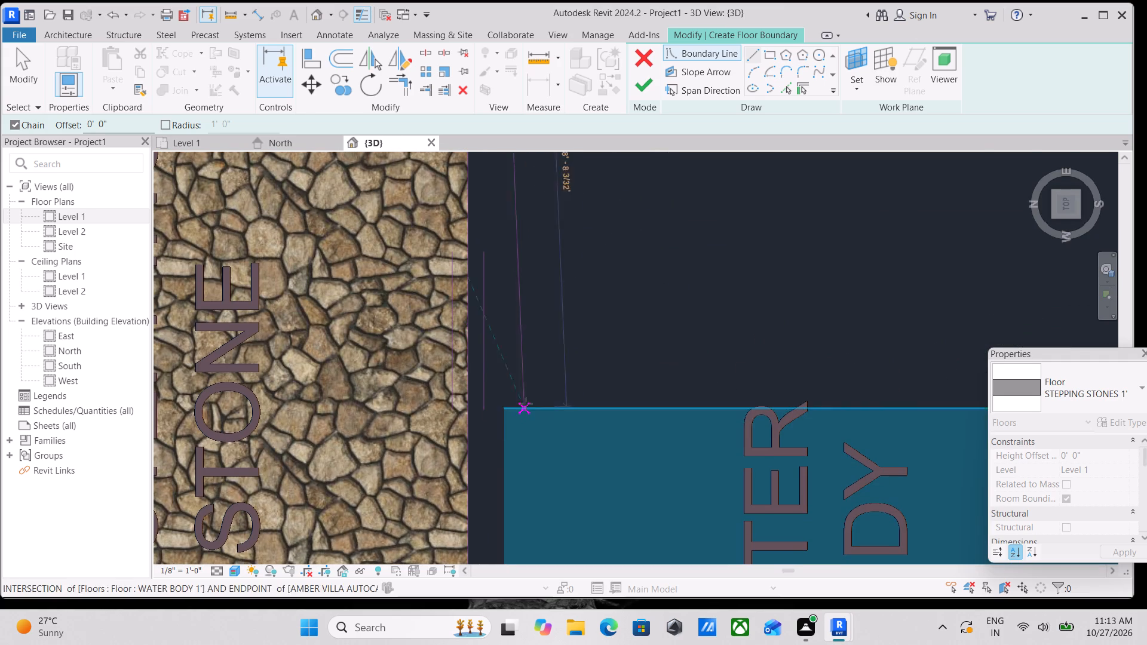
left_click(510, 368)
middle_click_drag(704, 348, 405, 307)
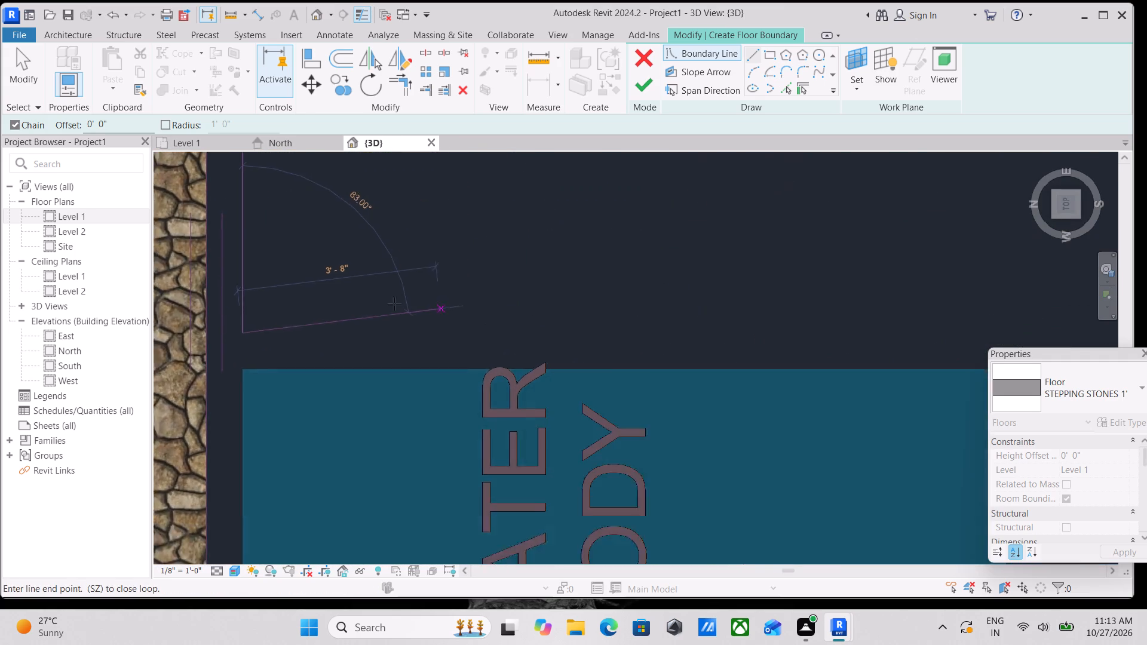
scroll(600, 310, "down", 4)
middle_click_drag(601, 310, 415, 330)
scroll(416, 330, "up", 1)
scroll(617, 332, "down", 2)
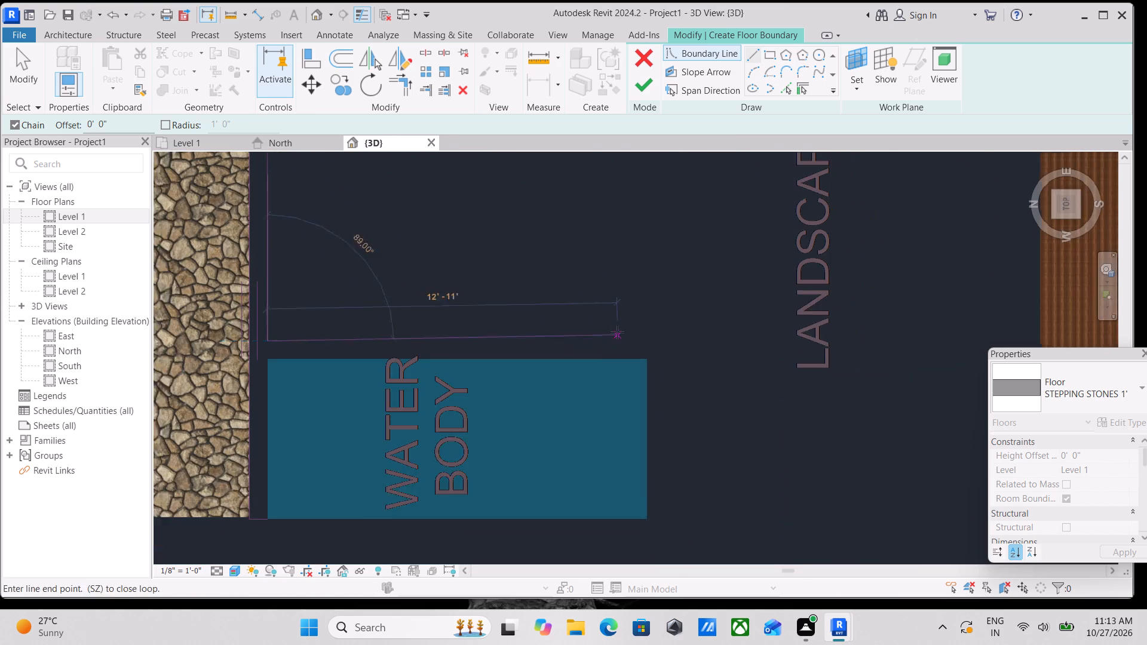
middle_click_drag(617, 332, 591, 338)
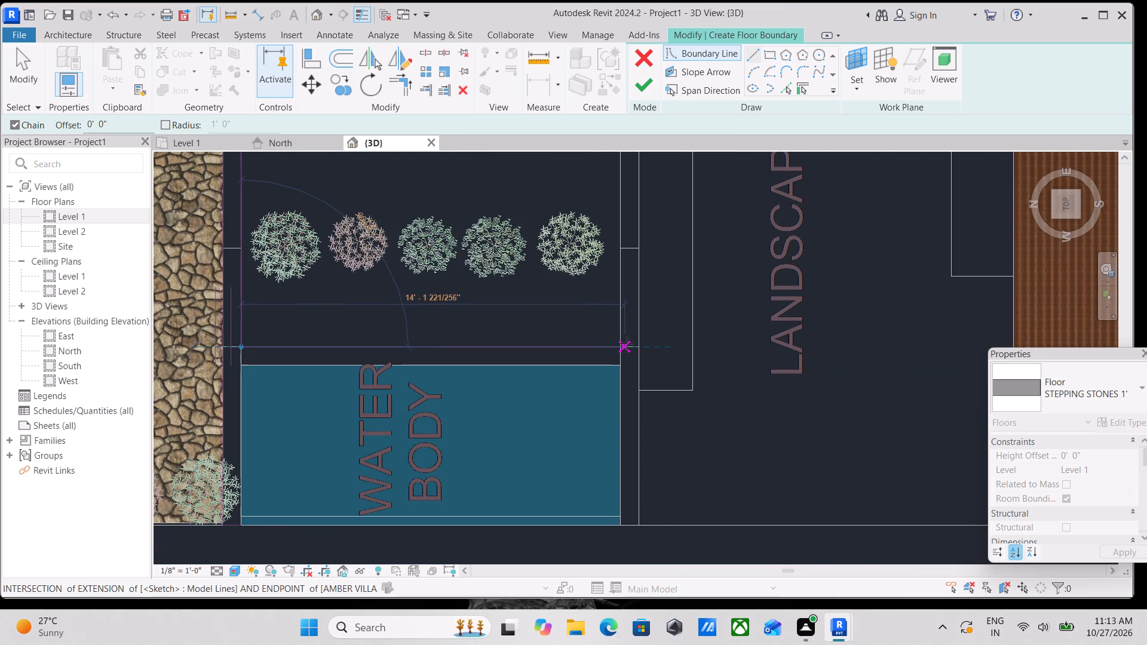
scroll(612, 349, "down", 1)
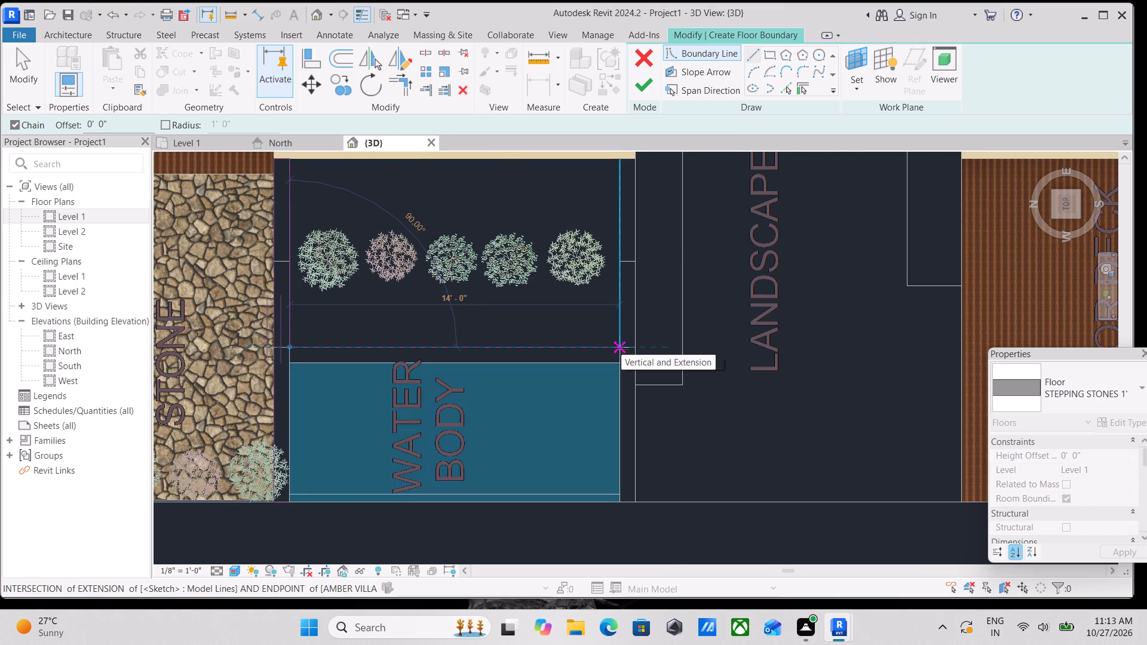
left_click(621, 348)
Outline the landscape court side strip from the bed's edge to the dining room wall corner, along the court side, and to the water body's outer corner.
scroll(624, 303, "down", 1)
middle_click_drag(624, 303, 609, 529)
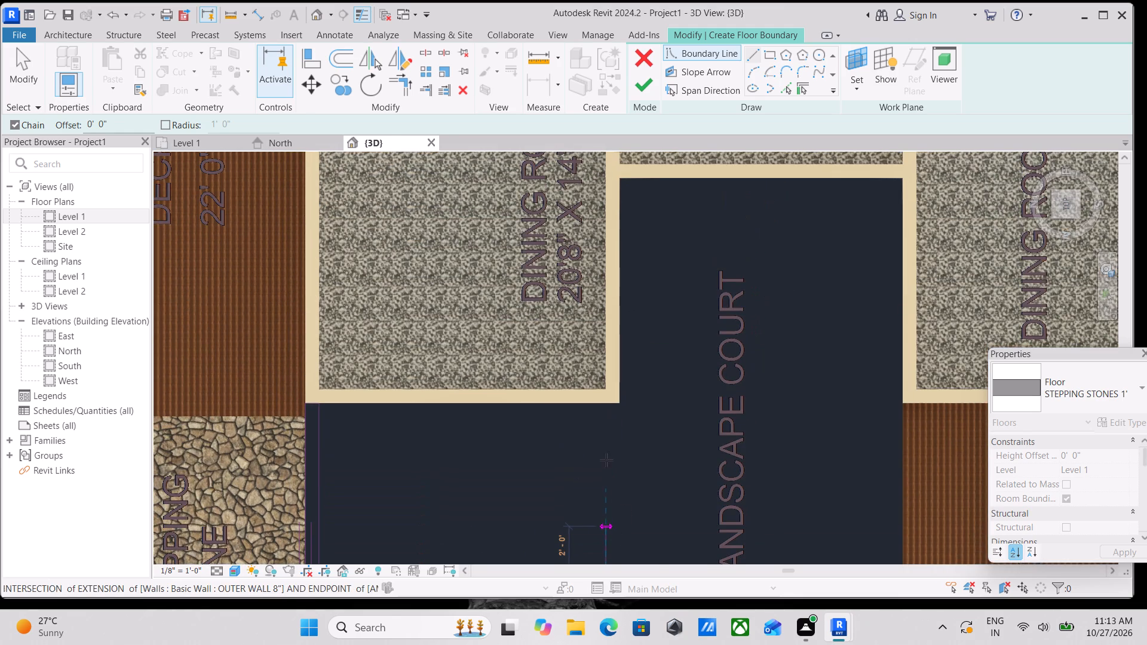
scroll(608, 410, "up", 4)
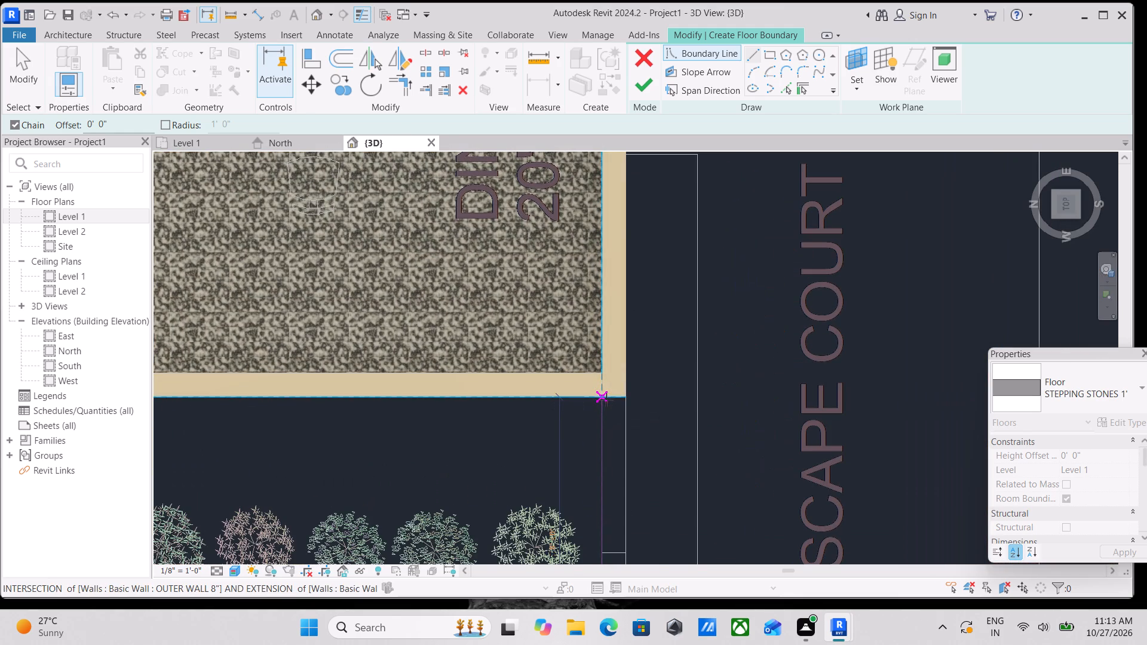
left_click(606, 399)
left_click(628, 394)
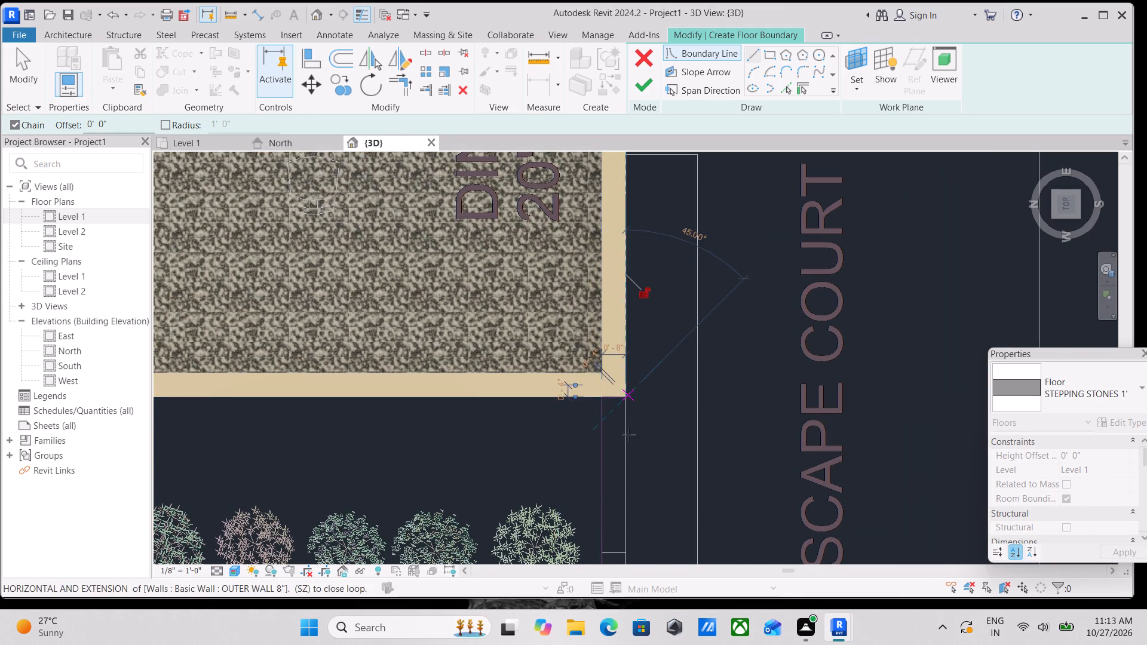
scroll(640, 470, "down", 1)
middle_click_drag(640, 470, 600, 137)
scroll(631, 377, "down", 1)
scroll(560, 278, "down", 3)
middle_click_drag(560, 279, 616, 198)
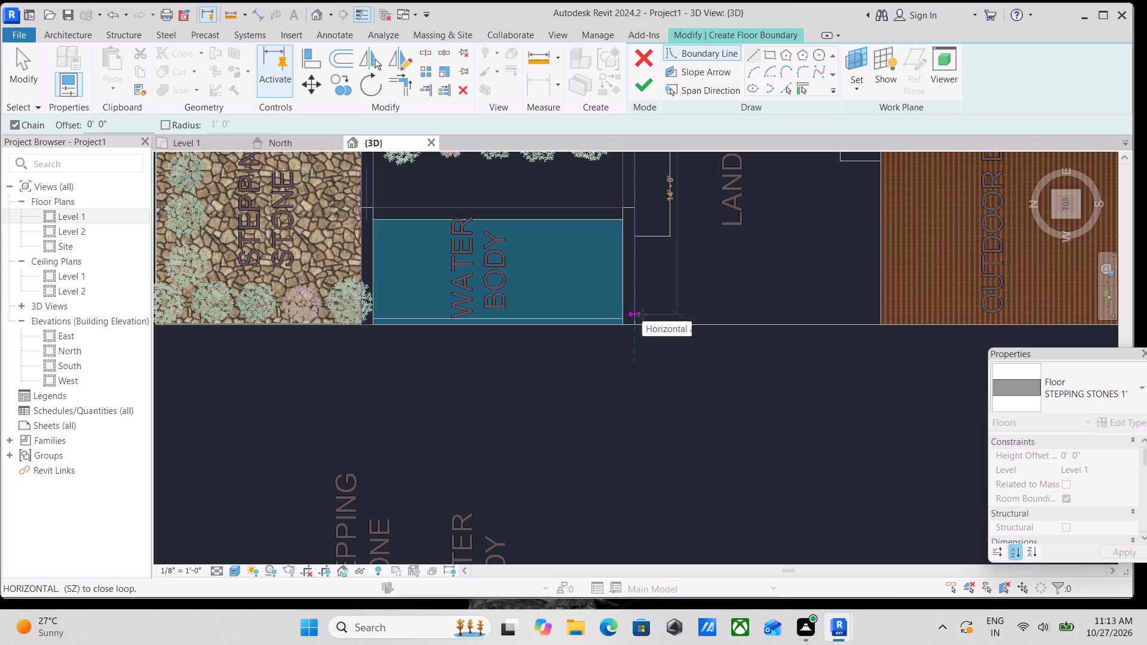
scroll(642, 318, "up", 4)
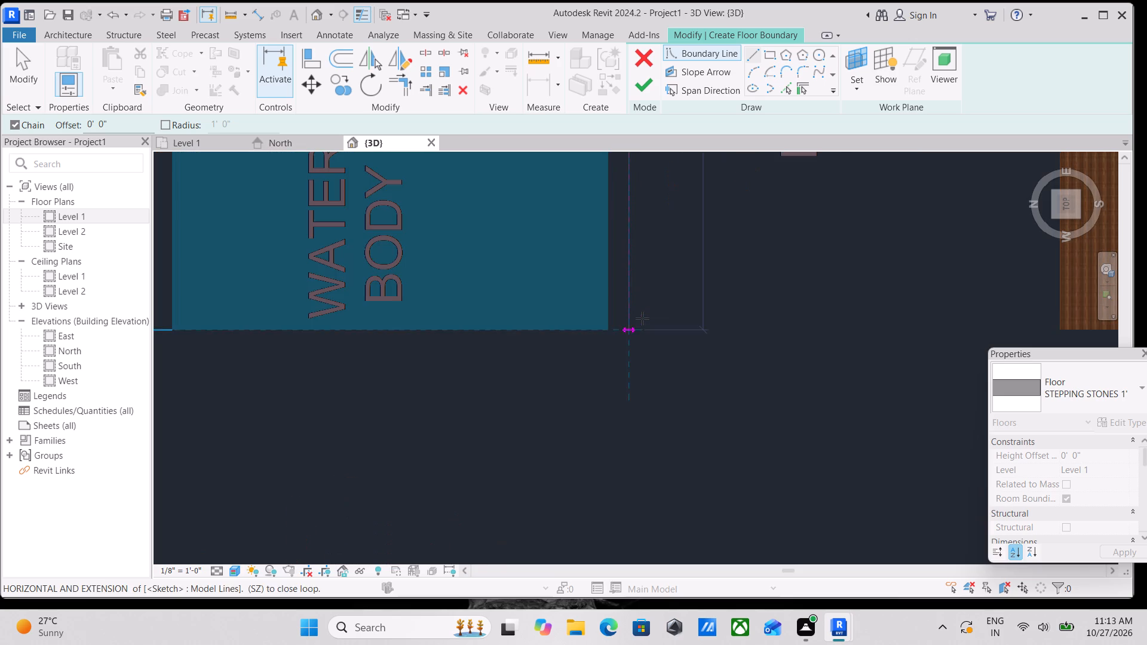
left_click(625, 330)
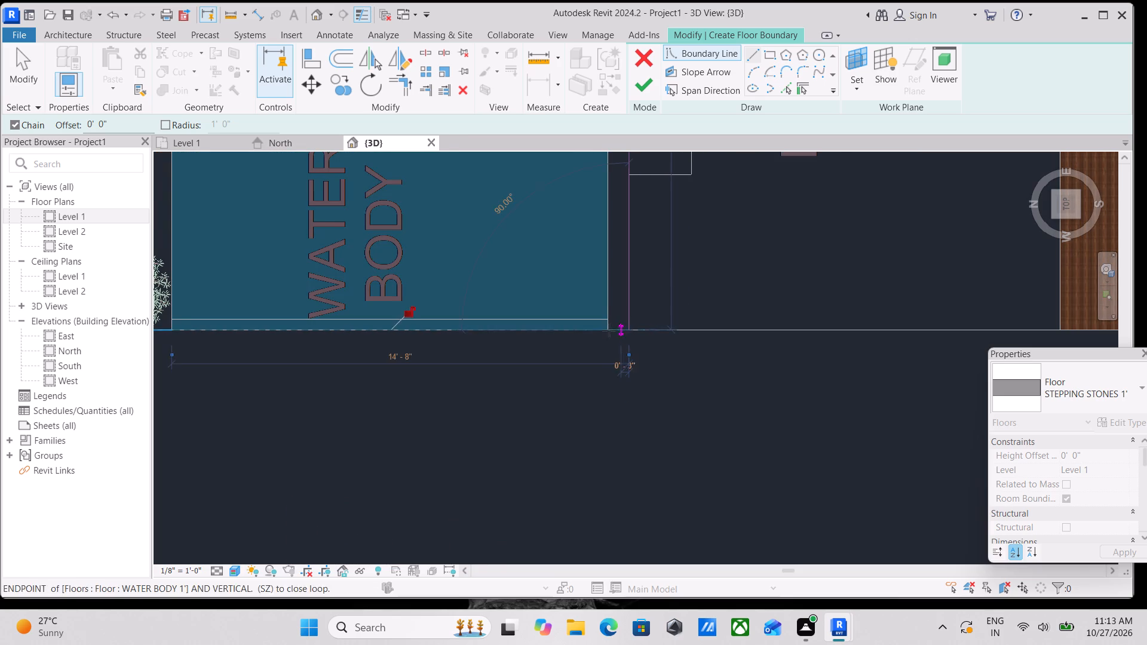
left_click(612, 328)
Close the boundary along the water body's three inner edges and finish the STEPPING STONES 1' floor.
middle_click_drag(597, 221, 604, 450)
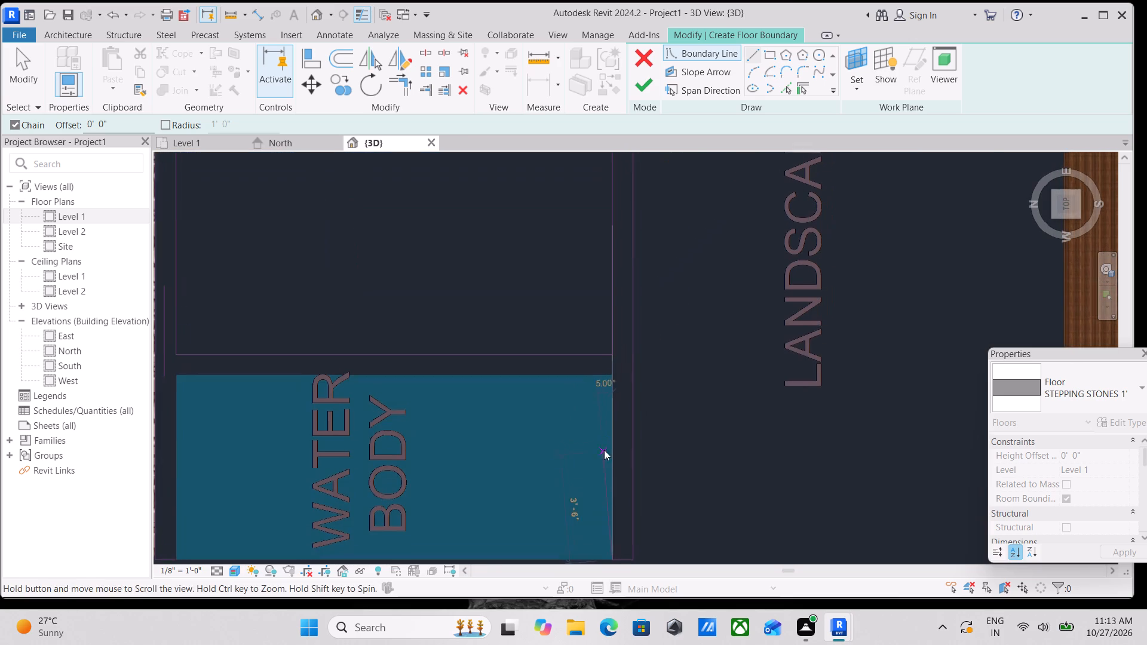
middle_click_drag(604, 450, 602, 450)
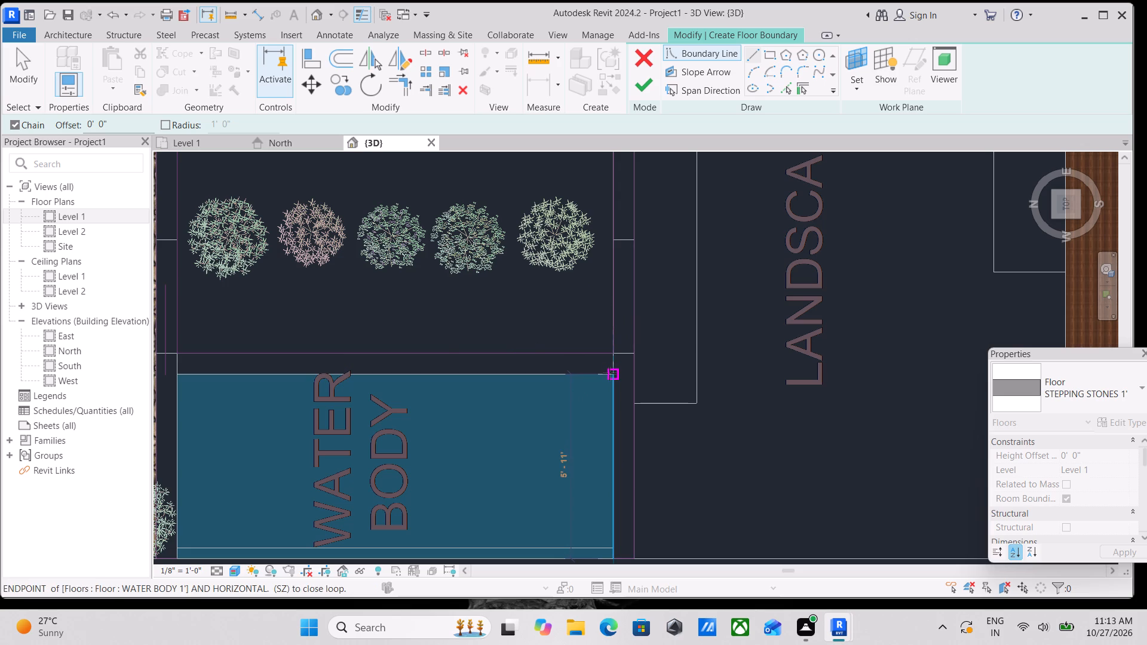
left_click(609, 373)
middle_click_drag(606, 373, 922, 358)
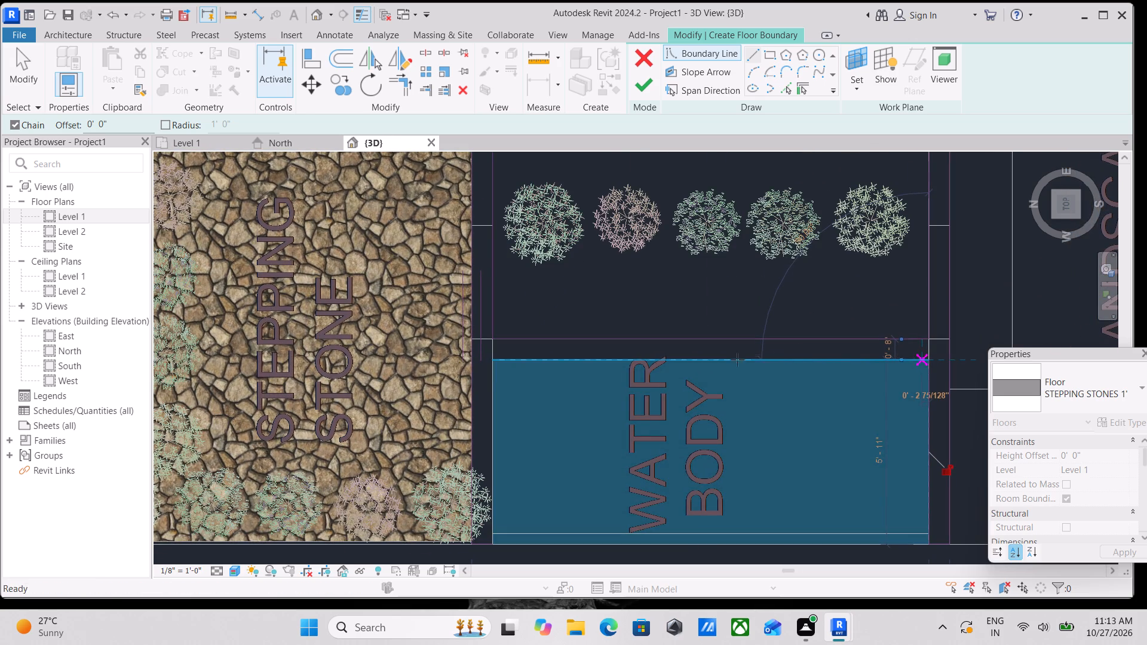
left_click(498, 357)
scroll(462, 478, "down", 1)
middle_click_drag(467, 476, 506, 201)
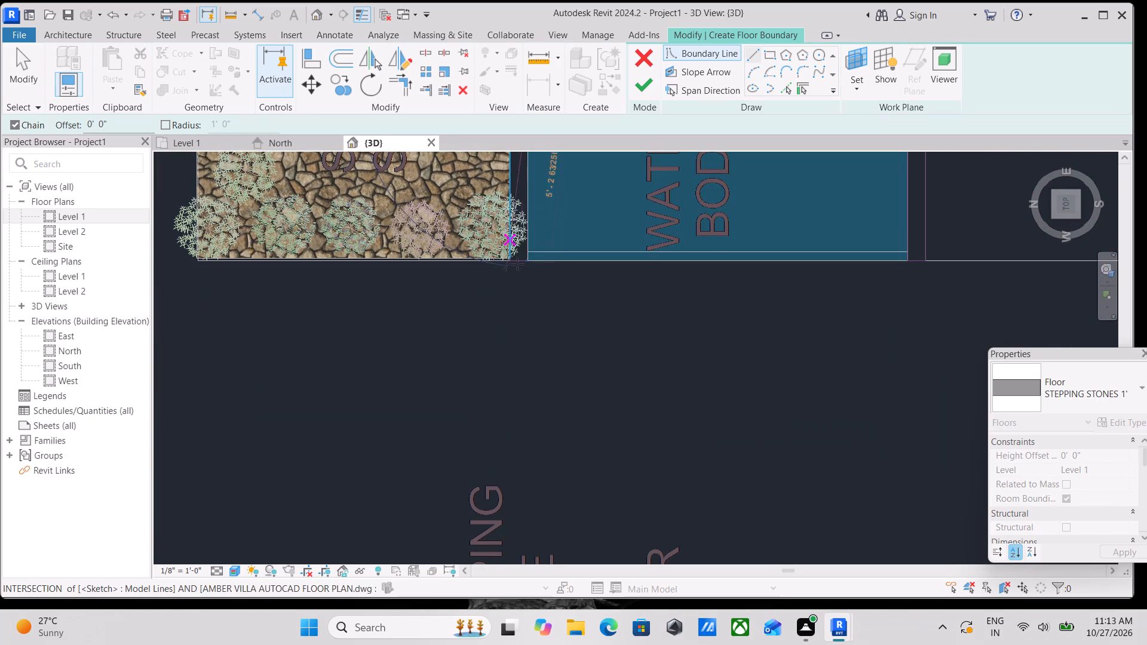
left_click(534, 262)
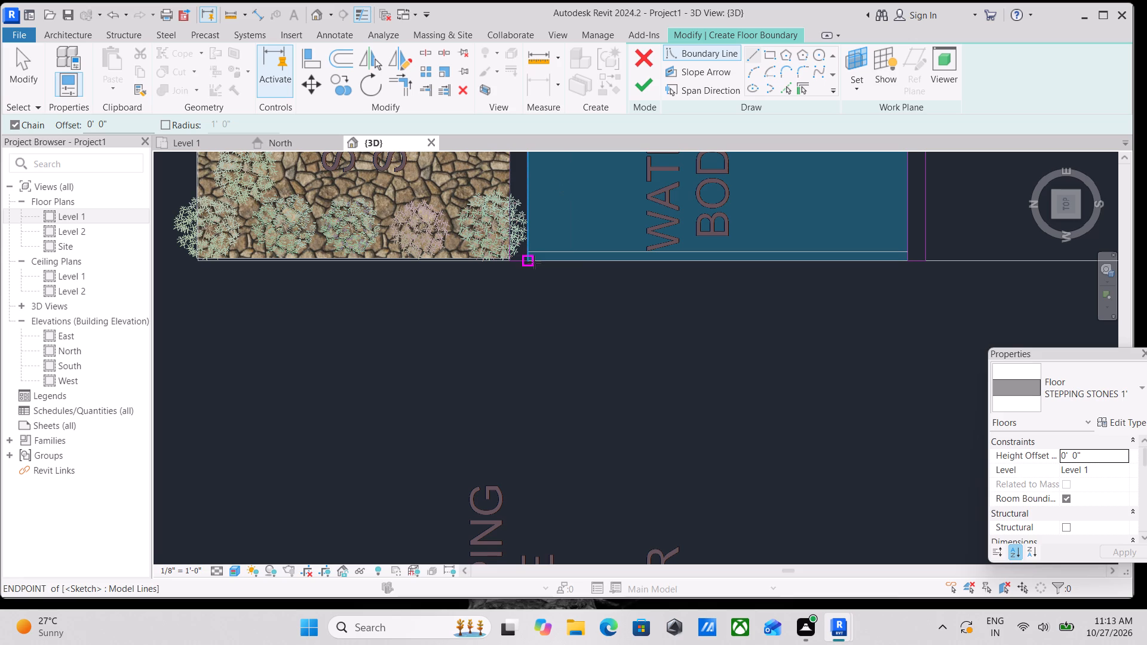
key("Escape")
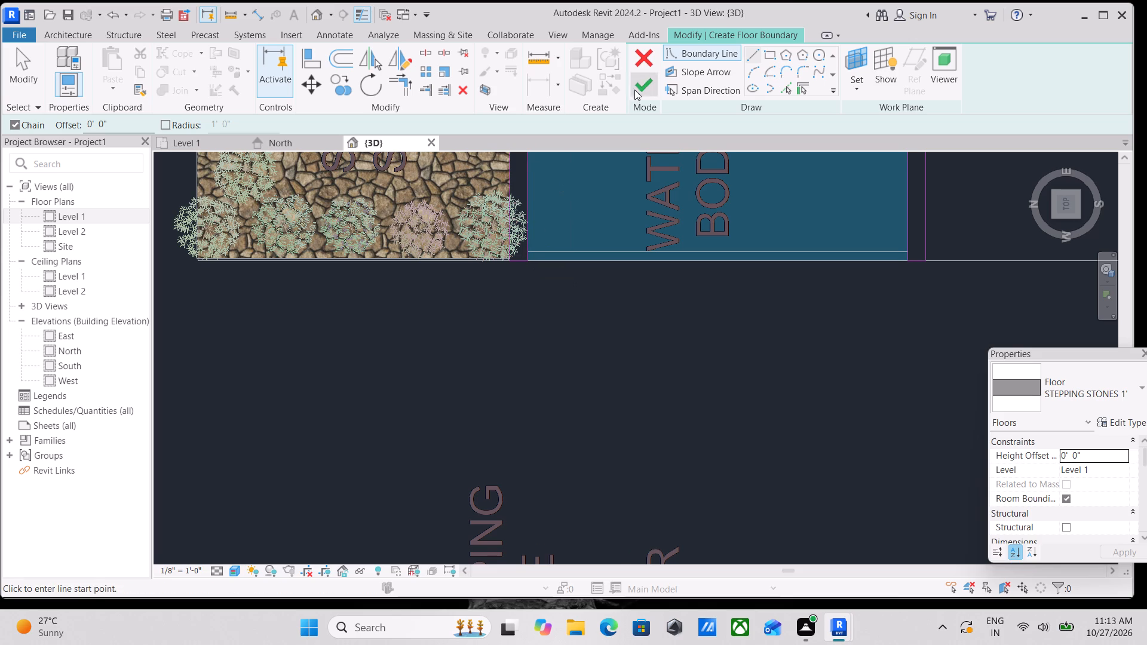
left_click(652, 83)
scroll(654, 201, "down", 3)
middle_click_drag(654, 201, 600, 392)
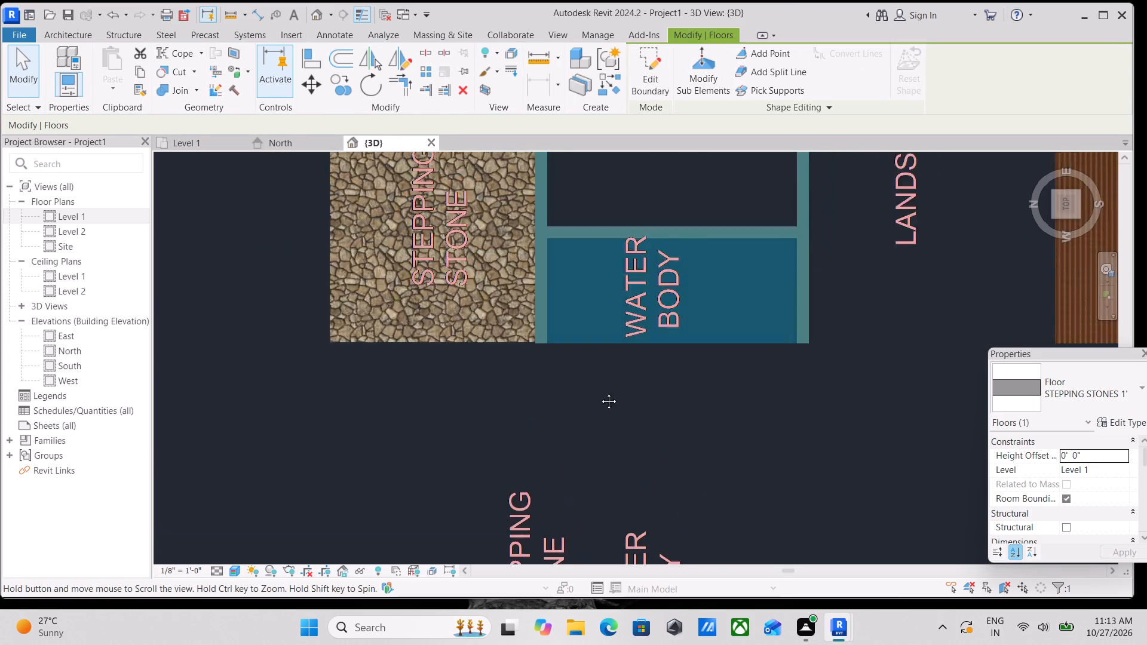
middle_click_drag(600, 392, 582, 444)
scroll(673, 334, "down", 1)
key("Escape")
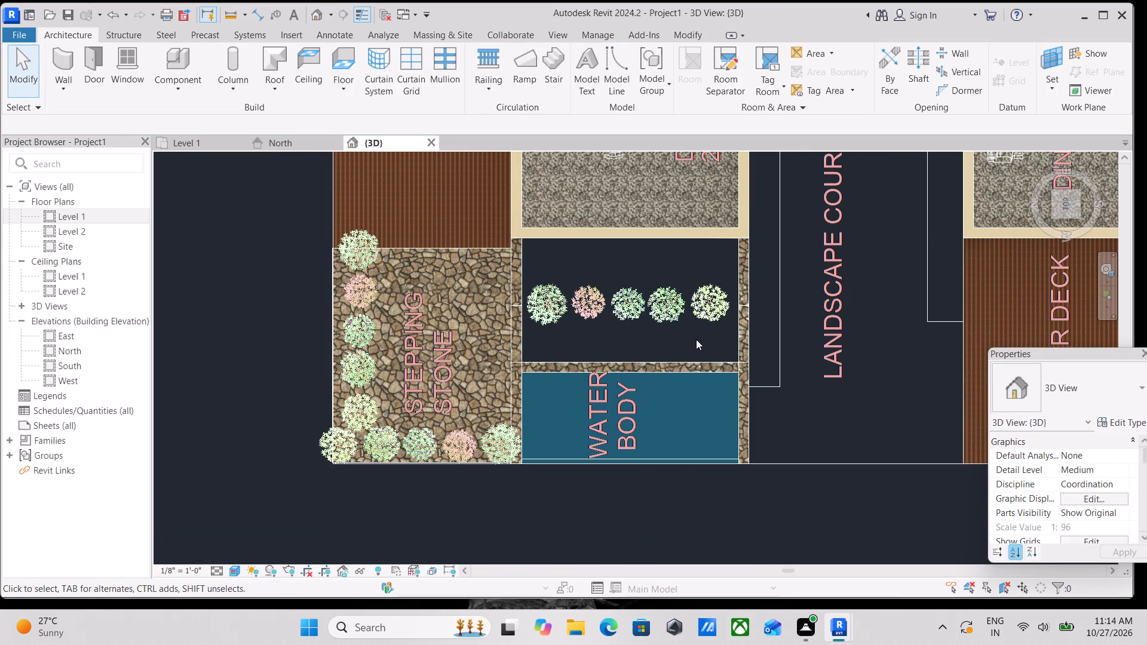
Examine the landscape court, outdoor deck and car porch surroundings from the top for areas still without a floor.
middle_click_drag(667, 354, 612, 264)
scroll(591, 336, "down", 2)
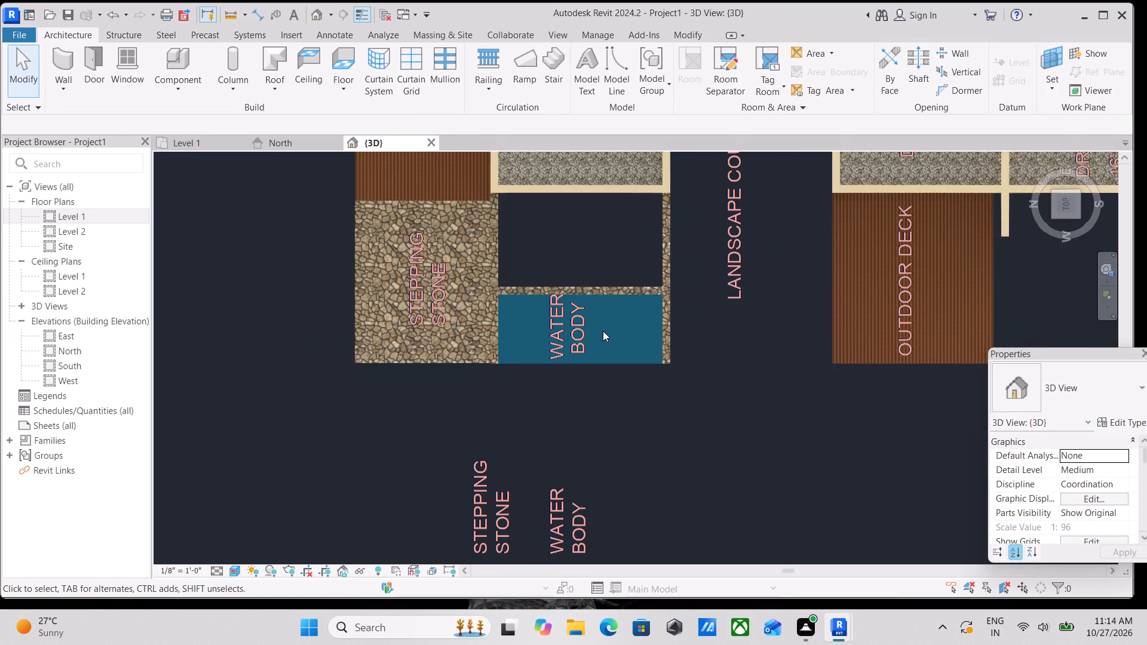
middle_click_drag(870, 284, 803, 365)
scroll(672, 289, "down", 1)
middle_click_drag(672, 291, 671, 305)
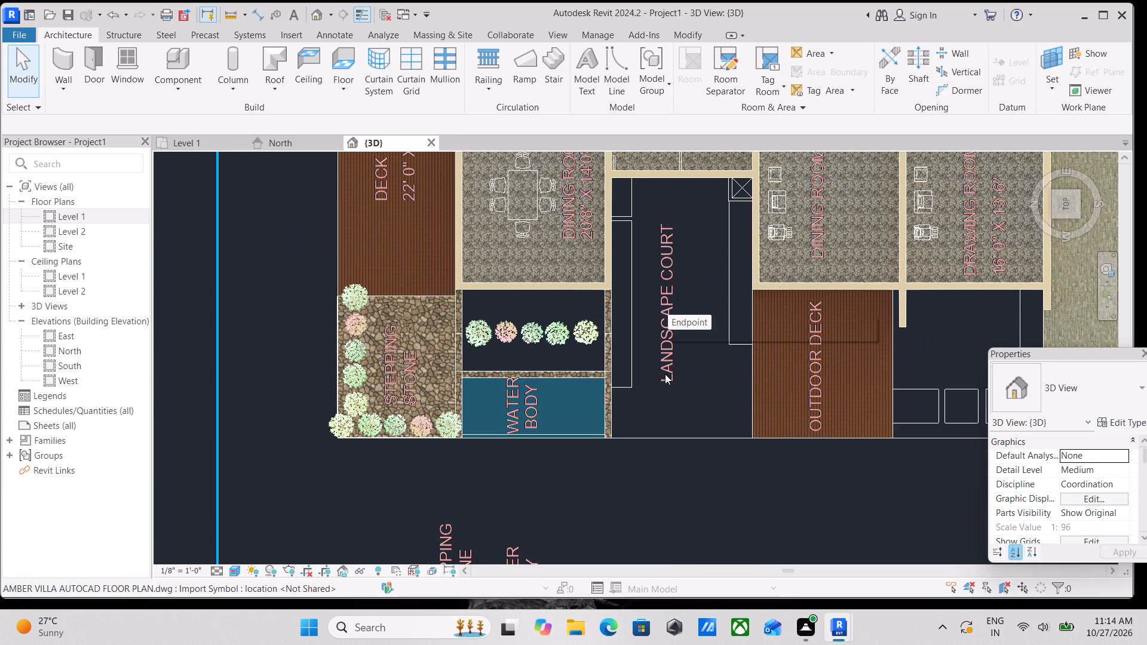
middle_click_drag(665, 373, 425, 348)
scroll(868, 303, "up", 7)
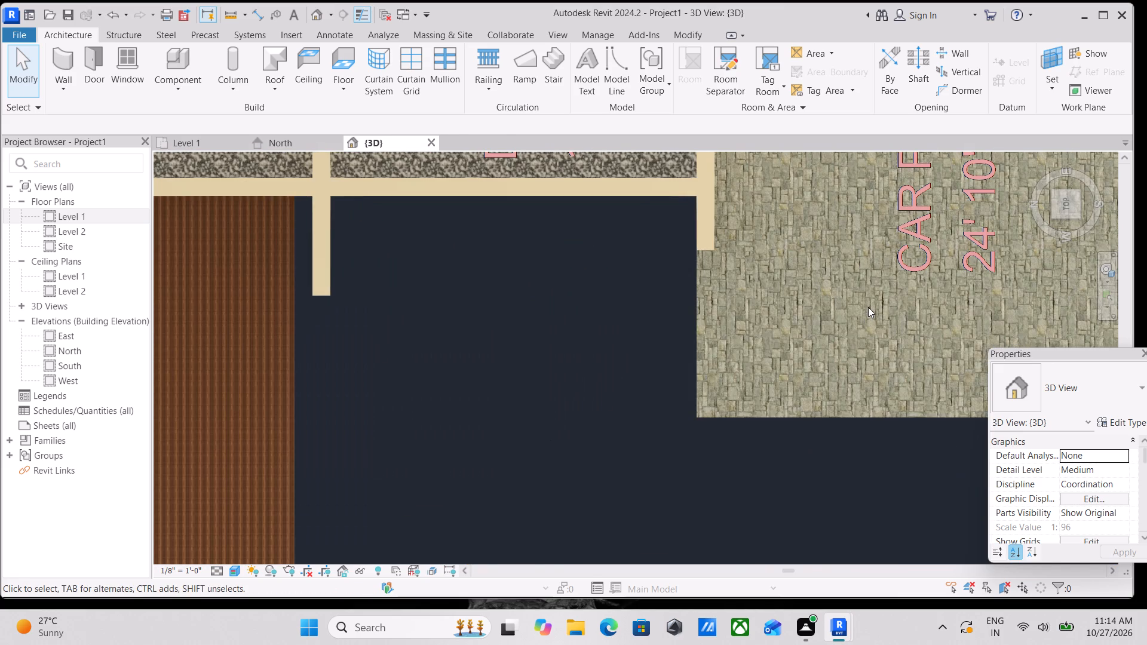
scroll(854, 322, "up", 6)
scroll(851, 317, "down", 5)
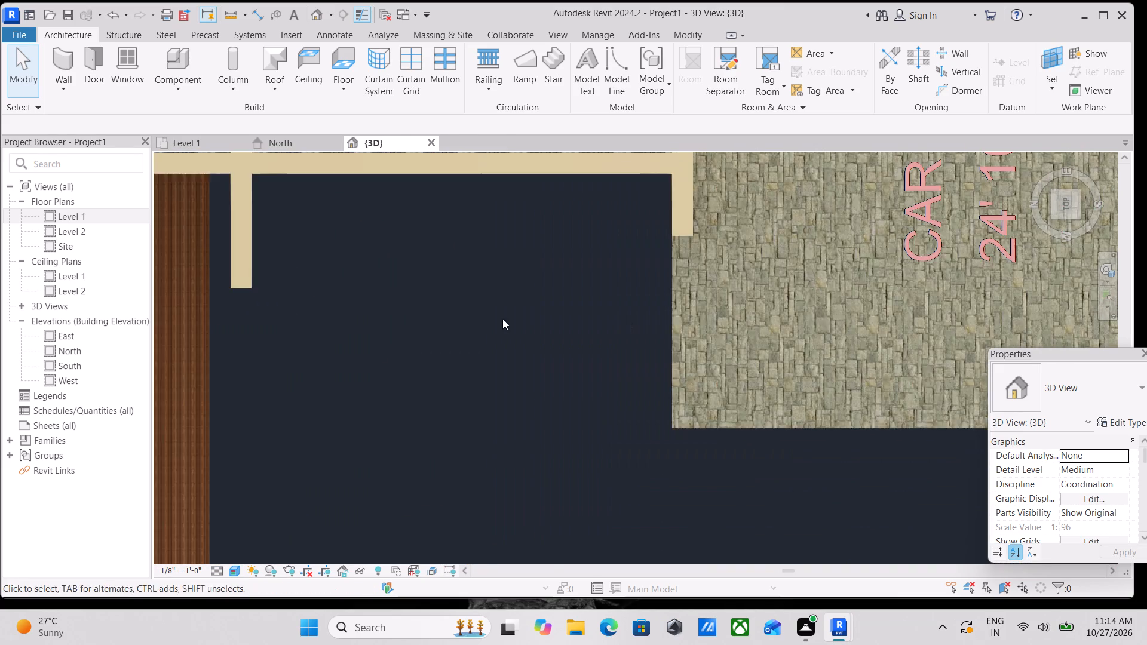
scroll(382, 315, "down", 4)
middle_click_drag(403, 312, 660, 305)
middle_click_drag(318, 308, 370, 308)
scroll(360, 309, "down", 1)
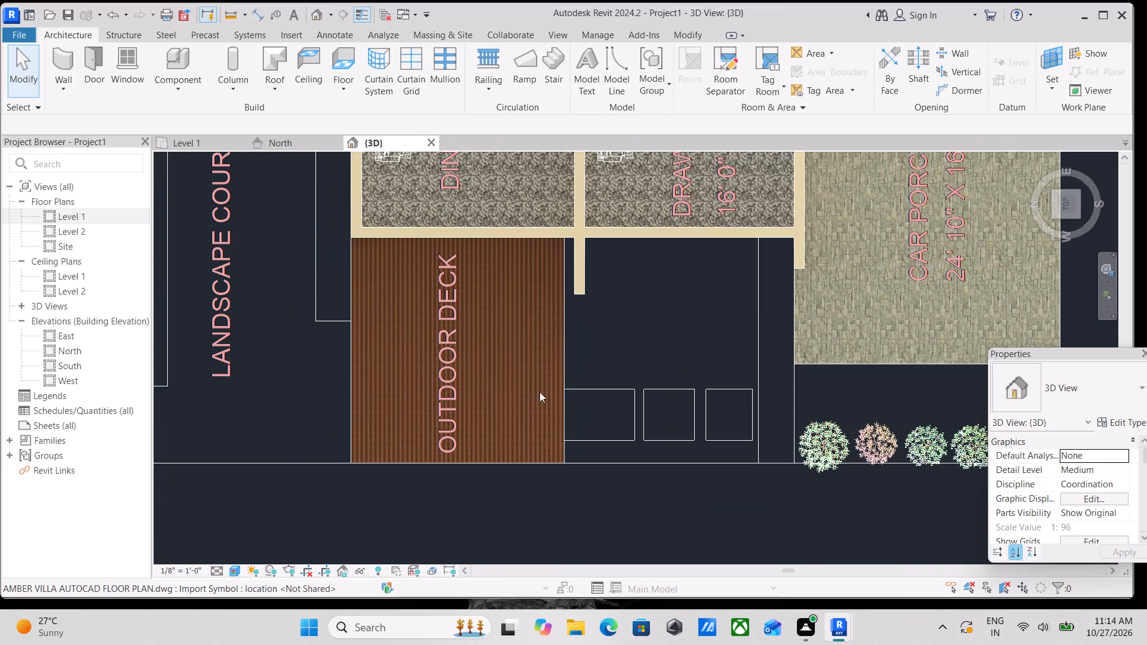
middle_click_drag(618, 325, 628, 370)
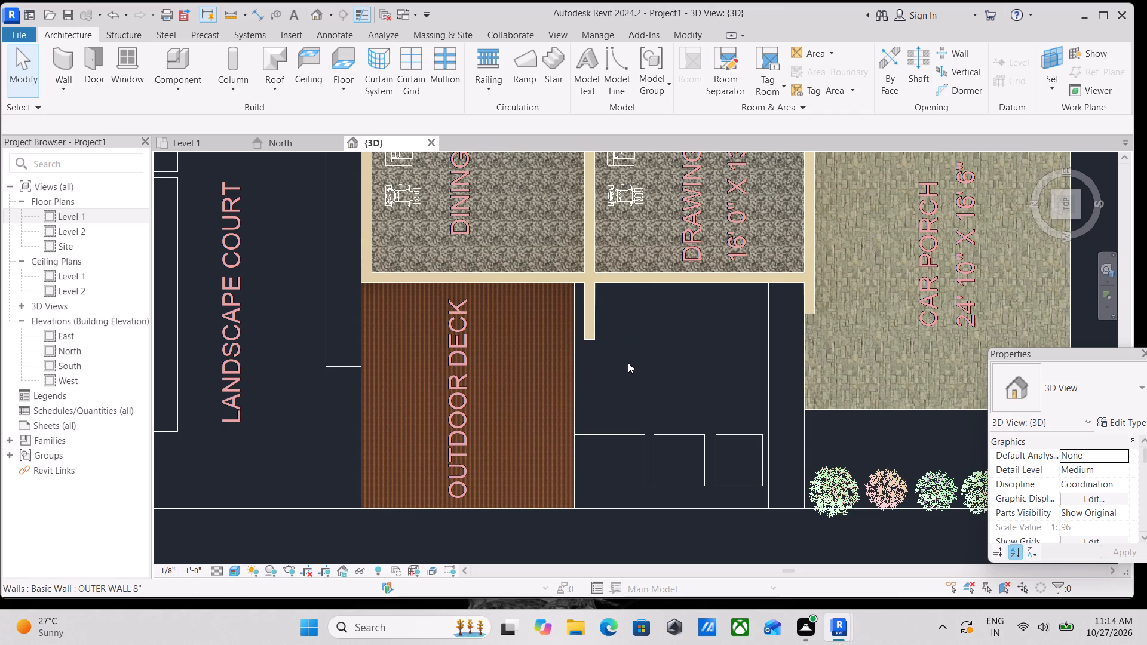
scroll(645, 368, "down", 4)
middle_click_drag(670, 381, 664, 428)
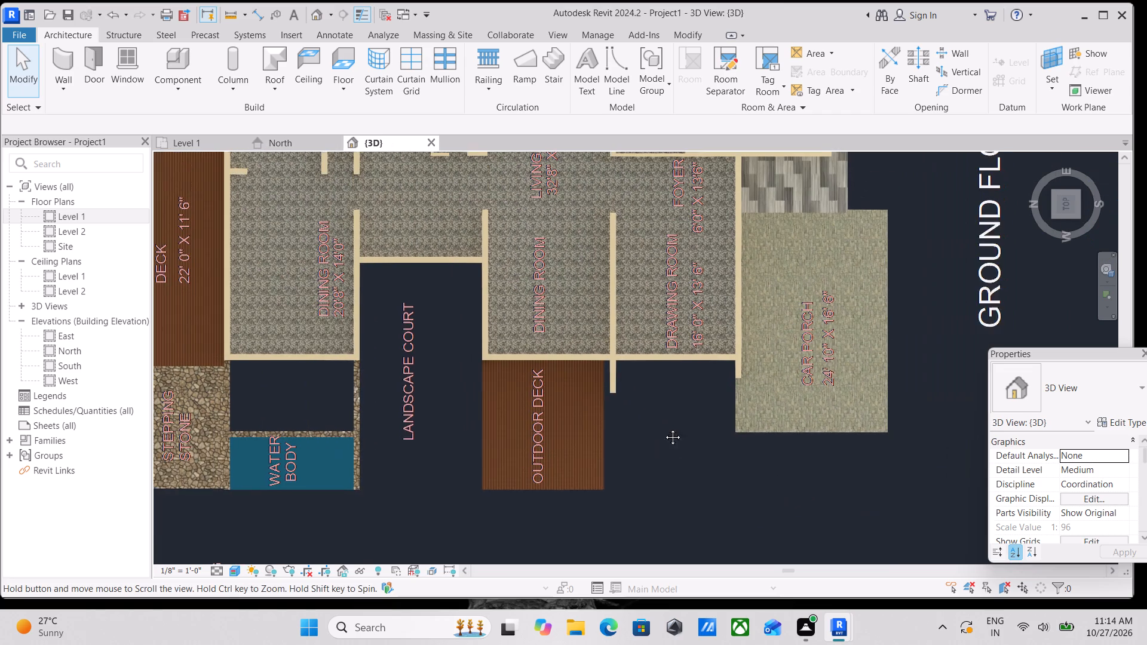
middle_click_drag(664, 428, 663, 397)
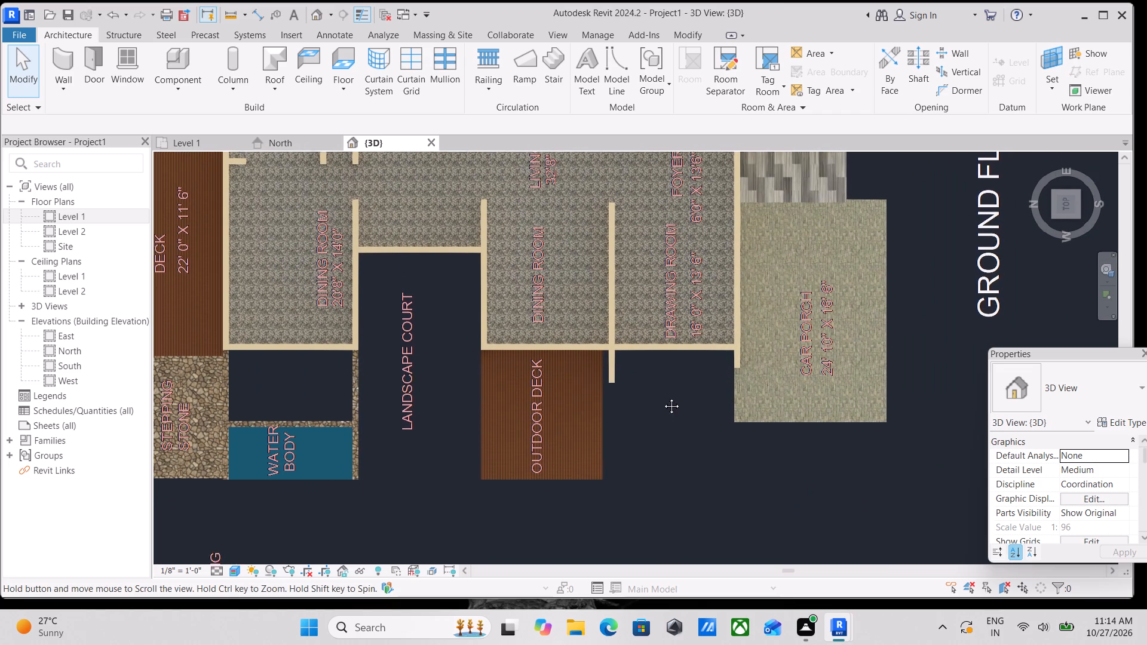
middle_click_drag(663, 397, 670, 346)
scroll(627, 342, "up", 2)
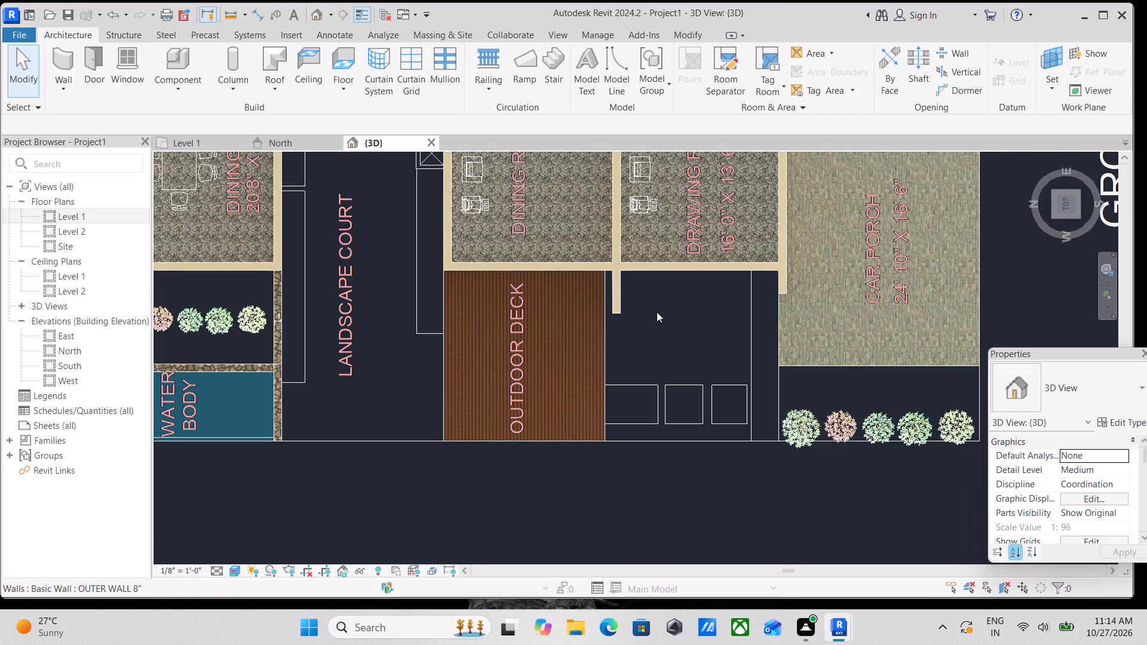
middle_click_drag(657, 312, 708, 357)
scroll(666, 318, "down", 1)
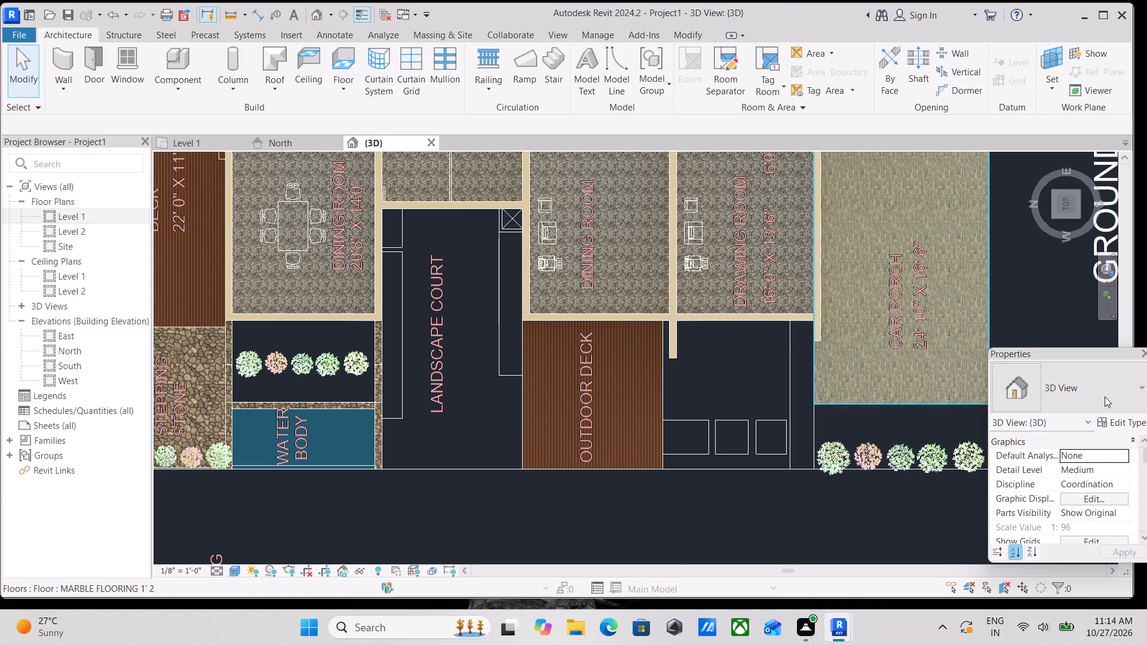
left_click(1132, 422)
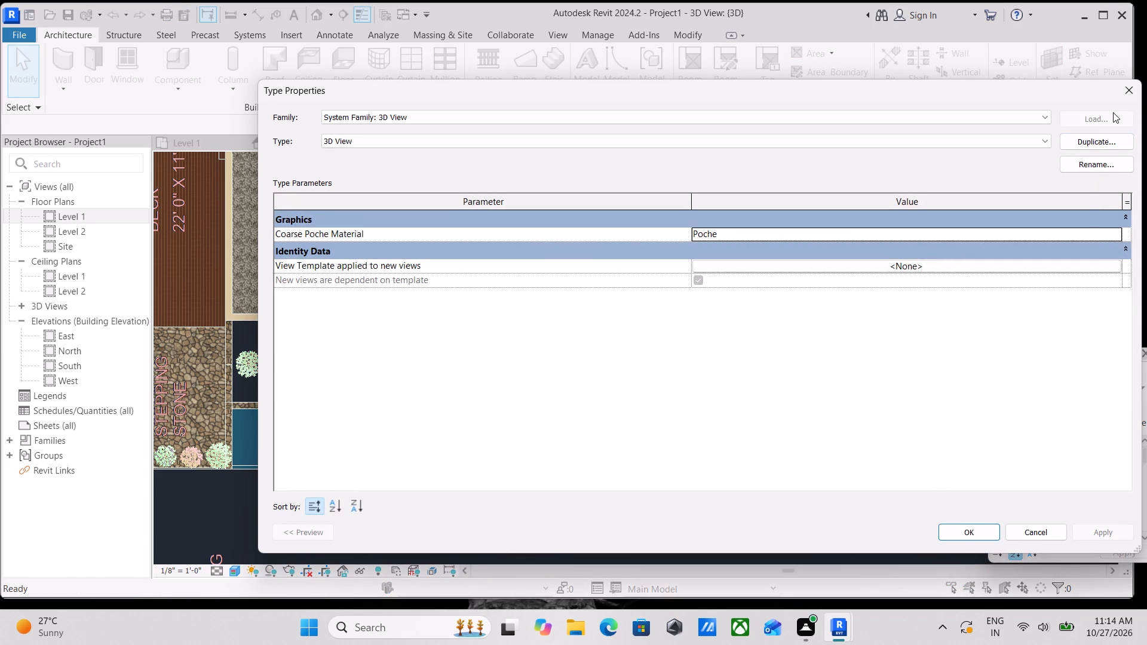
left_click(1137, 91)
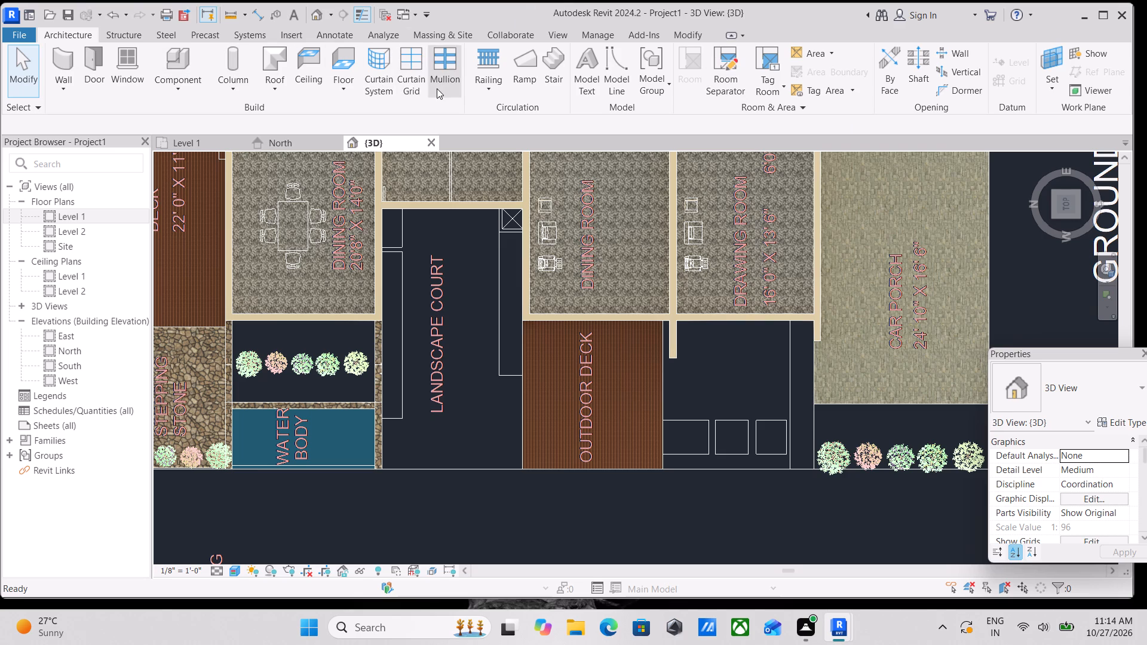
Start an architectural floor and duplicate the STEPPING STONES 1' floor type as GRASS TYPE 1'.
left_click(351, 93)
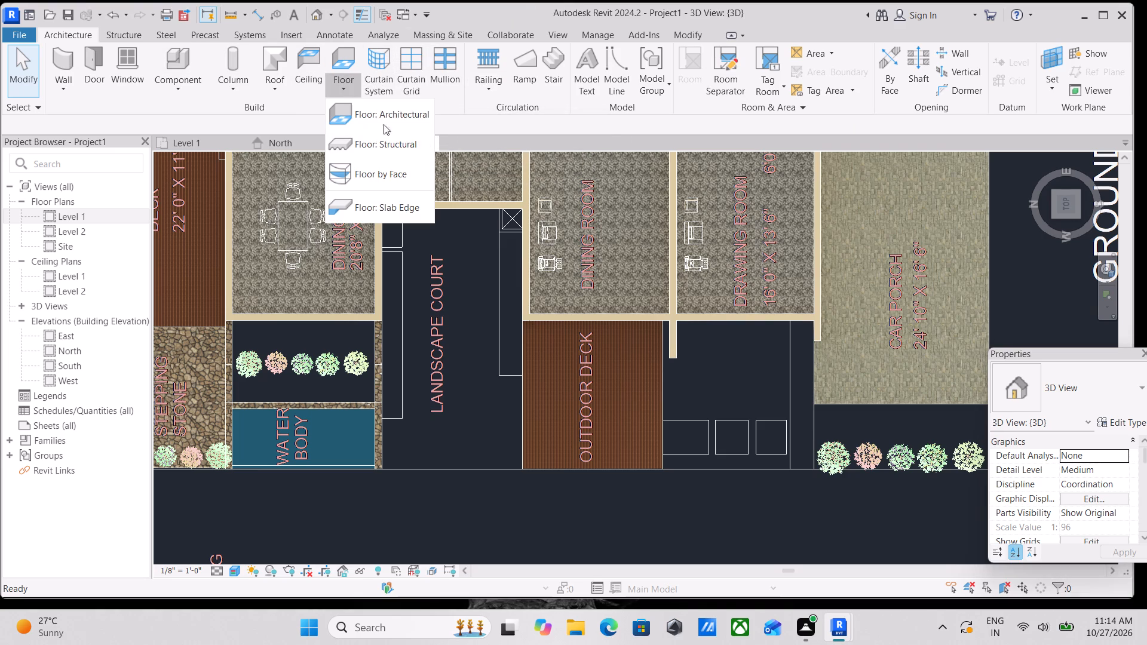
left_click(392, 116)
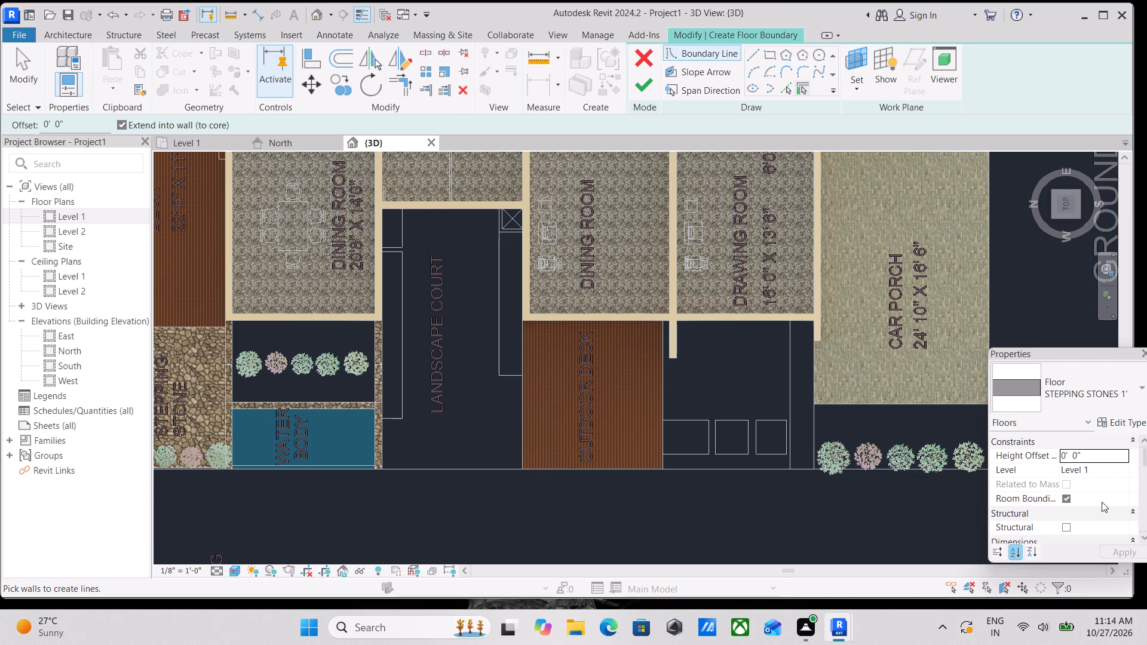
left_click(1139, 425)
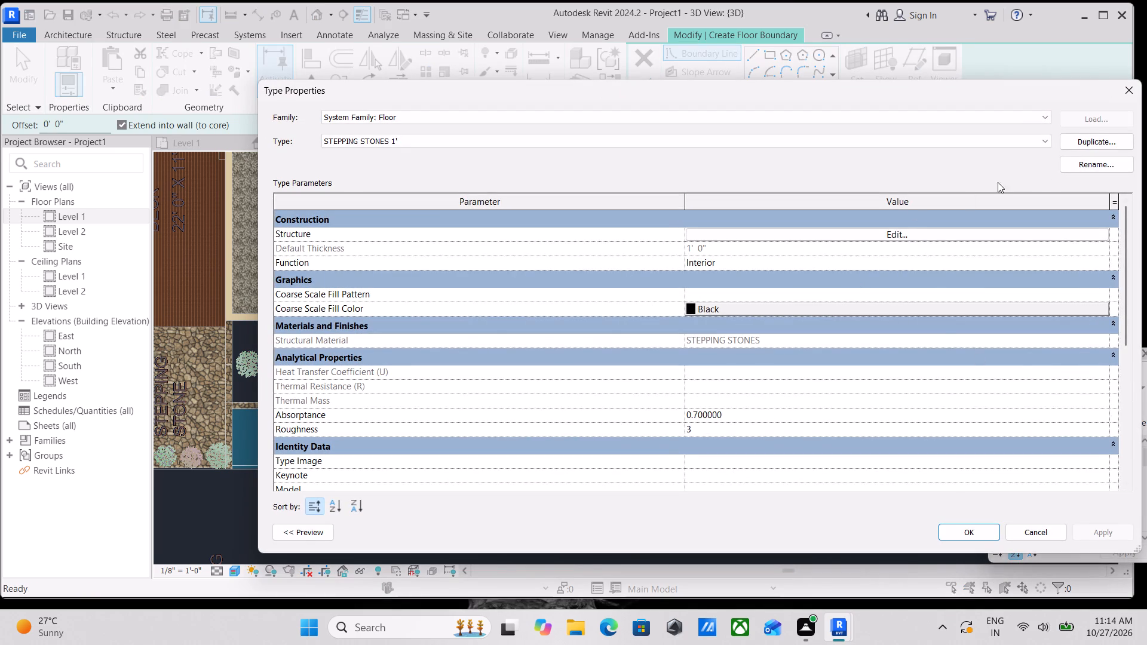
left_click(1087, 140)
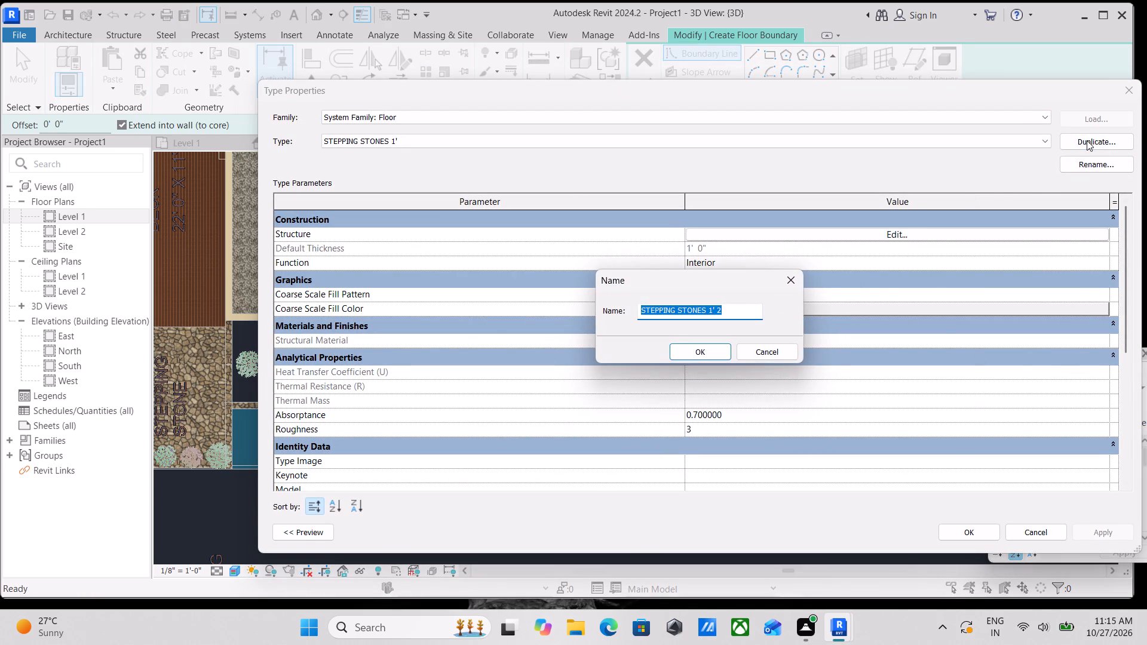
type("GRASS")
key("space")
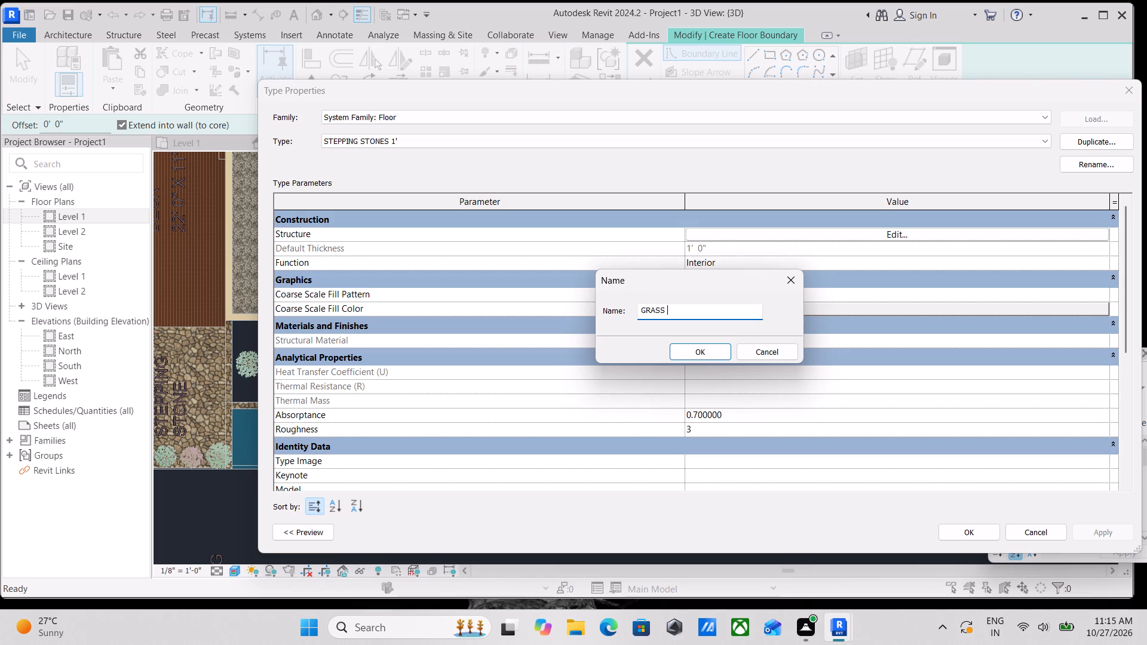
type("TYPE")
key("space")
key("1")
key("apostrophe")
left_click(708, 355)
Open the material of the structure layer in the GRASS TYPE 1' floor's assembly for editing.
left_click(833, 236)
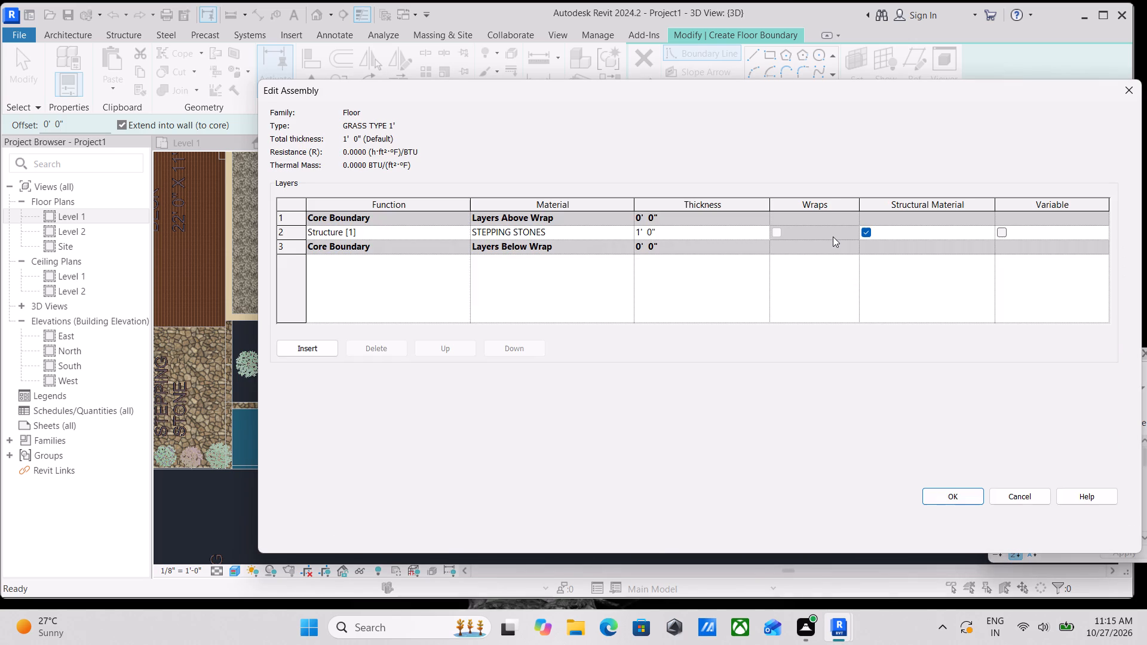
left_click(596, 228)
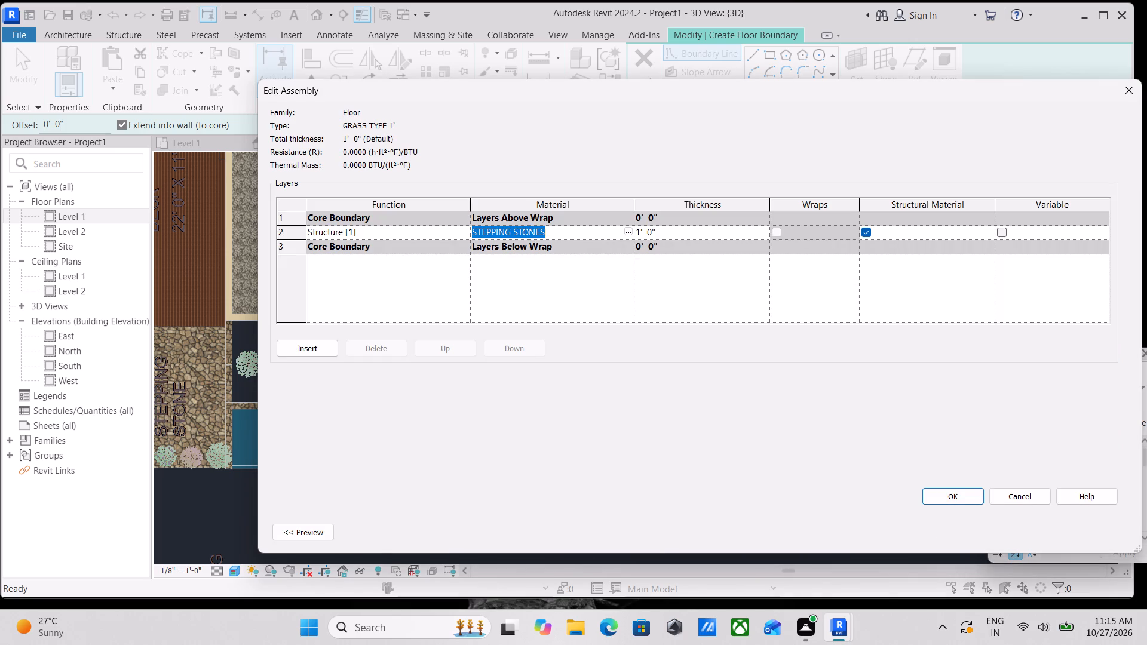
left_click(624, 232)
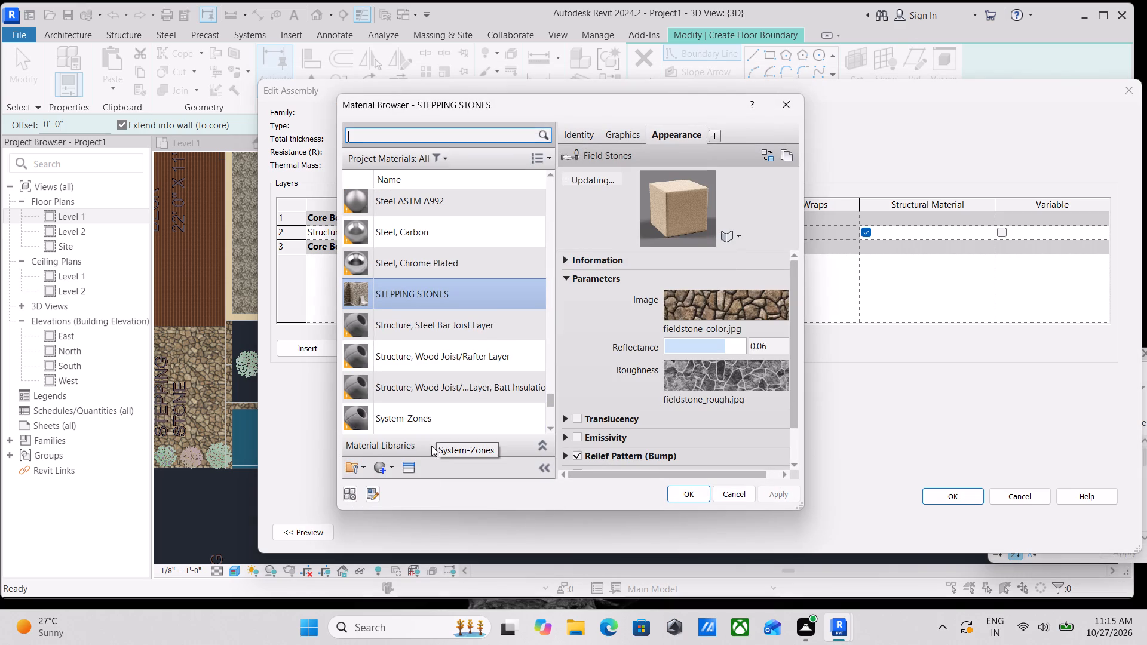
Look through the Appearance Library's Sitework assets for suitable grass appearances.
left_click(404, 469)
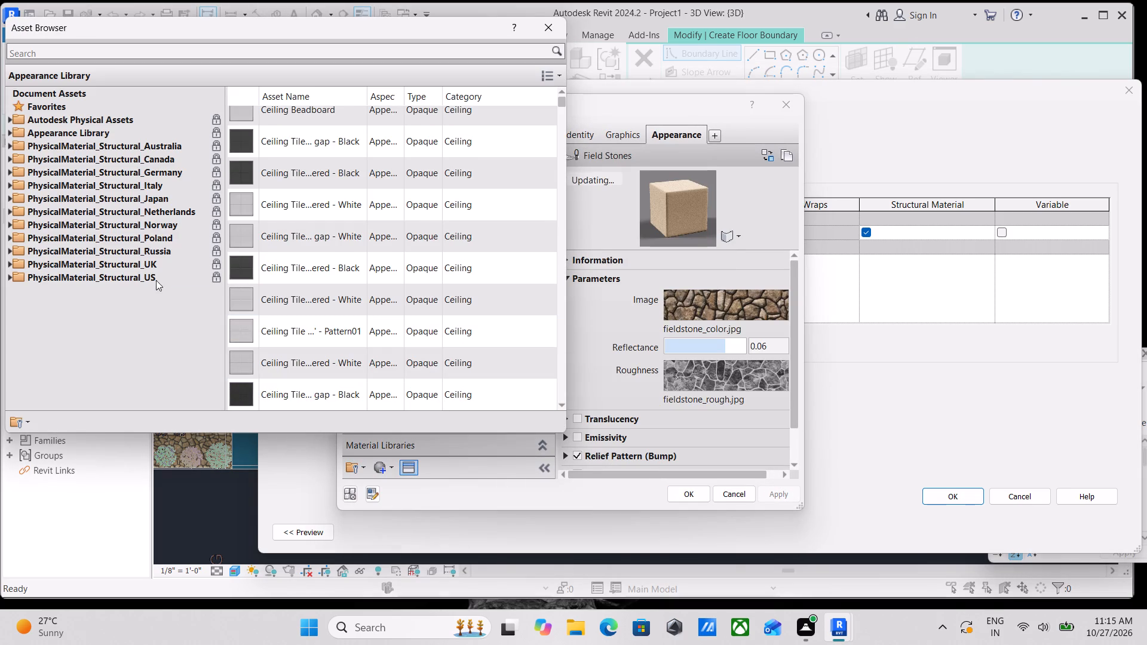
left_click(8, 134)
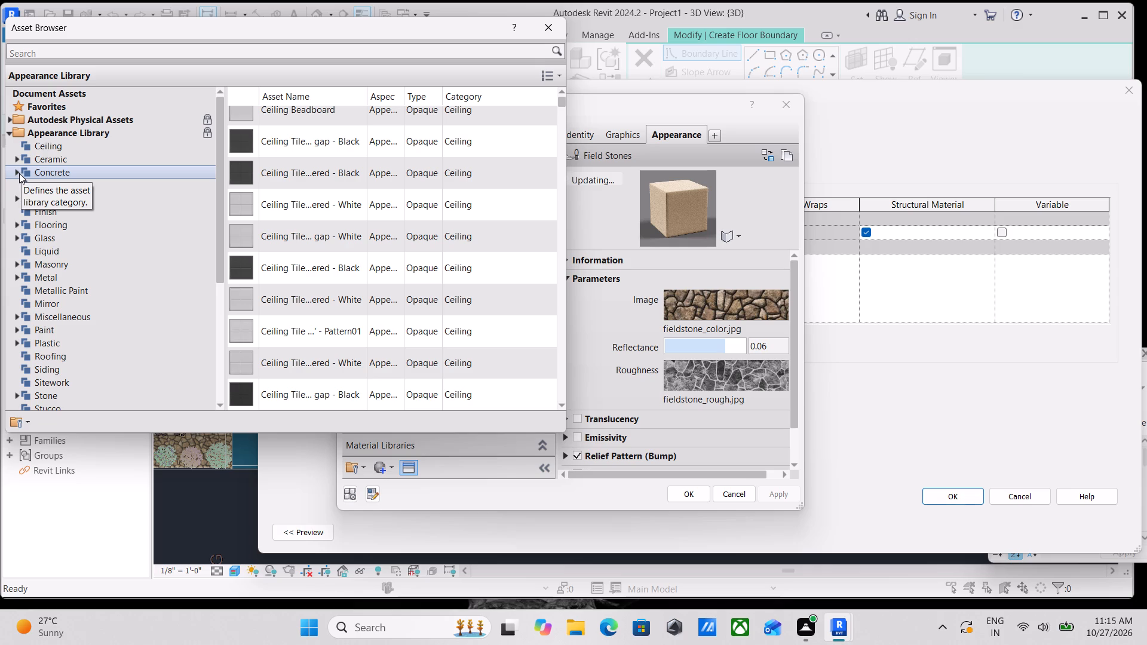
left_click(16, 173)
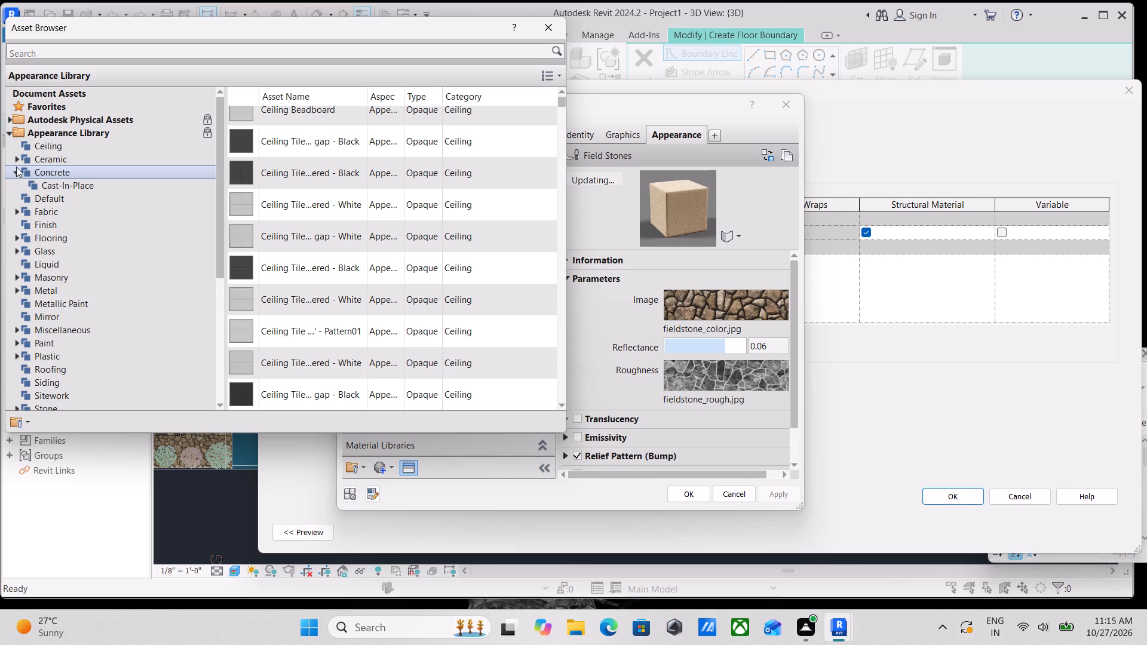
left_click(16, 161)
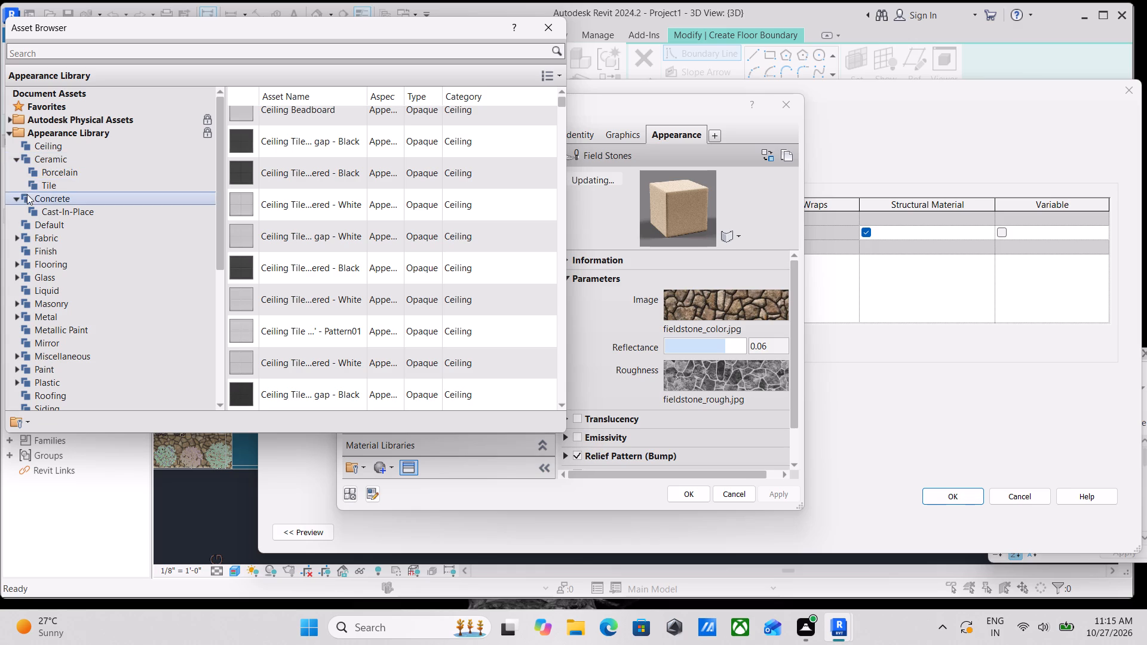
scroll(32, 358, "down", 3)
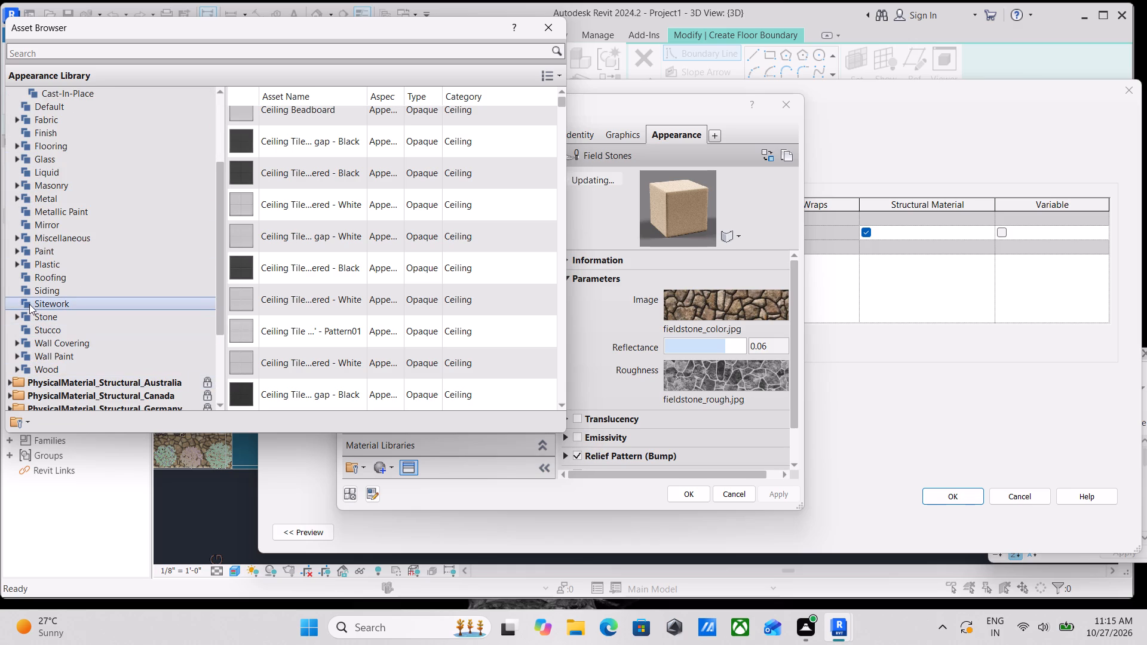
double_click(22, 304)
scroll(286, 288, "down", 3)
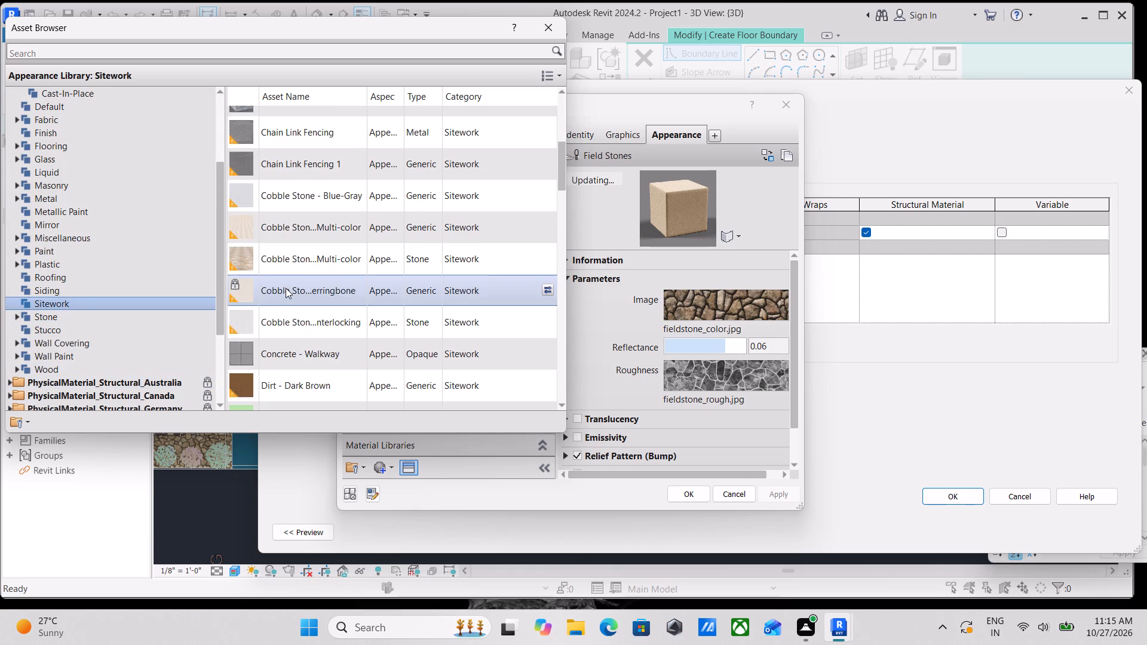
scroll(286, 288, "down", 5)
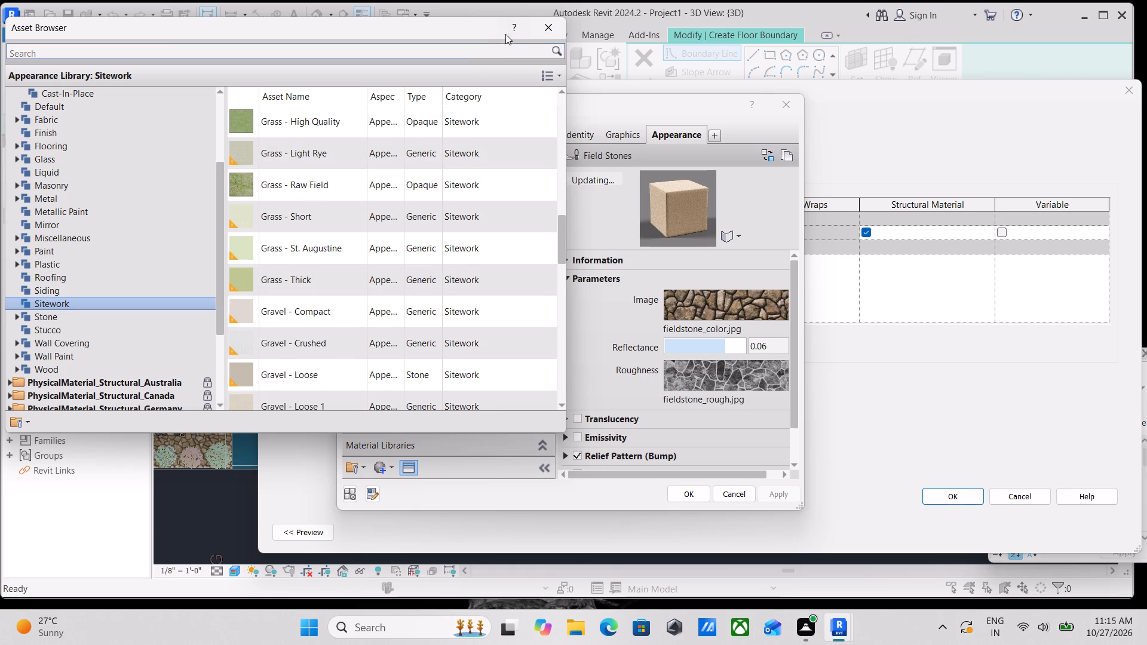
left_click(547, 24)
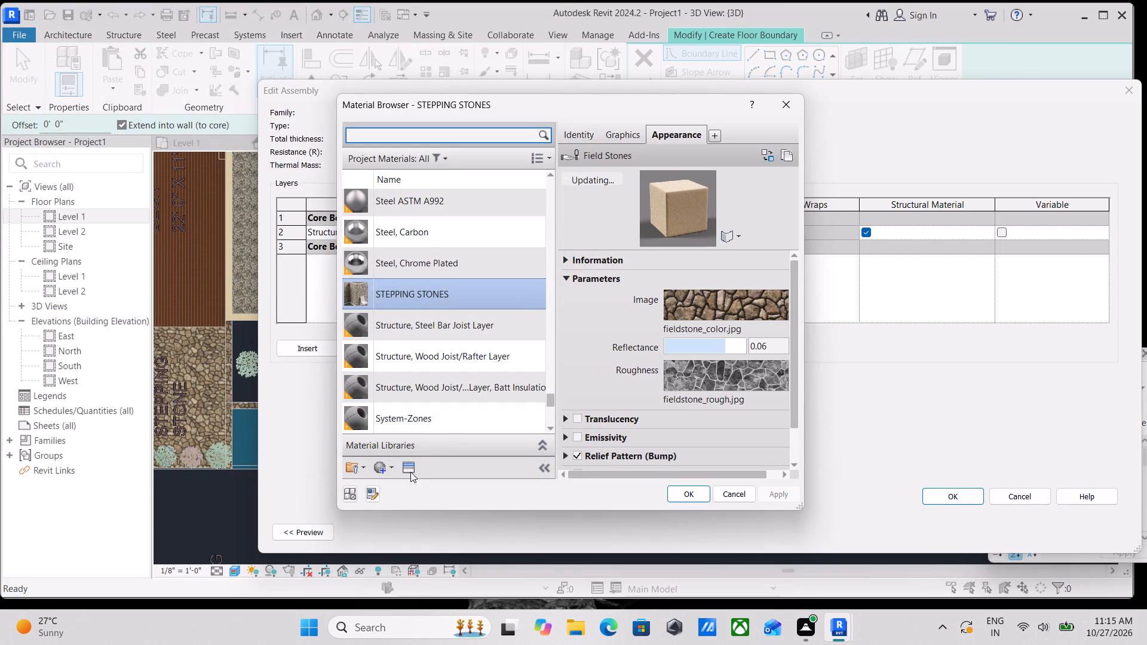
Create a new material and name it GRASS TYPE.
left_click(375, 467)
left_click(394, 486)
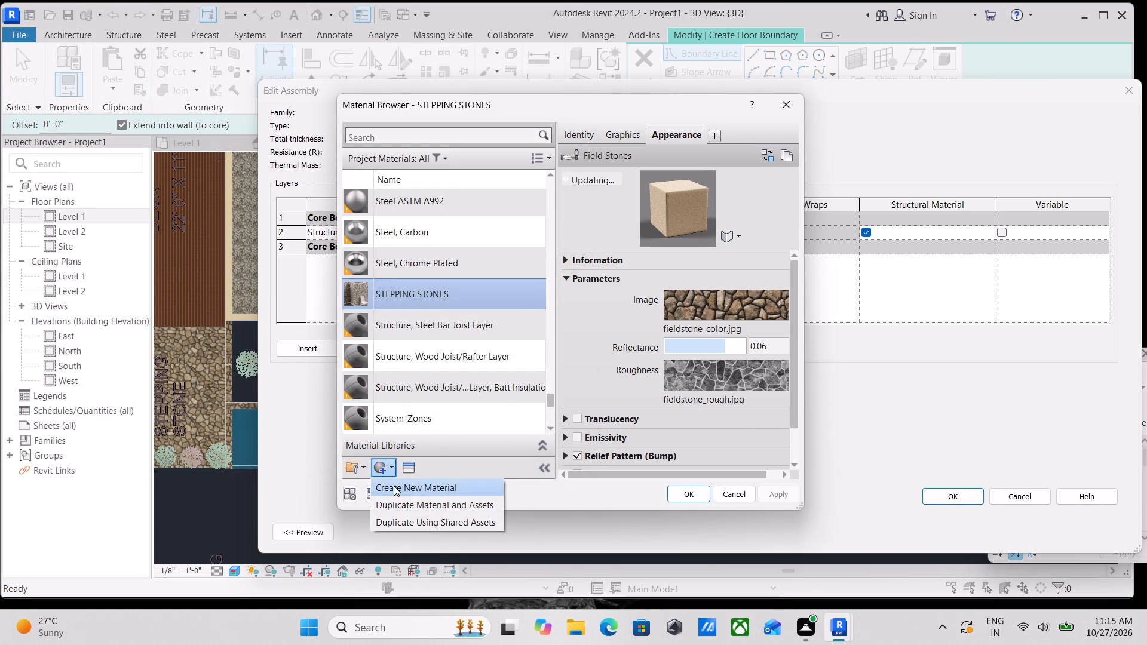
right_click(395, 291)
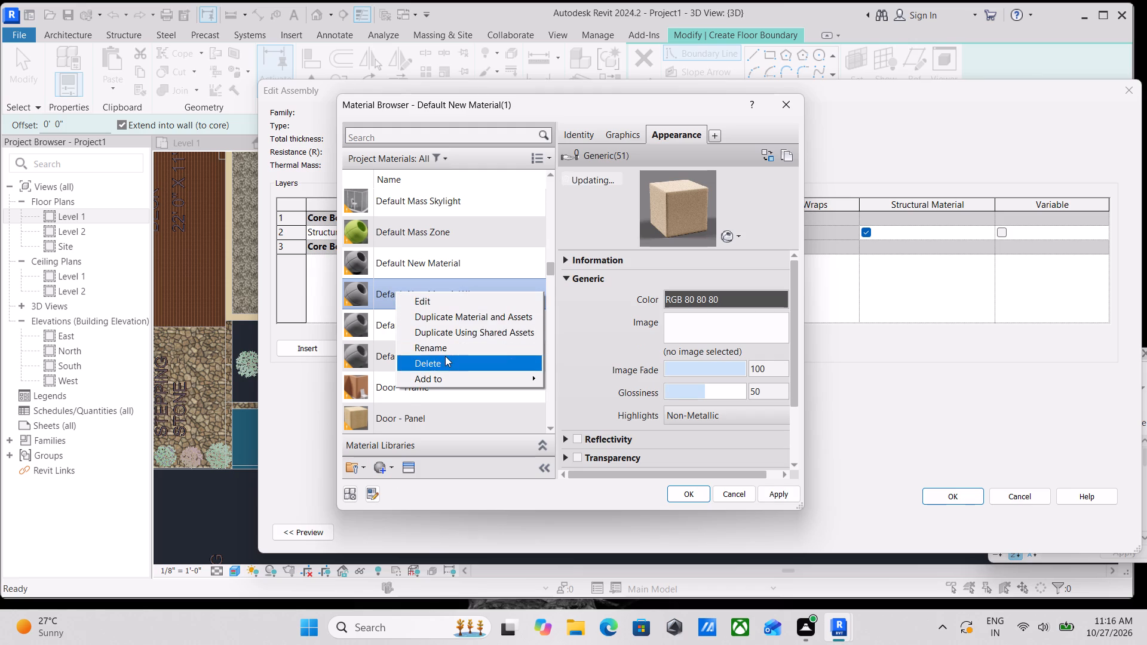
left_click(445, 352)
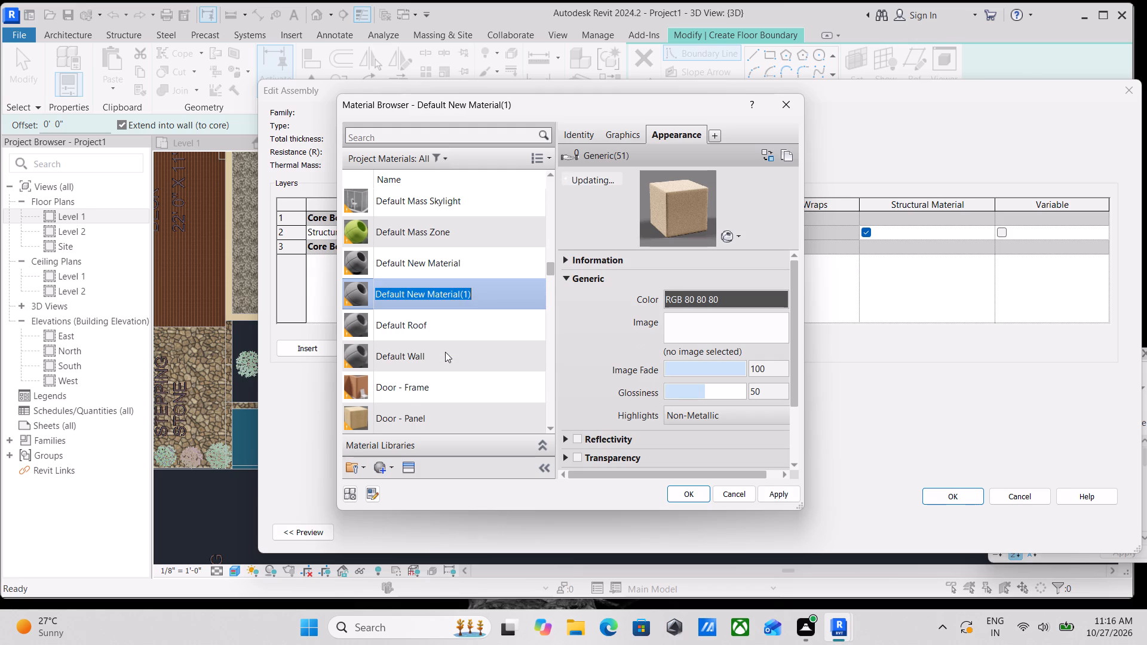
type("GRASS")
key("space")
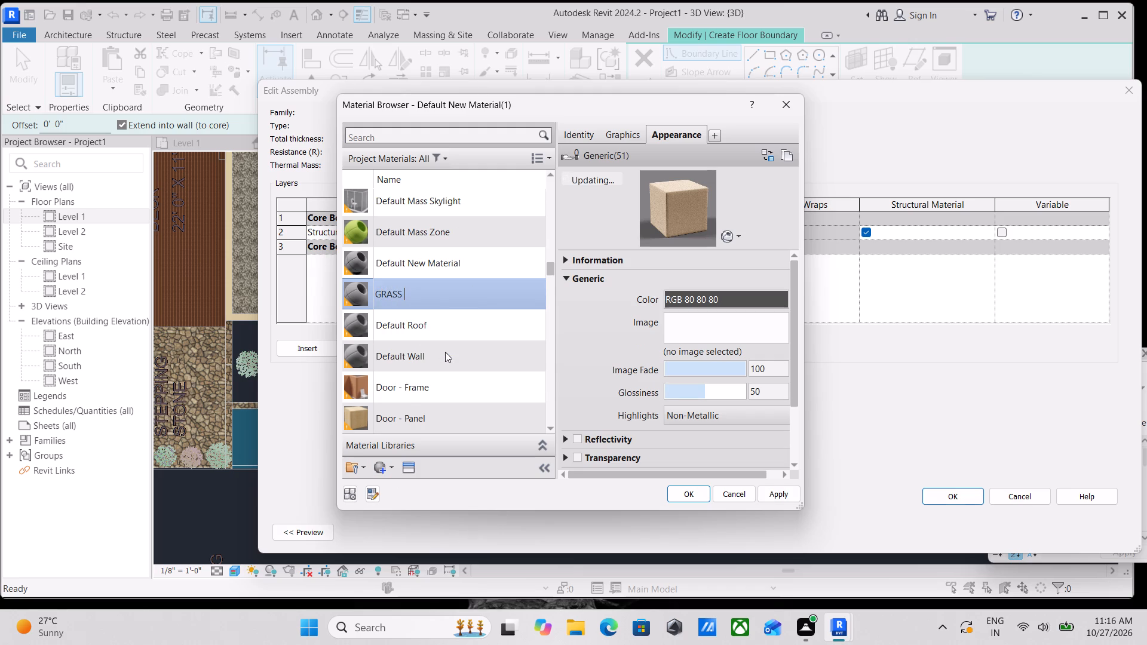
type("TY")
type("PE")
Assign the Hedge appearance from the Sitework appearance library to the GRASS TYPE material.
left_click(415, 475)
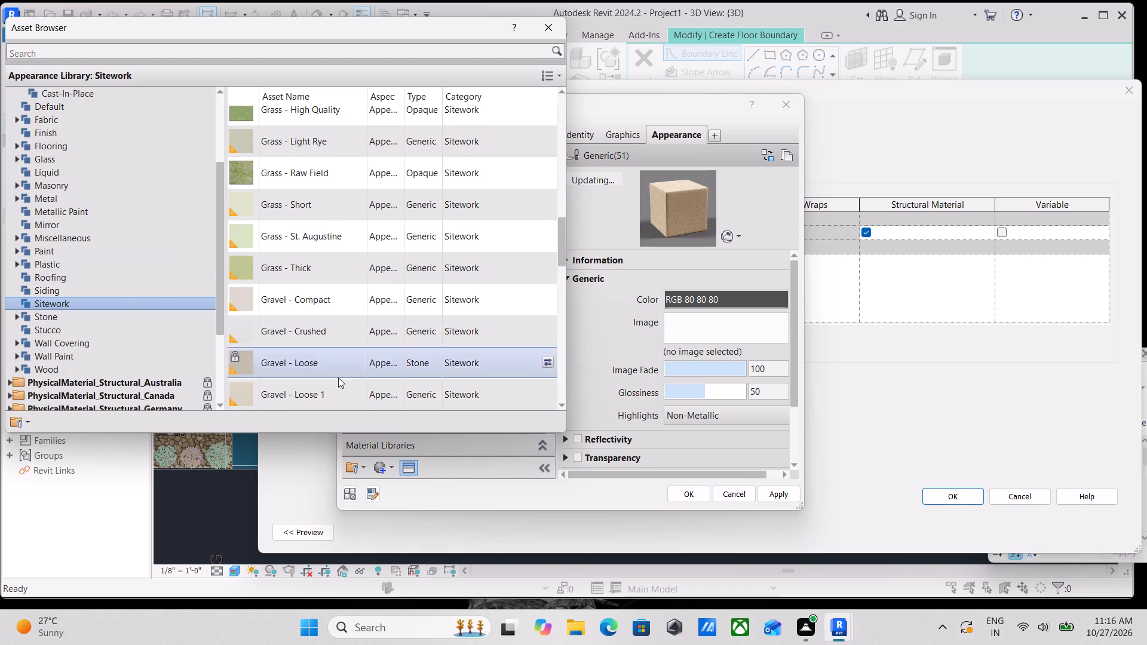
scroll(339, 380, "down", 1)
scroll(320, 366, "up", 1)
scroll(284, 363, "down", 2)
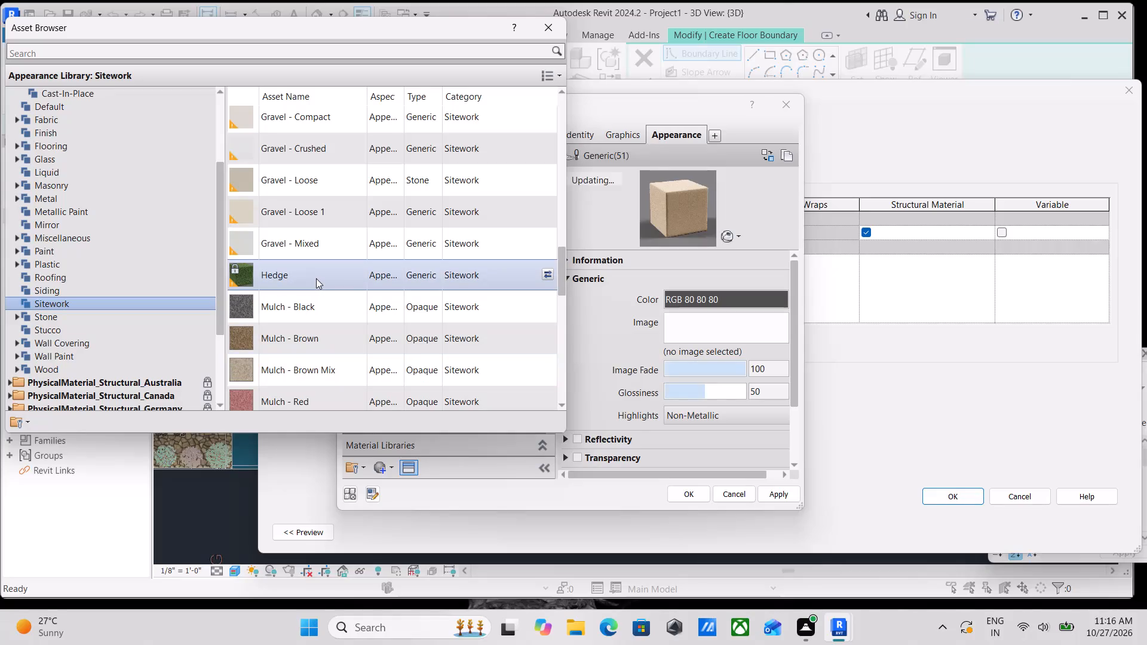
double_click(316, 278)
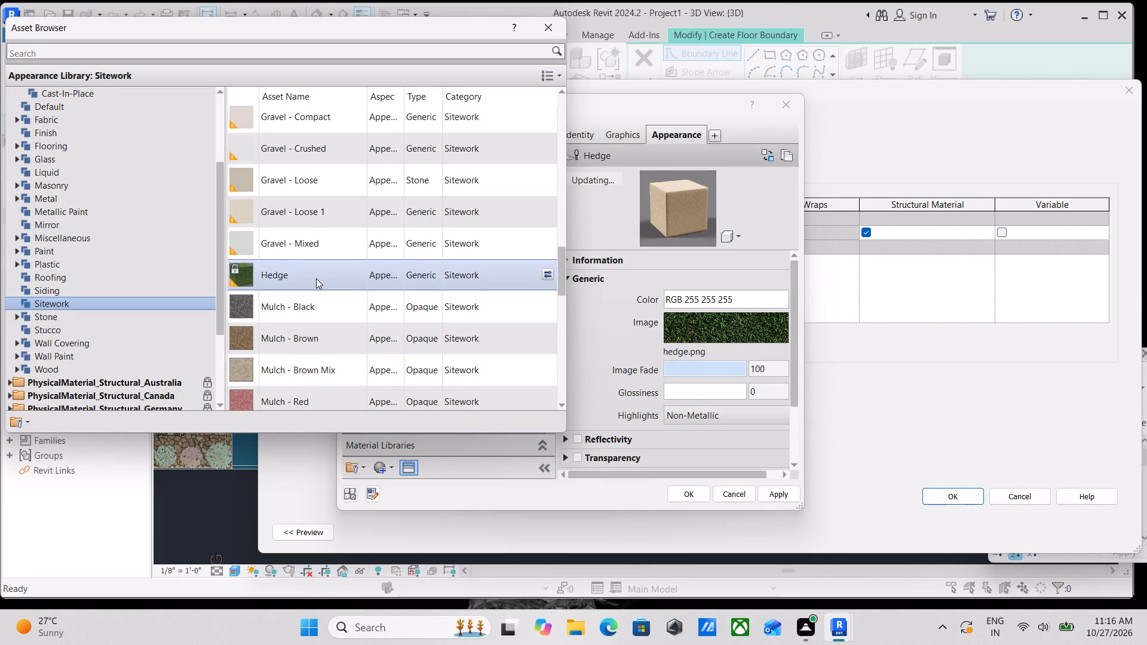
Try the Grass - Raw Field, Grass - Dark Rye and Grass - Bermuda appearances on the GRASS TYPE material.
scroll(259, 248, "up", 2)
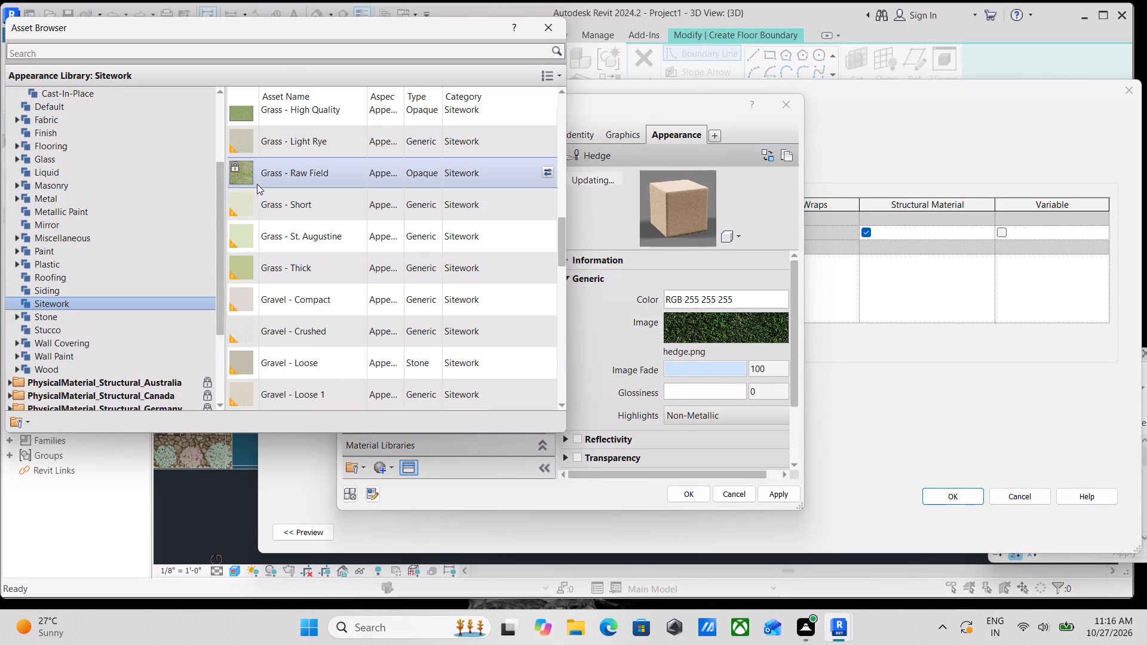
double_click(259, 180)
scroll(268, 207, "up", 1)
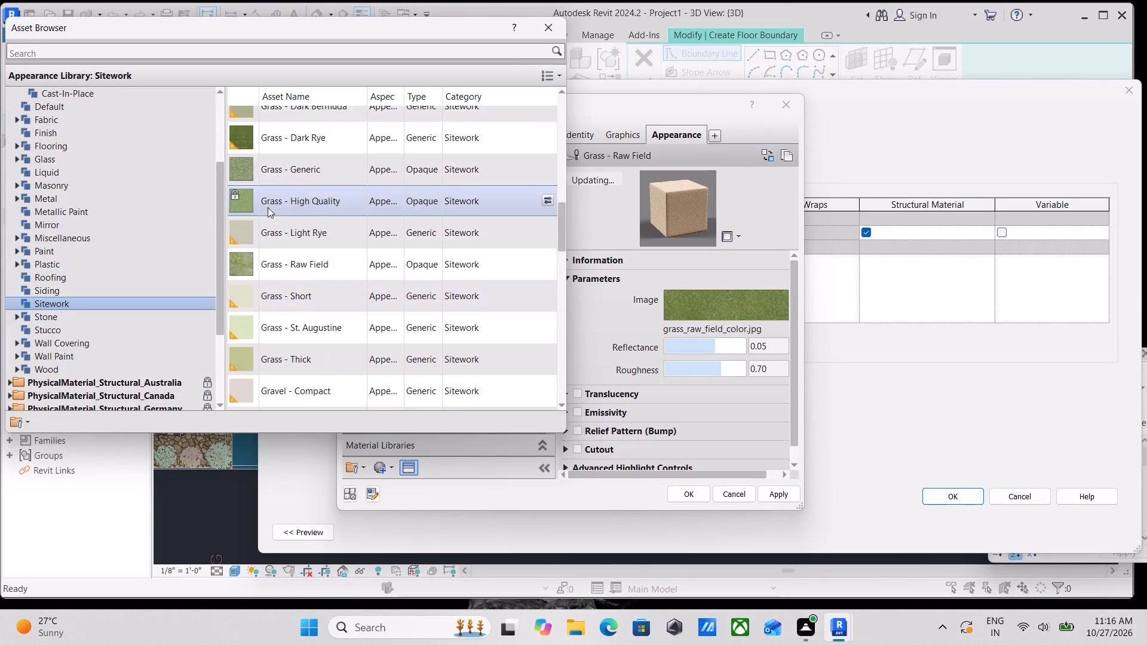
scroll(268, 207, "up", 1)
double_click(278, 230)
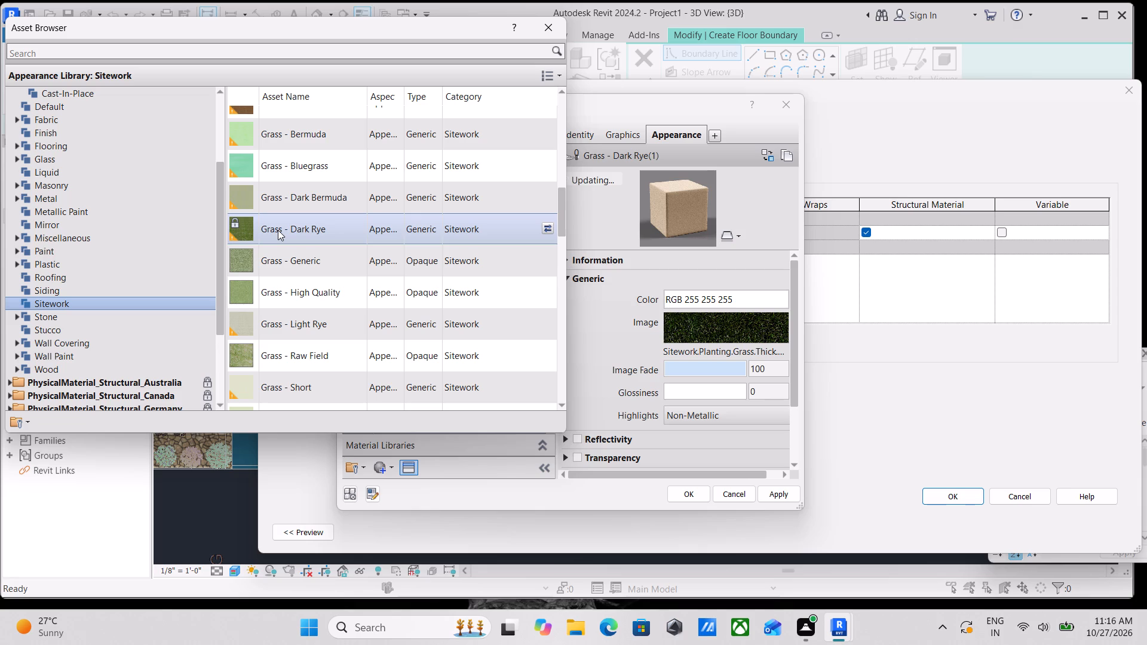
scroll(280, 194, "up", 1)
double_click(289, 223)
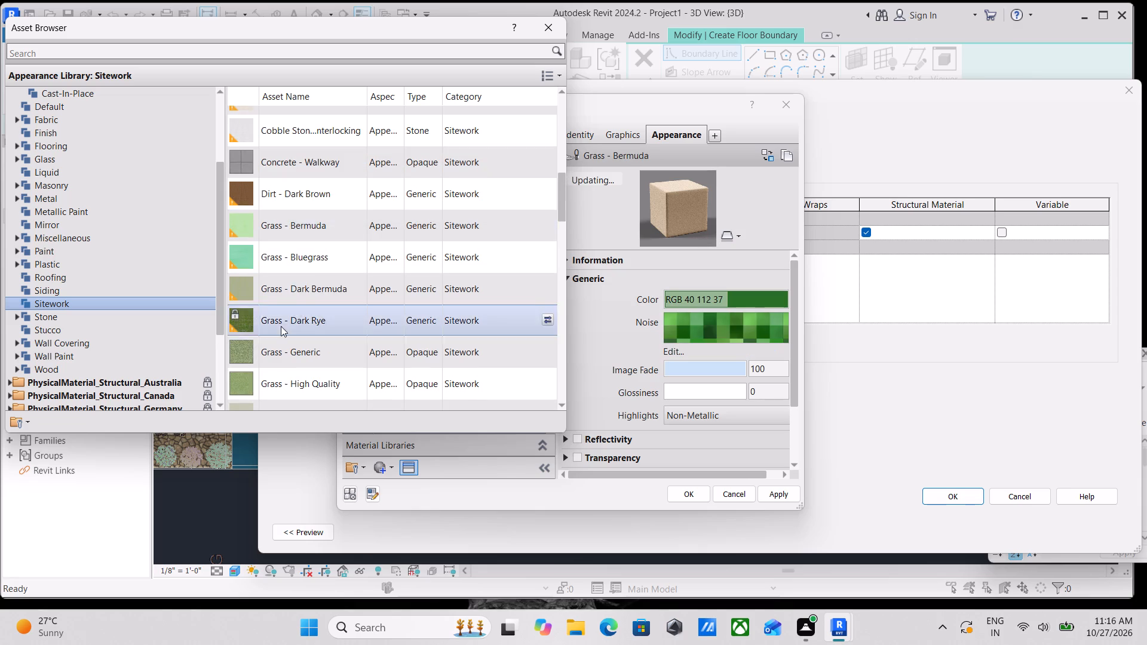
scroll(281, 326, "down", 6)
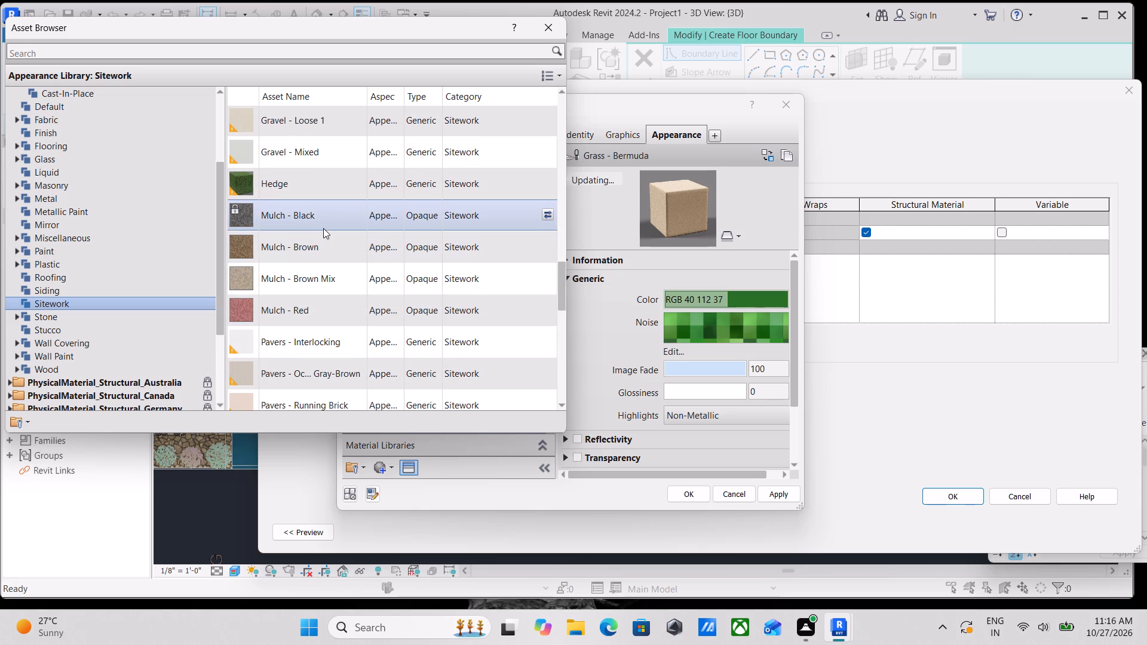
Set the GRASS TYPE material's appearance back to Hedge and accept the material, assembly and GRASS TYPE 1' type settings.
double_click(302, 186)
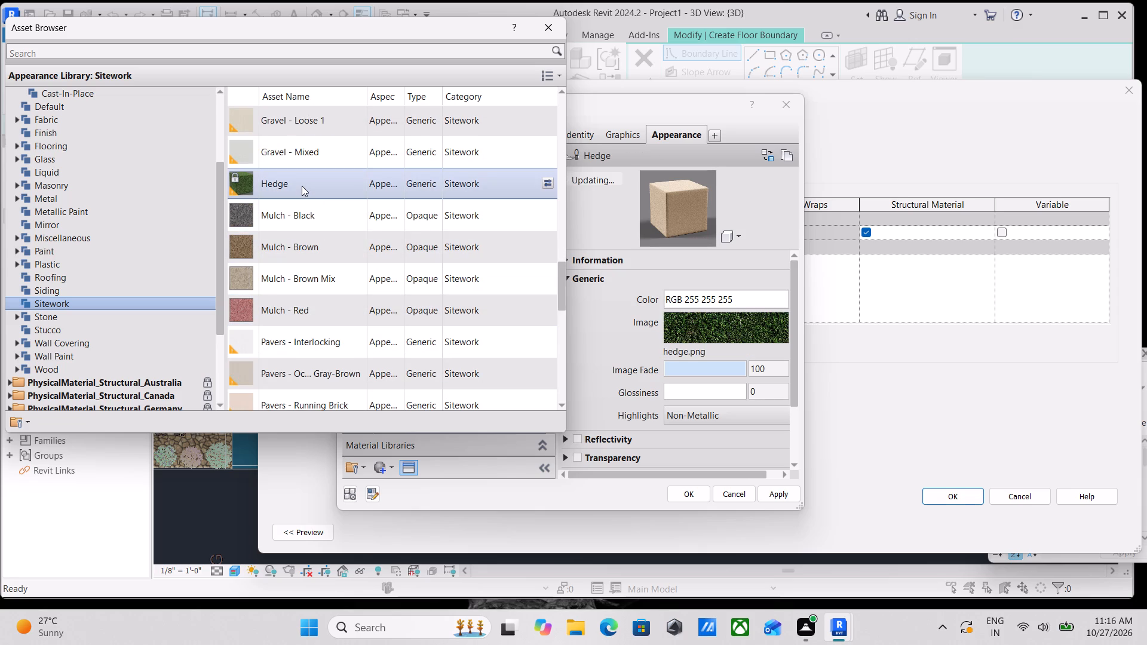
left_click(766, 489)
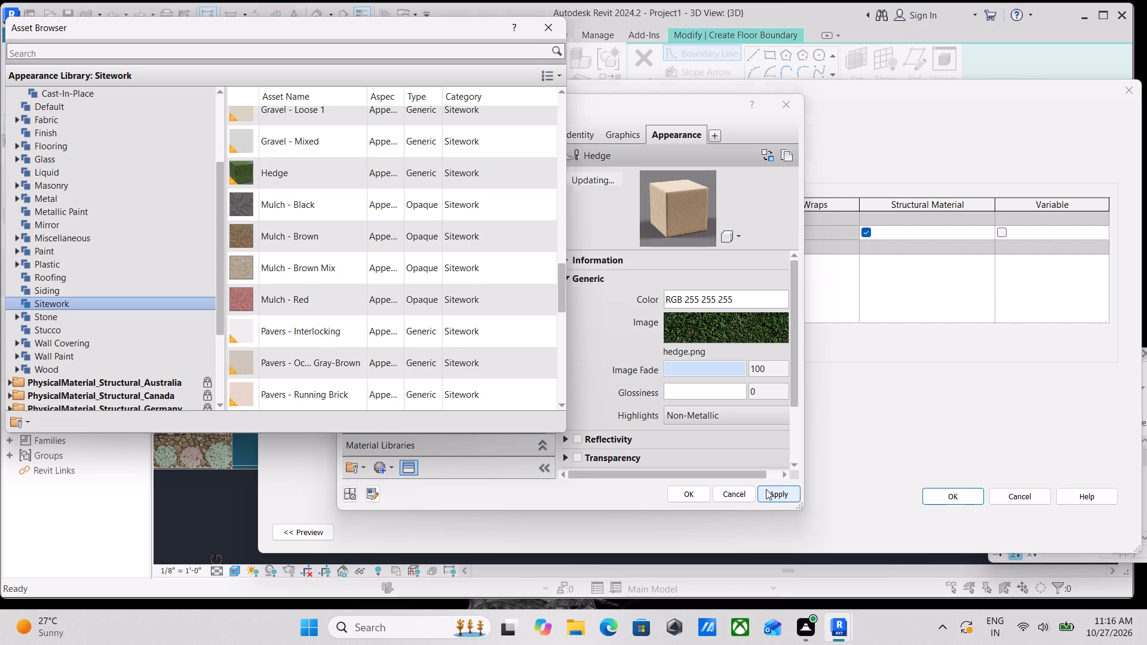
left_click(769, 492)
left_click(685, 493)
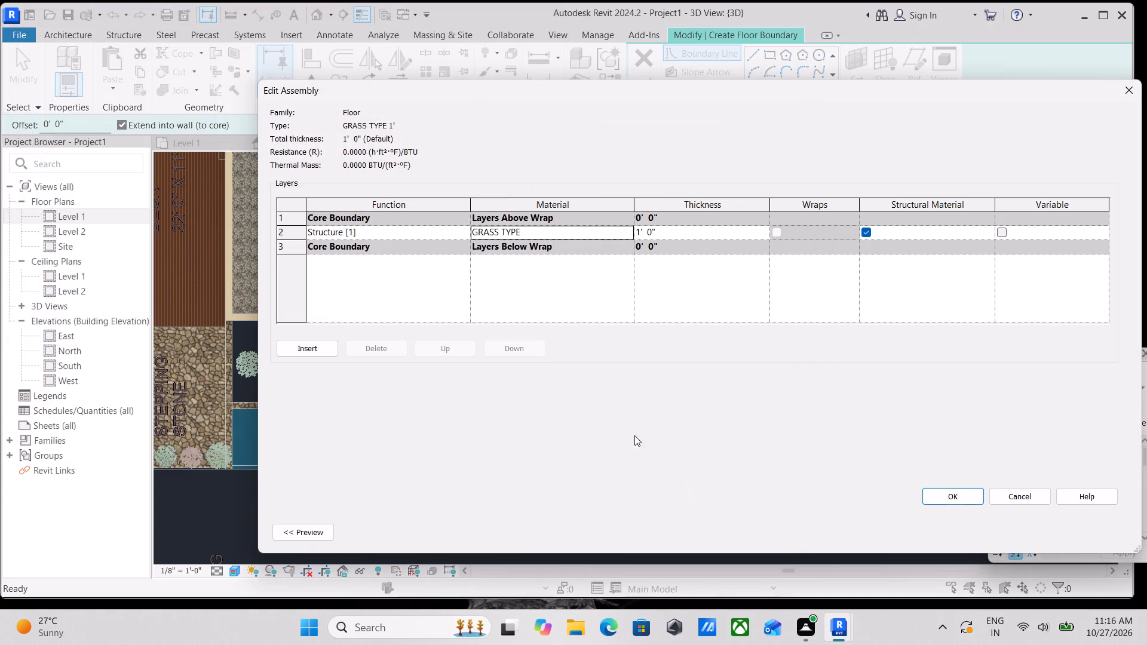
left_click(966, 495)
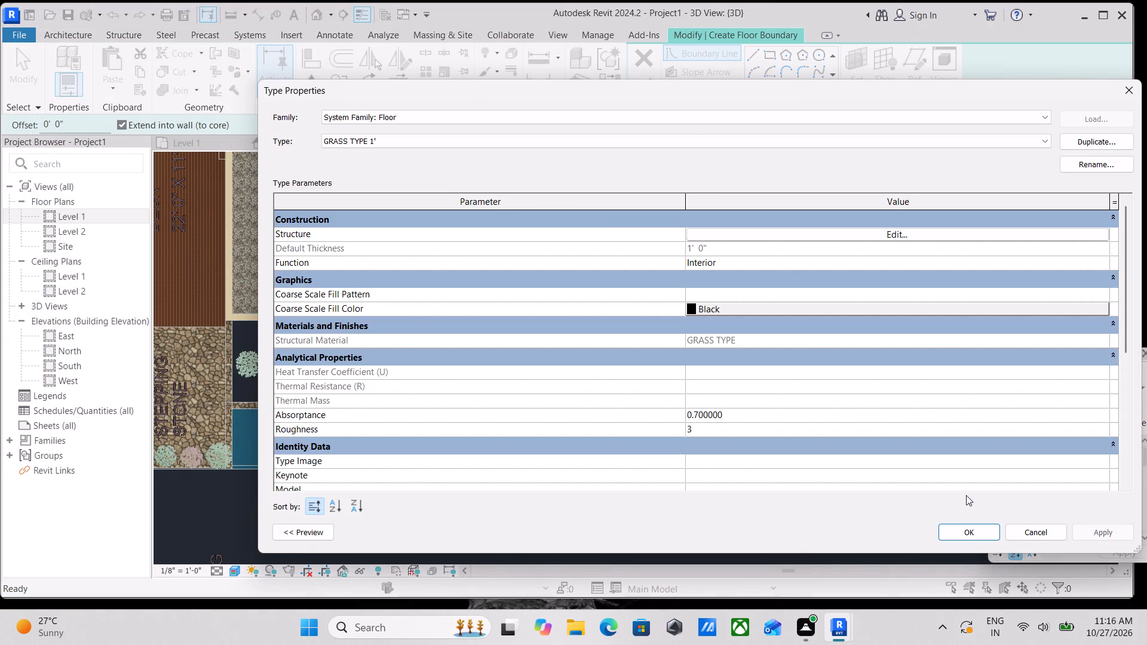
left_click(1109, 537)
left_click(957, 531)
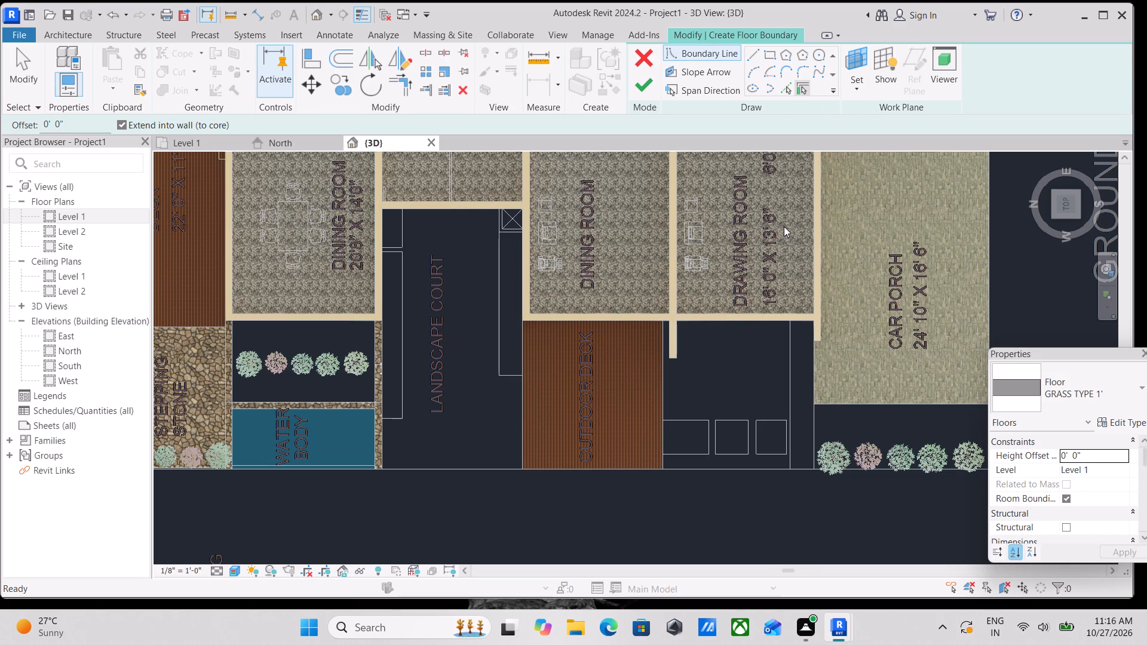
Sketch a rectangular grass floor boundary about 14'-7" deep between the outdoor deck and the car porch, from the house wall to the plot line.
left_click(769, 49)
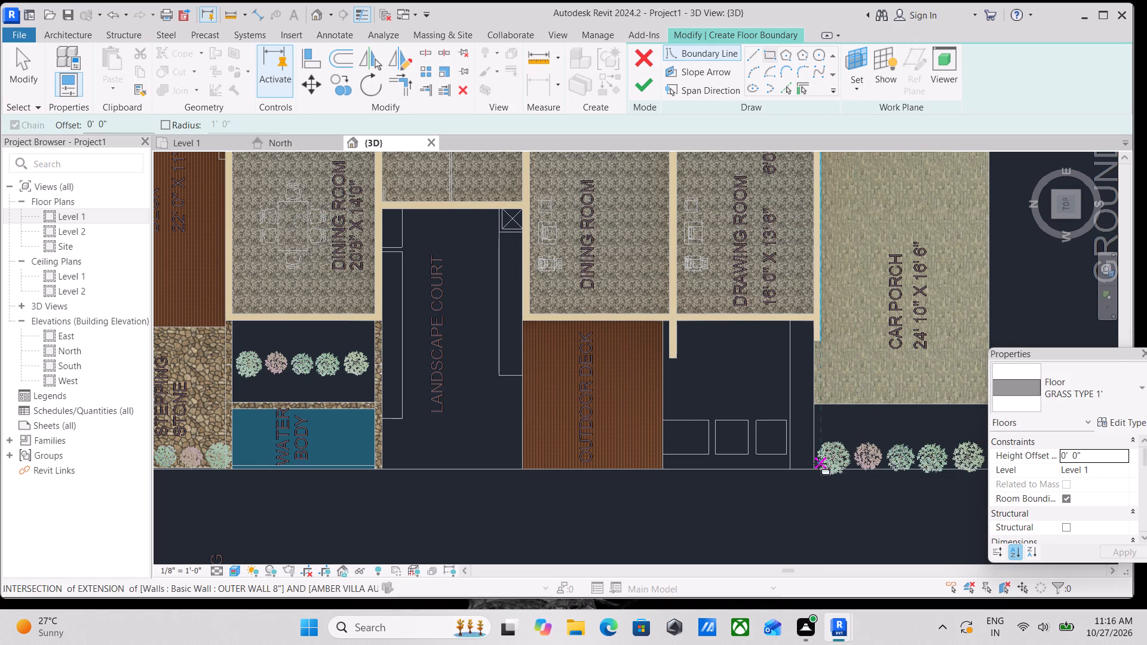
scroll(778, 487, "up", 4)
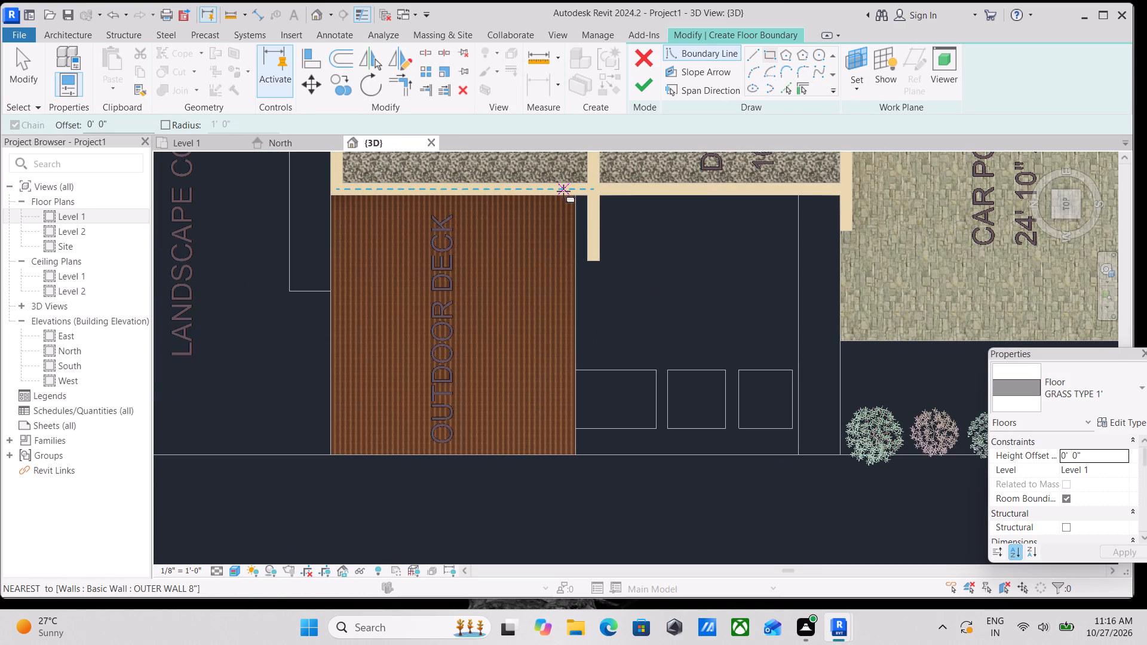
left_click(573, 192)
middle_click_drag(717, 337, 654, 277)
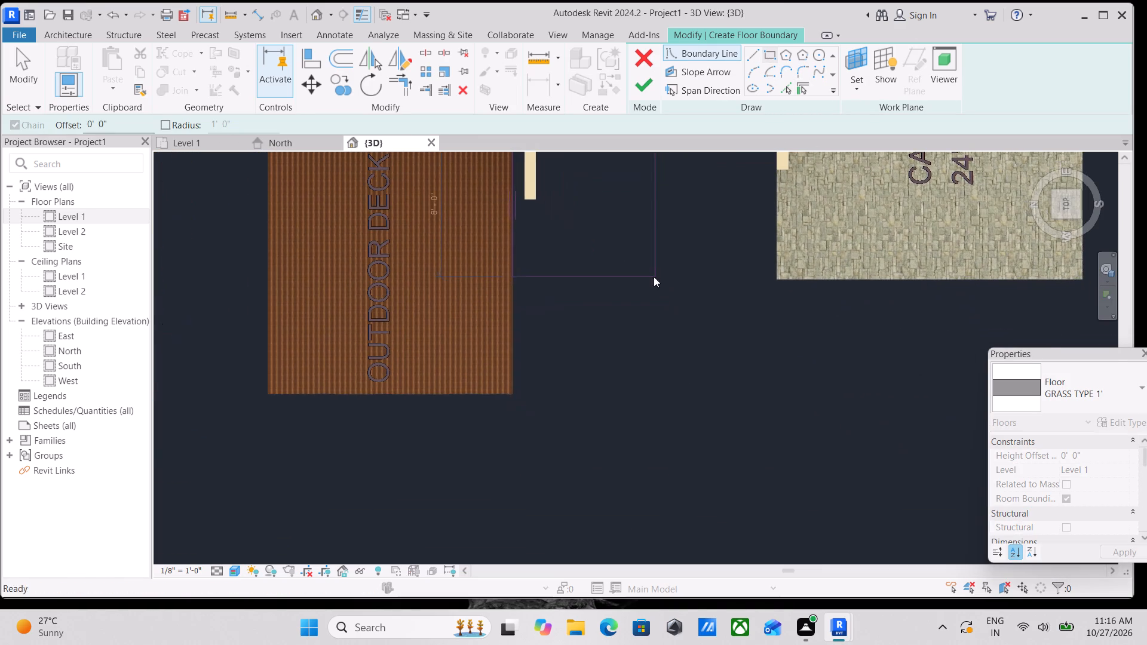
left_click(780, 392)
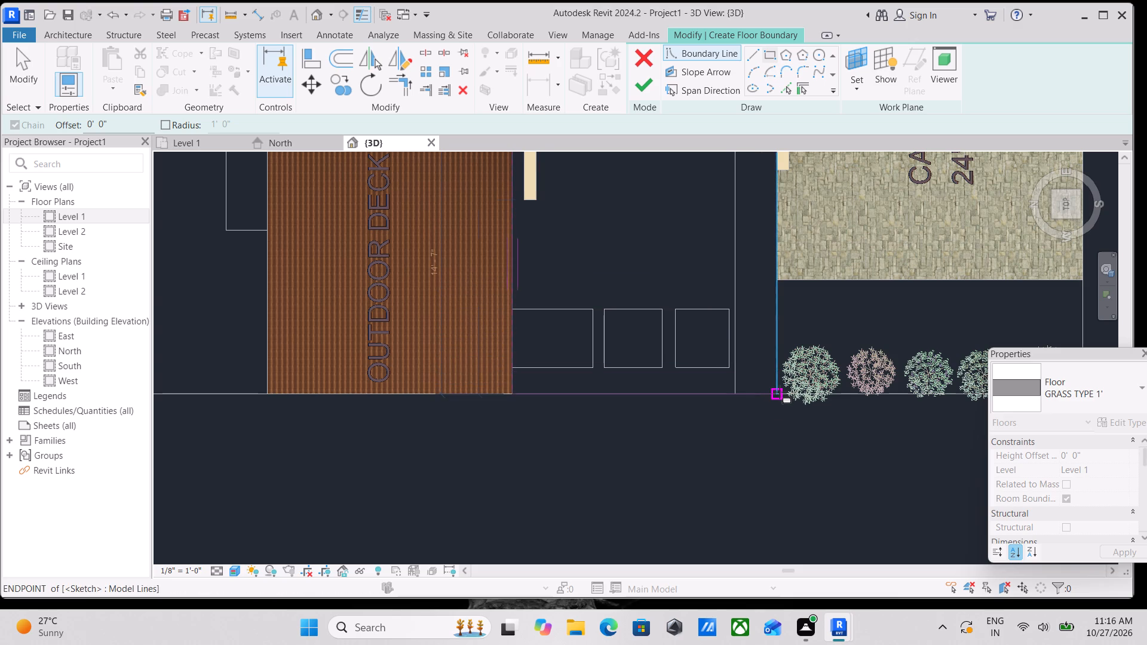
Sketch rectangular boundaries over the three paver outlines beside the outdoor deck, about 4'-6", 3'-3" and 3'-0" wide and 3'-3 1/2" deep.
middle_click_drag(648, 251, 715, 364)
middle_click_drag(652, 331, 647, 256)
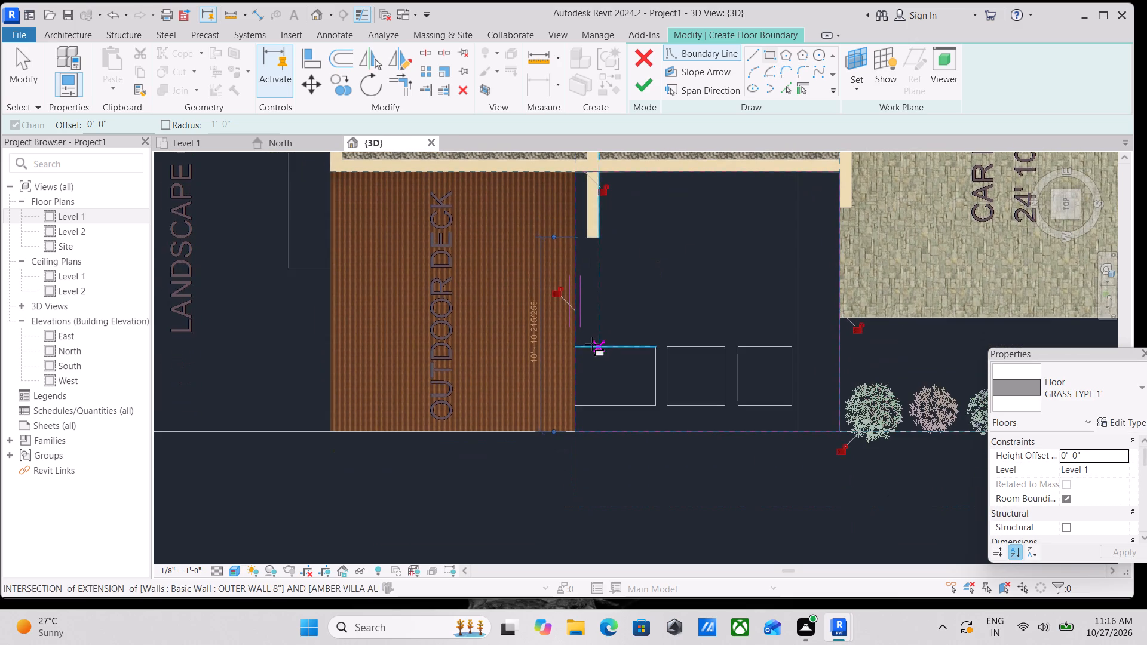
scroll(585, 346, "up", 3)
left_click(575, 347)
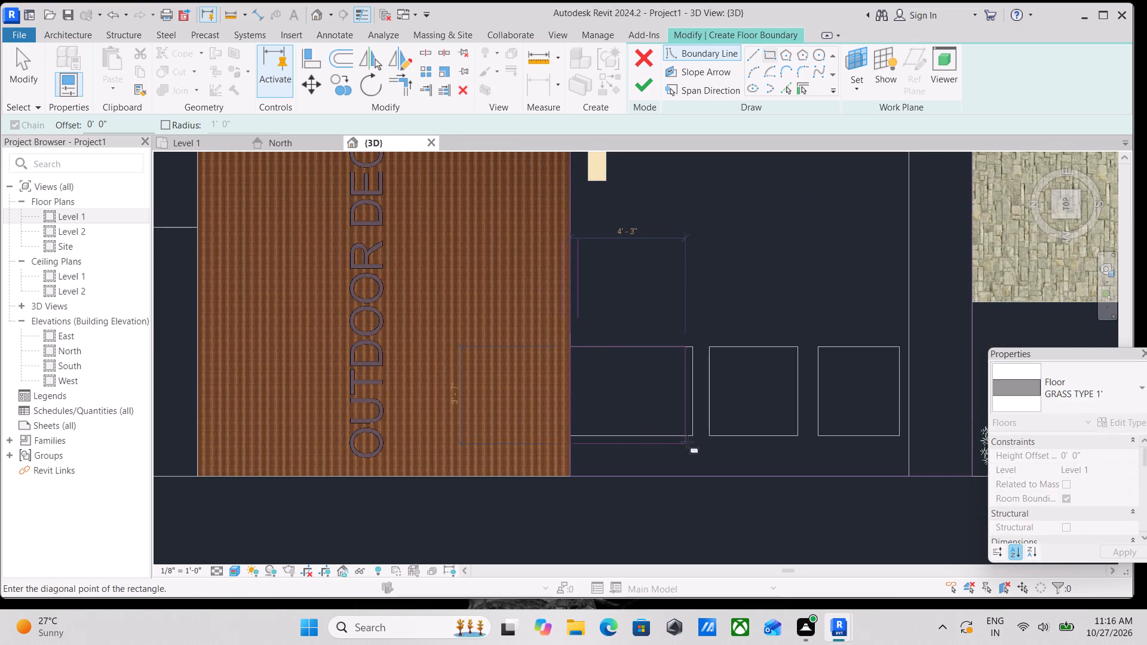
left_click(691, 438)
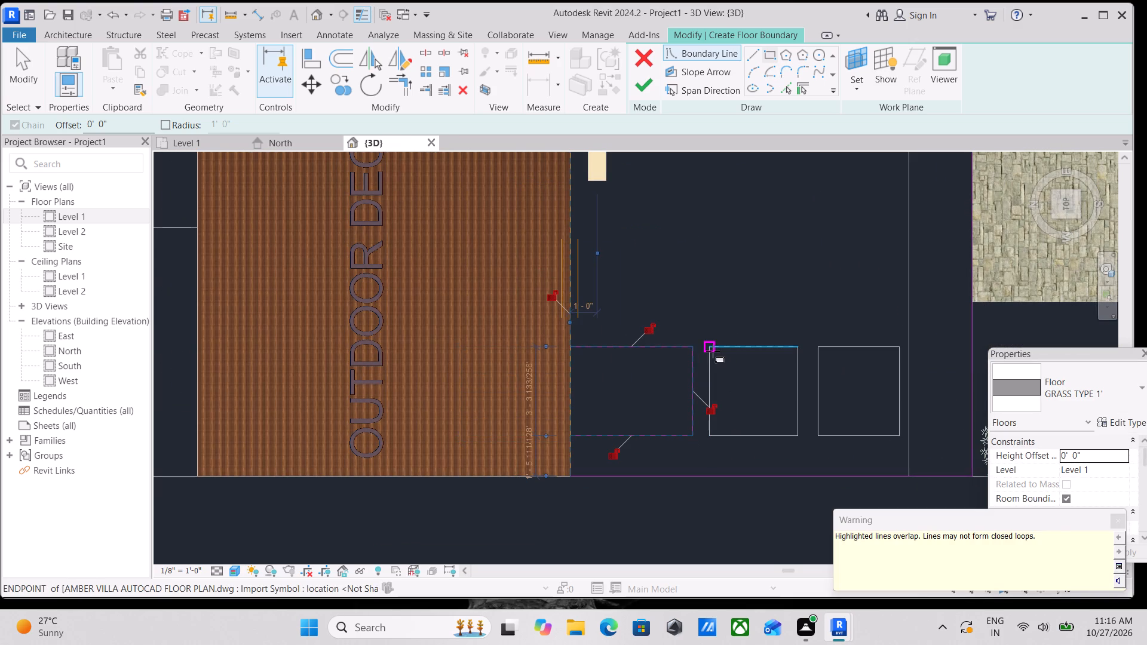
left_click(713, 351)
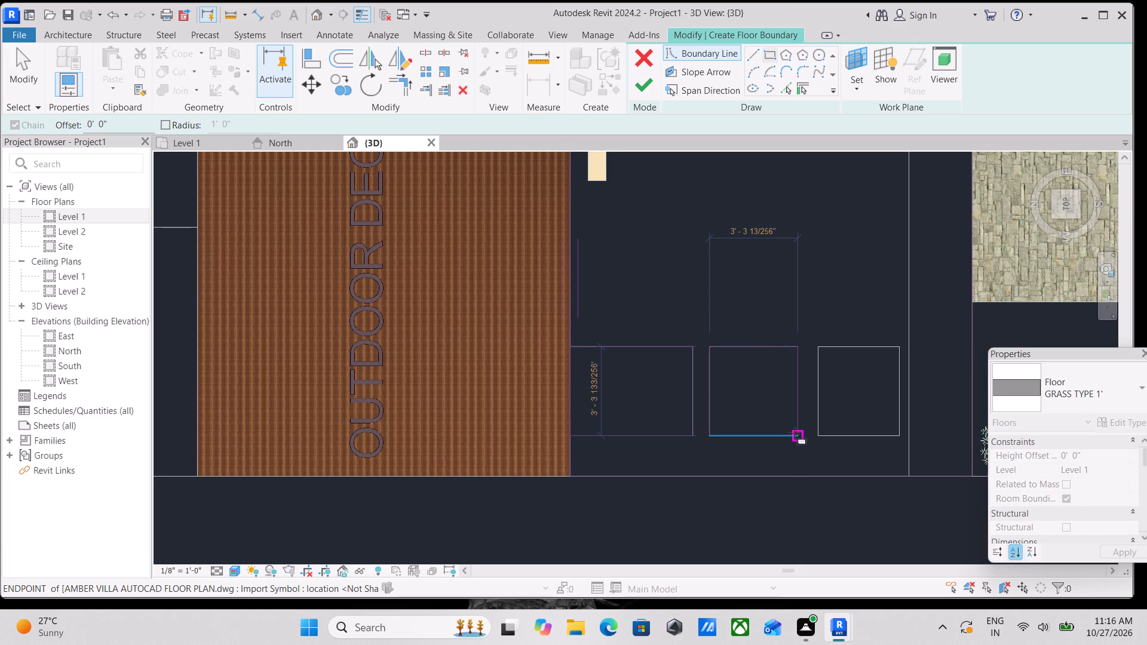
left_click(798, 437)
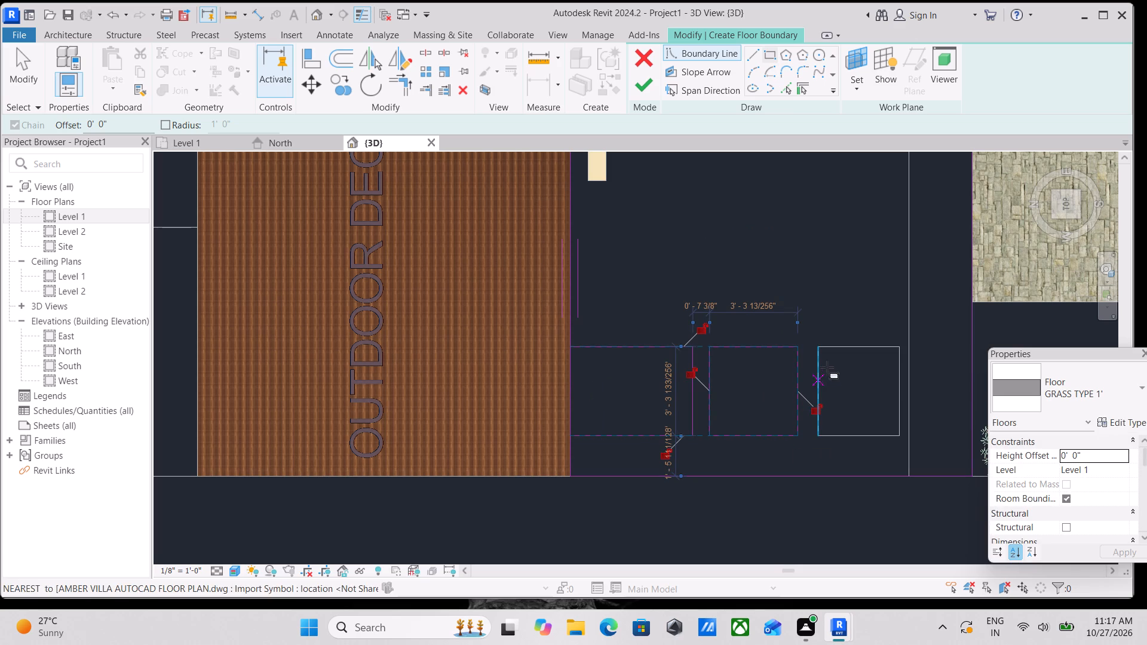
left_click(814, 349)
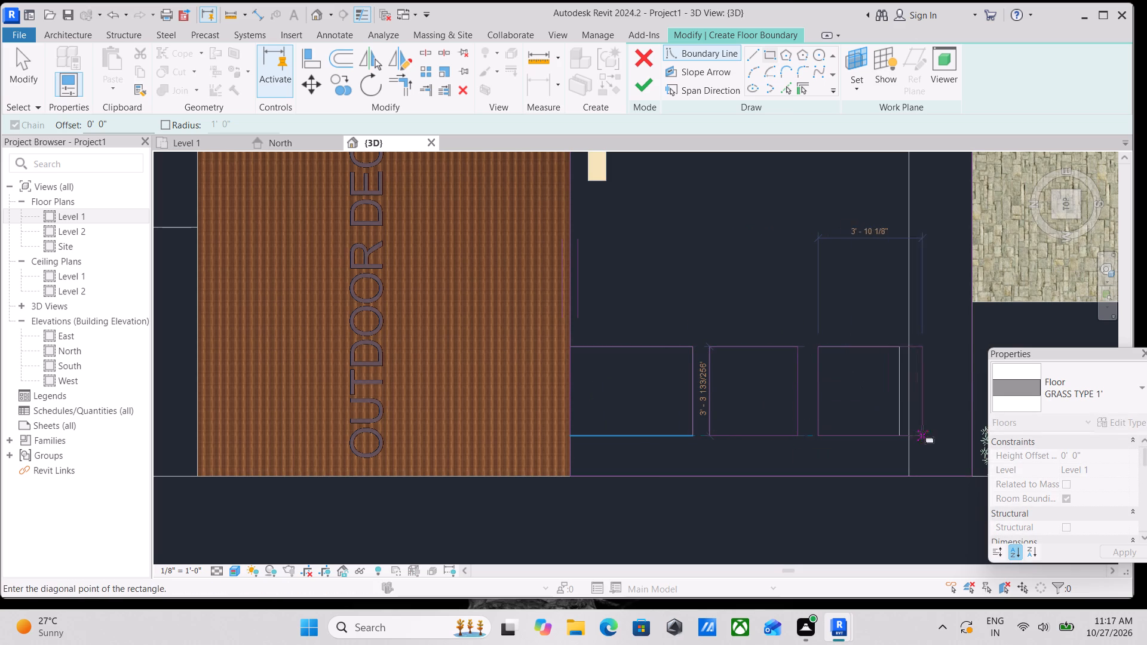
left_click(903, 437)
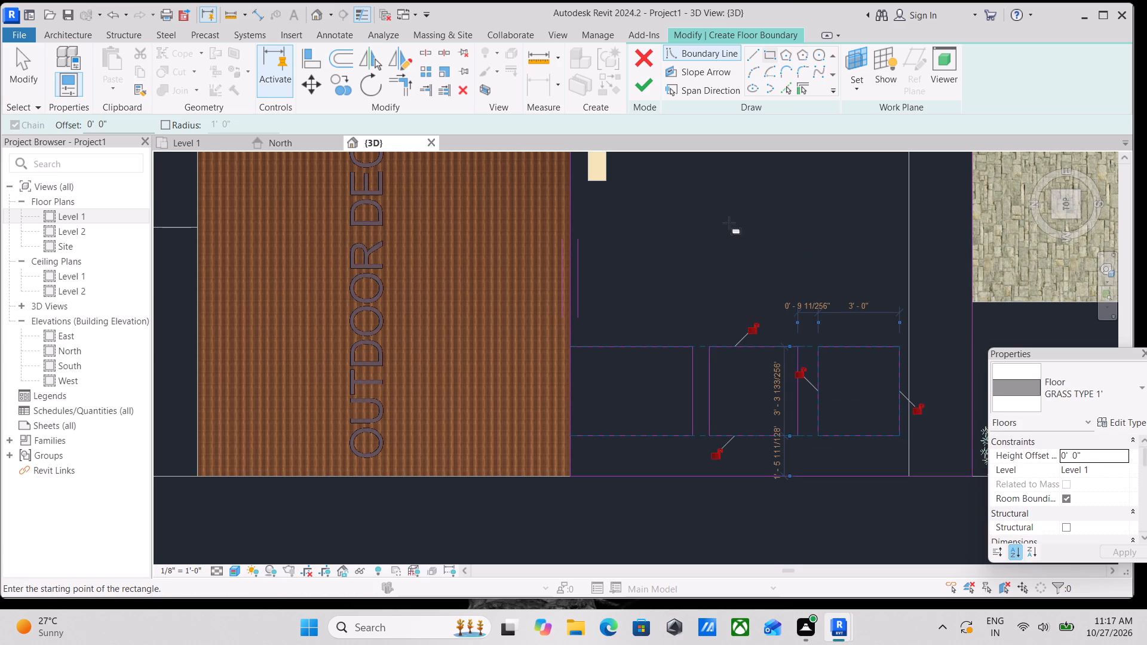
key("Escape")
scroll(573, 440, "up", 2)
key("Escape")
scroll(586, 376, "up", 4)
key("Escape")
key("Escape")
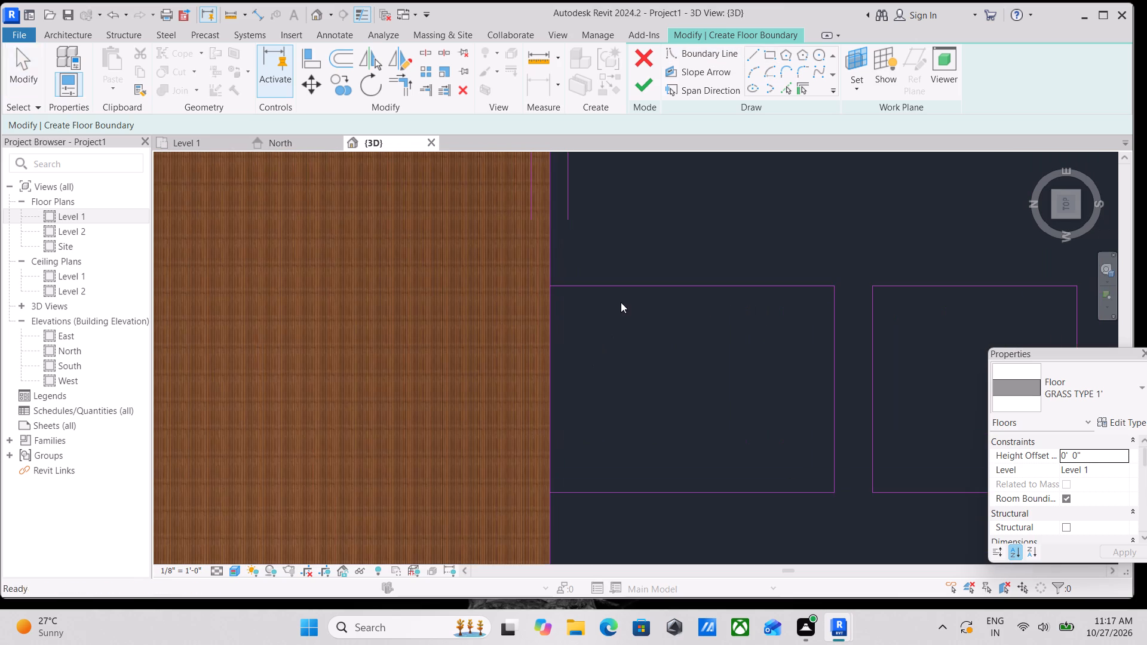
key("Escape")
Delete the house-side edge and the overlapping deck-side edge of the paver boundary adjoining the outdoor deck.
scroll(559, 299, "up", 12)
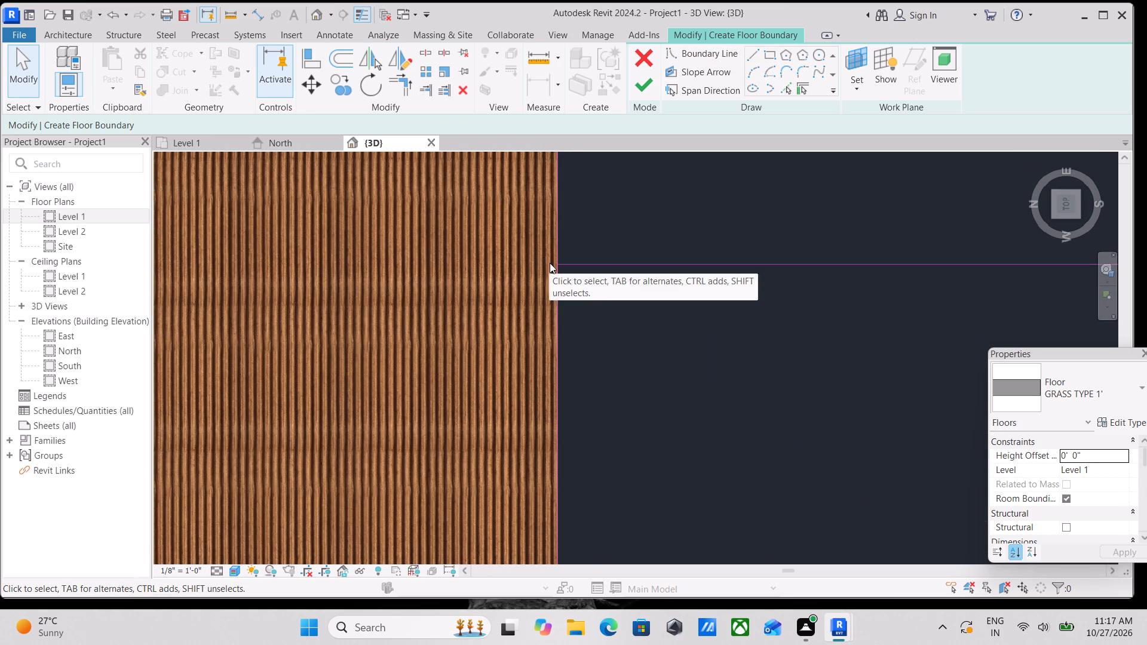
left_click(565, 262)
scroll(573, 271, "down", 11)
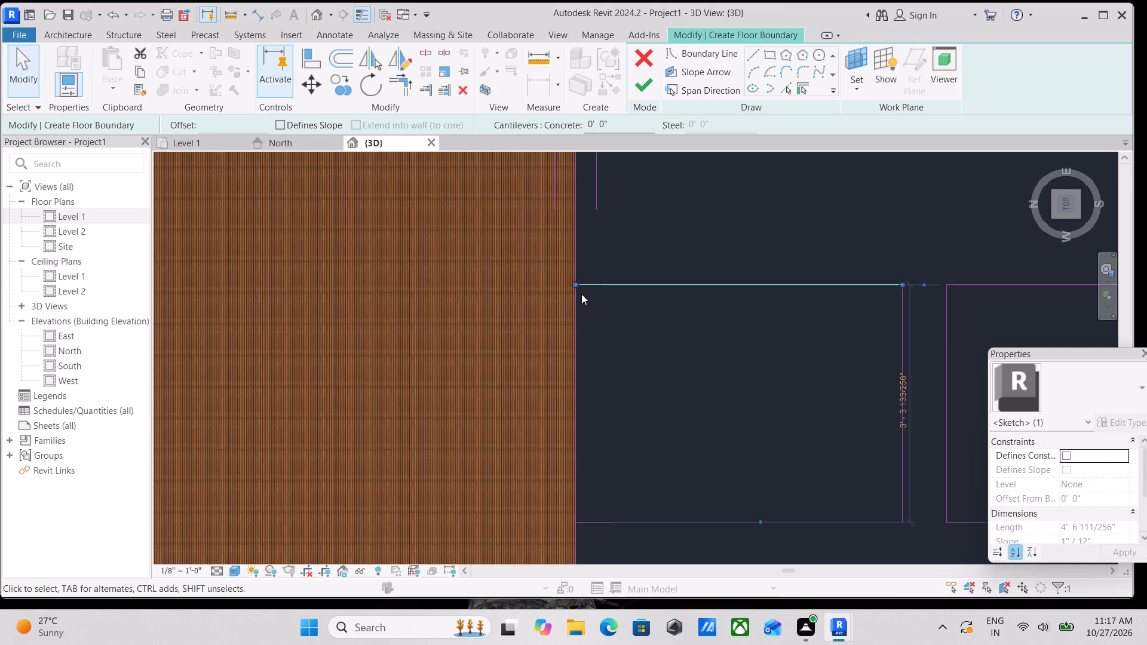
right_click(617, 292)
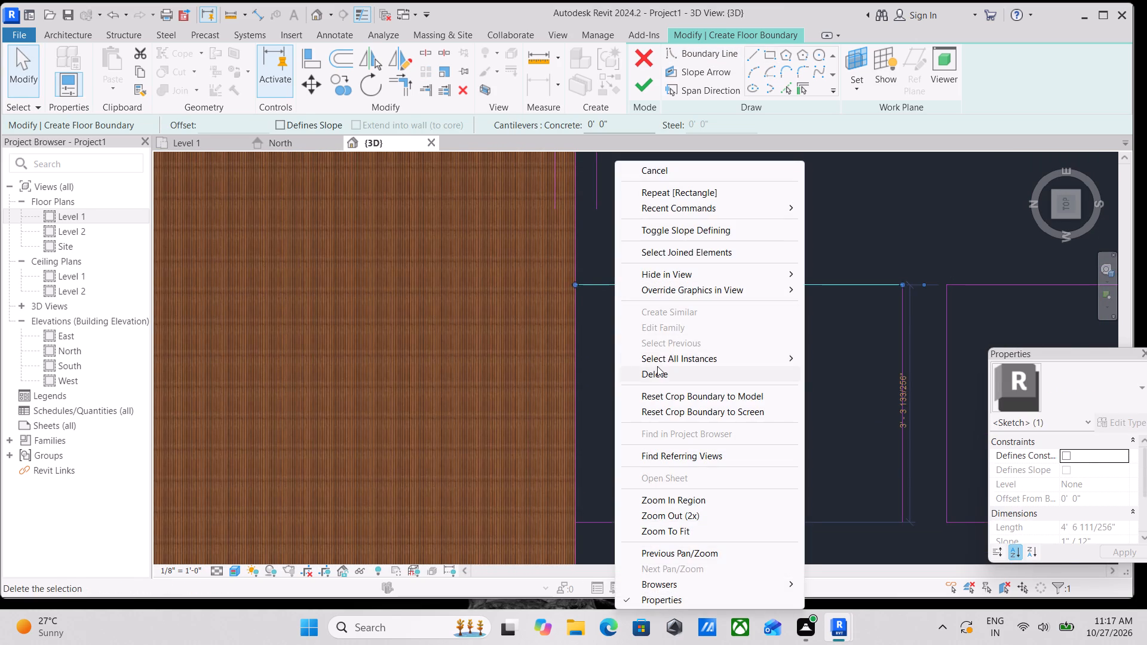
left_click(657, 366)
left_click(576, 391)
right_click(576, 391)
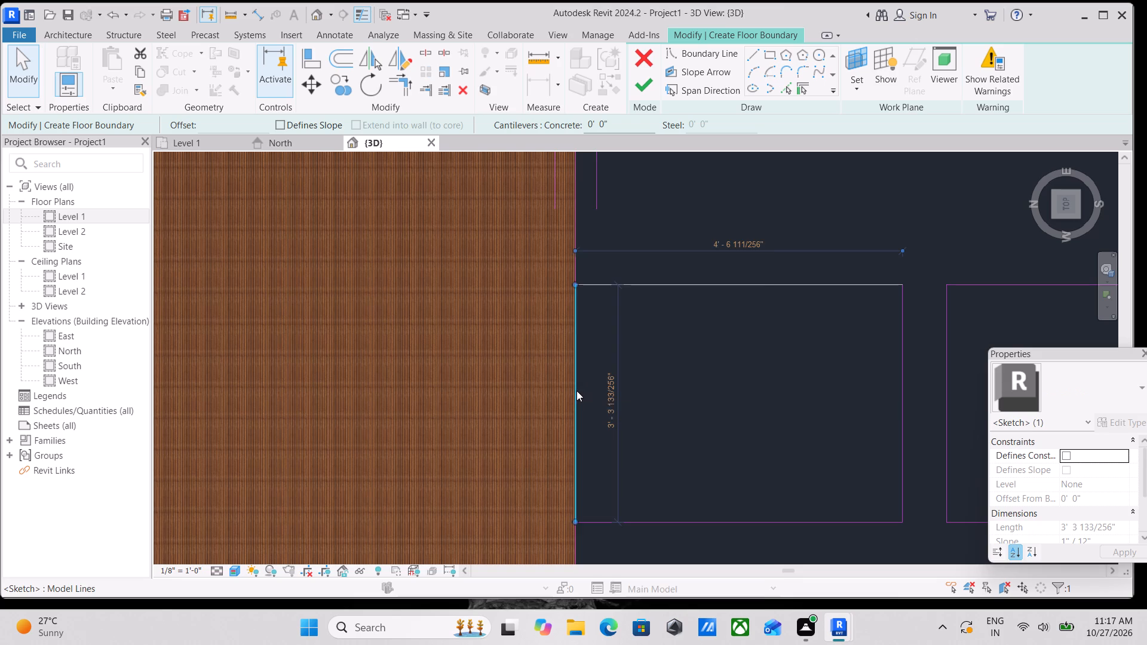
left_click(644, 376)
Shorten the remaining plot-side edge of the deck-adjoining paver boundary to about 4'-5" by pulling its end off the deck edge.
middle_click_drag(615, 342, 619, 273)
scroll(616, 468, "up", 3)
left_click(599, 450)
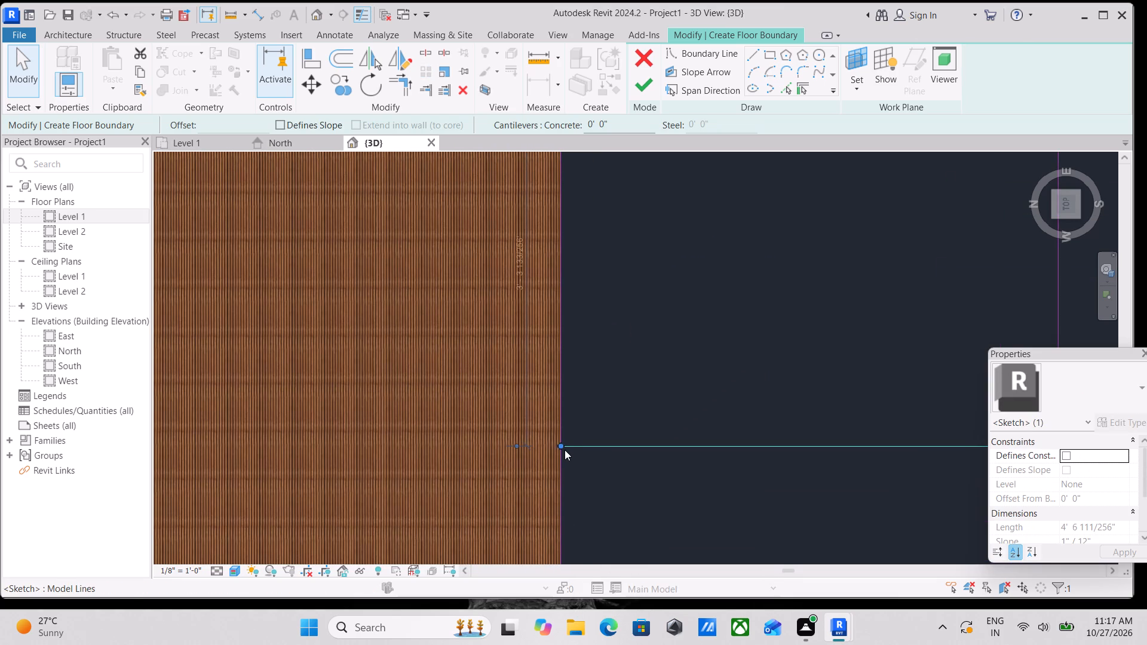
left_click_drag(562, 445, 571, 444)
middle_click_drag(593, 386, 614, 478)
scroll(595, 389, "down", 1)
scroll(643, 342, "down", 1)
middle_click_drag(643, 342, 648, 417)
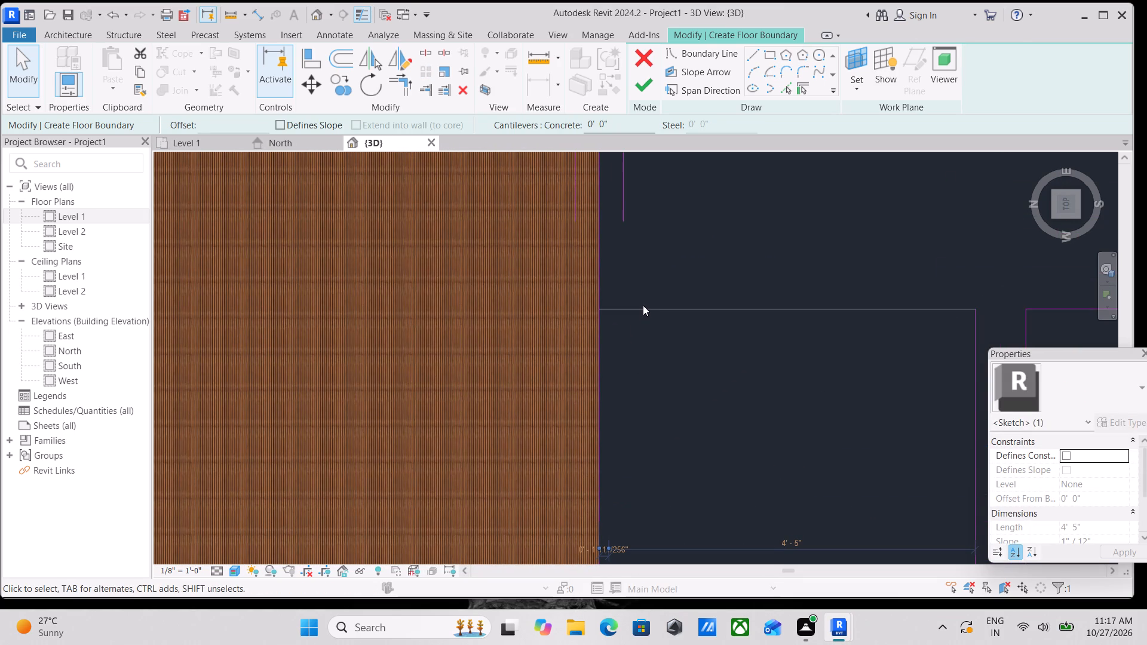
scroll(697, 321, "down", 2)
middle_click_drag(697, 313, 700, 261)
key("Escape")
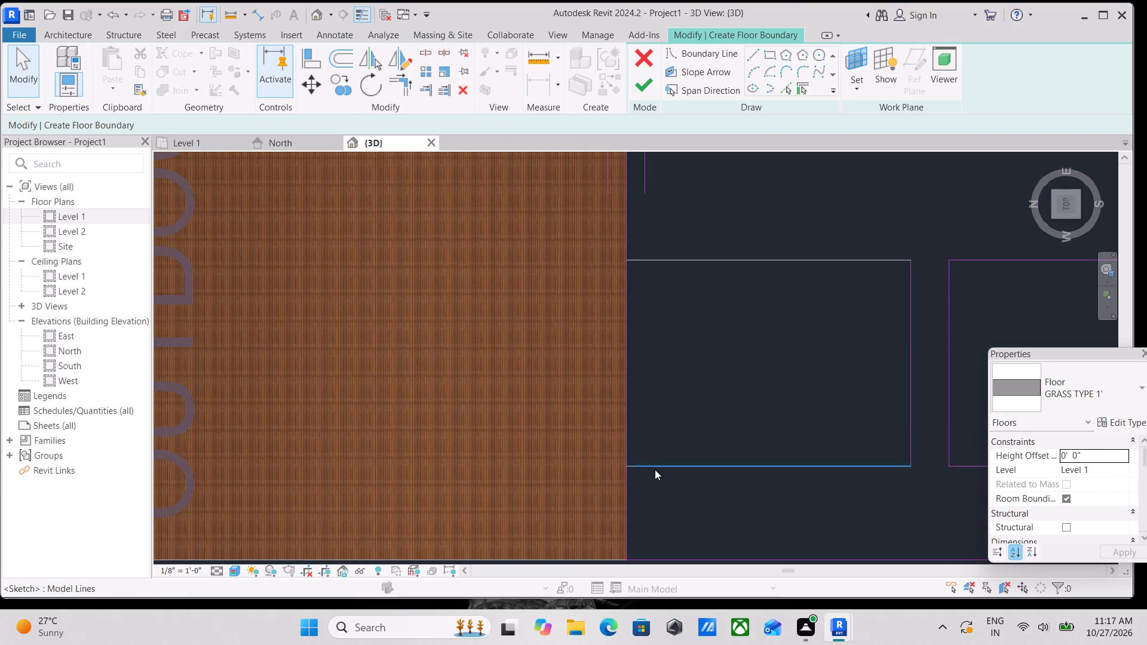
Sketch the missing deck-side edge, about 3'-3 1/2" long, and the house-side edge to close the paver boundary adjoining the outdoor deck.
left_click(753, 51)
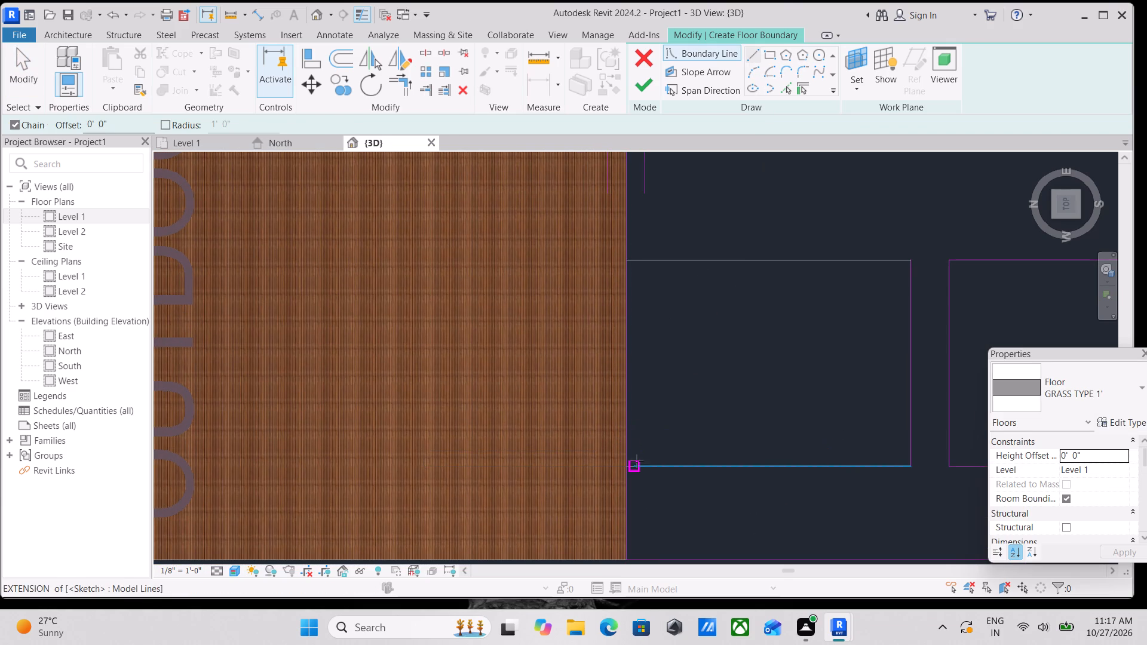
left_click(637, 464)
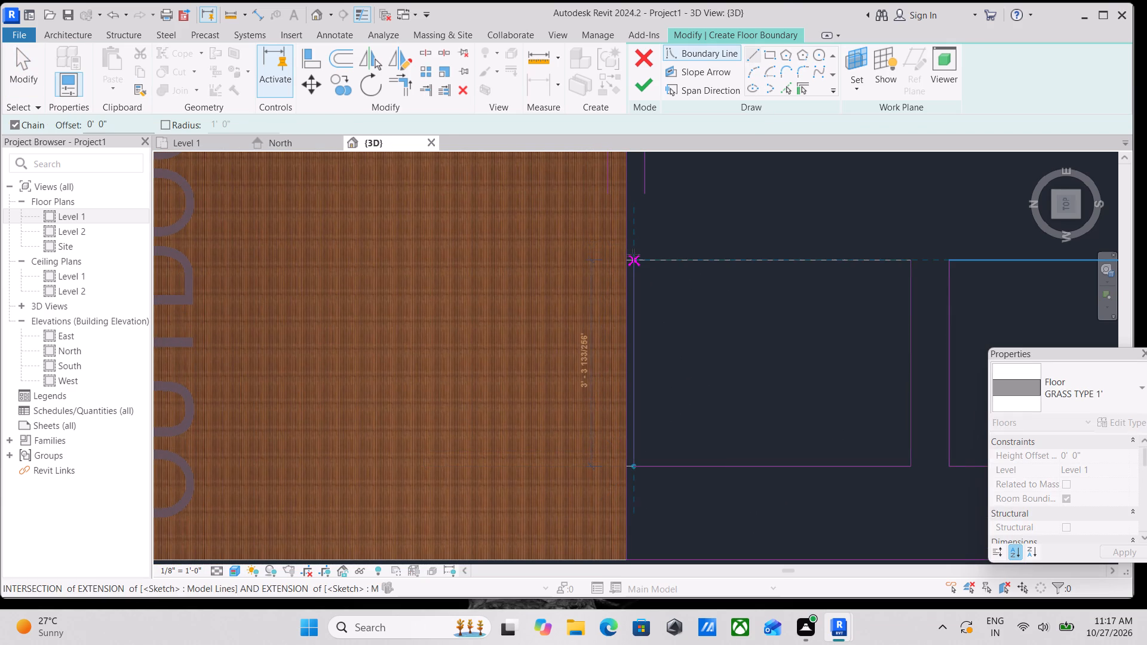
left_click(633, 256)
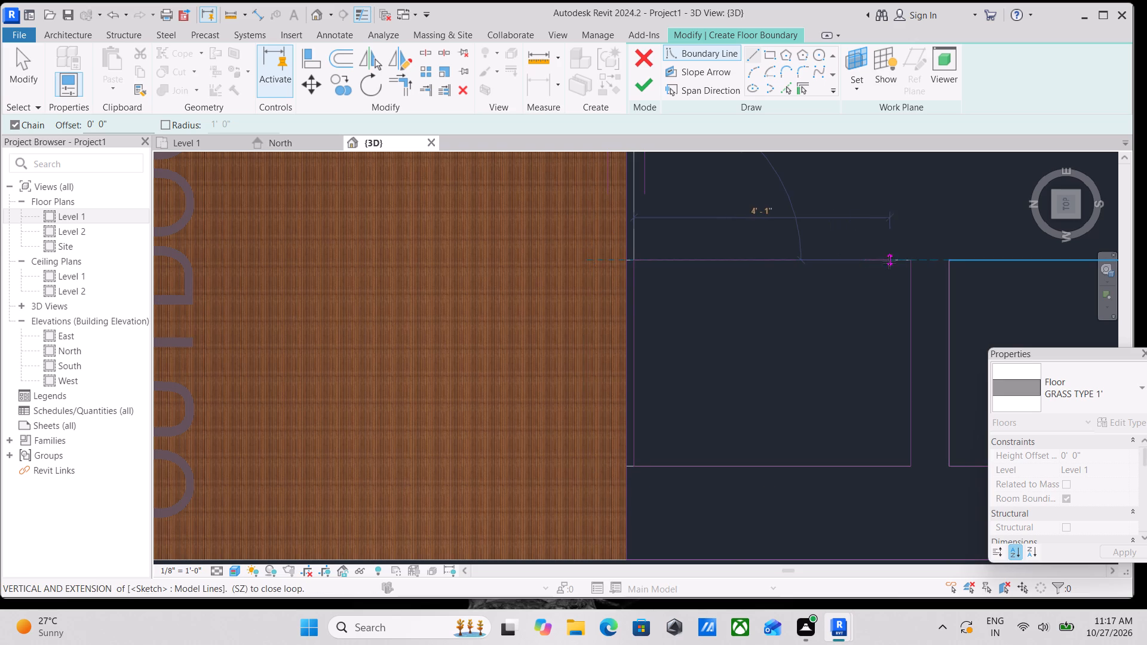
left_click(912, 260)
key("Escape")
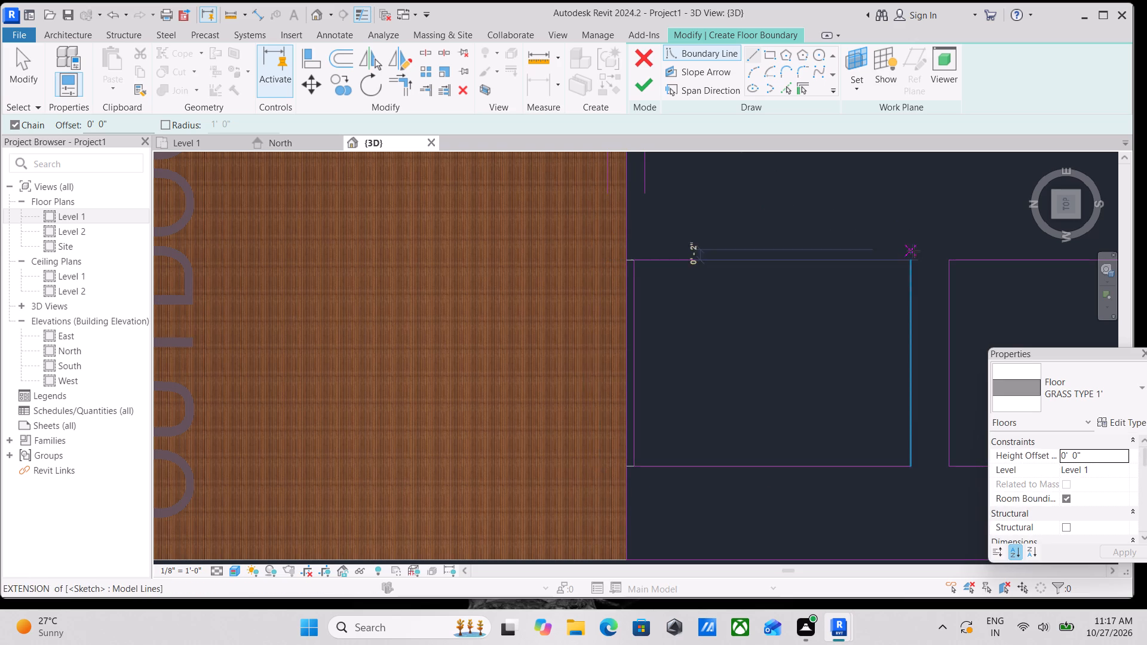
Finish the grass floor sketch with its three paver cut-outs, dismiss the save reminder without saving, and deselect the floor.
left_click(636, 86)
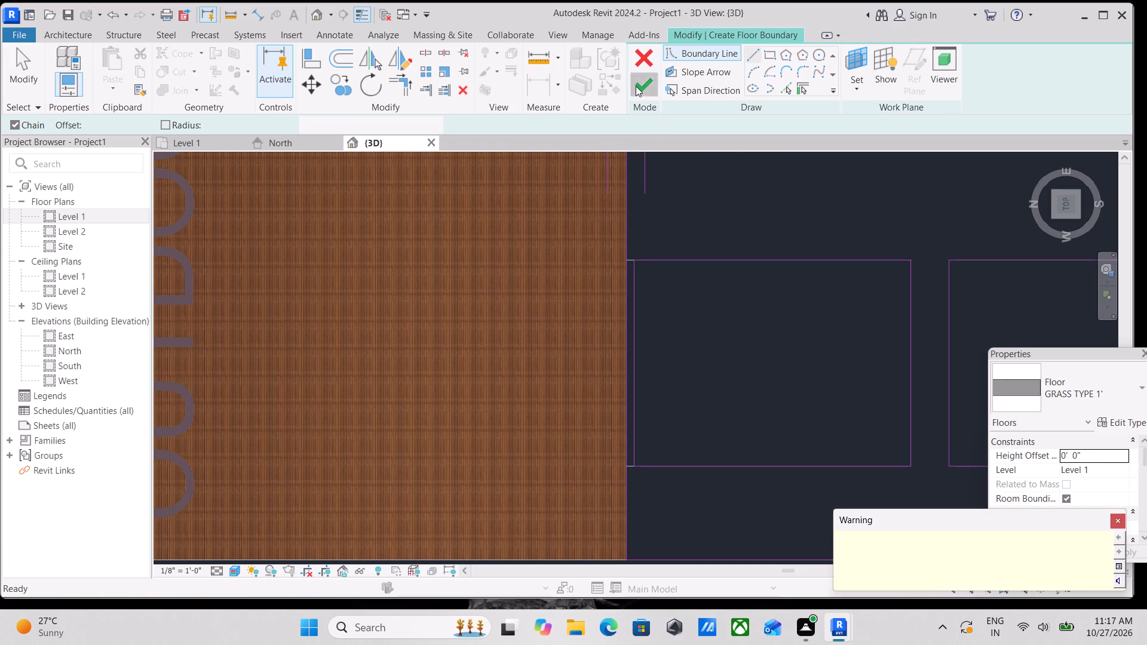
left_click(690, 180)
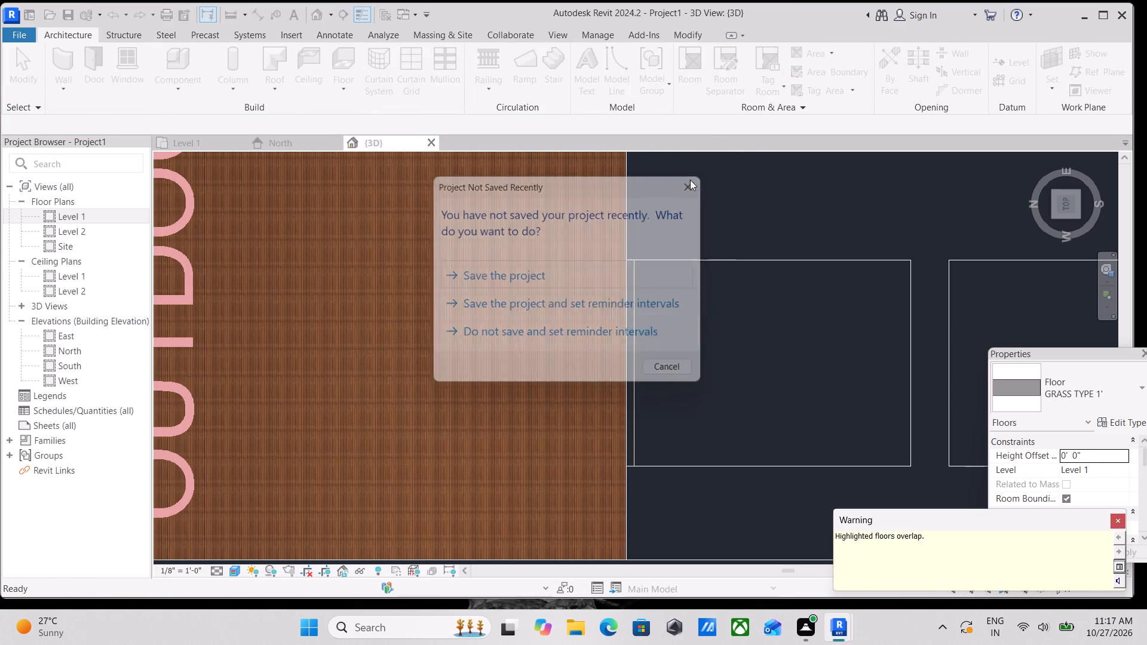
scroll(754, 312, "down", 5)
middle_click_drag(747, 306, 597, 328)
scroll(677, 303, "down", 3)
middle_click_drag(628, 348, 611, 367)
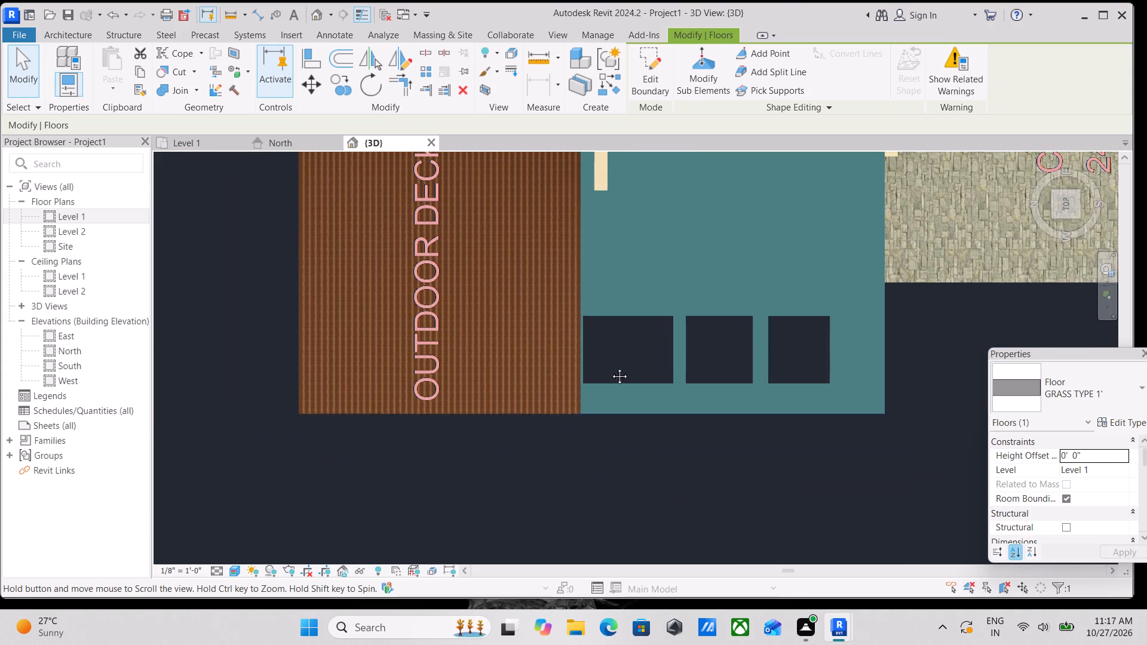
middle_click_drag(611, 367, 607, 373)
middle_click_drag(693, 297, 674, 381)
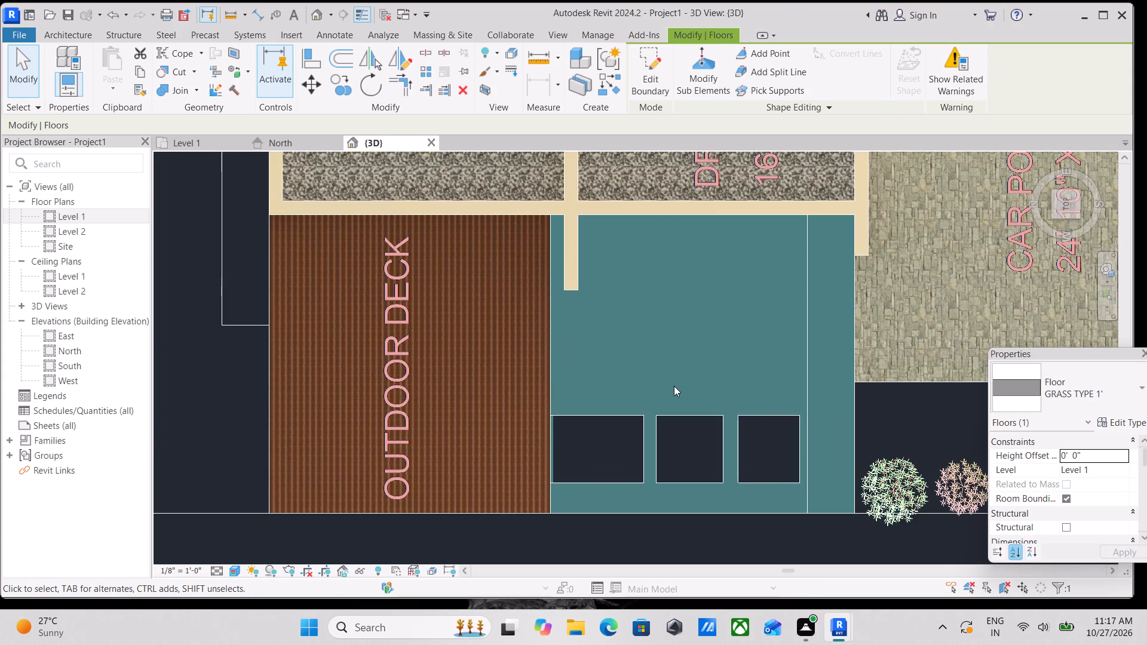
key("Escape")
Examine the grass floor beside the outdoor deck and the still uncovered landscape court between the dining rooms.
scroll(701, 351, "down", 2)
scroll(701, 351, "up", 2)
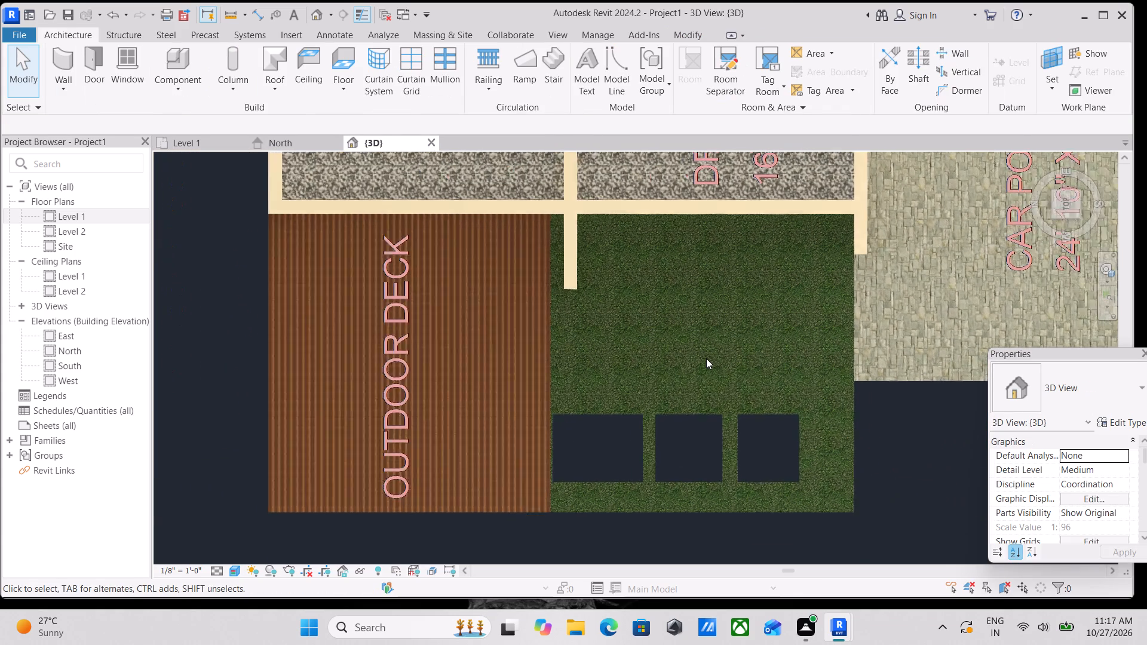
scroll(706, 358, "up", 1)
scroll(606, 312, "up", 5)
scroll(608, 279, "down", 4)
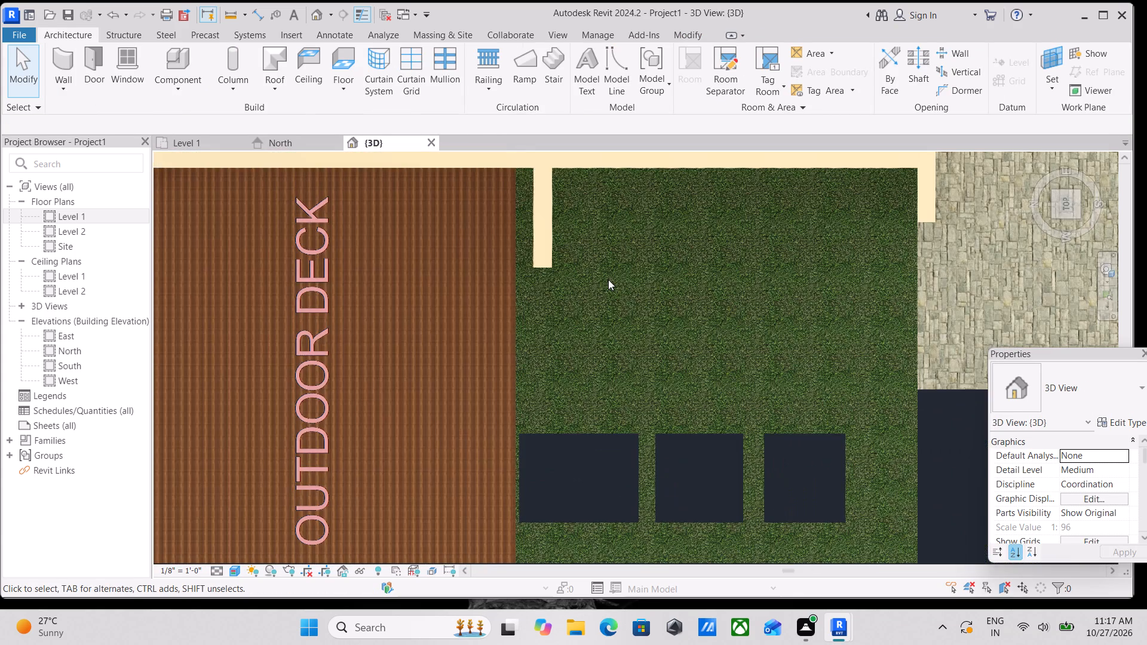
scroll(608, 279, "down", 4)
middle_click_drag(609, 281, 619, 339)
scroll(619, 338, "down", 4)
middle_click_drag(622, 334, 622, 334)
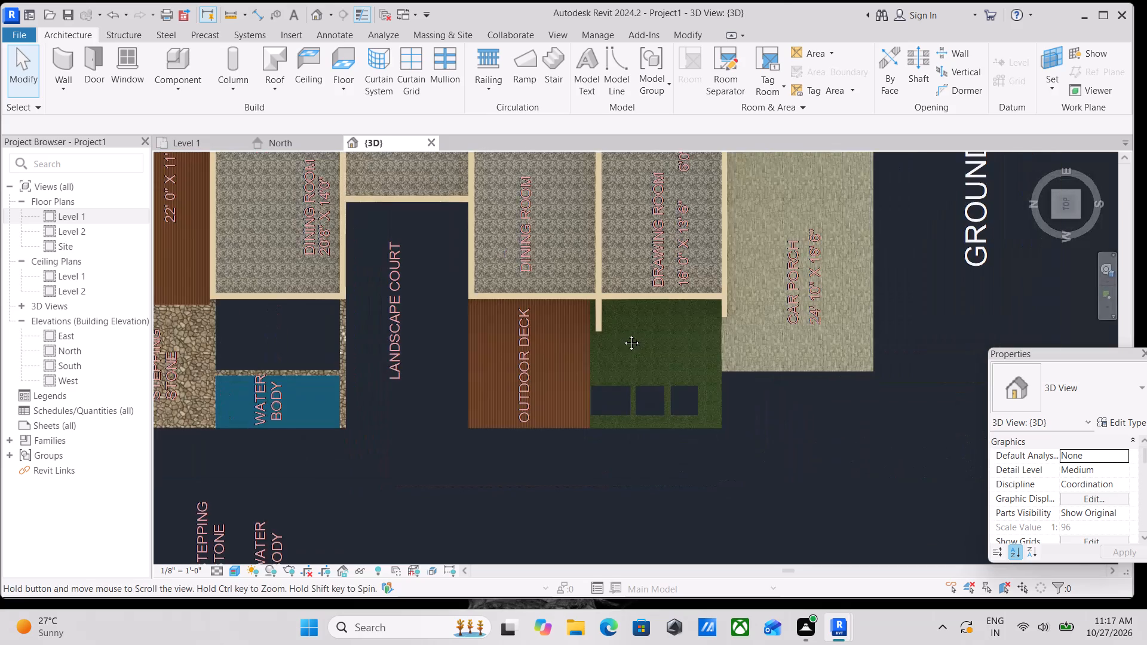
middle_click_drag(622, 334, 628, 345)
scroll(630, 340, "down", 1)
middle_click_drag(630, 340, 643, 354)
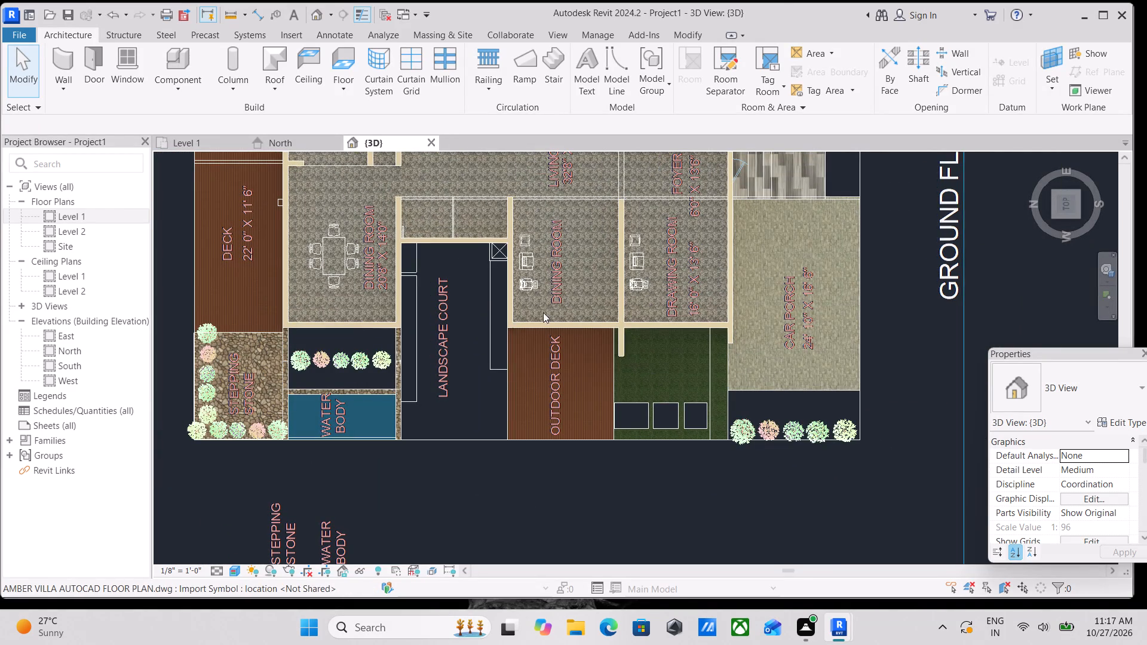
middle_click_drag(497, 345, 700, 302)
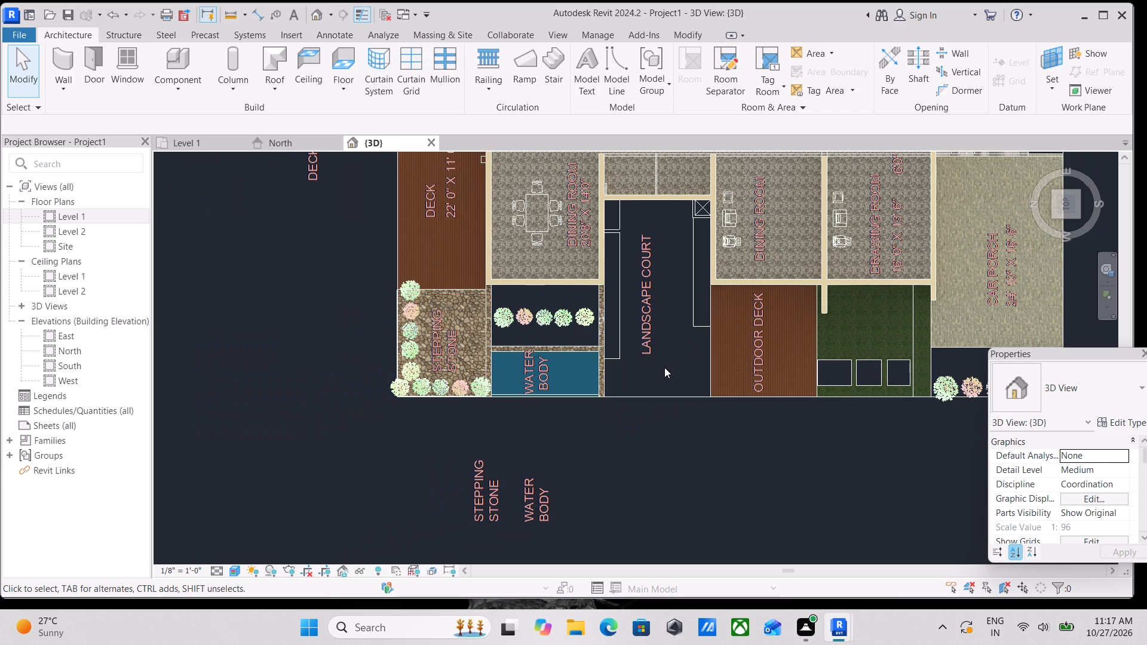
scroll(554, 337, "down", 1)
scroll(701, 284, "up", 3)
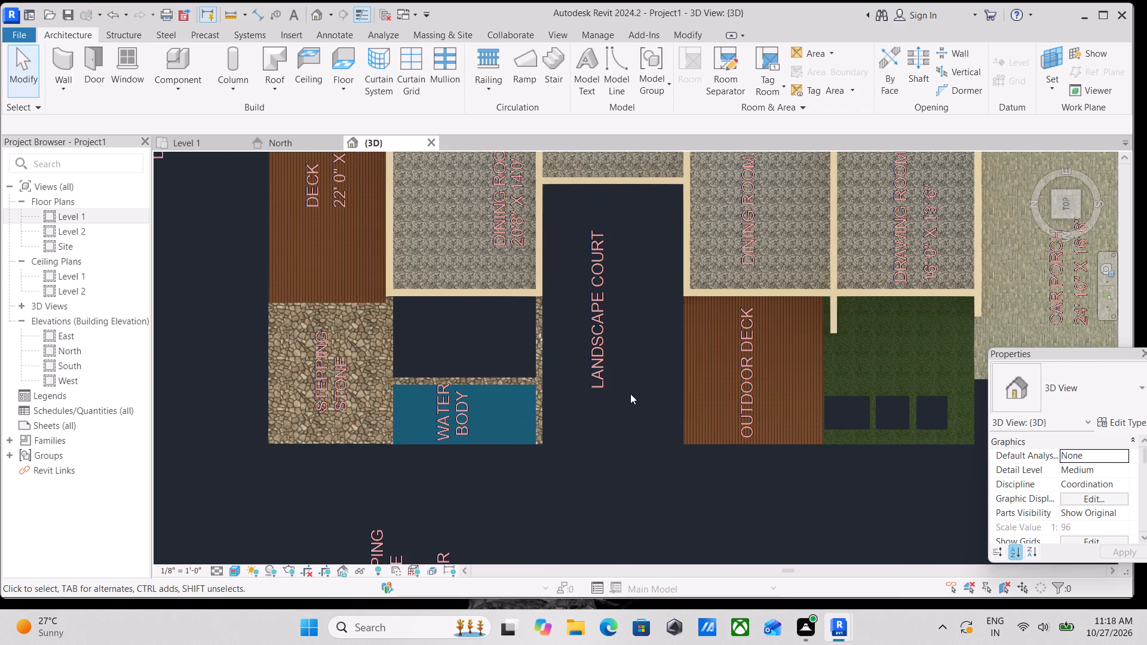
middle_click_drag(629, 391, 624, 322)
scroll(623, 325, "down", 1)
middle_click_drag(630, 345, 642, 370)
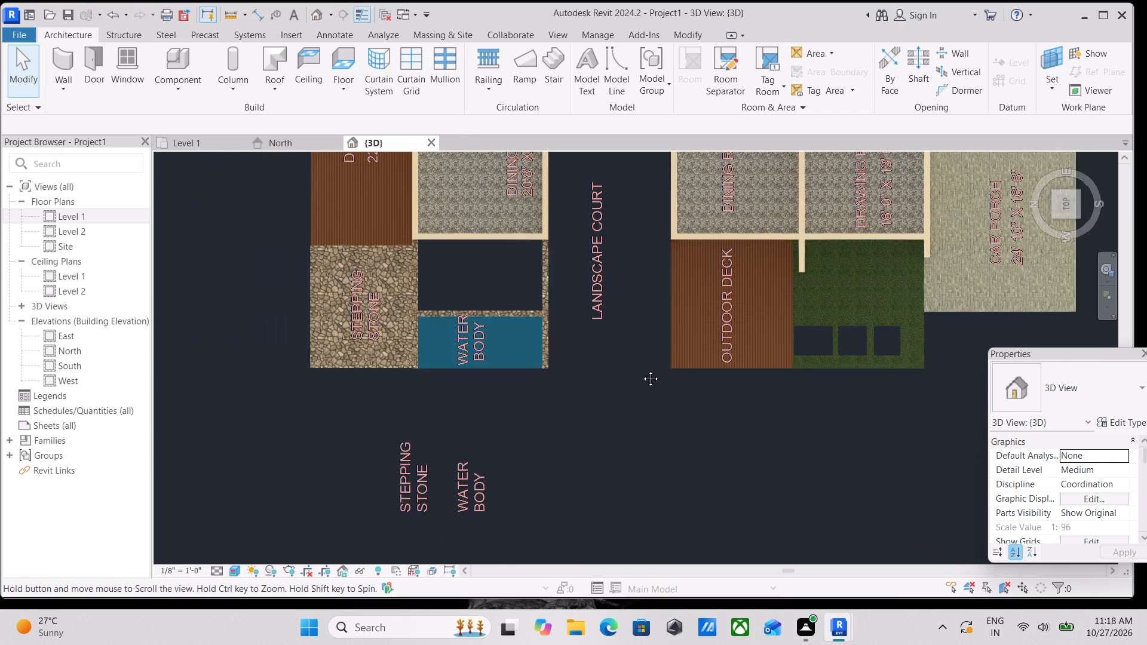
middle_click_drag(642, 370, 654, 398)
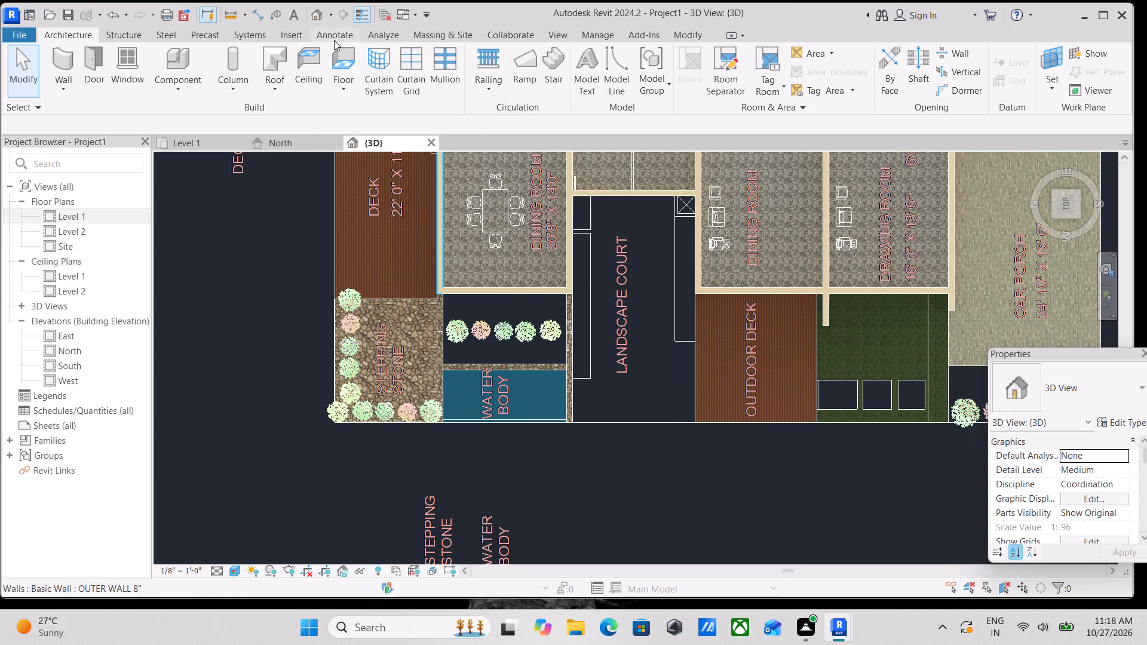
Start a new architectural floor of type GRASS TYPE 1' for the landscape court.
left_click(338, 89)
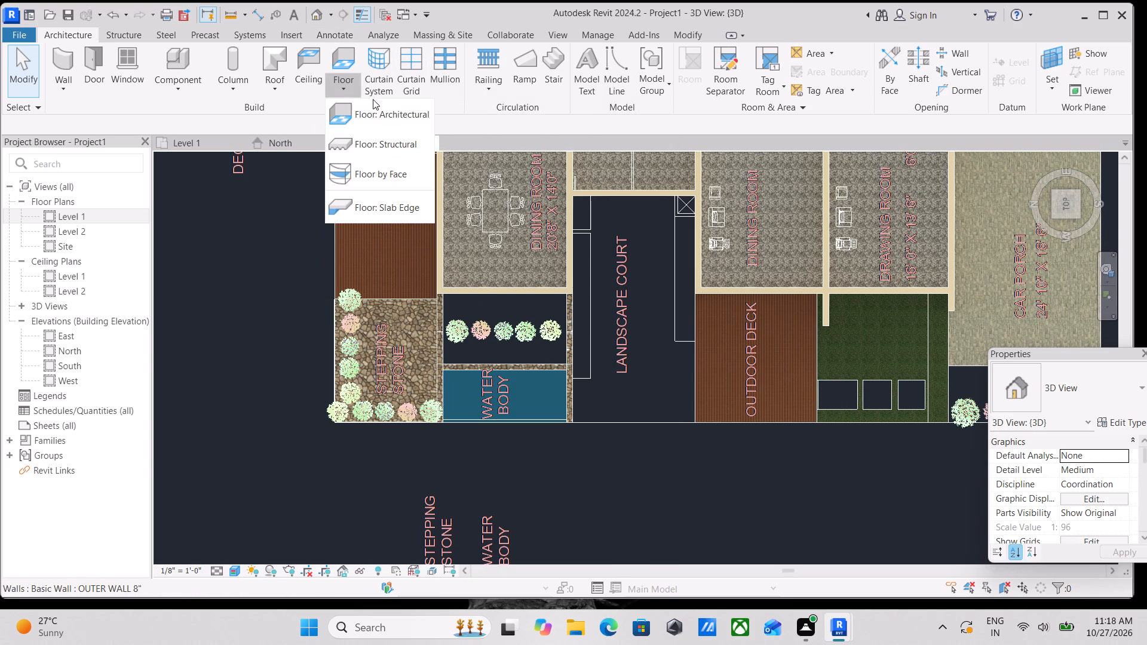
left_click(372, 108)
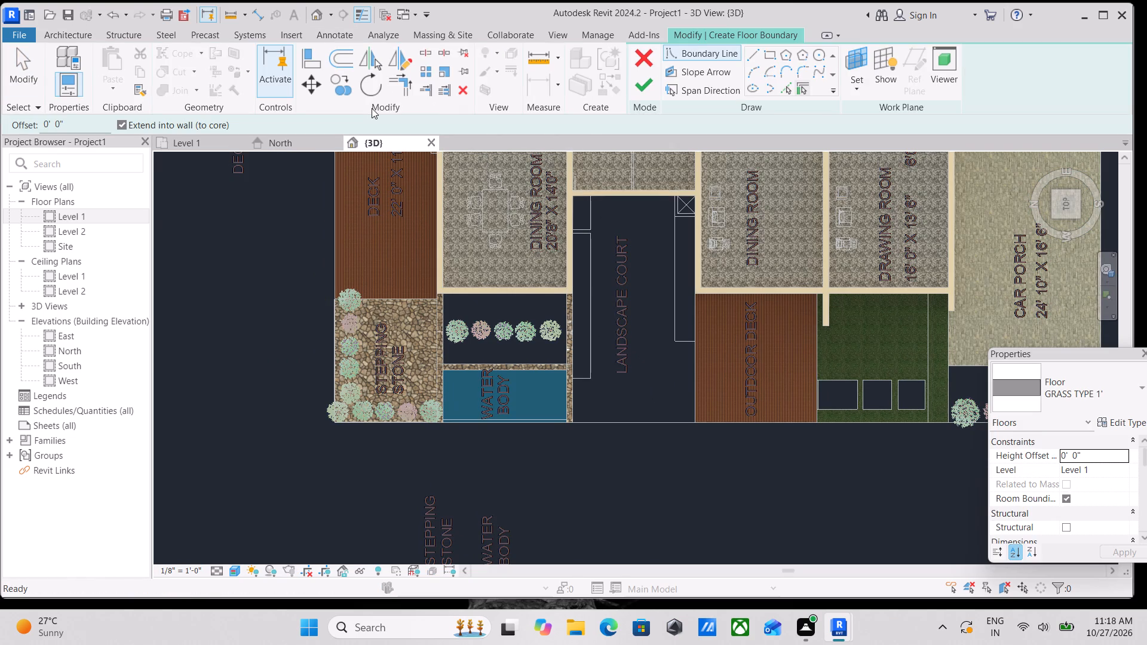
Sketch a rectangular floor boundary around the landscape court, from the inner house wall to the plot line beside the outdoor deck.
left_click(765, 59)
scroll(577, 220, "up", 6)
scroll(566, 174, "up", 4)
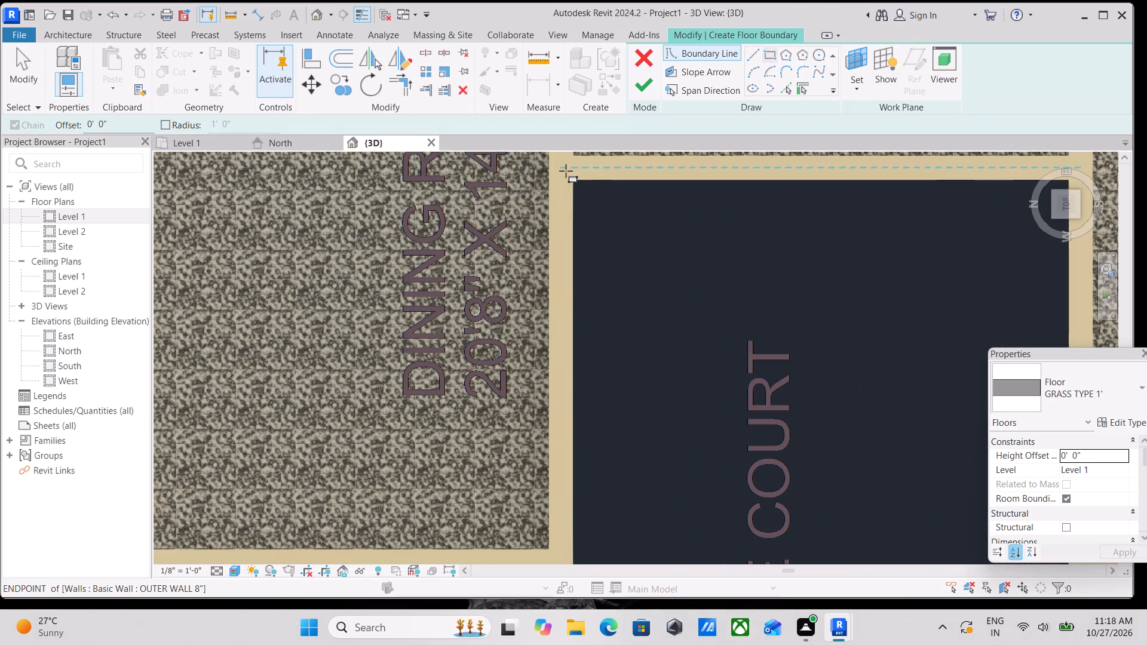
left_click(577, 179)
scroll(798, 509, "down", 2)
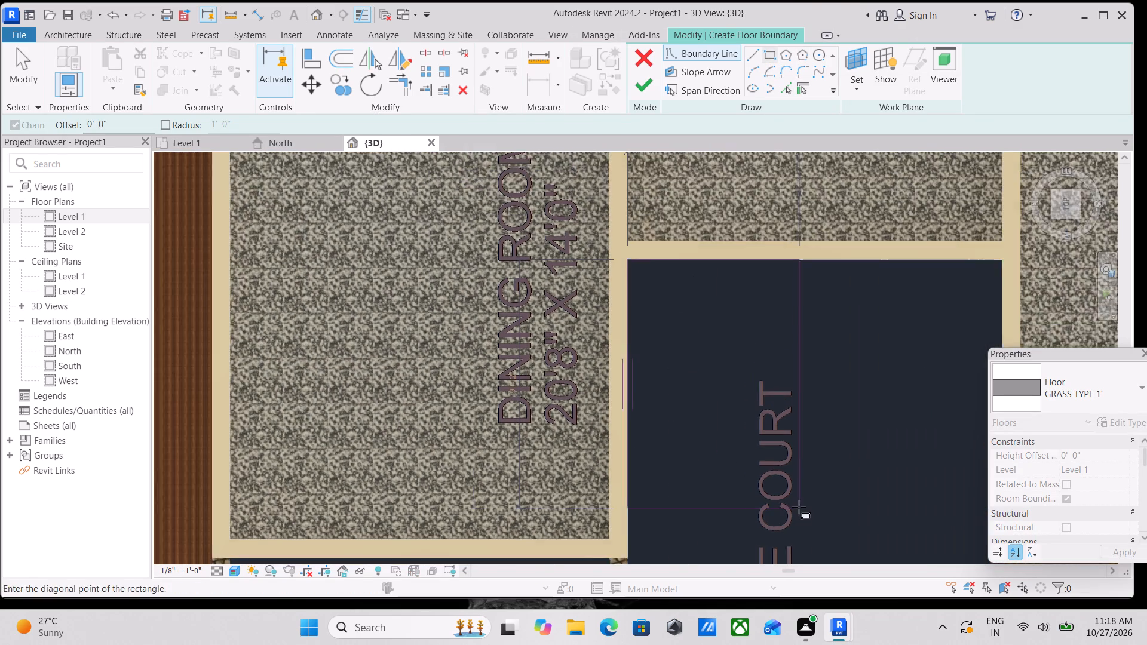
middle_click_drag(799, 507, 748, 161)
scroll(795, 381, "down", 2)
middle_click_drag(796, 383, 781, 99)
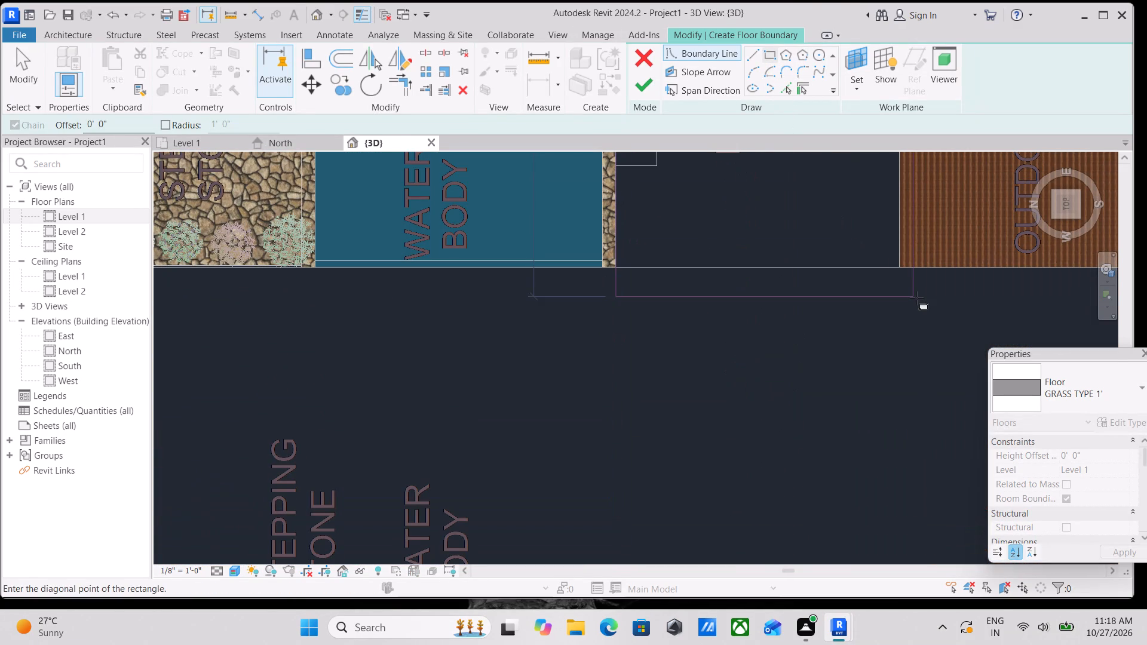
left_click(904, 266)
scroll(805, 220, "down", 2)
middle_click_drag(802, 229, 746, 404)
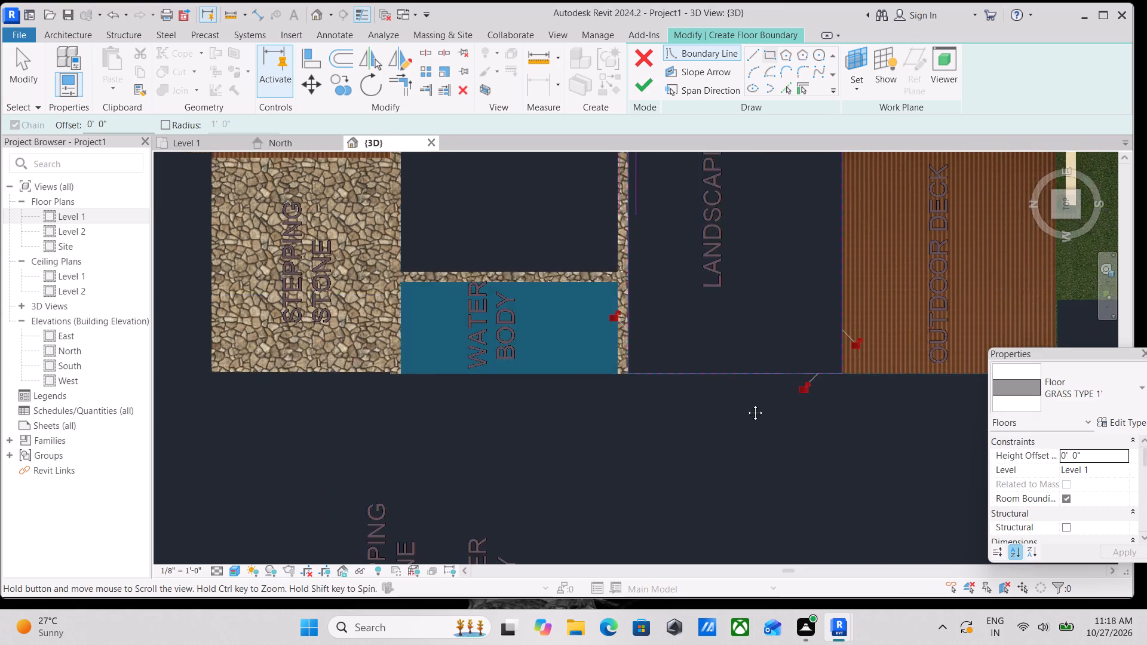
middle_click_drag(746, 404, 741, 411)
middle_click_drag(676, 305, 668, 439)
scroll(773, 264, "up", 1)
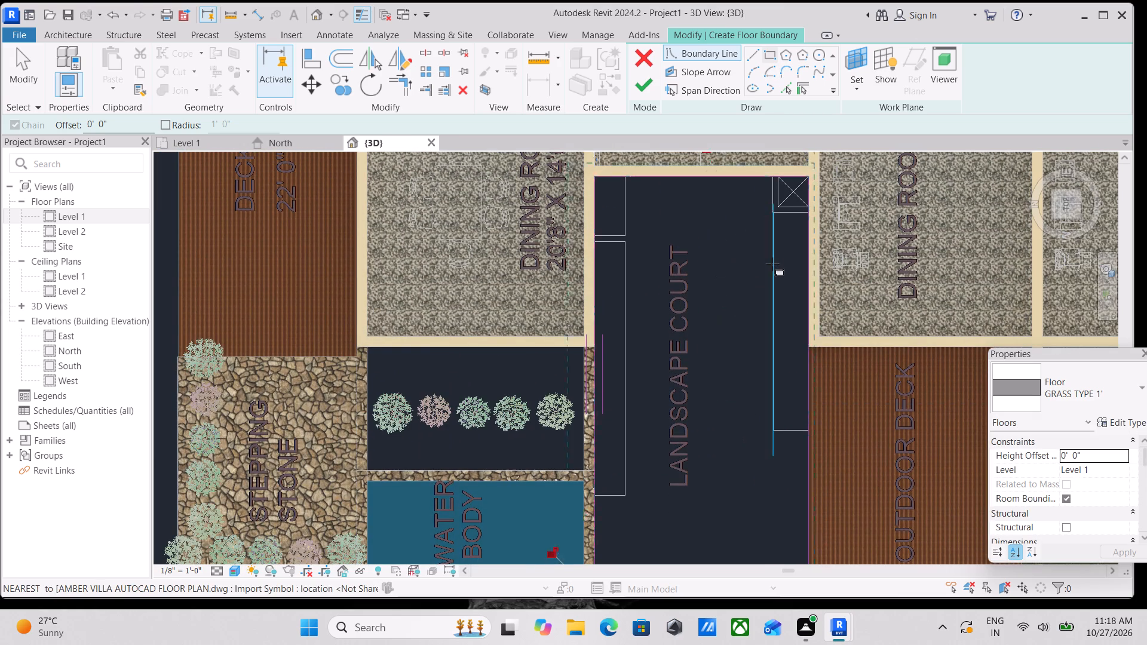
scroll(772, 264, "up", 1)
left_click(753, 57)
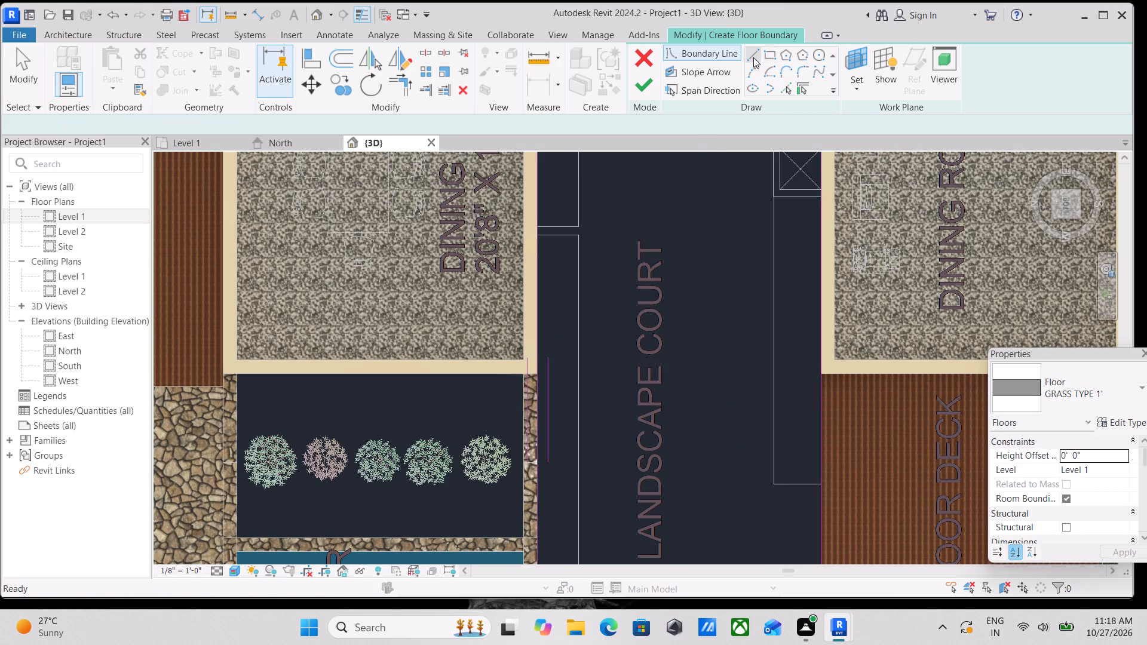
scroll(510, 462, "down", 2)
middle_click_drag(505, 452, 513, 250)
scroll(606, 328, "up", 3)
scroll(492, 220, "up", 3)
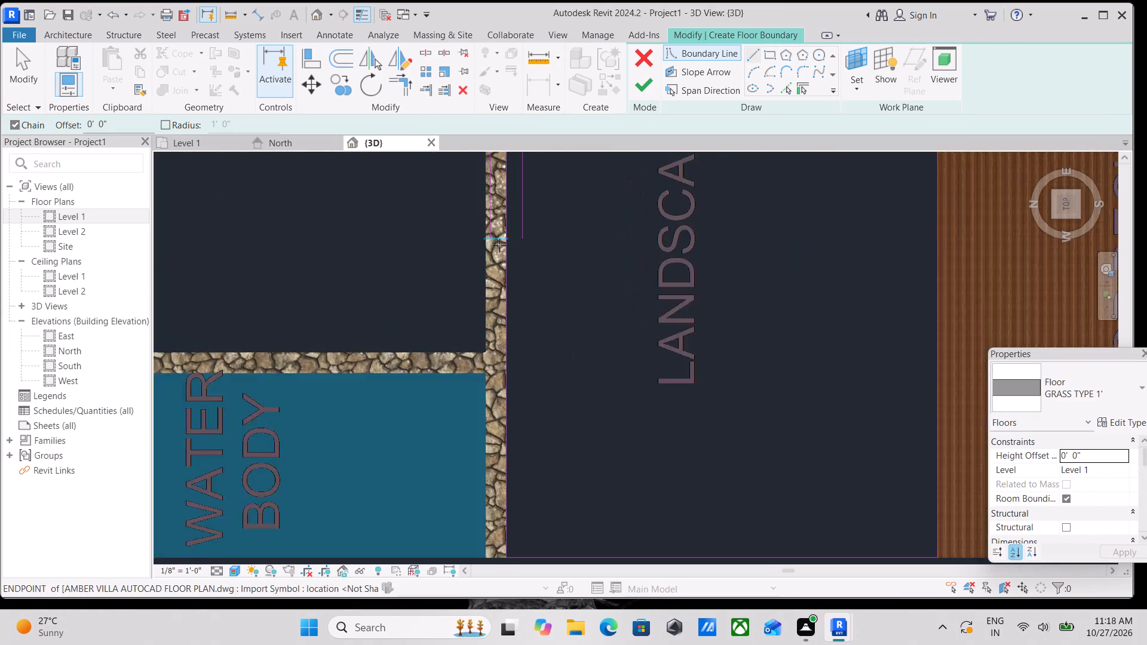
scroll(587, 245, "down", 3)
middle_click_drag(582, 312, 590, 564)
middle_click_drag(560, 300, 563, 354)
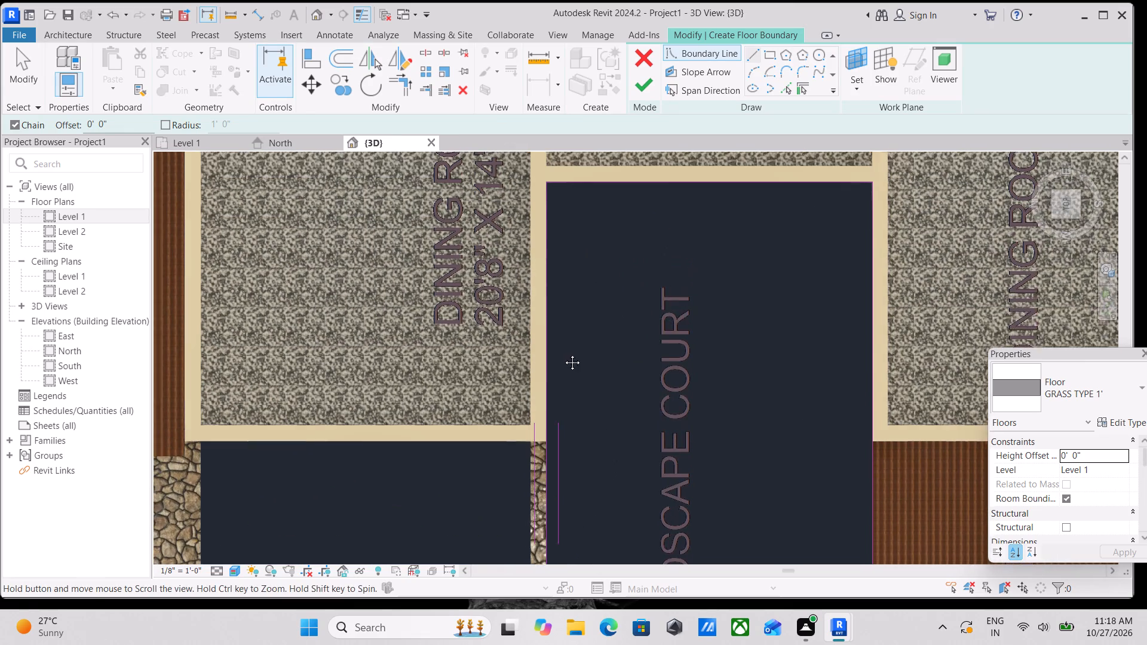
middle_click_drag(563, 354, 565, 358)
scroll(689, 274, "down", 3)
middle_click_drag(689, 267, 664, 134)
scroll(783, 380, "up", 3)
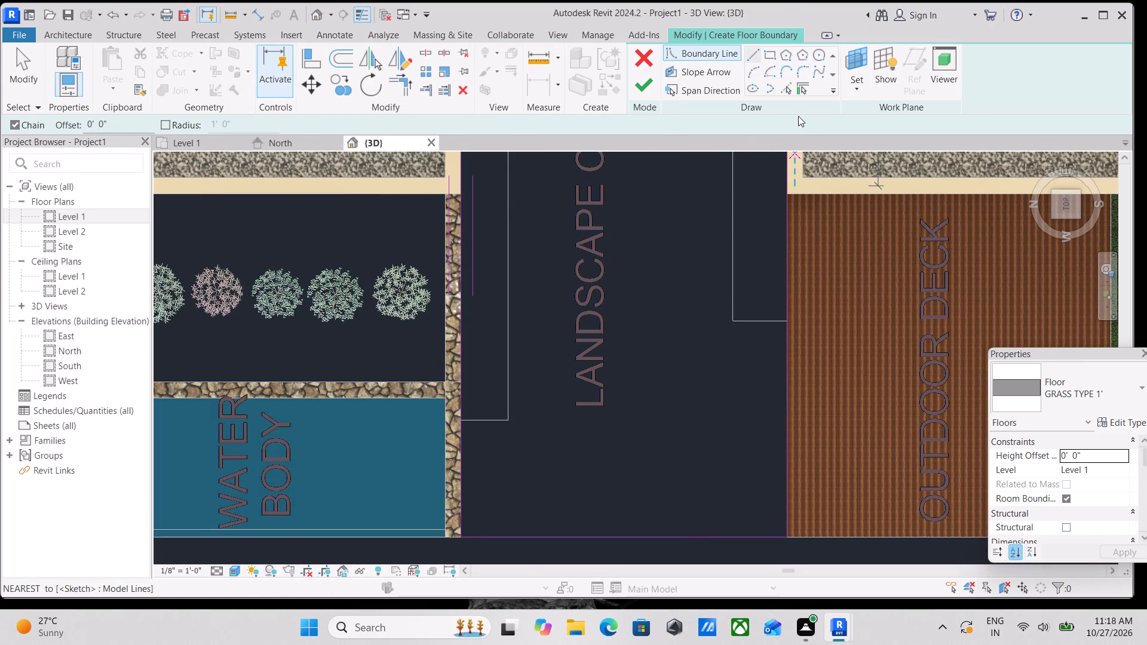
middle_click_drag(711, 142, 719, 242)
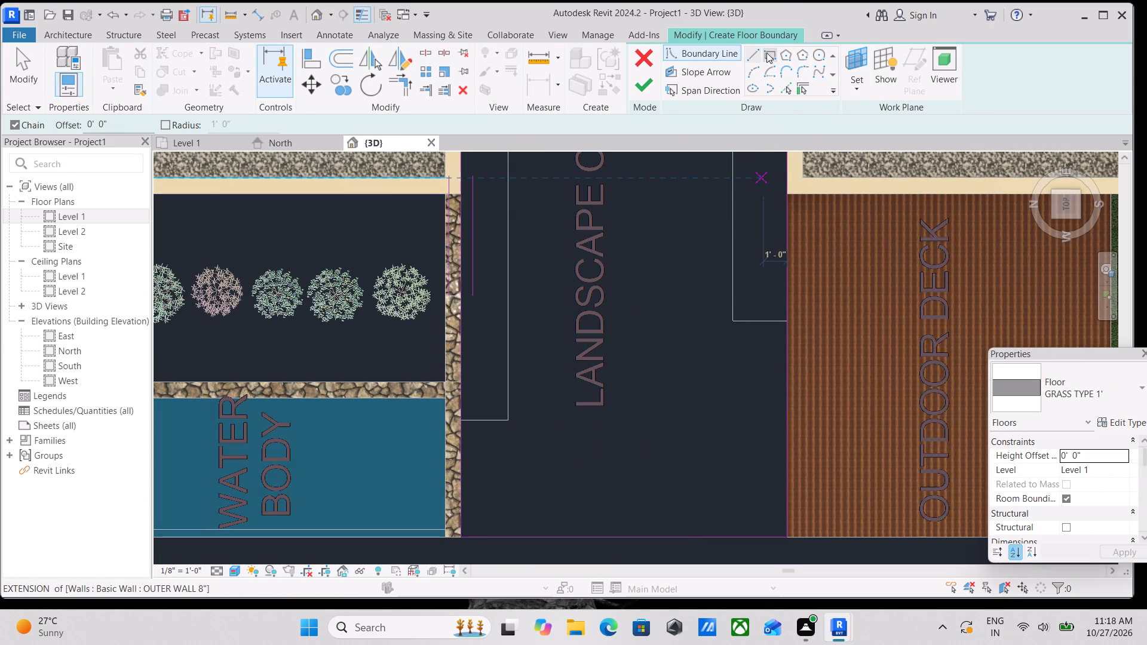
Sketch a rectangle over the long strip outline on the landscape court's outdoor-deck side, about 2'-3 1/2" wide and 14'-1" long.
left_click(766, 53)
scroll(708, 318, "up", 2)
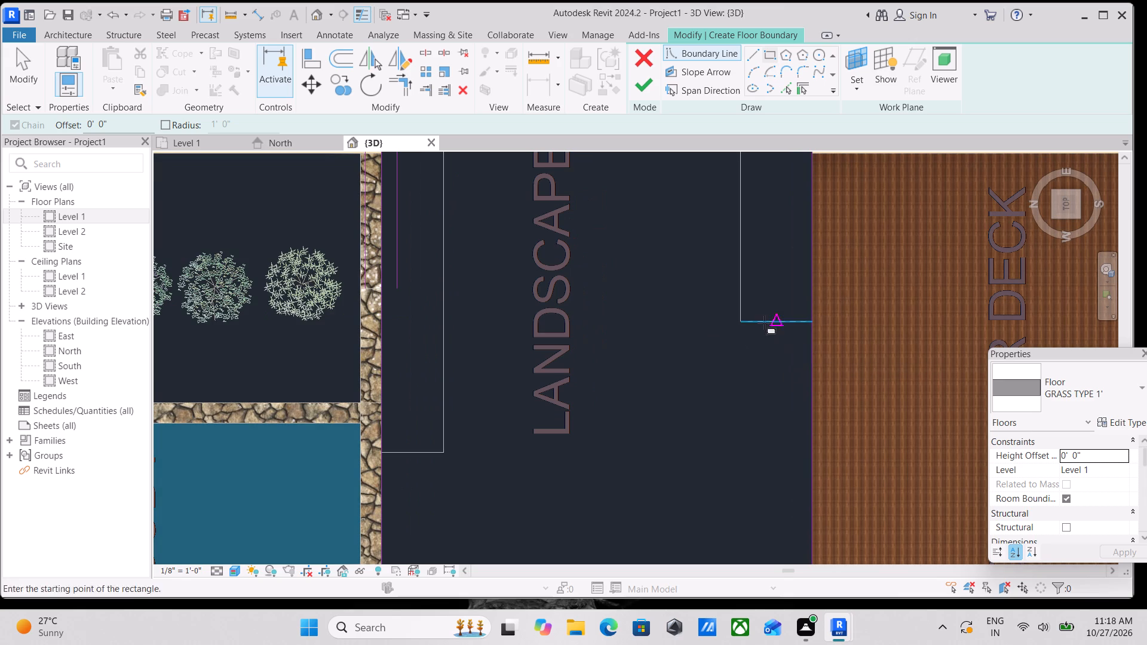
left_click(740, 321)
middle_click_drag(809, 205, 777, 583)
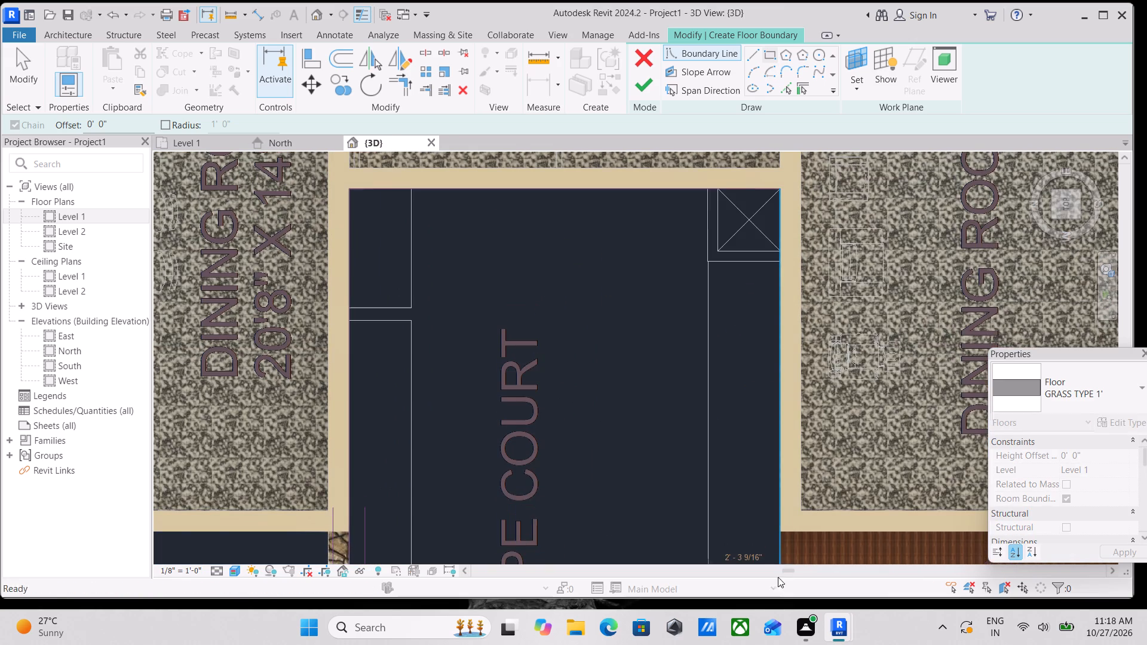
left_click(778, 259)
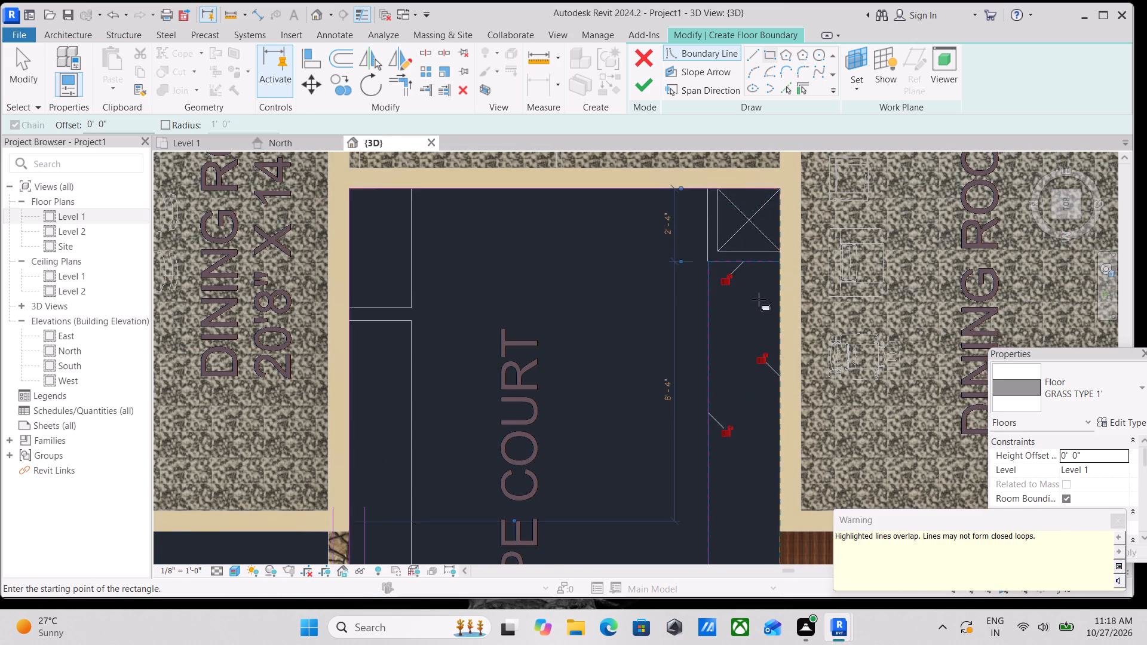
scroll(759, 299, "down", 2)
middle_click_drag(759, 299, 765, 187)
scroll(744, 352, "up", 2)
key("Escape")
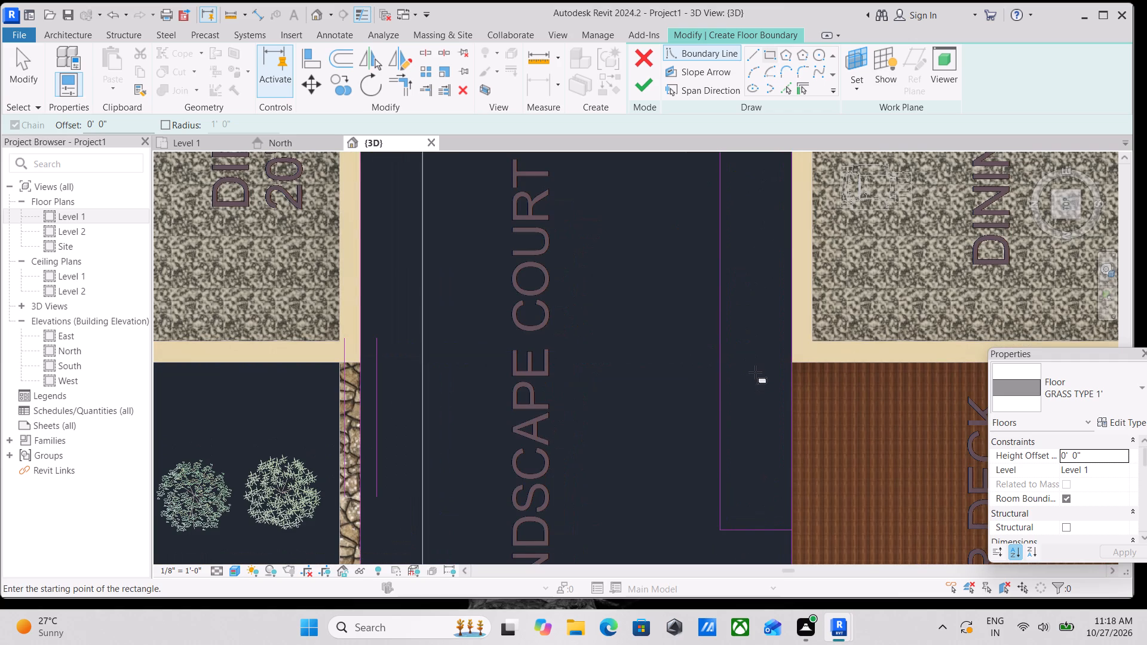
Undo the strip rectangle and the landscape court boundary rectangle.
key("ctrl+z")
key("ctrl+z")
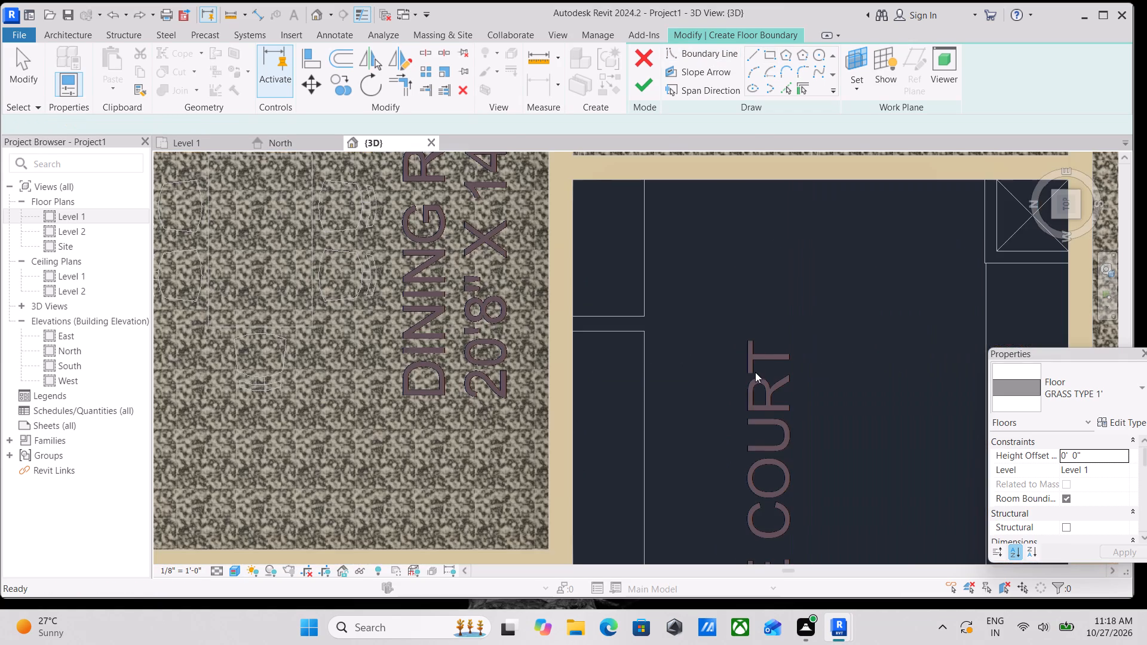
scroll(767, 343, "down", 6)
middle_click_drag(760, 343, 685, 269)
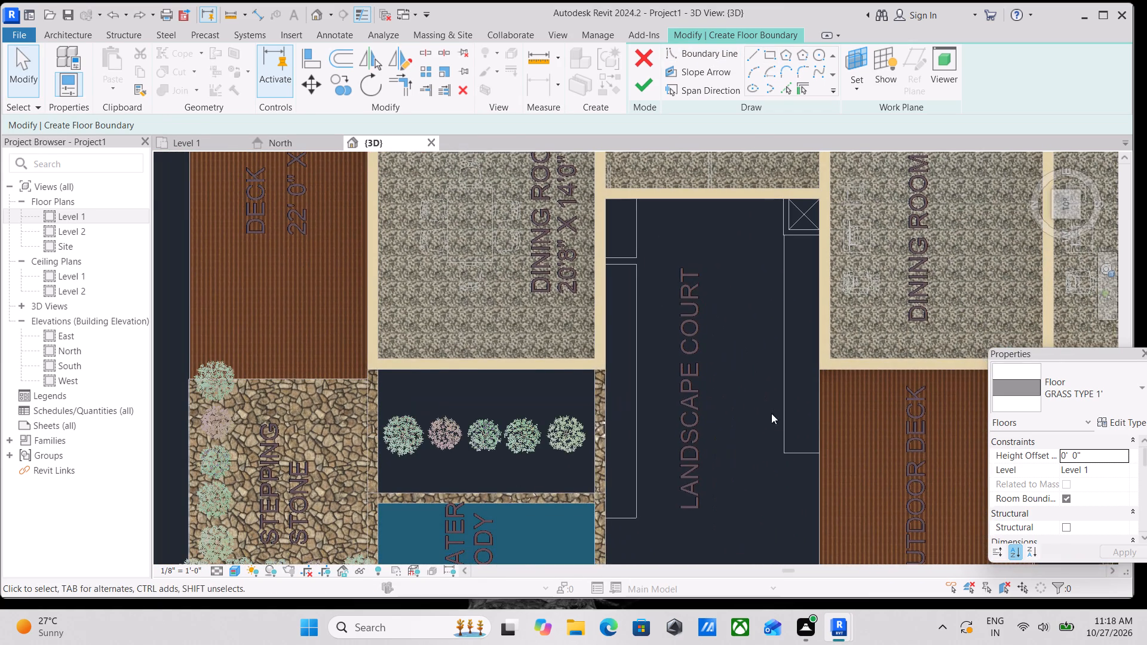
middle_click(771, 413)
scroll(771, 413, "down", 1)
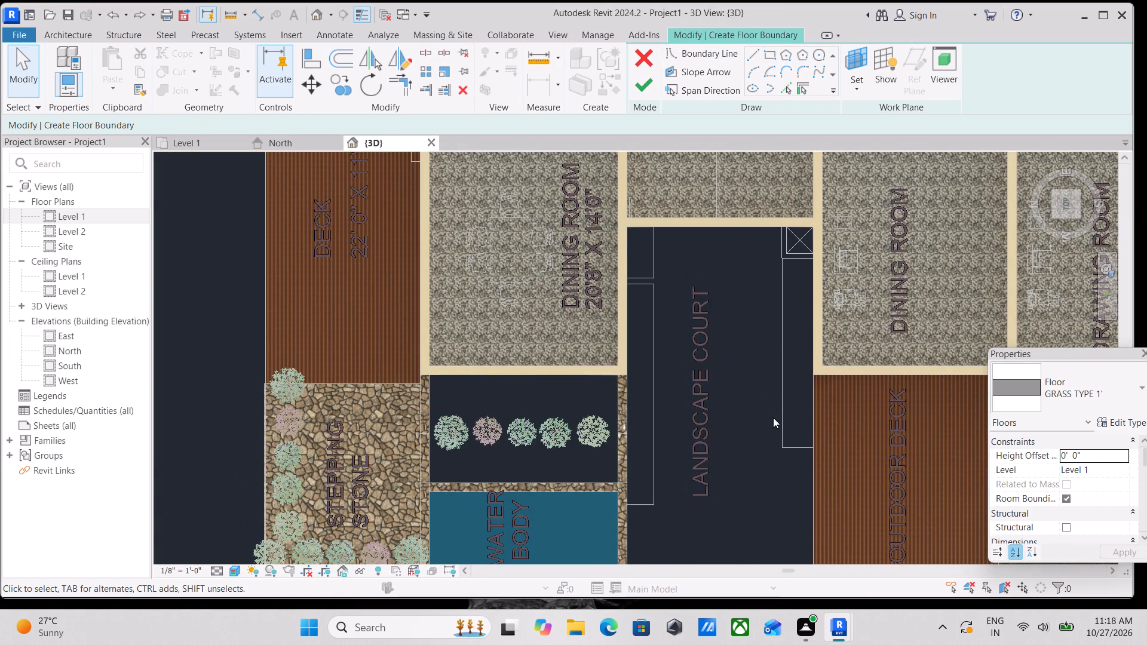
Sketch a rectangular floor boundary around the whole landscape court, from the inner house wall corner to the plot line beside the outdoor deck.
scroll(775, 389, "down", 1)
middle_click_drag(772, 364, 769, 342)
left_click(768, 54)
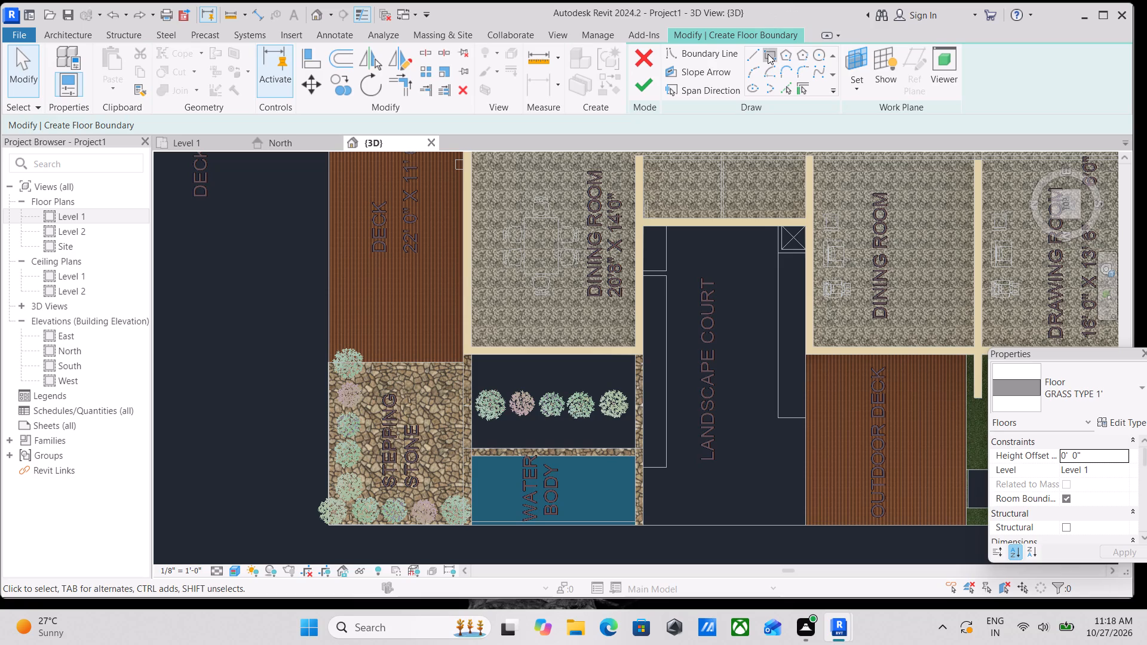
middle_click_drag(730, 263, 671, 175)
middle_click_drag(632, 183, 631, 277)
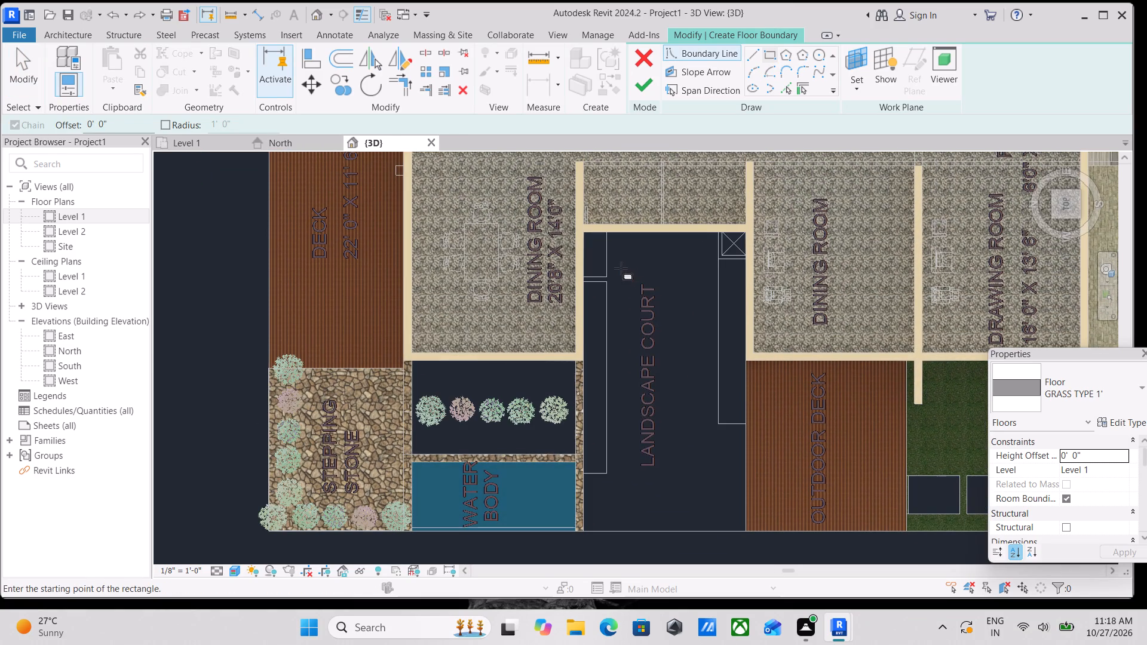
left_click_drag(588, 236, 593, 253)
middle_click_drag(700, 449, 691, 299)
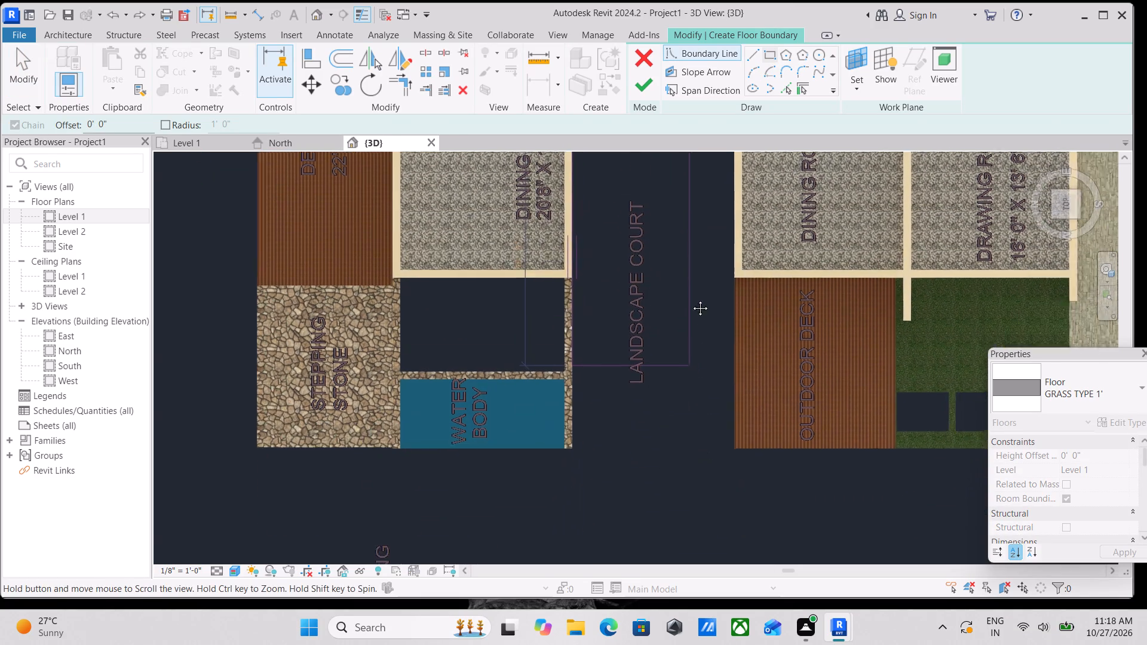
middle_click_drag(691, 299, 688, 242)
left_click(736, 321)
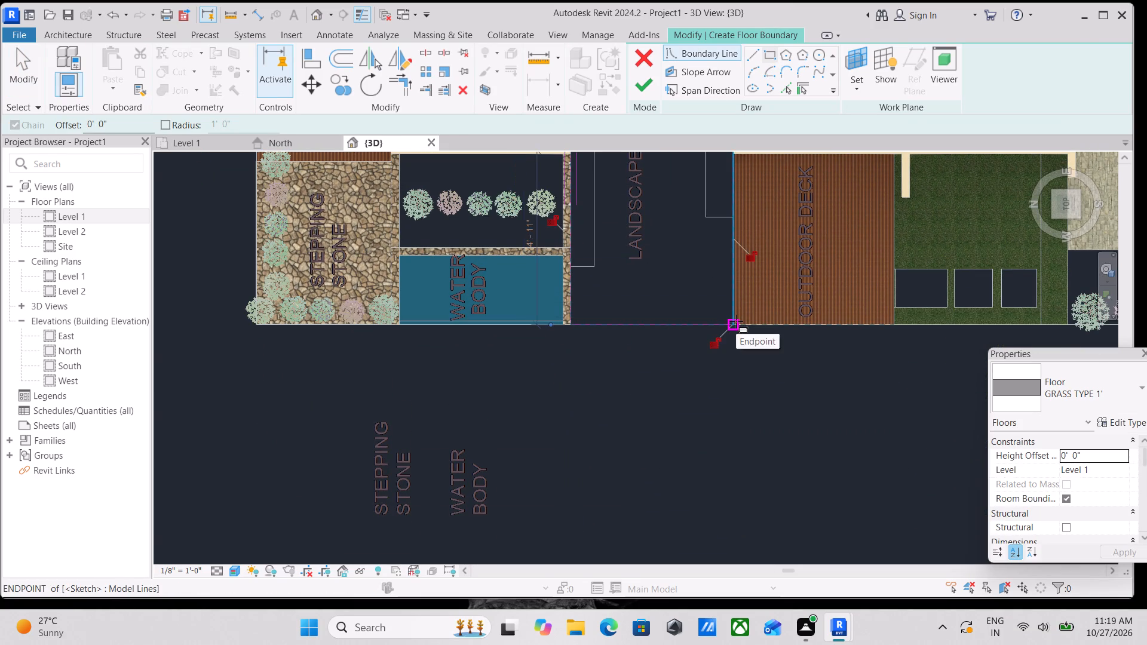
Sketch a rectangle with a 0.7" inward offset, about 2'-2" wide, over the long strip outline on the court's outdoor-deck side.
middle_click_drag(737, 324, 806, 584)
scroll(725, 317, "down", 2)
middle_click_drag(725, 317, 735, 423)
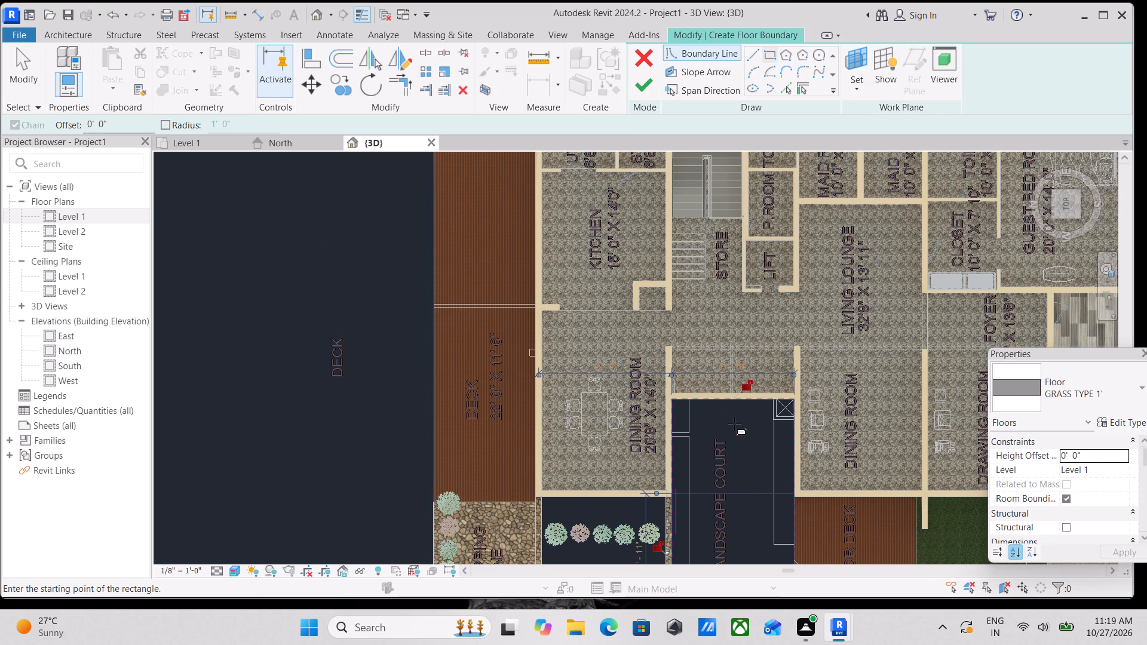
middle_click_drag(727, 416, 718, 367)
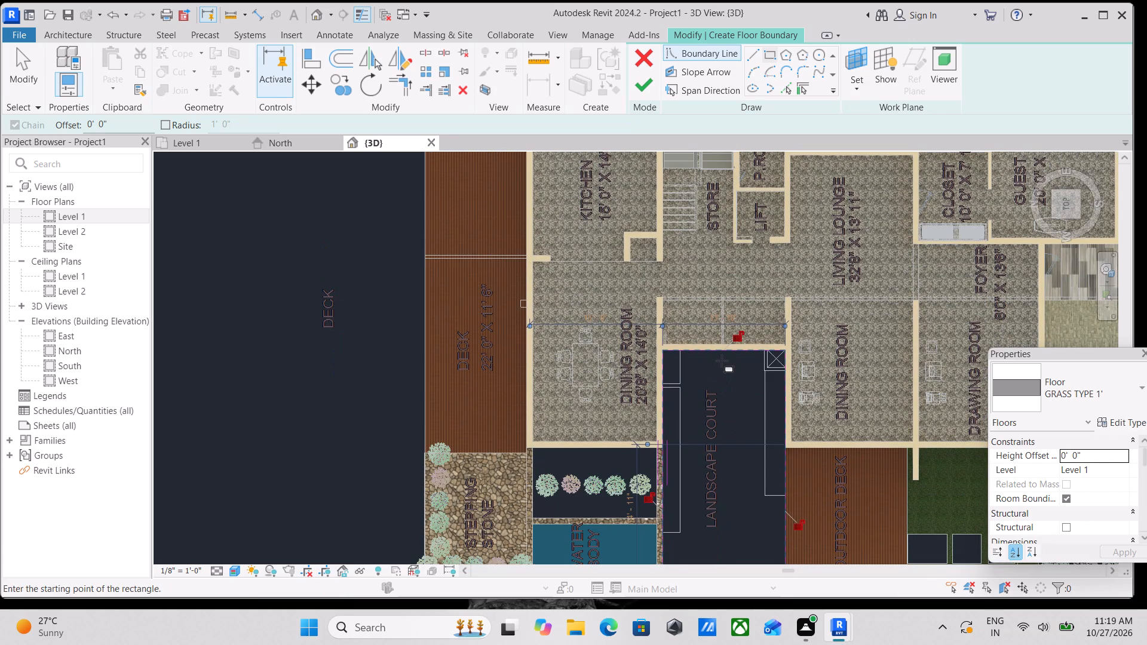
scroll(763, 509, "up", 7)
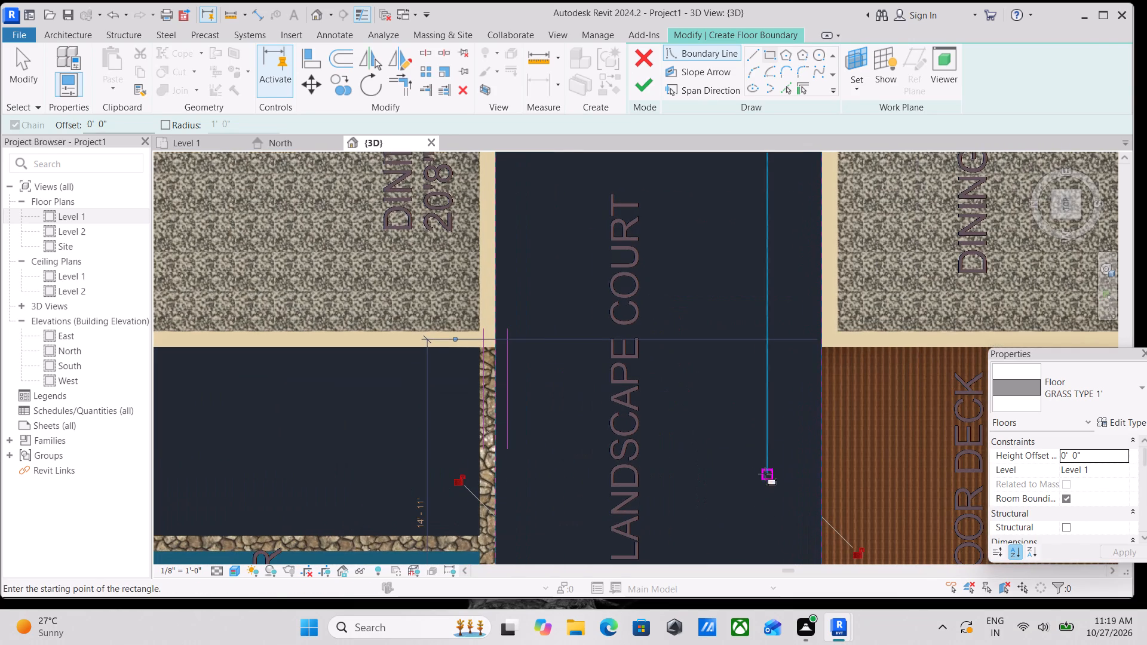
left_click_drag(126, 125, 81, 125)
key("0")
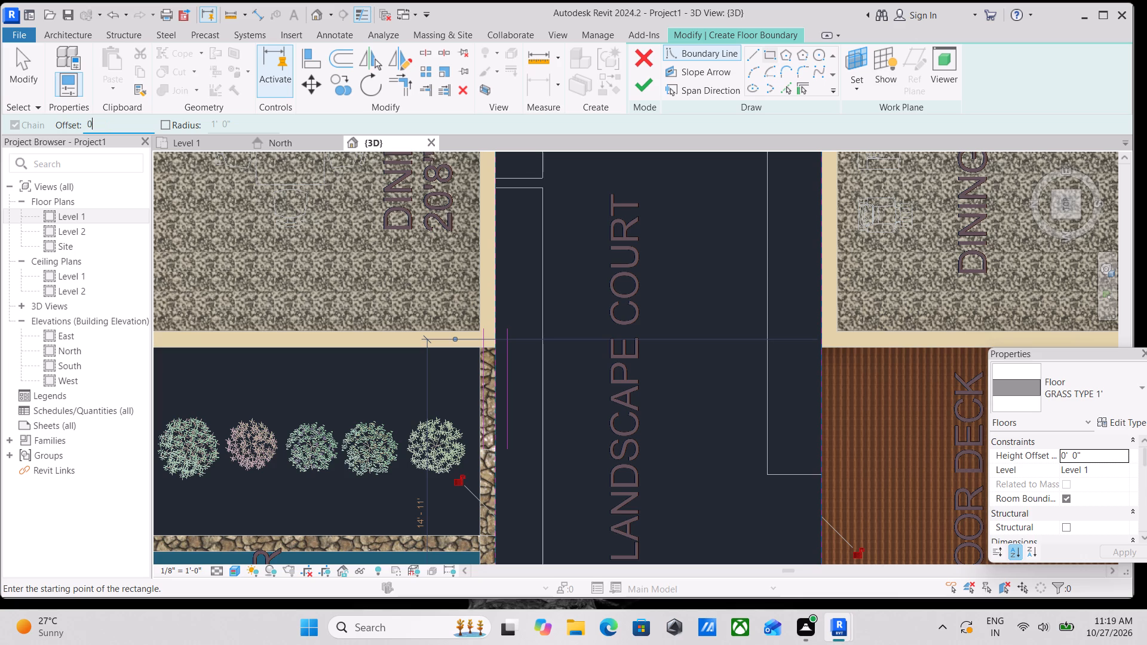
key("period")
key("7")
key("shift+quotedbl")
key("Return")
left_click(770, 473)
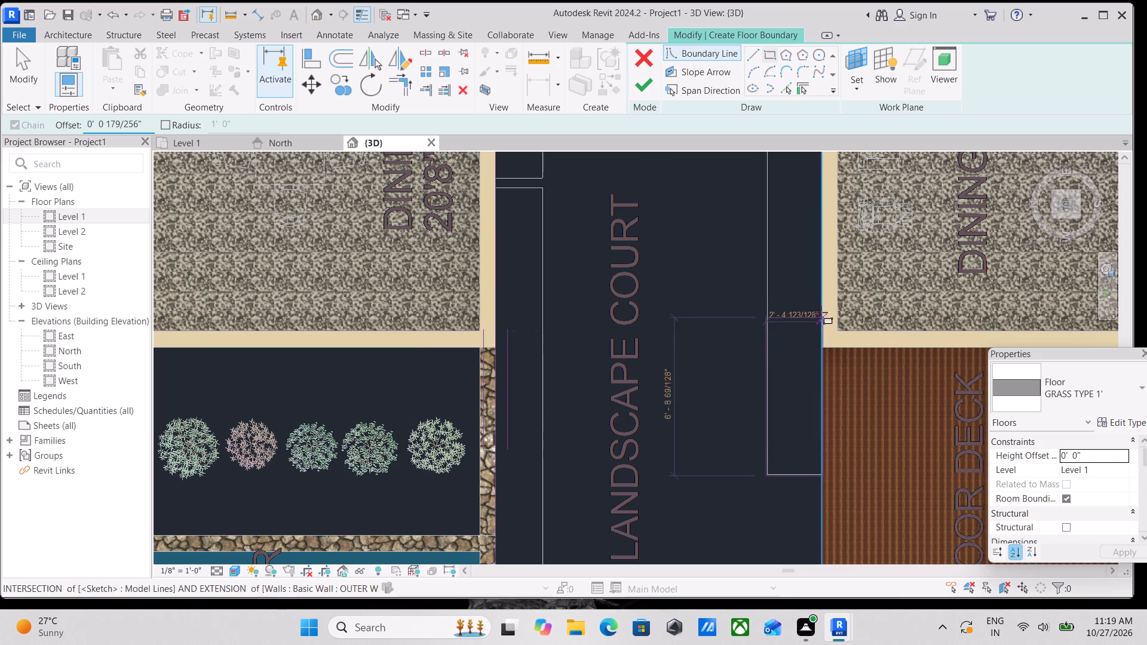
scroll(816, 226, "down", 1)
middle_click_drag(816, 226, 824, 400)
scroll(833, 330, "up", 3)
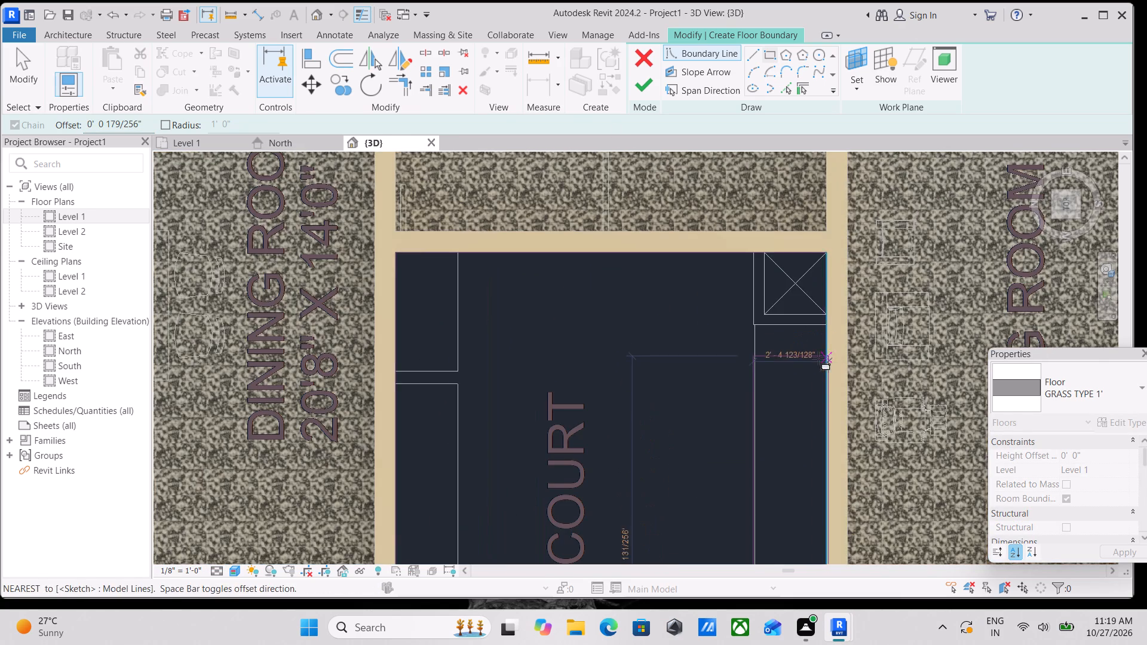
scroll(817, 349, "up", 6)
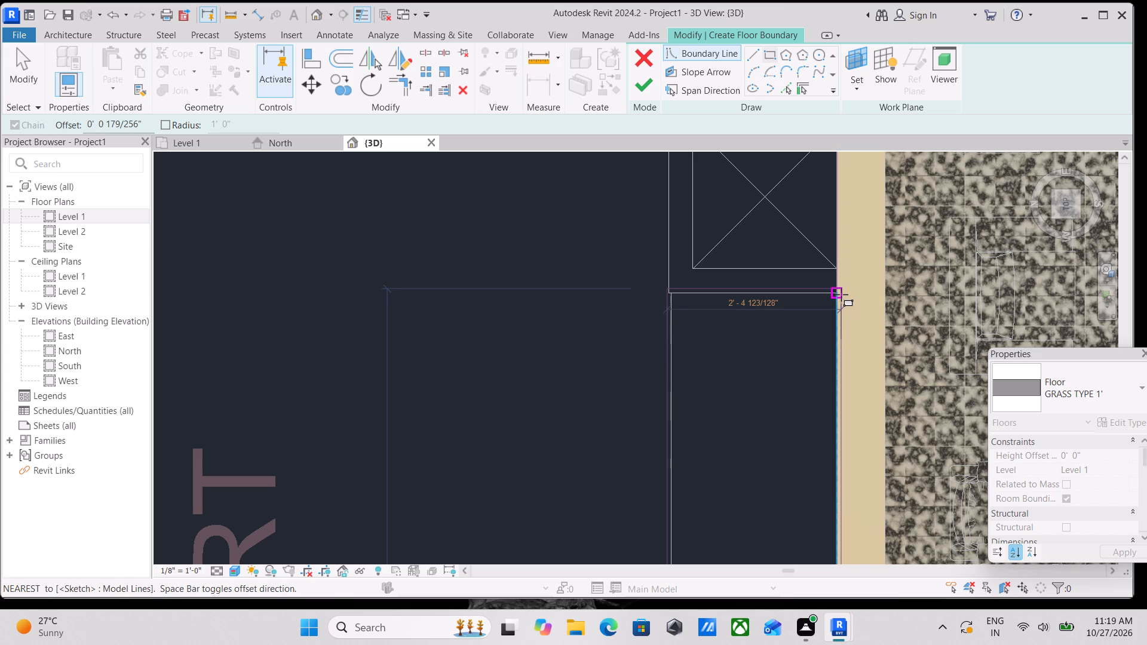
scroll(841, 294, "up", 3)
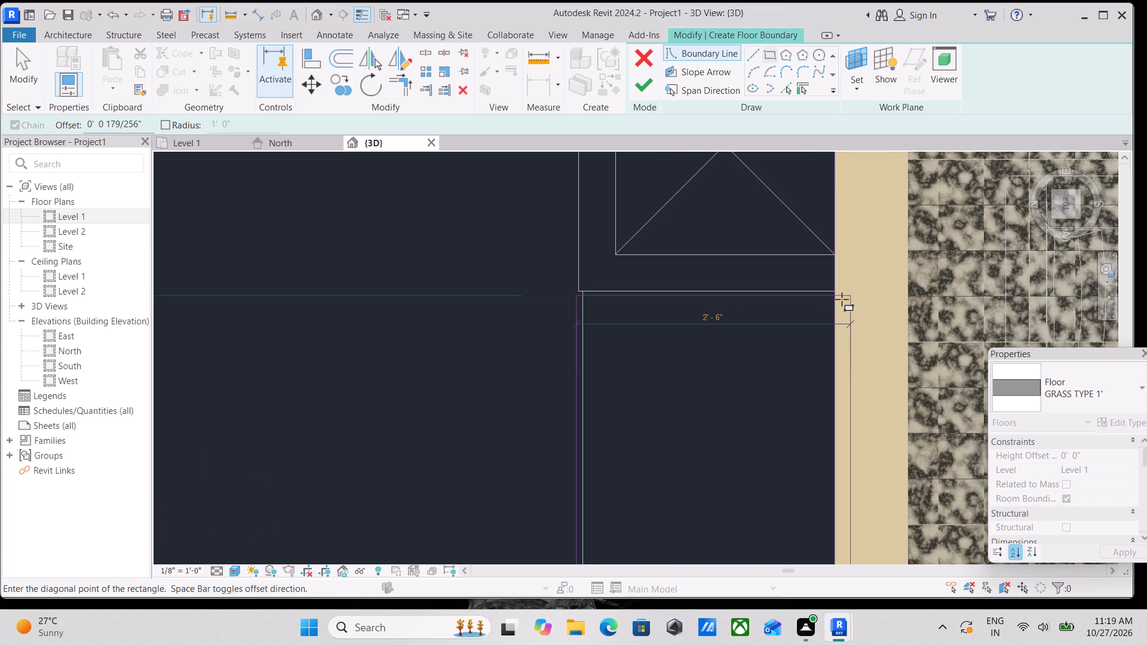
key("space")
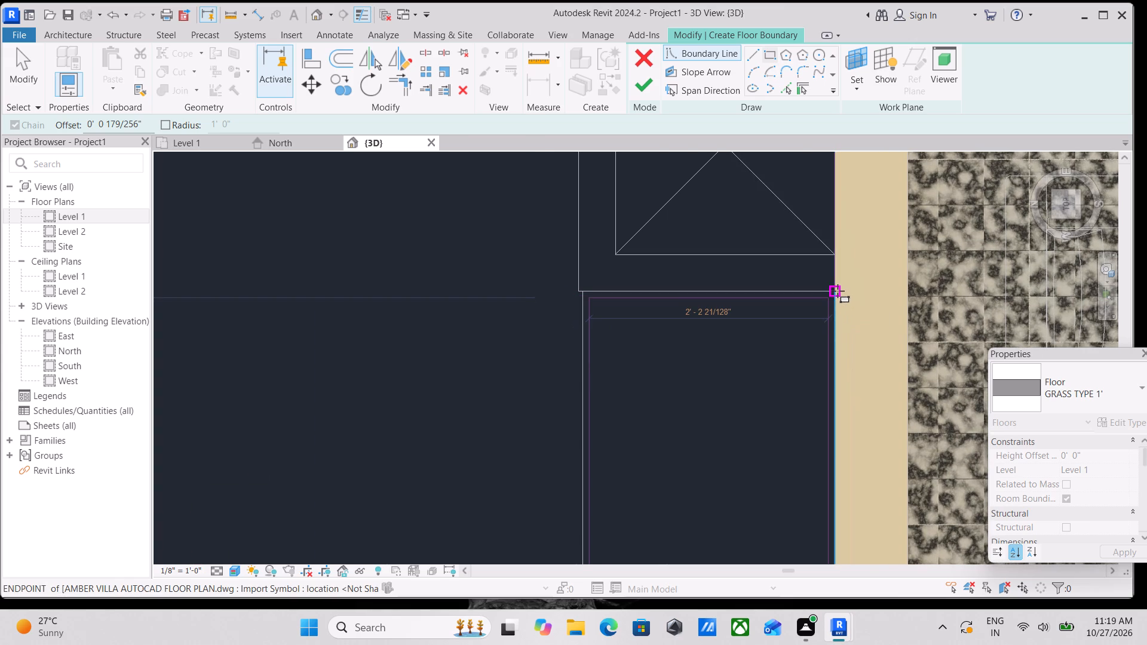
left_click(838, 289)
Sketch an inward-offset rectangle over the short strip outline in the landscape court's corner beside the 20'8" x 14'0" dining room.
scroll(445, 241, "down", 3)
middle_click_drag(449, 240, 807, 88)
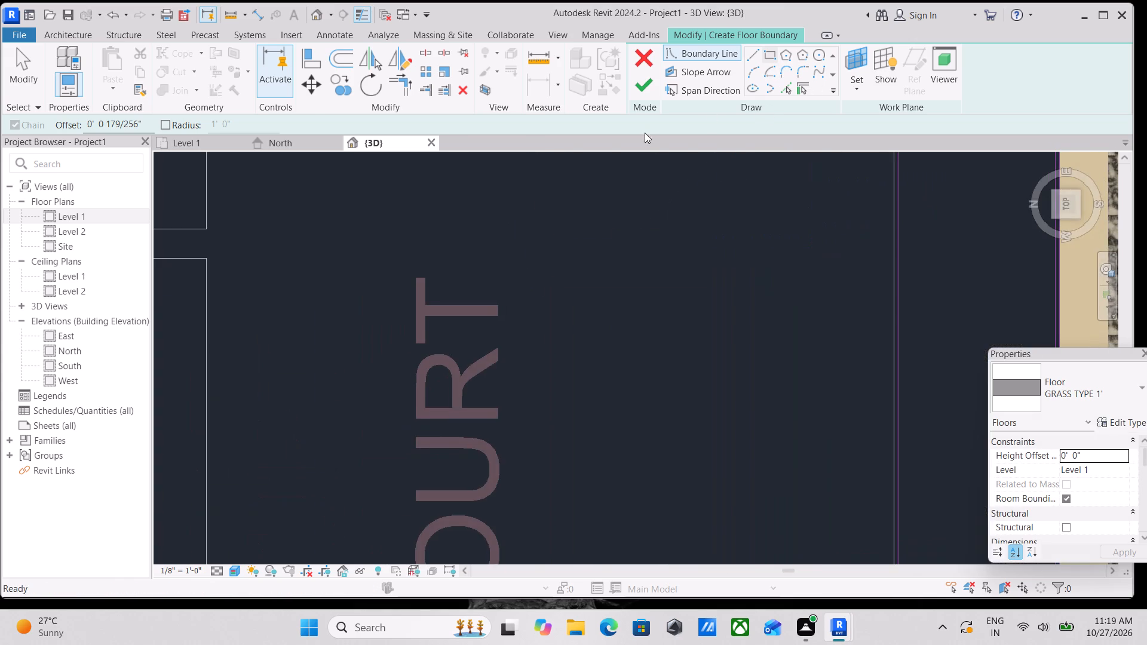
scroll(482, 251, "down", 3)
scroll(424, 426, "down", 2)
middle_click_drag(422, 411, 618, 239)
middle_click_drag(500, 420, 602, 265)
scroll(540, 358, "down", 1)
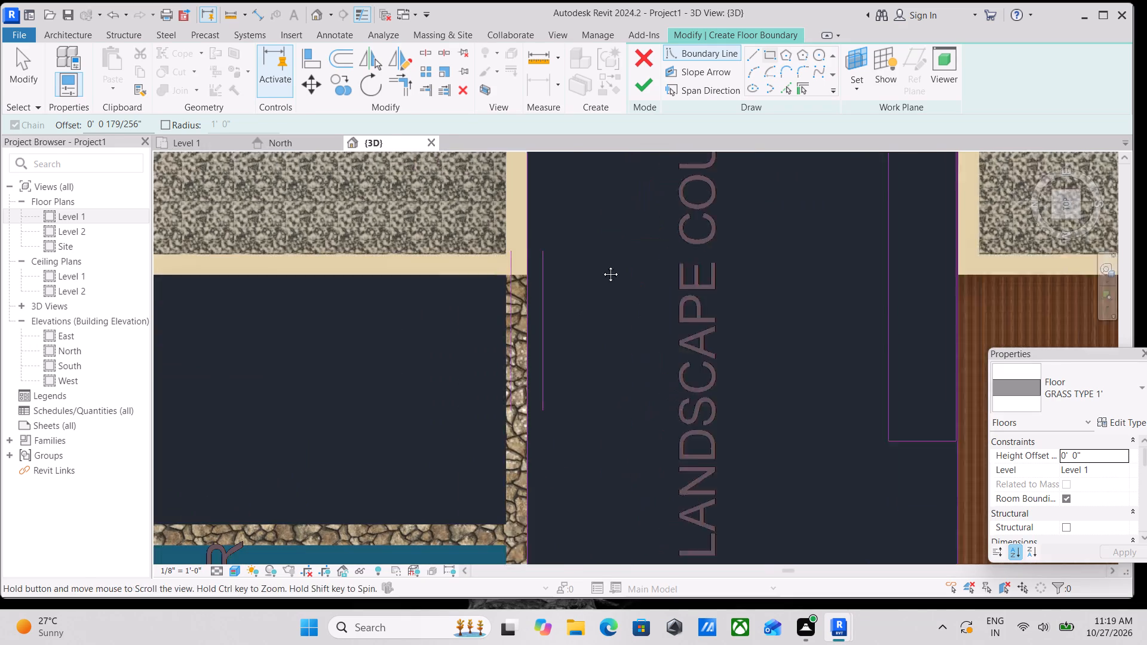
middle_click_drag(602, 265, 612, 256)
scroll(628, 245, "down", 1)
middle_click_drag(628, 245, 711, 560)
scroll(717, 332, "up", 1)
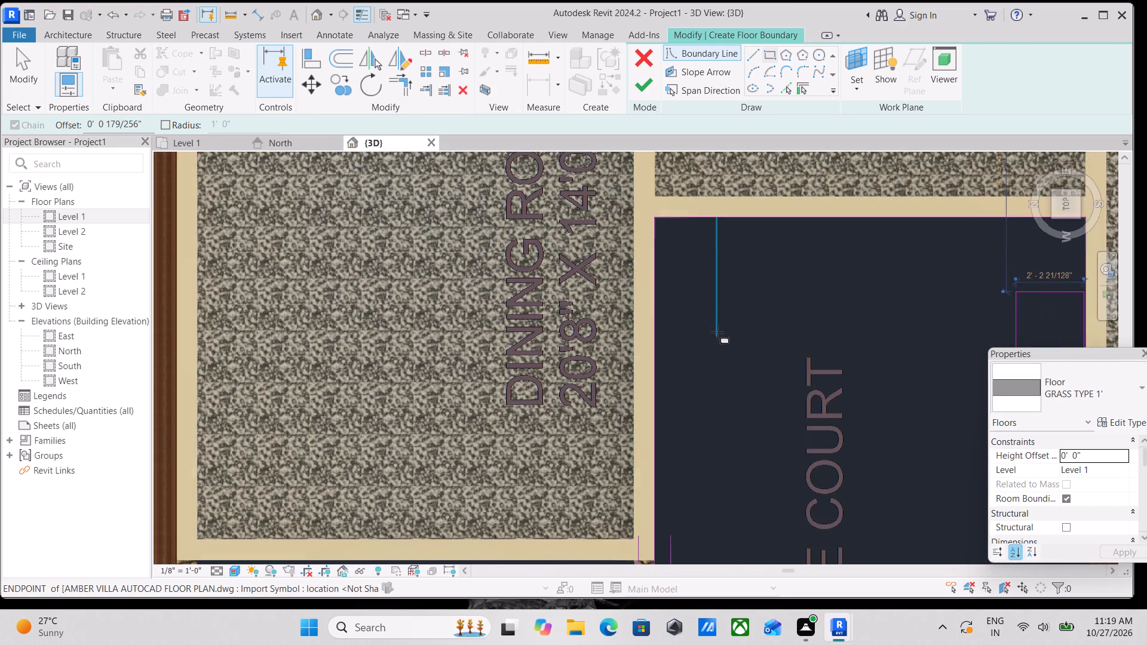
scroll(717, 332, "up", 1)
left_click(716, 334)
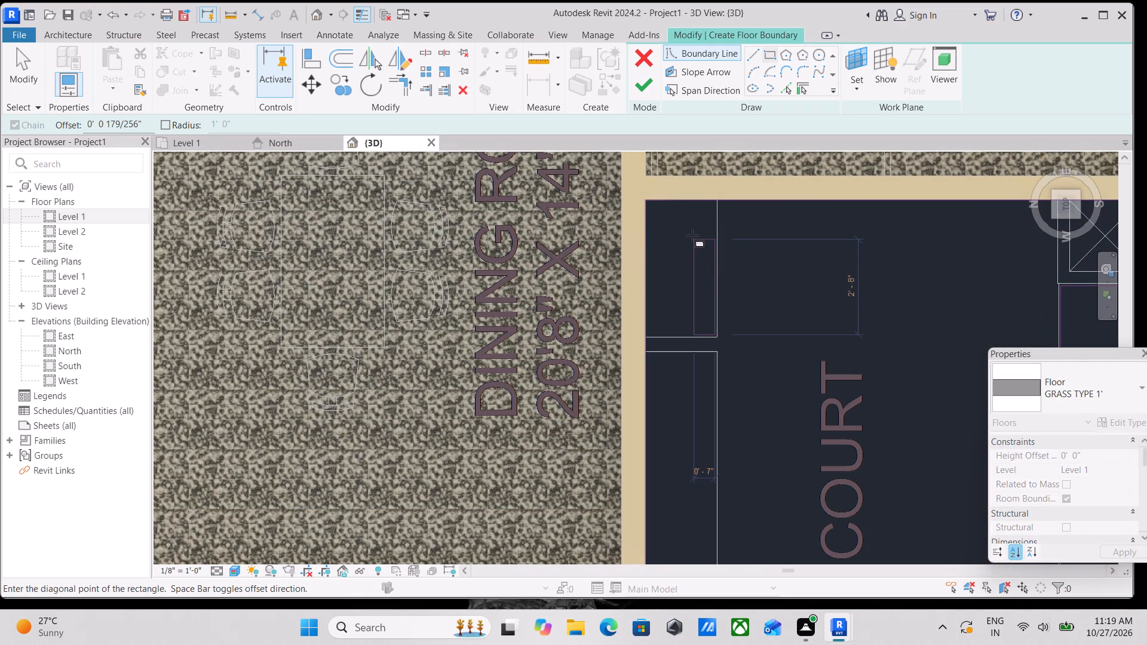
scroll(692, 235, "up", 2)
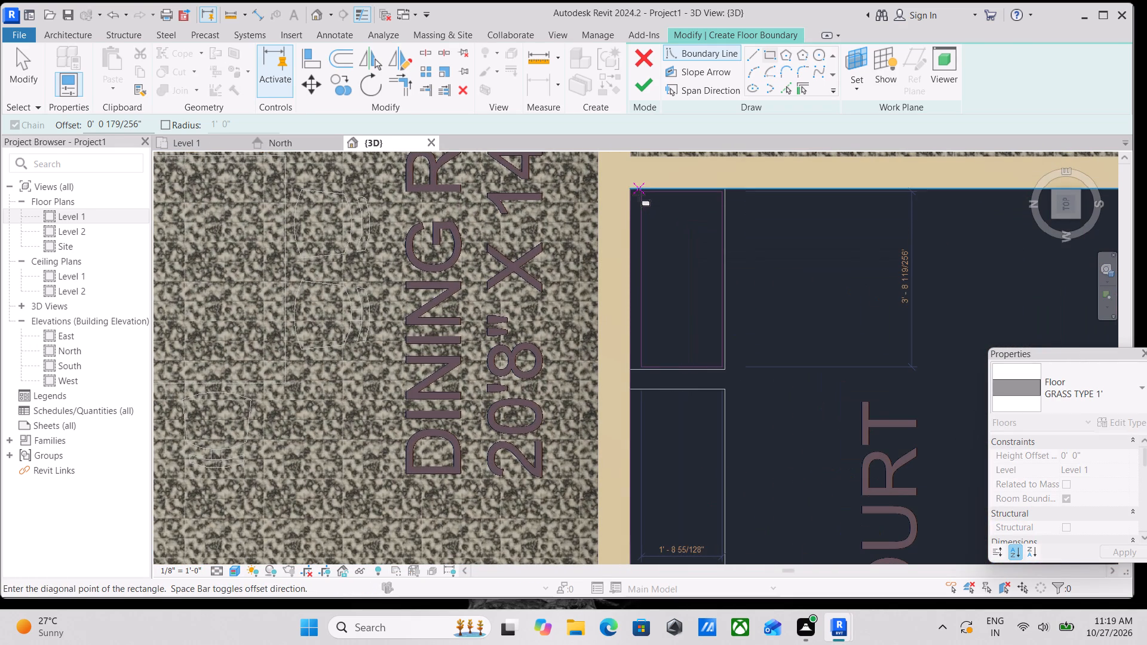
left_click(636, 193)
Sketch an inward-offset rectangle, about 1'-10 1/2" wide, over the longer strip outline along the court's water-body side.
scroll(693, 318, "down", 2)
middle_click_drag(685, 304, 680, 57)
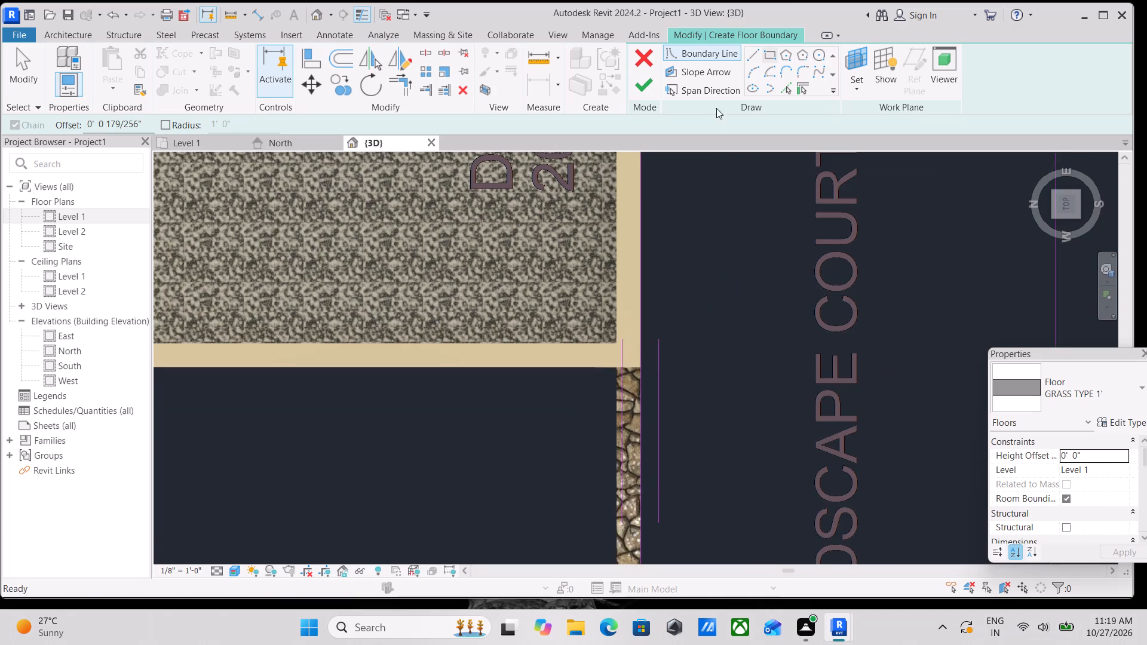
scroll(729, 576, "down", 1)
middle_click_drag(725, 523, 746, 403)
scroll(756, 419, "down", 4)
middle_click_drag(756, 423, 781, 330)
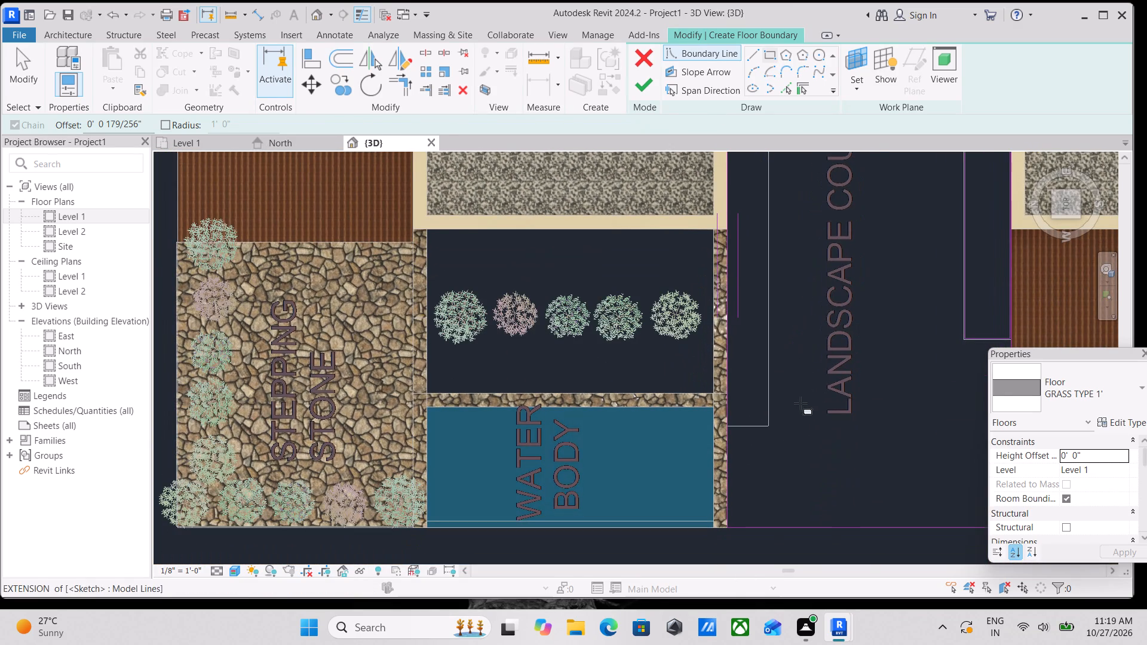
left_click(771, 429)
middle_click_drag(722, 322, 757, 391)
middle_click_drag(777, 274, 780, 330)
scroll(772, 241, "up", 3)
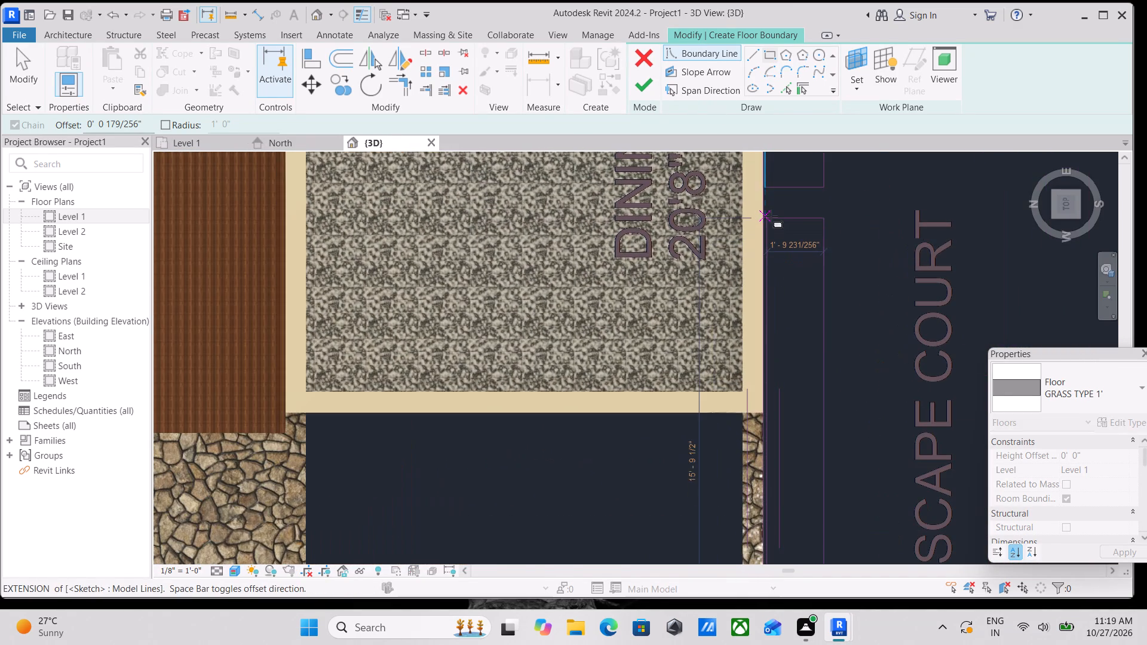
middle_click_drag(771, 208, 771, 244)
scroll(771, 244, "up", 2)
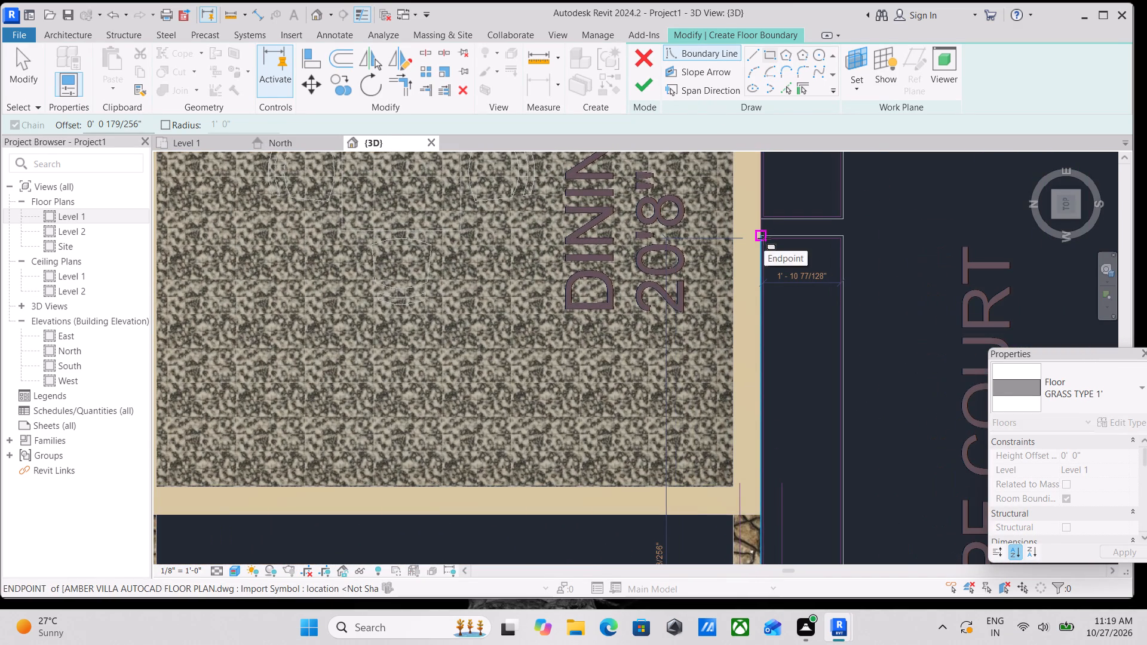
left_click(764, 238)
Finish the landscape court's grass floor sketch with its three strip cutouts and deselect the floor.
scroll(848, 251, "up", 3)
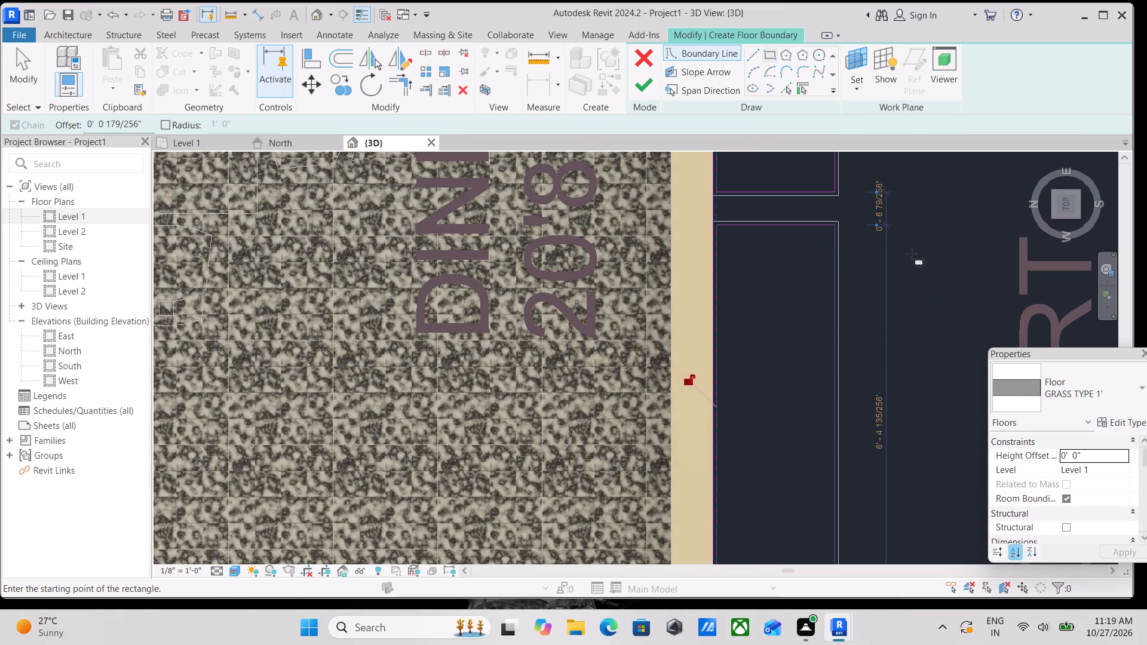
scroll(892, 238, "down", 1)
middle_click_drag(892, 241, 887, 459)
scroll(880, 265, "down", 2)
middle_click_drag(880, 265, 756, 244)
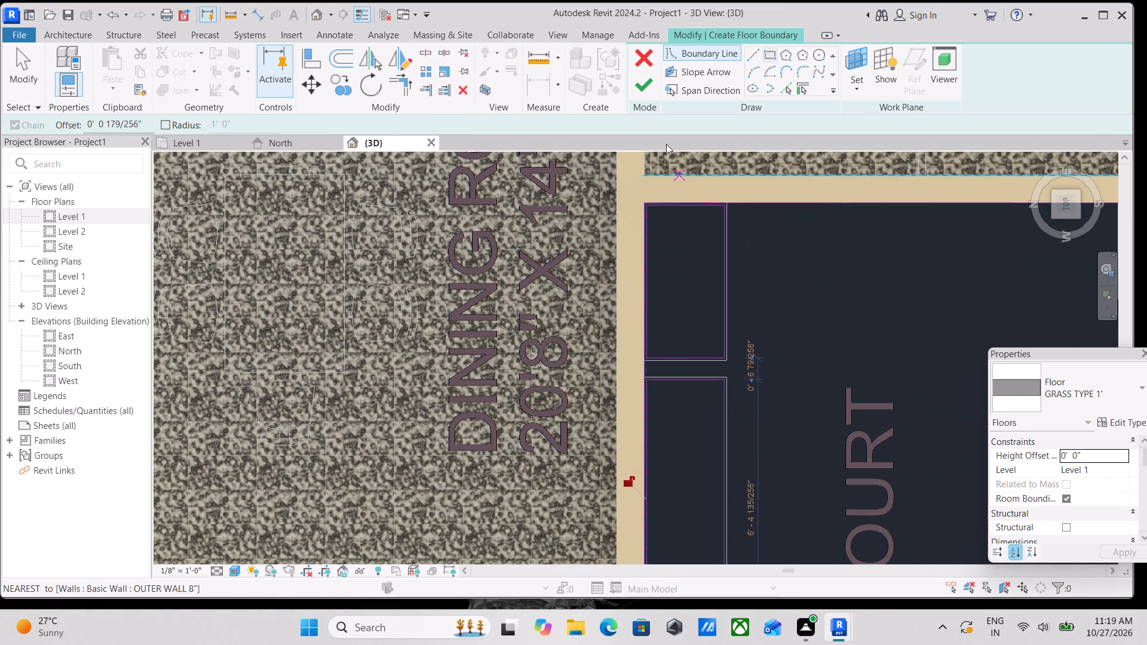
left_click(643, 91)
scroll(887, 303, "down", 4)
middle_click_drag(887, 303, 720, 268)
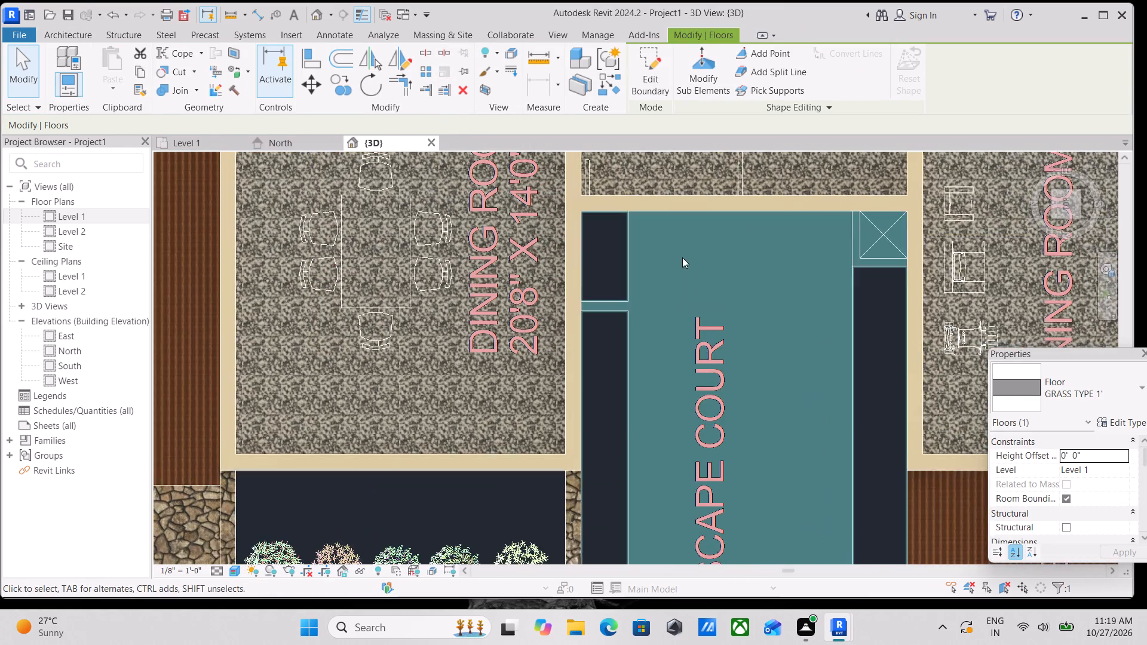
scroll(698, 289, "down", 2)
middle_click_drag(698, 289, 654, 182)
key("Escape")
Examine the landscape court's grass floor and its strip openings against the imported plan.
scroll(697, 322, "down", 2)
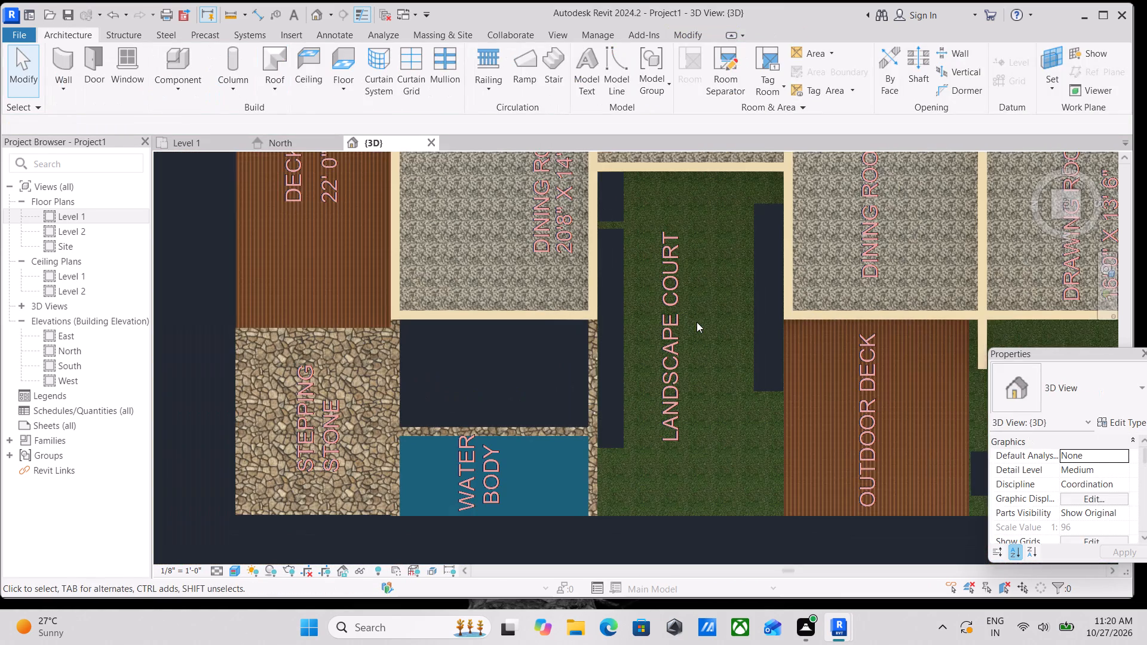
middle_click_drag(697, 322, 701, 303)
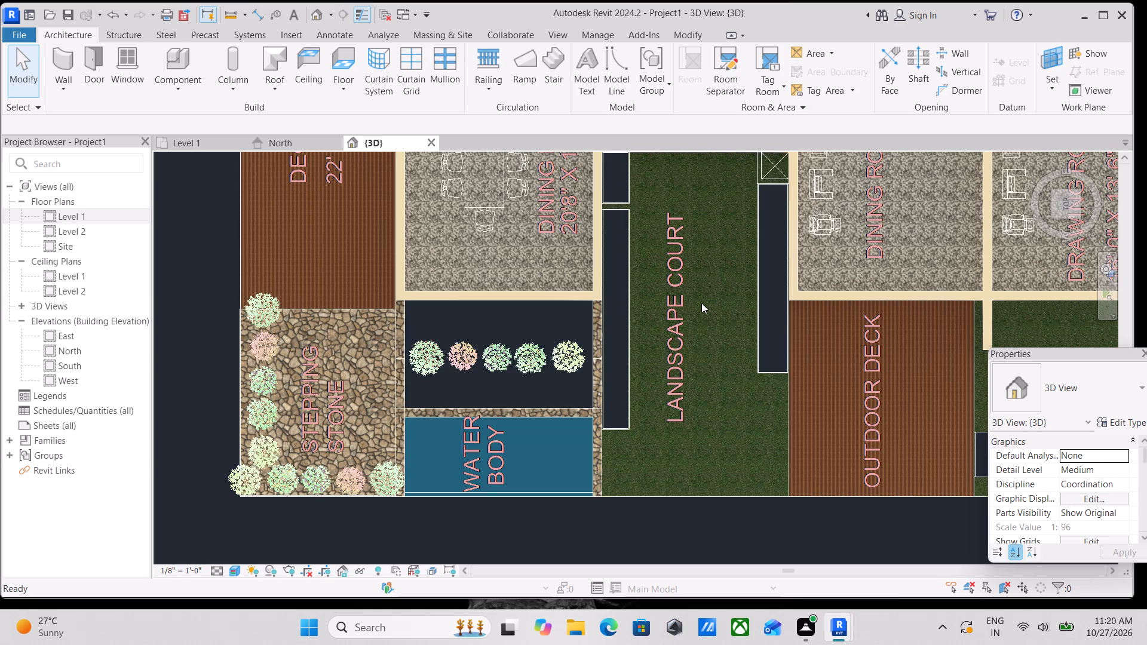
scroll(727, 295, "down", 3)
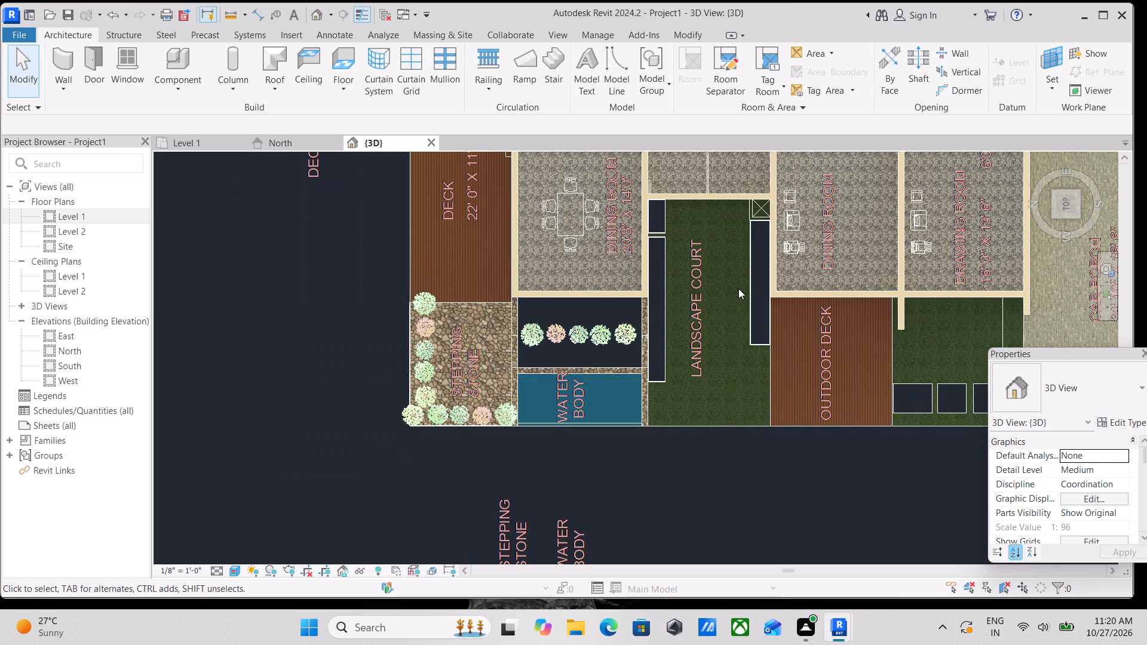
scroll(709, 387, "up", 4)
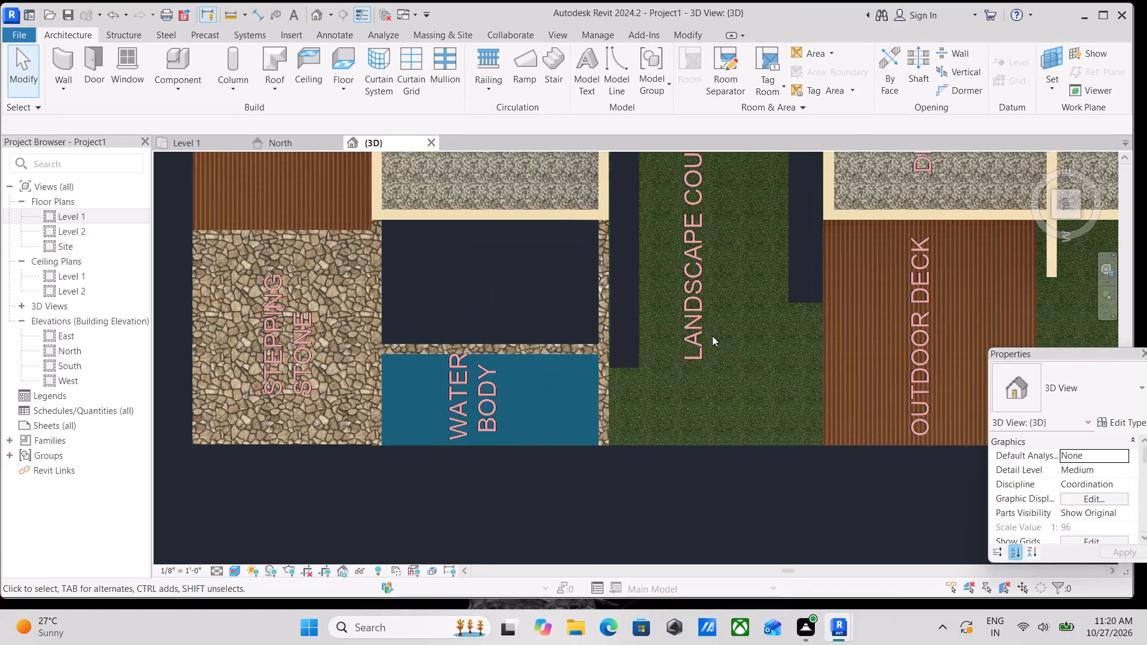
scroll(712, 336, "down", 2)
middle_click_drag(712, 336, 681, 456)
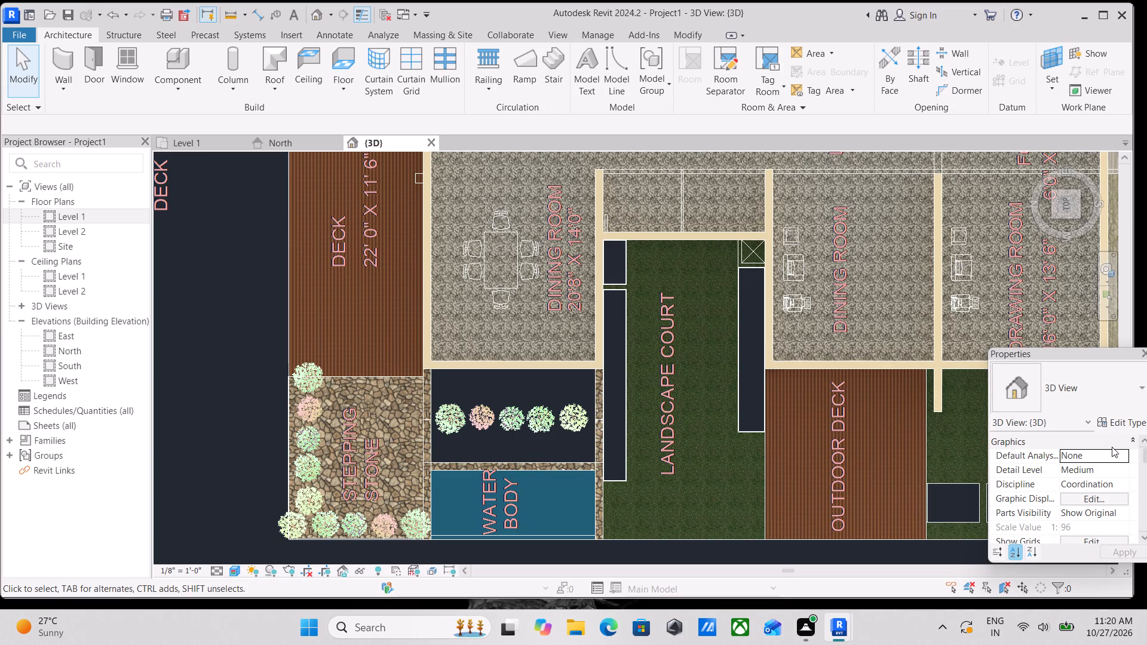
scroll(755, 183, "up", 4)
scroll(739, 311, "up", 4)
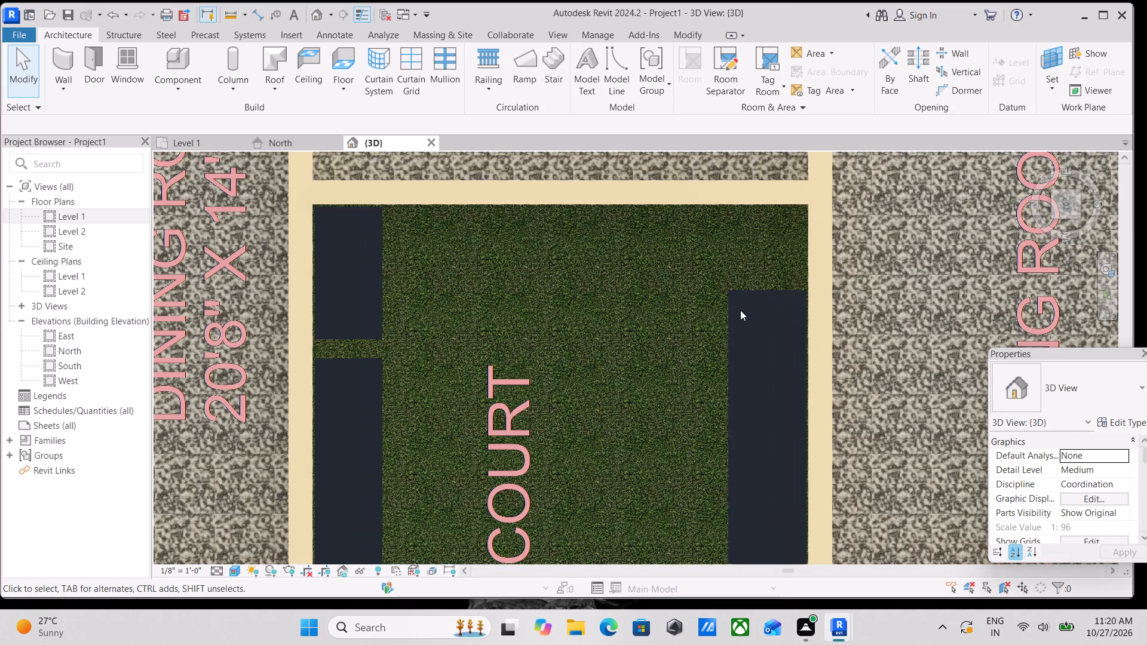
Examine the strip openings and corner squares of the landscape court's grass floor against the imported plan.
scroll(740, 306, "up", 8)
scroll(681, 268, "down", 3)
middle_click_drag(681, 268, 781, 317)
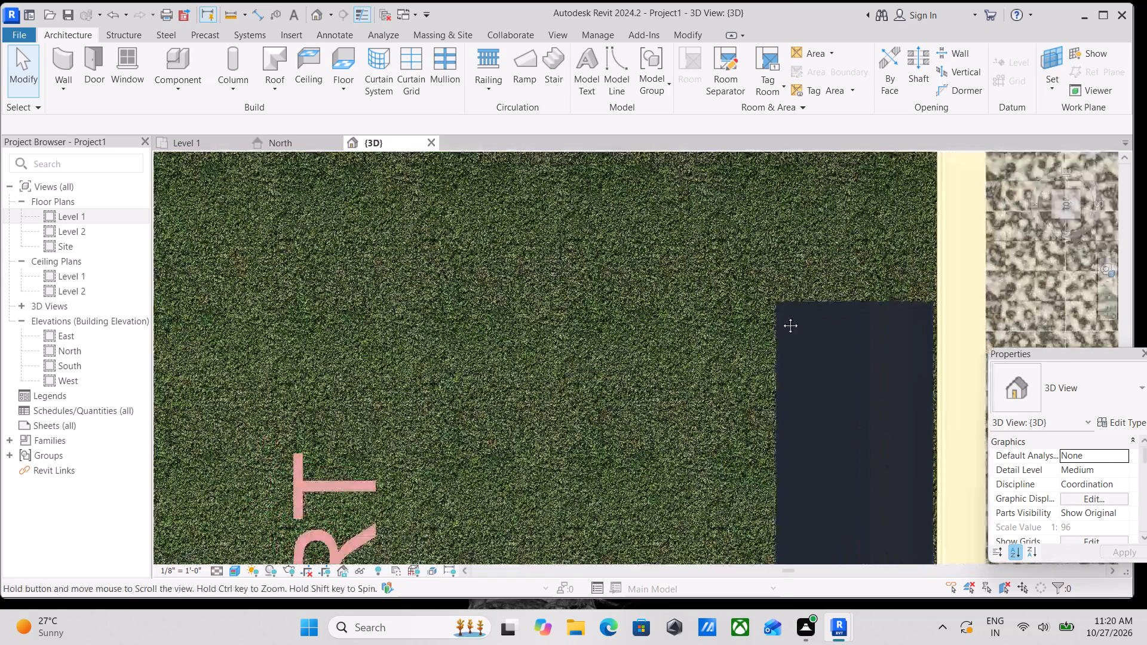
middle_click_drag(781, 317, 804, 324)
scroll(808, 325, "up", 1)
scroll(658, 287, "down", 4)
middle_click_drag(653, 285, 771, 322)
scroll(747, 322, "up", 1)
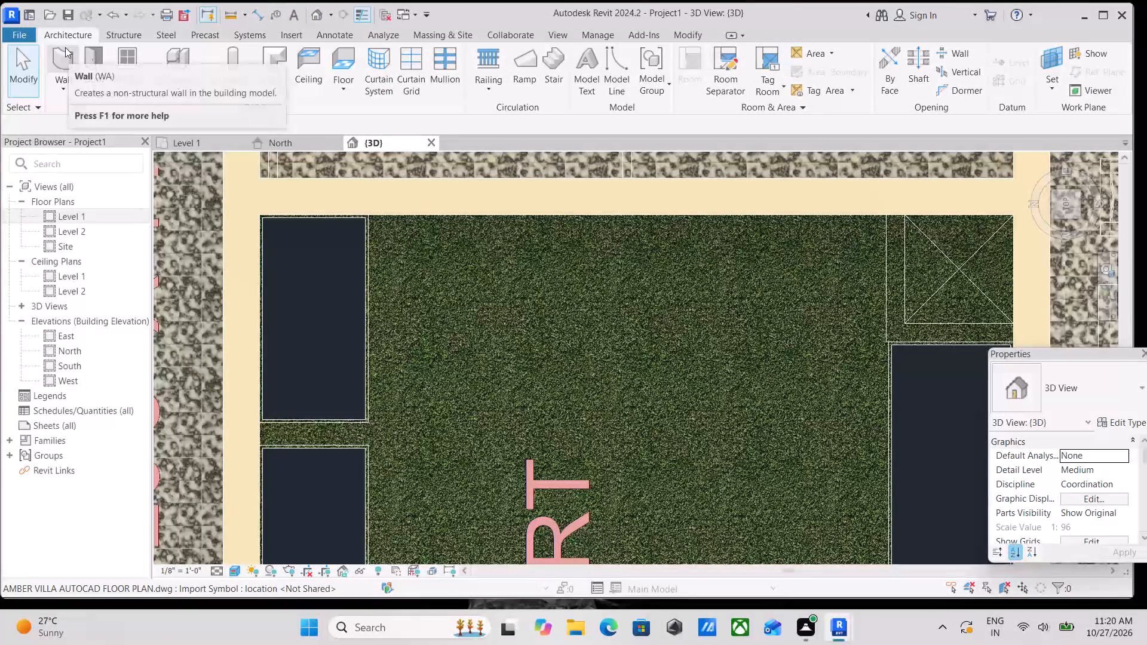
scroll(211, 238, "down", 1)
middle_click_drag(252, 253, 431, 274)
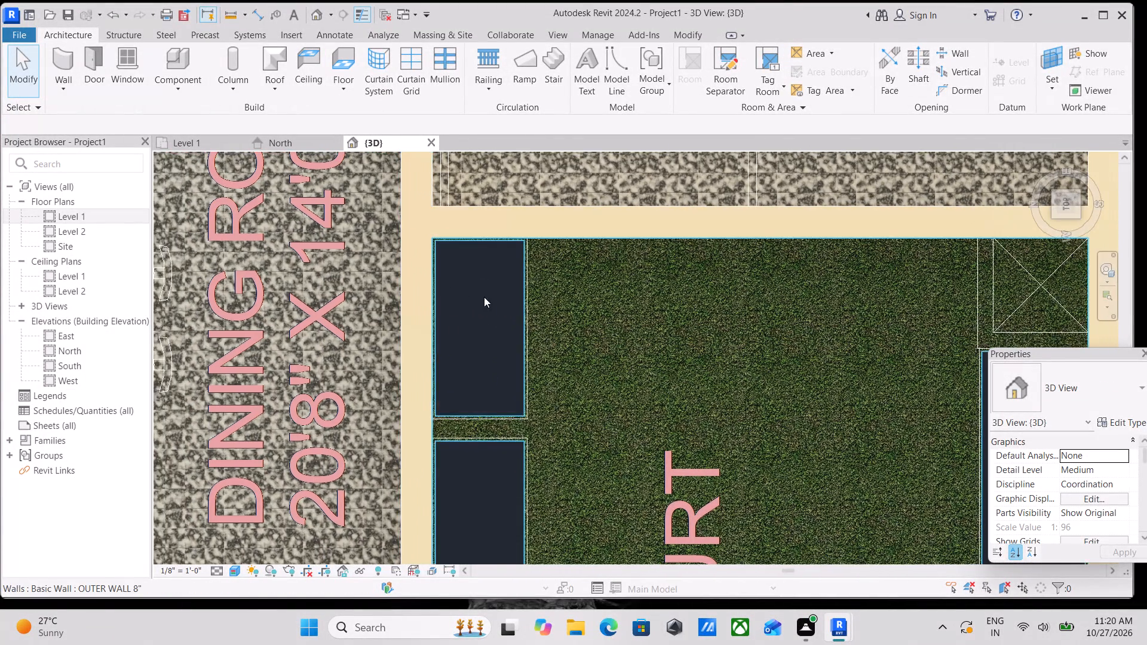
scroll(514, 302, "down", 2)
middle_click_drag(514, 302, 432, 303)
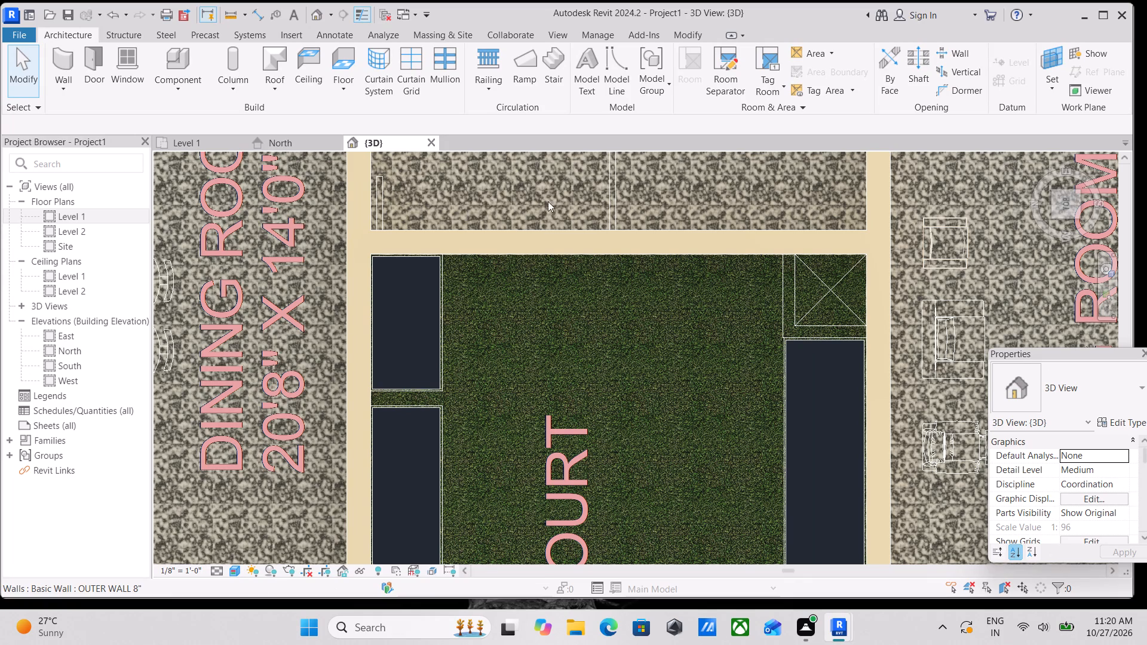
scroll(647, 350, "down", 1)
middle_click_drag(645, 348, 617, 341)
scroll(632, 342, "down", 1)
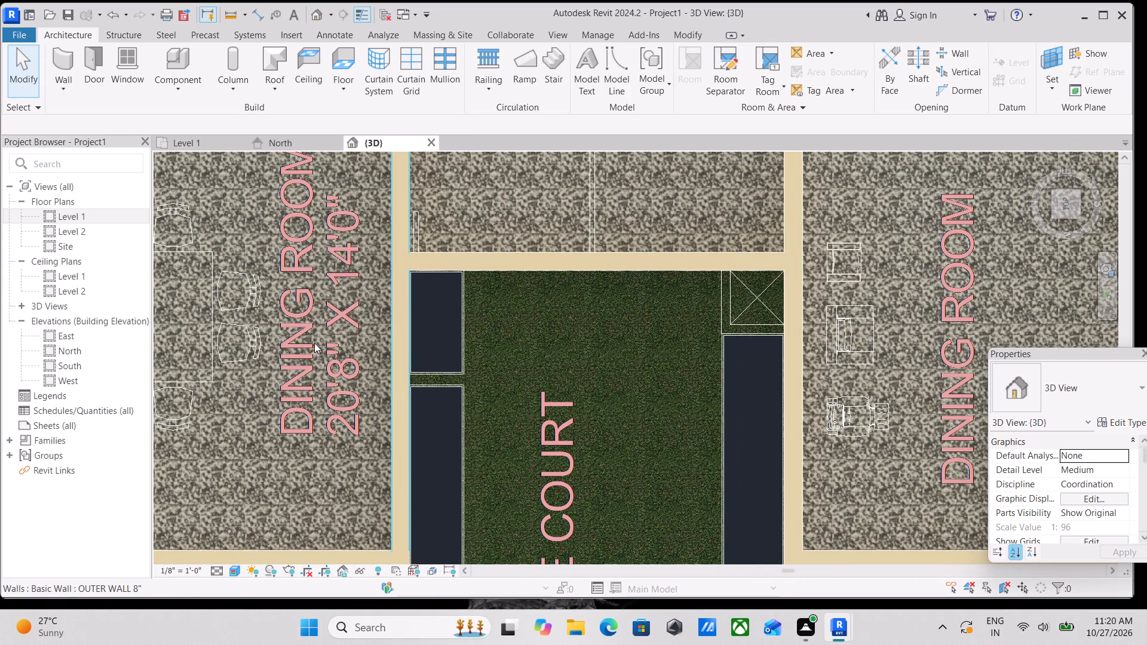
scroll(366, 304, "up", 4)
scroll(424, 278, "up", 3)
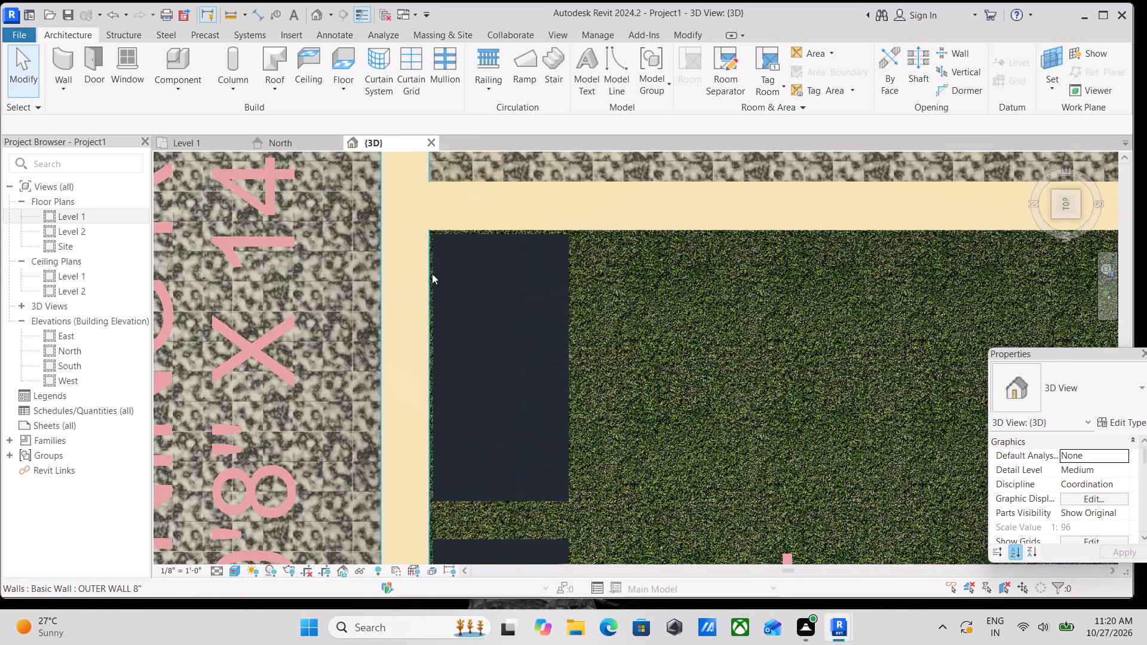
scroll(486, 222, "up", 3)
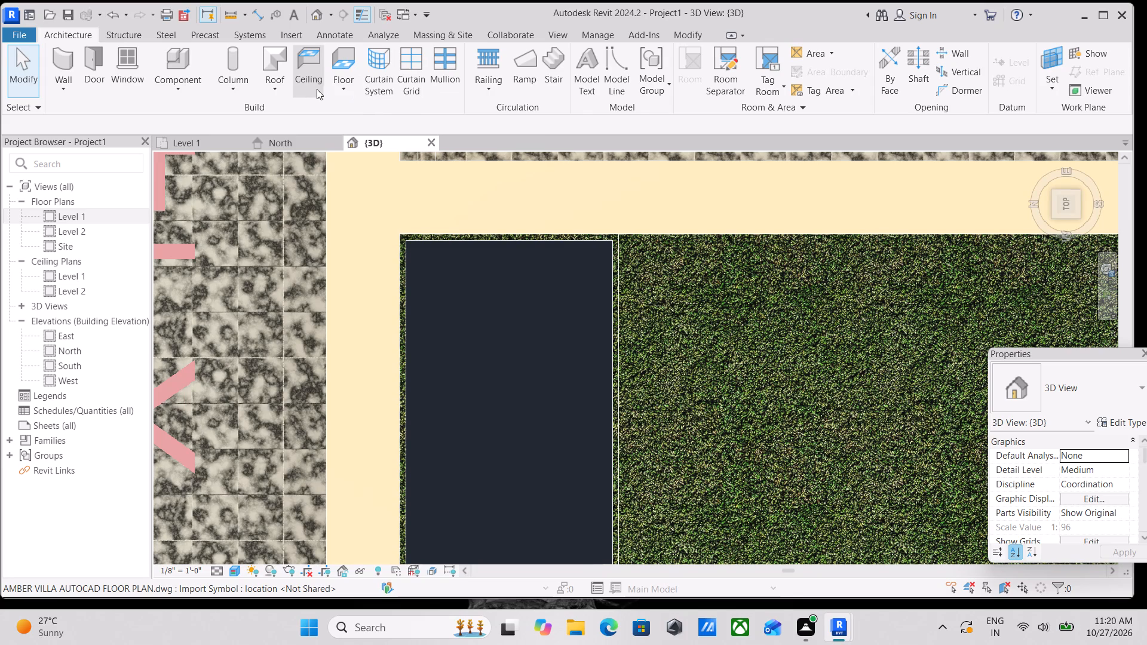
Start an architectural floor of type VERANDA FLOORING 1' and sketch a rectangle filling the short strip opening beside the 20'8" x 14'0" dining room.
left_click(340, 91)
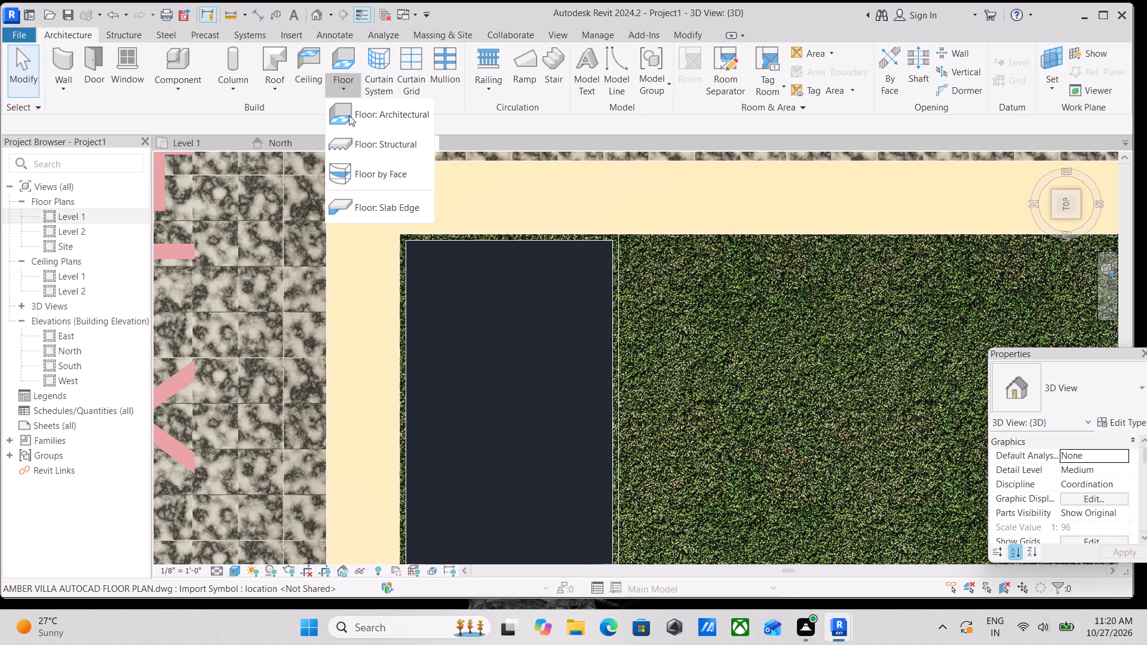
left_click(351, 113)
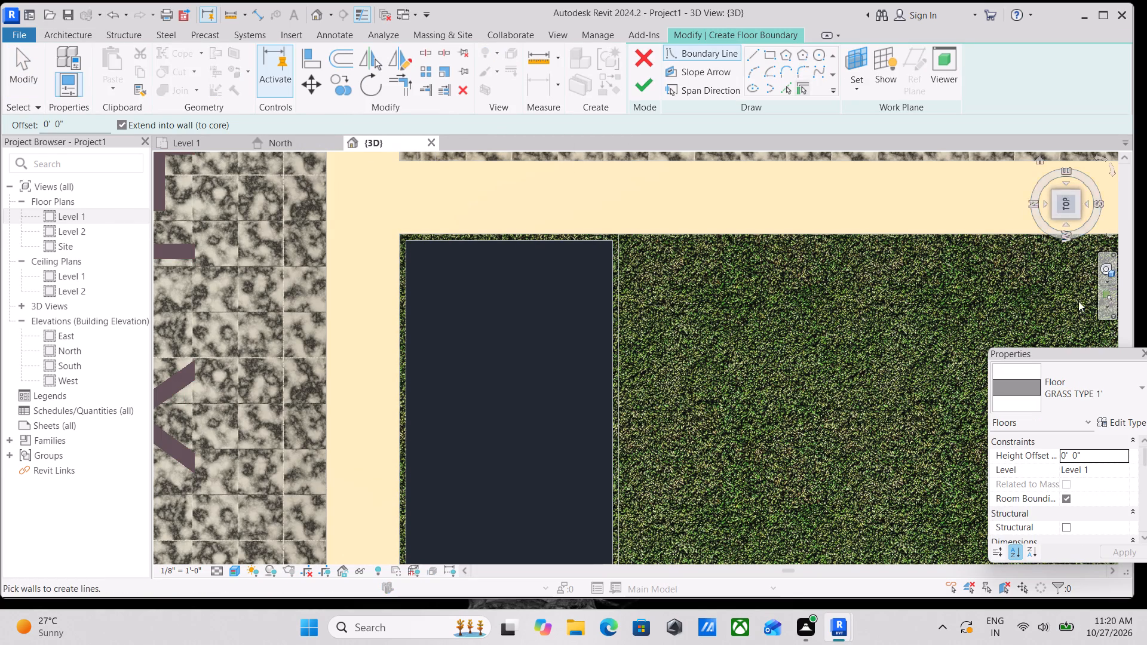
left_click(1130, 426)
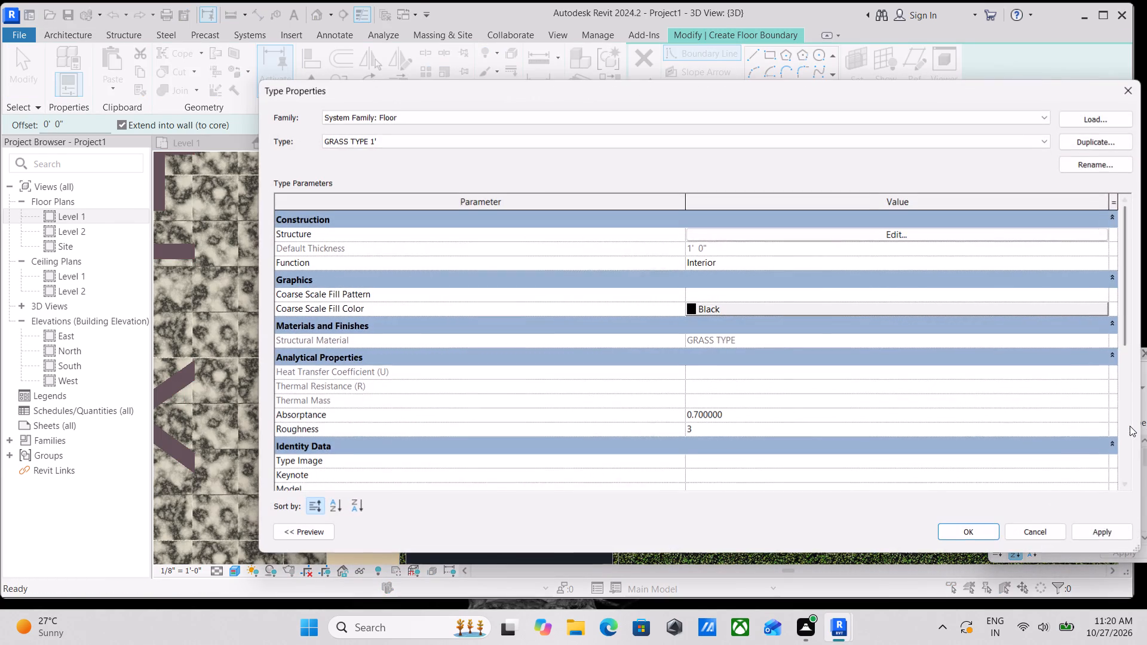
left_click(1139, 96)
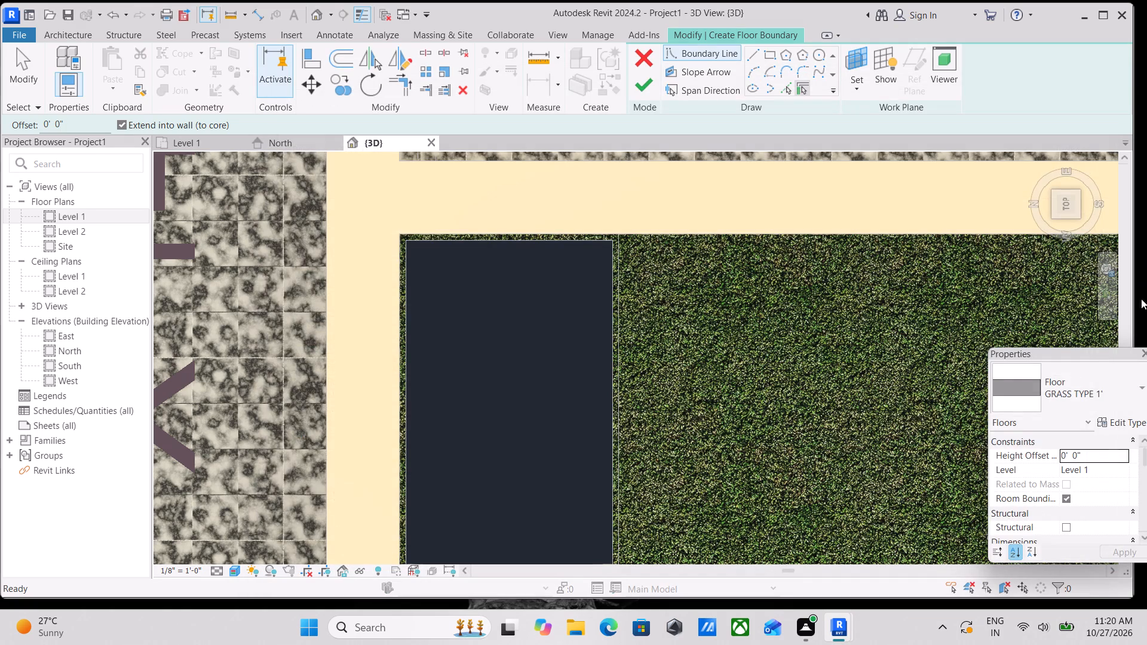
left_click(1131, 382)
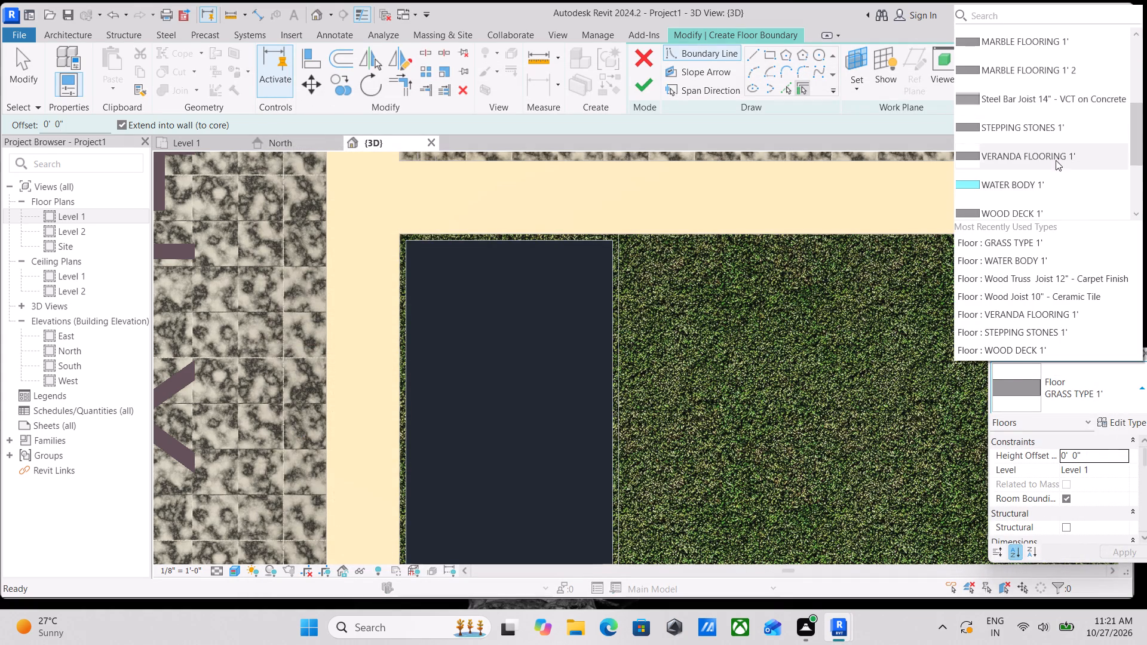
left_click(1051, 153)
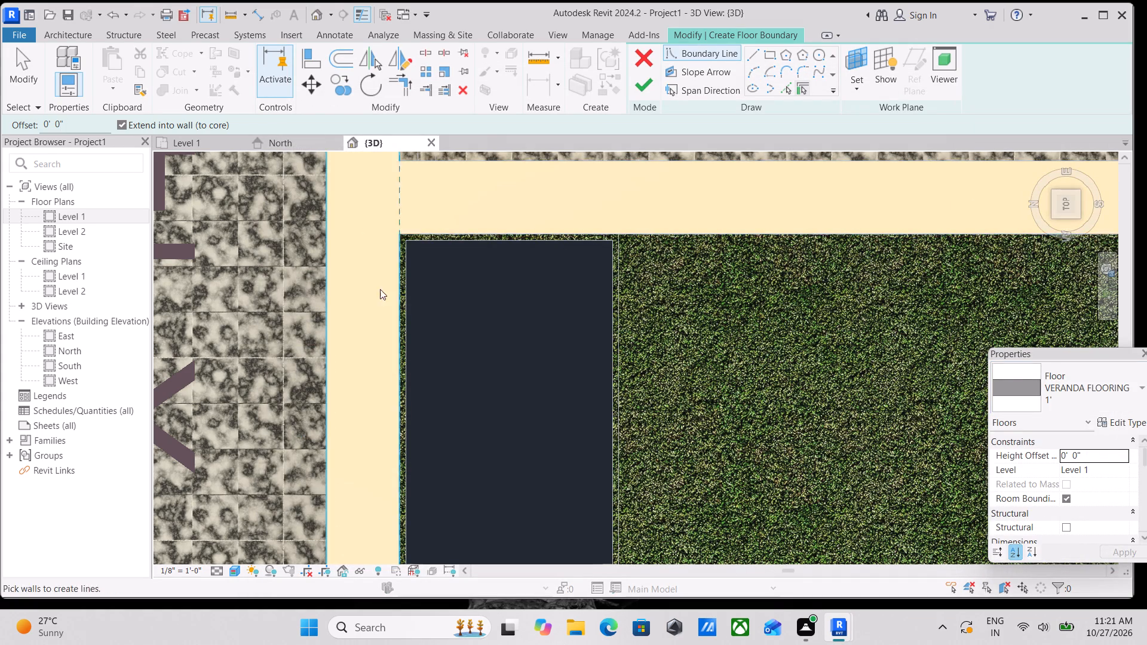
scroll(395, 238, "up", 5)
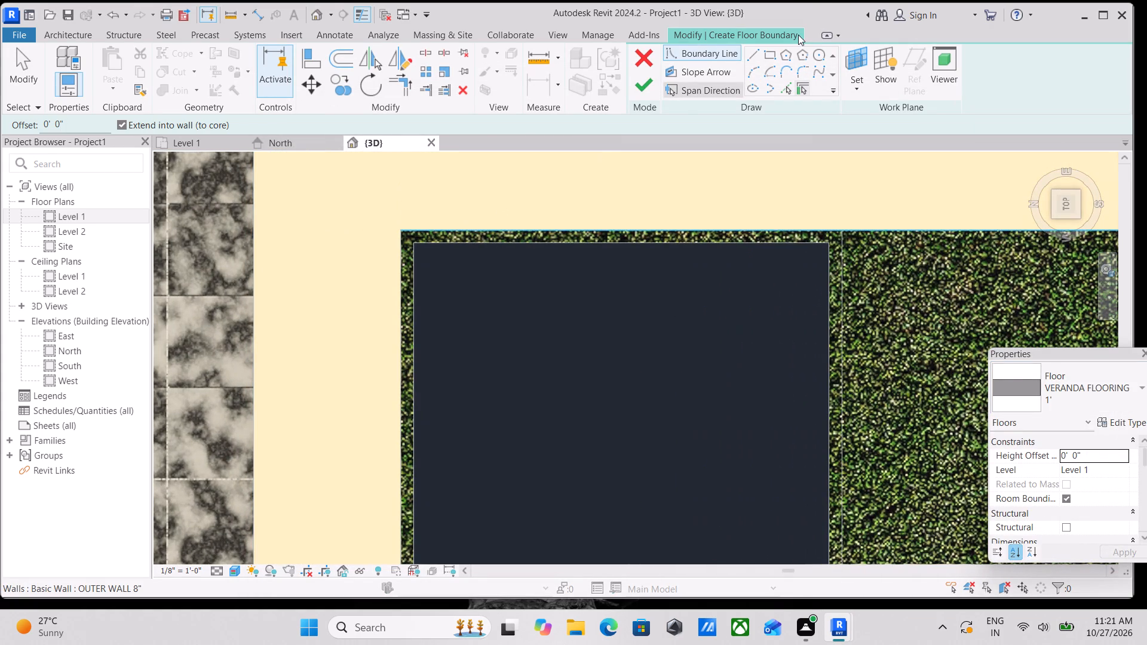
left_click(773, 63)
left_click(766, 55)
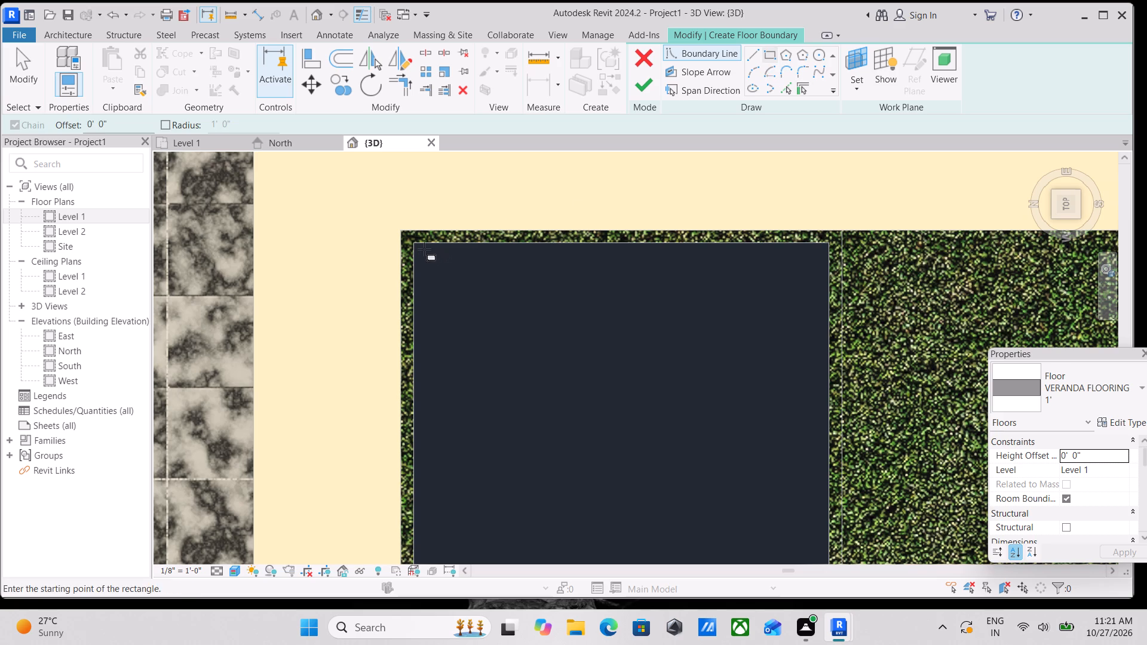
left_click_drag(418, 243, 421, 251)
middle_click_drag(580, 457, 542, 289)
scroll(564, 307, "up", 1)
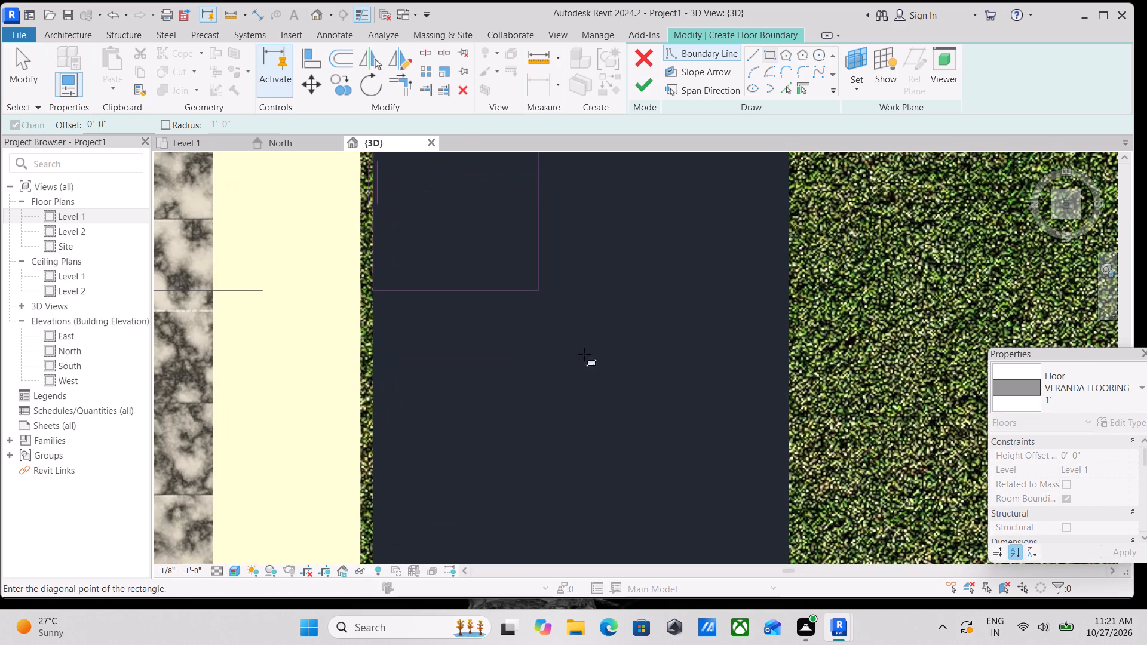
scroll(677, 532, "down", 1)
middle_click_drag(677, 523, 689, 234)
scroll(790, 457, "down", 1)
middle_click_drag(790, 457, 761, 189)
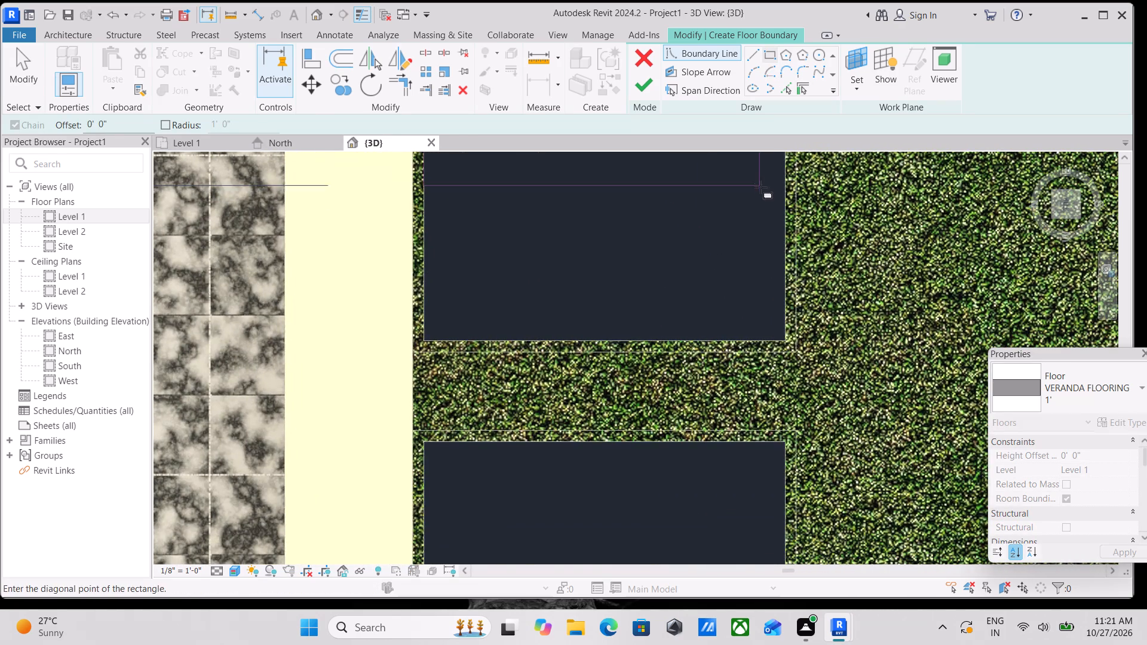
left_click(790, 340)
Sketch a rectangle about 1'-10 1/2" wide filling the longer strip opening along the landscape court's water-body side.
scroll(906, 291, "down", 2)
middle_click_drag(883, 330, 872, 309)
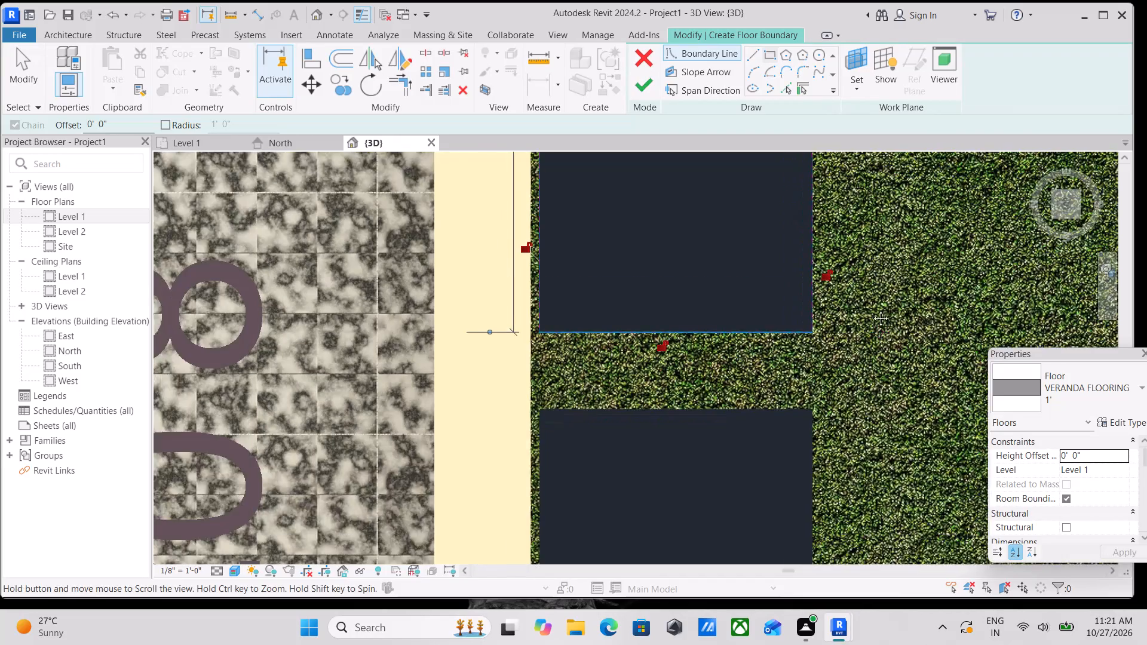
middle_click_drag(872, 309, 852, 229)
scroll(524, 317, "up", 3)
left_click_drag(499, 304, 514, 320)
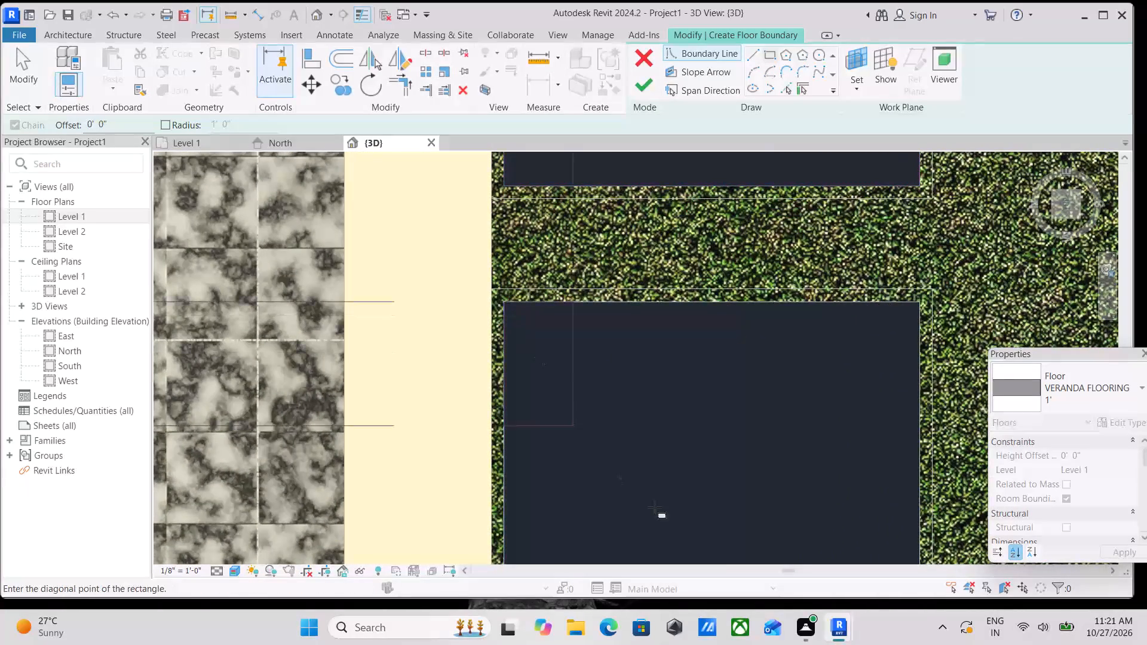
middle_click_drag(719, 551, 706, 232)
middle_click_drag(753, 374, 658, 60)
middle_click_drag(772, 532, 774, 438)
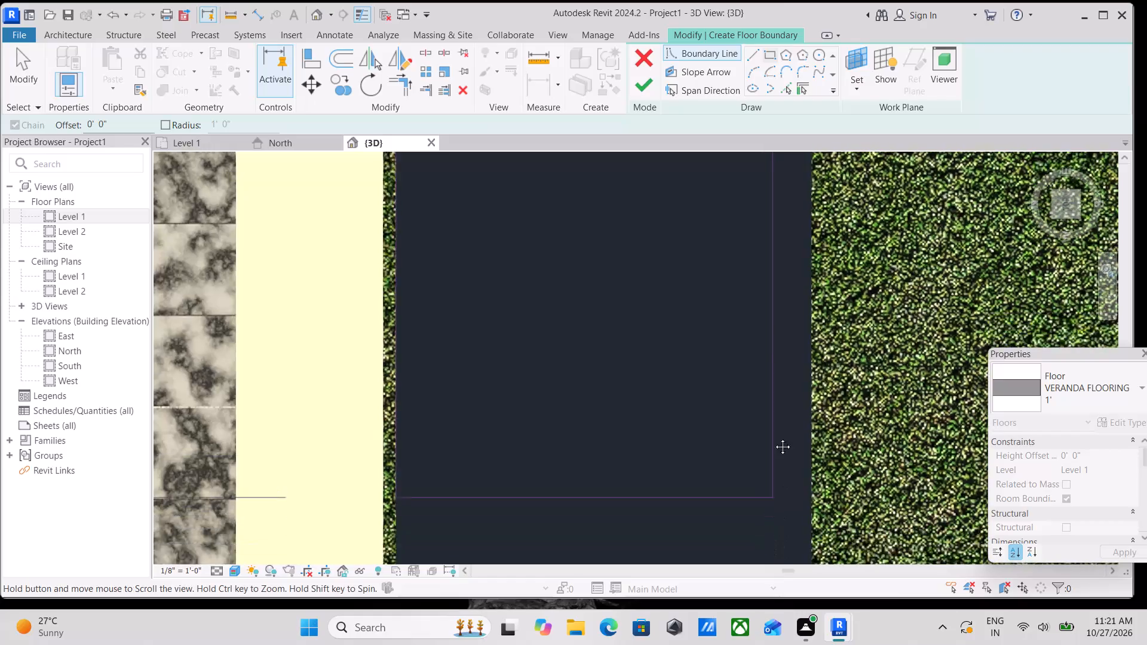
middle_click_drag(774, 438, 765, 252)
scroll(805, 395, "down", 2)
middle_click_drag(803, 382, 799, 76)
scroll(799, 426, "down", 3)
middle_click_drag(798, 373, 802, 88)
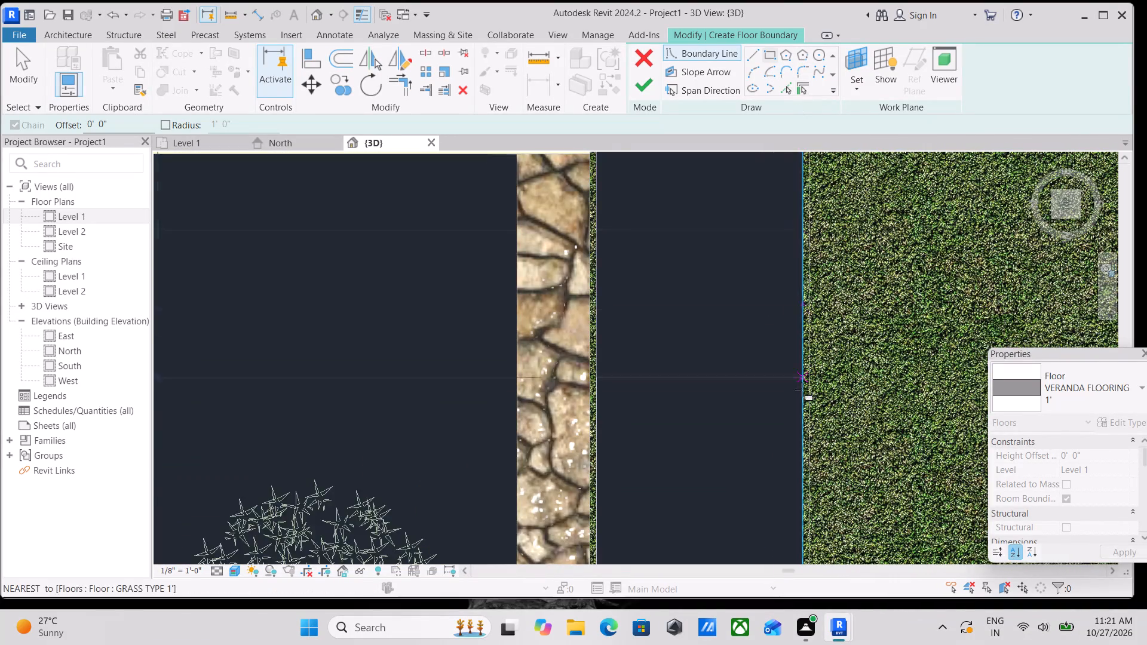
scroll(802, 389, "down", 1)
middle_click_drag(803, 329, 807, 140)
scroll(809, 472, "down", 3)
middle_click_drag(807, 446, 785, 273)
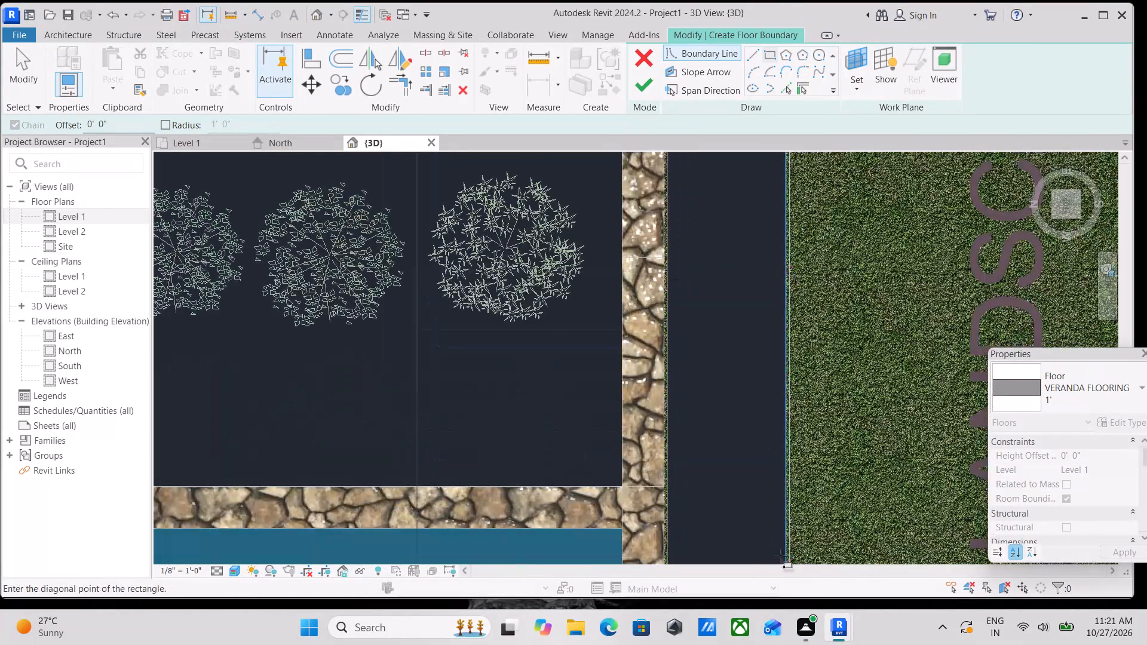
middle_click_drag(780, 547, 755, 190)
scroll(751, 205, "up", 2)
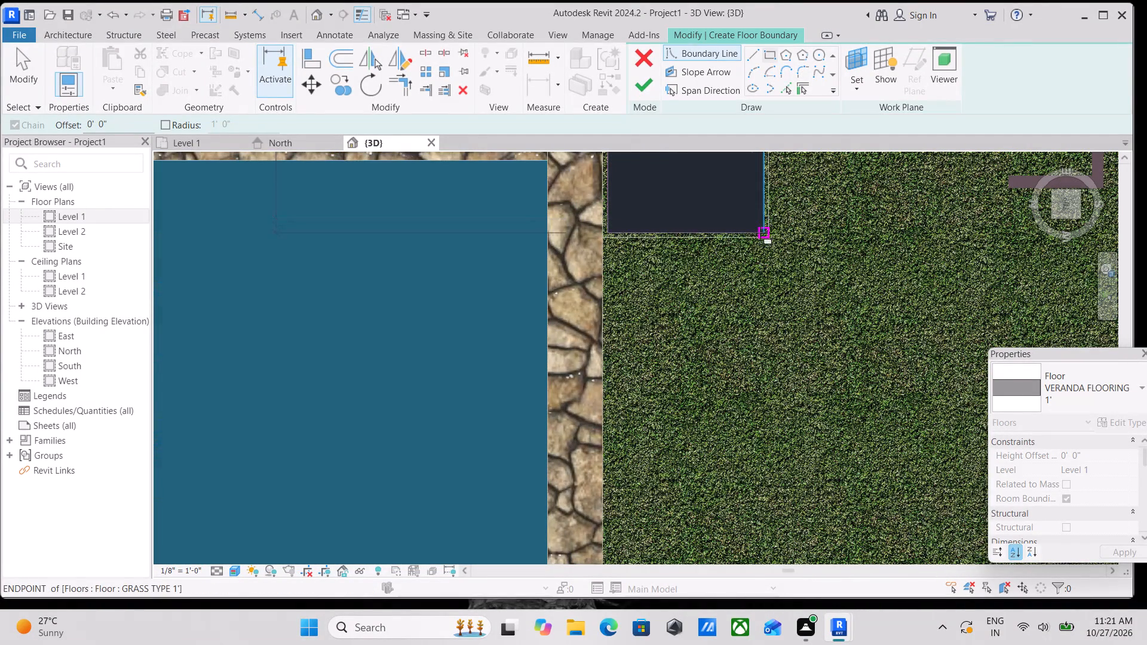
left_click(764, 231)
Sketch a rectangle about 2'-2" wide filling the strip opening along the landscape court's outdoor-deck side.
scroll(823, 149, "down", 3)
middle_click_drag(823, 149, 598, 644)
scroll(560, 644, "up", 1)
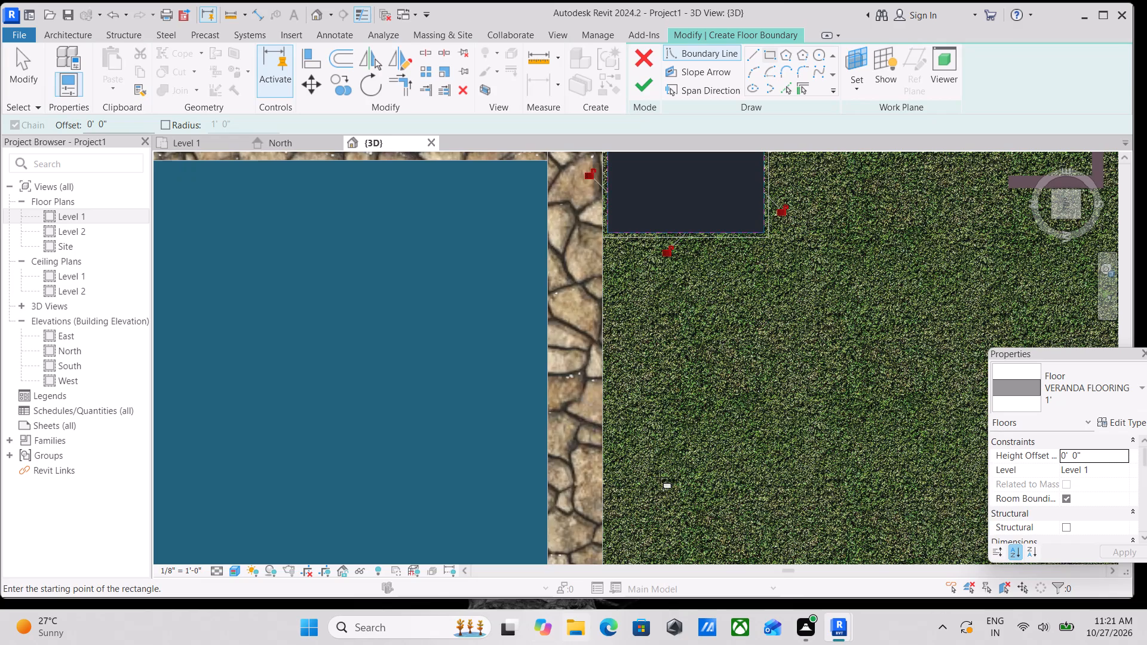
scroll(741, 266, "down", 3)
middle_click_drag(737, 298, 551, 607)
scroll(675, 288, "down", 3)
middle_click_drag(674, 285, 541, 508)
scroll(680, 231, "down", 1)
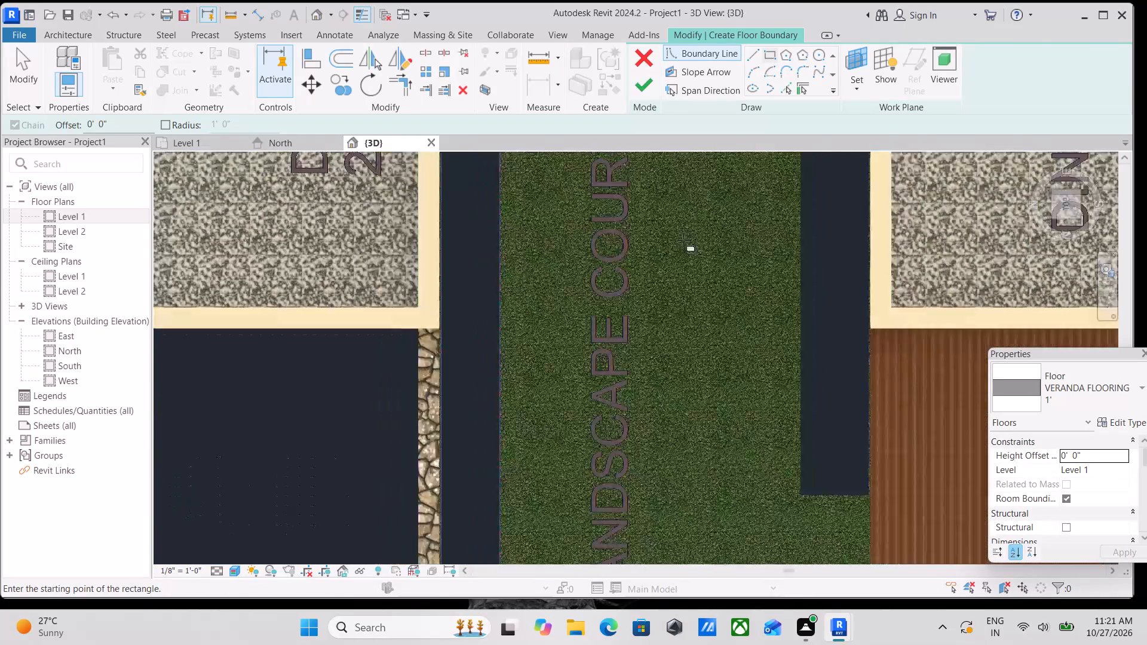
middle_click_drag(682, 253, 637, 483)
scroll(680, 368, "down", 1)
scroll(781, 300, "up", 2)
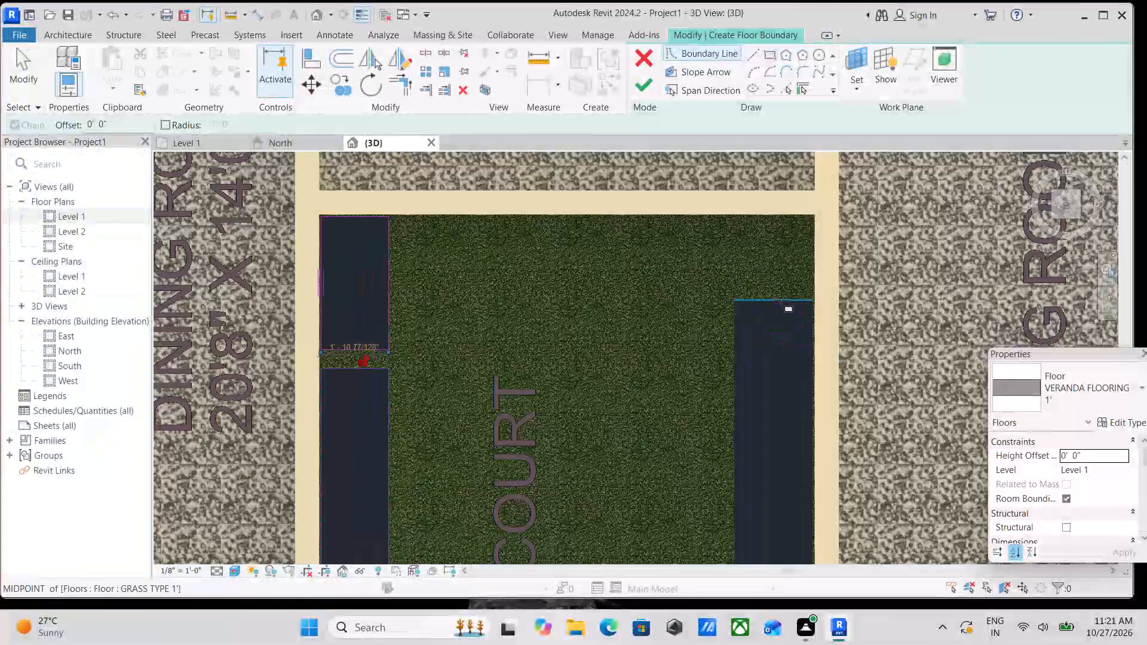
scroll(774, 300, "up", 7)
left_click(713, 294)
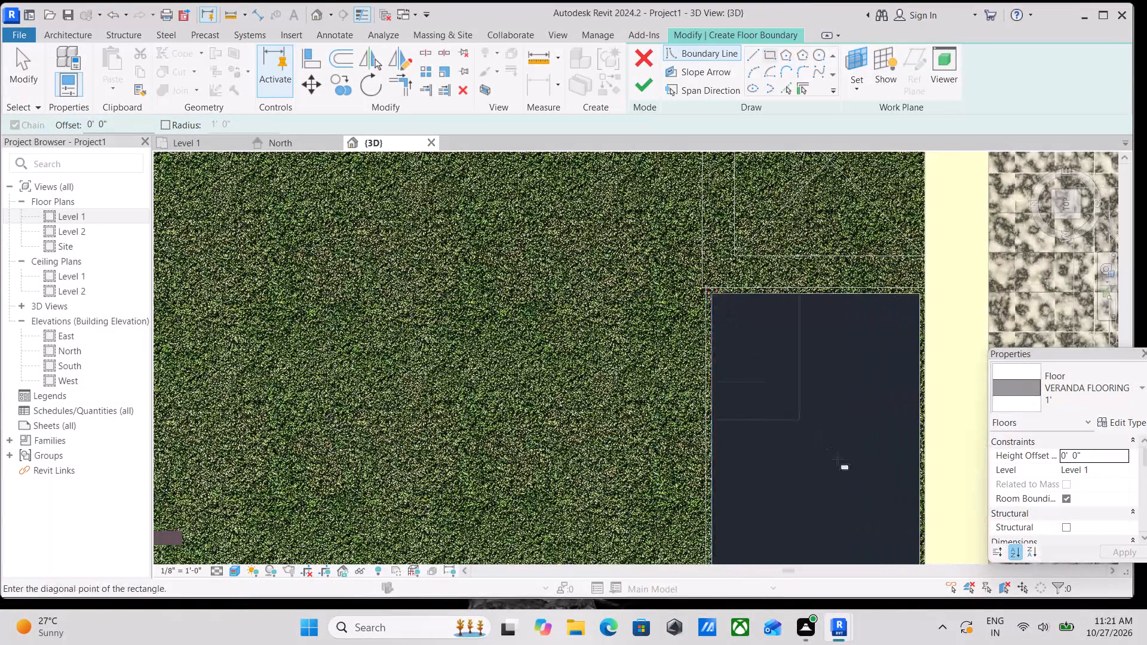
middle_click_drag(843, 463, 798, 195)
scroll(811, 362, "down", 3)
middle_click_drag(811, 370, 771, 147)
scroll(789, 393, "down", 1)
middle_click_drag(792, 380, 775, 91)
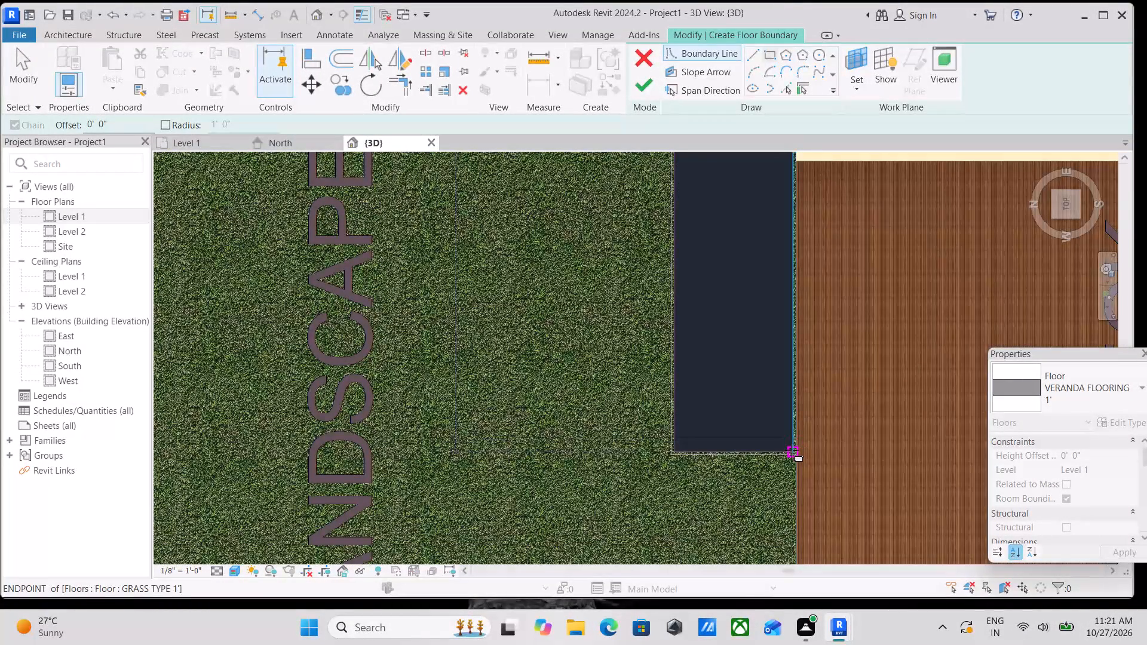
scroll(791, 450, "up", 4)
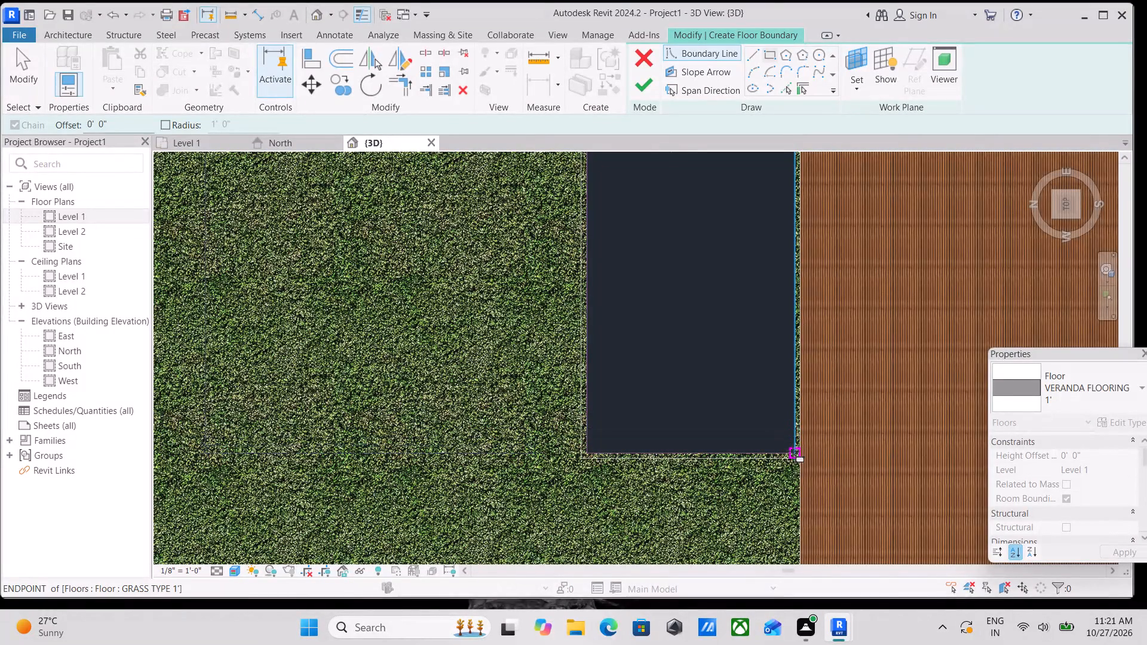
left_click(794, 453)
Examine the landscape court's crossed corner square and the surrounding outdoor areas of the ground-floor plan.
scroll(811, 222, "down", 3)
middle_click_drag(811, 222, 756, 349)
scroll(751, 365, "down", 1)
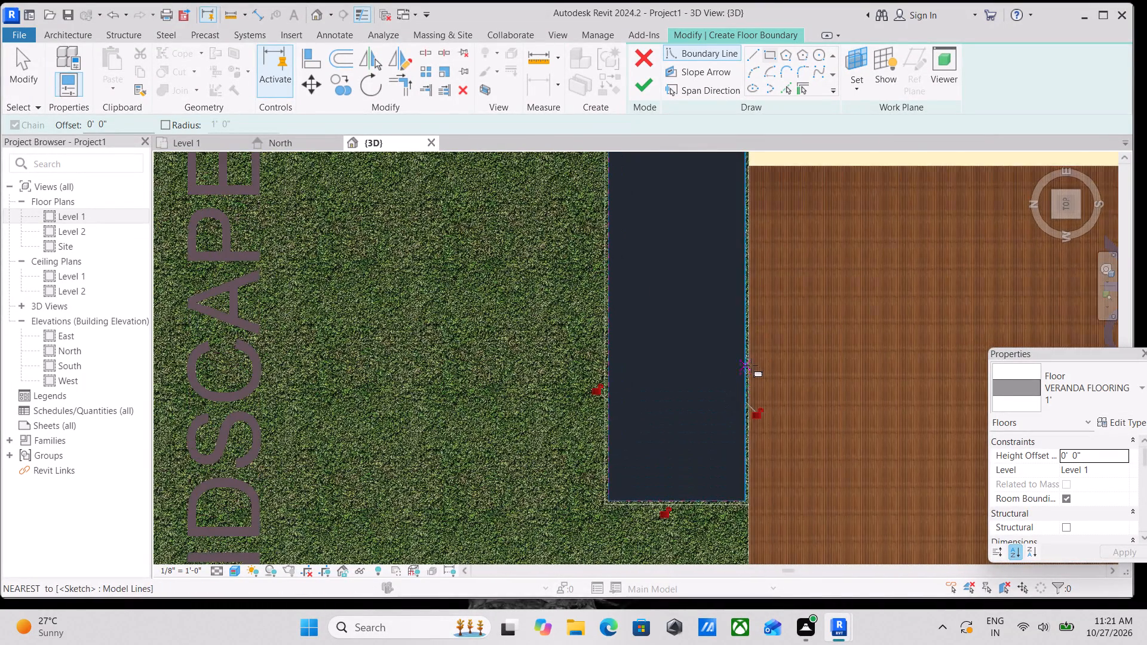
scroll(751, 365, "down", 6)
middle_click_drag(802, 371, 828, 628)
scroll(818, 467, "down", 1)
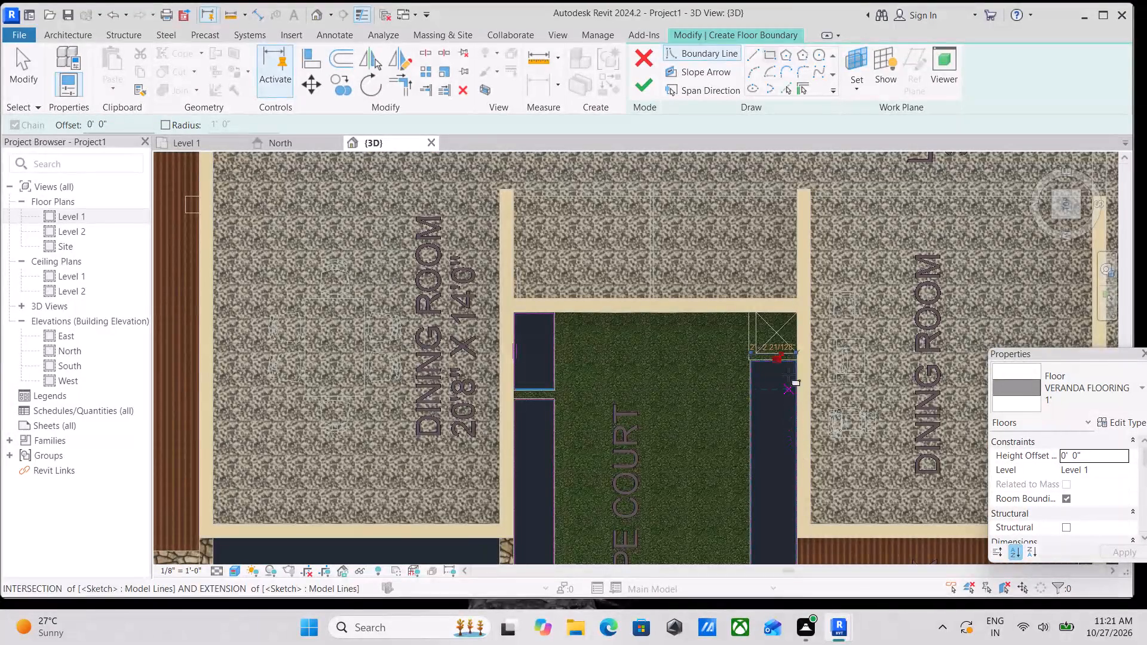
scroll(772, 317, "up", 3)
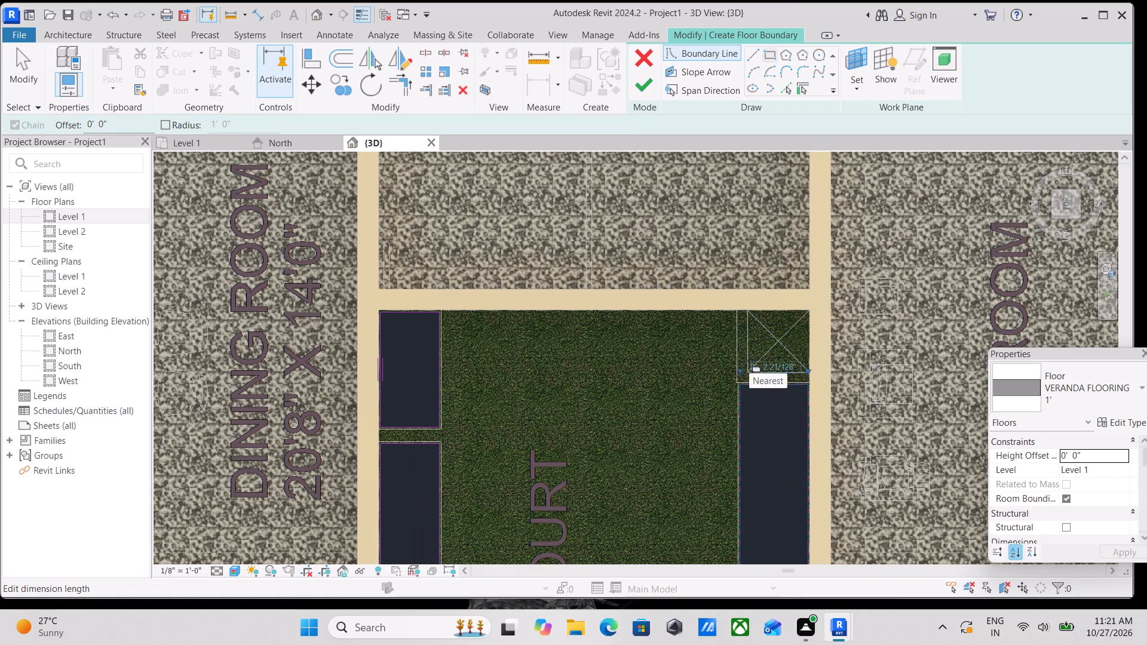
scroll(749, 361, "down", 11)
scroll(861, 332, "down", 3)
middle_click_drag(859, 331, 764, 366)
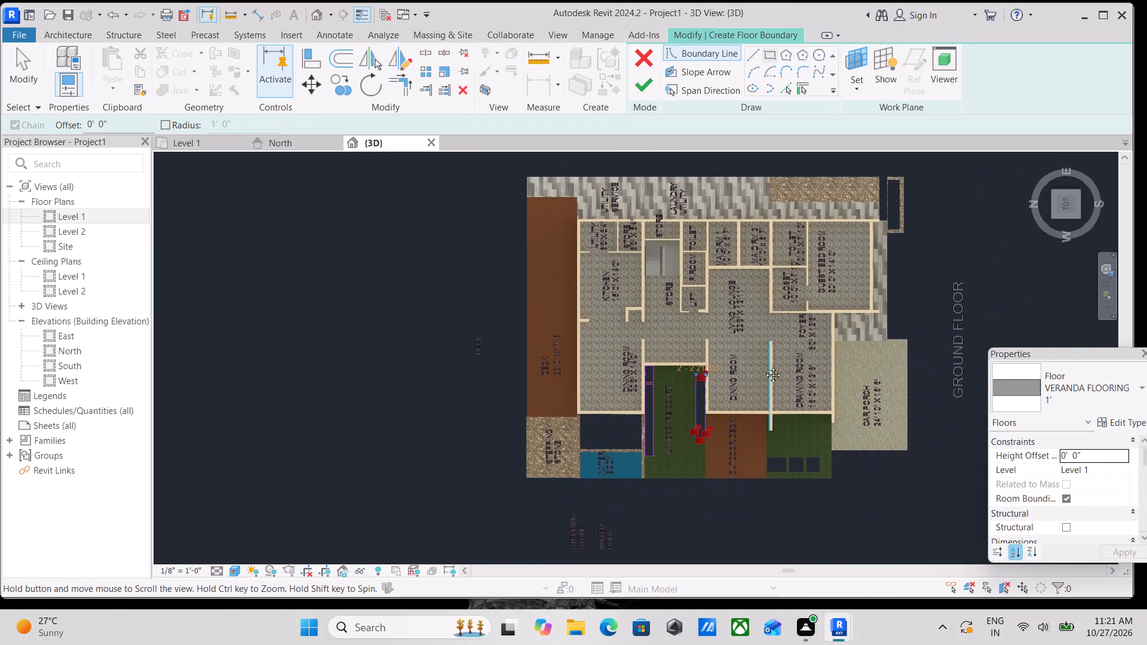
middle_click_drag(764, 366, 801, 316)
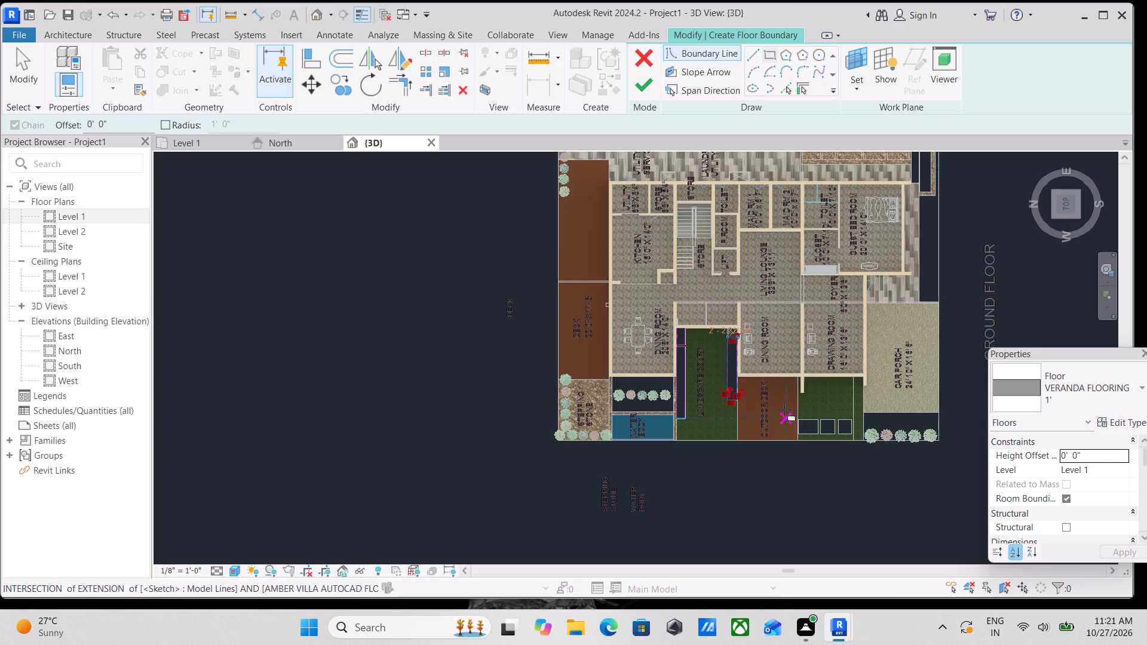
scroll(780, 407, "up", 2)
middle_click_drag(869, 389, 821, 371)
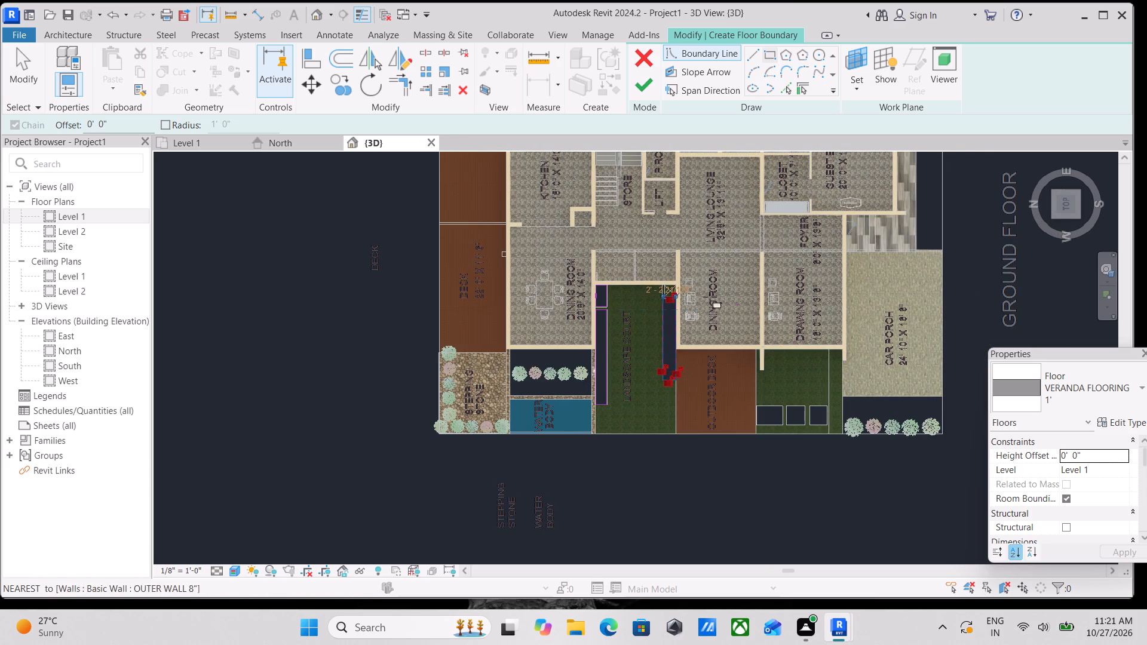
Sketch rectangles filling the three paver openings in the lawn beside the outdoor deck.
scroll(771, 434, "up", 8)
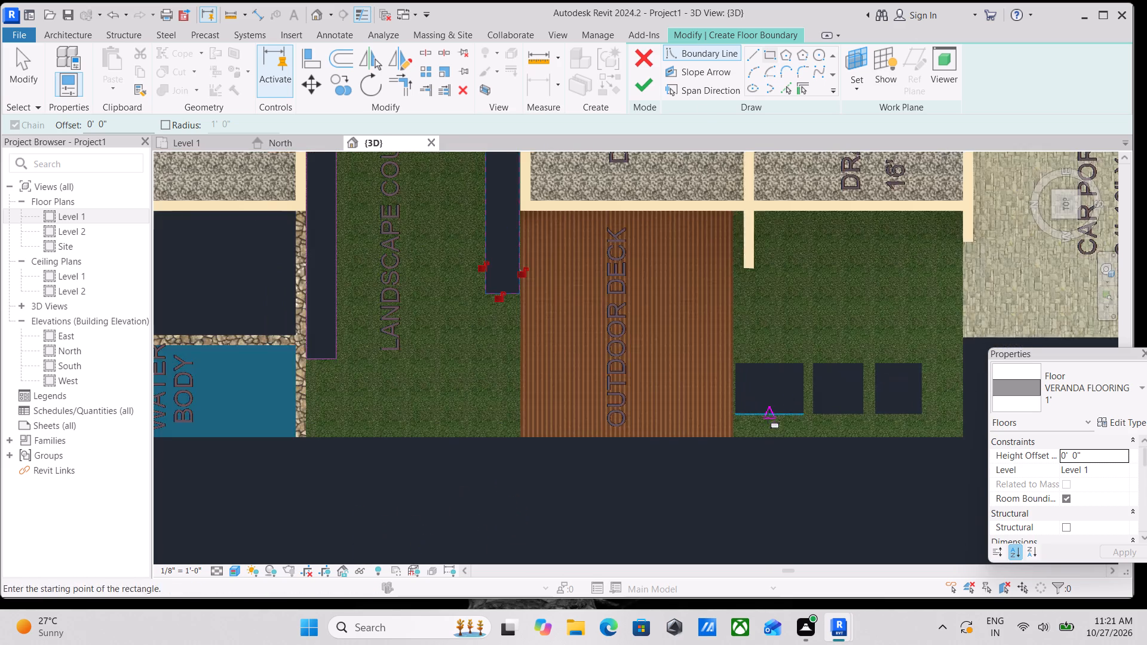
scroll(768, 417, "up", 7)
left_click(673, 279)
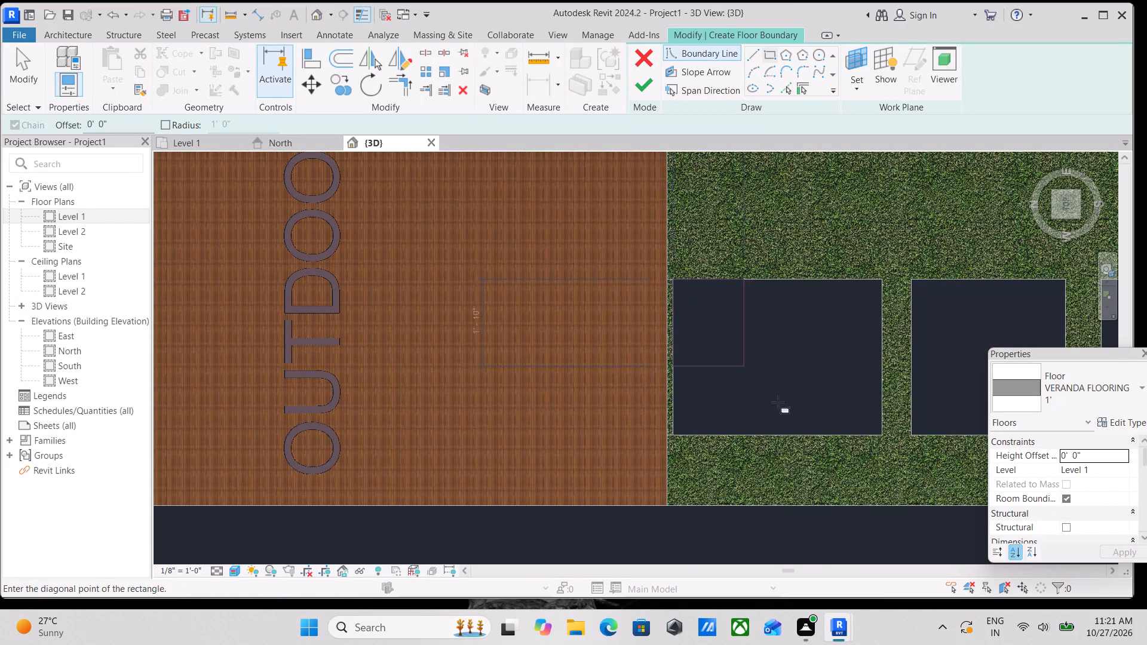
left_click(883, 437)
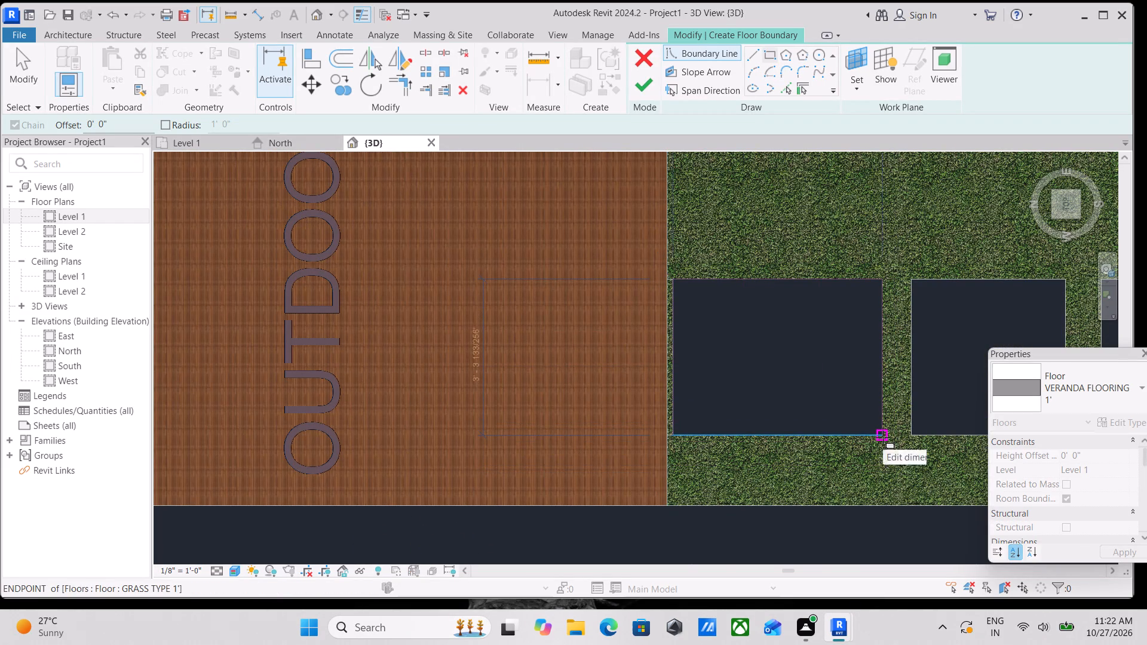
middle_click_drag(913, 322, 811, 333)
left_click(808, 290)
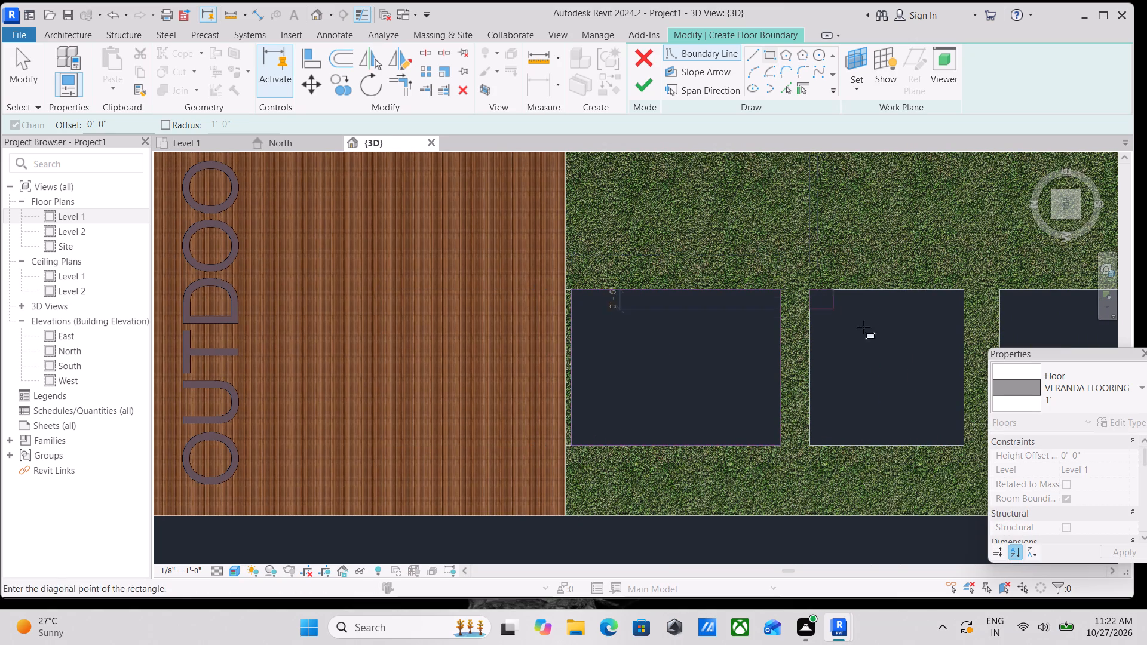
left_click(961, 446)
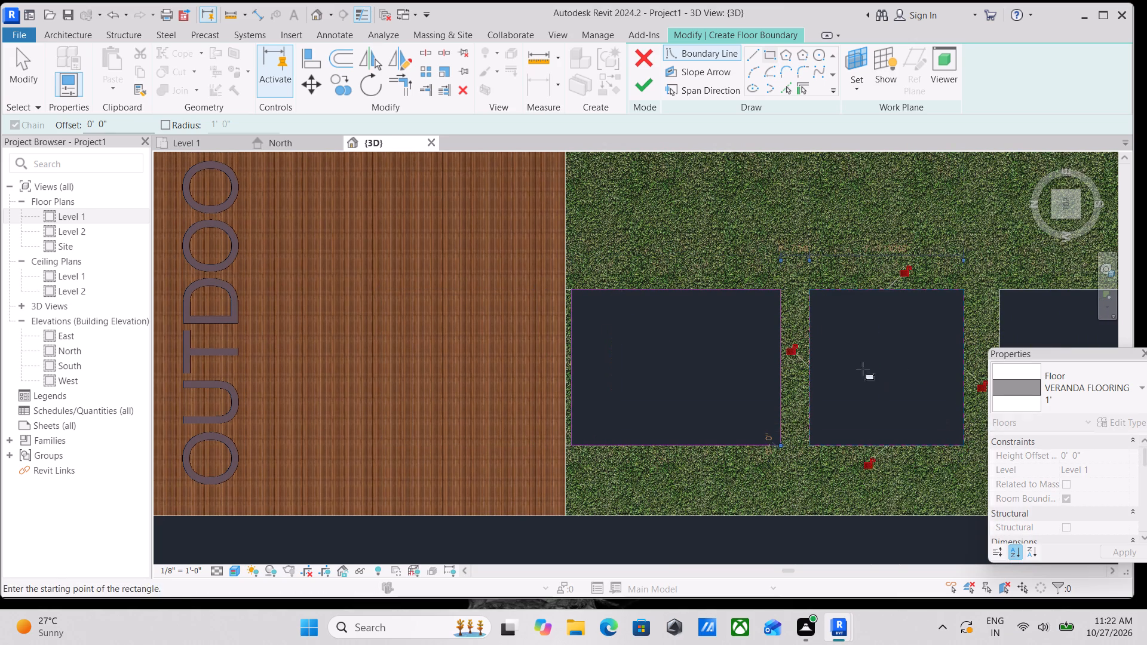
middle_click_drag(827, 314, 599, 315)
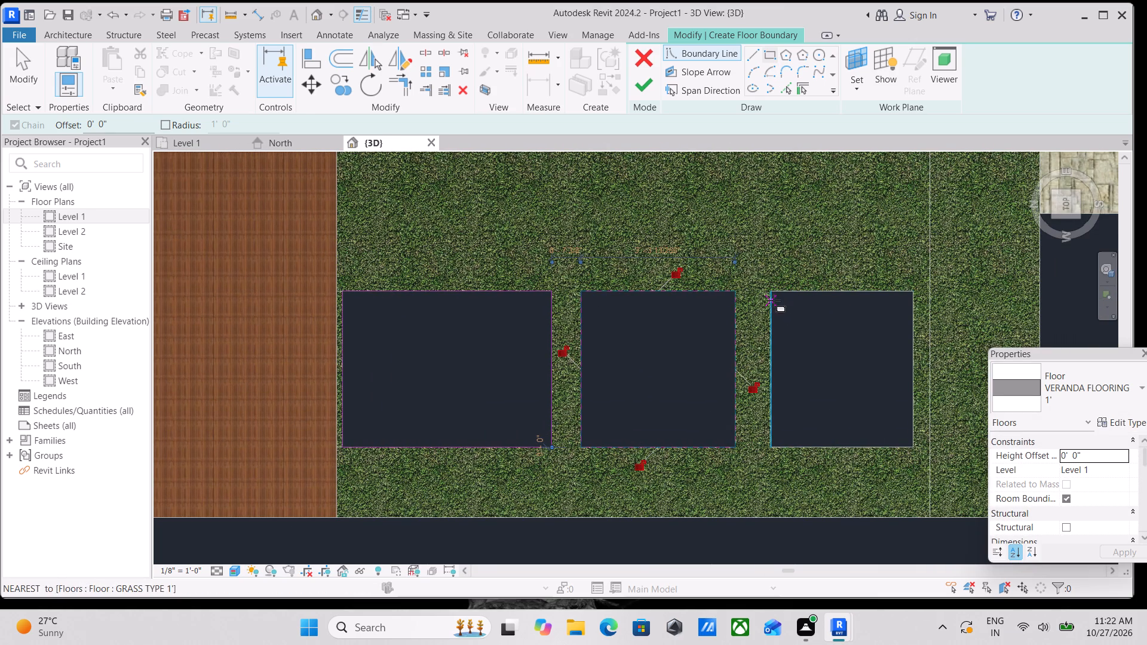
left_click(774, 293)
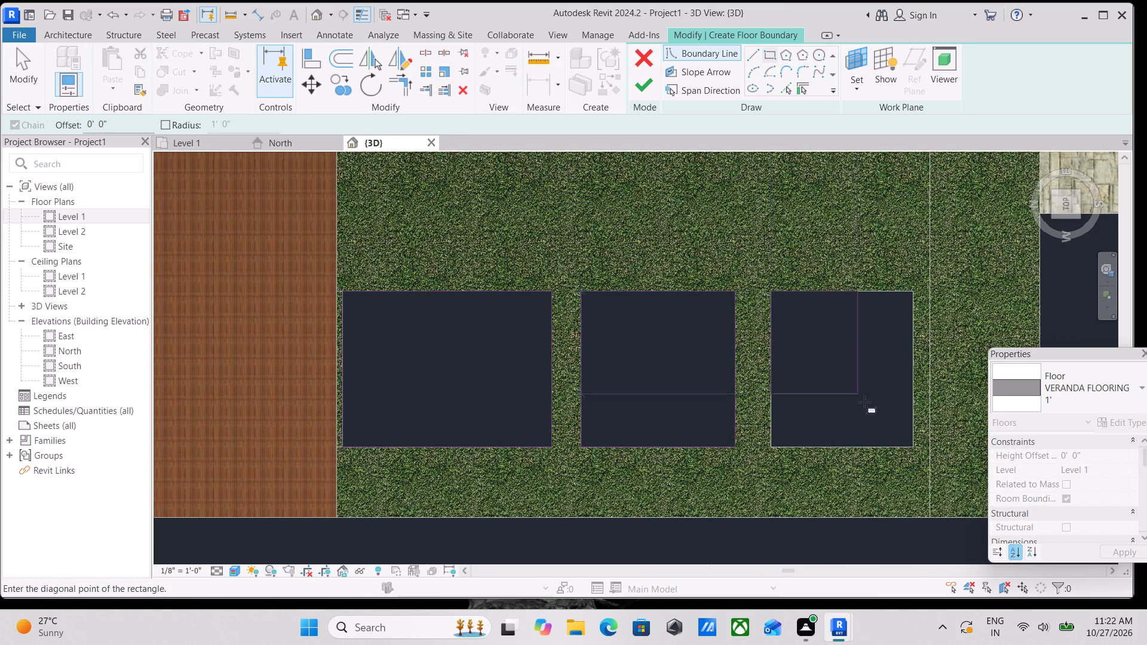
left_click(912, 448)
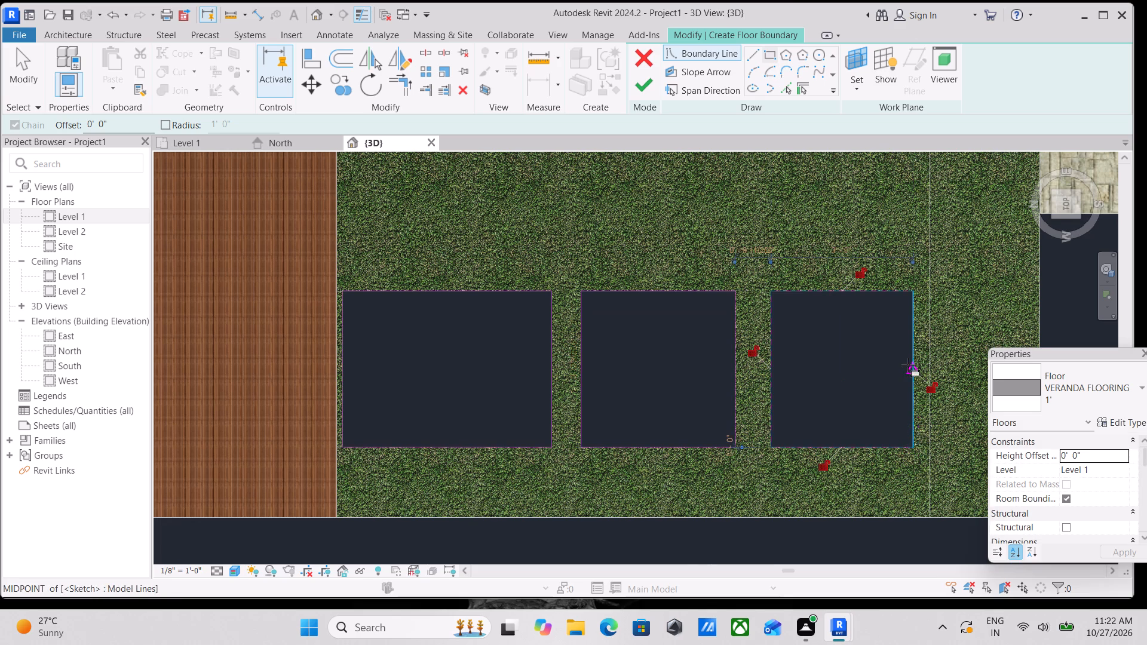
Finish the VERANDA FLOORING 1' floor sketch covering the landscape court strips and the three lawn pavers.
scroll(908, 365, "down", 3)
middle_click_drag(896, 363, 587, 374)
scroll(735, 331, "down", 3)
middle_click_drag(735, 331, 766, 437)
scroll(774, 434, "down", 3)
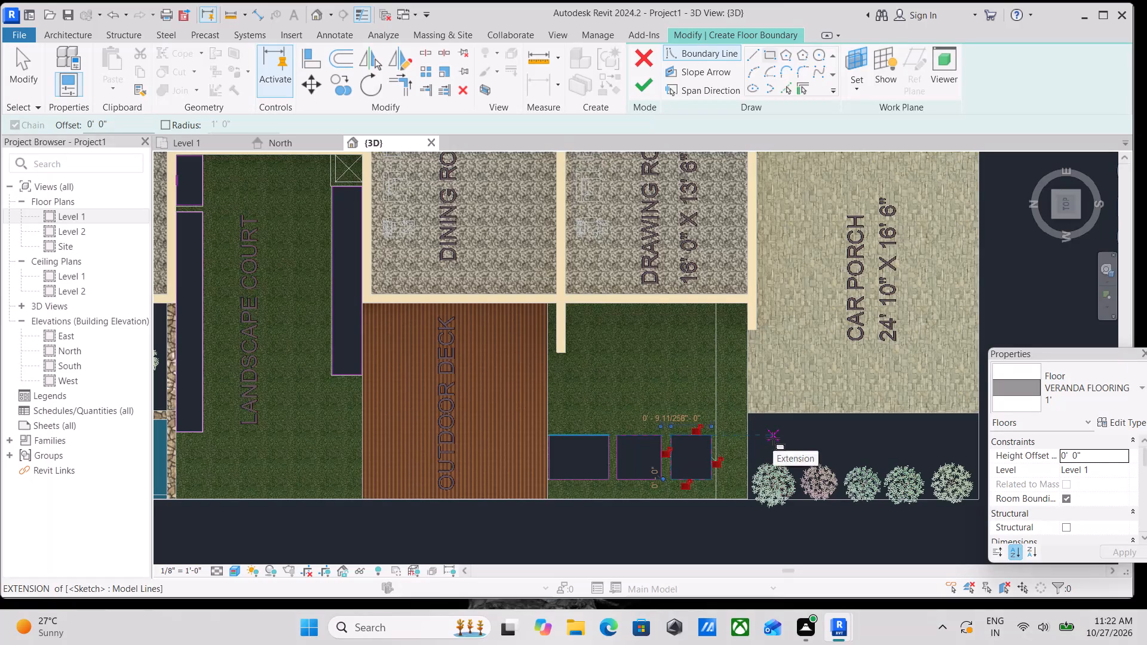
scroll(384, 63, "down", 2)
left_click(657, 88)
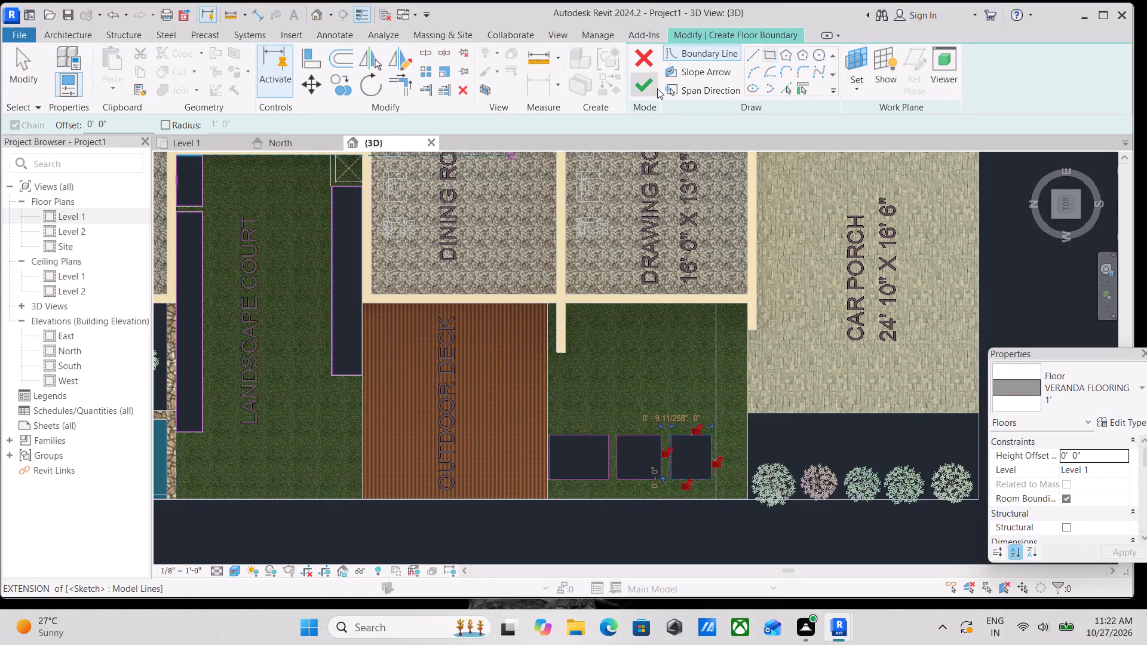
scroll(635, 367, "down", 2)
middle_click_drag(644, 343, 719, 275)
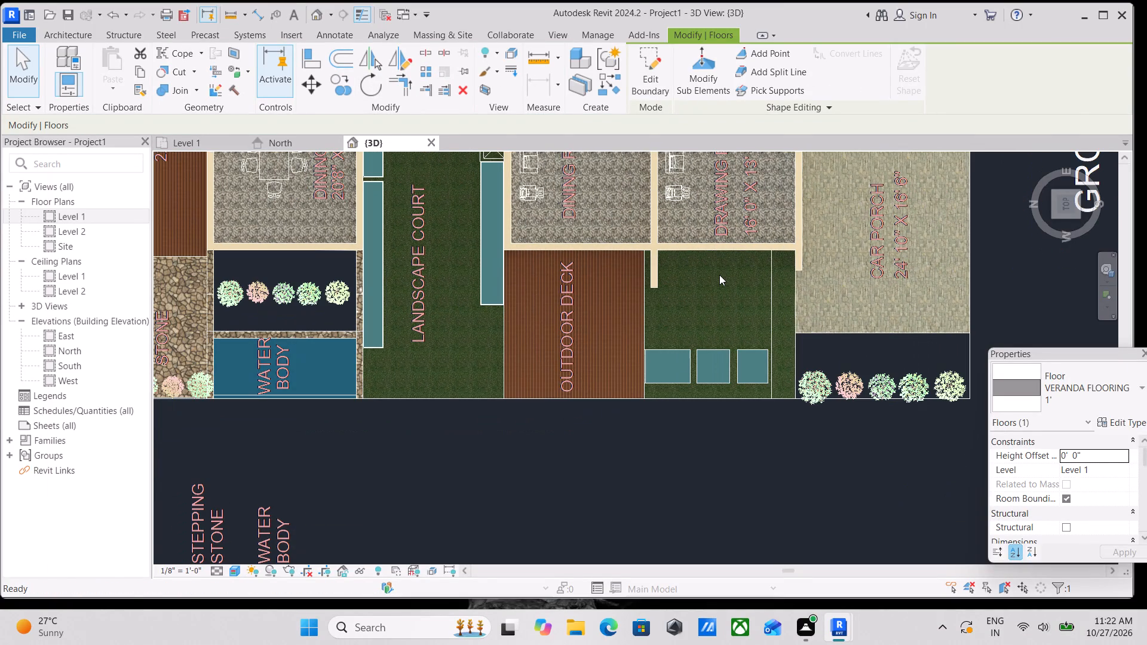
key("Escape")
Examine the veranda flooring on the three lawn pavers and the unfloored areas around the car porch.
scroll(824, 368, "up", 6)
scroll(562, 406, "up", 3)
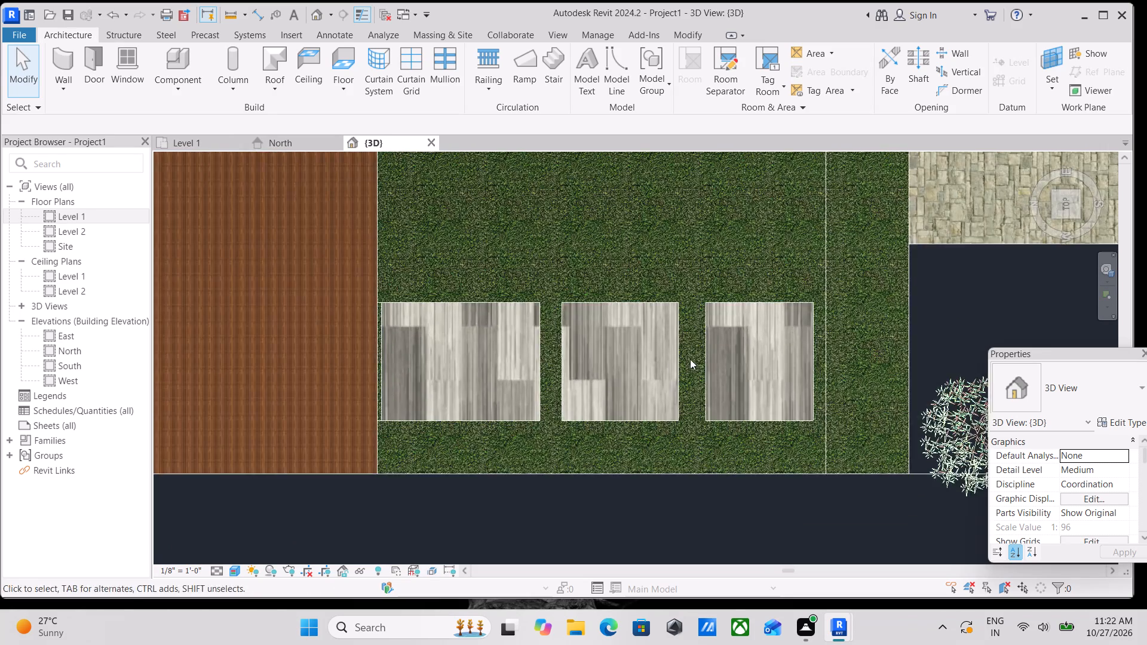
scroll(737, 358, "up", 3)
scroll(910, 244, "down", 3)
middle_click_drag(910, 243, 746, 219)
scroll(741, 216, "down", 5)
scroll(812, 184, "down", 2)
middle_click_drag(812, 184, 811, 312)
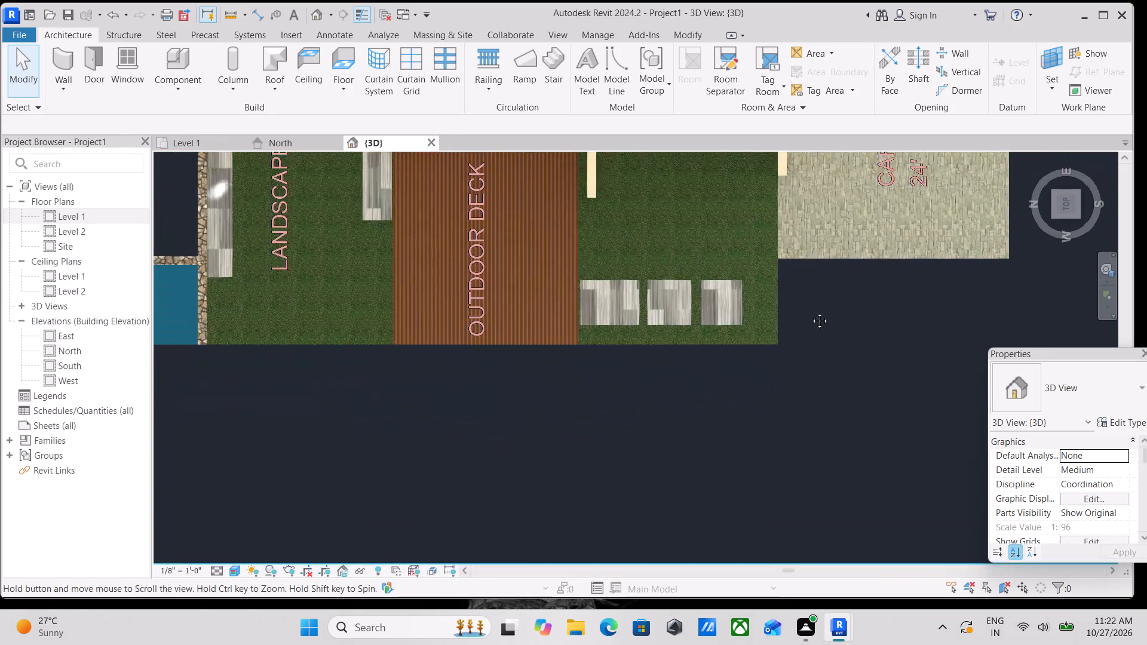
middle_click_drag(811, 312, 810, 342)
scroll(823, 282, "down", 2)
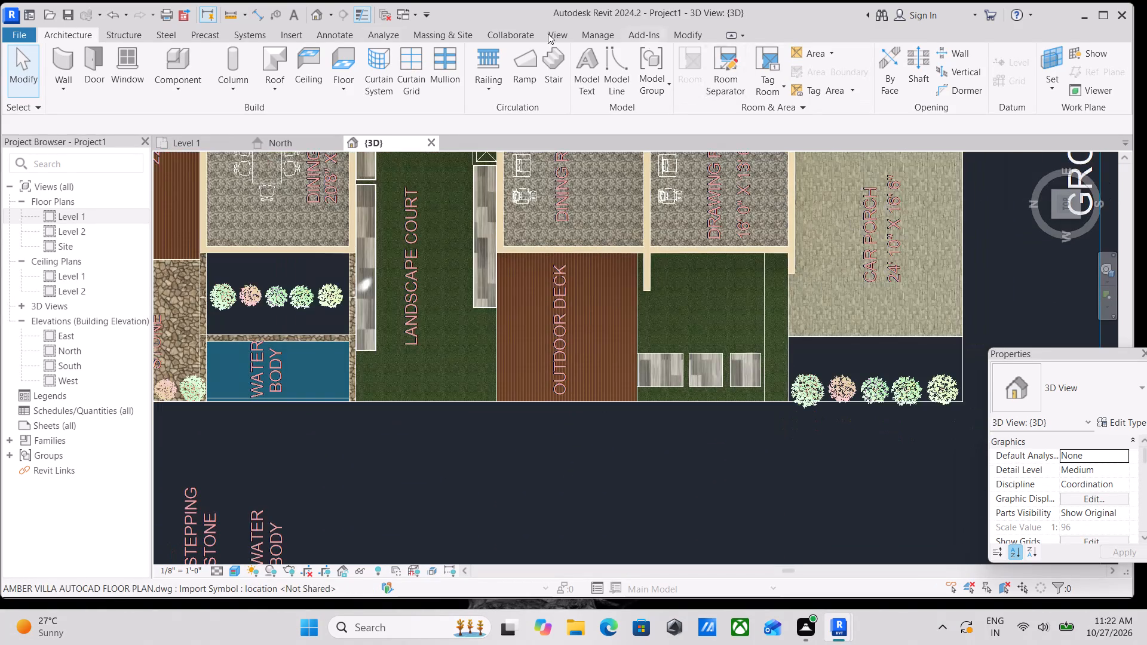
Start an architectural floor and set its type to GRASS TYPE 1'.
left_click(259, 88)
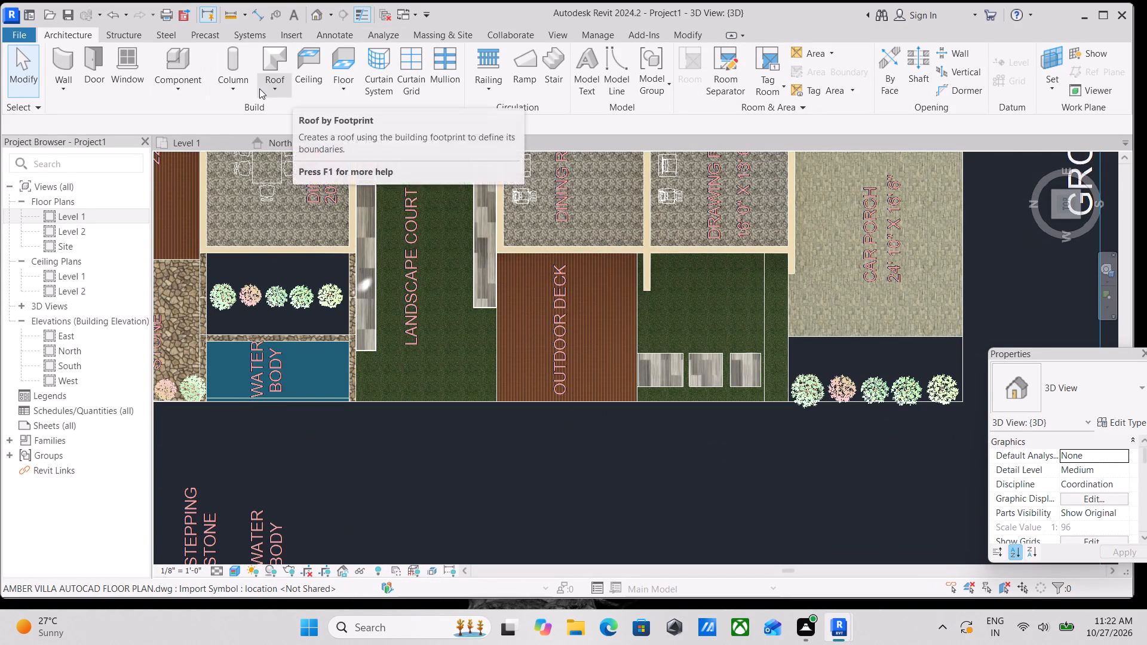
left_click(329, 85)
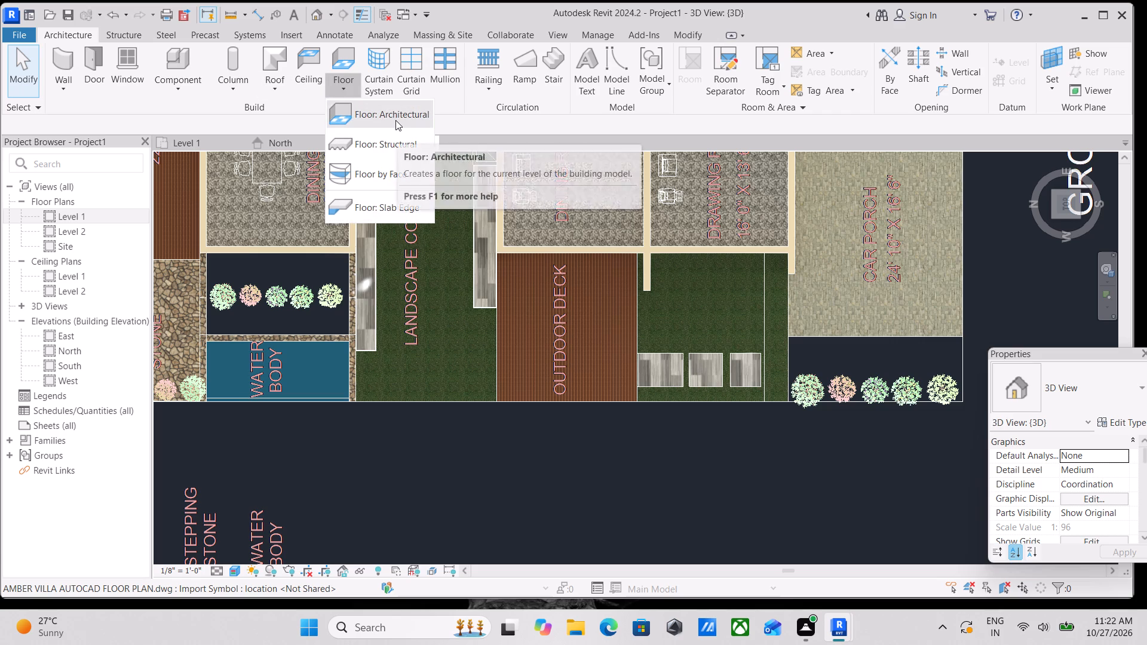
left_click(395, 120)
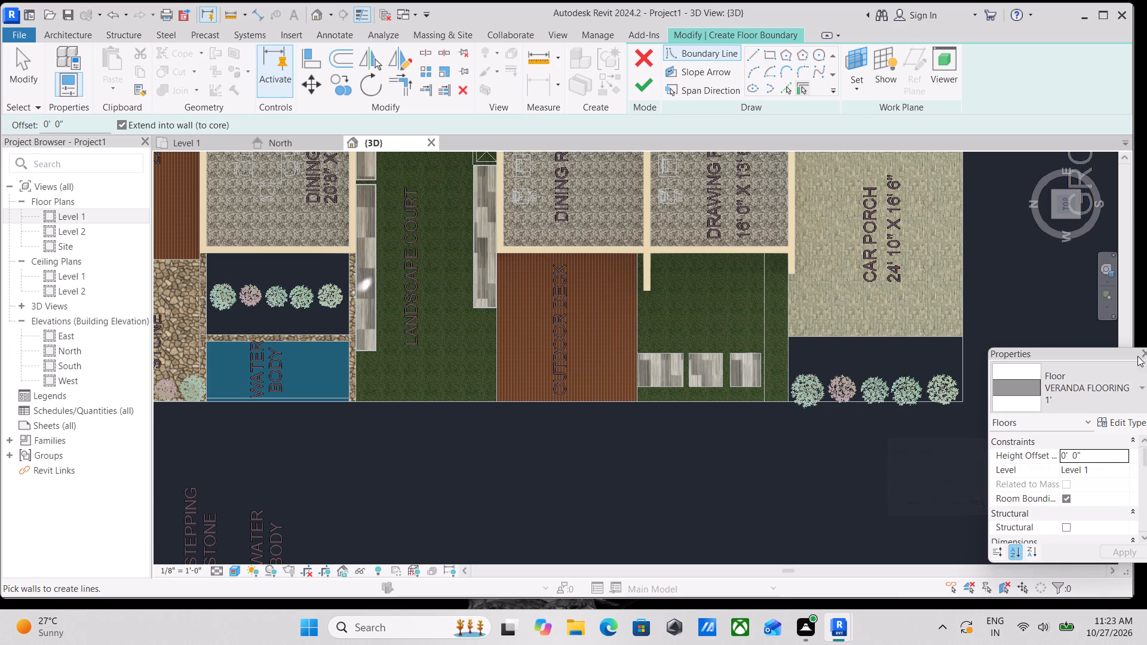
left_click(645, 73)
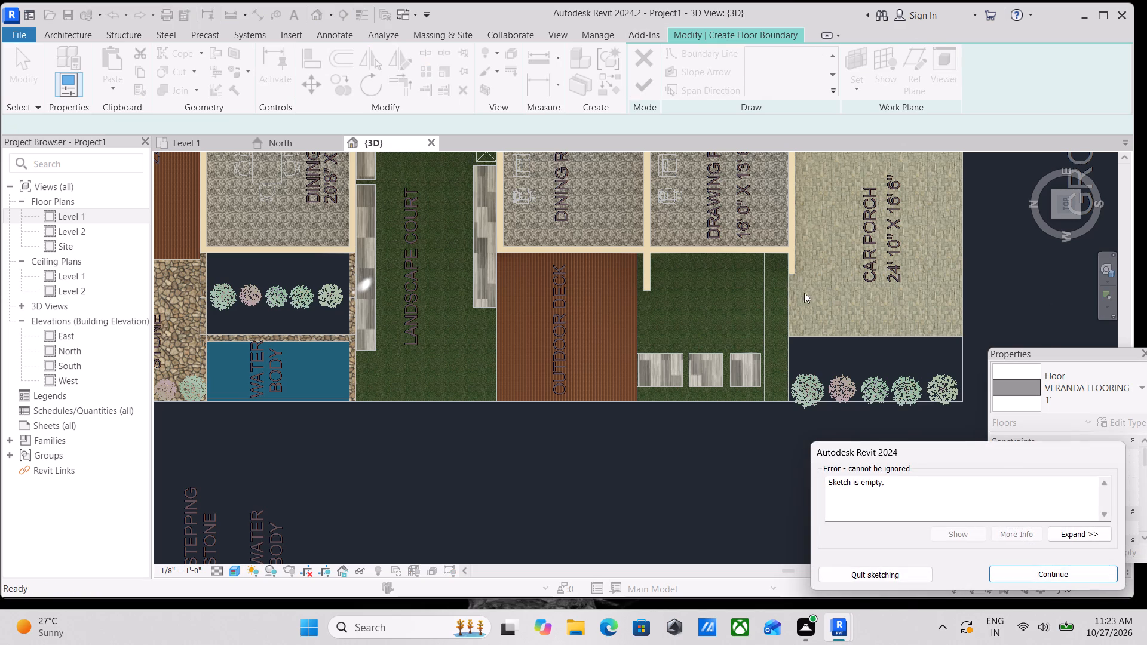
left_click(1051, 578)
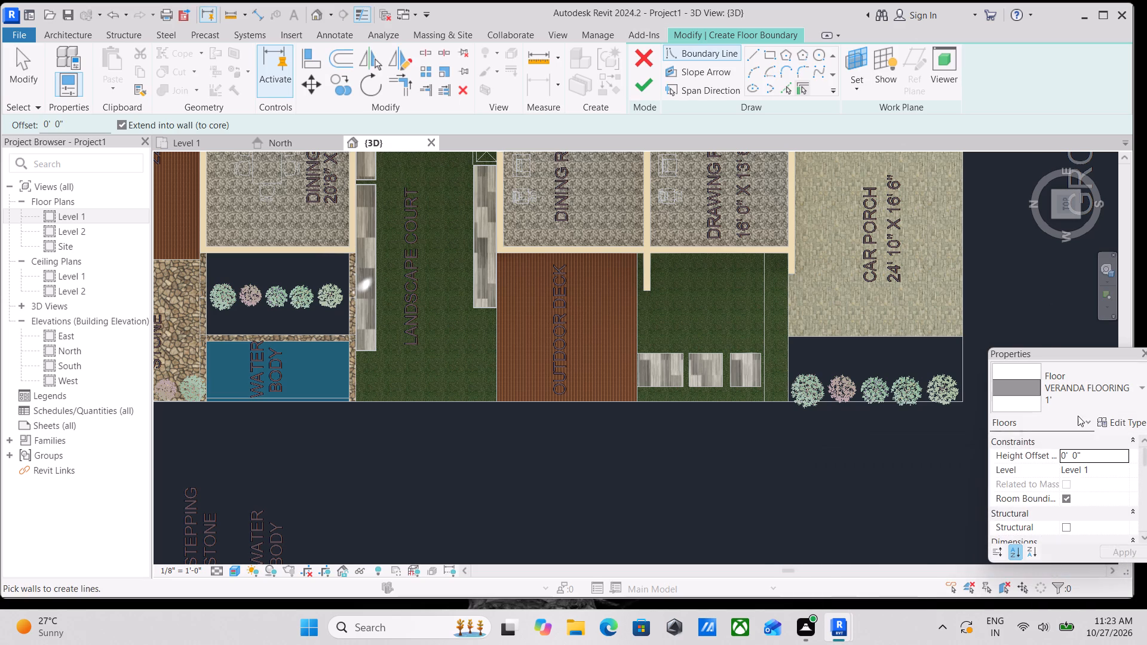
left_click(1131, 395)
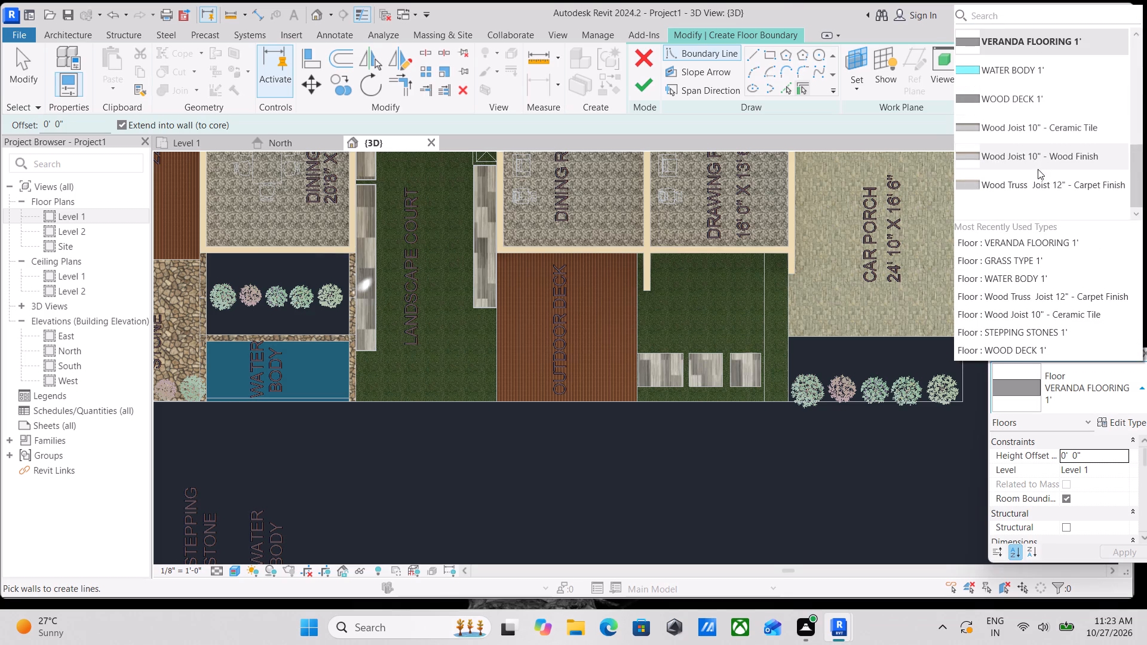
scroll(1036, 162, "up", 6)
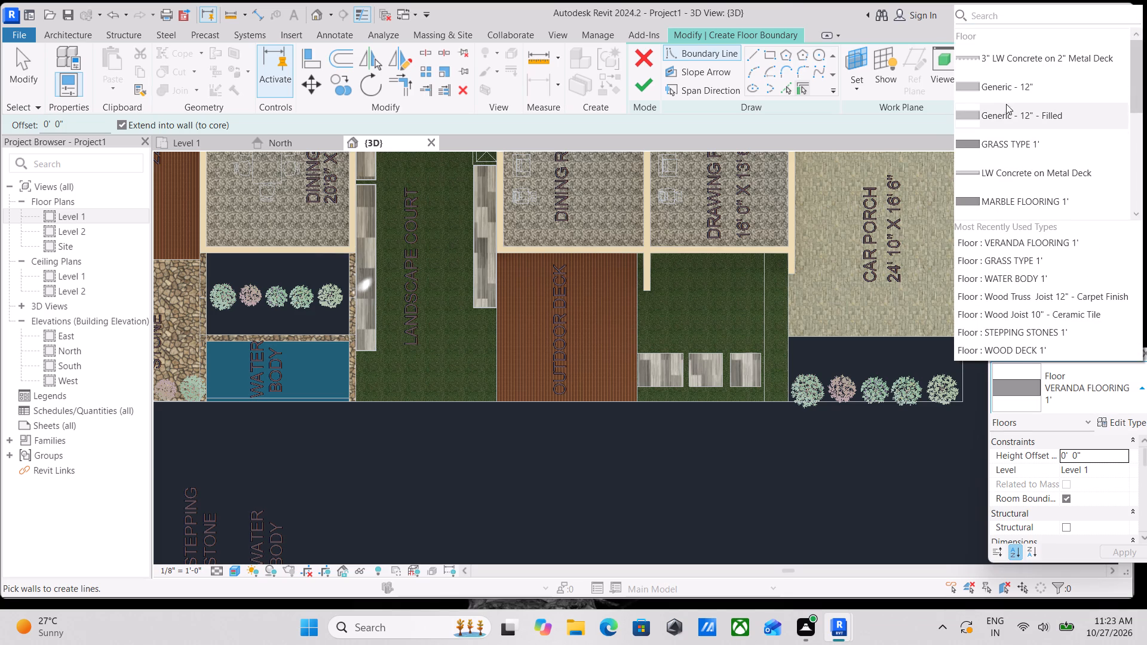
scroll(1034, 93, "up", 2)
scroll(1023, 126, "down", 1)
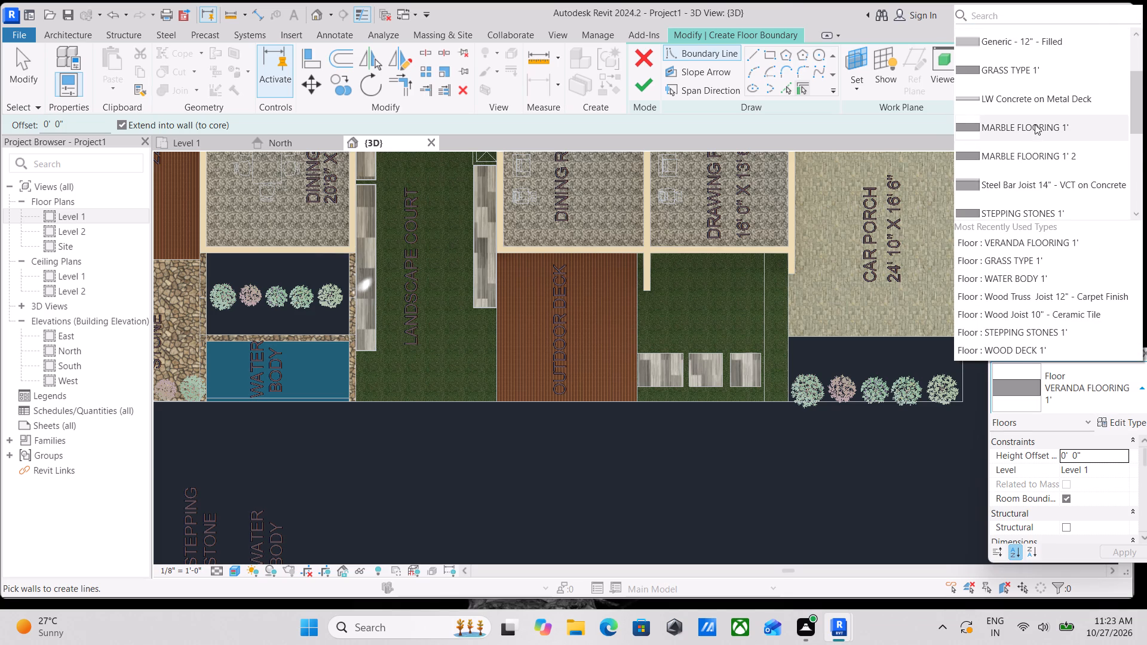
left_click(1038, 73)
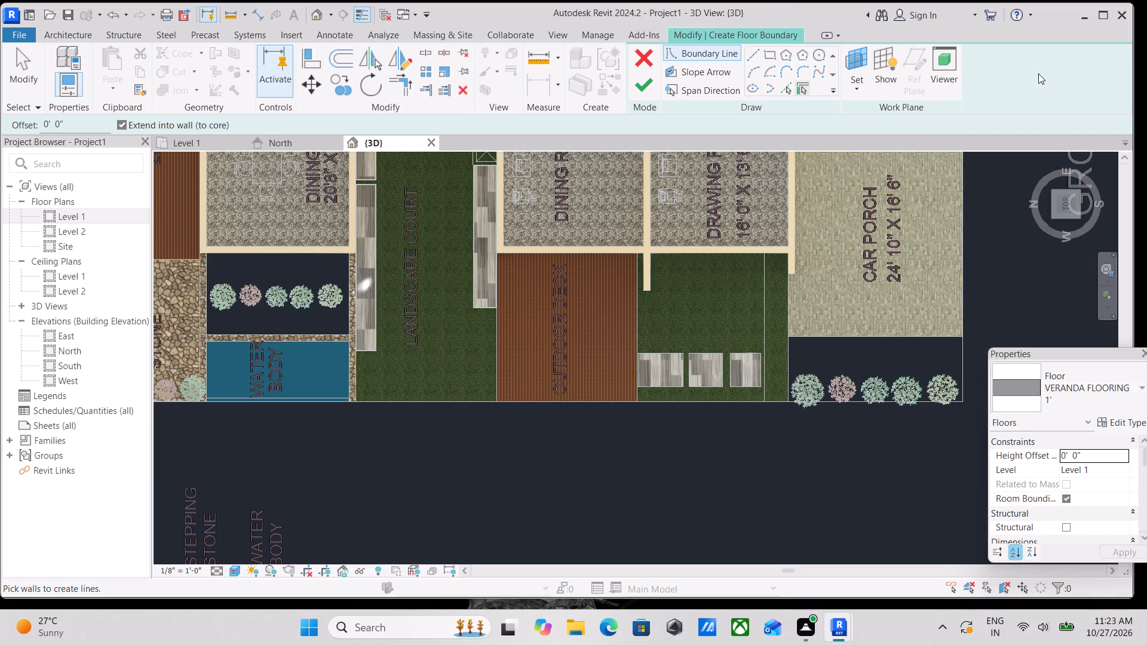
Sketch a rectangle filling the planting strip between the car porch paving and the plot edge, around the five plants.
scroll(803, 368, "up", 2)
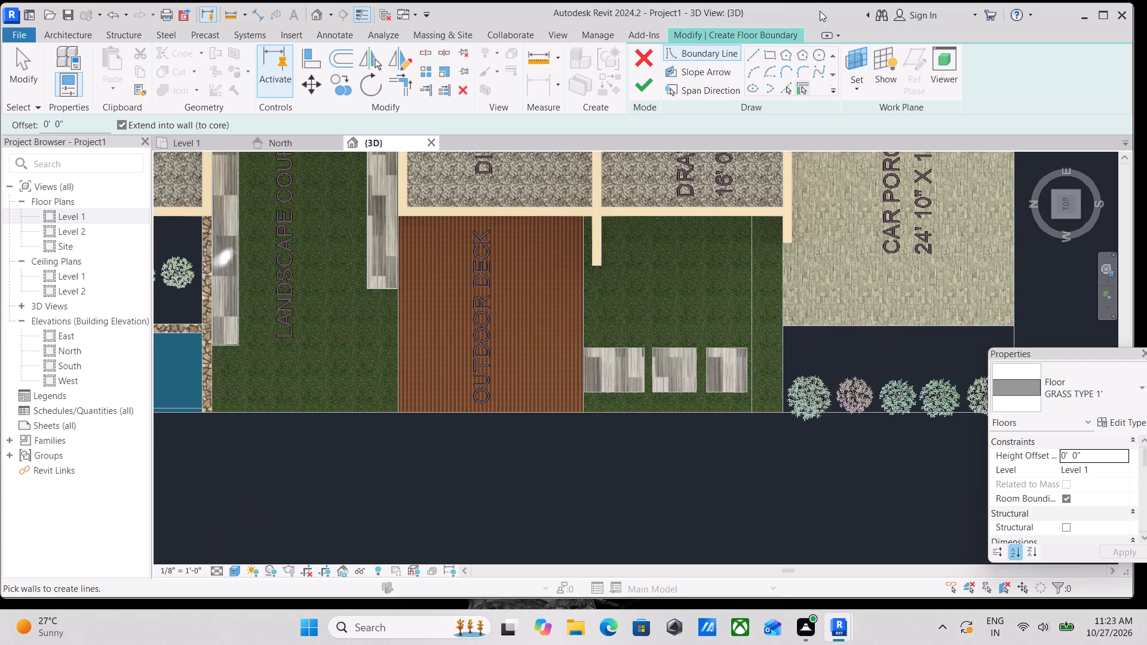
left_click(764, 58)
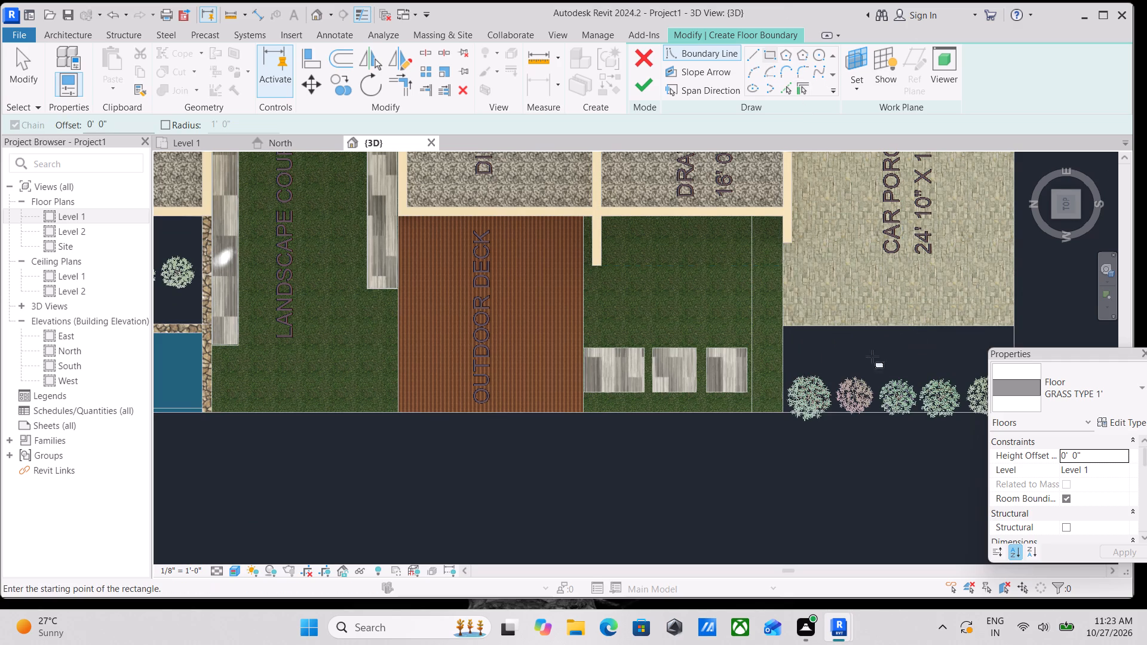
scroll(868, 360, "up", 4)
middle_click_drag(840, 361, 733, 317)
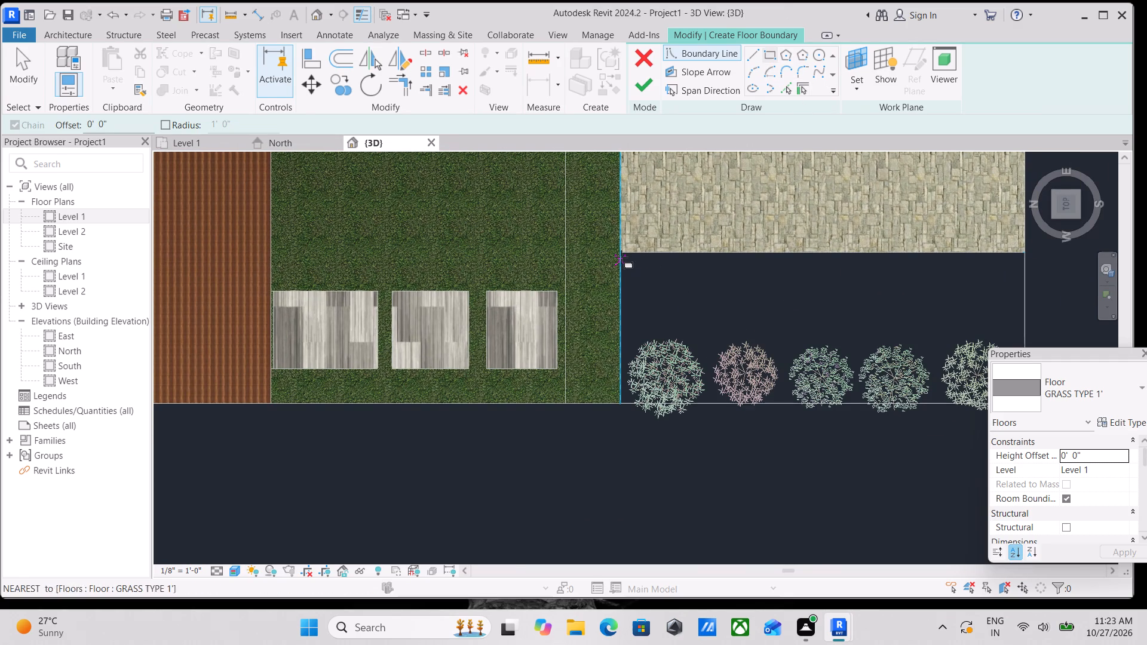
left_click(619, 257)
middle_click_drag(783, 355, 668, 342)
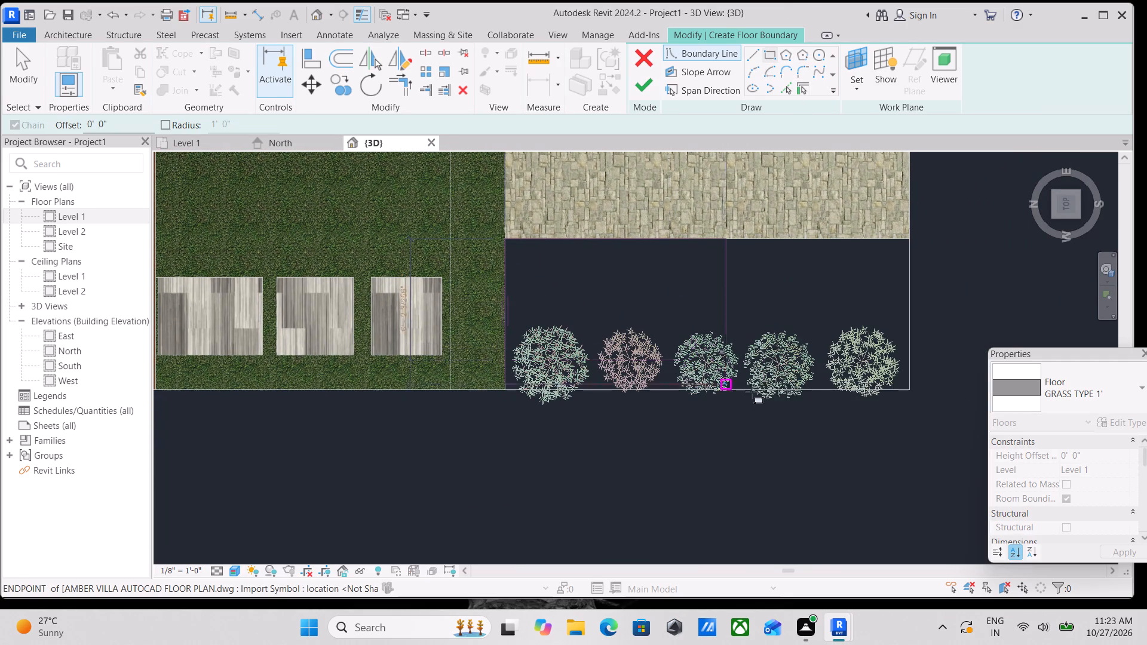
left_click(906, 387)
Sketch a rectangle about 4'-6" wide along the guest bedroom's veranda, between the stepping-stone border and the car porch.
scroll(880, 236, "down", 2)
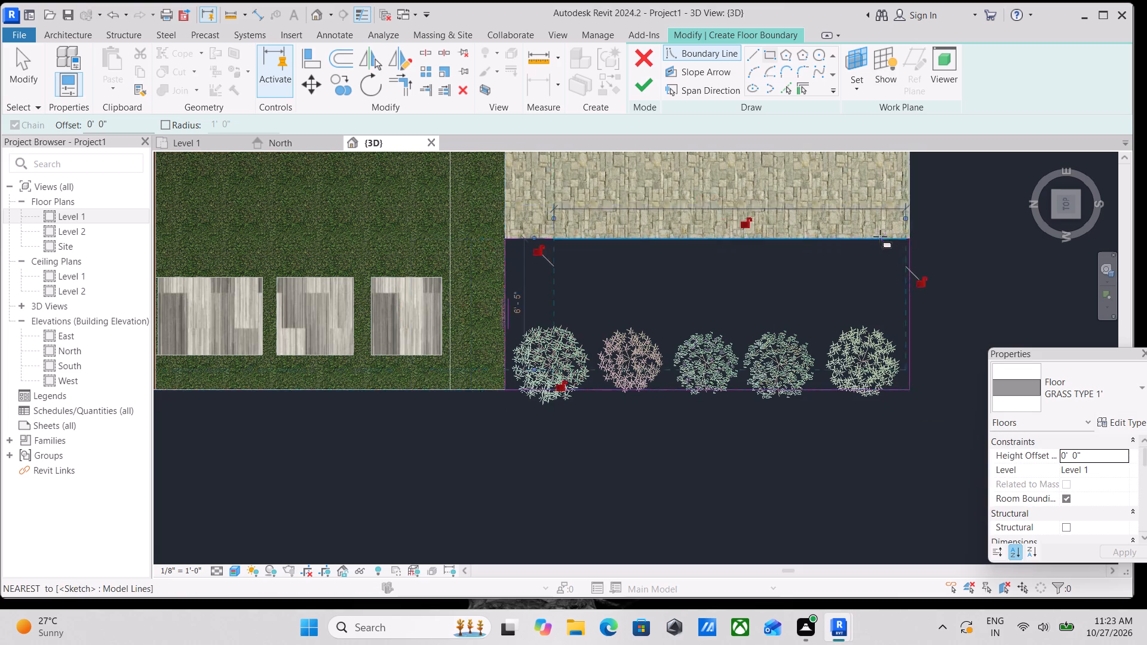
scroll(880, 236, "down", 1)
middle_click_drag(873, 257, 829, 421)
scroll(768, 279, "down", 3)
middle_click_drag(766, 342, 701, 644)
scroll(701, 644, "up", 1)
scroll(737, 438, "down", 1)
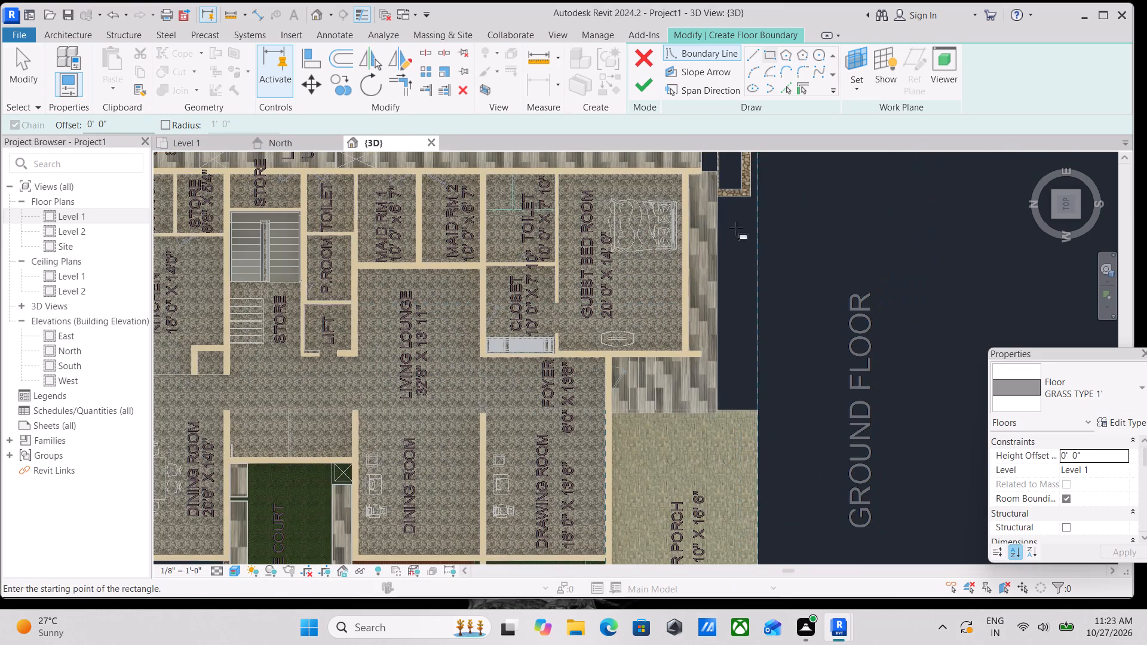
scroll(724, 192, "up", 5)
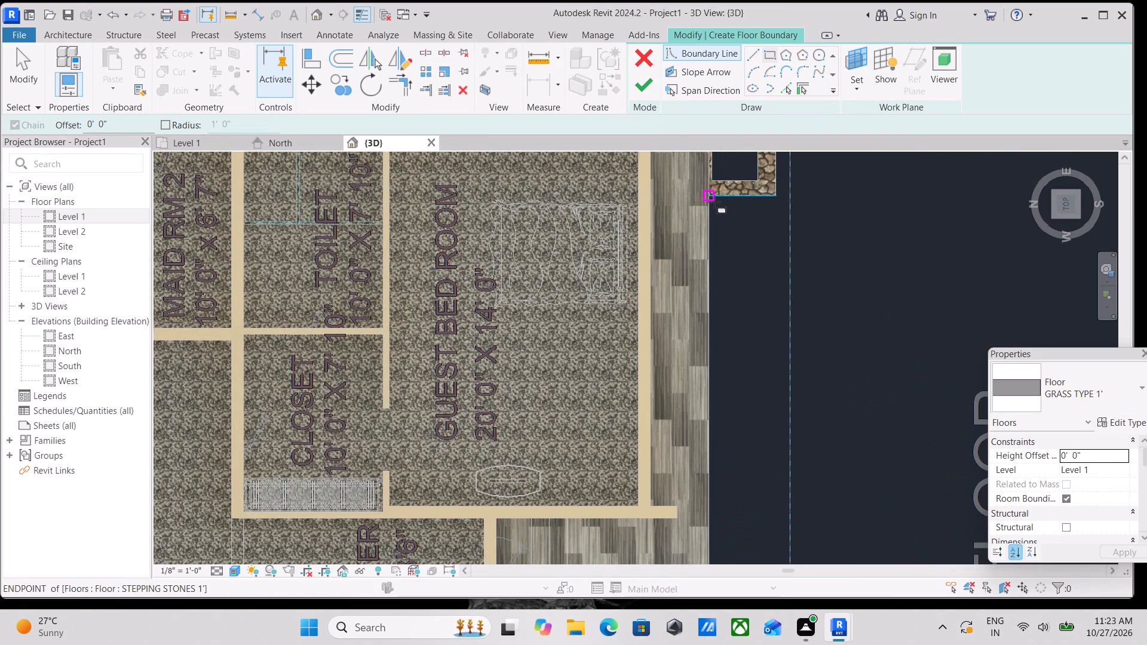
left_click(714, 202)
middle_click_drag(796, 411, 753, 305)
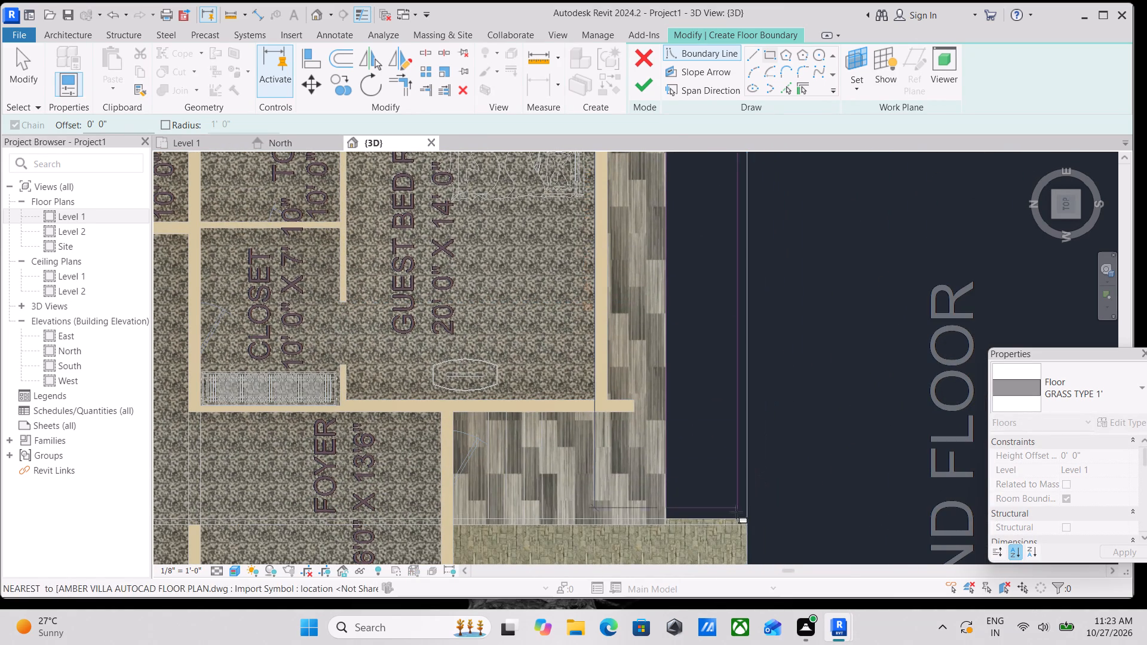
left_click(746, 513)
Sketch a rectangle about 2'-7" wide filling the opening inside the stepping-stone border beyond the guest bedroom's veranda.
scroll(777, 392, "down", 2)
middle_click_drag(784, 433, 771, 644)
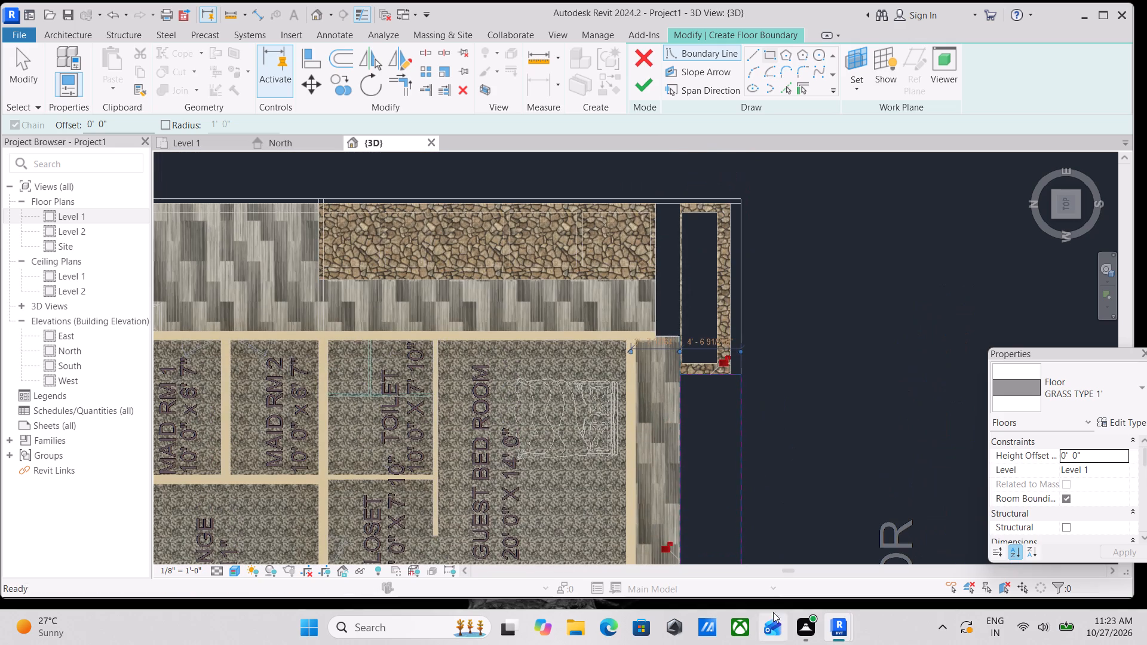
middle_click_drag(728, 384, 729, 460)
scroll(687, 303, "up", 4)
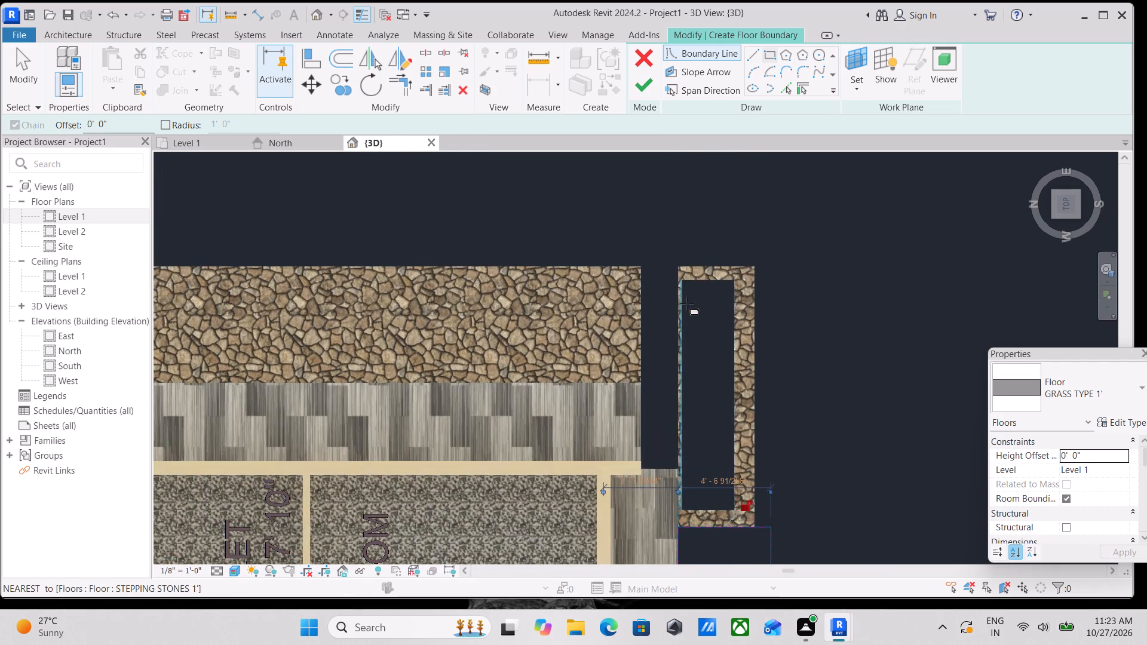
scroll(687, 303, "up", 1)
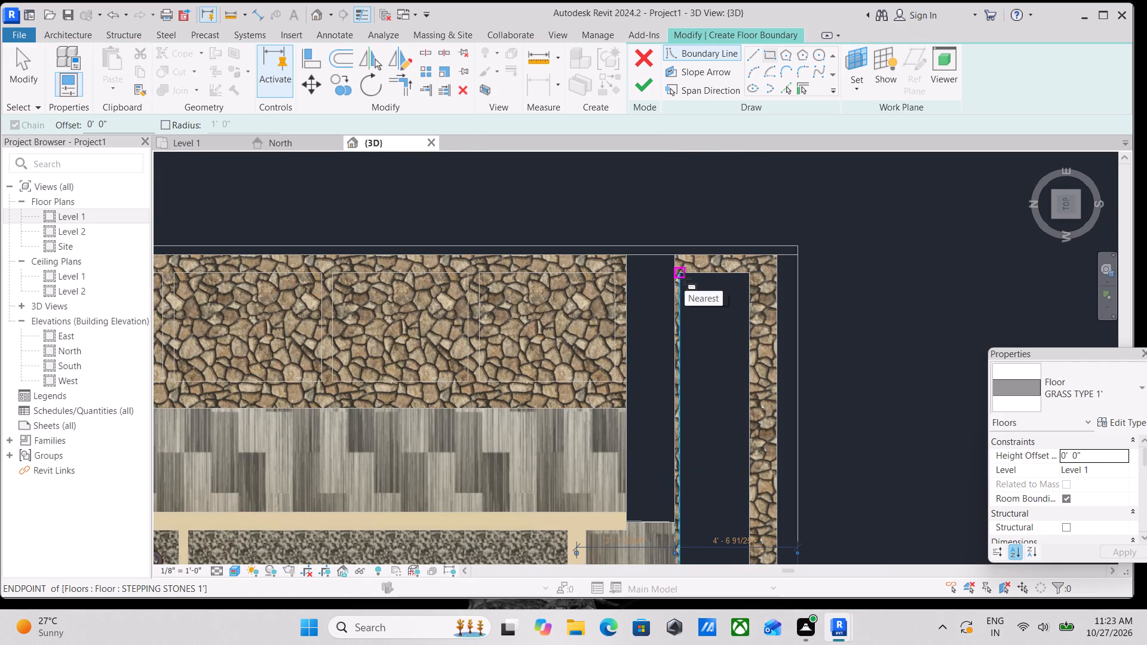
left_click(685, 278)
middle_click_drag(738, 385, 677, 201)
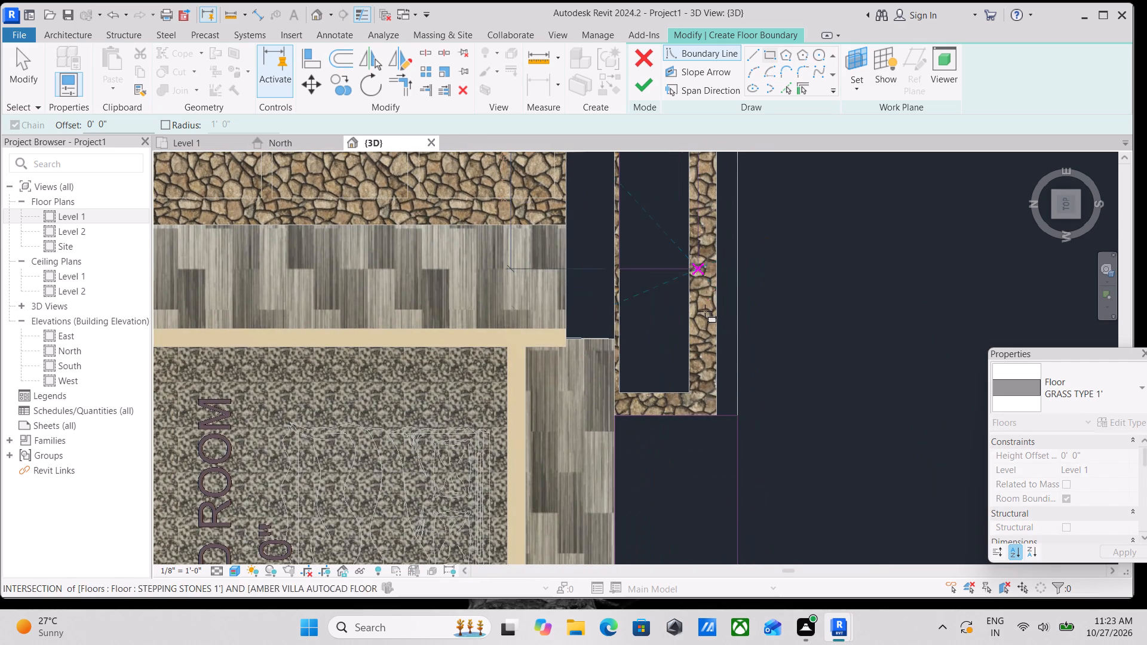
left_click(693, 394)
Finish the GRASS TYPE 1' floor from its three sketched rectangles.
scroll(714, 340, "down", 1)
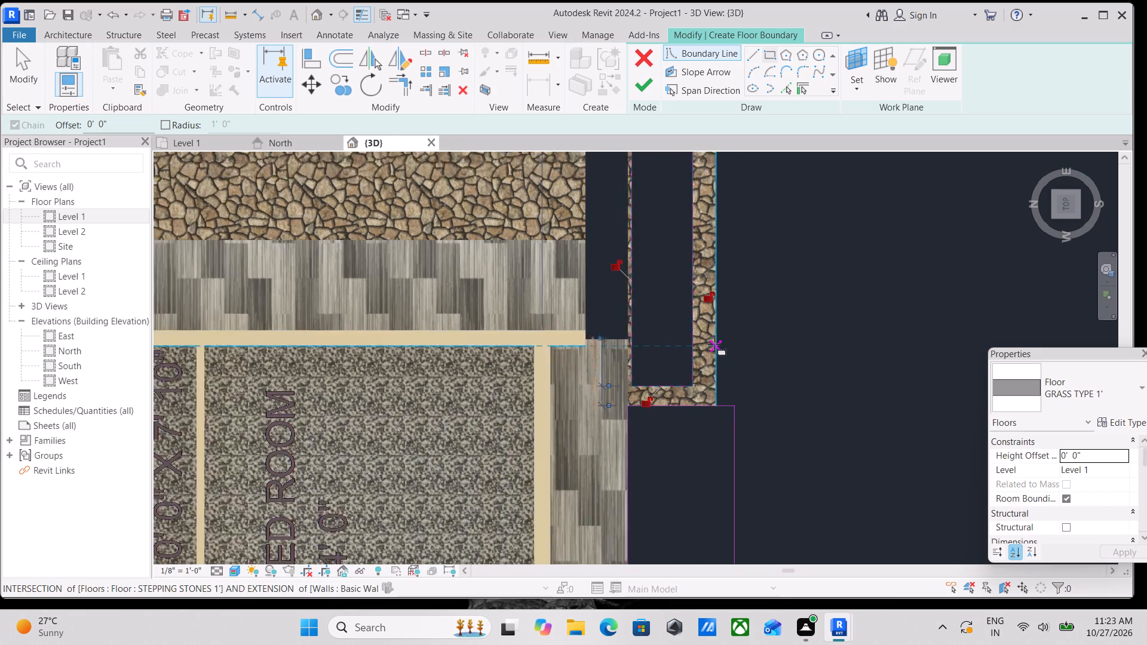
middle_click_drag(715, 347, 687, 503)
scroll(714, 266, "up", 1)
scroll(672, 271, "down", 2)
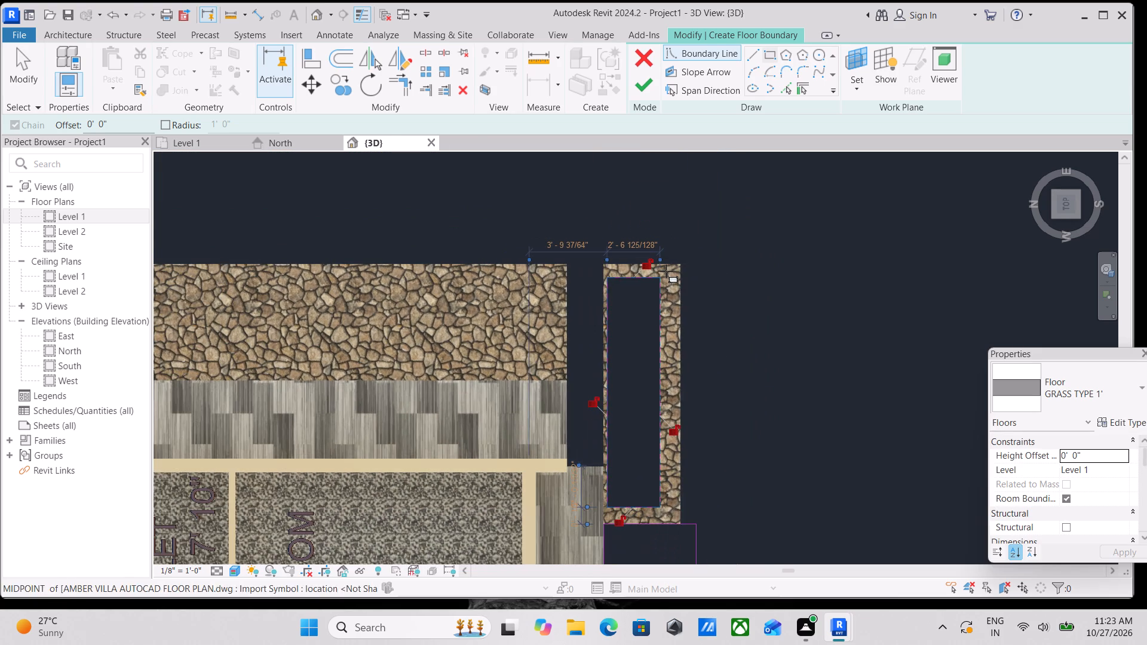
scroll(586, 268, "down", 3)
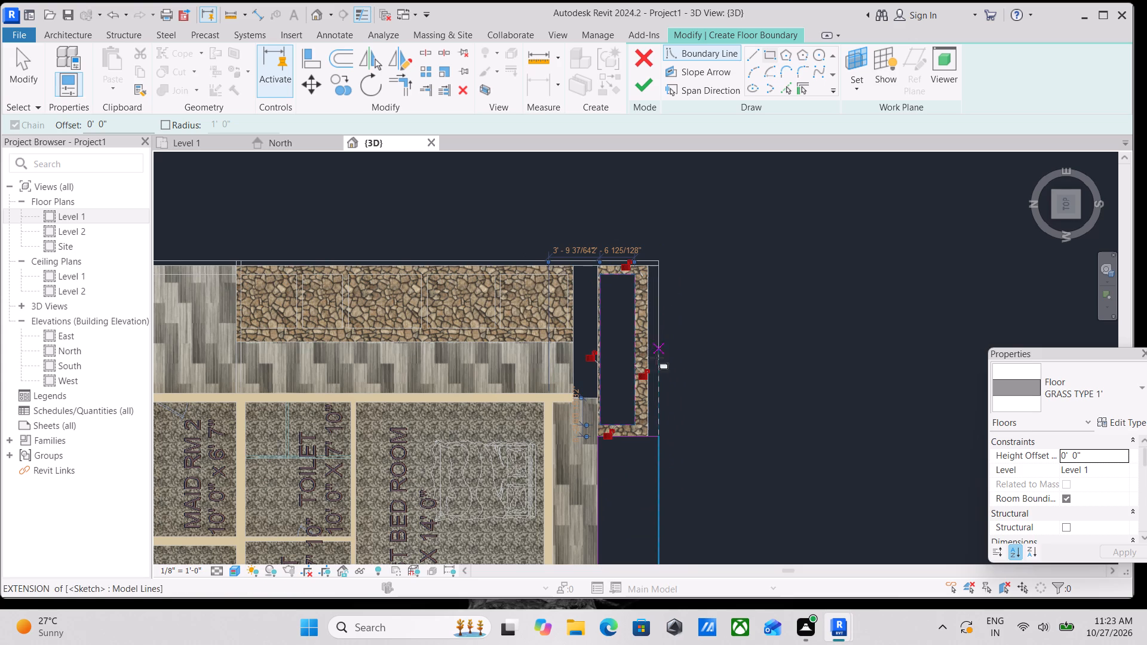
middle_click_drag(615, 364, 654, 249)
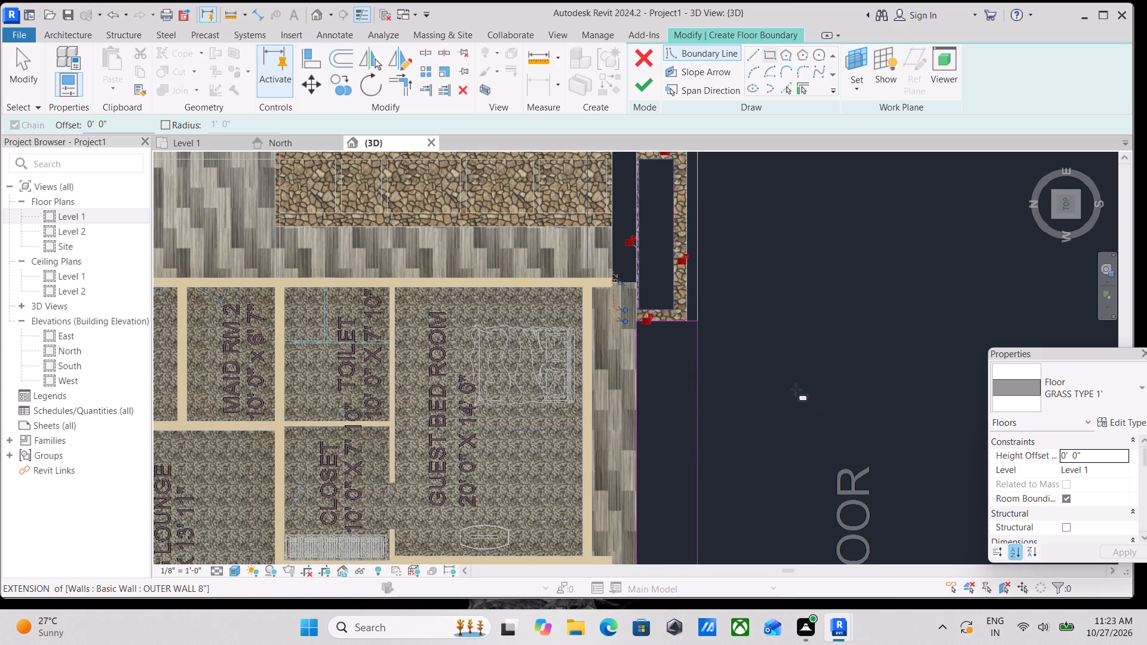
scroll(741, 342, "down", 1)
middle_click_drag(743, 344, 723, 256)
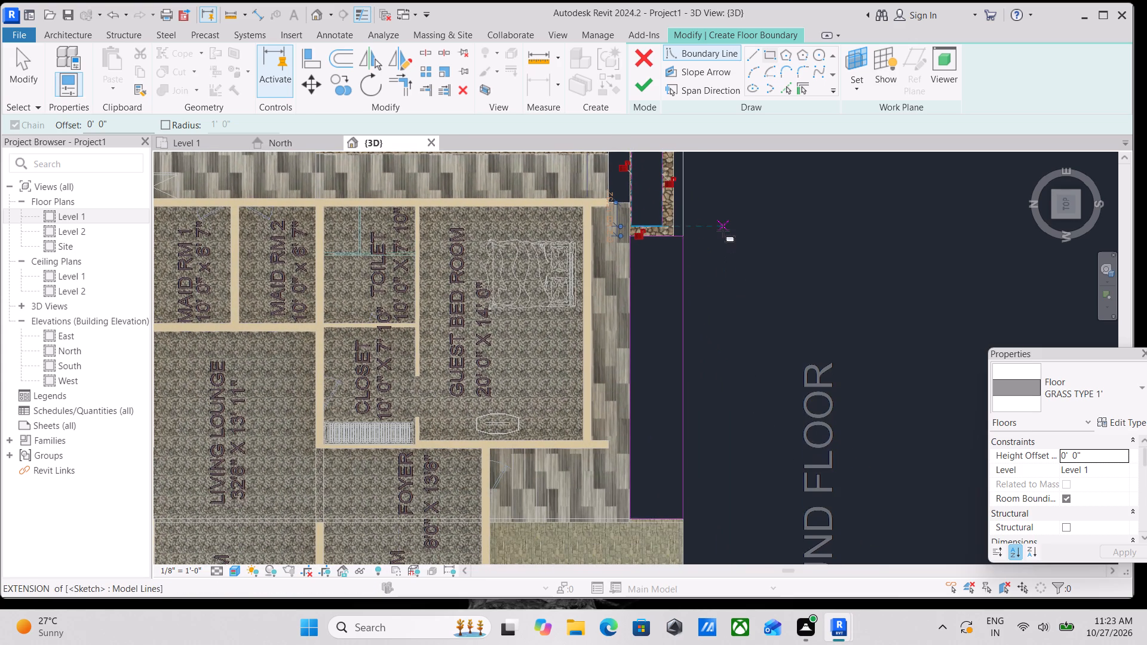
middle_click_drag(718, 255, 755, 438)
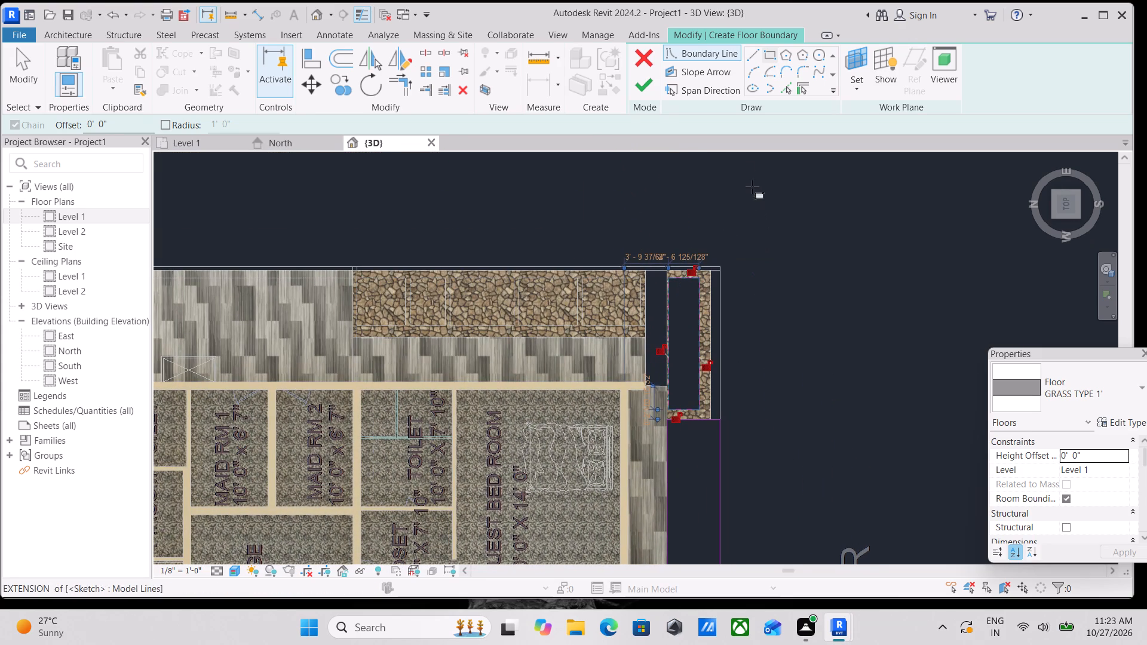
left_click(631, 87)
Examine the new grass areas from above against the rest of the ground floor plan.
scroll(680, 386, "down", 2)
middle_click_drag(680, 385, 682, 374)
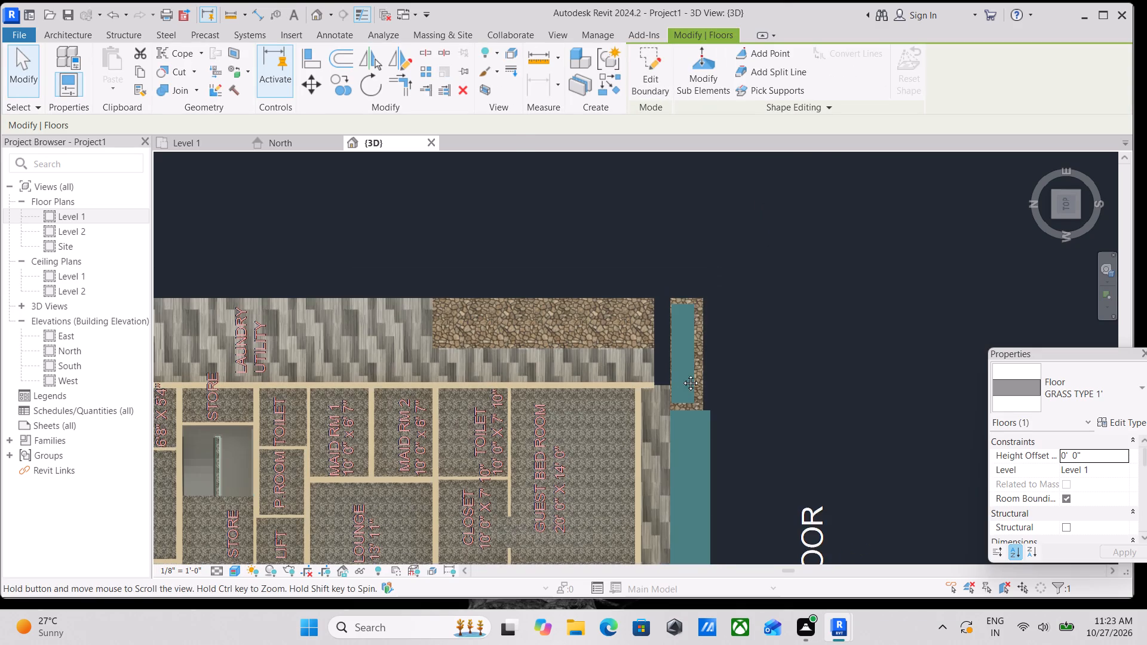
middle_click_drag(682, 374, 688, 307)
scroll(792, 334, "down", 1)
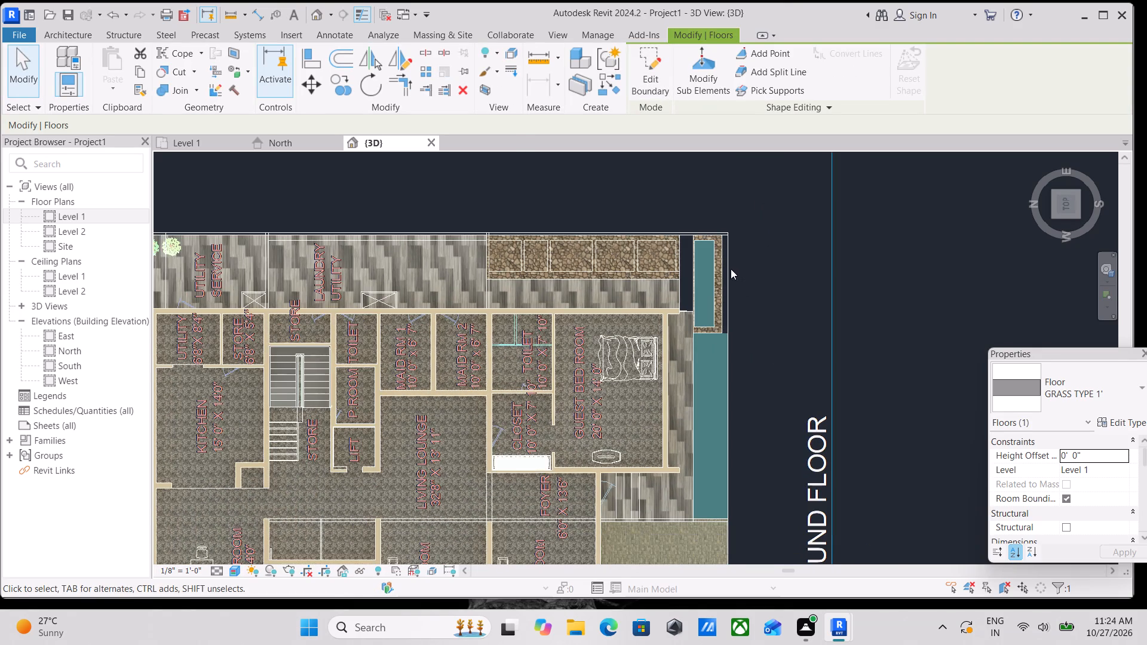
scroll(729, 268, "up", 4)
scroll(690, 454, "up", 1)
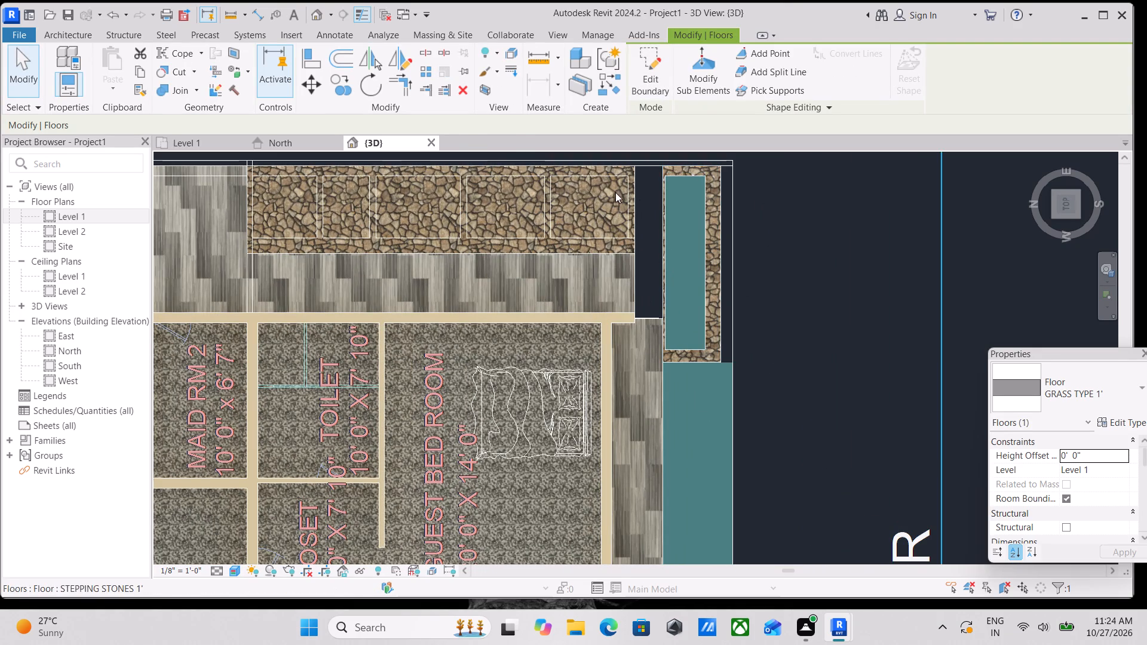
middle_click_drag(626, 206, 660, 277)
scroll(661, 279, "up", 1)
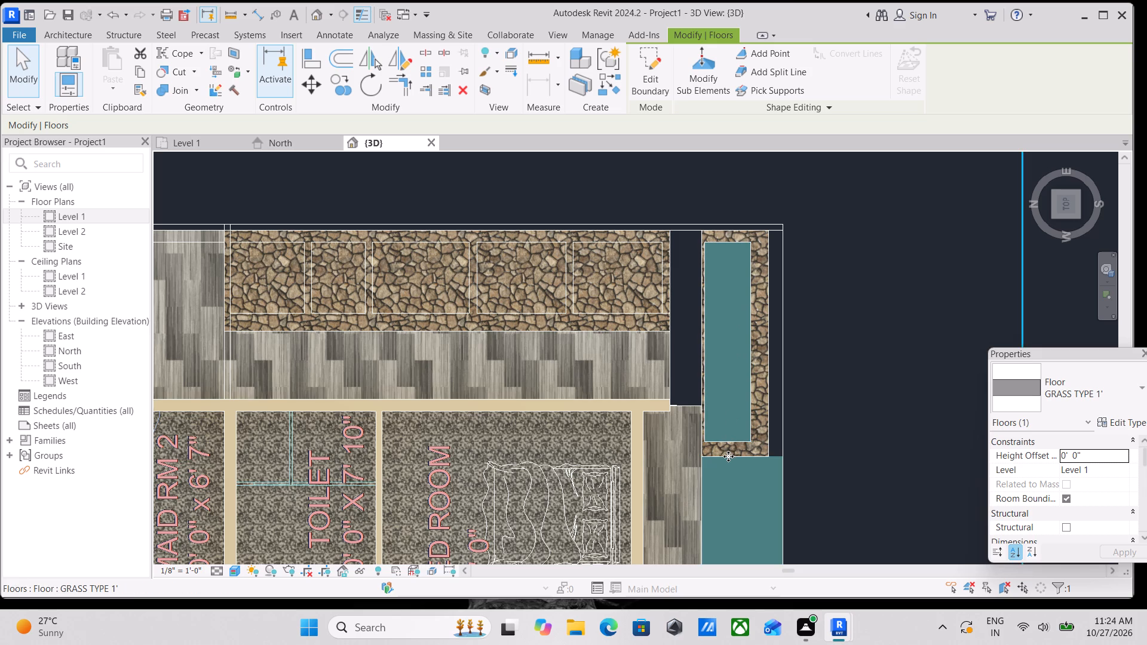
scroll(728, 308, "down", 4)
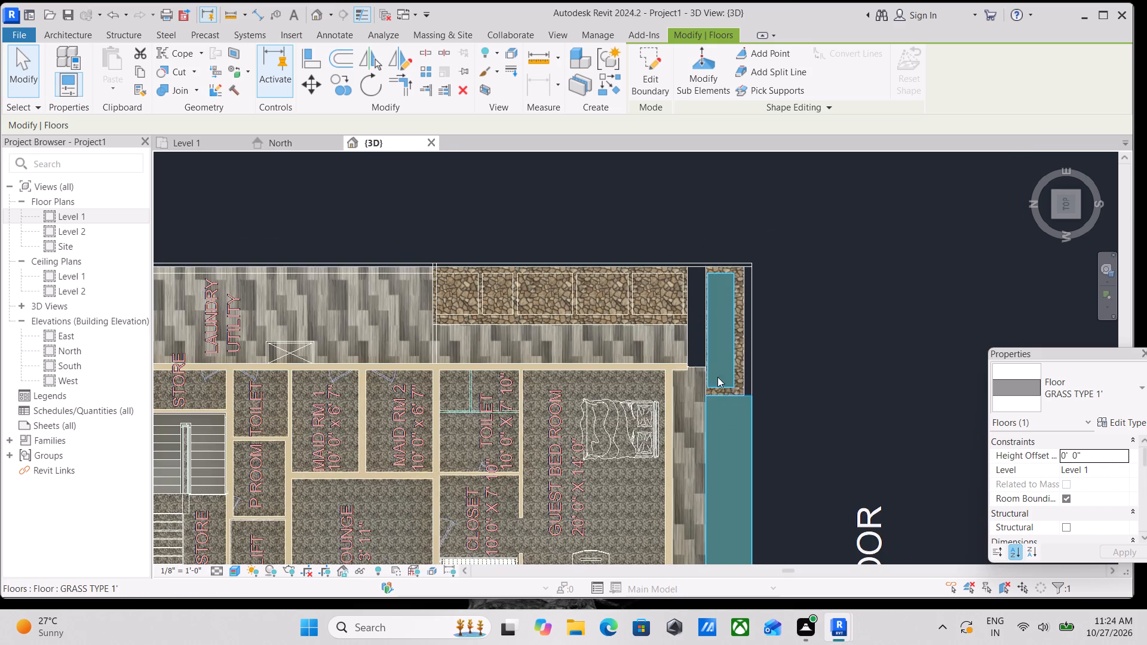
scroll(745, 387, "down", 5)
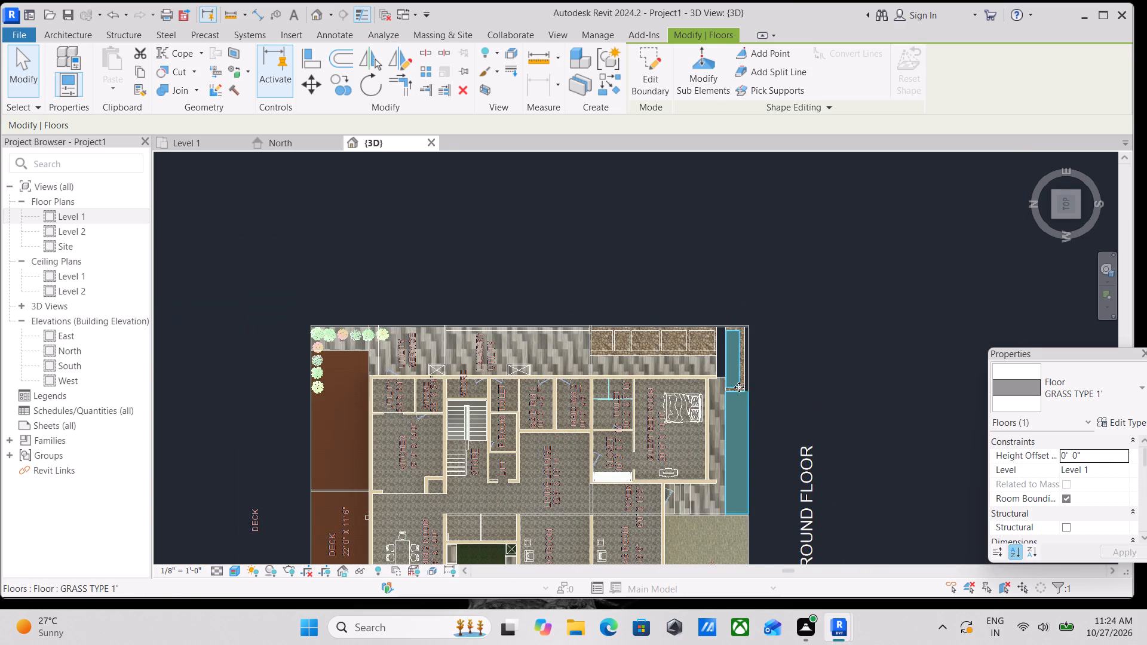
scroll(560, 446, "up", 2)
scroll(650, 282, "down", 3)
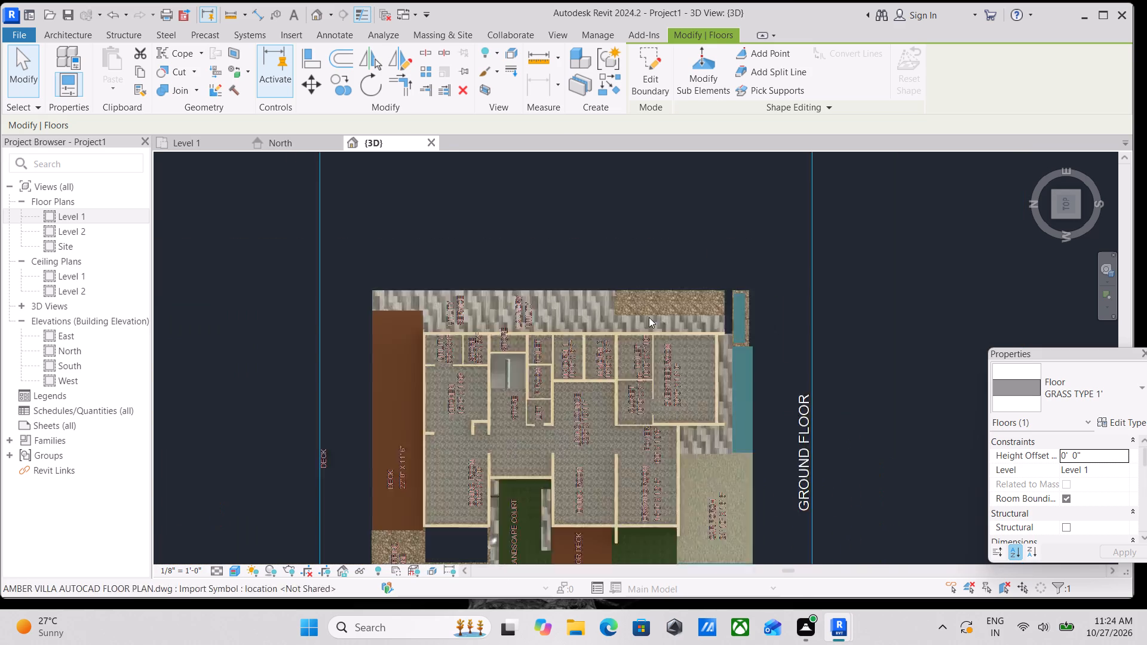
scroll(649, 317, "down", 6)
scroll(633, 420, "down", 2)
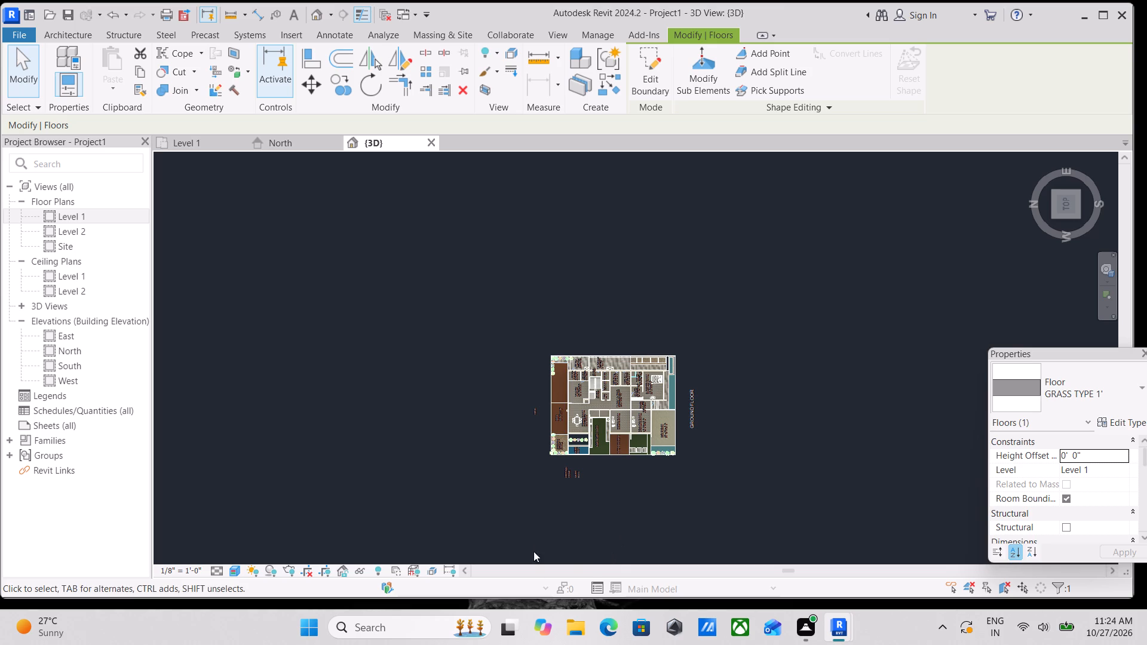
middle_click_drag(506, 496, 530, 404)
scroll(465, 0, "up", 1)
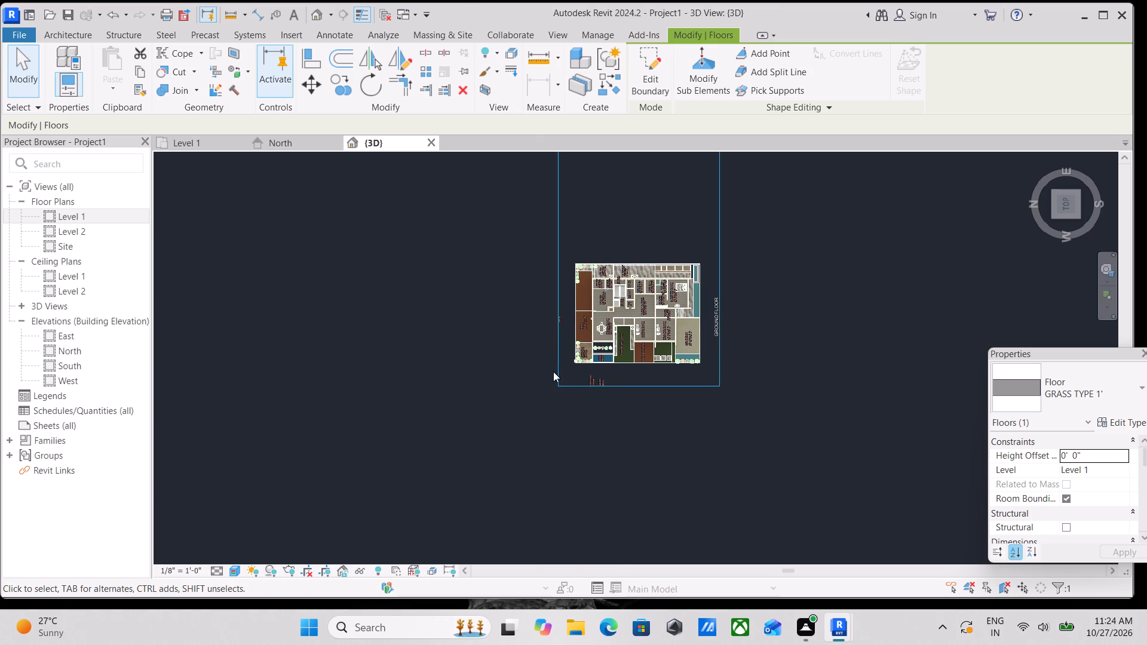
scroll(553, 371, "up", 3)
scroll(667, 325, "up", 2)
middle_click_drag(736, 315, 542, 261)
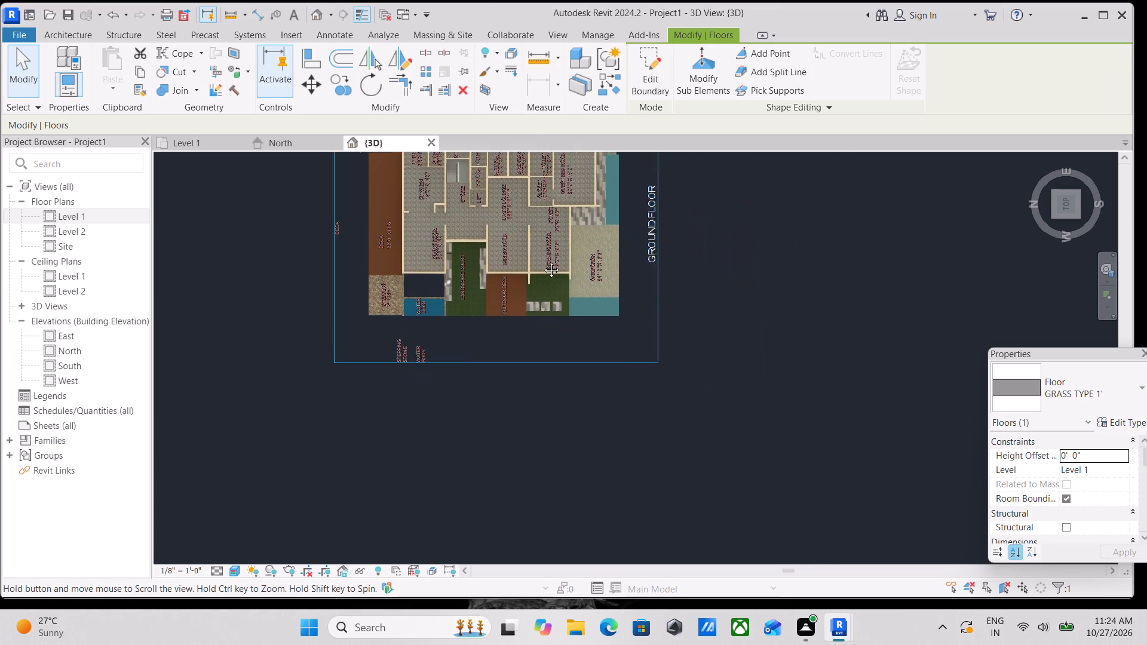
middle_click_drag(542, 261, 590, 345)
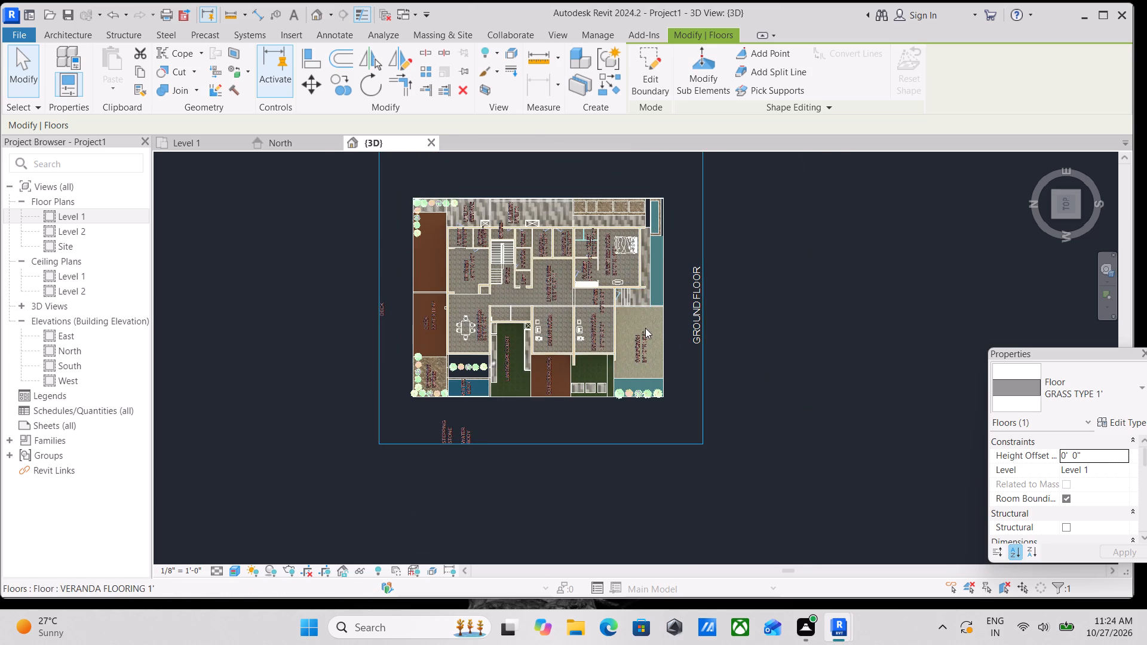
scroll(645, 328, "down", 1)
middle_click_drag(652, 328, 668, 311)
middle_click_drag(650, 324, 651, 324)
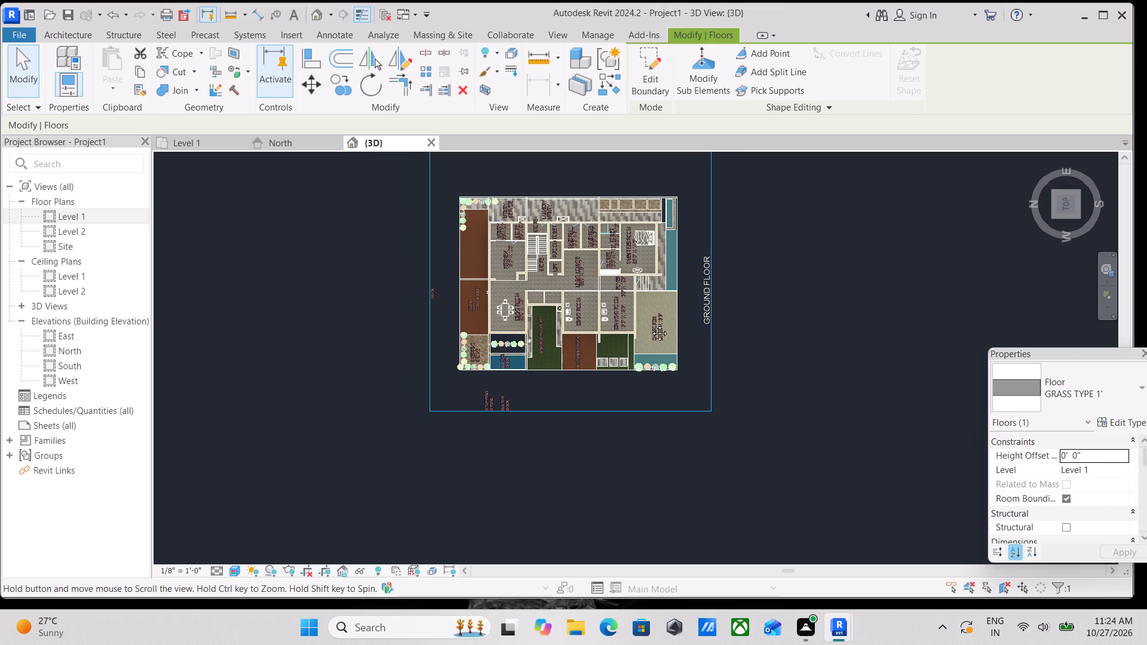
middle_click_drag(651, 324, 697, 413)
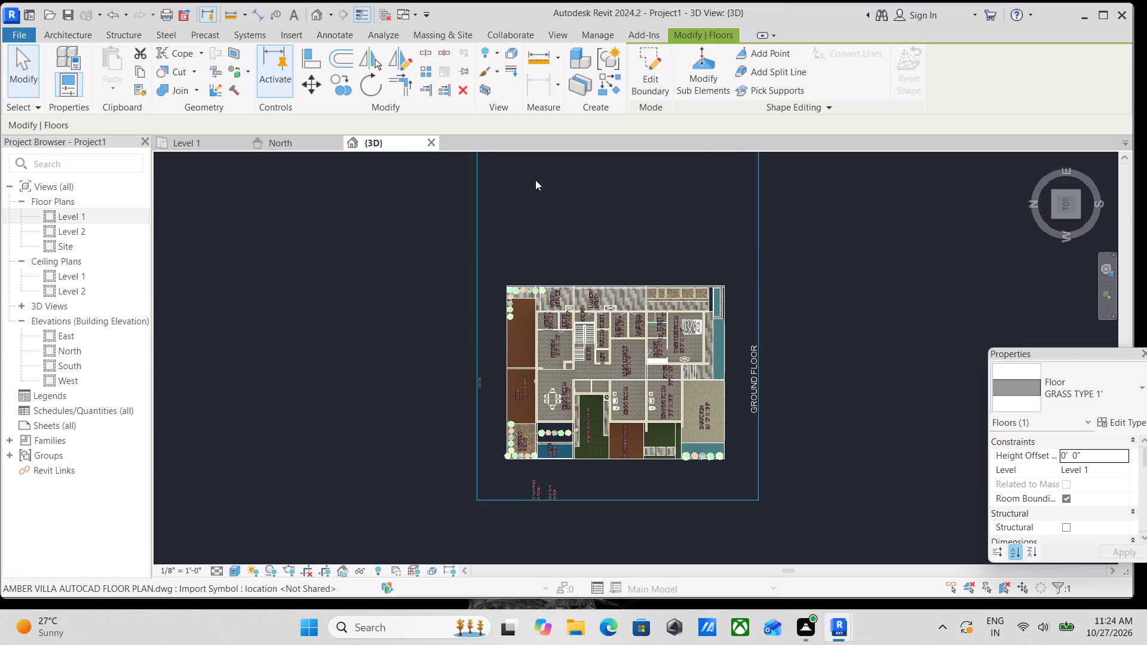
Turn the model to an angled 3D view, inspect the grass strips and stepping-stone border, and deselect the grass floor.
left_click(1081, 219)
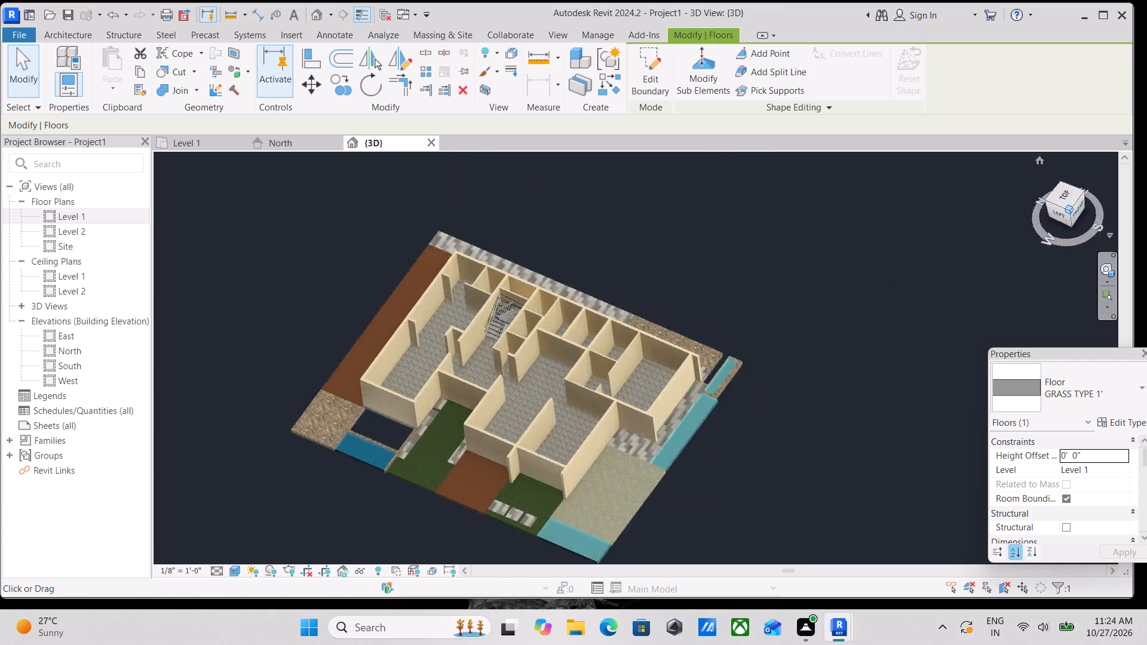
scroll(664, 353, "down", 1)
middle_click_drag(664, 353, 757, 306)
scroll(769, 345, "up", 2)
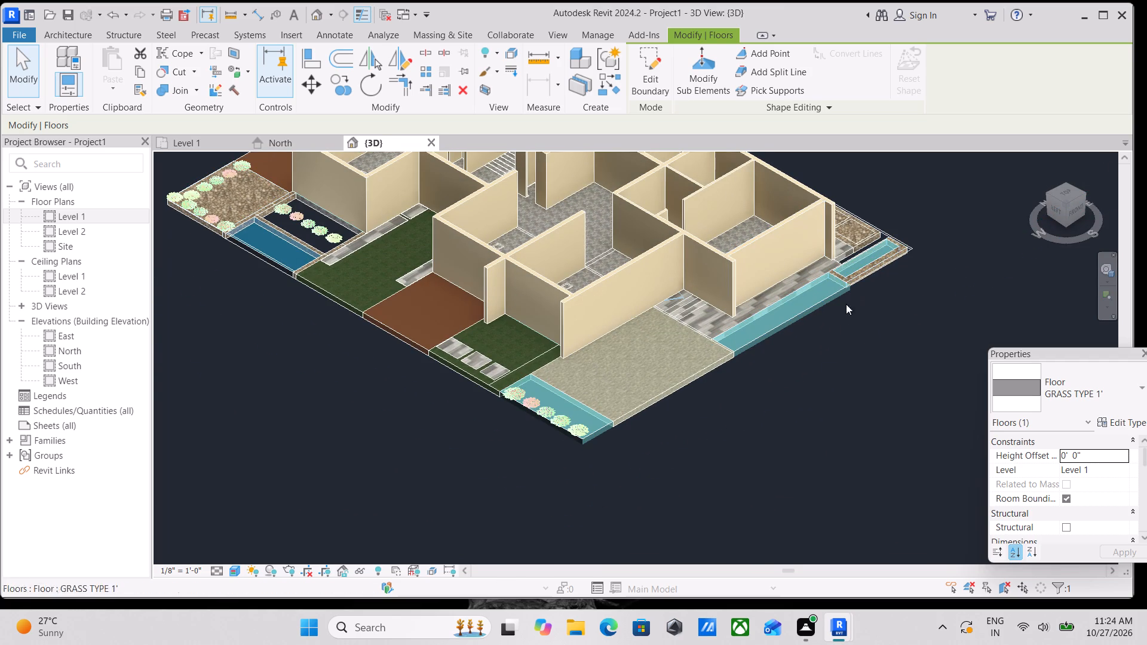
scroll(847, 309, "up", 4)
scroll(756, 363, "down", 3)
scroll(844, 264, "up", 1)
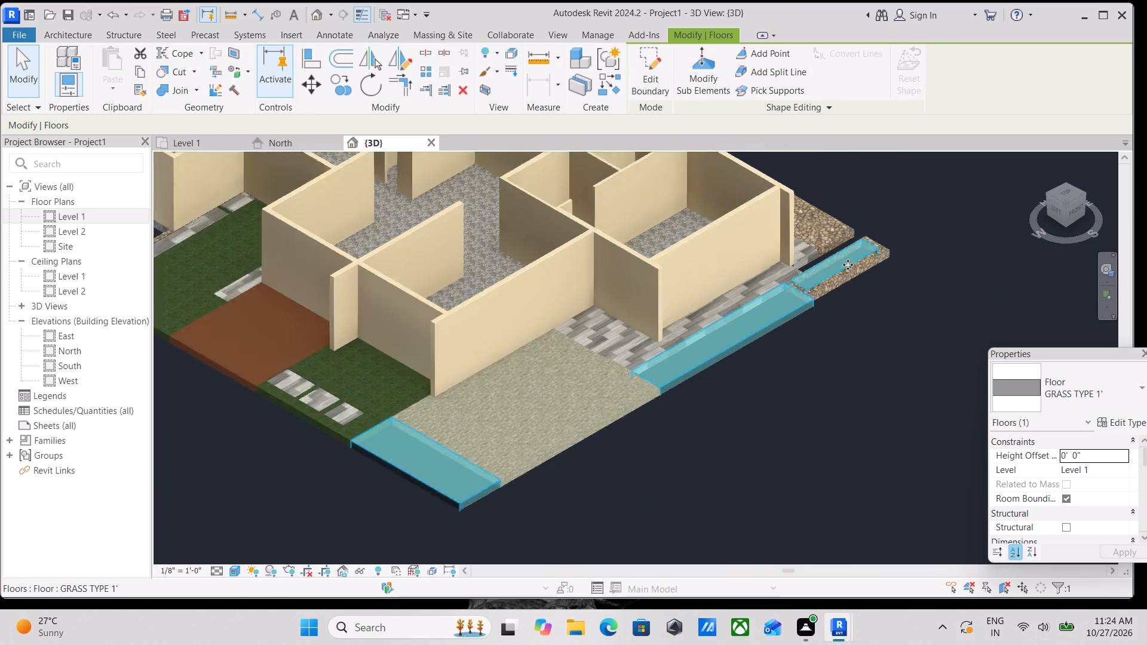
scroll(848, 265, "up", 7)
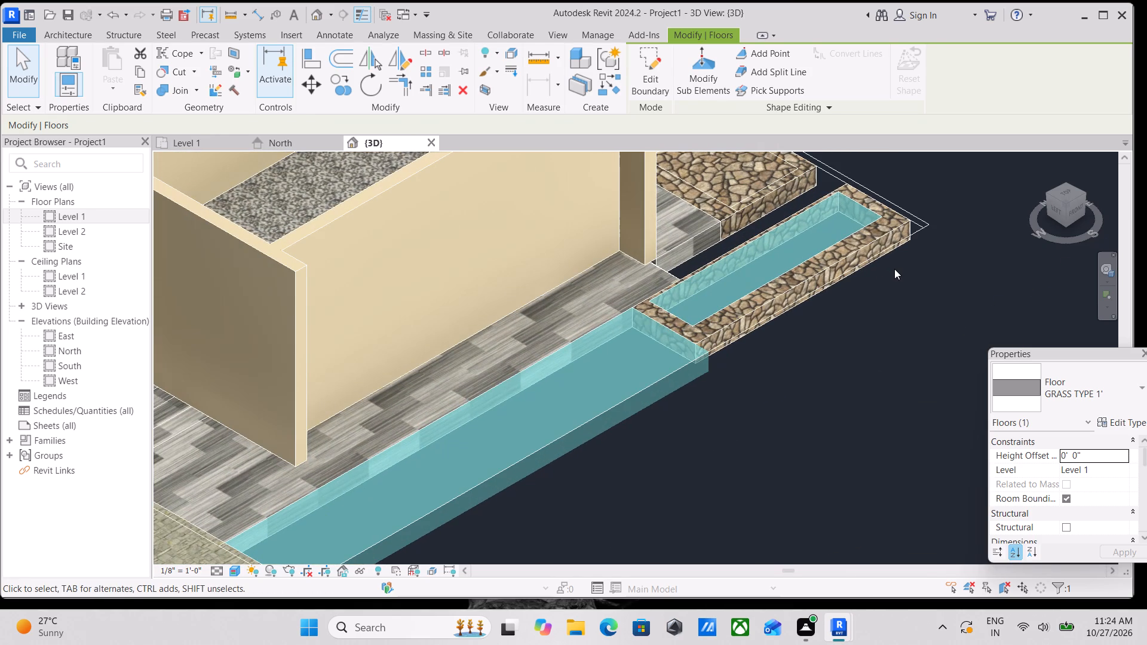
scroll(789, 107, "down", 2)
scroll(517, 137, "down", 1)
left_click(72, 34)
scroll(625, 386, "down", 7)
middle_click_drag(645, 360, 720, 299)
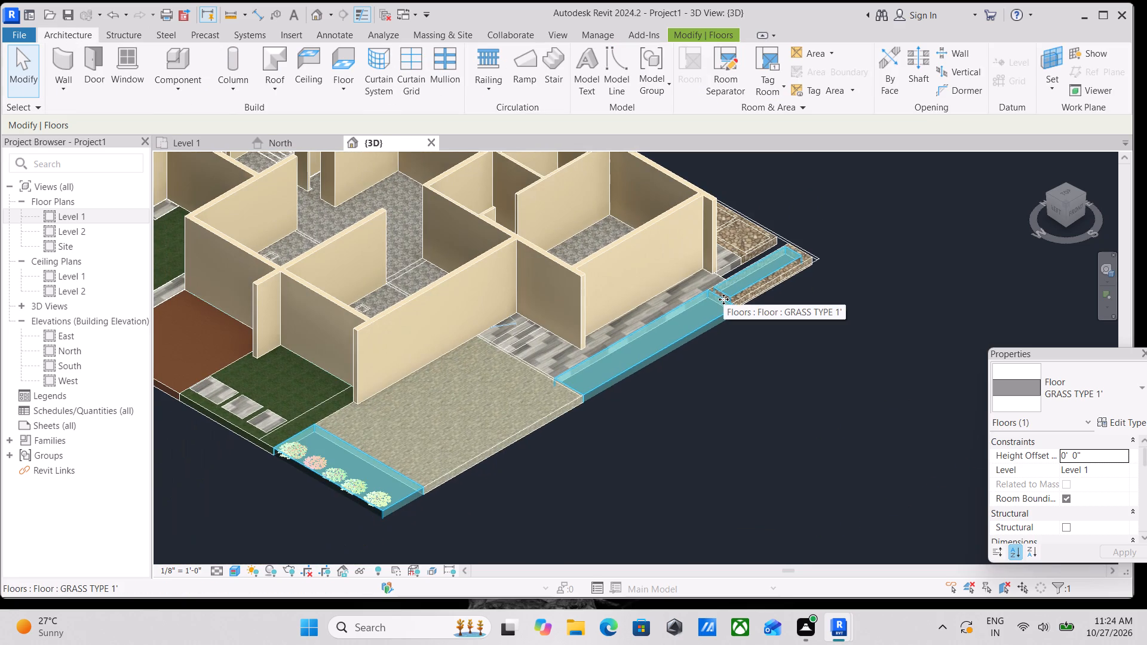
scroll(624, 338, "down", 1)
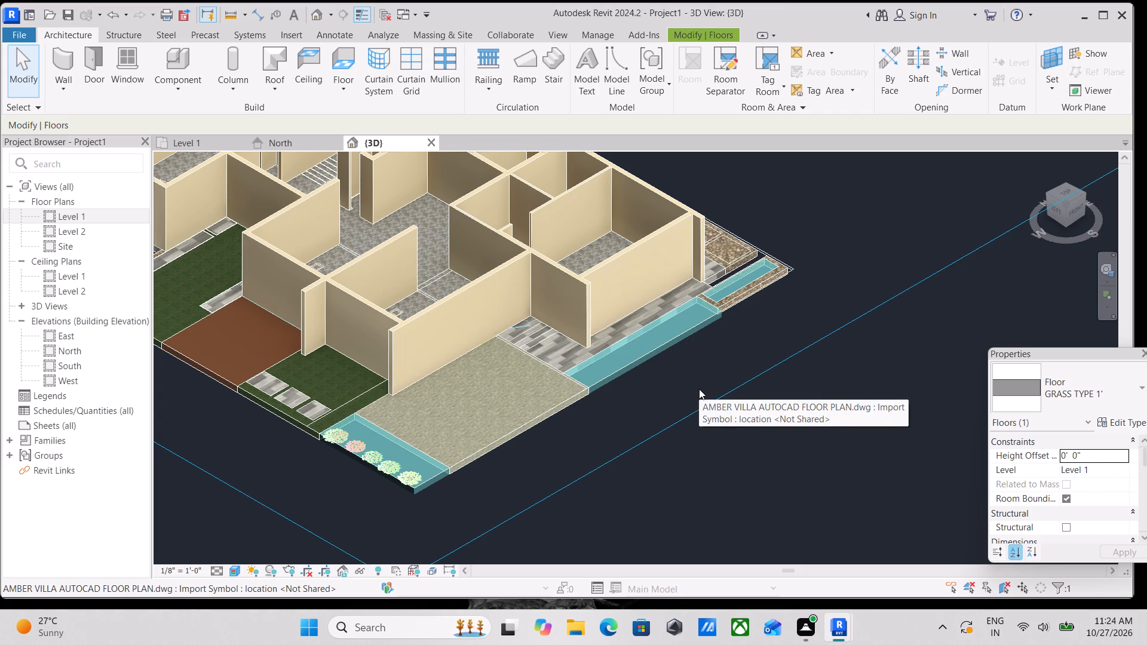
key("Escape")
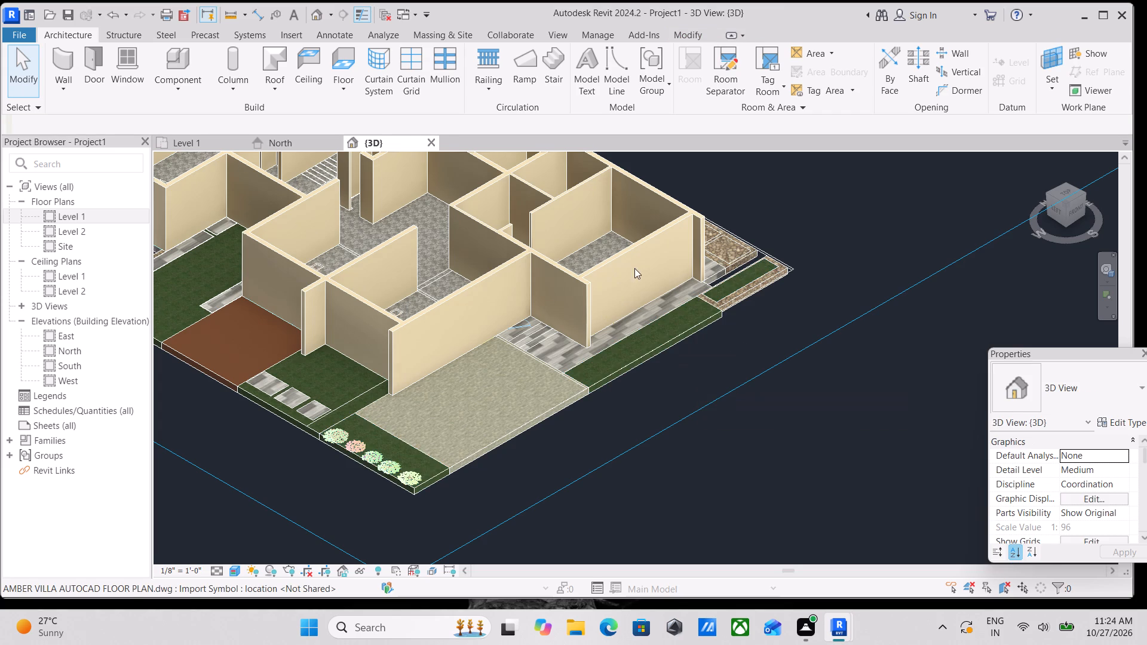
Examine the outdoor floors in 3D from the guest bedroom's veranda across to the pool and the adjoining planting bed.
scroll(608, 401, "up", 8)
scroll(615, 300, "down", 1)
middle_click_drag(615, 300, 723, 369)
scroll(741, 346, "down", 7)
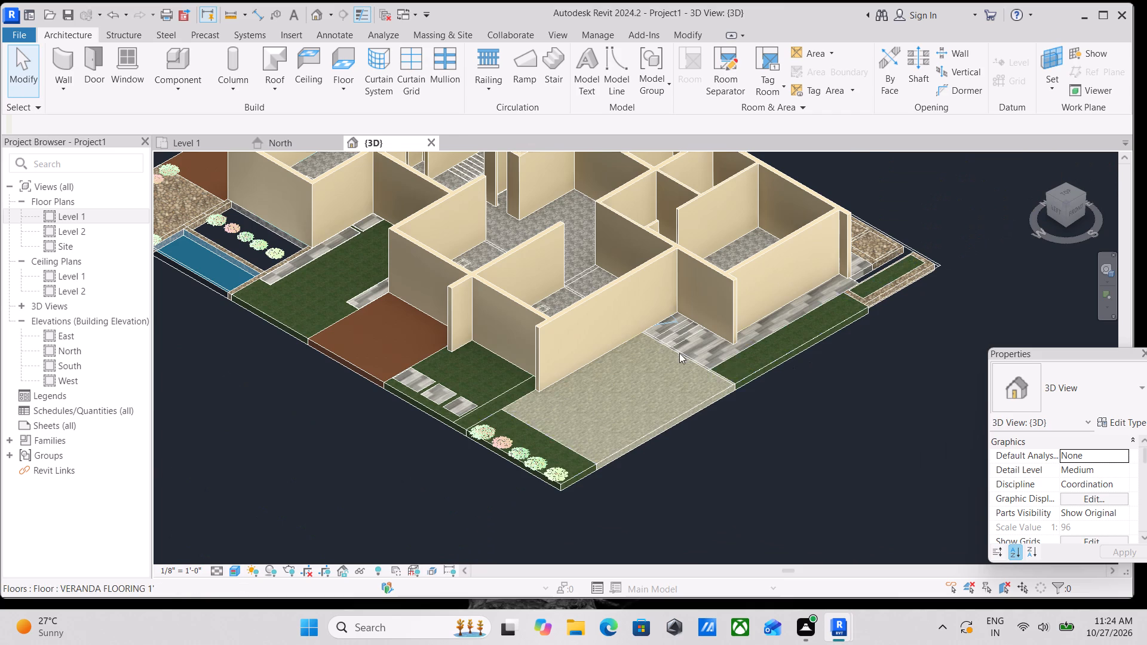
scroll(679, 353, "up", 4)
middle_click_drag(787, 359, 776, 533)
scroll(899, 496, "down", 1)
middle_click_drag(899, 496, 897, 502)
scroll(763, 425, "down", 2)
middle_click_drag(763, 425, 753, 379)
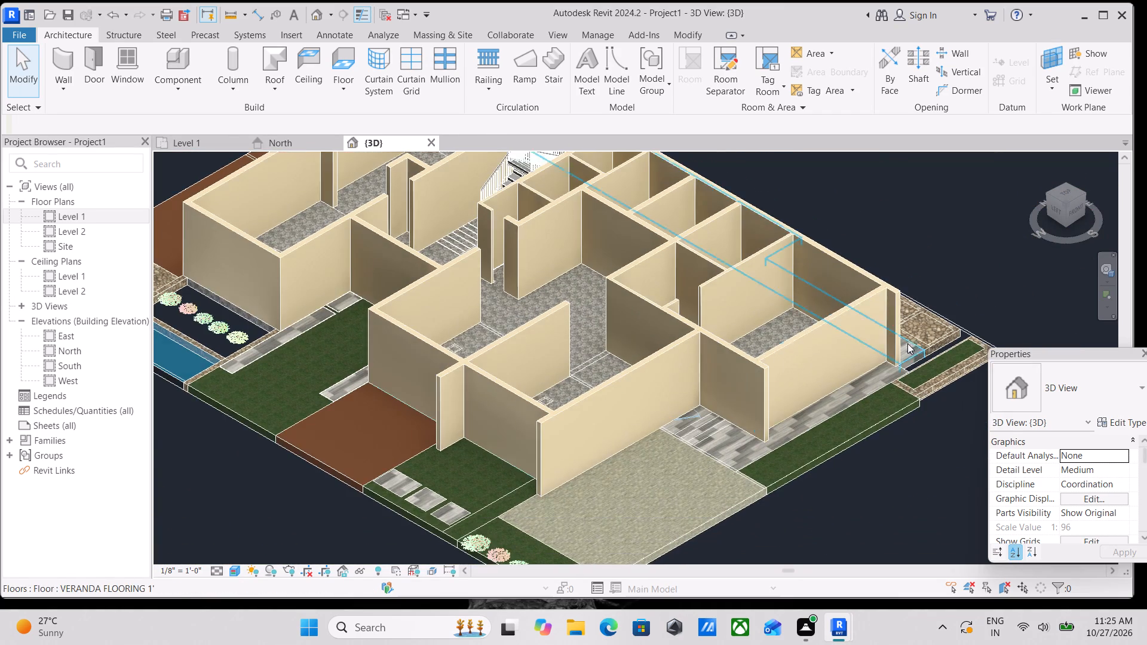
scroll(908, 343, "up", 2)
scroll(889, 376, "down", 1)
middle_click_drag(836, 378, 1013, 333)
middle_click_drag(721, 386, 820, 410)
middle_click_drag(536, 360, 603, 379)
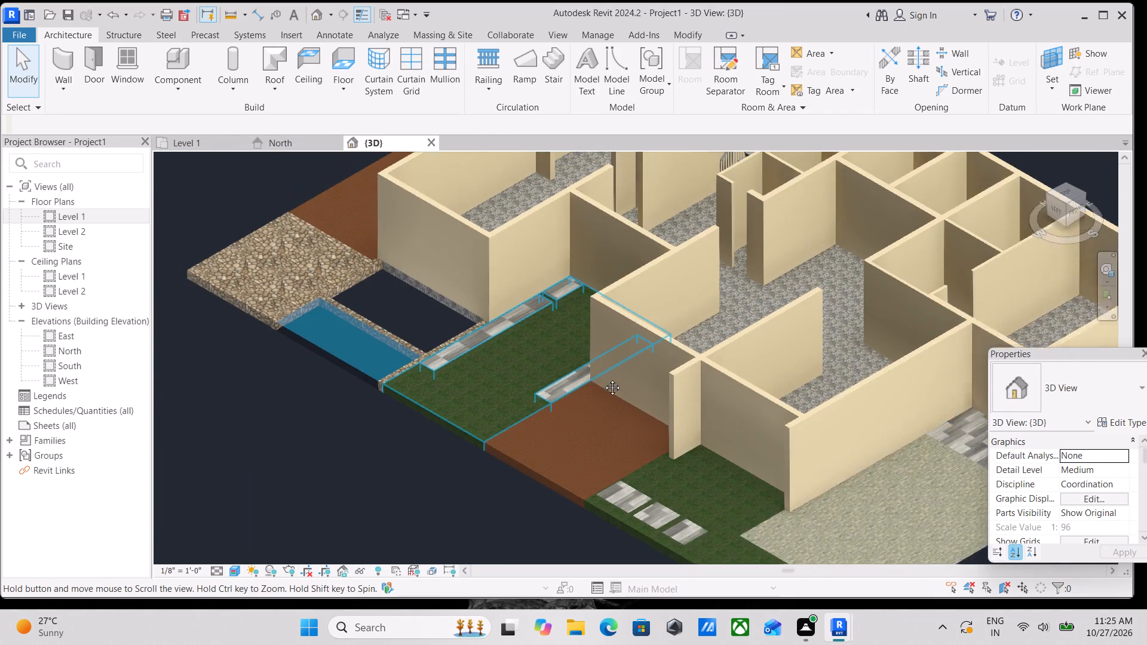
middle_click_drag(603, 379, 646, 388)
middle_click_drag(581, 379, 682, 443)
scroll(557, 416, "up", 4)
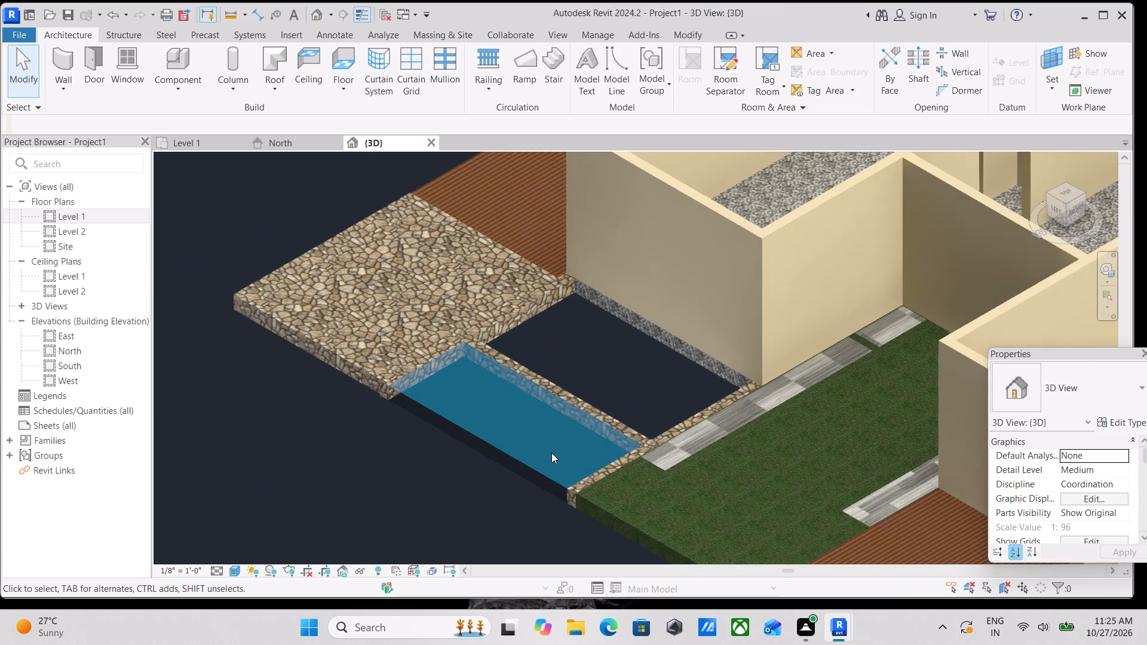
Examine the water body, its stepping-stone border and the landscape court's grass and veranda strips in 3D.
key("Escape")
key("Escape")
scroll(549, 426, "down", 2)
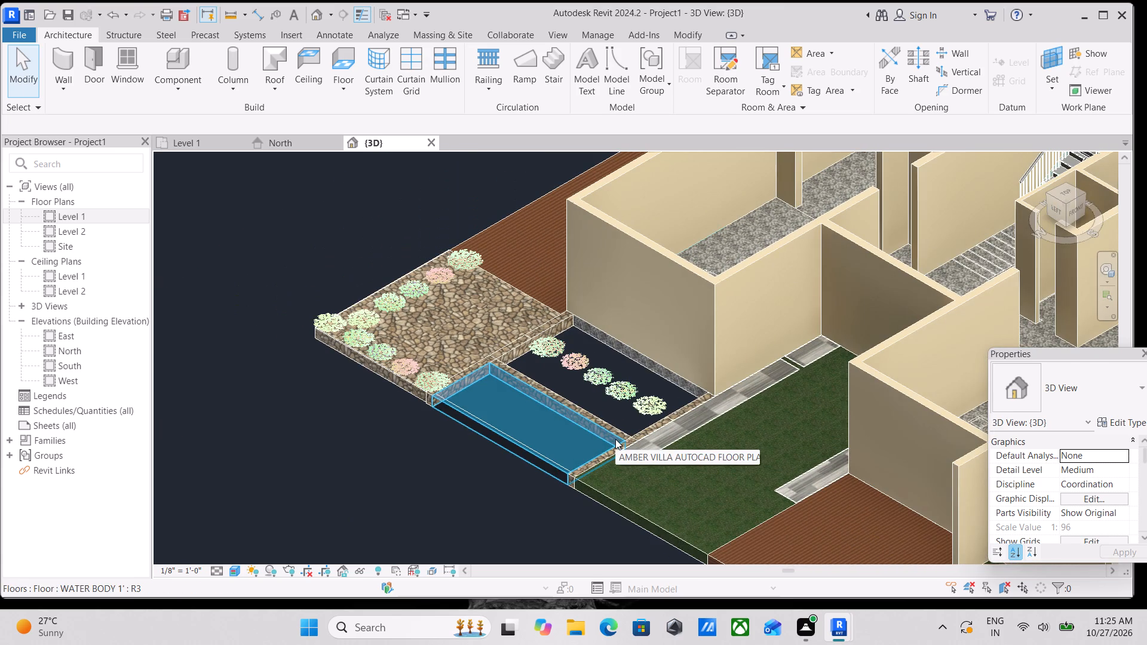
scroll(614, 439, "down", 4)
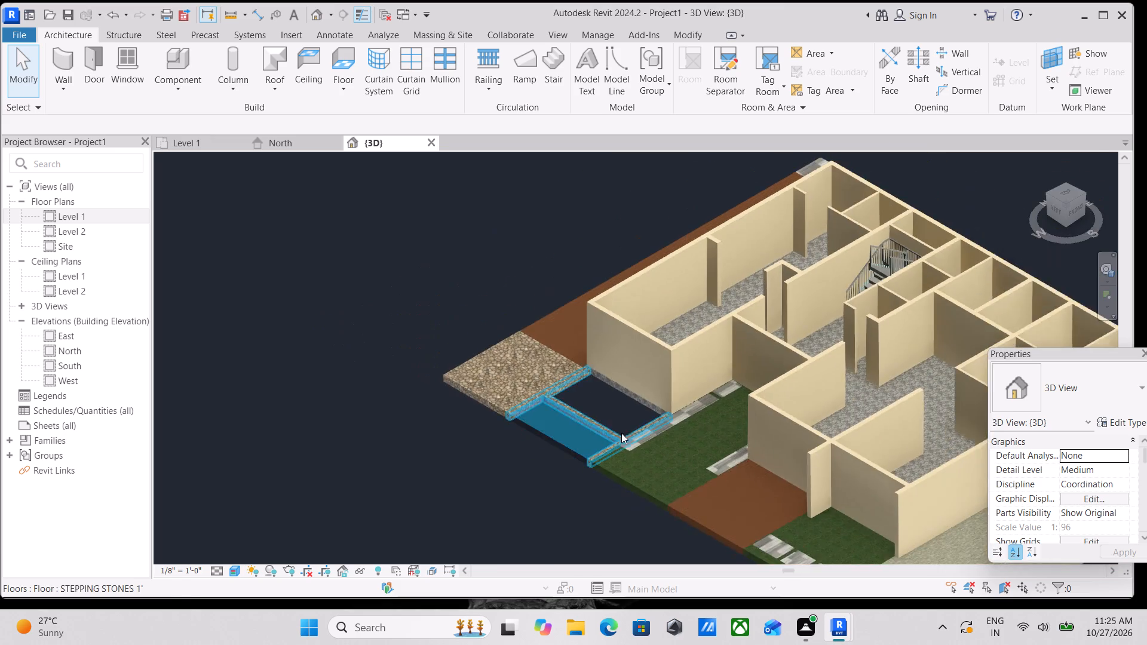
scroll(621, 433, "down", 1)
scroll(709, 426, "up", 4)
scroll(641, 413, "up", 4)
scroll(643, 407, "down", 3)
middle_click_drag(643, 406, 633, 418)
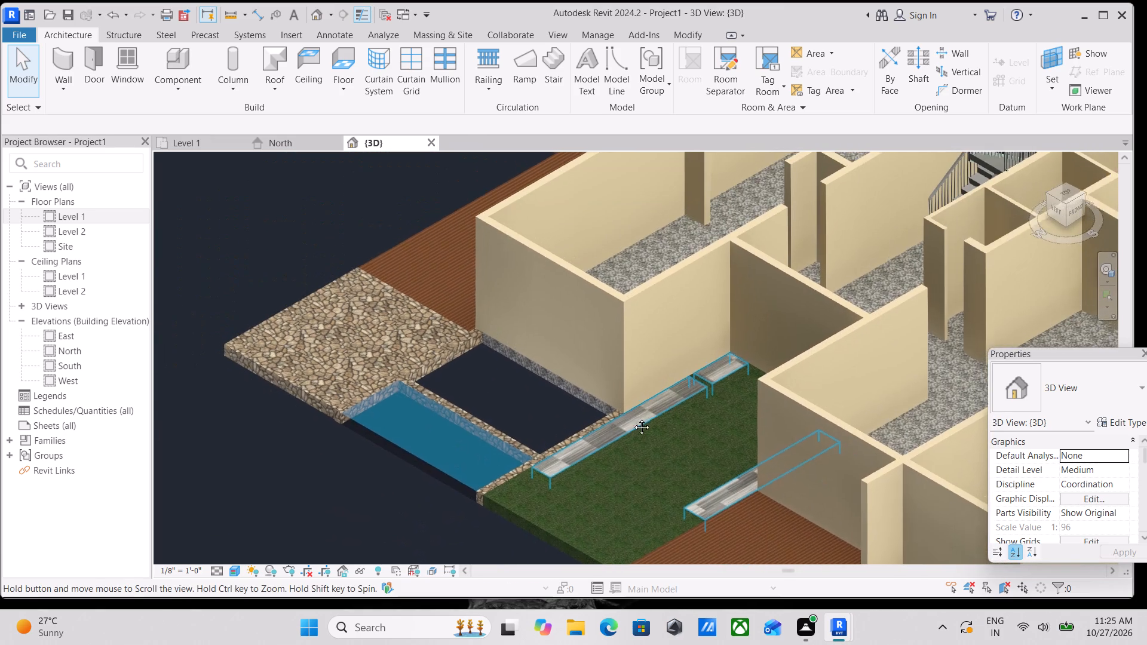
middle_click_drag(633, 418, 634, 429)
scroll(636, 435, "up", 4)
scroll(619, 462, "down", 4)
middle_click_drag(623, 457, 623, 454)
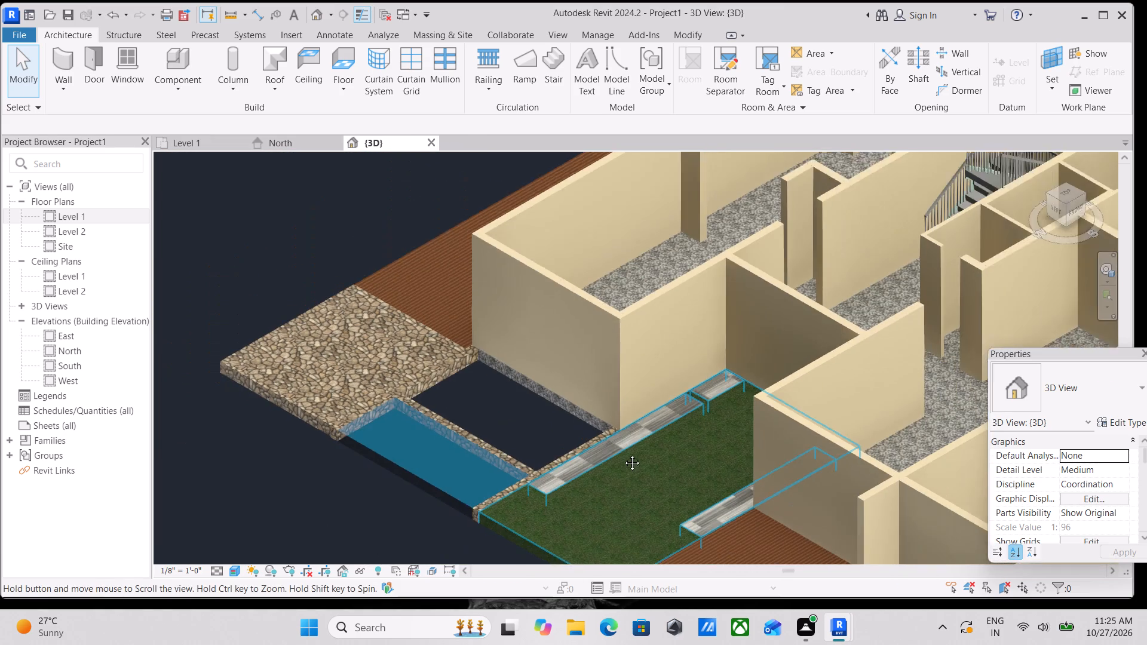
middle_click_drag(623, 454, 654, 406)
scroll(660, 419, "down", 4)
scroll(845, 364, "up", 3)
Examine the floors in 3D across the house to the guest bedroom's veranda and the adjoining grass strip.
middle_click_drag(934, 380, 681, 386)
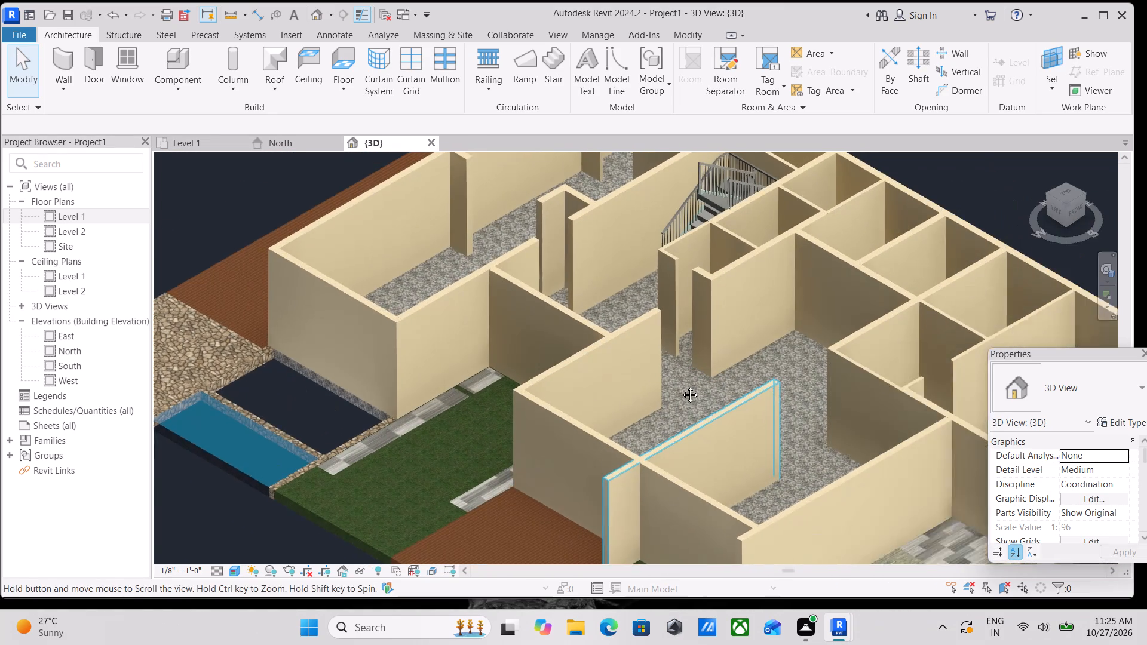
middle_click_drag(681, 386, 667, 388)
middle_click_drag(815, 395, 720, 394)
middle_click_drag(781, 389, 726, 368)
middle_click_drag(810, 414, 764, 394)
scroll(806, 410, "up", 4)
middle_click_drag(858, 430, 778, 388)
scroll(813, 406, "down", 1)
scroll(870, 393, "up", 3)
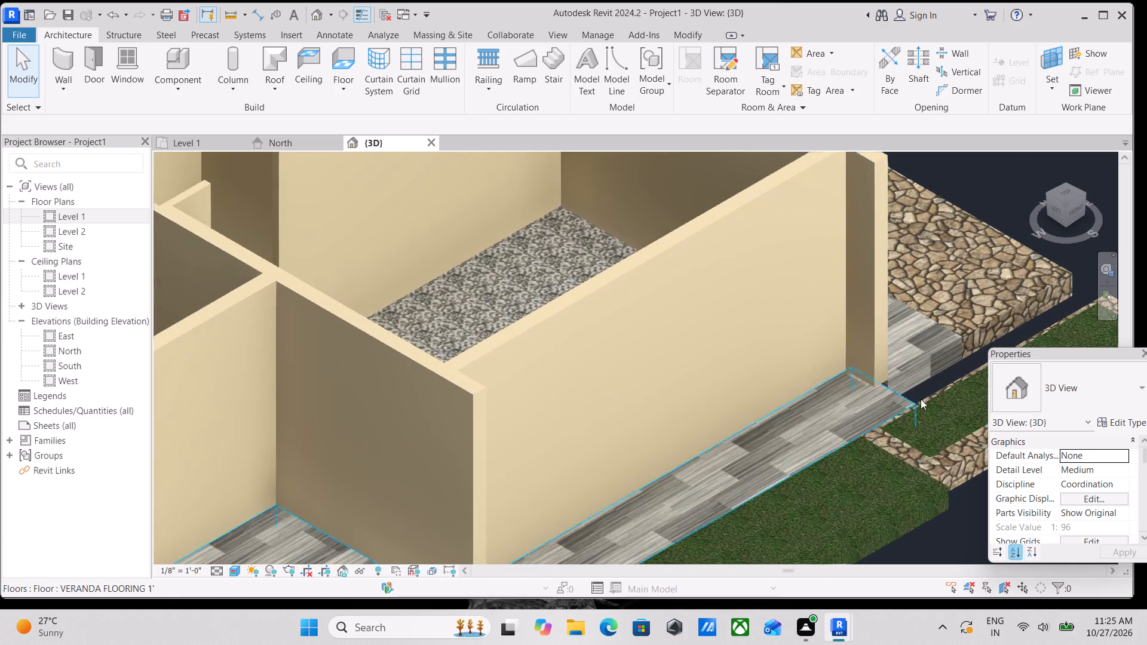
scroll(956, 398, "down", 1)
middle_click_drag(954, 398, 854, 411)
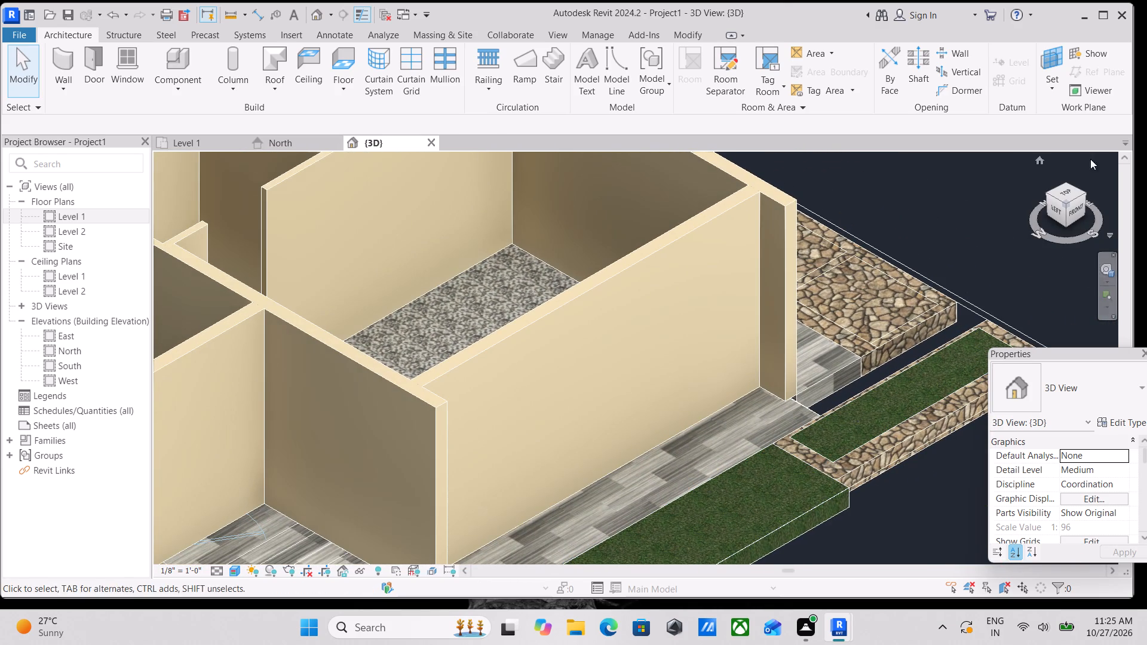
Examine the ground floor from directly above, around the rear utility veranda and the gap beside the stepping-stone-bordered grass bed.
left_click(1066, 192)
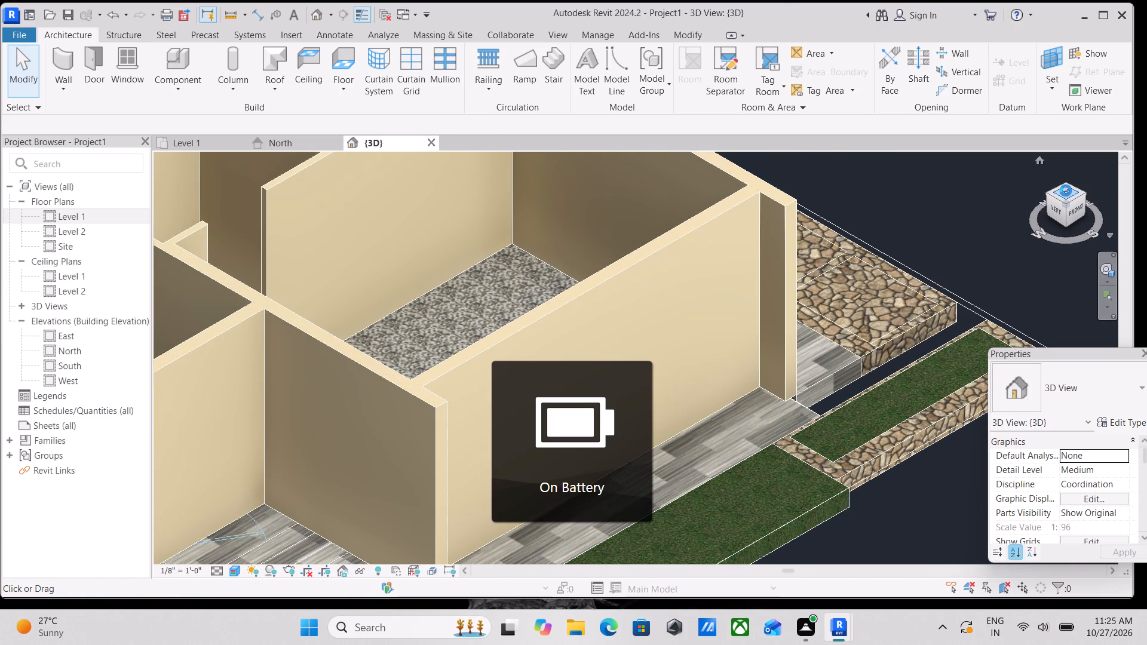
scroll(643, 368, "up", 1)
scroll(678, 408, "up", 3)
middle_click_drag(710, 493, 732, 395)
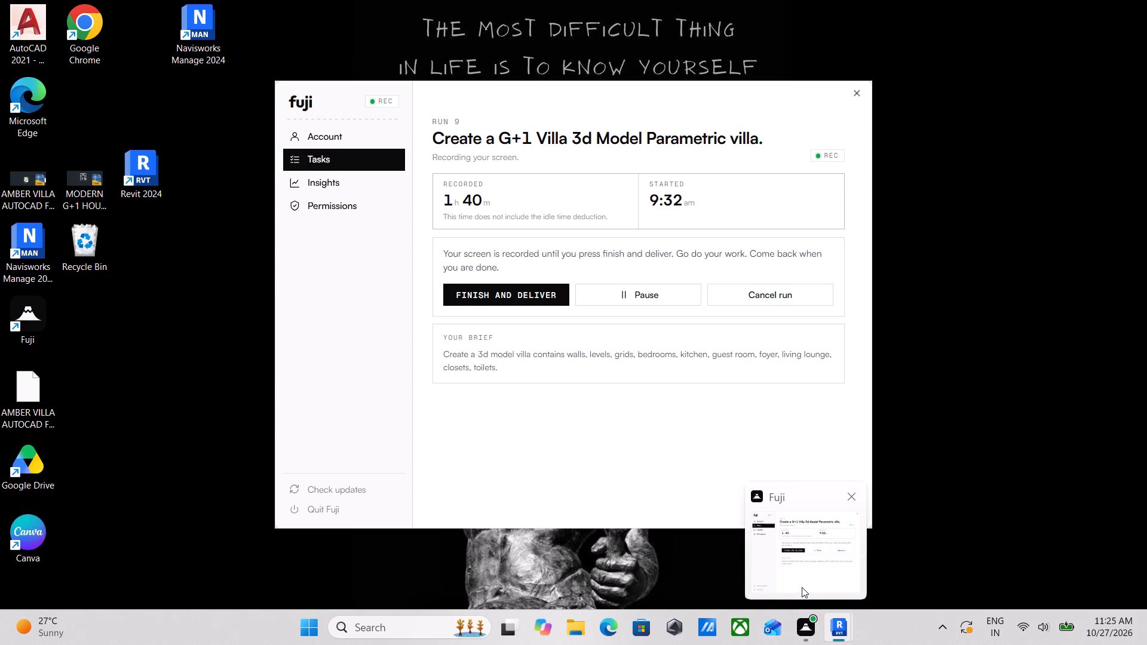
scroll(781, 413, "down", 1)
scroll(740, 432, "up", 3)
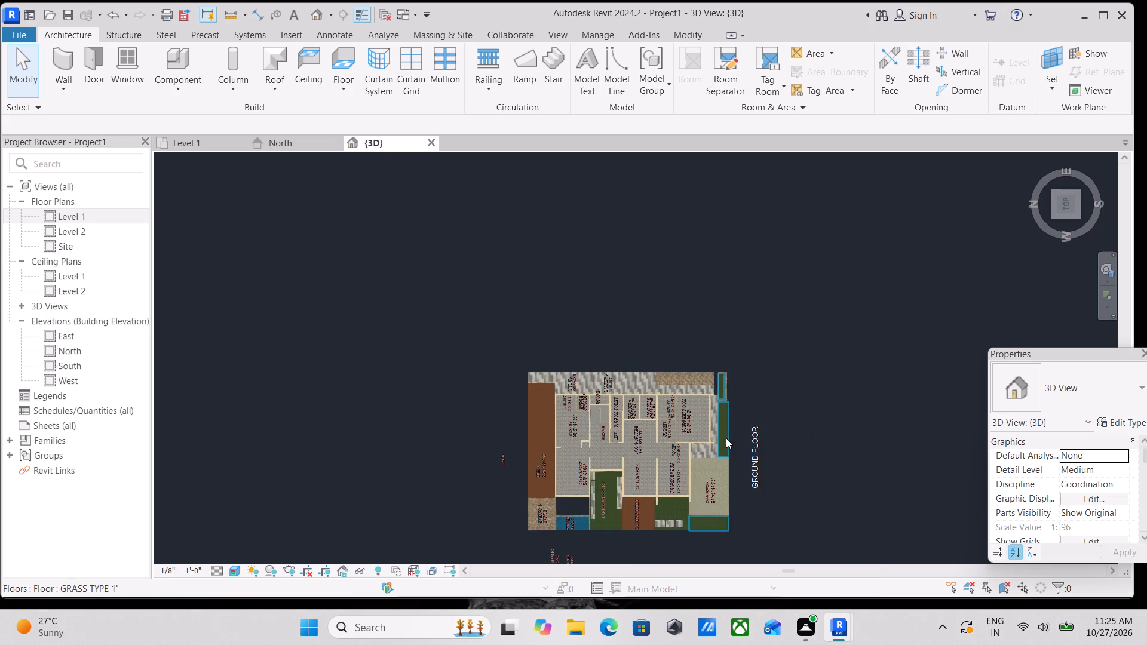
scroll(725, 436, "up", 9)
scroll(706, 295, "up", 3)
middle_click_drag(700, 256, 735, 380)
middle_click_drag(701, 313, 718, 339)
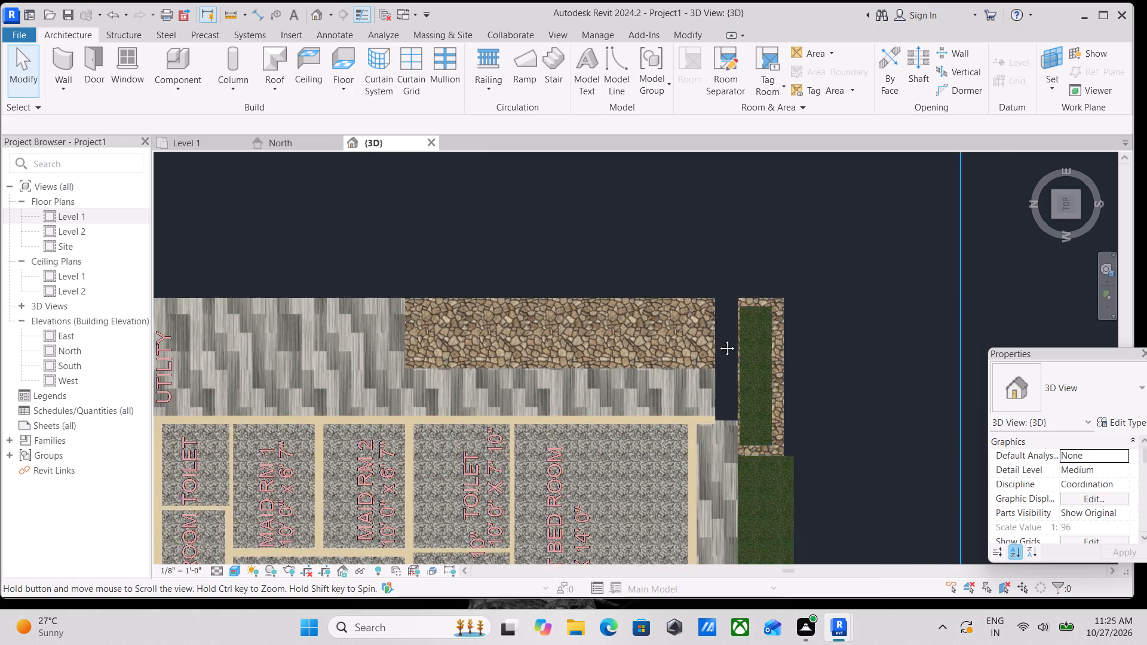
middle_click_drag(718, 339, 748, 392)
scroll(765, 435, "up", 3)
middle_click_drag(741, 405, 1084, 327)
scroll(773, 389, "down", 1)
scroll(657, 368, "down", 3)
middle_click_drag(655, 367, 744, 321)
middle_click_drag(909, 321, 775, 322)
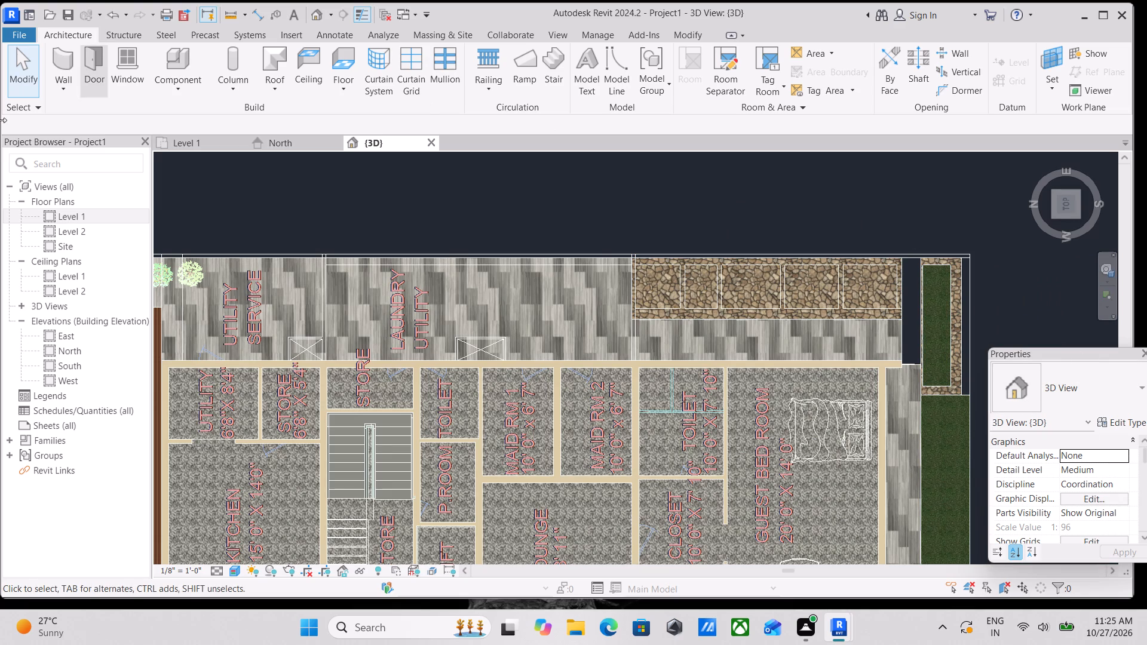
Sketch an LW Concrete on Metal Deck floor rectangle, about 1'-9" by 9'-10", in the gap between the rear veranda and the stepping-stone-bordered grass bed.
left_click(336, 95)
left_click(359, 107)
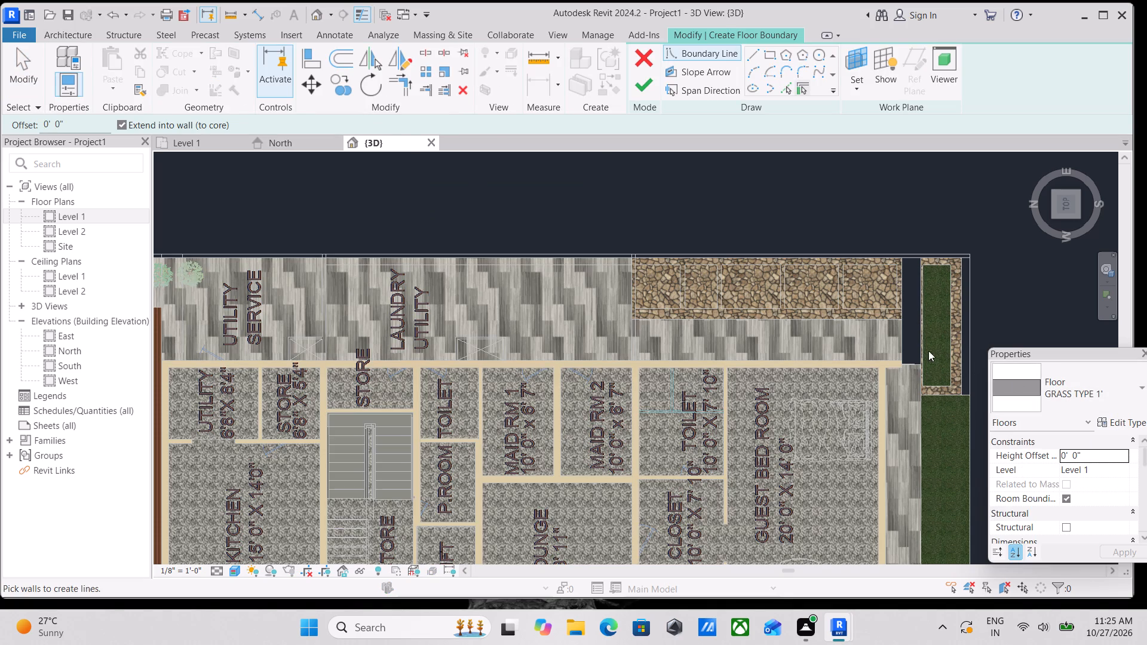
scroll(916, 345, "up", 3)
left_click(1089, 393)
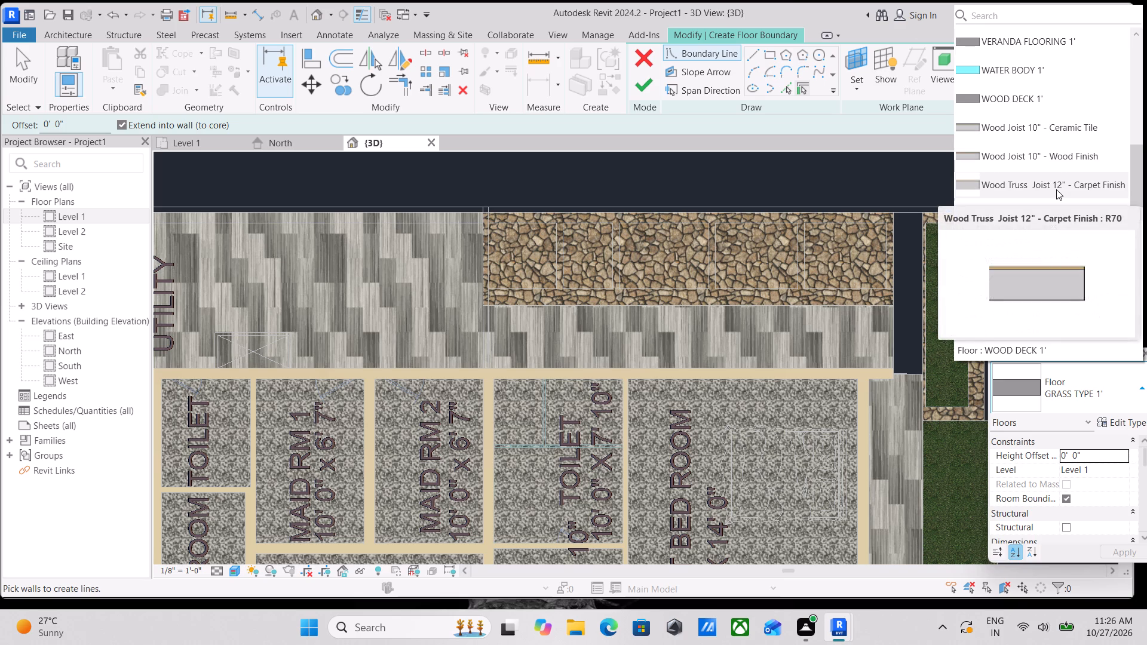
scroll(1068, 143, "up", 2)
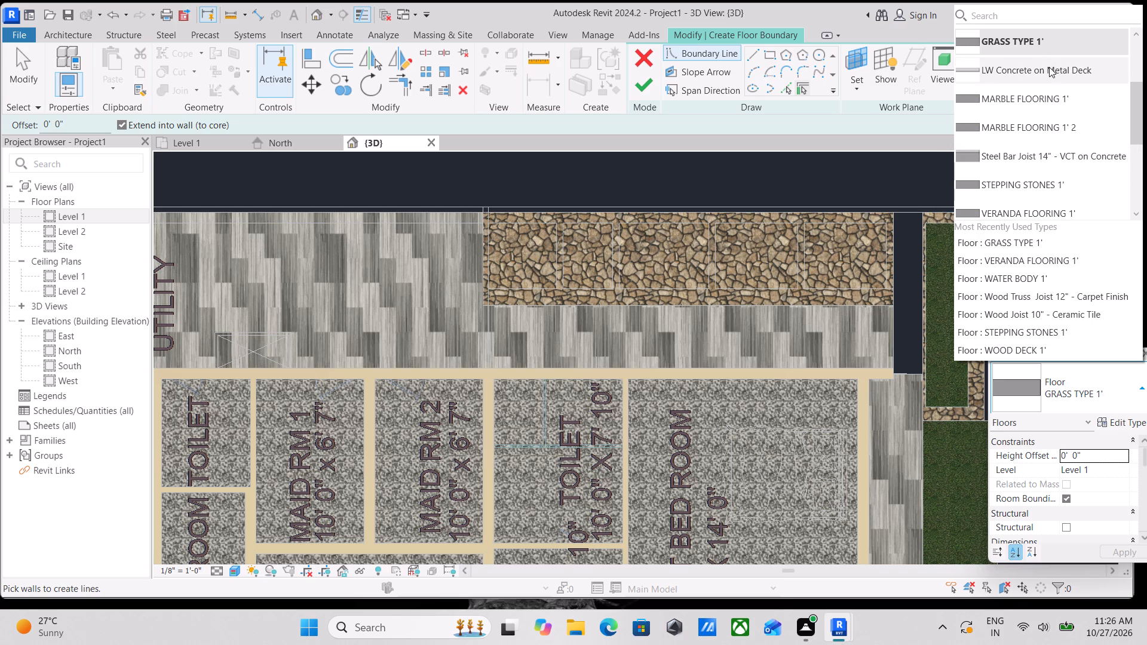
left_click(1048, 70)
scroll(893, 365, "up", 2)
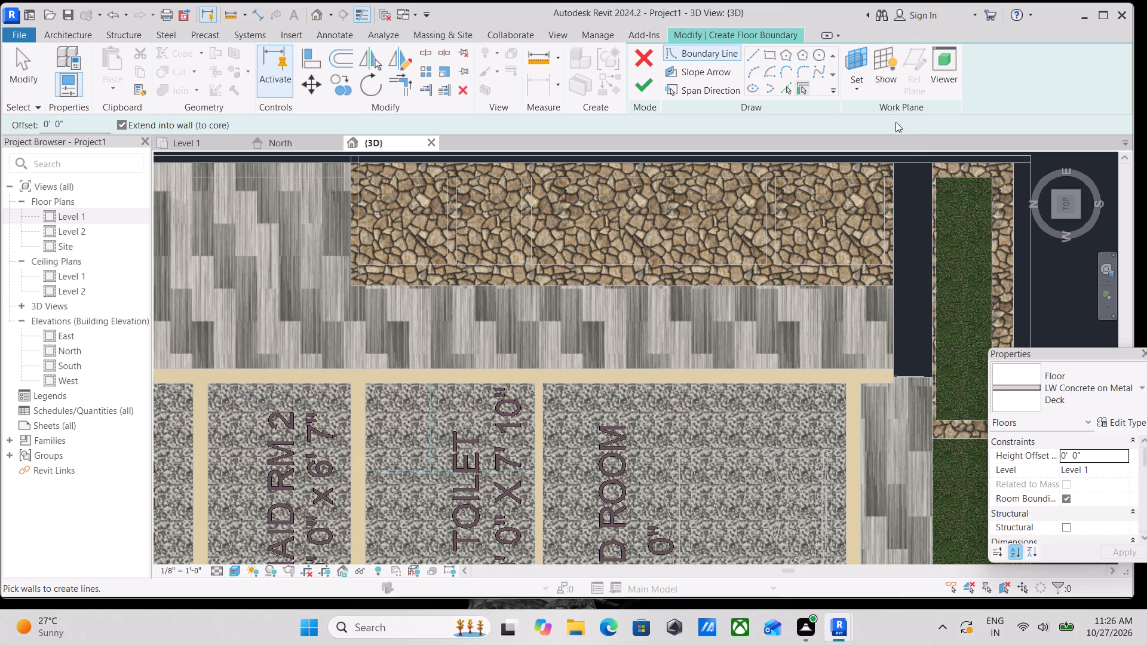
left_click(771, 54)
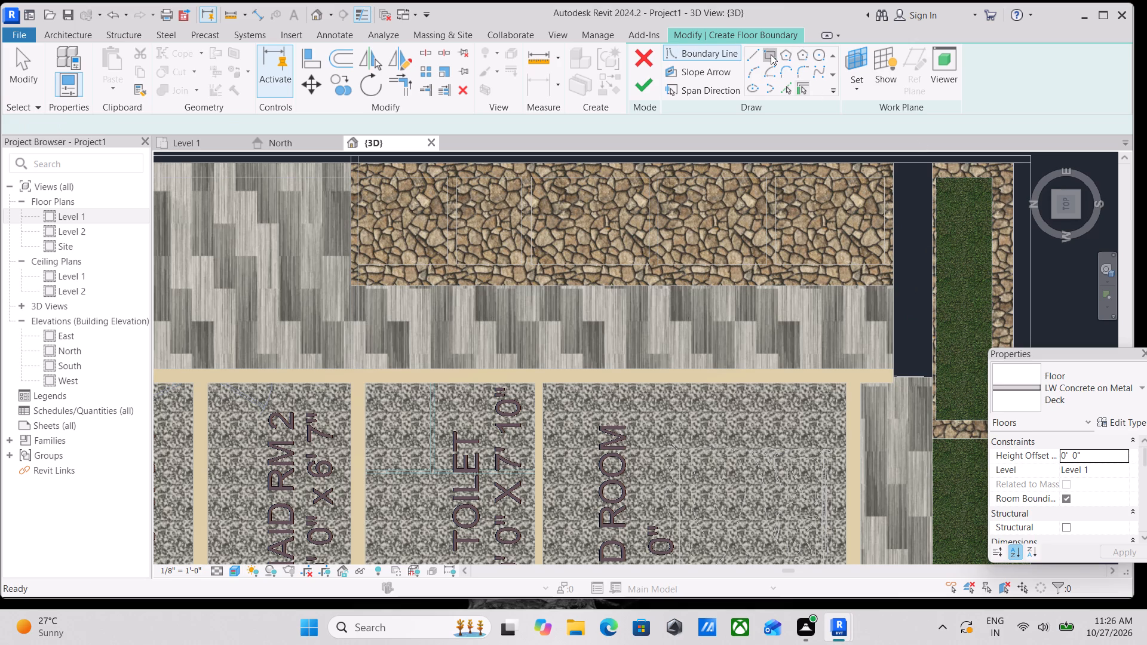
left_click(900, 379)
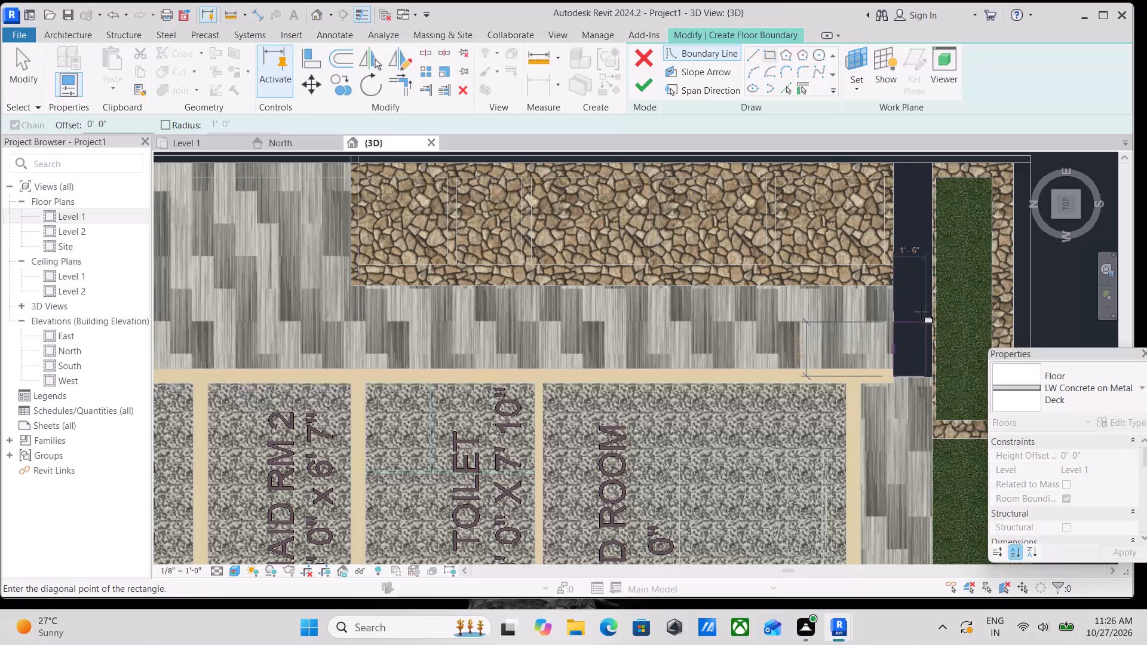
middle_click_drag(924, 280, 939, 379)
scroll(940, 379, "up", 1)
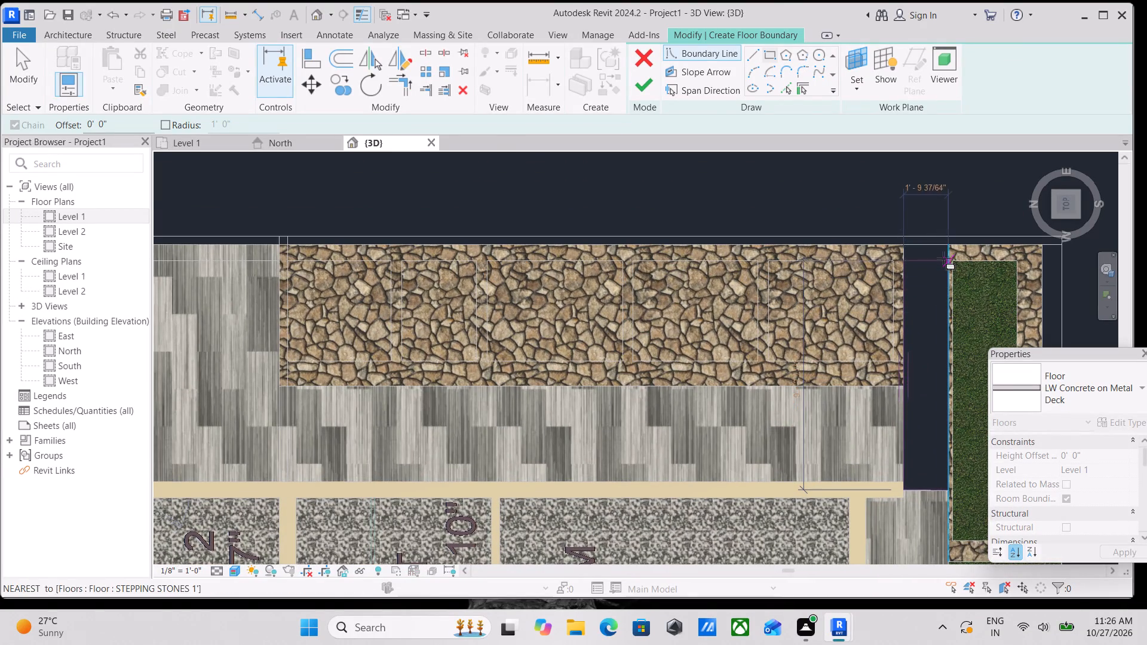
left_click(947, 242)
scroll(876, 255, "down", 3)
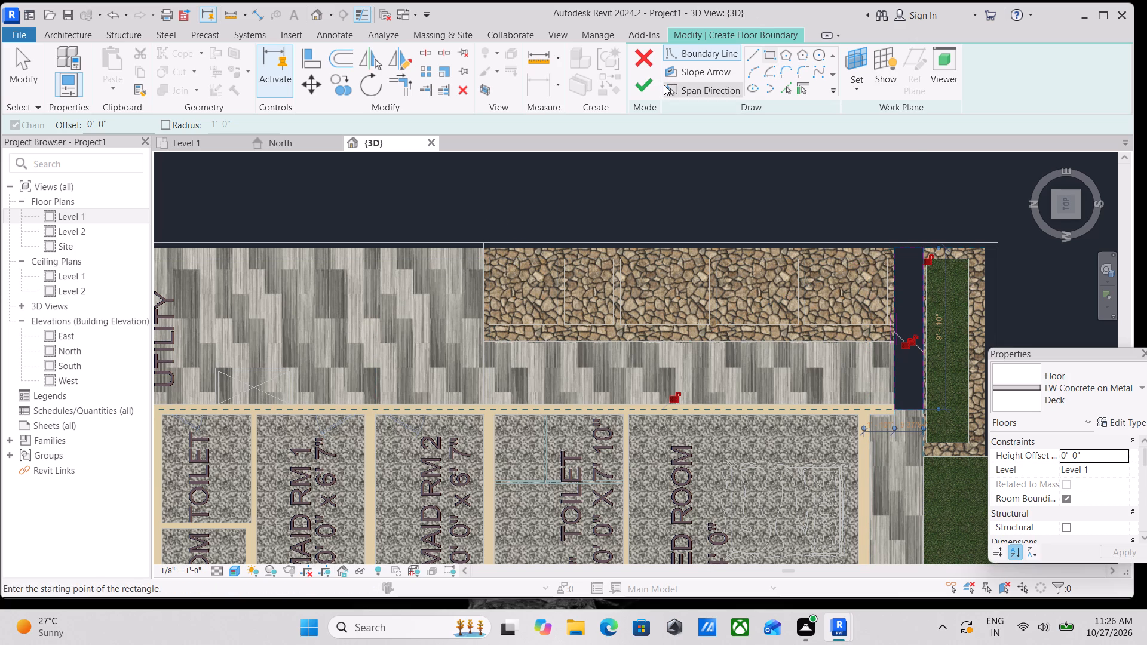
Finish the LW Concrete on Metal Deck floor from its sketched rectangle and deselect it.
scroll(663, 106, "down", 2)
middle_click_drag(777, 219, 630, 211)
left_click(636, 83)
scroll(782, 292, "up", 1)
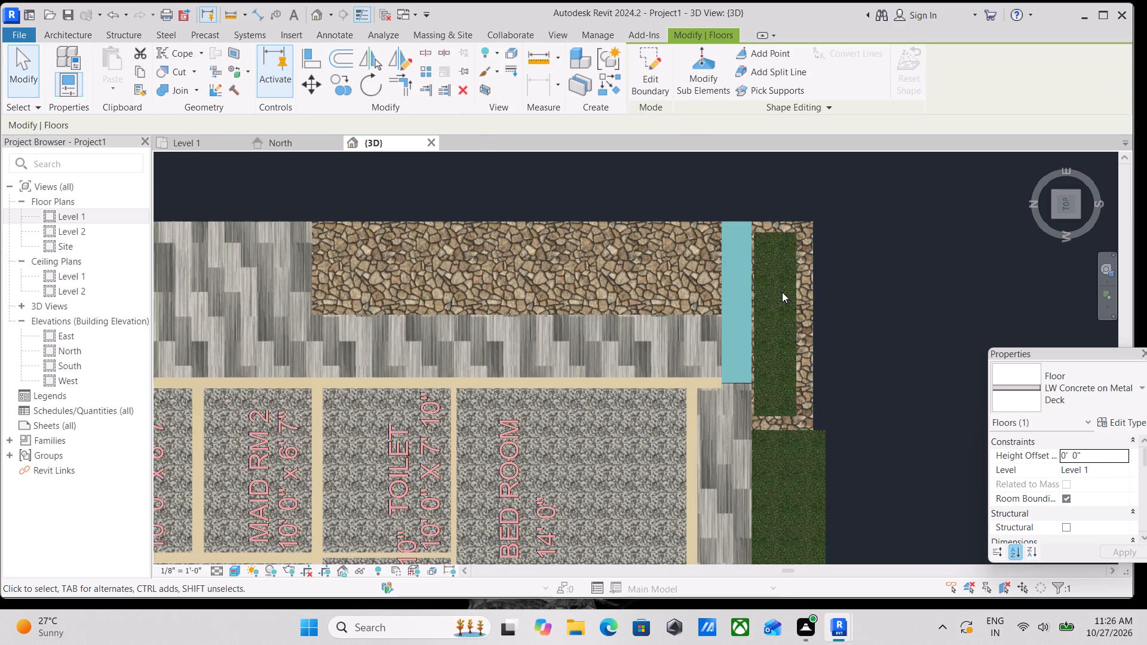
key("Escape")
key("Escape")
Examine the new concrete strip from above against the adjoining stepping stones, grass bed and rear veranda.
scroll(737, 327, "up", 3)
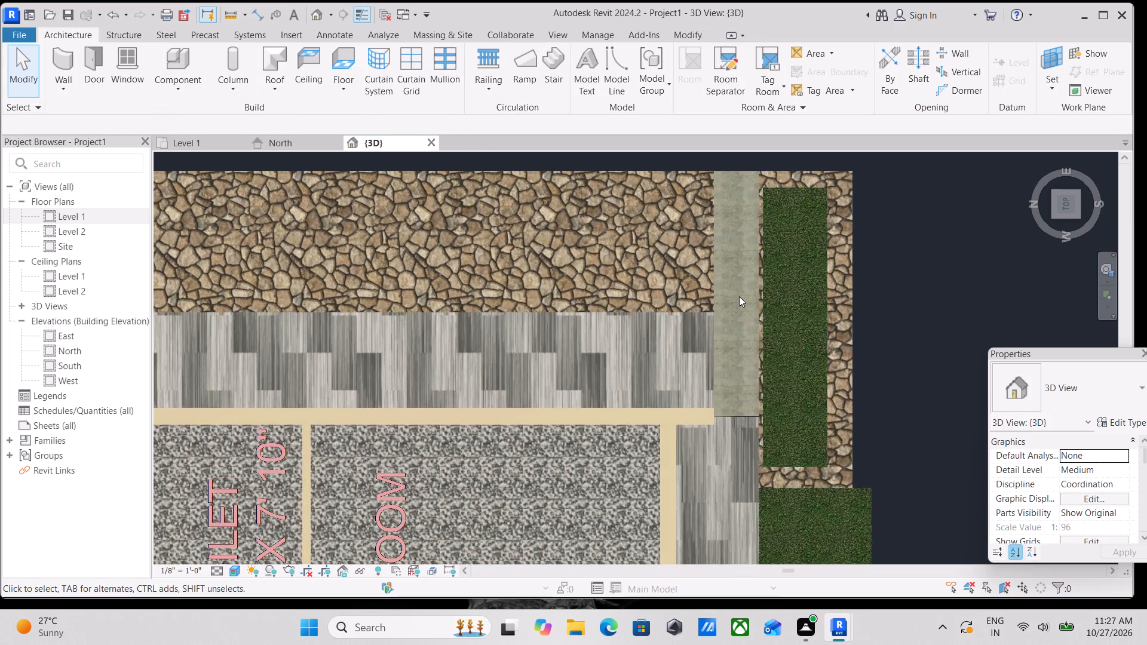
scroll(742, 300, "up", 5)
scroll(780, 236, "down", 4)
scroll(720, 306, "down", 2)
middle_click_drag(720, 307, 755, 317)
scroll(755, 317, "down", 3)
middle_click_drag(642, 303, 728, 278)
middle_click_drag(478, 250, 666, 227)
scroll(449, 234, "down", 3)
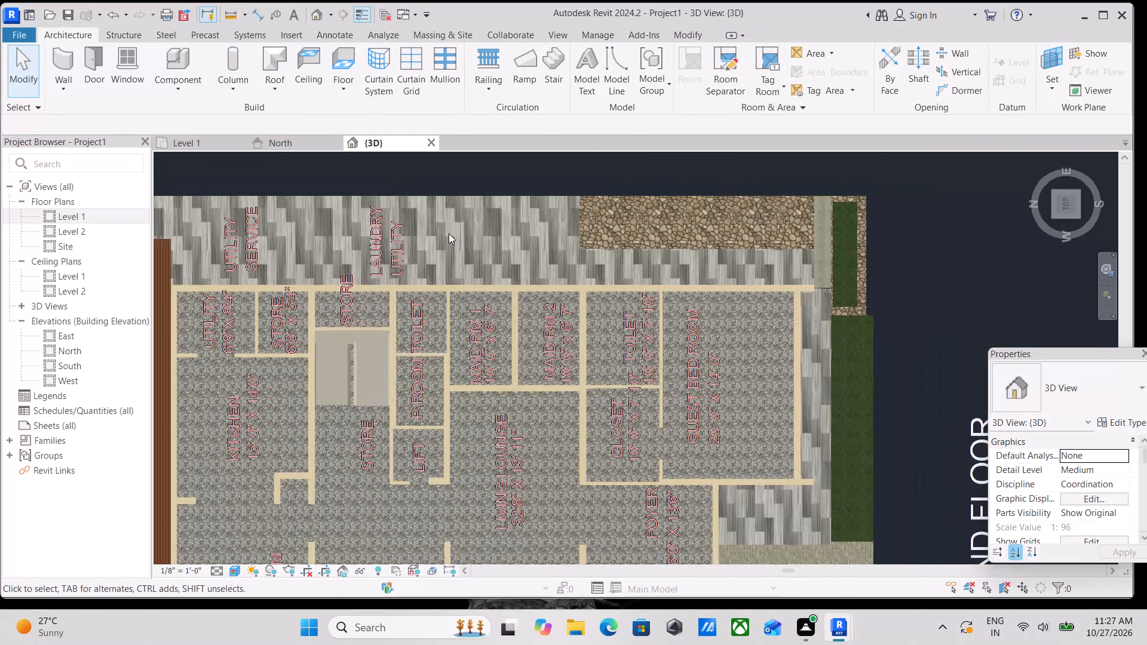
middle_click_drag(449, 233, 654, 160)
Examine the whole ground floor from above, from the wood deck and utility area to the carport, for uncovered areas.
scroll(313, 239, "up", 7)
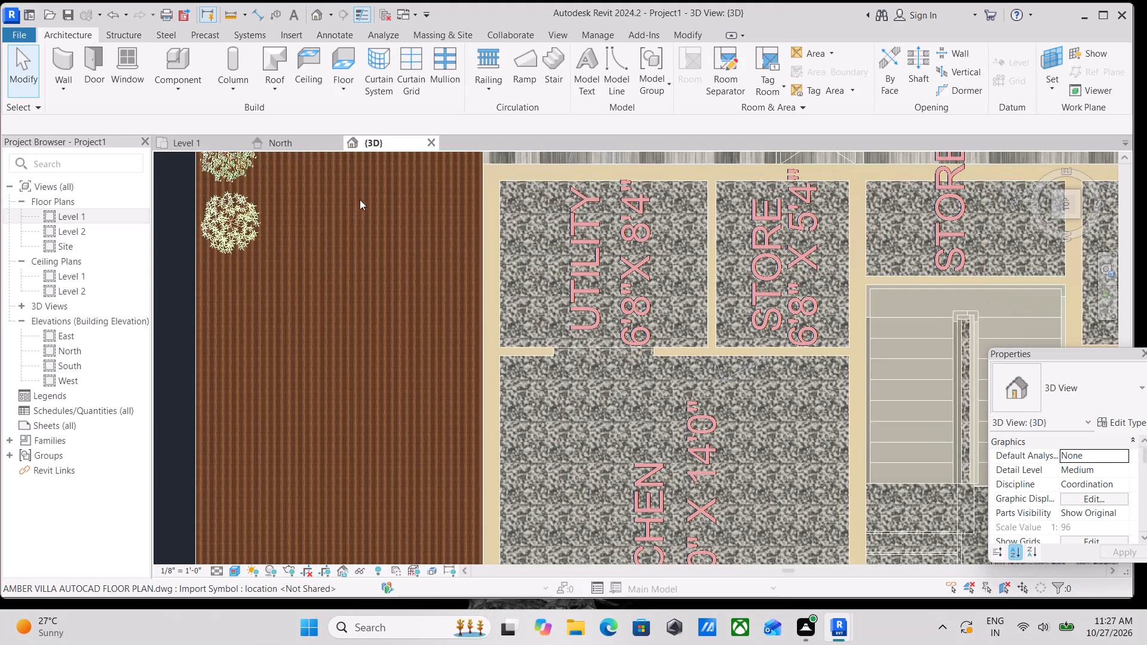
scroll(363, 195, "down", 4)
scroll(505, 258, "down", 3)
middle_click_drag(505, 258, 427, 320)
middle_click_drag(603, 269, 522, 288)
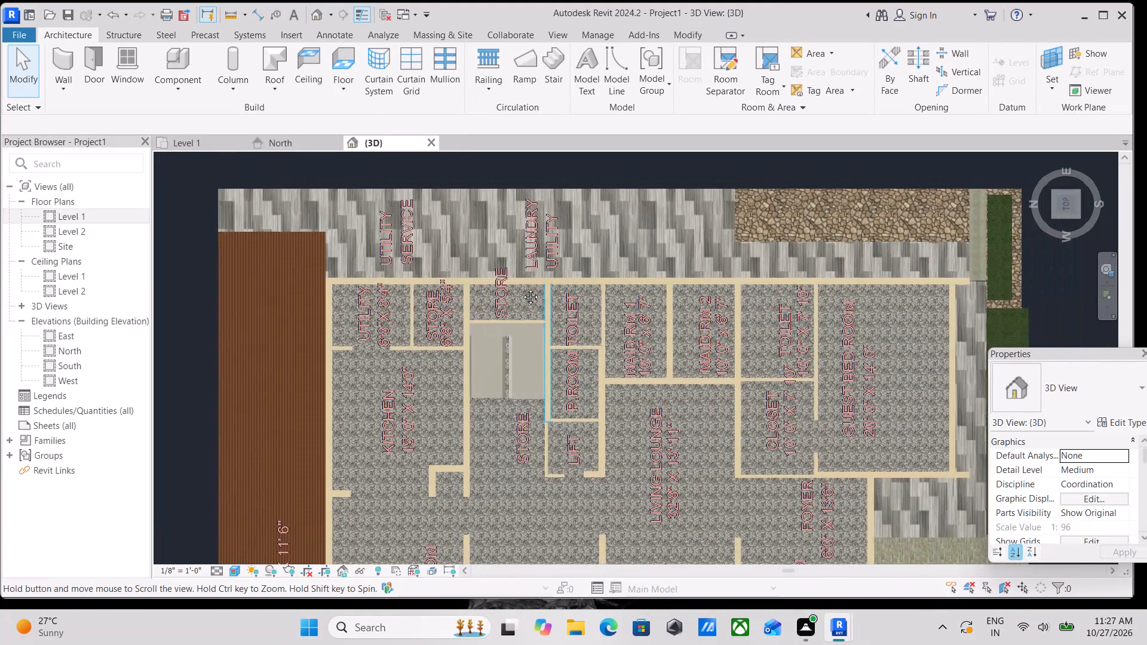
middle_click_drag(522, 288, 511, 290)
scroll(626, 180, "up", 2)
middle_click_drag(674, 196, 566, 210)
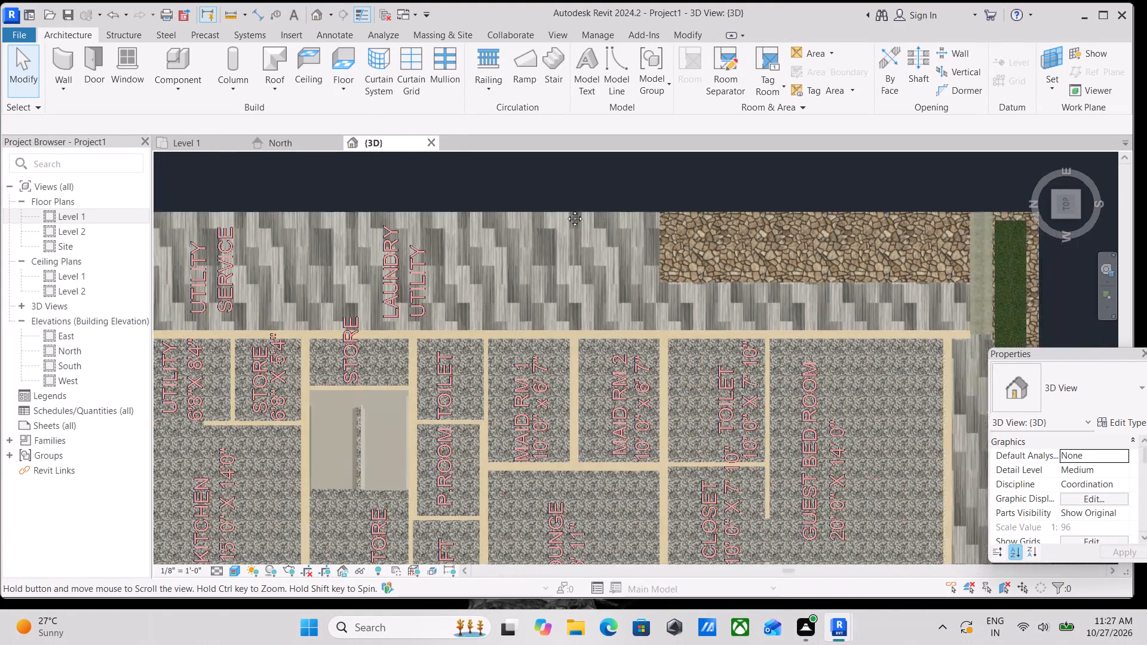
middle_click_drag(566, 210, 563, 210)
scroll(609, 192, "down", 7)
middle_click_drag(549, 288, 556, 270)
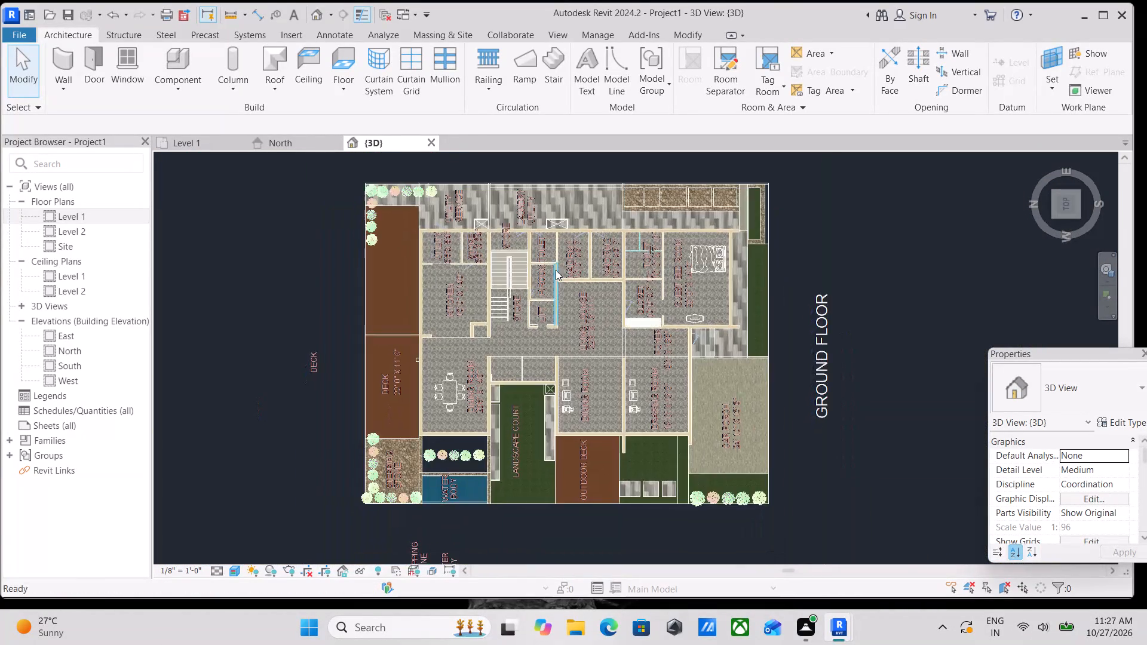
scroll(499, 277, "up", 4)
scroll(497, 275, "down", 3)
middle_click_drag(494, 274, 505, 272)
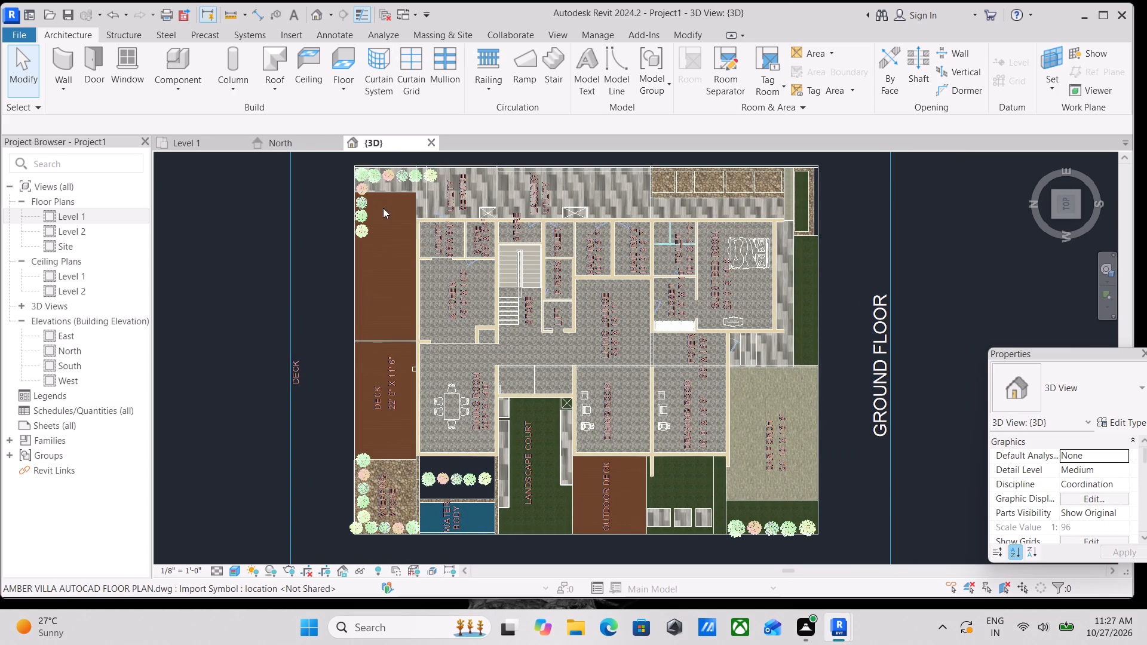
scroll(402, 224, "down", 2)
scroll(477, 291, "down", 2)
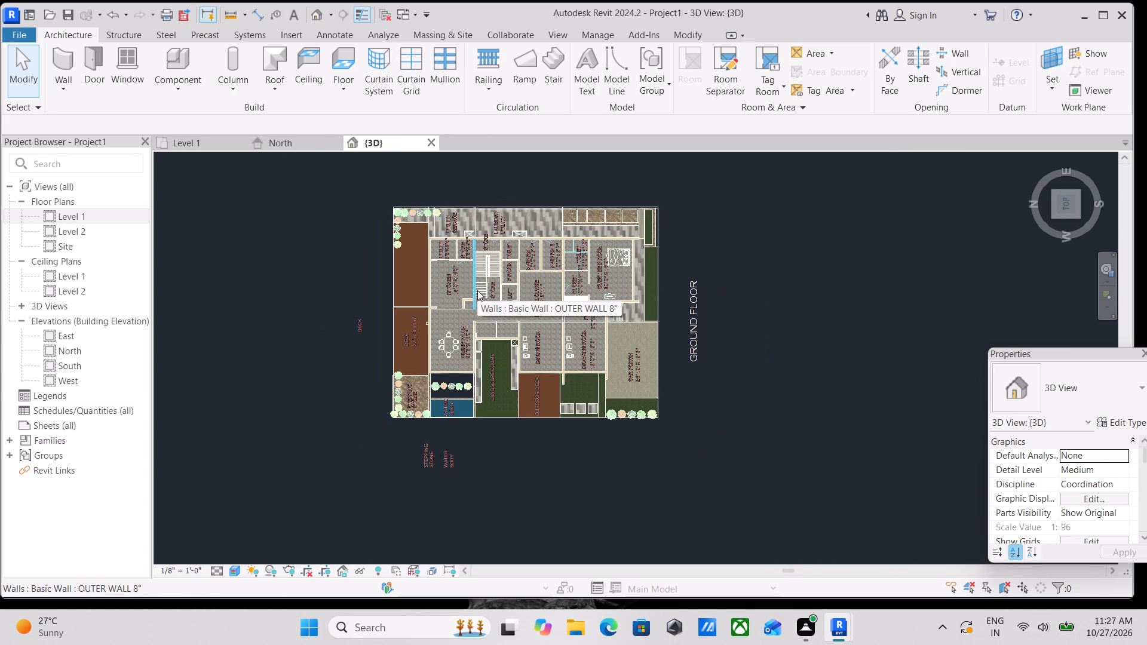
middle_click_drag(498, 370, 521, 265, "ctrl")
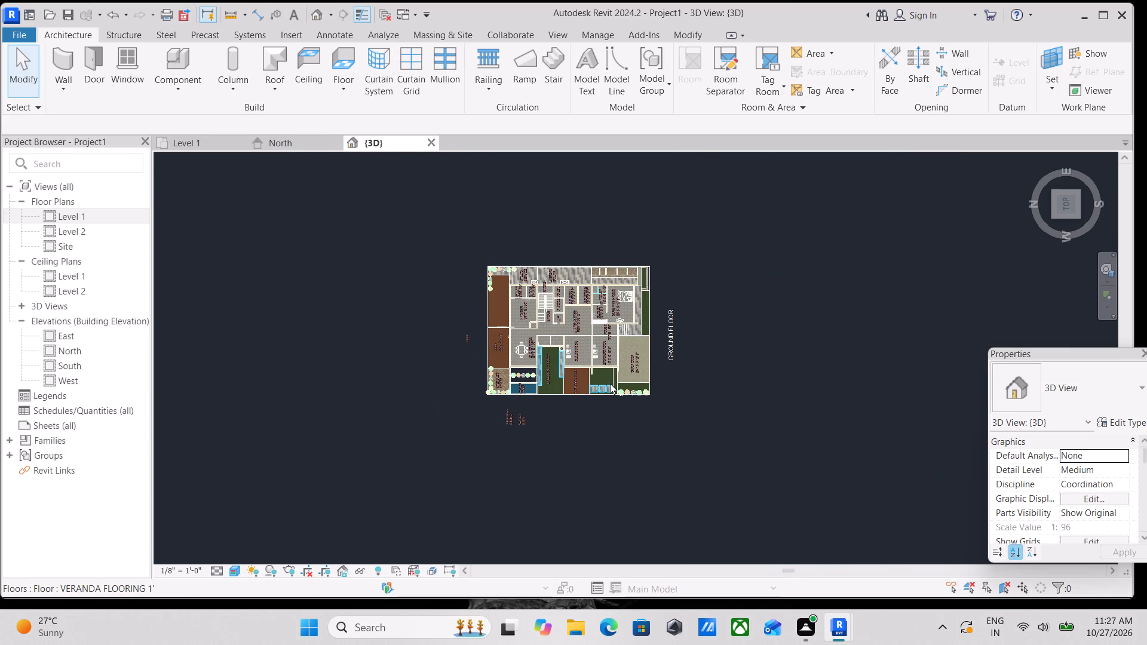
Orbit the model to an angled 3D view and examine the carport, outdoor deck, landscape court and surrounding grass.
middle_click_drag(606, 383, 410, 226, "shift")
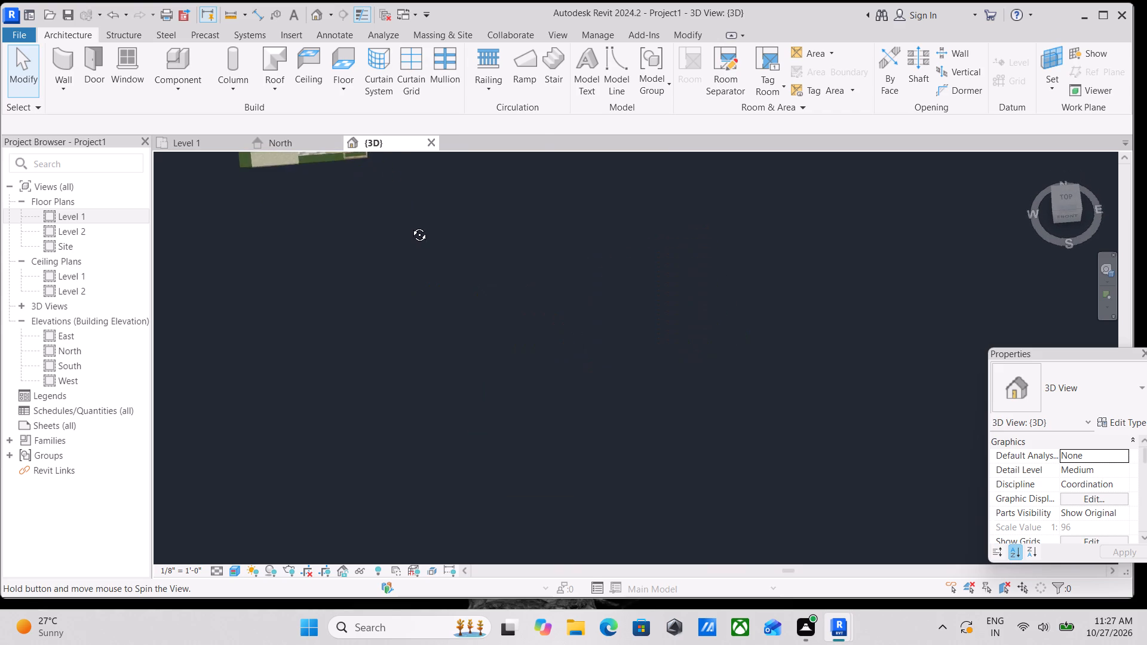
middle_click_drag(410, 226, 415, 226, "shift")
middle_click_drag(549, 310, 809, 398)
middle_click_drag(667, 334, 781, 422)
middle_click_drag(514, 292, 568, 219, "shift")
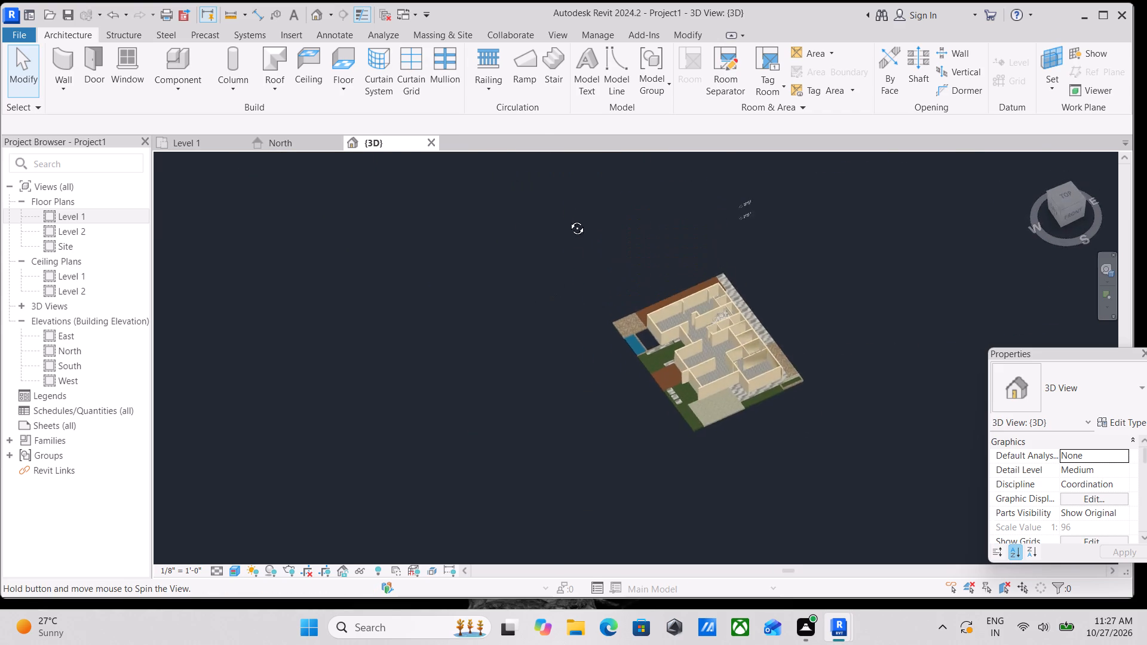
middle_click_drag(568, 219, 573, 196, "shift")
scroll(764, 388, "up", 6)
scroll(704, 396, "up", 4)
scroll(783, 430, "up", 2)
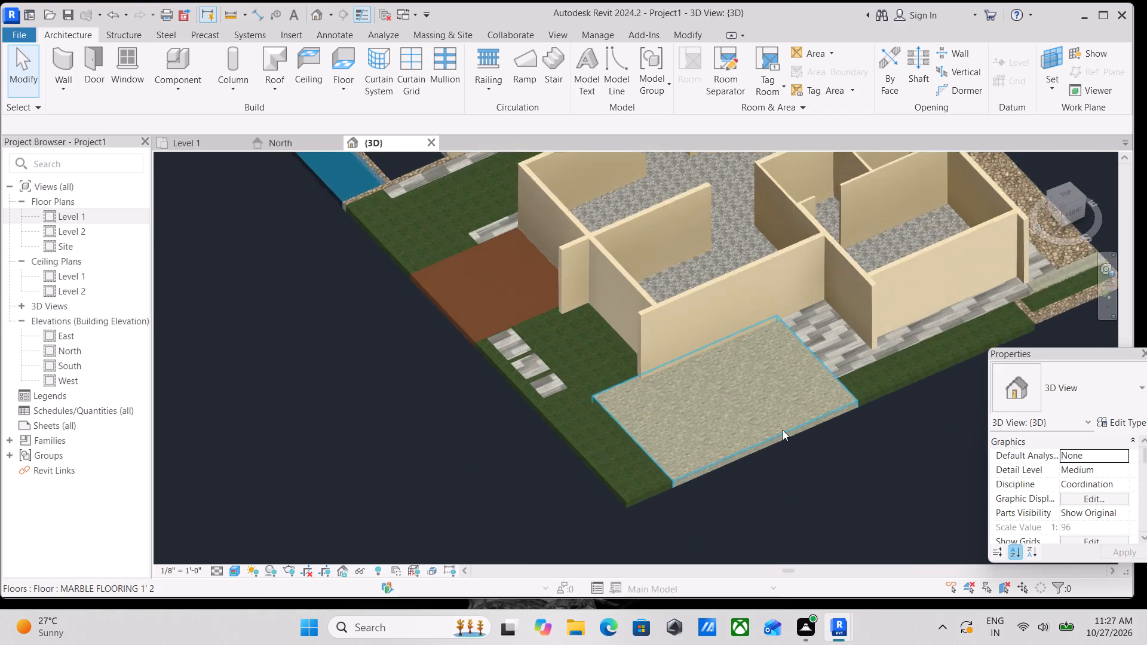
scroll(783, 430, "up", 1)
middle_click_drag(672, 400, 699, 457)
scroll(744, 392, "down", 2)
middle_click_drag(744, 392, 755, 431)
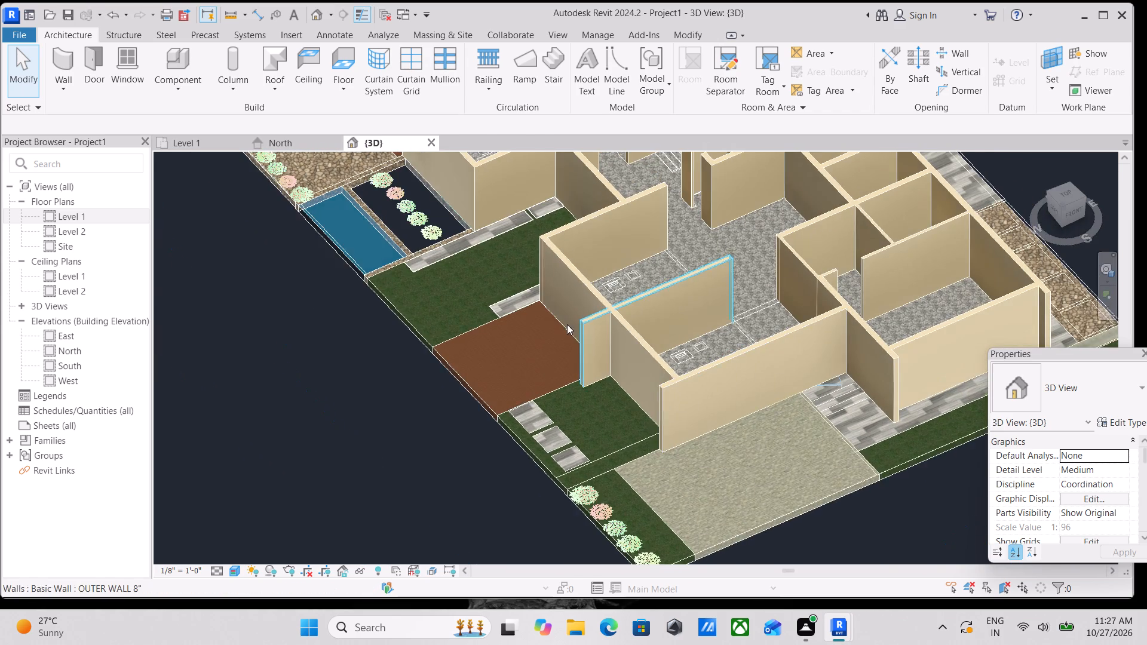
Examine the water bodies, landscape court, side stepping stones and the concrete strip beside the veranda in 3D.
middle_click_drag(564, 321, 626, 401)
scroll(499, 303, "up", 3)
middle_click_drag(501, 302, 558, 357)
scroll(495, 298, "down", 2)
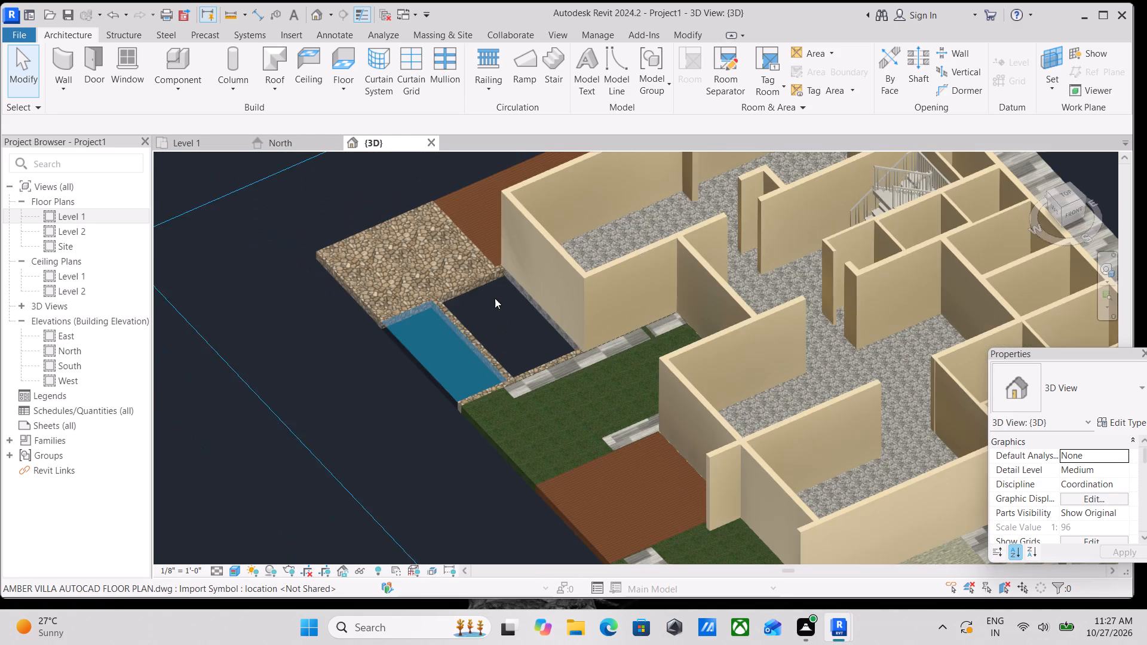
middle_click_drag(433, 303, 434, 293, "shift")
scroll(548, 295, "up", 2)
middle_click_drag(744, 293, 690, 292)
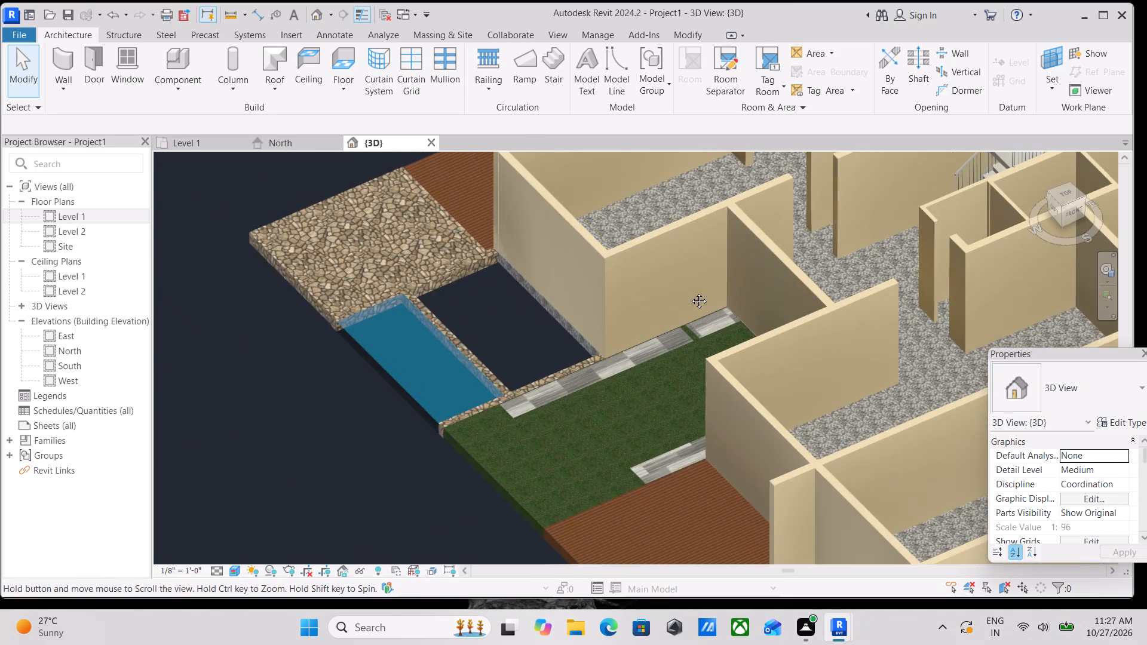
middle_click_drag(690, 292, 413, 311)
middle_click_drag(695, 324, 412, 324)
middle_click_drag(731, 357, 597, 336)
scroll(779, 432, "up", 3)
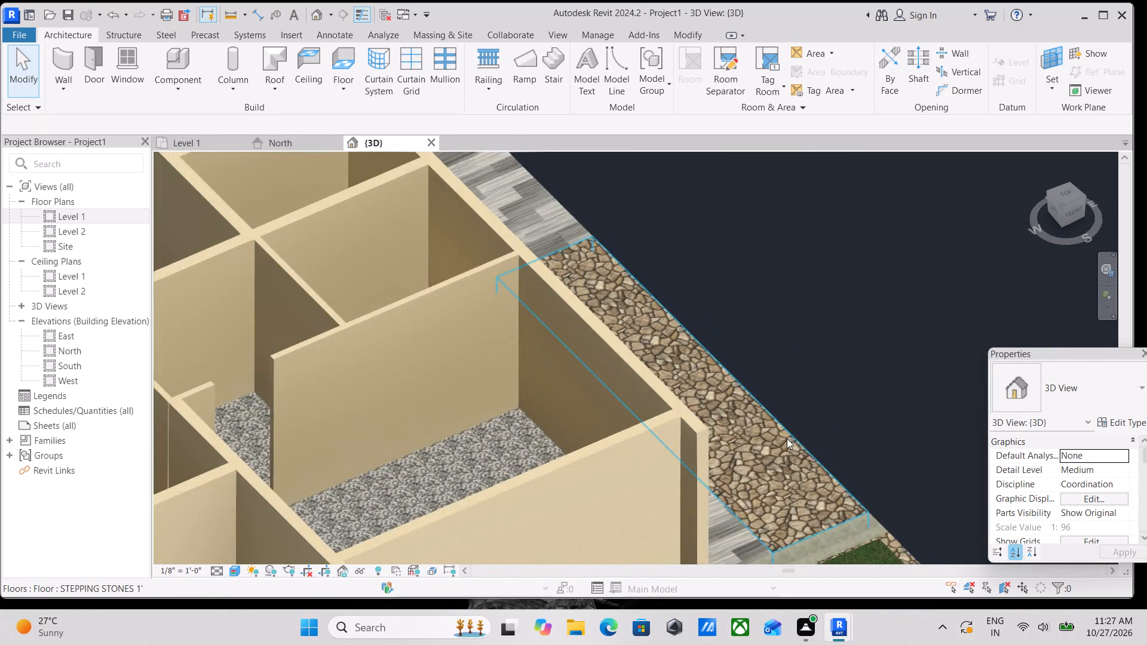
middle_click_drag(771, 422, 691, 289)
scroll(722, 439, "up", 3)
middle_click_drag(557, 420, 610, 359)
scroll(628, 434, "down", 1)
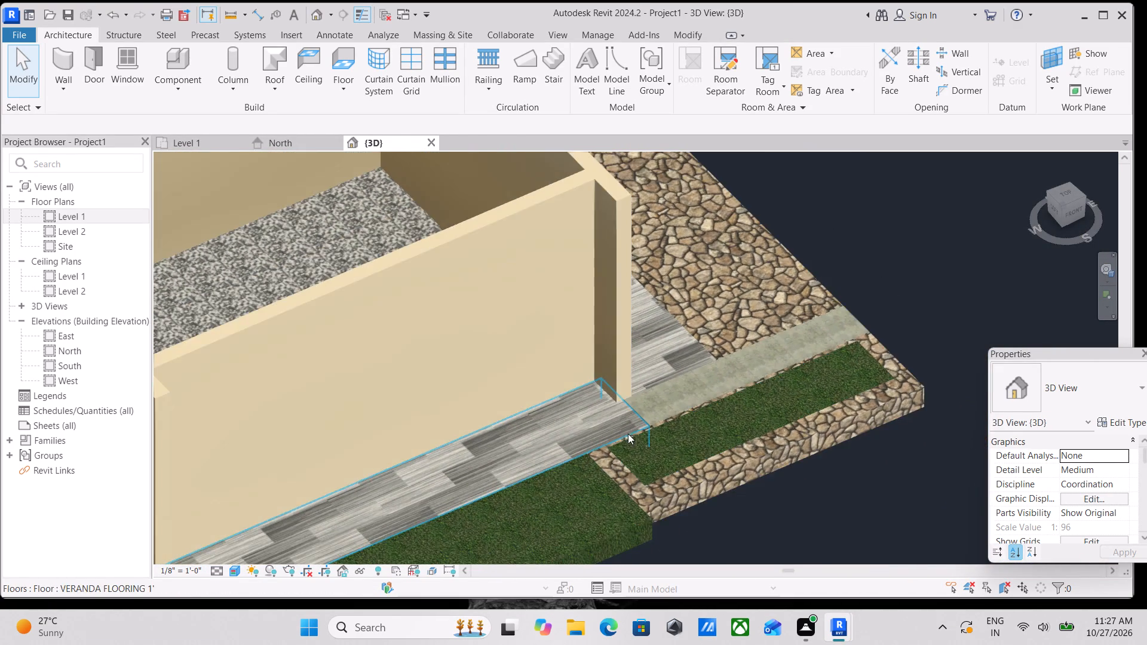
Edit the LW Concrete on Metal Deck strip's boundary from above, moving its west edge to meet the veranda flooring.
scroll(710, 435, "up", 4)
scroll(486, 346, "up", 3)
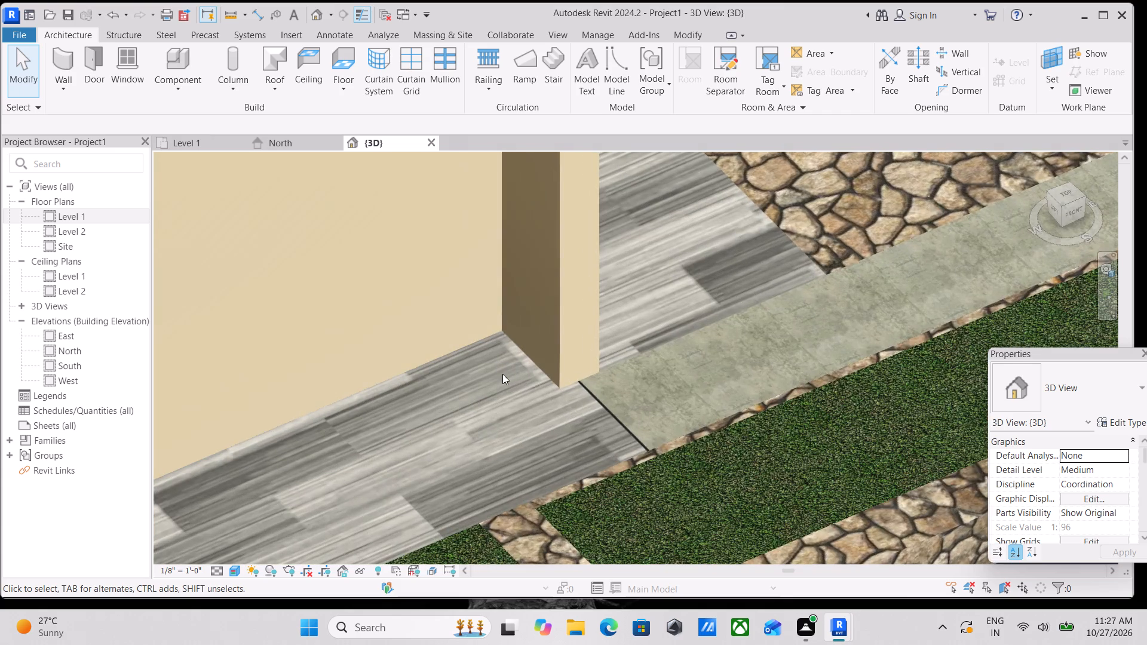
scroll(502, 374, "up", 5)
scroll(713, 373, "up", 5)
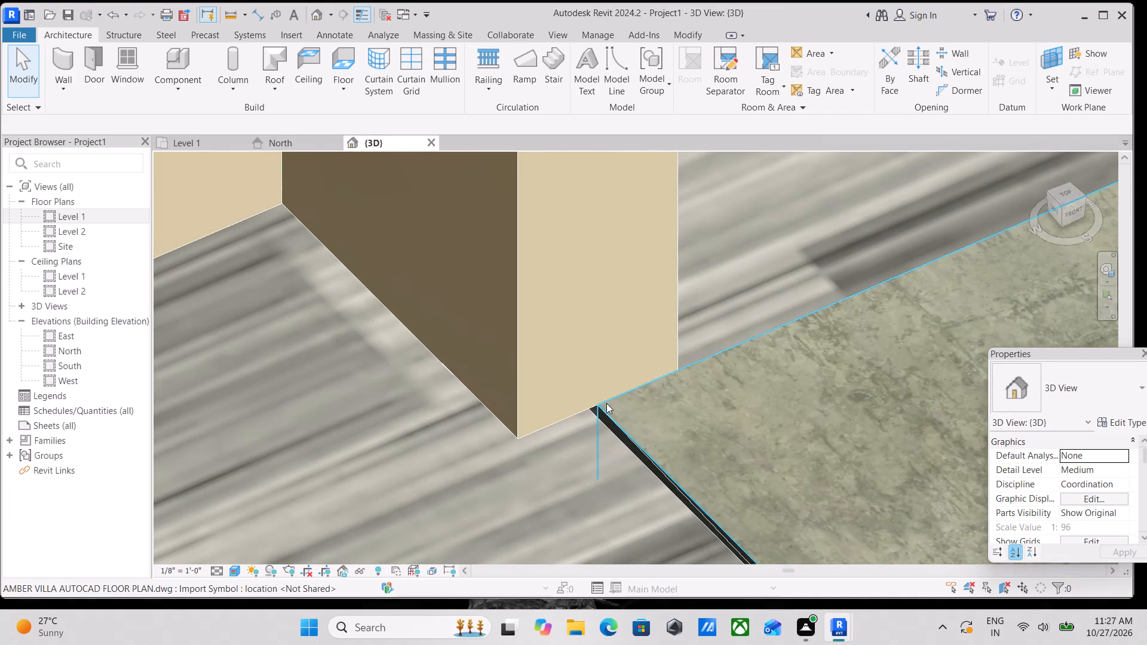
left_click(606, 403)
scroll(663, 403, "down", 5)
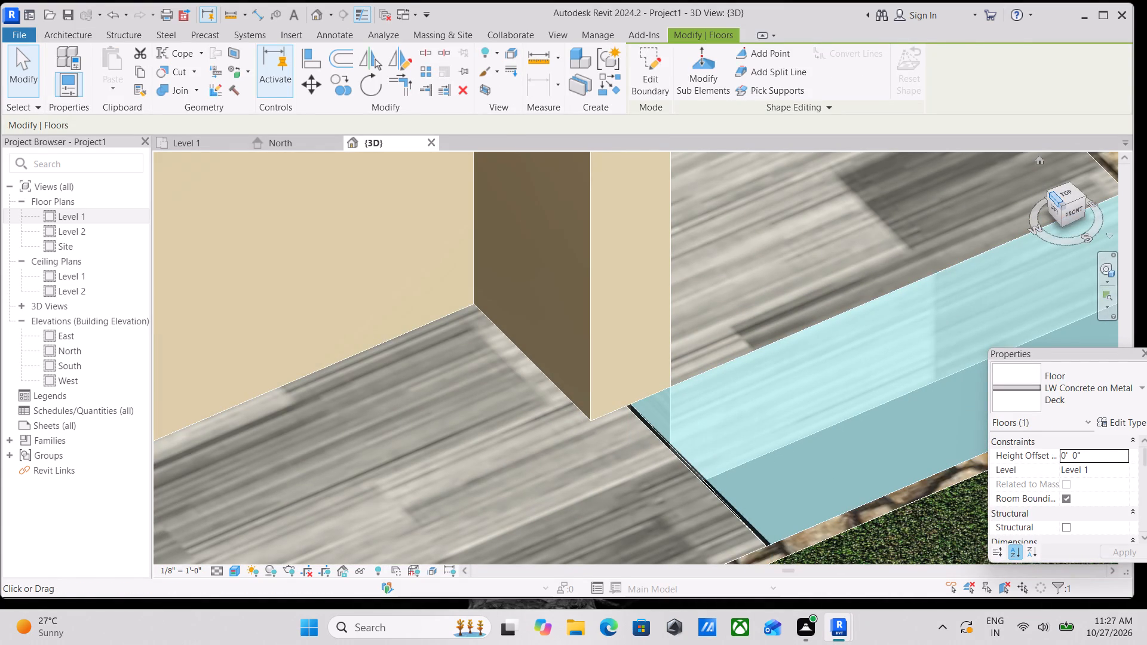
left_click(1060, 193)
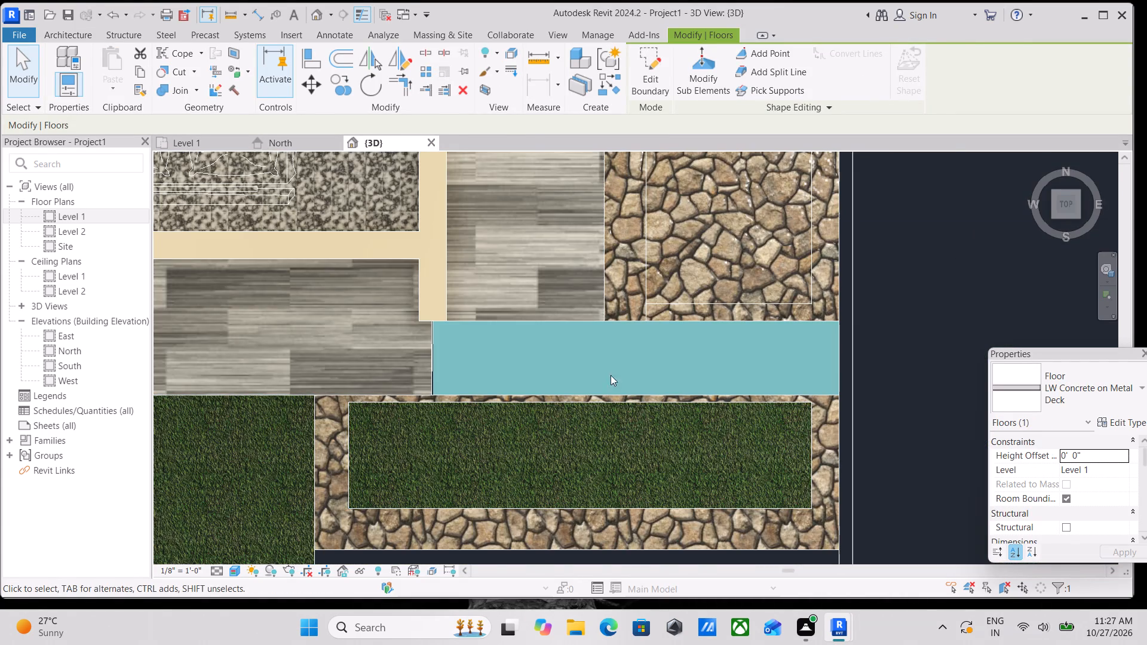
scroll(490, 382, "up", 9)
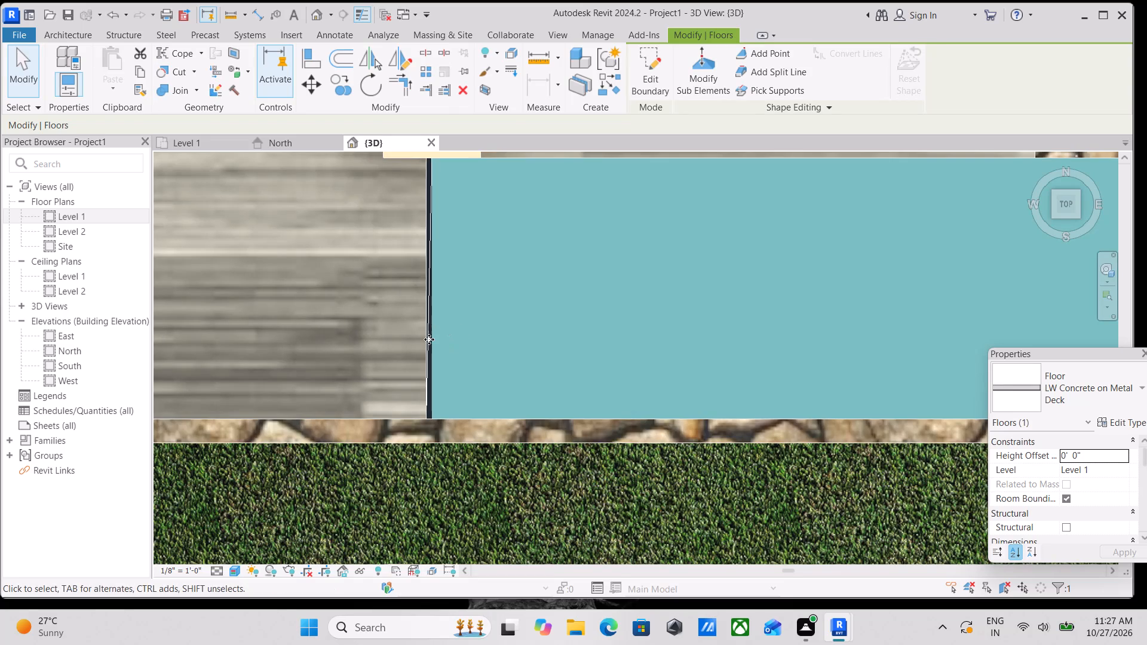
left_click(654, 82)
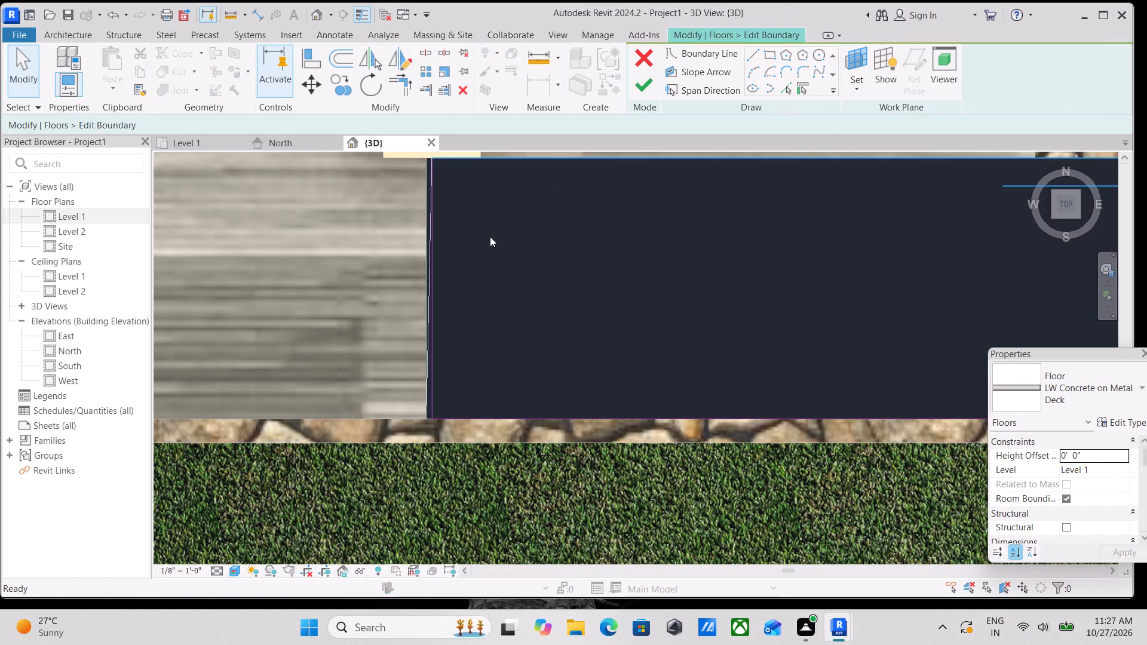
scroll(412, 261, "up", 3)
left_click(443, 259)
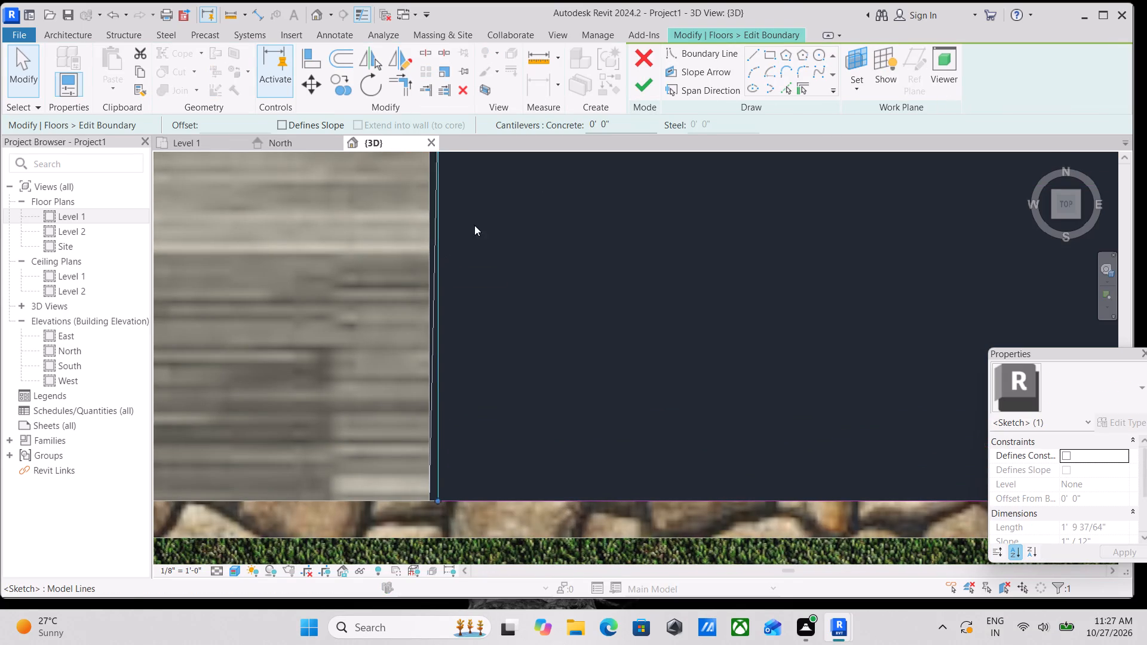
scroll(523, 181, "down", 2)
middle_click_drag(523, 181, 558, 355)
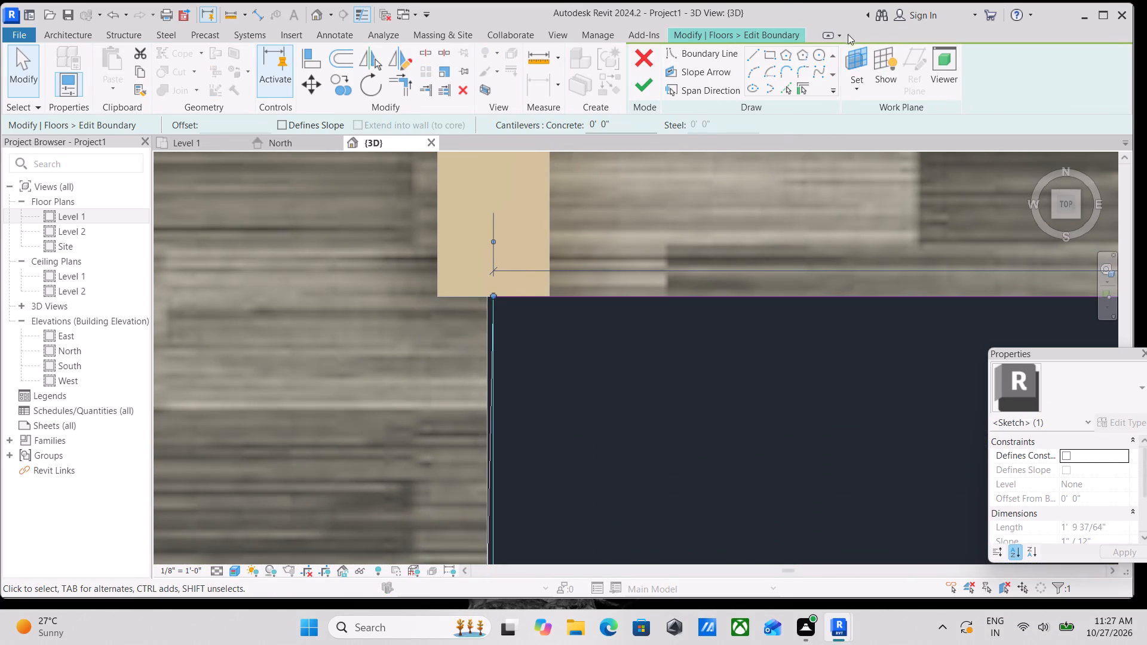
left_click(312, 87)
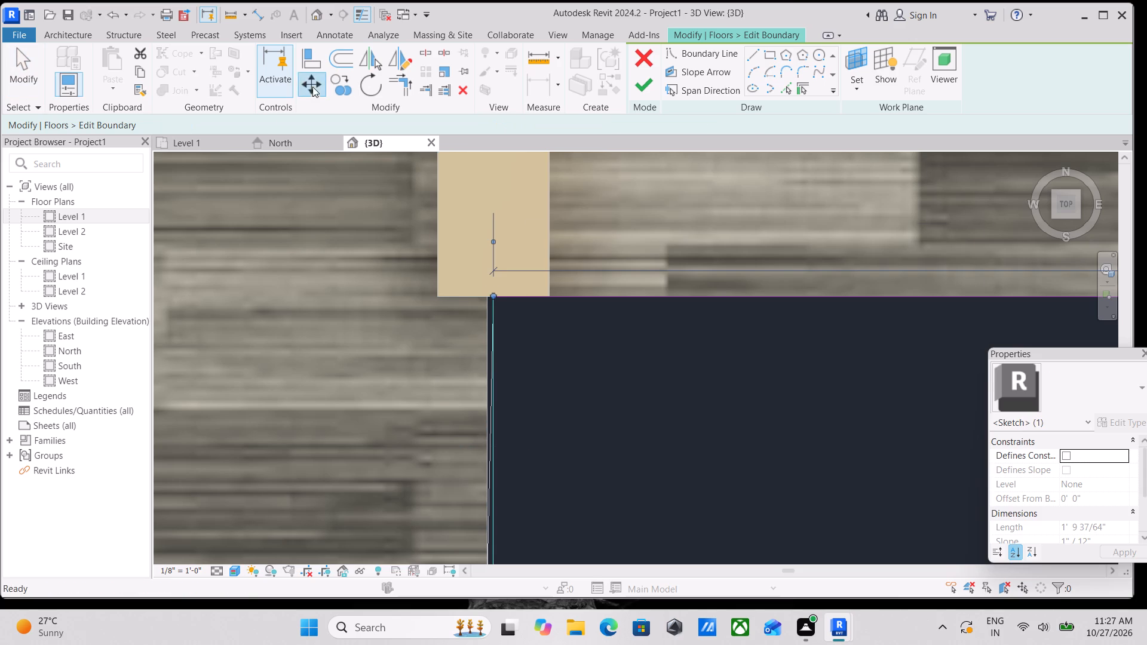
middle_click_drag(558, 368, 574, 199)
scroll(561, 361, "down", 1)
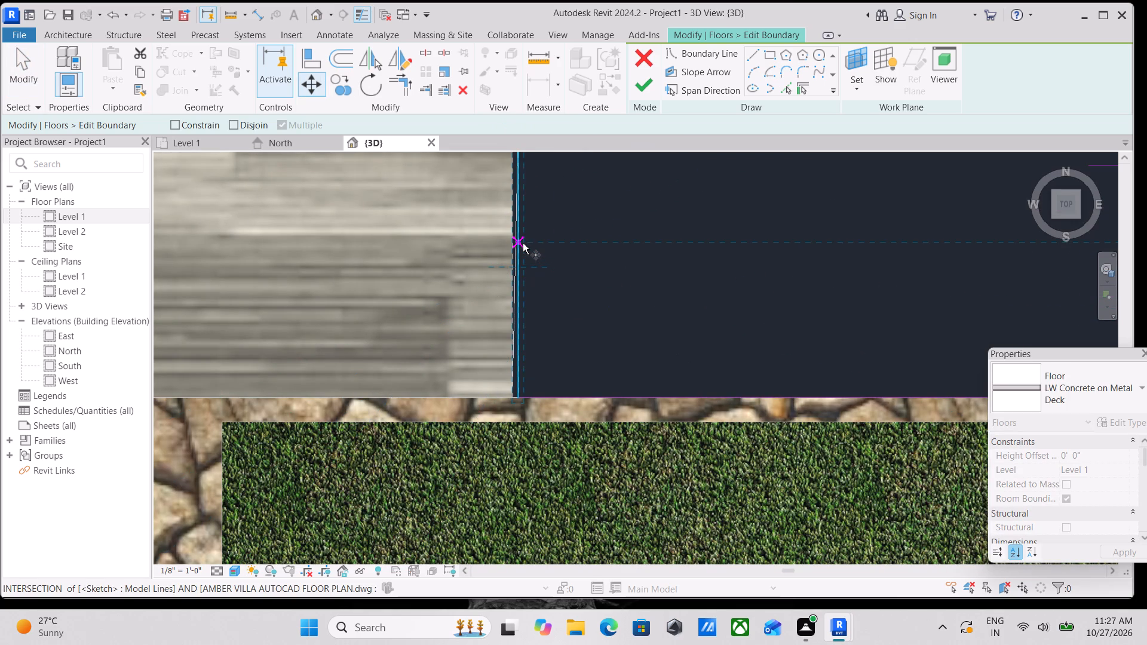
scroll(523, 243, "up", 3)
left_click(517, 253)
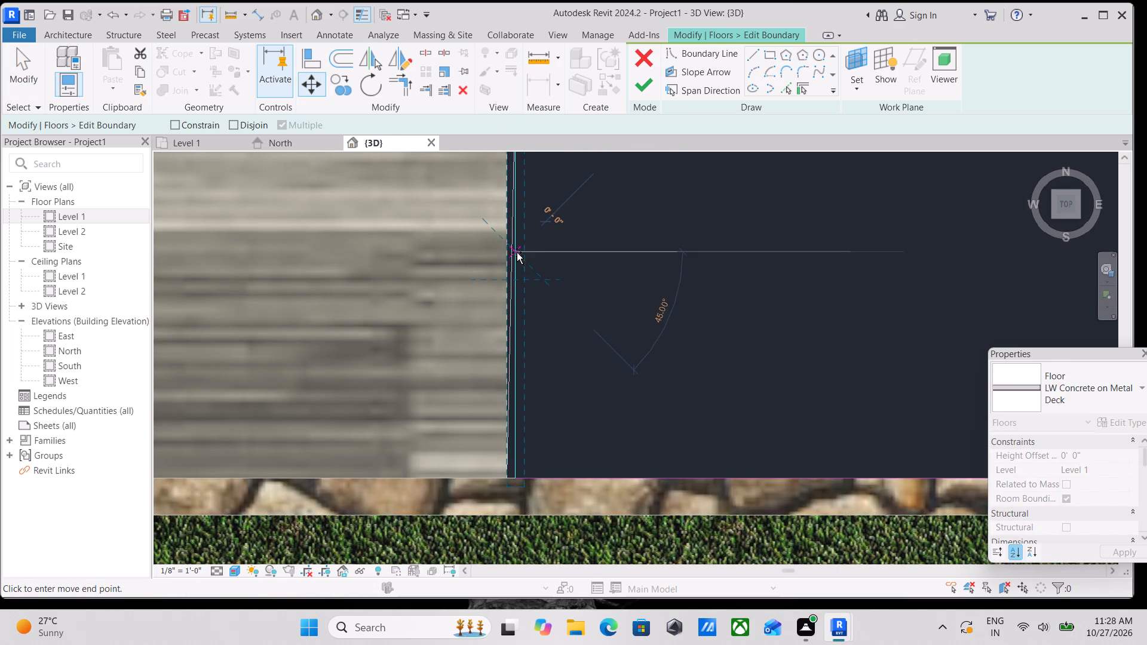
left_click(509, 253)
scroll(635, 216, "down", 3)
middle_click_drag(631, 222, 461, 357)
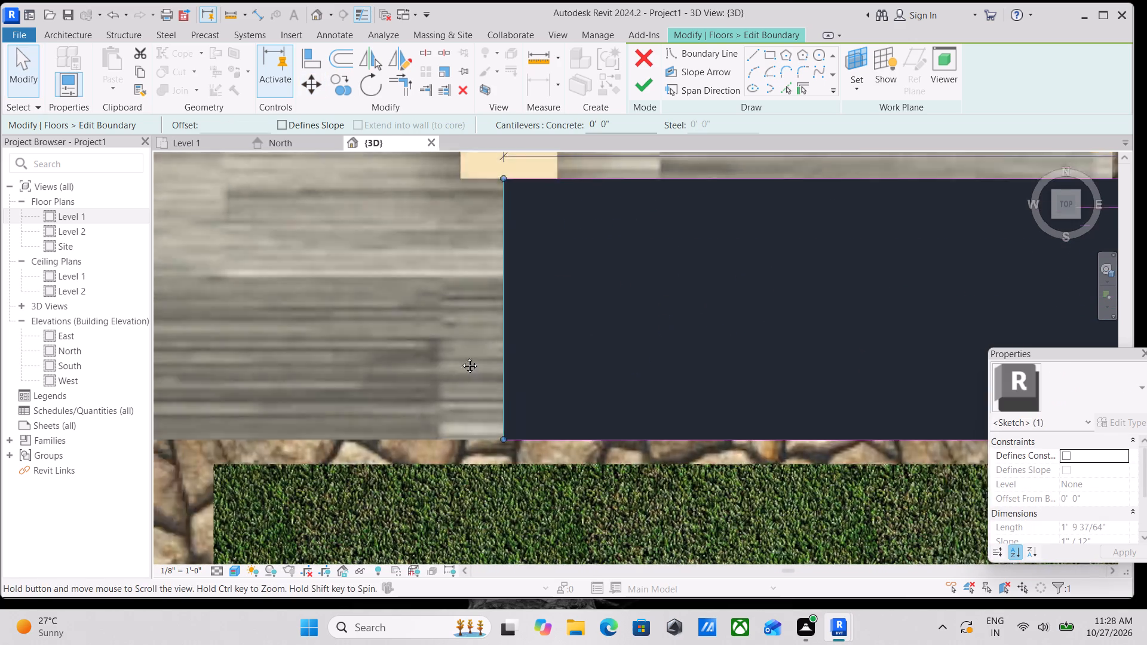
Check the concrete strip's boundary through to its east end, finish the boundary edit and deselect the floor.
middle_click_drag(461, 357, 430, 375)
middle_click_drag(663, 238, 556, 253)
scroll(663, 238, "down", 1)
scroll(295, 335, "up", 3)
middle_click_drag(510, 272, 309, 243)
scroll(988, 306, "down", 2)
middle_click_drag(970, 306, 637, 334)
scroll(1066, 333, "down", 1)
middle_click_drag(1028, 337, 623, 362)
scroll(955, 348, "down", 1)
middle_click_drag(936, 348, 843, 337)
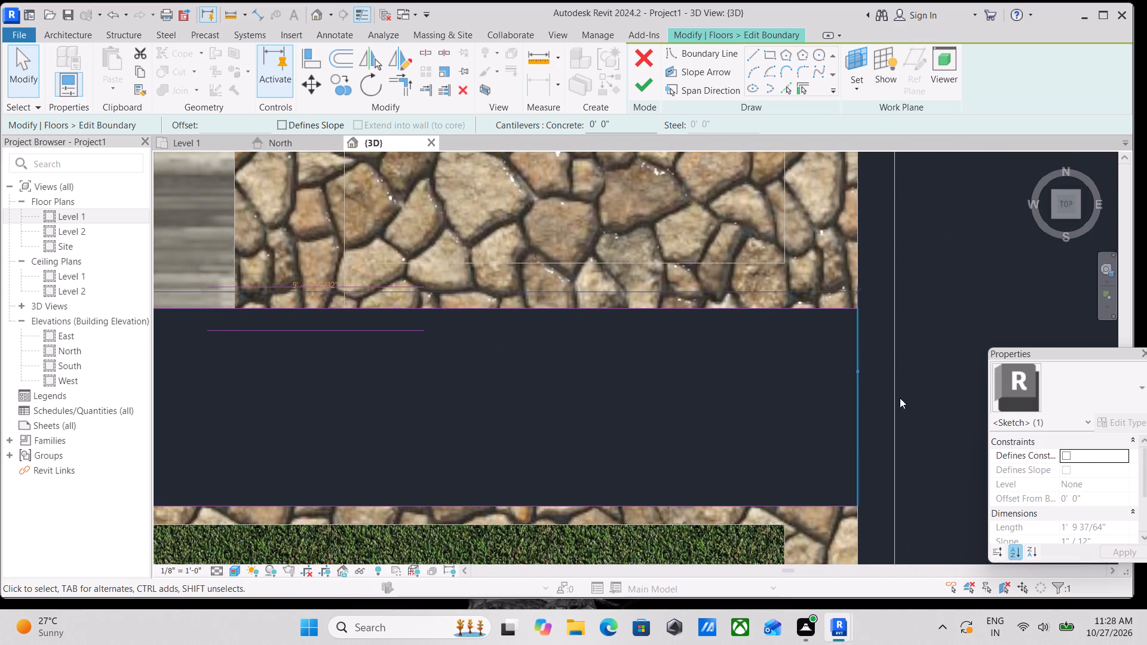
scroll(899, 484, "up", 3)
scroll(998, 346, "down", 3)
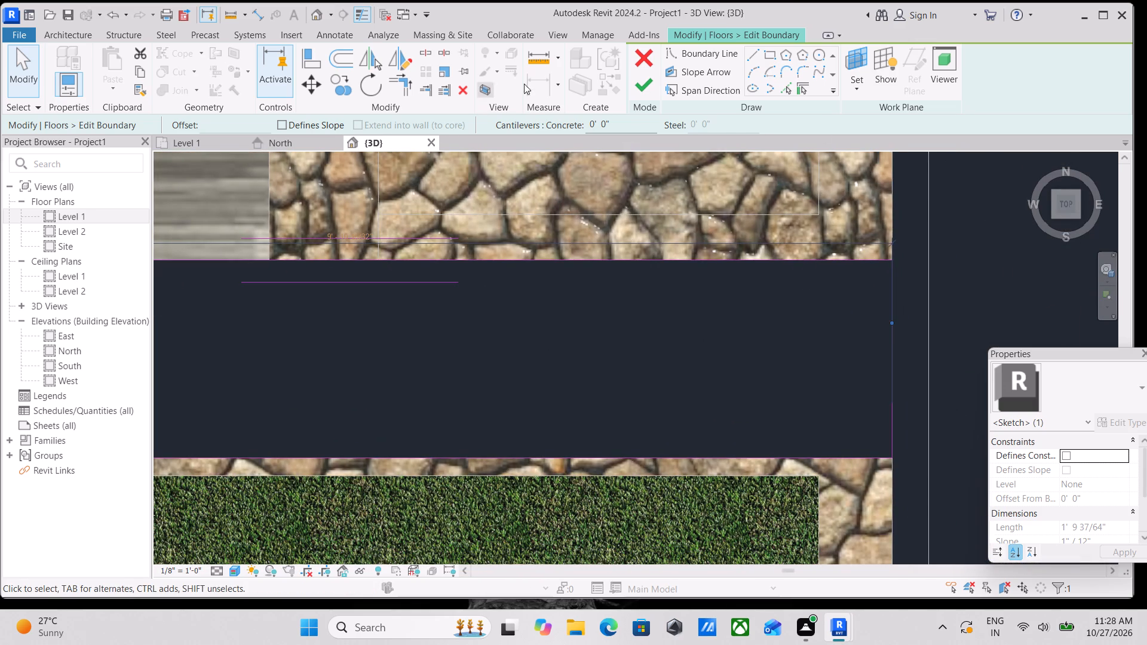
left_click(646, 92)
scroll(624, 298, "down", 3)
middle_click_drag(626, 298, 678, 307)
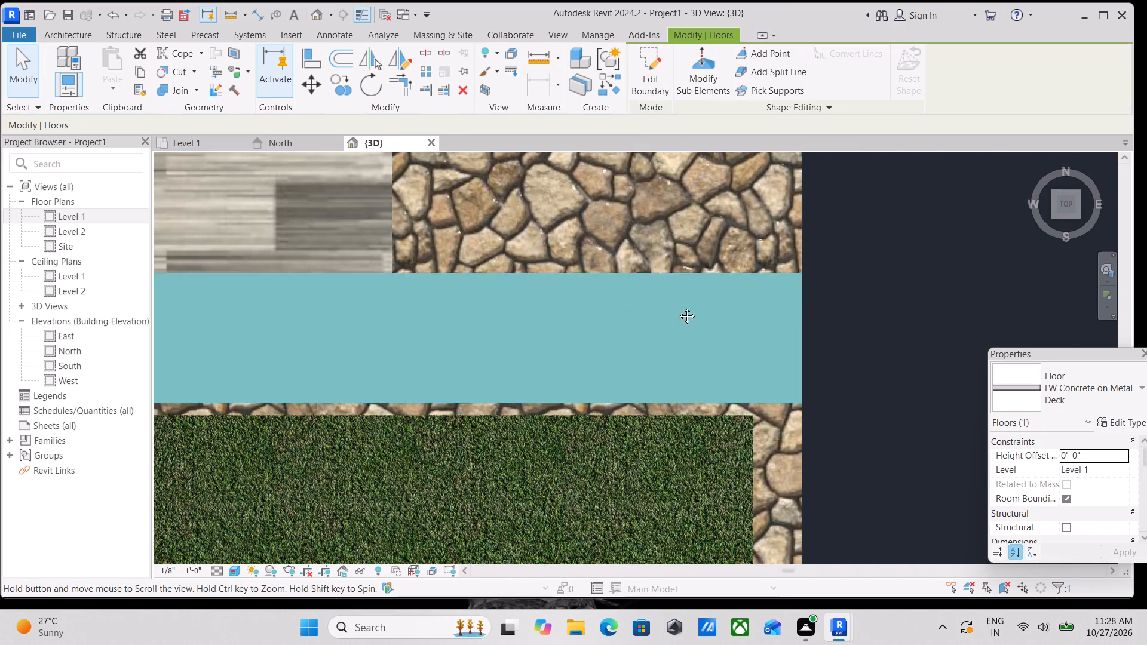
middle_click_drag(678, 307, 907, 305)
middle_click_drag(603, 371, 749, 395)
key("Escape")
Examine the ground floor from above, from the adjusted concrete strip past the car porch and drawing room to the outdoor deck.
scroll(608, 350, "down", 4)
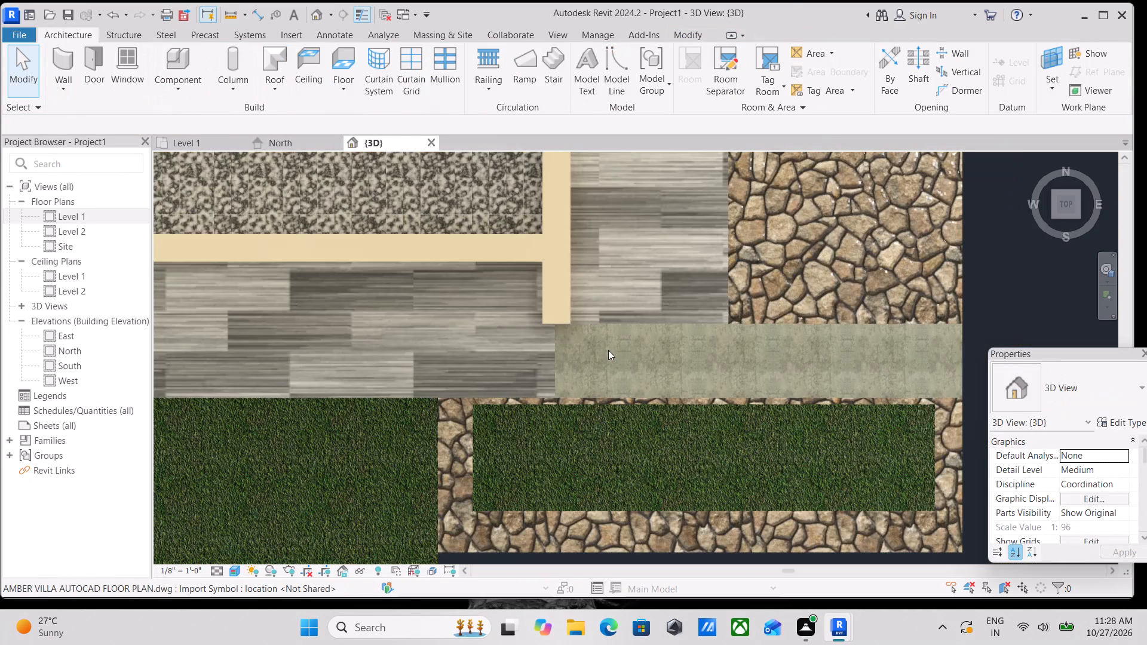
scroll(641, 354, "down", 1)
middle_click_drag(641, 354, 649, 369)
scroll(723, 443, "up", 7)
scroll(617, 372, "up", 5)
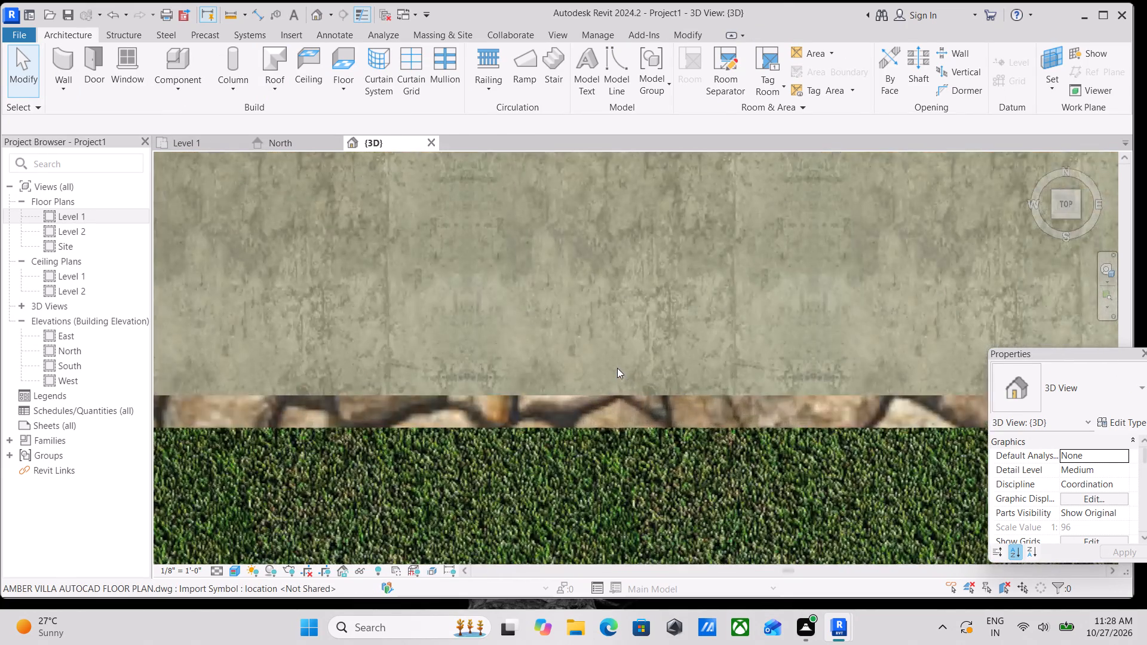
scroll(619, 358, "down", 14)
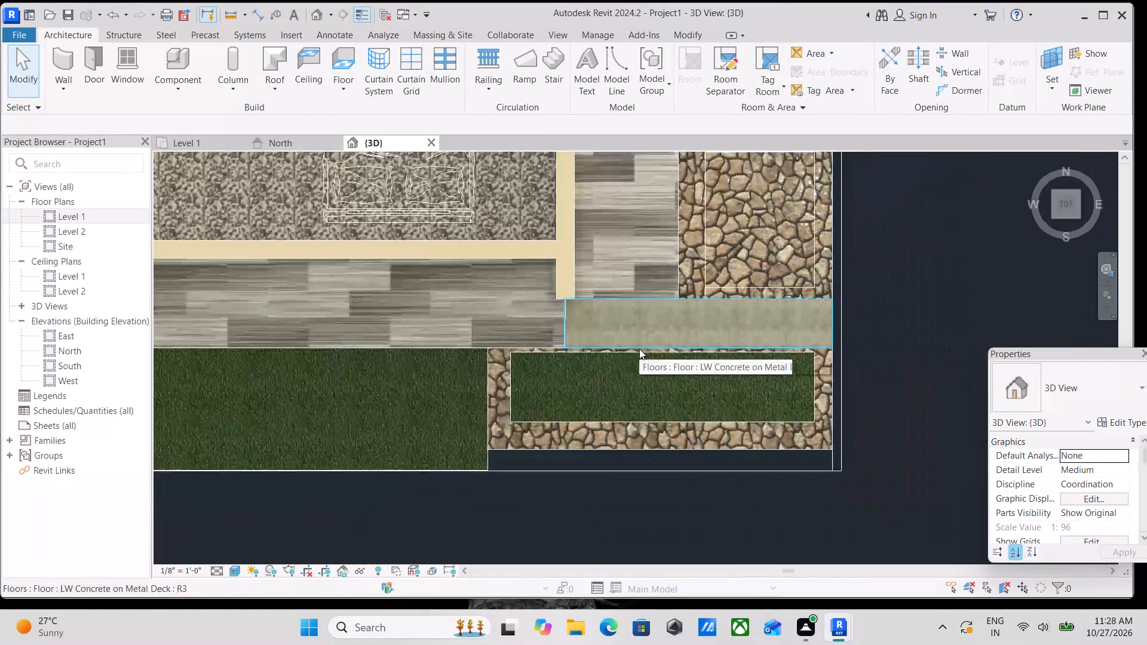
scroll(732, 252, "down", 1)
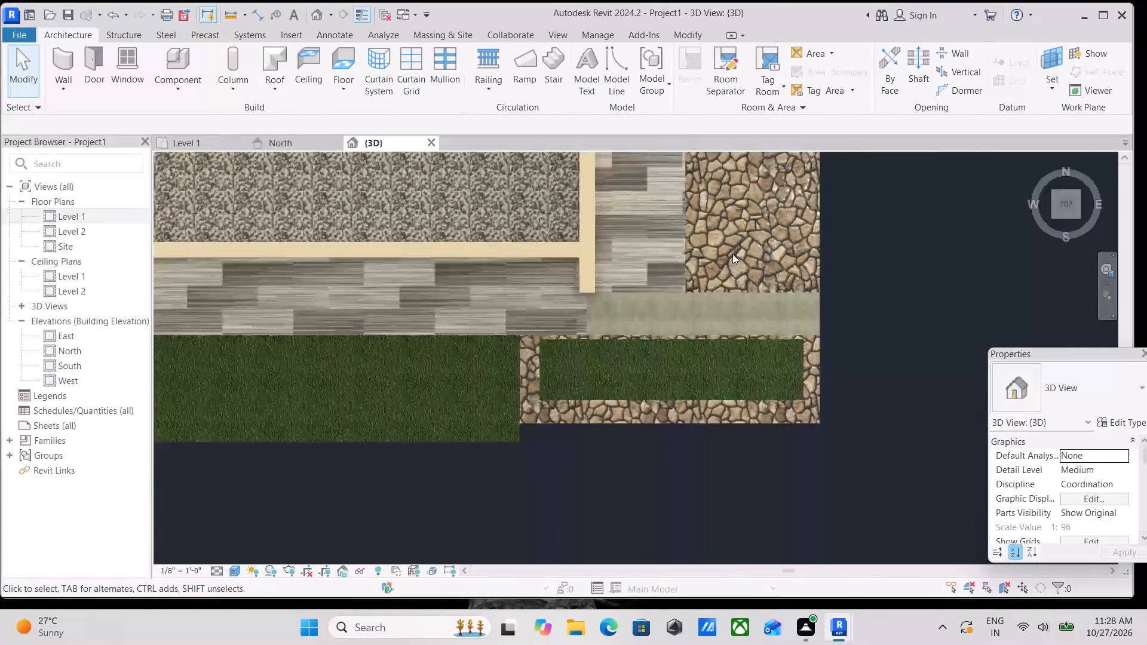
scroll(732, 254, "down", 3)
middle_click_drag(713, 257, 826, 353)
scroll(827, 342, "down", 3)
middle_click_drag(829, 340, 847, 352)
middle_click_drag(741, 270, 780, 294)
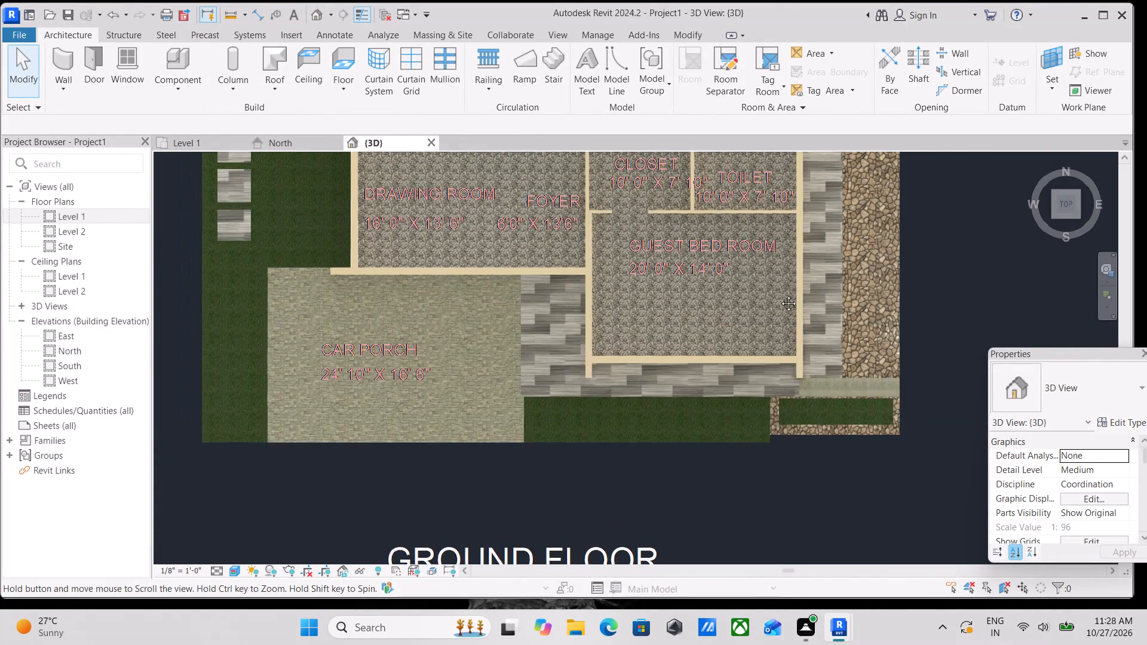
middle_click_drag(780, 294, 806, 306)
middle_click_drag(617, 237, 864, 278)
scroll(466, 368, "up", 2)
middle_click_drag(635, 398, 622, 462)
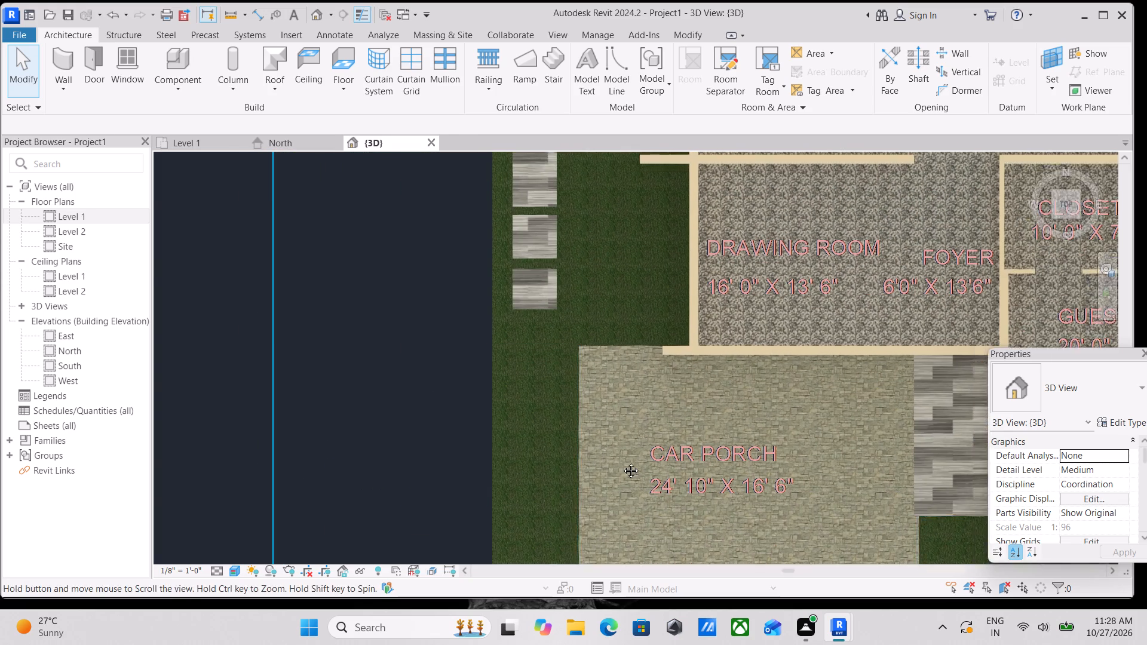
middle_click_drag(622, 462, 642, 496)
middle_click_drag(630, 403, 634, 462)
scroll(740, 502, "up", 4)
scroll(565, 416, "up", 2)
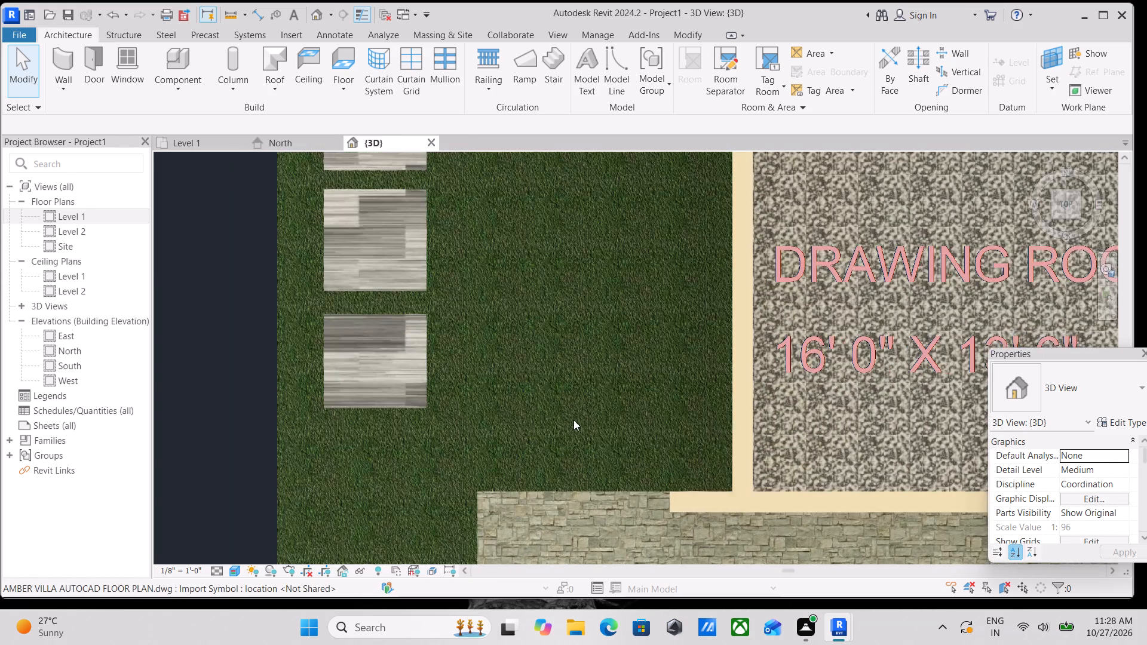
scroll(672, 426, "down", 3)
scroll(794, 447, "down", 2)
middle_click_drag(738, 451, 453, 474)
middle_click_drag(608, 423, 613, 467)
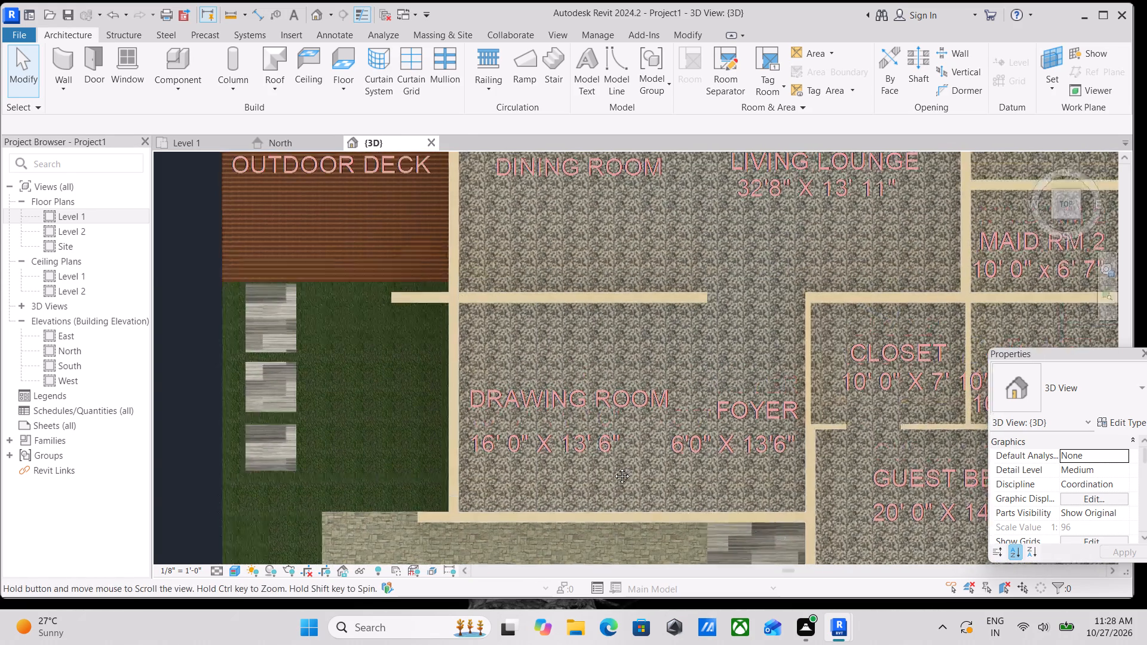
middle_click_drag(613, 467, 613, 476)
scroll(611, 443, "down", 2)
middle_click_drag(611, 443, 618, 459)
middle_click_drag(523, 363, 555, 447)
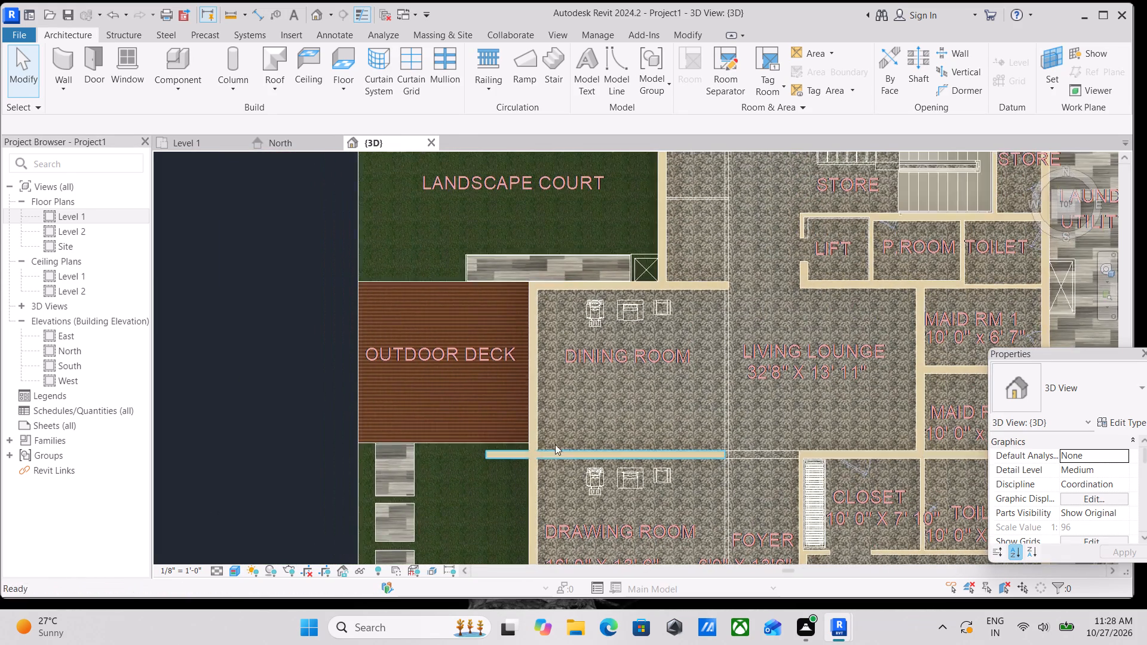
Change the OUTER WALL 8" along the landscape court's east side to the Storefront curtain wall type and deselect it.
scroll(658, 345, "up", 1)
middle_click_drag(660, 343, 667, 434)
middle_click_drag(630, 298, 634, 355)
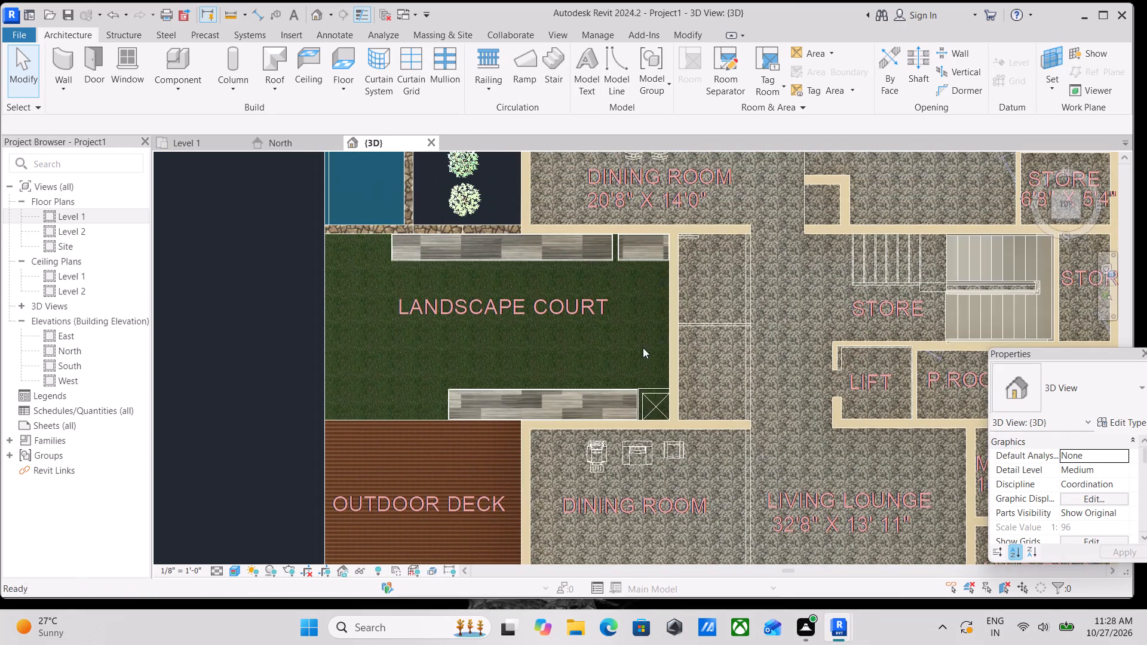
left_click(680, 324)
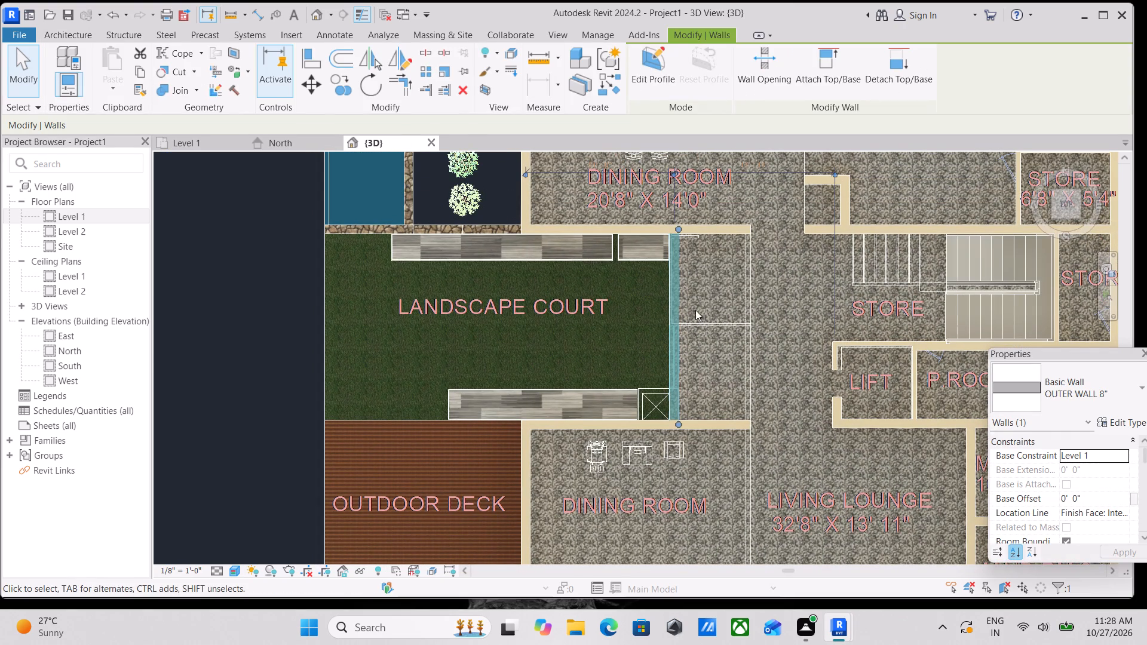
left_click(1097, 397)
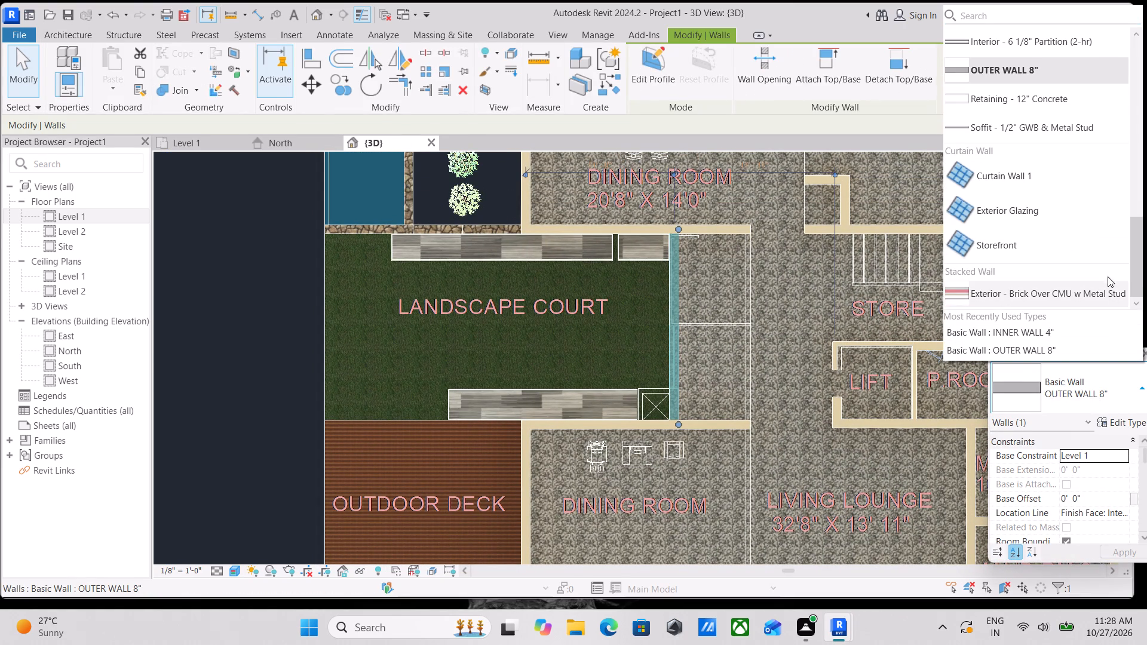
left_click(1079, 245)
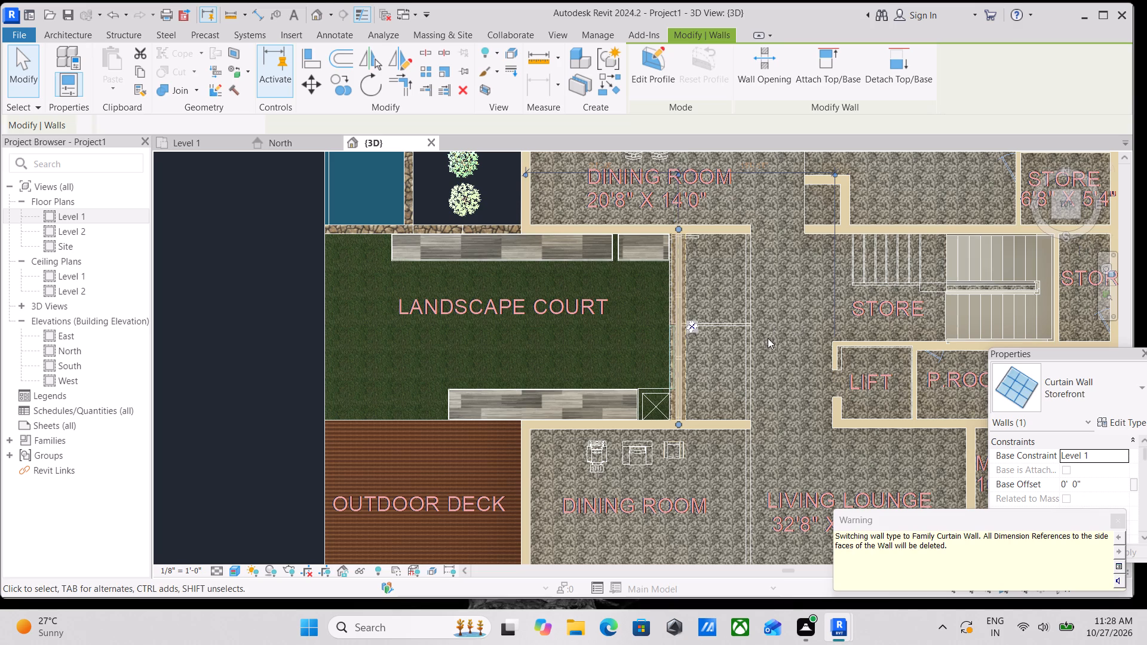
scroll(731, 383, "up", 2)
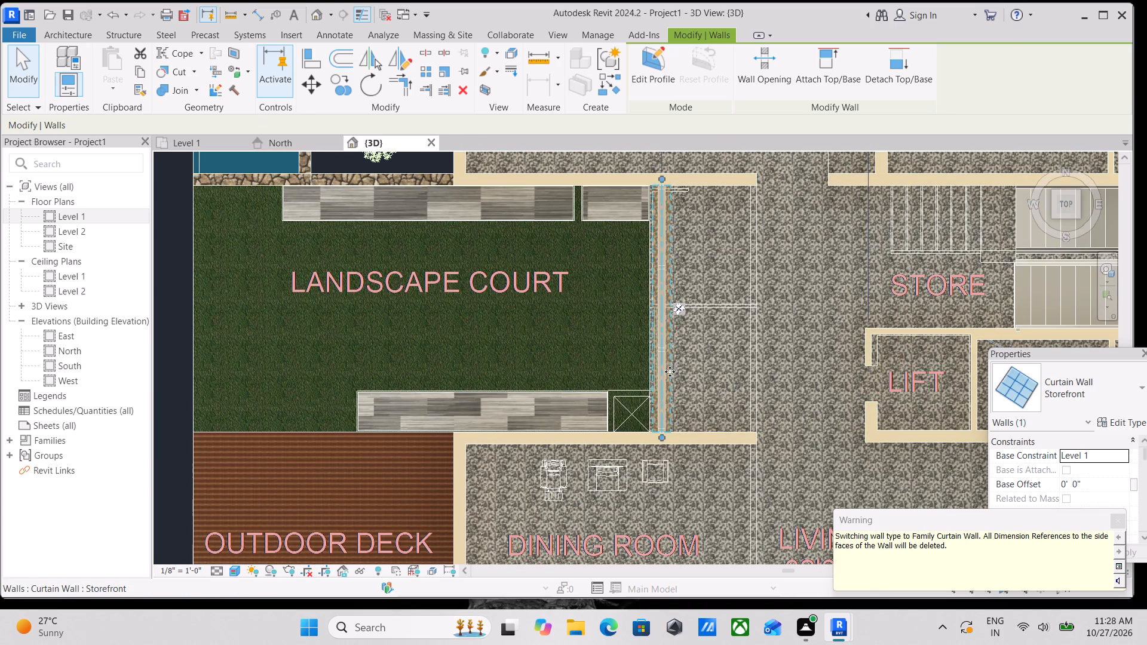
key("Escape")
scroll(715, 376, "down", 2)
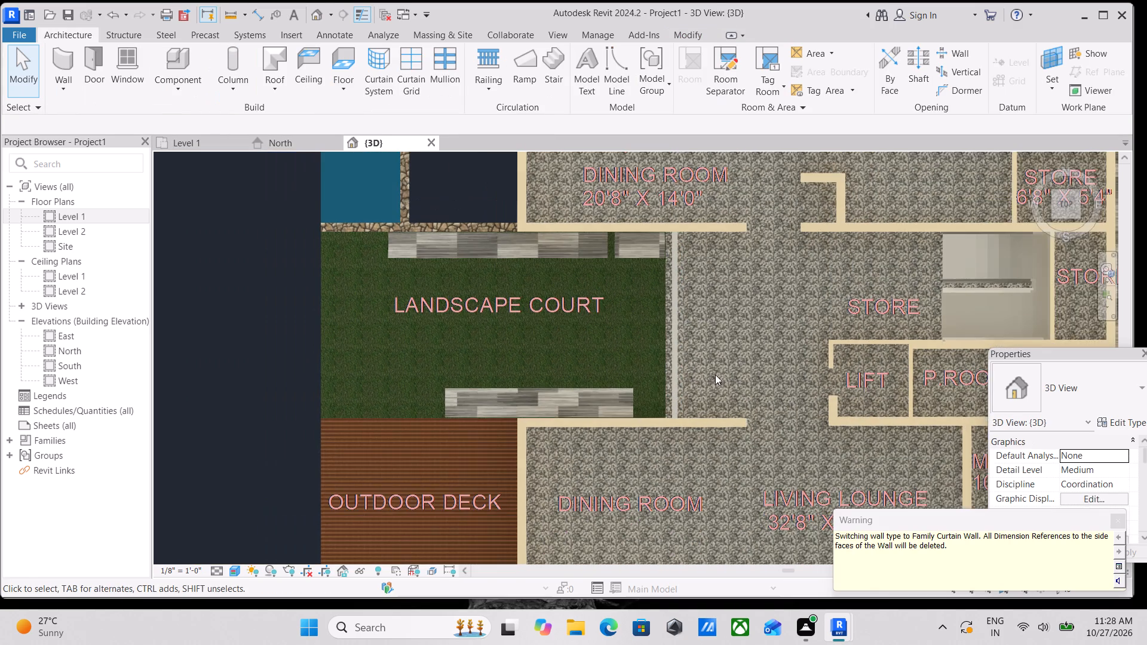
scroll(711, 372, "down", 2)
scroll(676, 286, "down", 2)
middle_click_drag(683, 292, 623, 228)
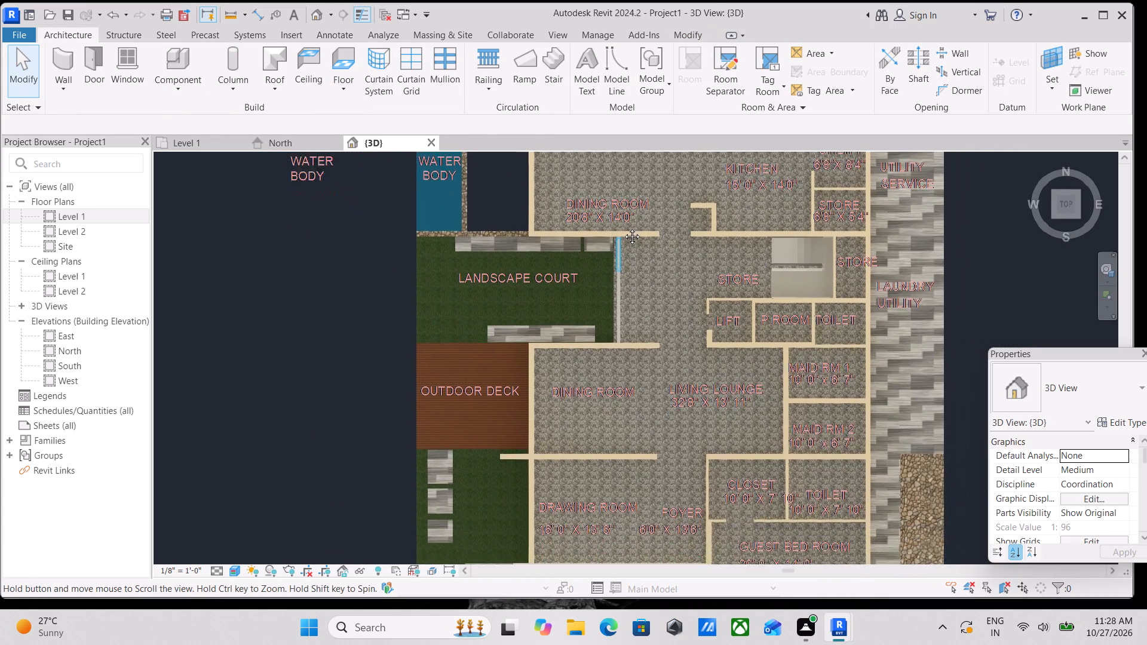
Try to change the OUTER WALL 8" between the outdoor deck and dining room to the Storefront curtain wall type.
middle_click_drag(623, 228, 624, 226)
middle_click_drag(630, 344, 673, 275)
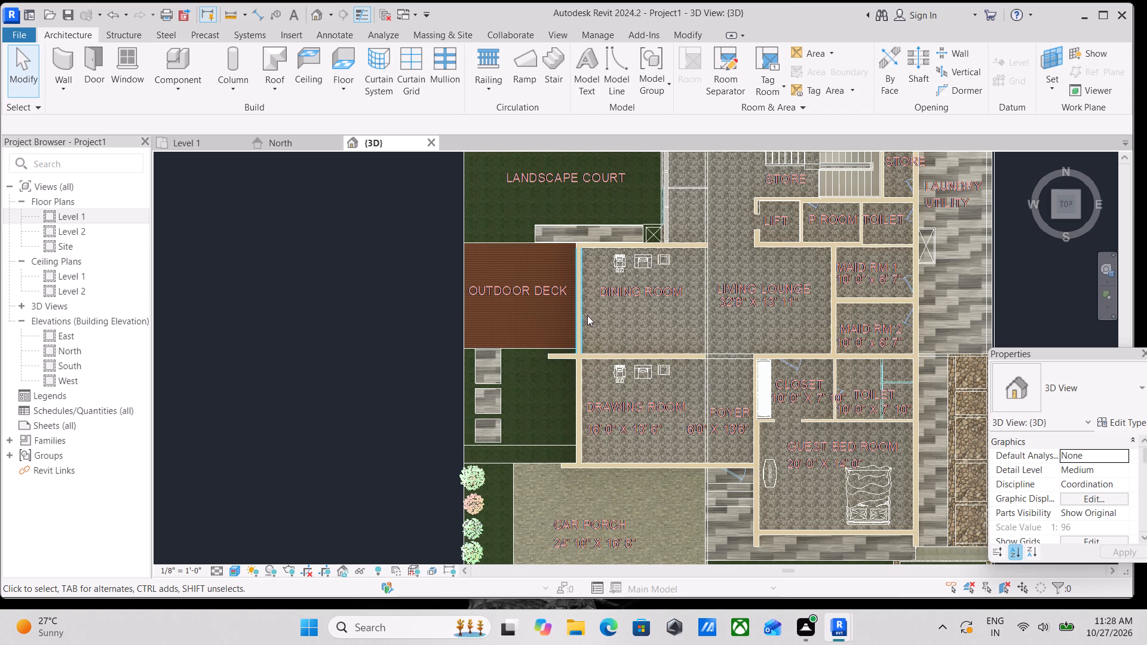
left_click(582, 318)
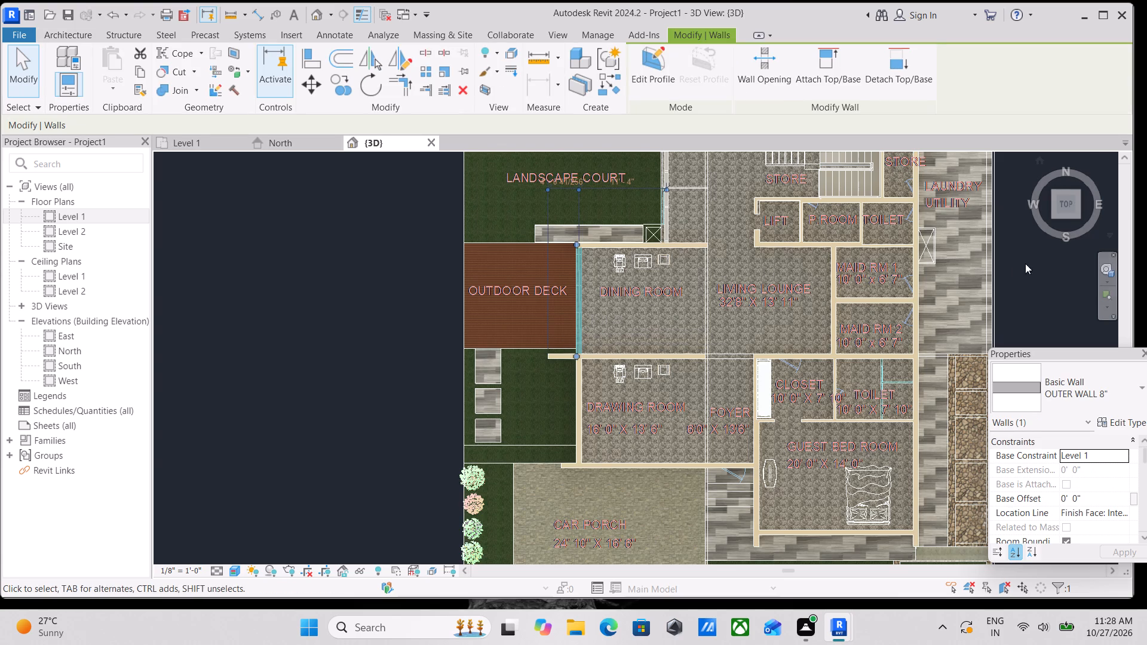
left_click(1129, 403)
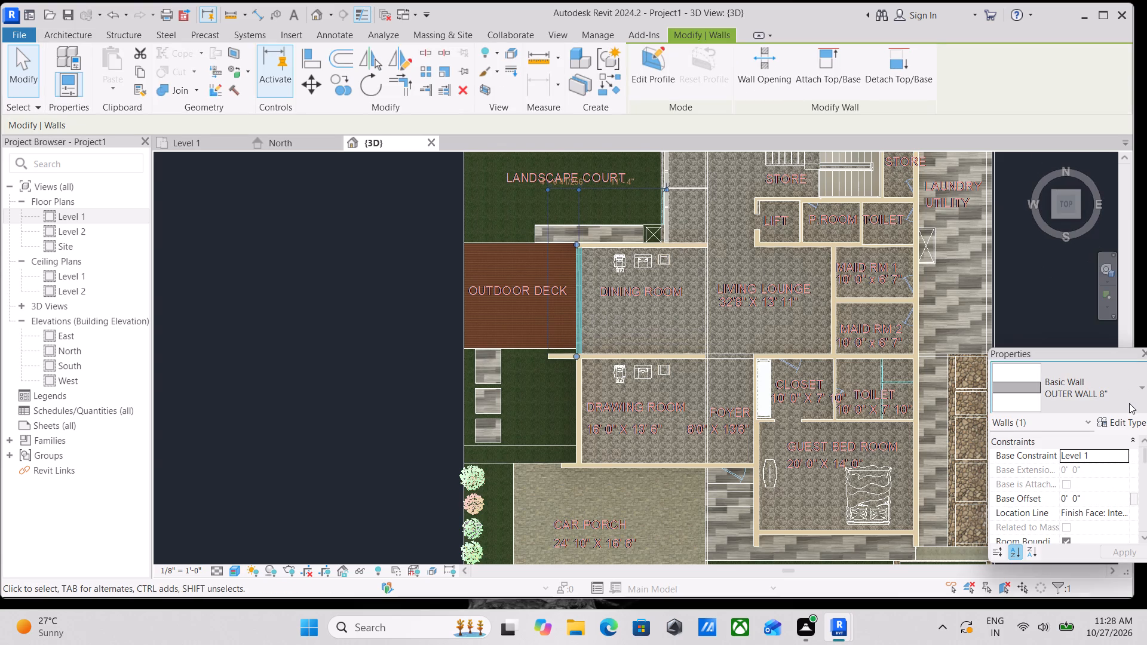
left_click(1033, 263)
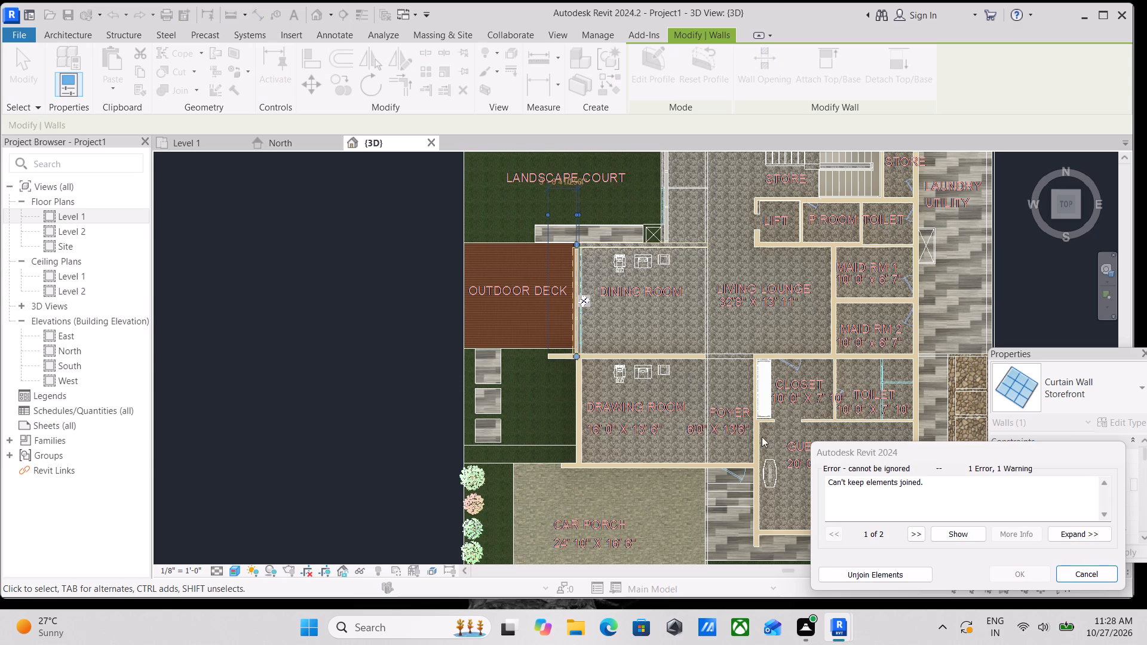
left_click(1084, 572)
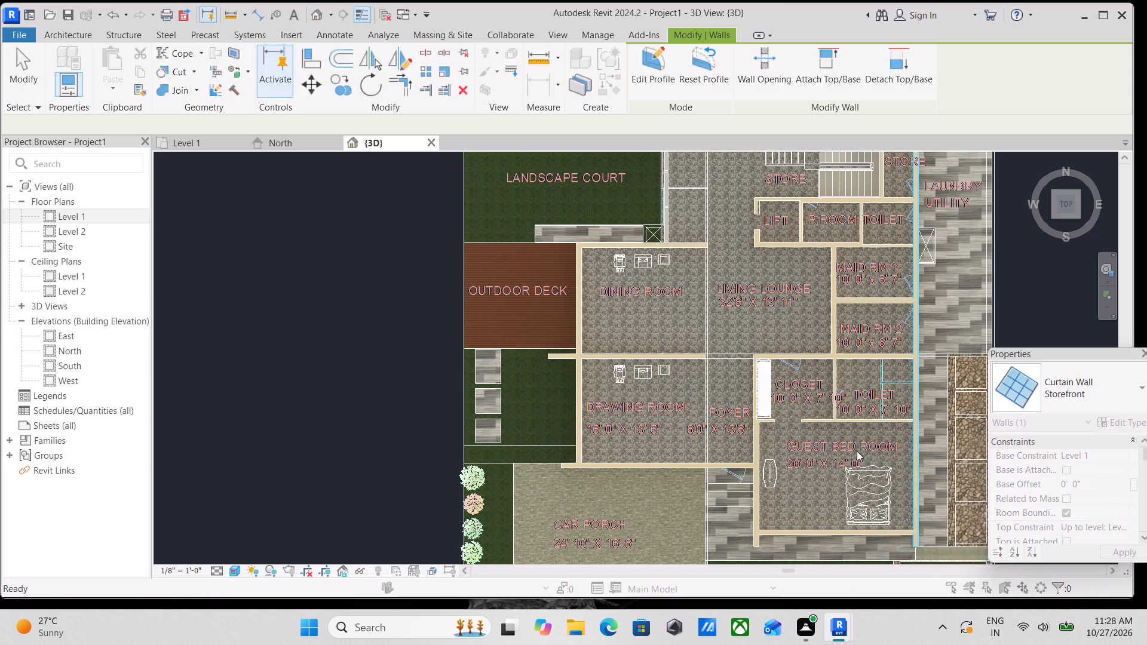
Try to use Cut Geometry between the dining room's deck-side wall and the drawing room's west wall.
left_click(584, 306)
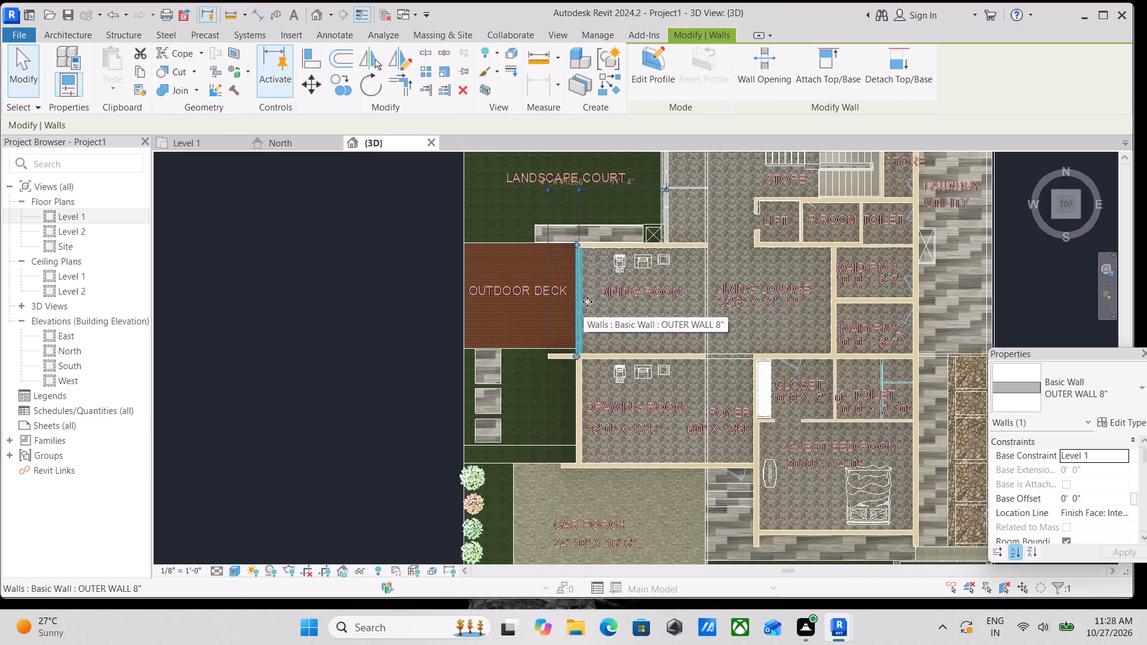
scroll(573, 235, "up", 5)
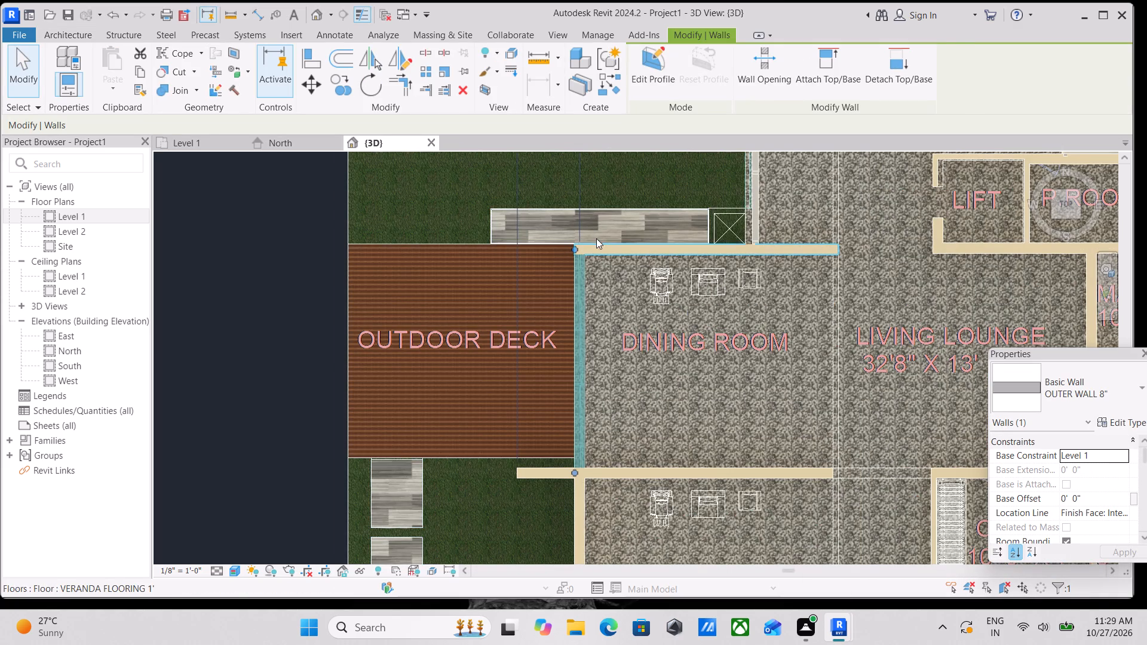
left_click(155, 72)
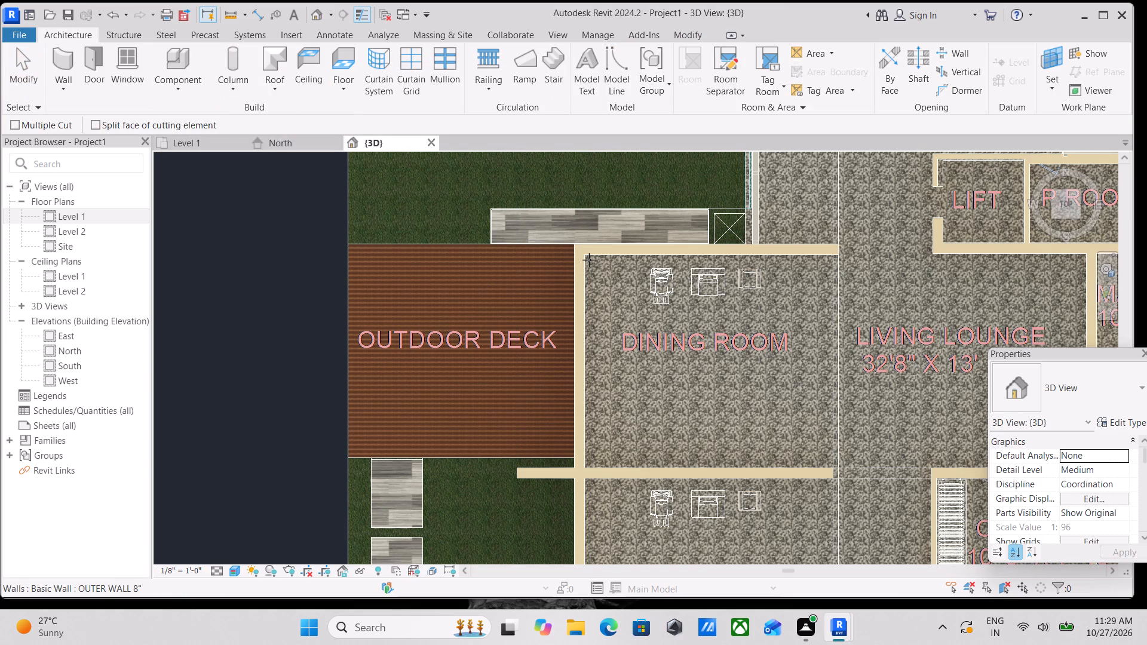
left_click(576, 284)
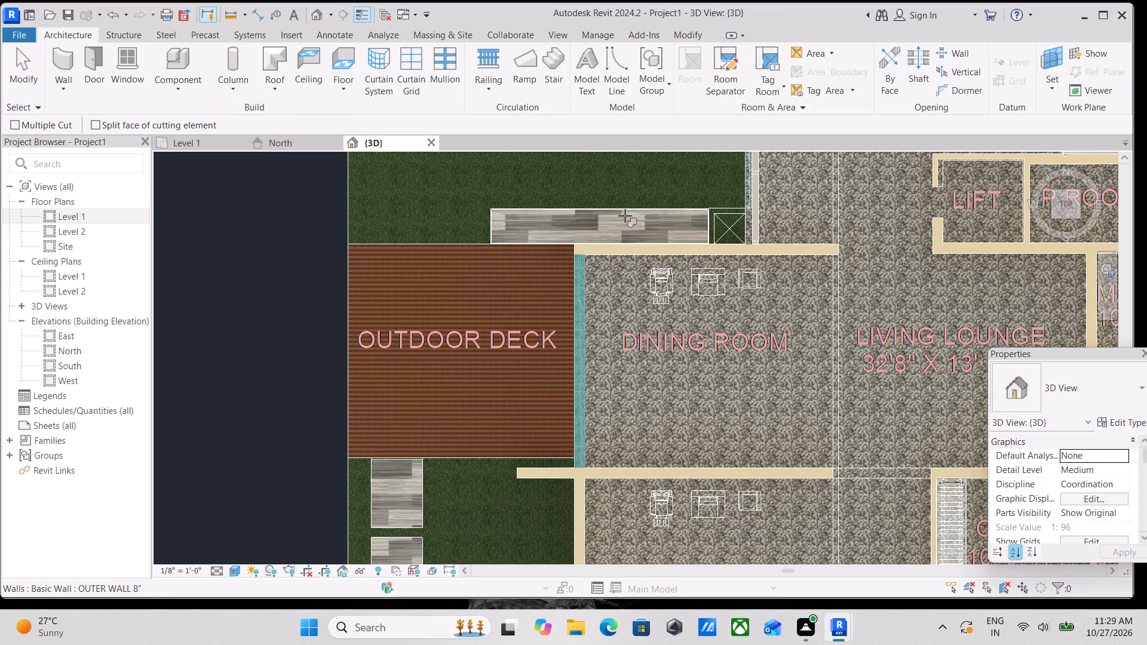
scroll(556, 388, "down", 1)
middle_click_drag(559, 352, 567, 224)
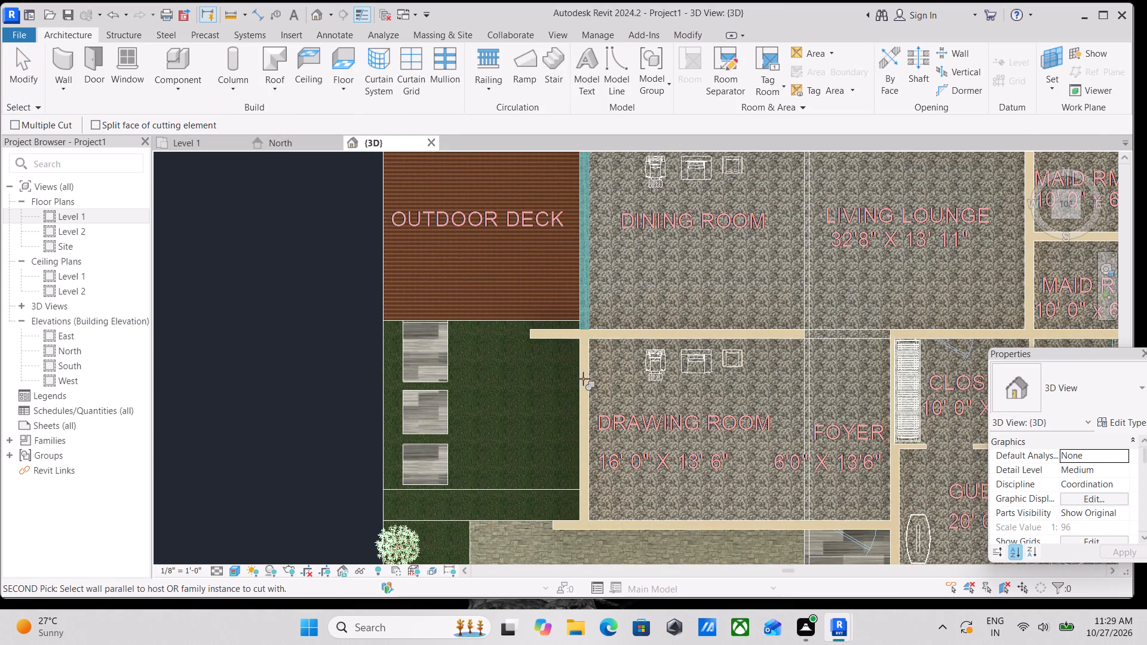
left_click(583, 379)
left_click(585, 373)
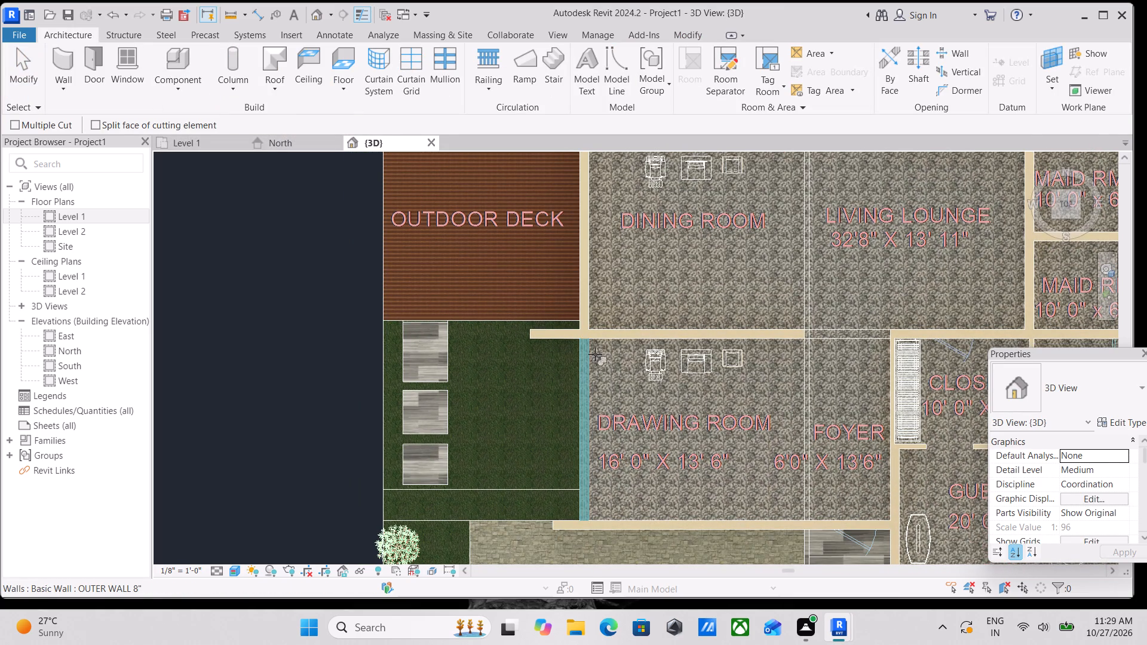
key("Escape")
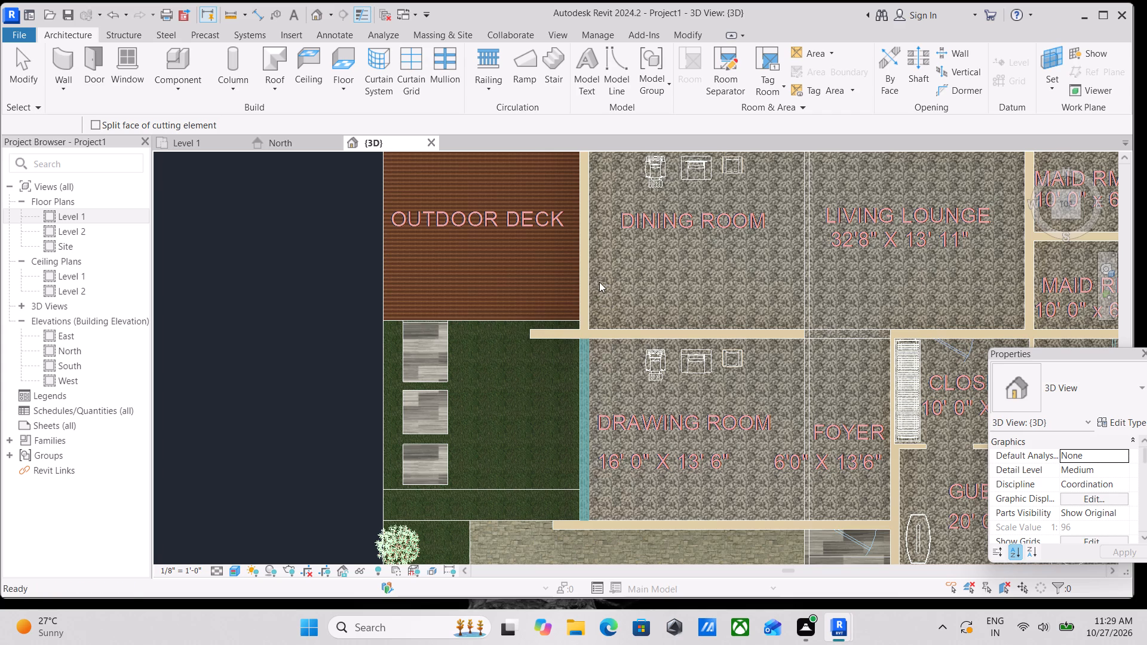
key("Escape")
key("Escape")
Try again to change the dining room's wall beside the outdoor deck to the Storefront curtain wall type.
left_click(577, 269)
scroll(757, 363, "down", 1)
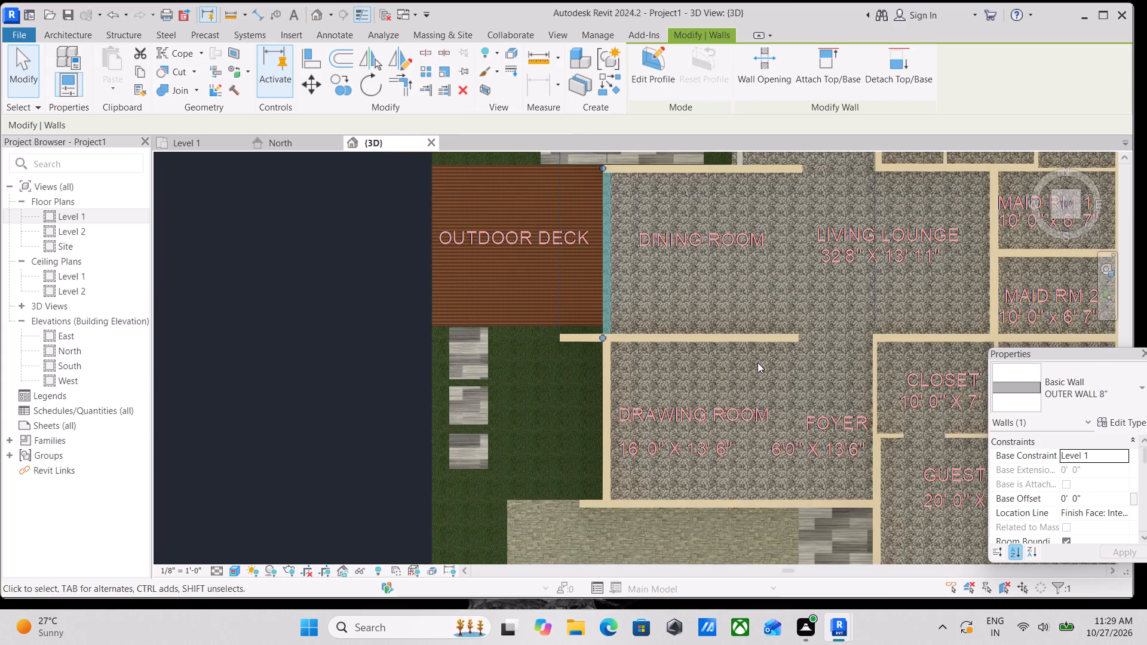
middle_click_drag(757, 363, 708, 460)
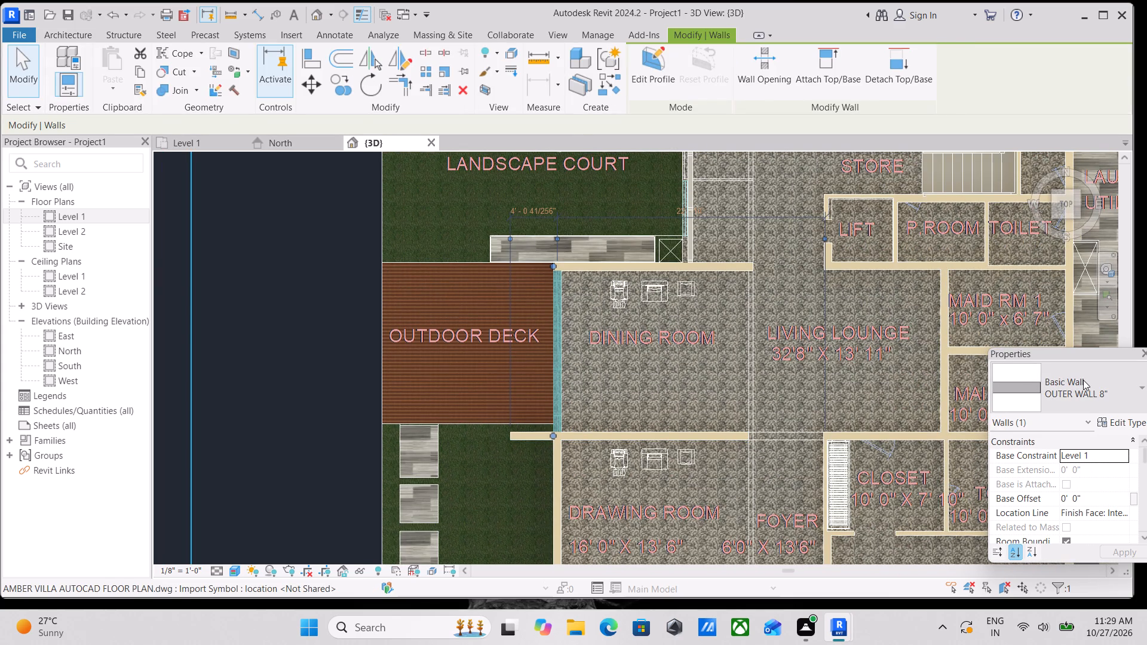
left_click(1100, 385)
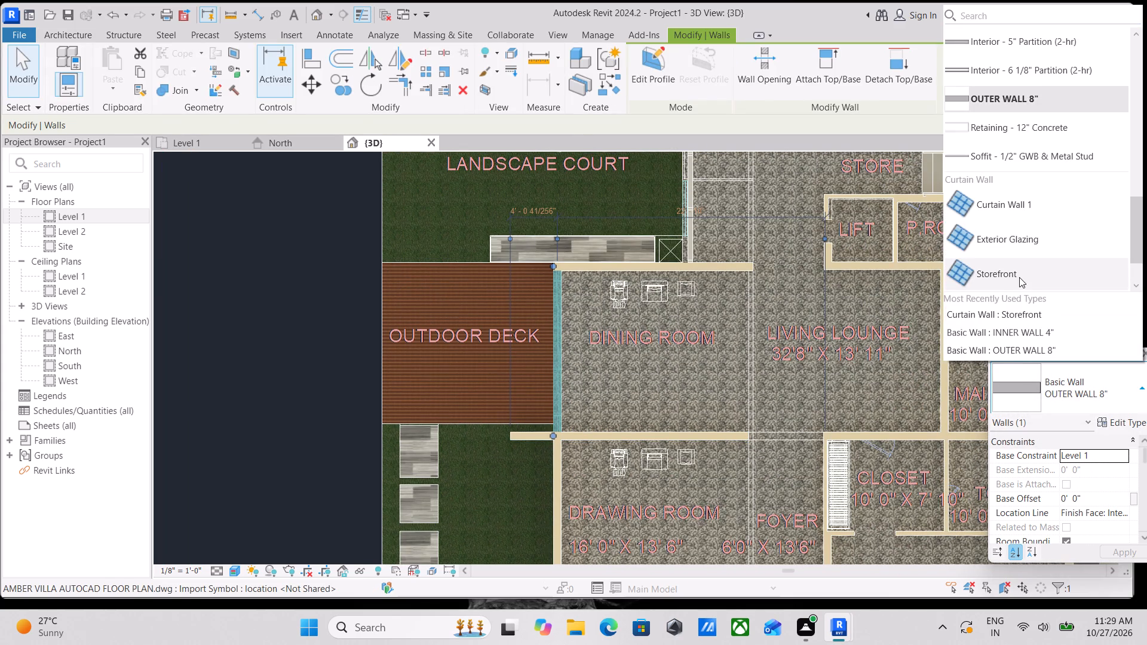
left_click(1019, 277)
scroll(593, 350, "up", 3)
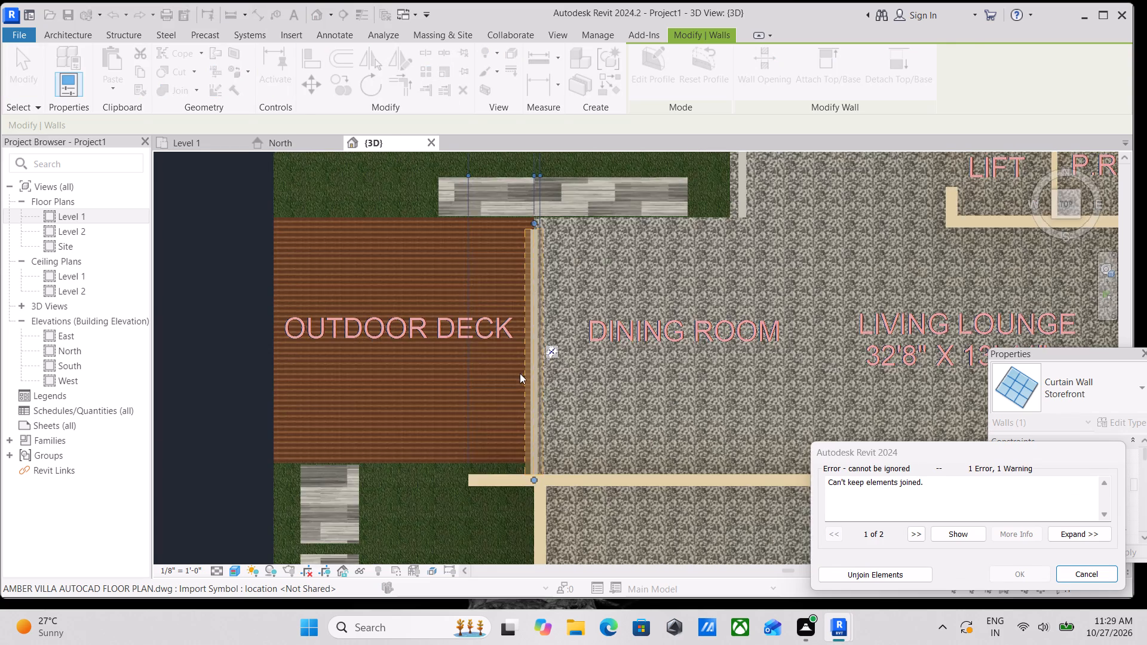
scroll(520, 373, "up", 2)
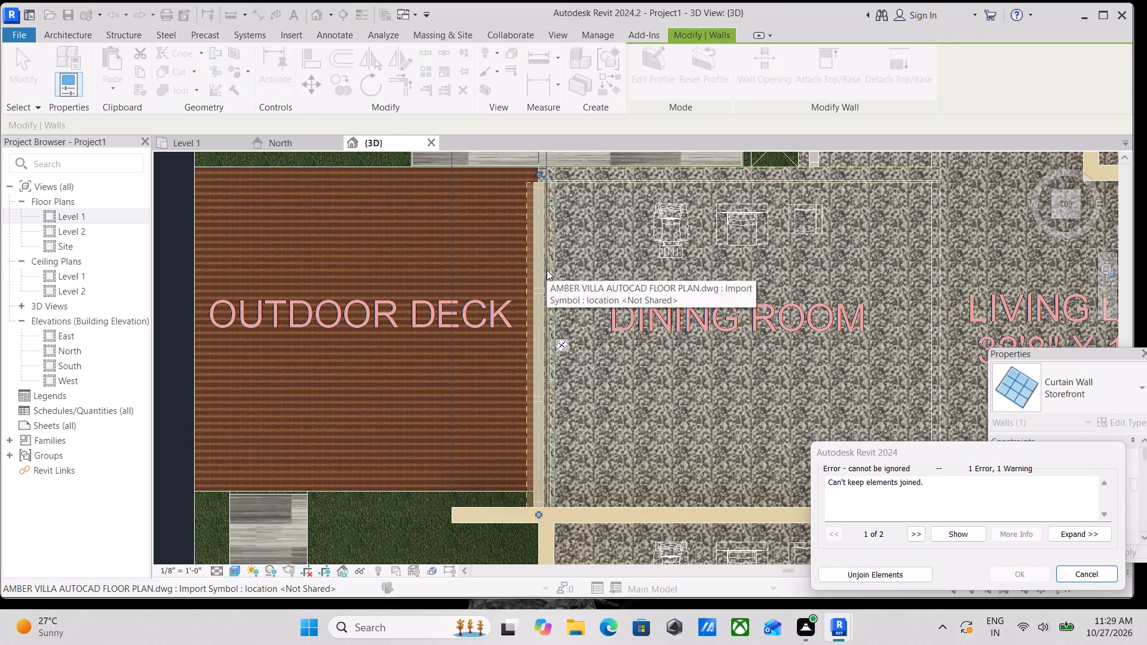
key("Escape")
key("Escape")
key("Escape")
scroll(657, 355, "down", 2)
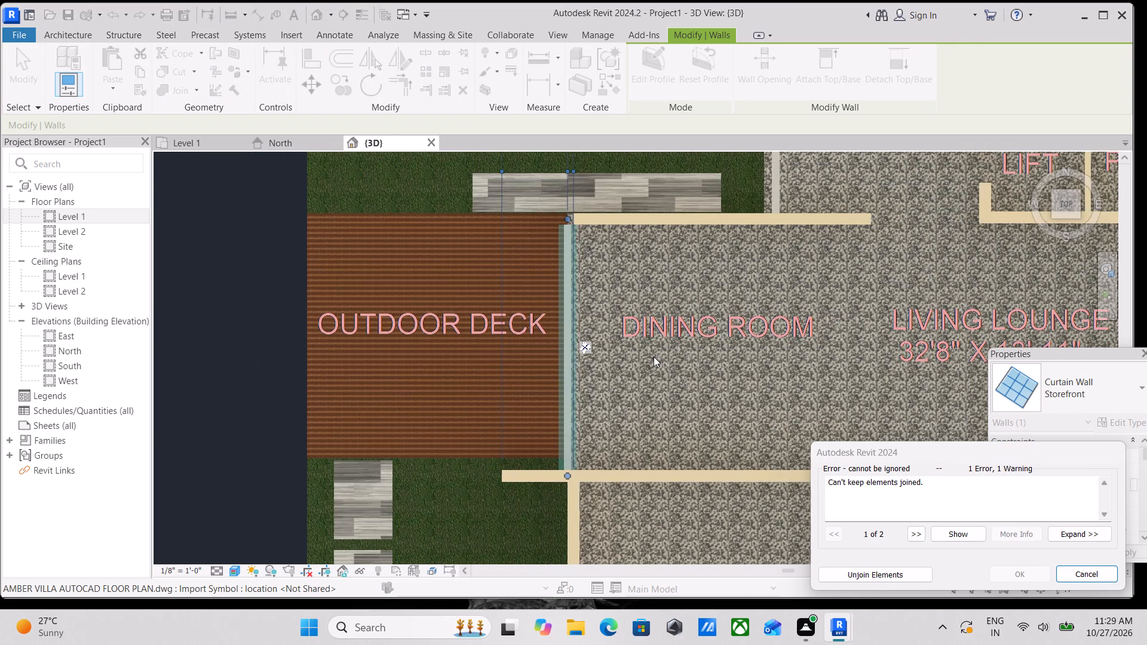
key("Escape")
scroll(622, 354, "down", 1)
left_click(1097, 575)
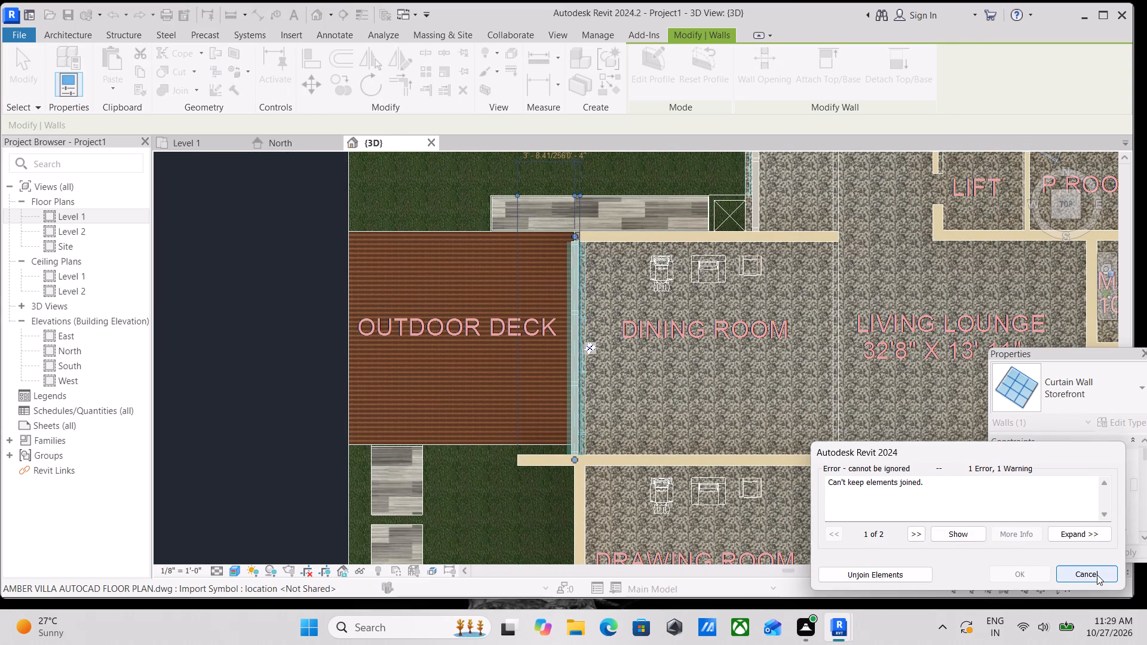
Change the OUTER WALL 8" between the outdoor deck and dining room to Storefront, unjoining the conflicting elements, and deselect it.
left_click(579, 371)
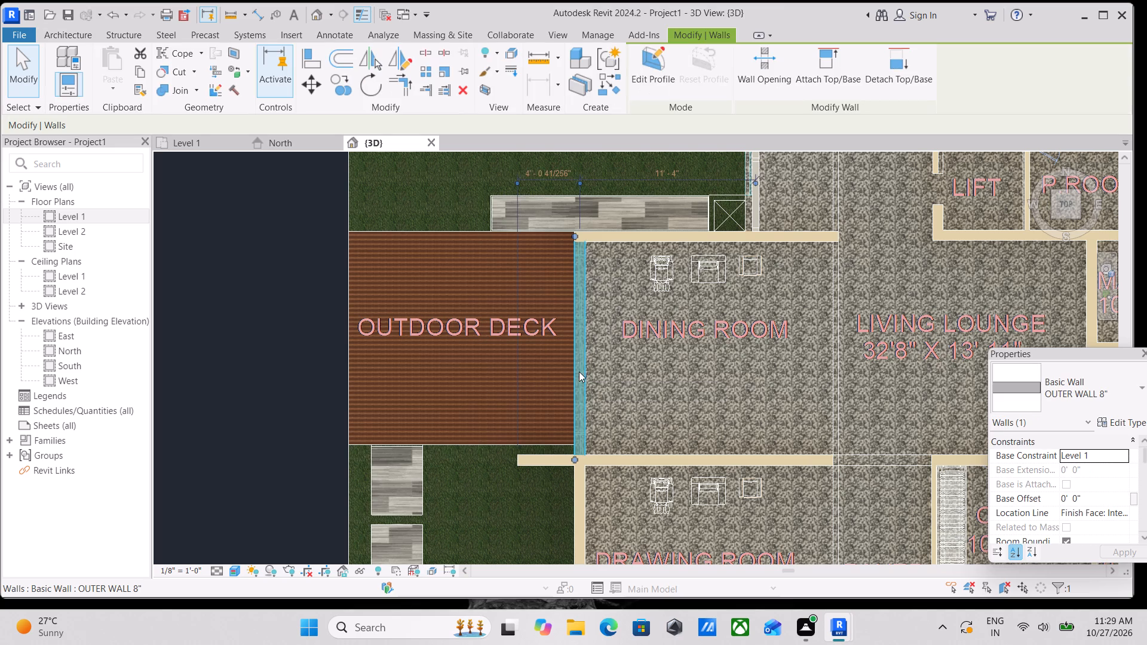
scroll(556, 244, "up", 5)
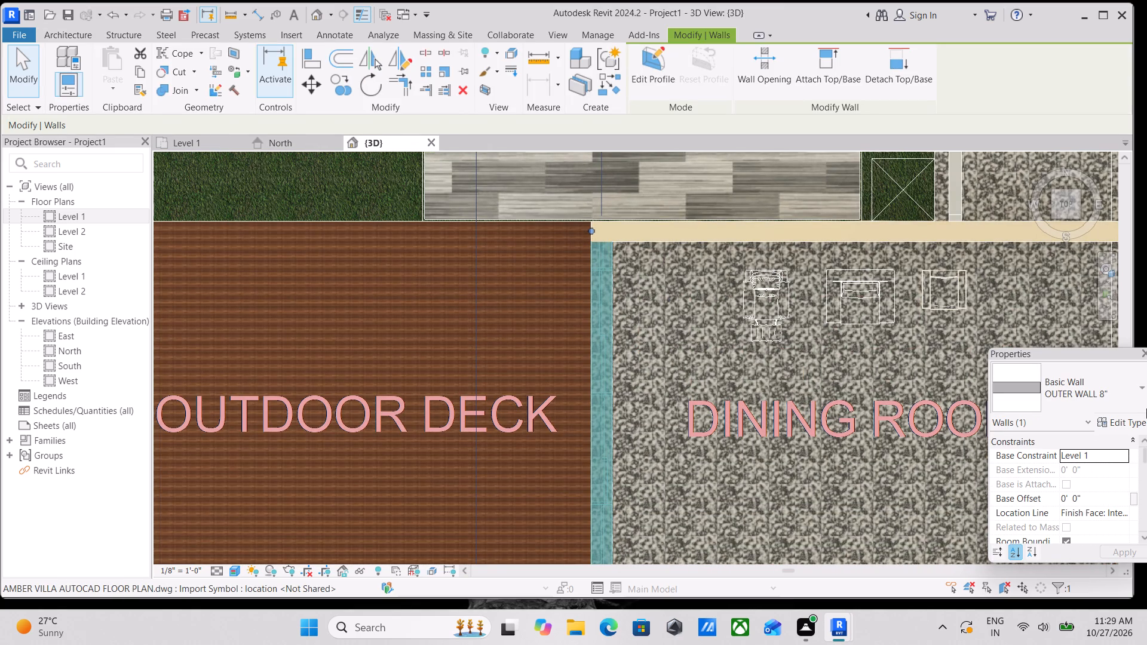
left_click(1112, 379)
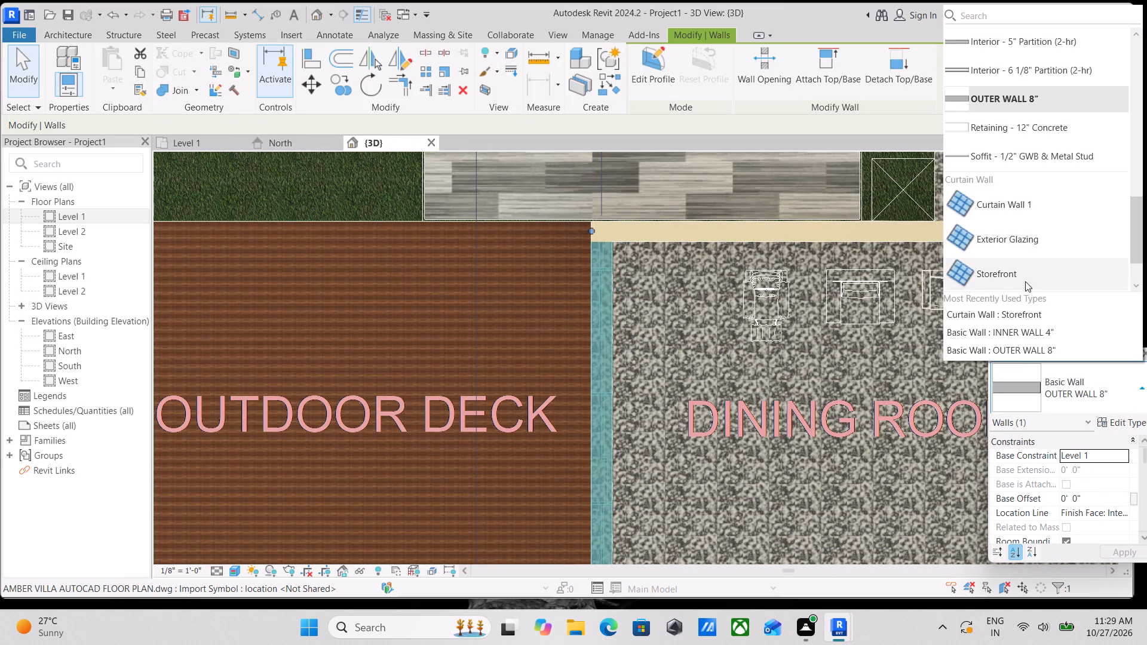
left_click(1019, 277)
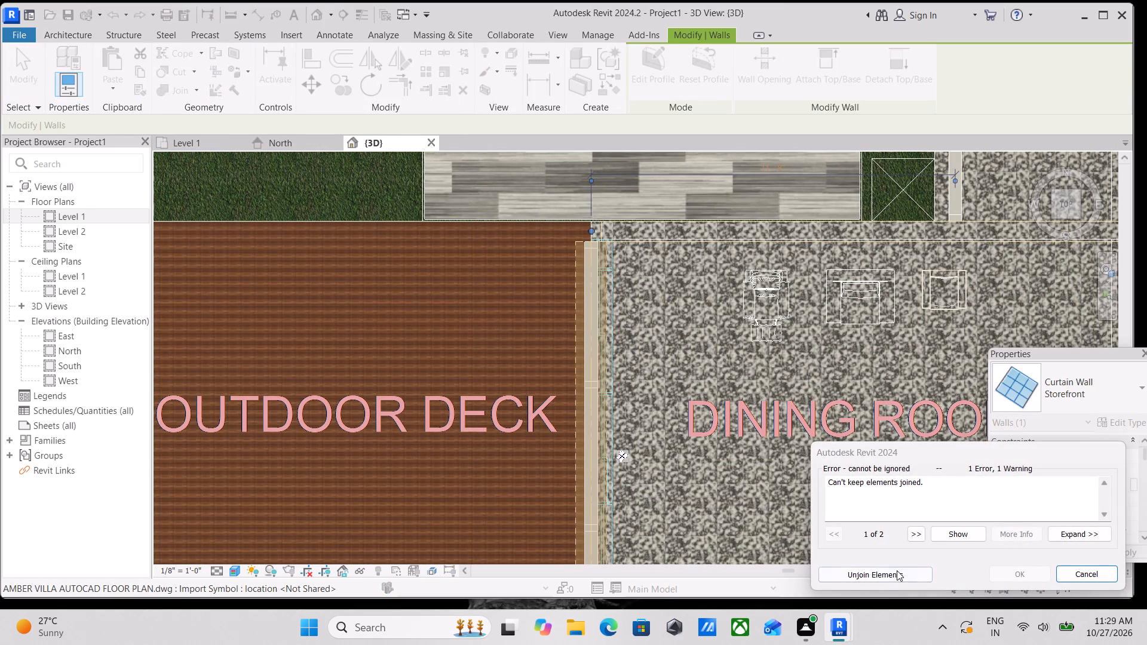
left_click(895, 570)
scroll(624, 388, "down", 2)
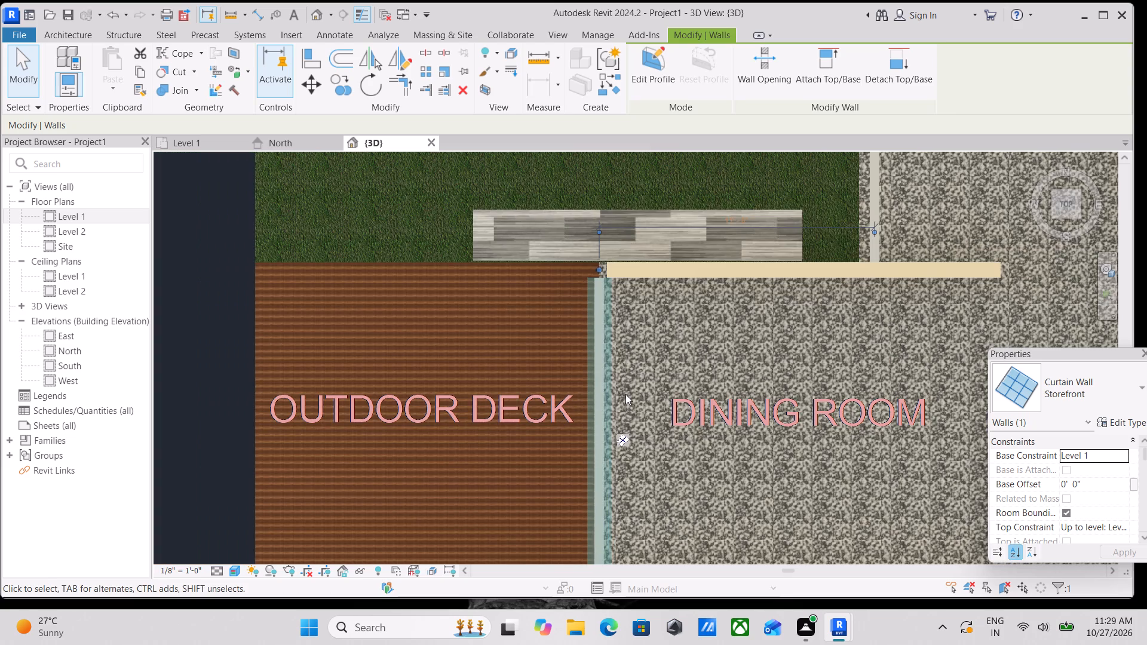
key("Escape")
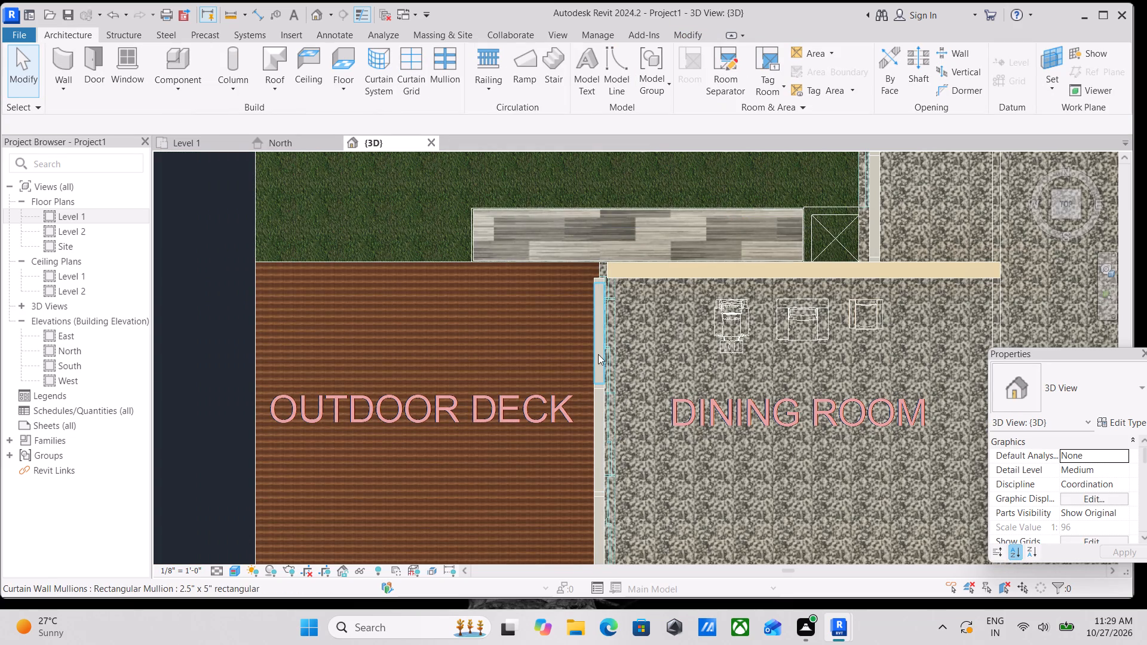
Change the OUTER WALL 8" along the drawing room's west side to the Storefront curtain wall type and deselect it.
scroll(599, 354, "down", 5)
middle_click_drag(618, 351, 663, 254)
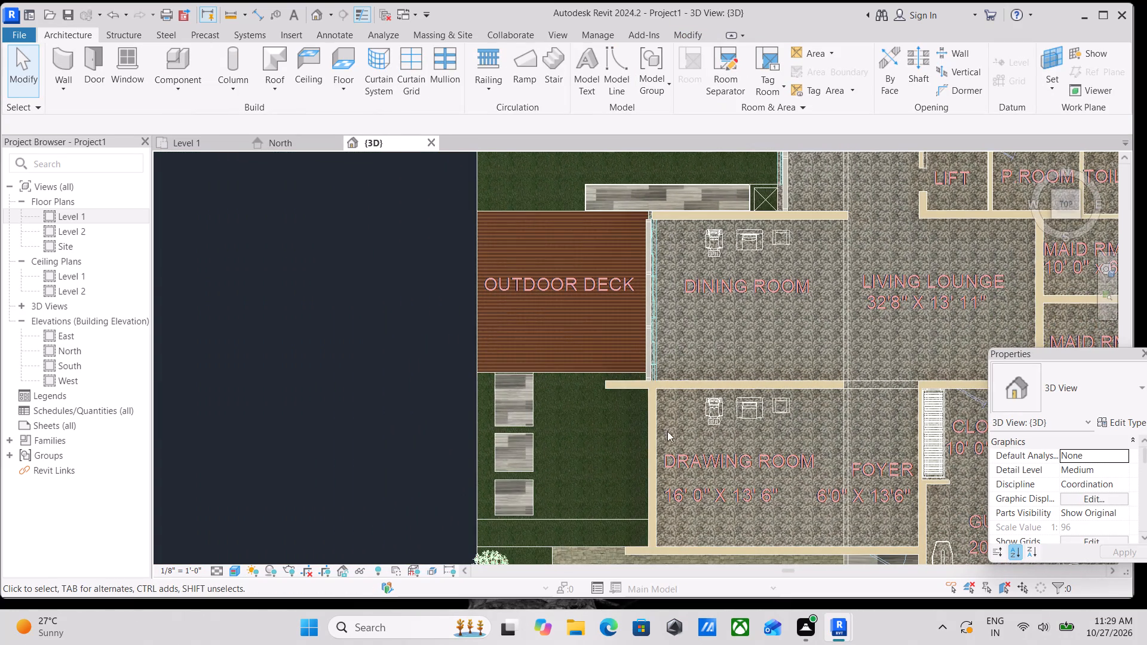
left_click(652, 441)
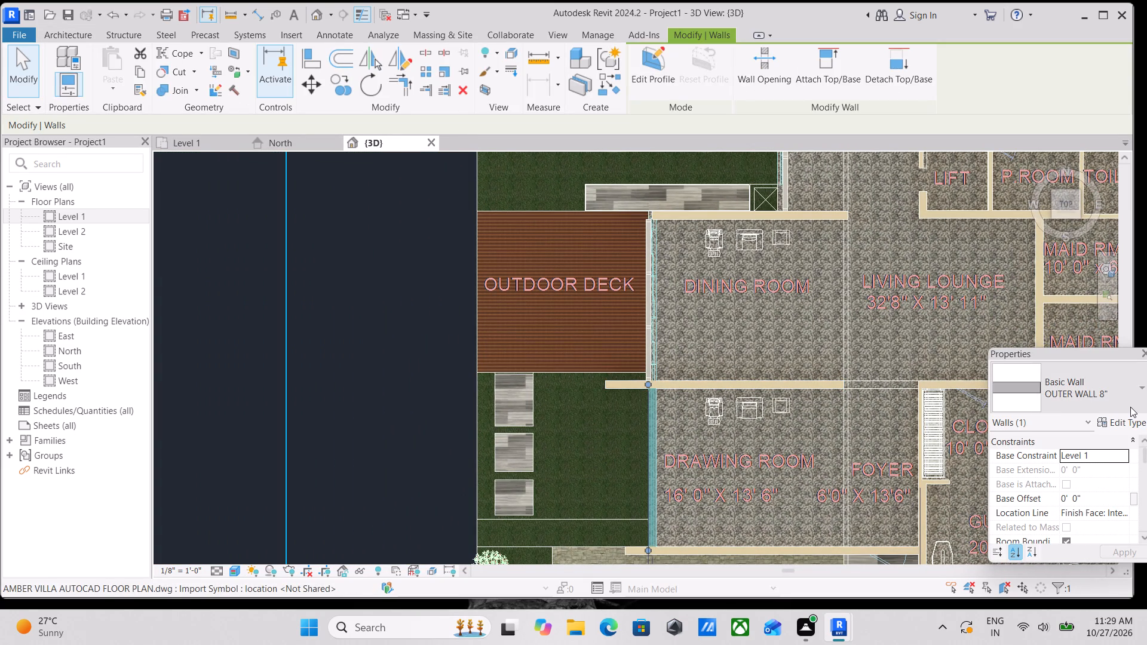
left_click(1130, 407)
left_click(1017, 269)
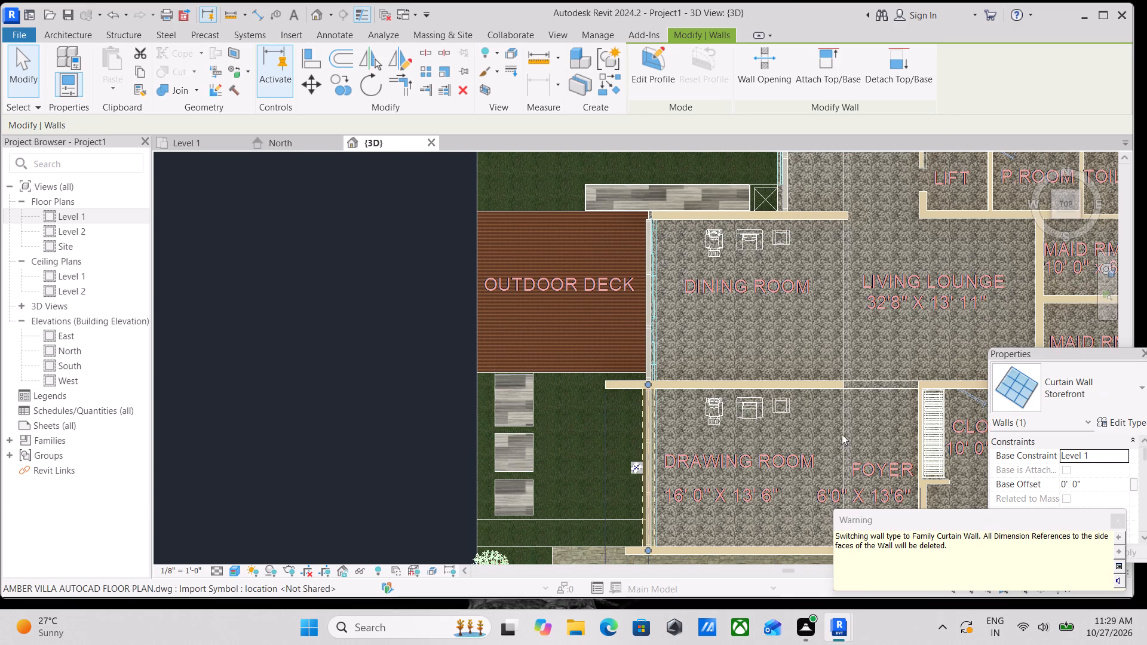
scroll(667, 477, "up", 2)
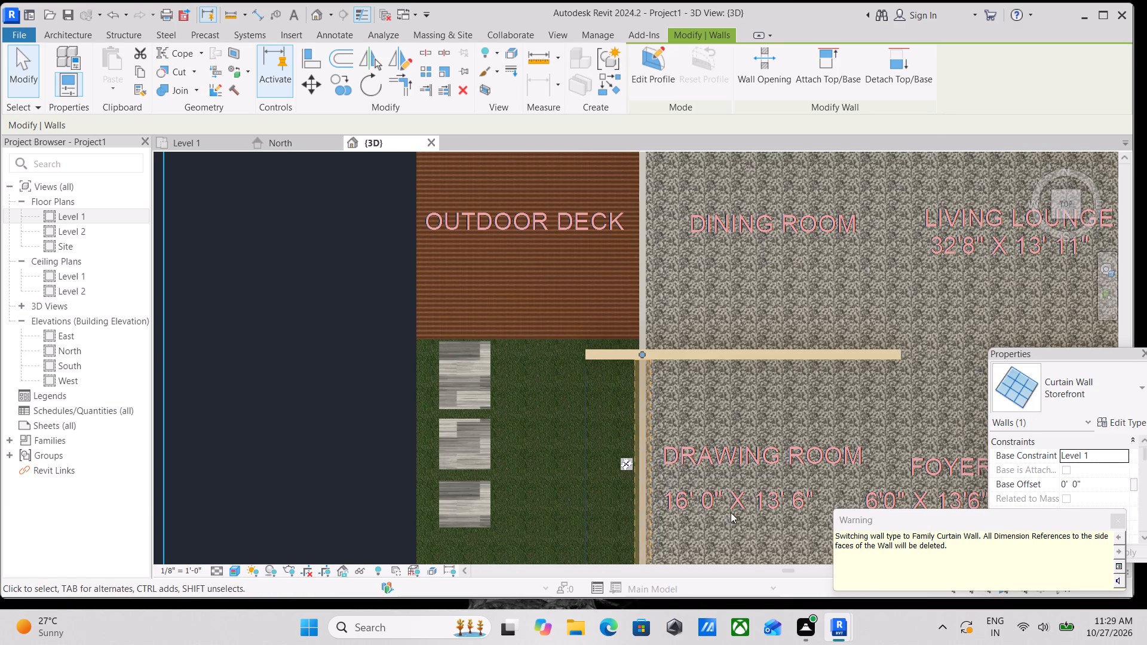
key("Escape")
key("Escape")
scroll(623, 447, "up", 2)
key("Escape")
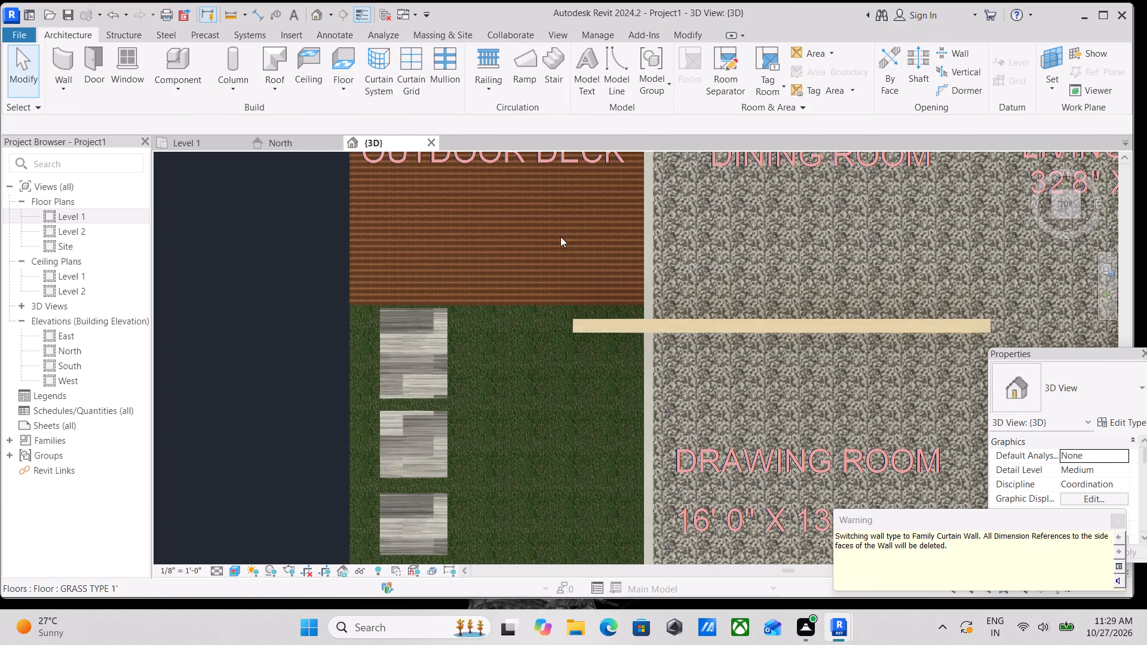
Examine the storefront walls of the drawing room, dining room and landscape court in 3D from the villa's west side.
scroll(410, 266, "down", 11)
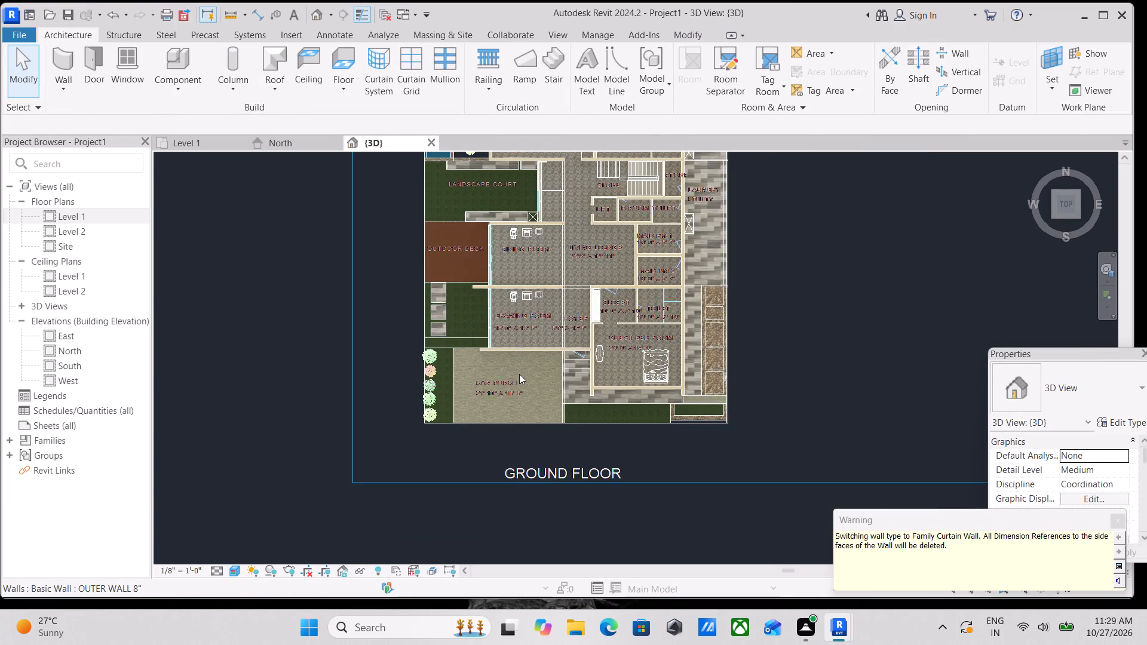
middle_click_drag(519, 331, 634, 78)
middle_click_drag(550, 414, 643, 250, "shift")
middle_click_drag(570, 339, 608, 371, "shift")
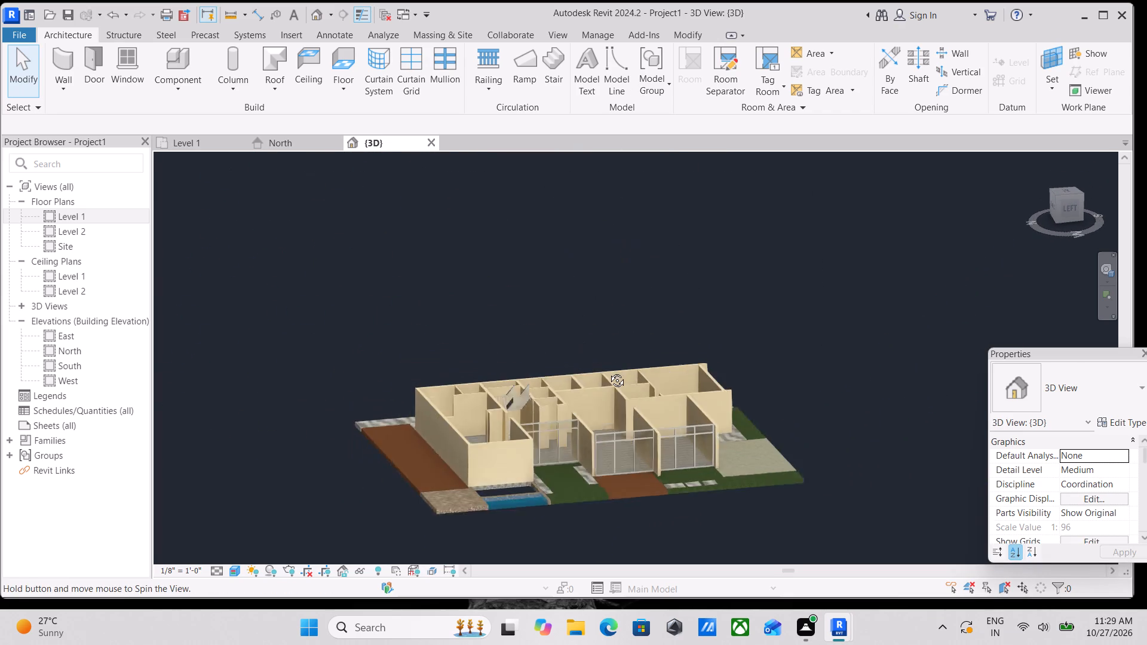
middle_click_drag(608, 371, 615, 377, "shift")
scroll(651, 463, "up", 15)
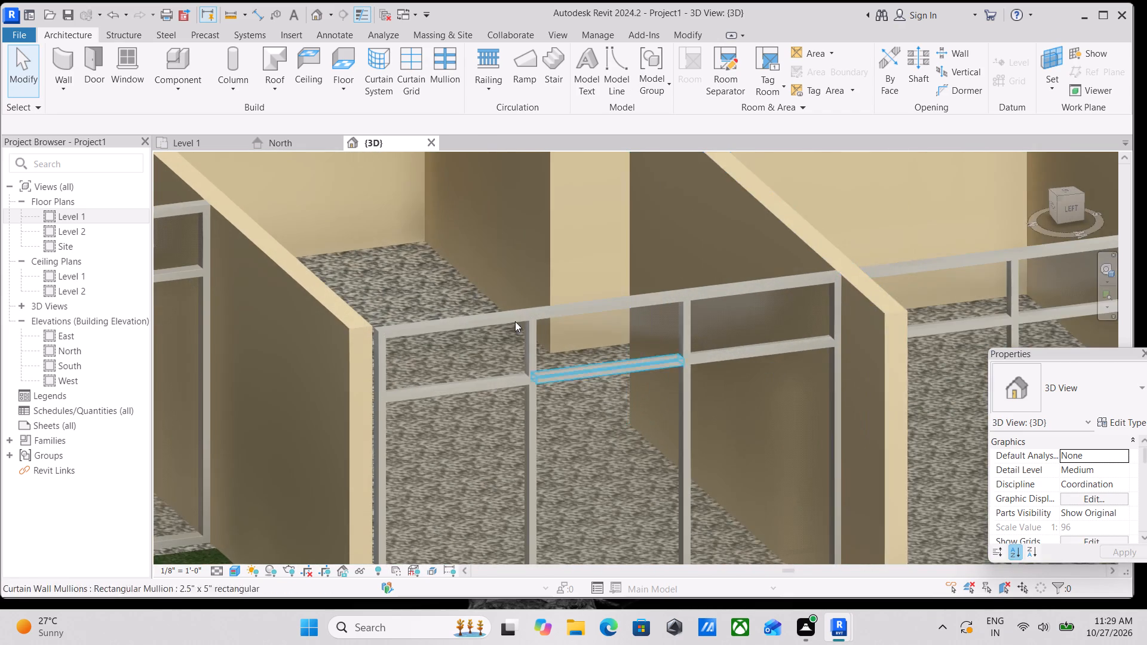
scroll(506, 281, "down", 3)
middle_click_drag(506, 281, 513, 258)
middle_click_drag(527, 355, 516, 401, "shift")
middle_click_drag(501, 376, 575, 288)
middle_click_drag(468, 408, 674, 329)
scroll(433, 302, "up", 1)
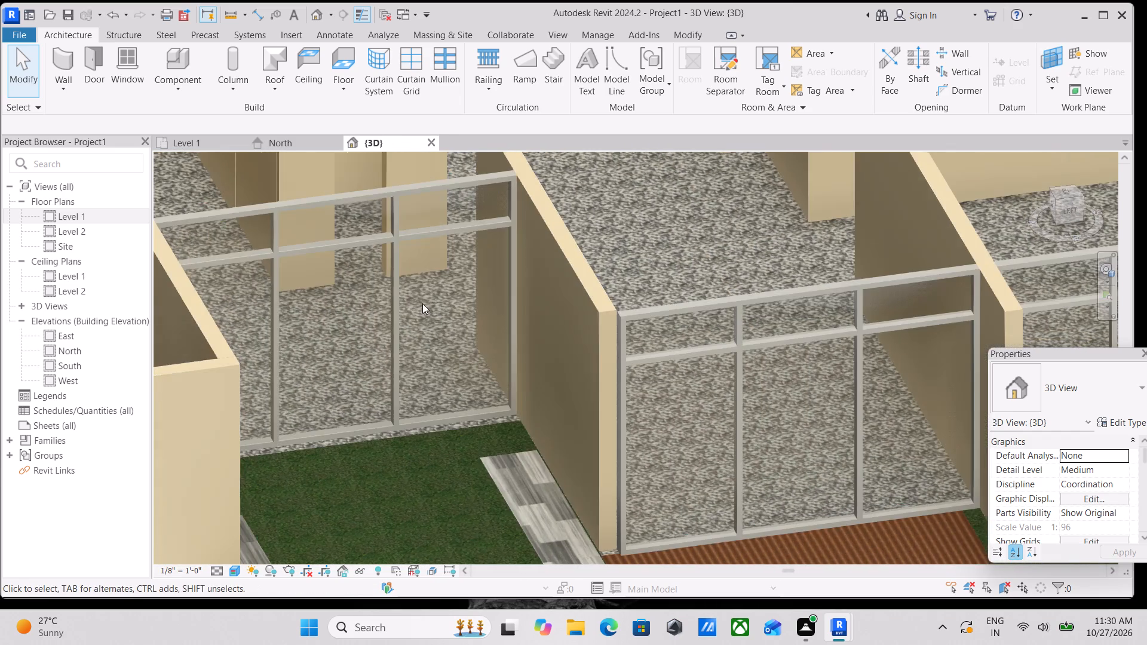
scroll(410, 304, "down", 4)
middle_click_drag(412, 304, 542, 296)
scroll(526, 281, "up", 5)
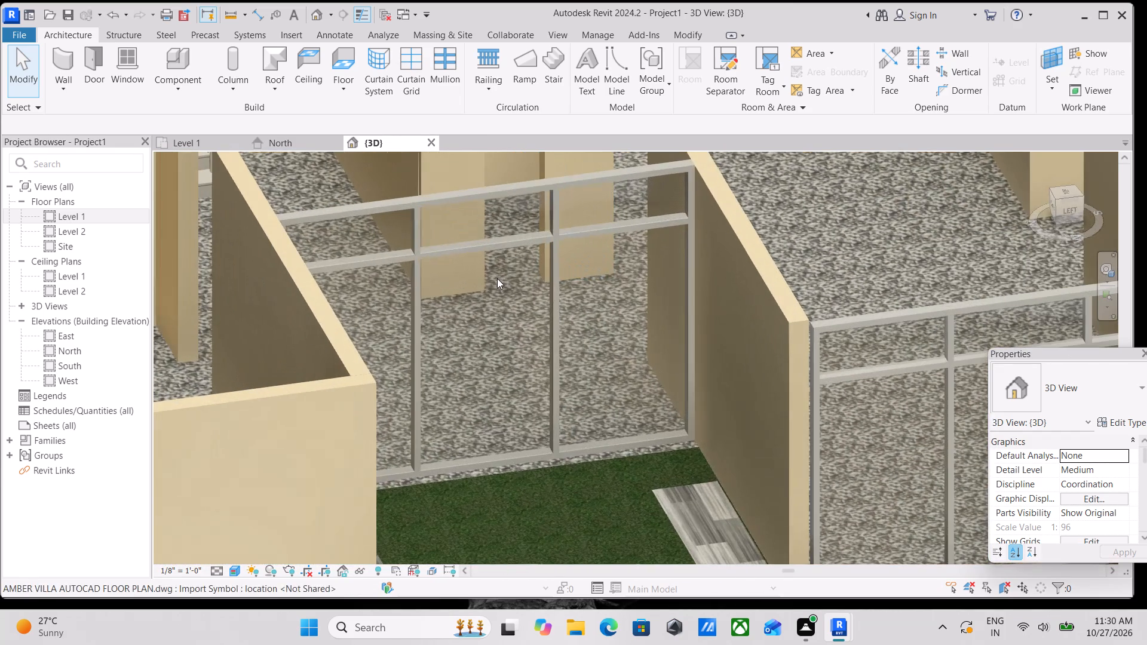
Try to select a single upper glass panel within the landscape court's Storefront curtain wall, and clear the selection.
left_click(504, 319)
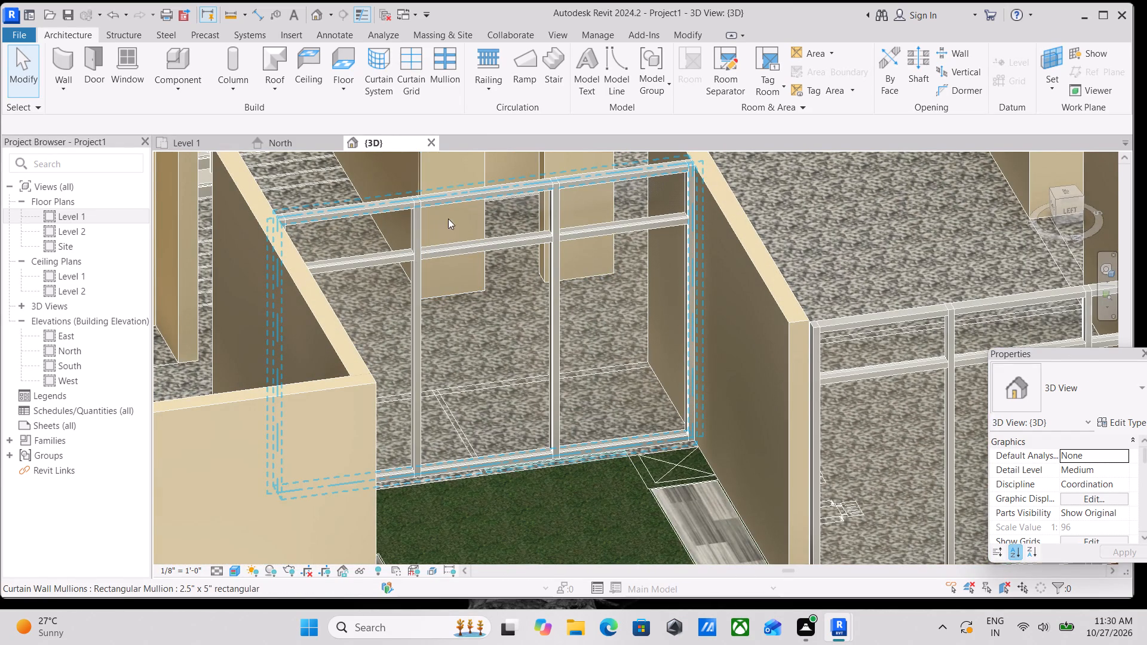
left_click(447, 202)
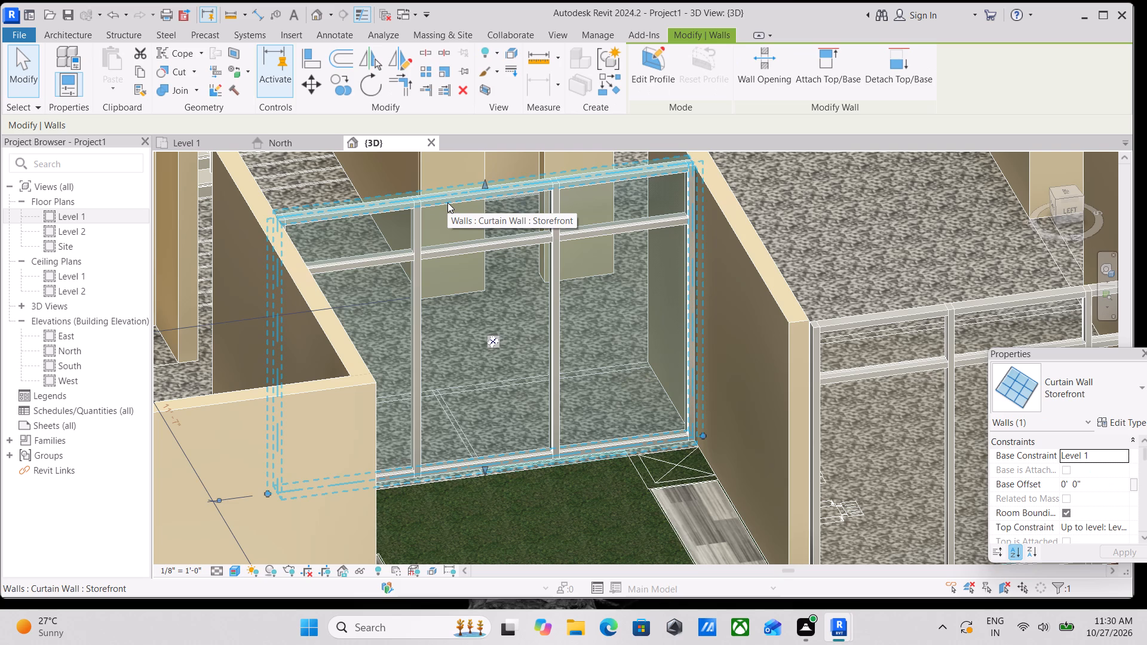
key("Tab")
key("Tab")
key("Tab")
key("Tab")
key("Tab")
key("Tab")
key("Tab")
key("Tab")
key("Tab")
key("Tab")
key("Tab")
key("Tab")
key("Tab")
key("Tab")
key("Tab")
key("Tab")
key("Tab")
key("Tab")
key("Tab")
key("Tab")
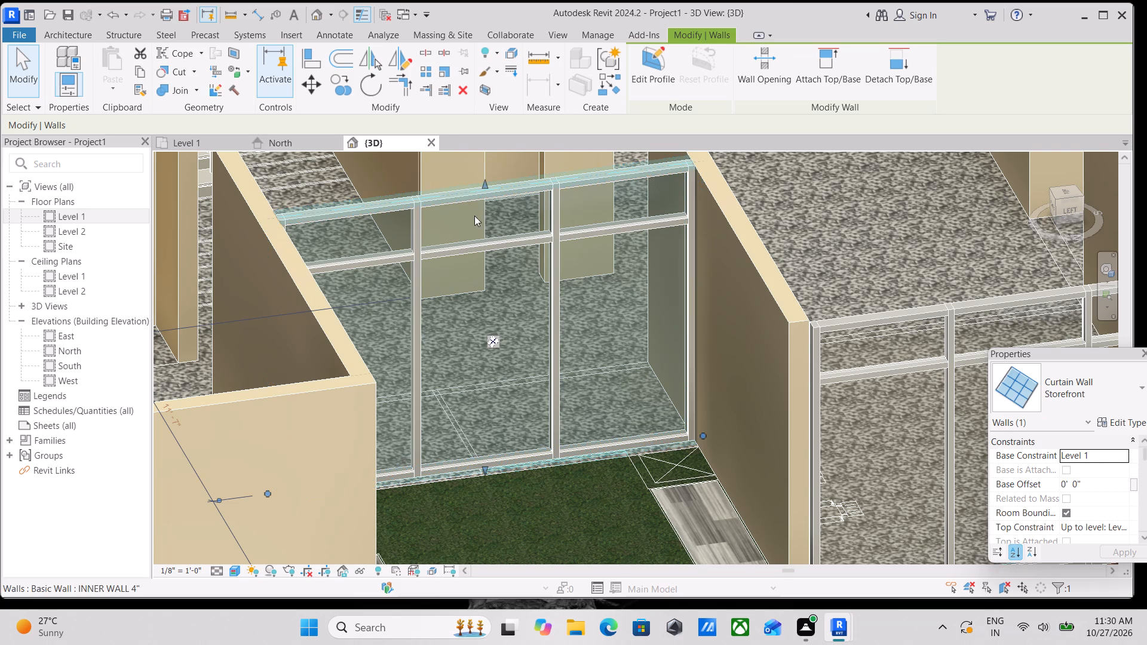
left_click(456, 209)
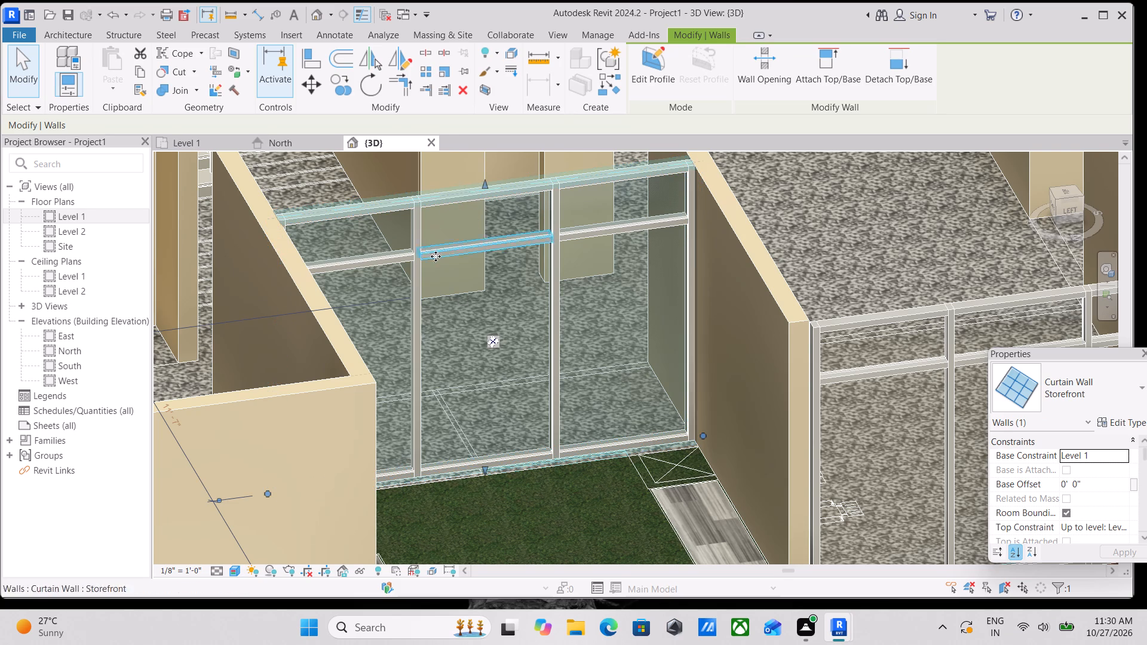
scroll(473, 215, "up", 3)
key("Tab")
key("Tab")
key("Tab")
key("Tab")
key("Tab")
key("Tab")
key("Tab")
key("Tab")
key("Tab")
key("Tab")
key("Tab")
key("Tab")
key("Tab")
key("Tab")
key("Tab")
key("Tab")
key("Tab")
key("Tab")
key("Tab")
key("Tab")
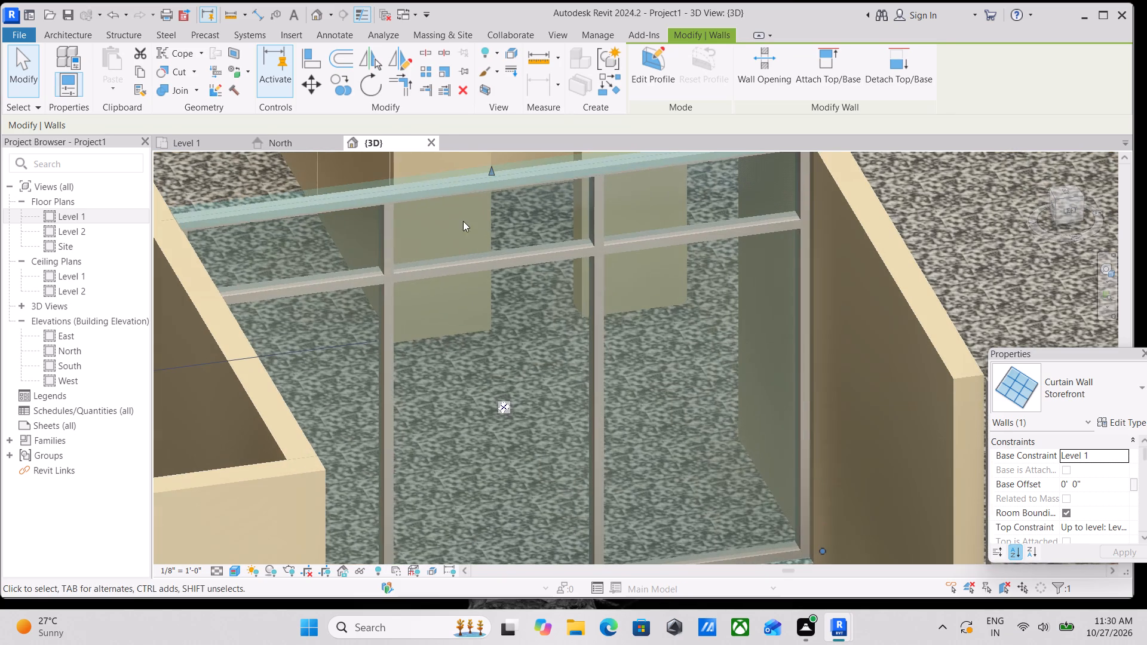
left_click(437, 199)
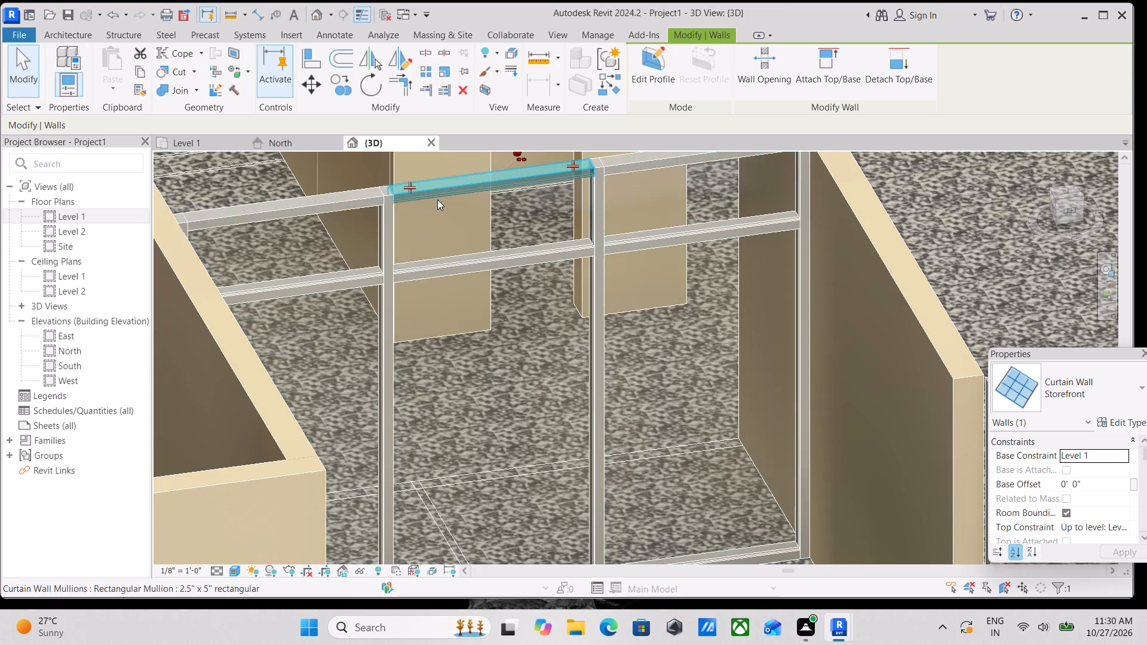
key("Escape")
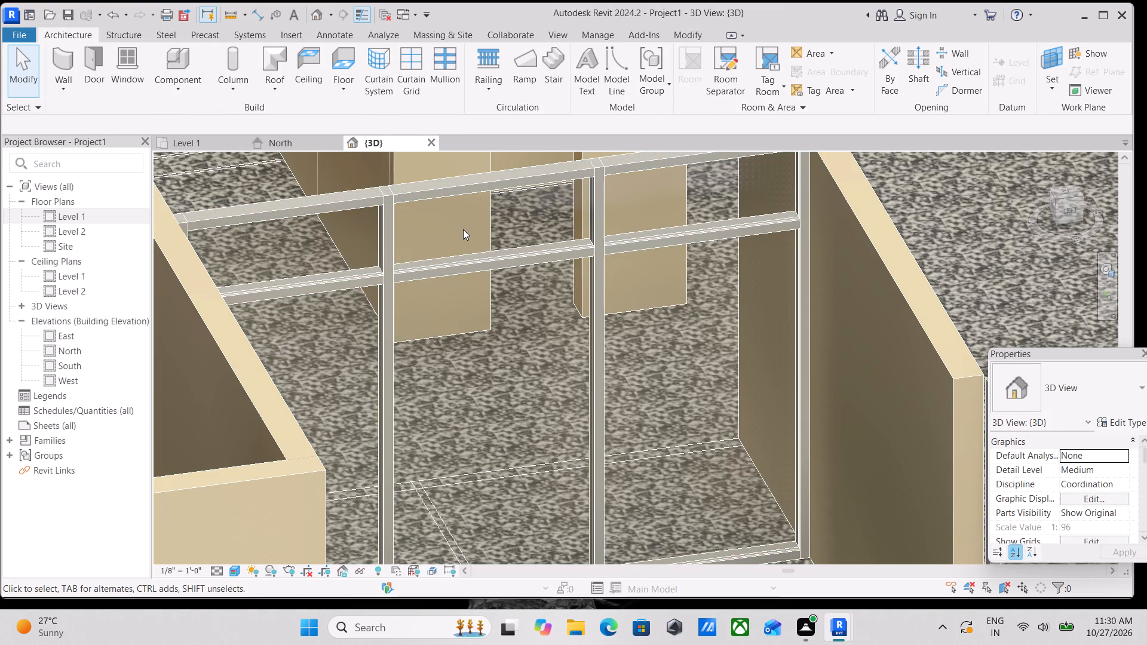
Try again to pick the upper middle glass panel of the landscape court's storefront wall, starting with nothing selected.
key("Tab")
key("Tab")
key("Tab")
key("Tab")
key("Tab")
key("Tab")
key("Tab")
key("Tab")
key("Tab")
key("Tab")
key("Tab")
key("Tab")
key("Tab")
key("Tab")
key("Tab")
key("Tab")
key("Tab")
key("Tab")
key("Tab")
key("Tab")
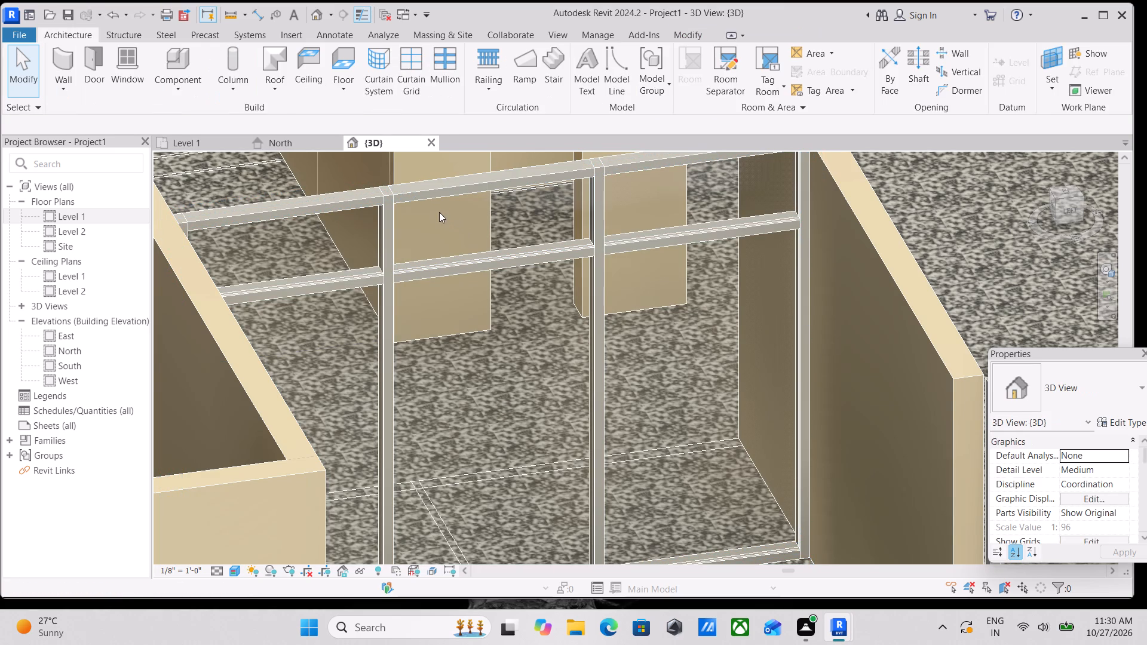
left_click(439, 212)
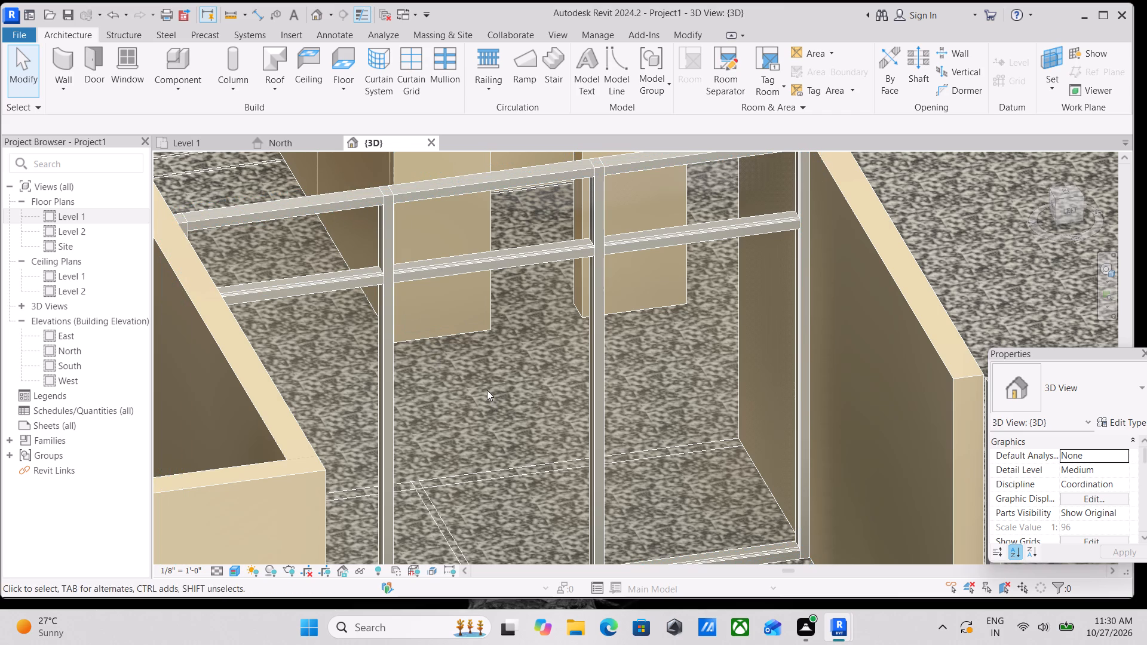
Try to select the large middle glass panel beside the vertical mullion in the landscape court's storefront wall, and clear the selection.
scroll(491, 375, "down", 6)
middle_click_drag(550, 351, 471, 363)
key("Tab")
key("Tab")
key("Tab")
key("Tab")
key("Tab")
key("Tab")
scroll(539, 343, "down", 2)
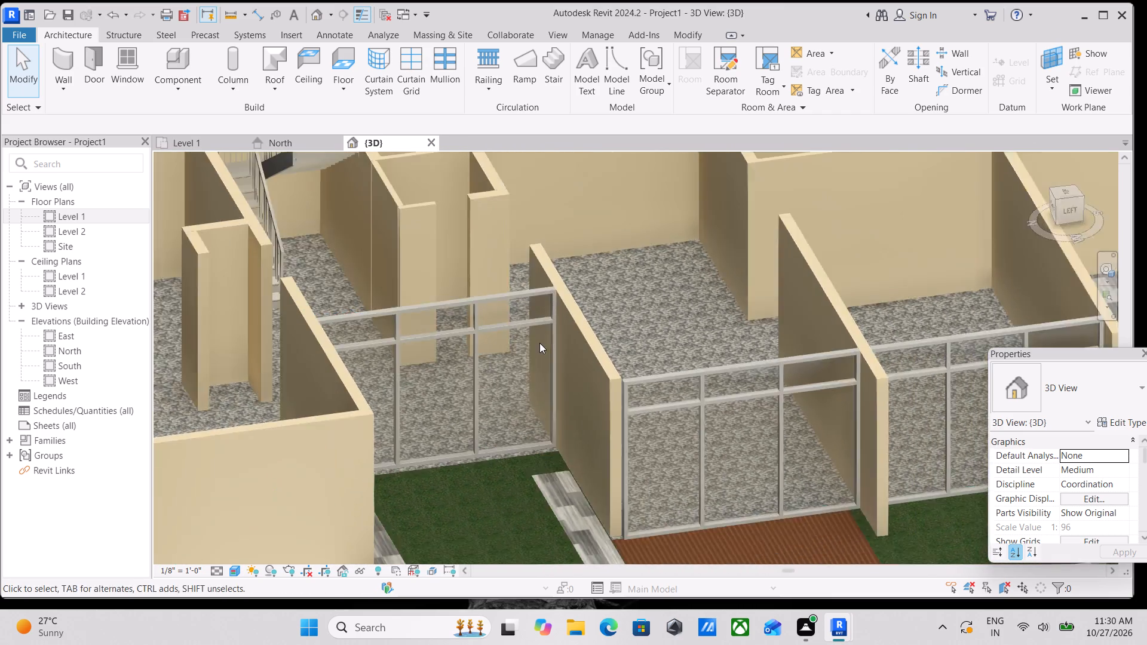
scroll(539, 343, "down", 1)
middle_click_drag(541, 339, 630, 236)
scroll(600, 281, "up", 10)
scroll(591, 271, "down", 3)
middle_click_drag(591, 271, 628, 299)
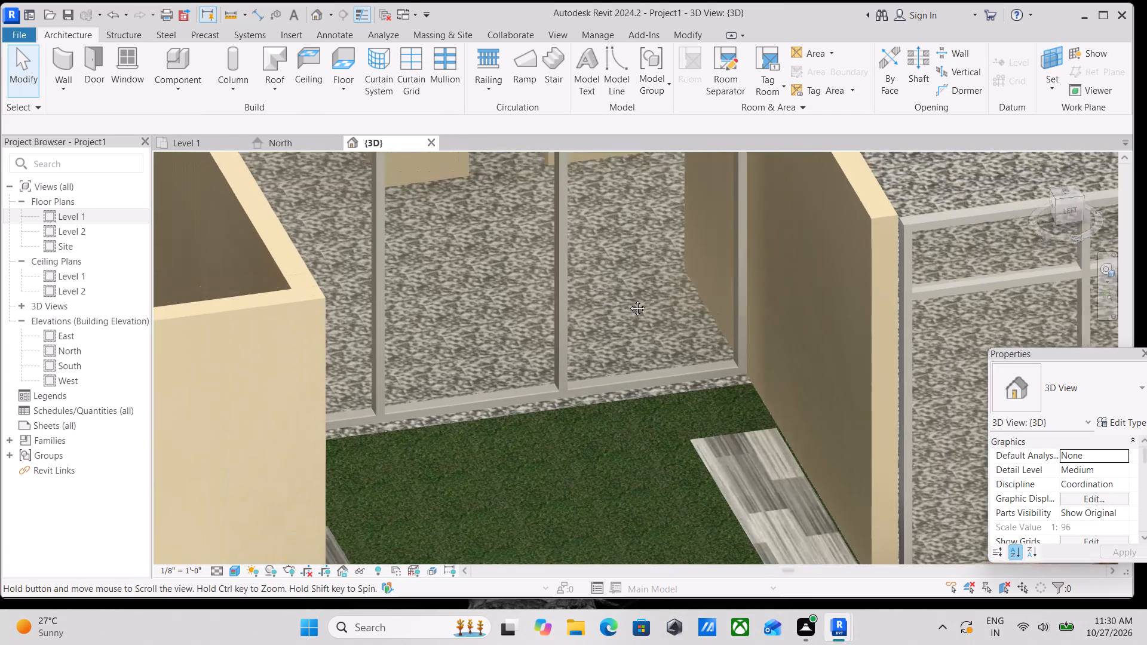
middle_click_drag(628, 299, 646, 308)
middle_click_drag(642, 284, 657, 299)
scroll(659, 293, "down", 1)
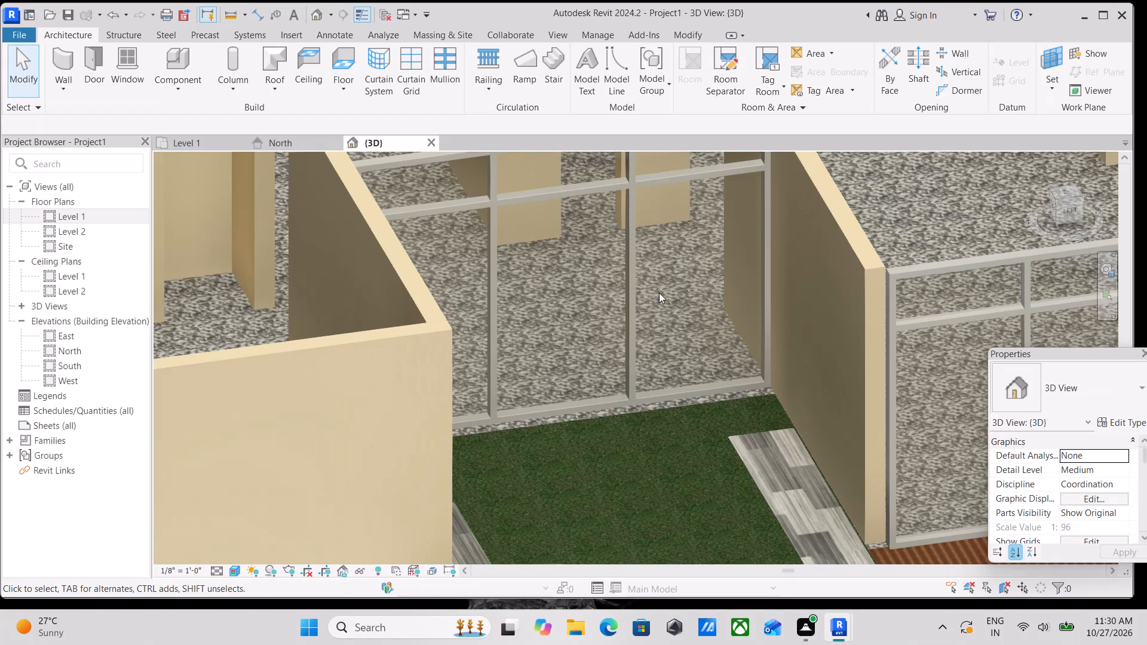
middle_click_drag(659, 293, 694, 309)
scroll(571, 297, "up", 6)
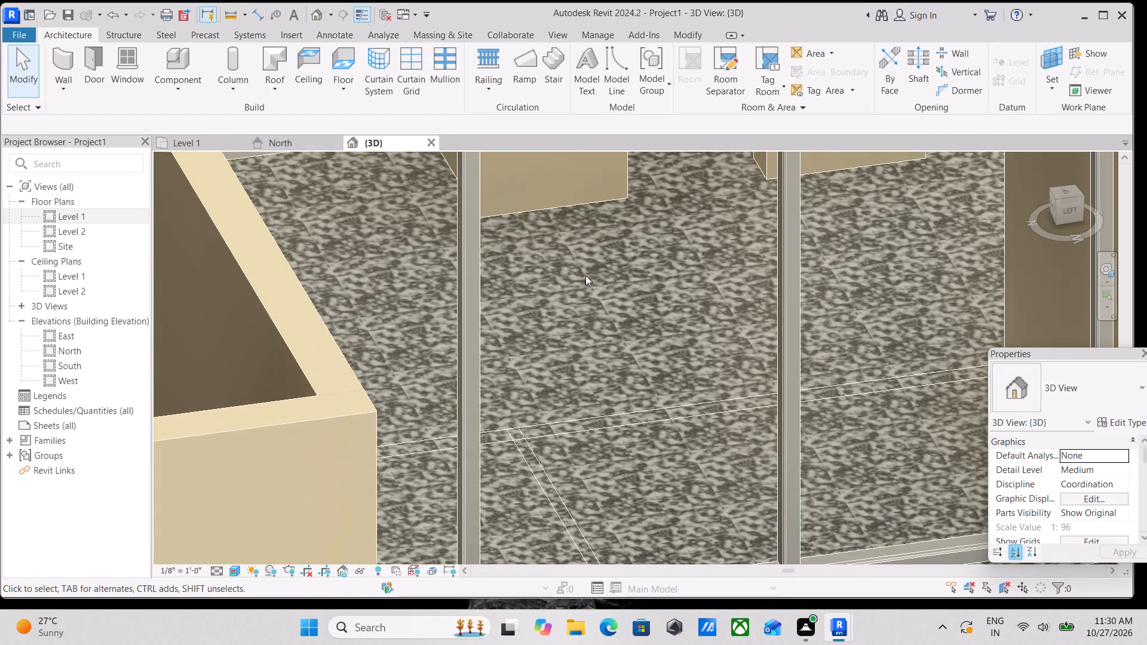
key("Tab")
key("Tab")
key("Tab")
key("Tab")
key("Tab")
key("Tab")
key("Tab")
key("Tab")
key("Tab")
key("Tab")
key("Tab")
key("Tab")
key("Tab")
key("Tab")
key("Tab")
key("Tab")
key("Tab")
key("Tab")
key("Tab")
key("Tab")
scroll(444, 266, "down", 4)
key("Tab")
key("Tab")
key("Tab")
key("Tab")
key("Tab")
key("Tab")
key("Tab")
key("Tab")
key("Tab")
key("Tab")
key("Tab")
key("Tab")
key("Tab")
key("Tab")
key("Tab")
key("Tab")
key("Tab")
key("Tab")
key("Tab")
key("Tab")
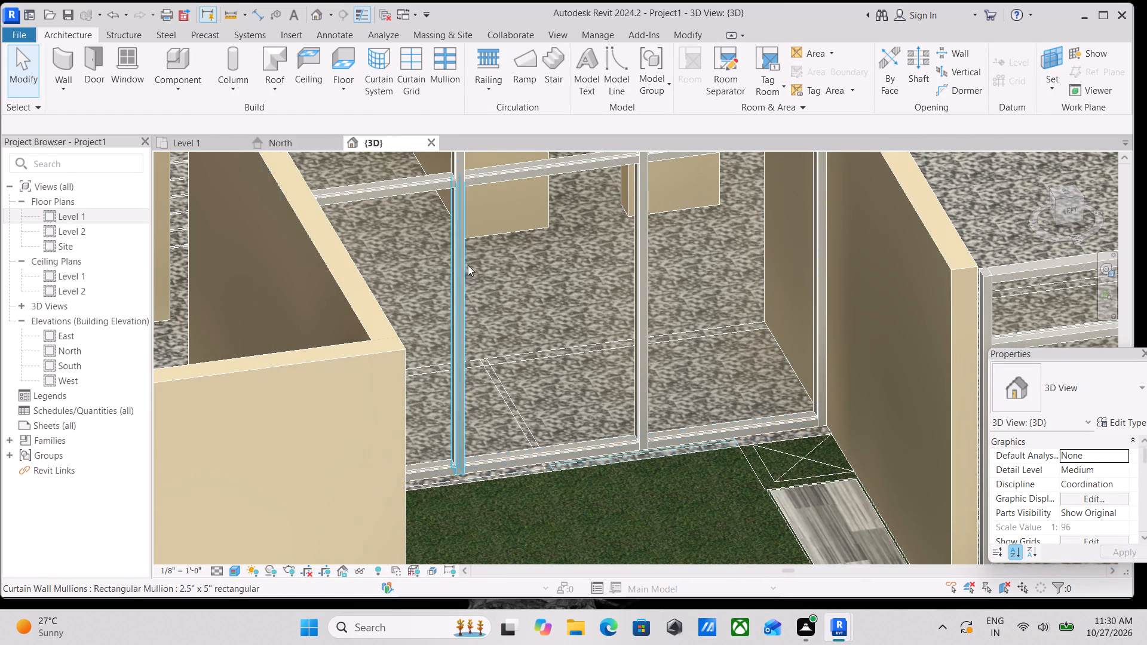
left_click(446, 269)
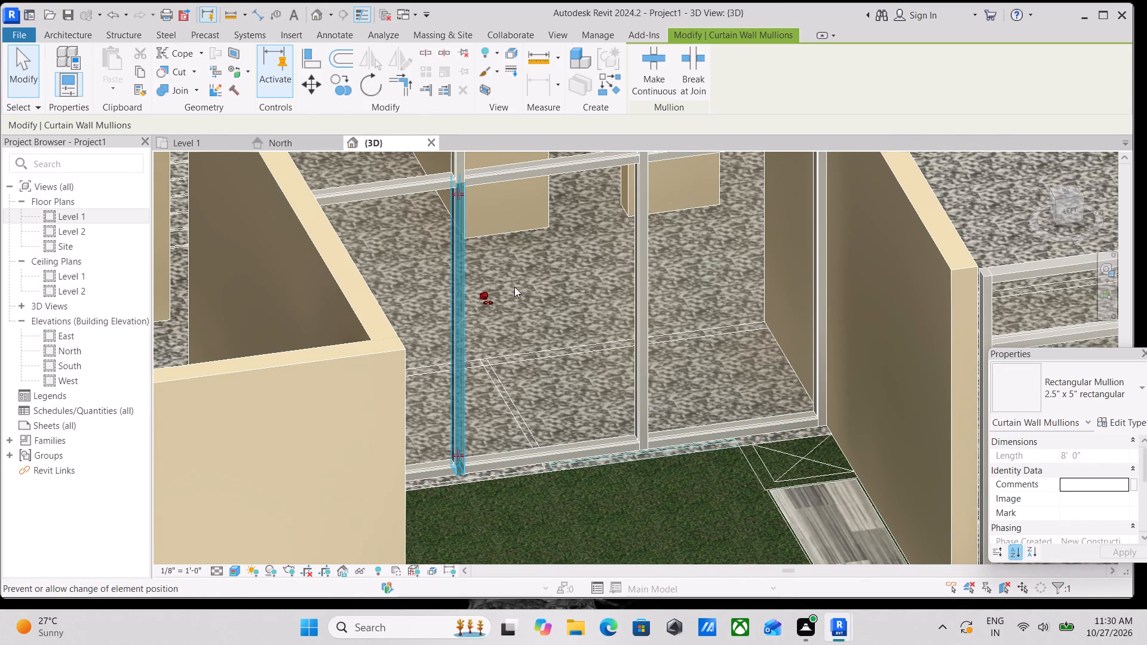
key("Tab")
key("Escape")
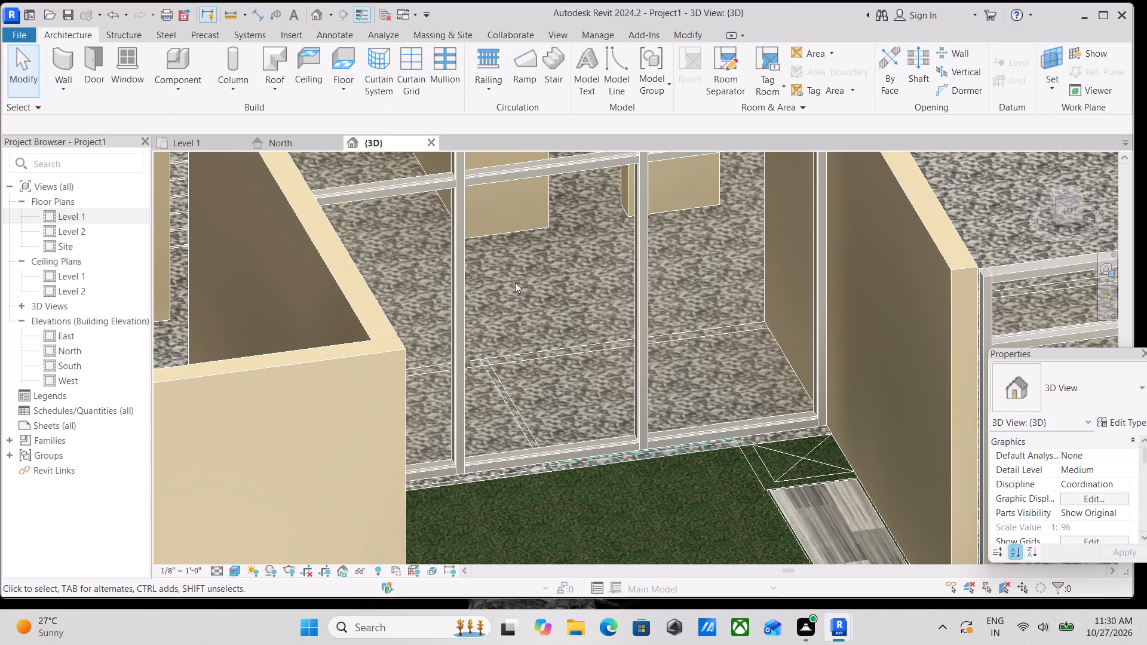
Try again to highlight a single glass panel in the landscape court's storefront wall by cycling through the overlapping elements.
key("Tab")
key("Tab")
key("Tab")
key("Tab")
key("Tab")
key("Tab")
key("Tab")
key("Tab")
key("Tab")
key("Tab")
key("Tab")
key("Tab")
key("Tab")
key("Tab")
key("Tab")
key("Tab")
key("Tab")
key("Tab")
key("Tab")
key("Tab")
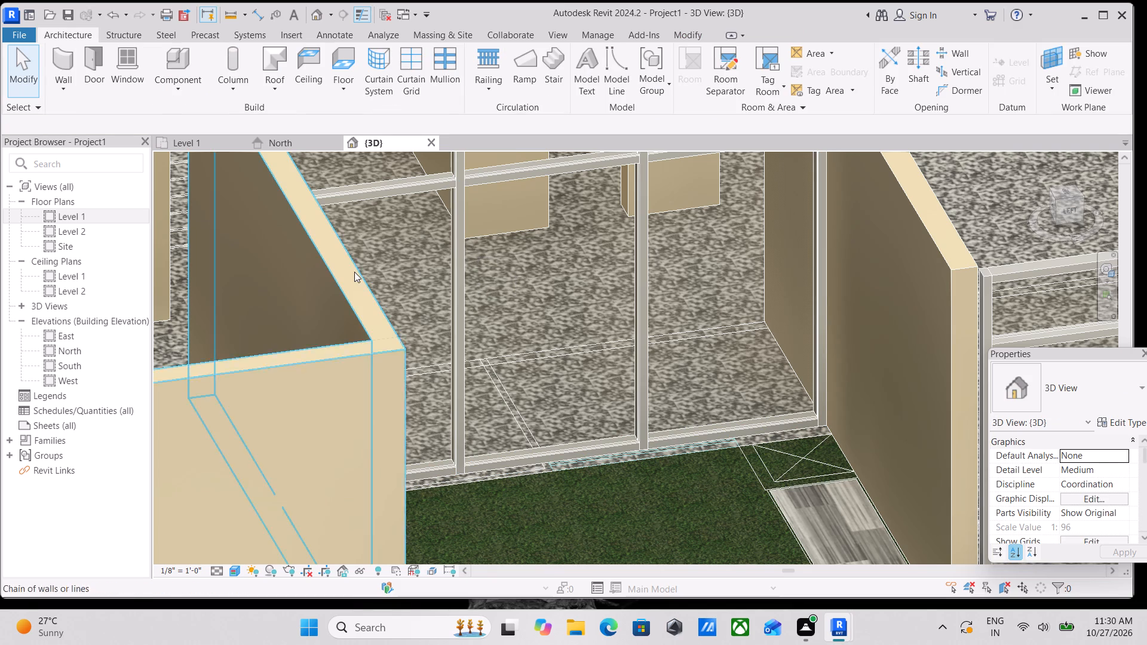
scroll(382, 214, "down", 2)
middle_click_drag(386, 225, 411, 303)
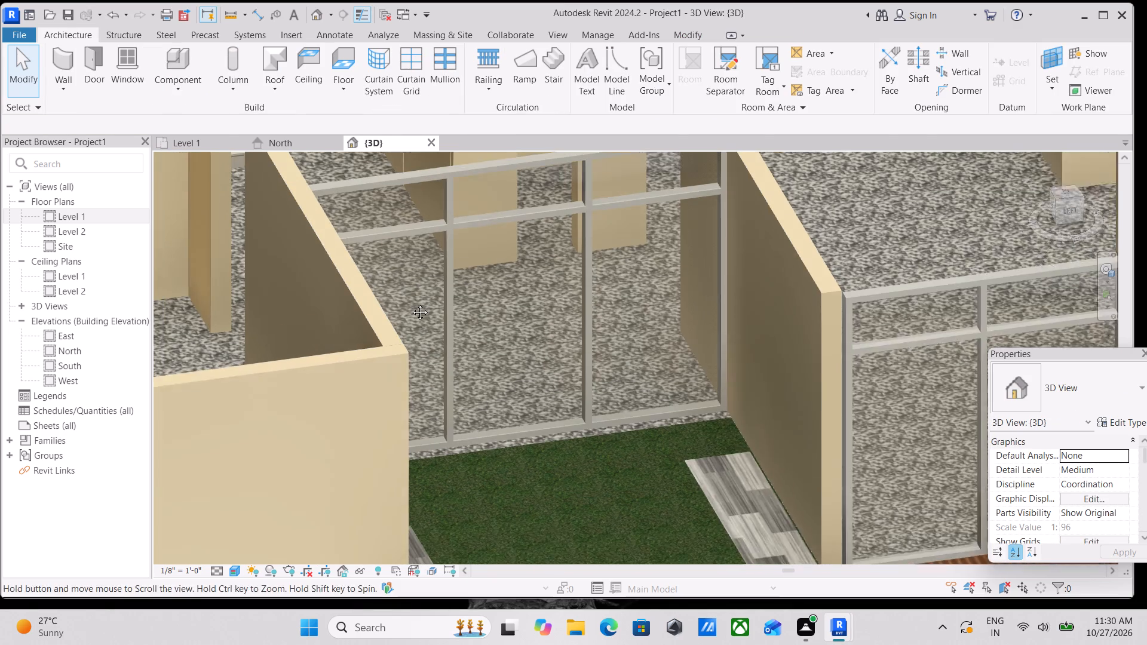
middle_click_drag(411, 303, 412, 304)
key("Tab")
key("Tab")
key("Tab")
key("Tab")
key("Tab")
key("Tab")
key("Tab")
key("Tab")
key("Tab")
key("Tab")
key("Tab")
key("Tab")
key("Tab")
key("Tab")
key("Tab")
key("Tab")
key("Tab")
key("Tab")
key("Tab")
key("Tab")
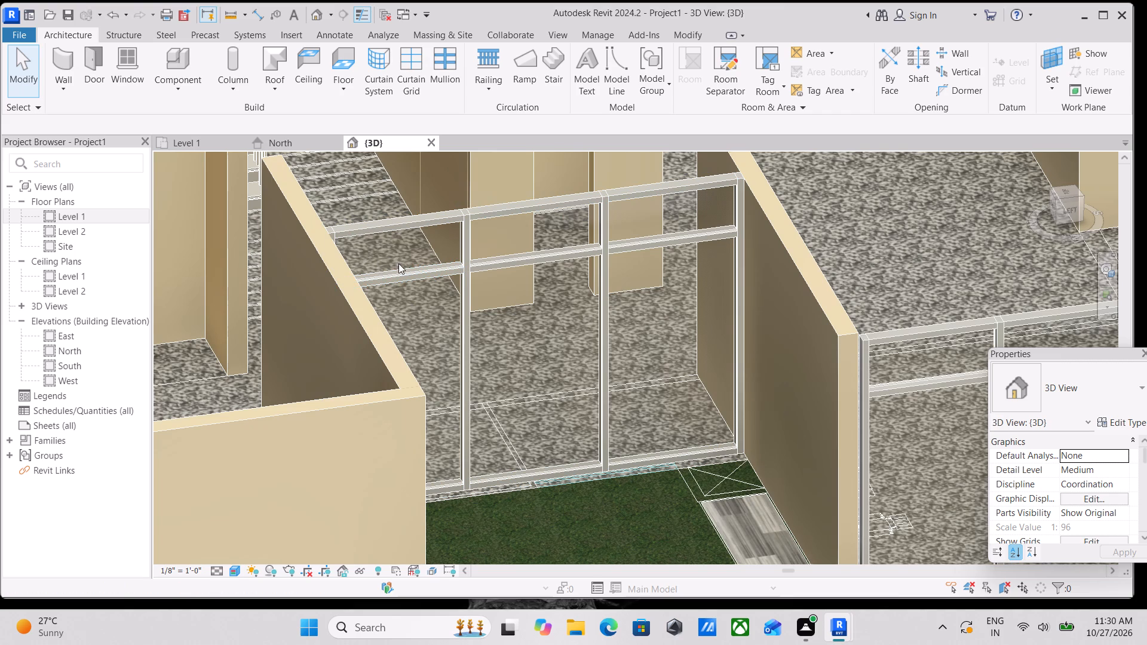
Open the type properties of the landscape court's Storefront wall and examine its curtain panel choices, grid and mullion settings.
left_click(402, 263)
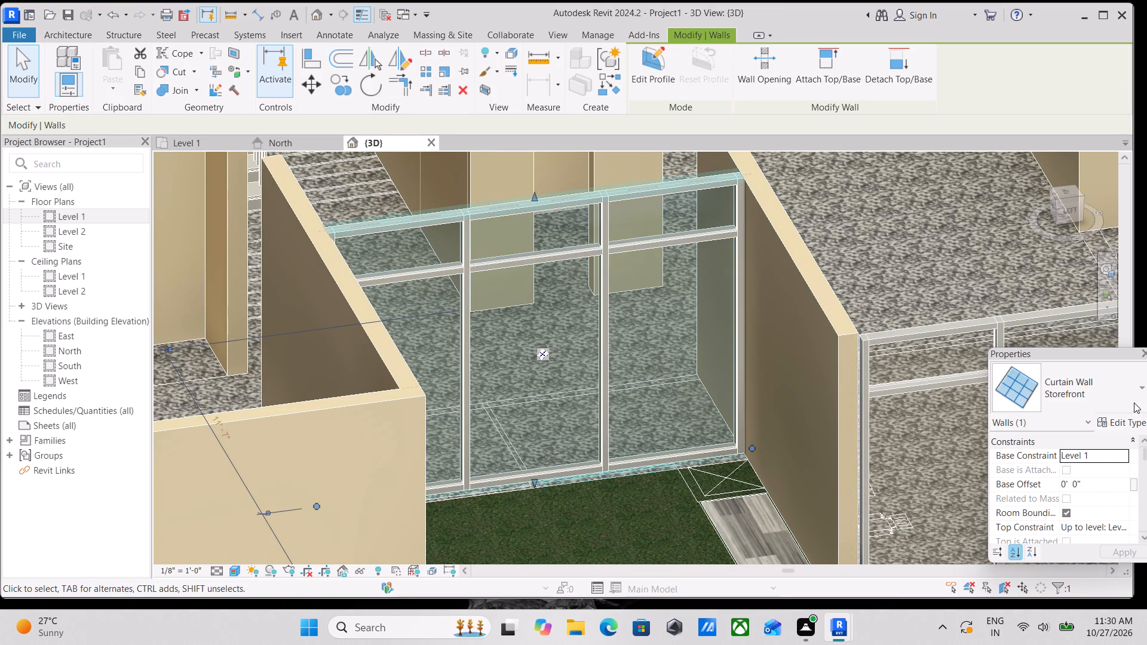
left_click(1142, 418)
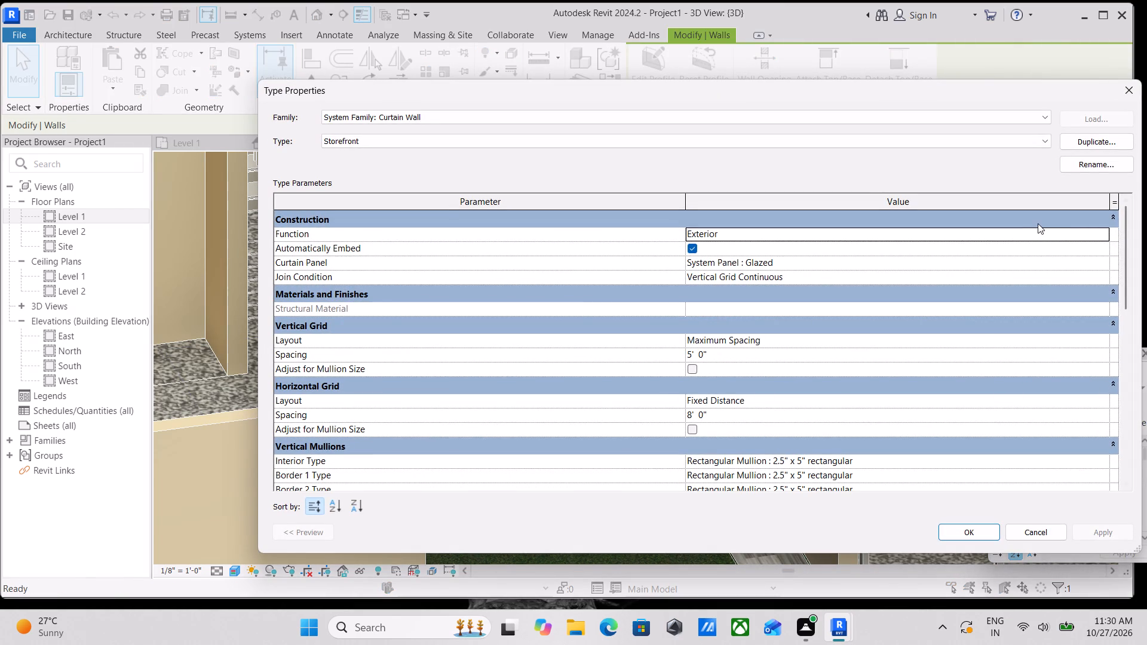
left_click(1063, 255)
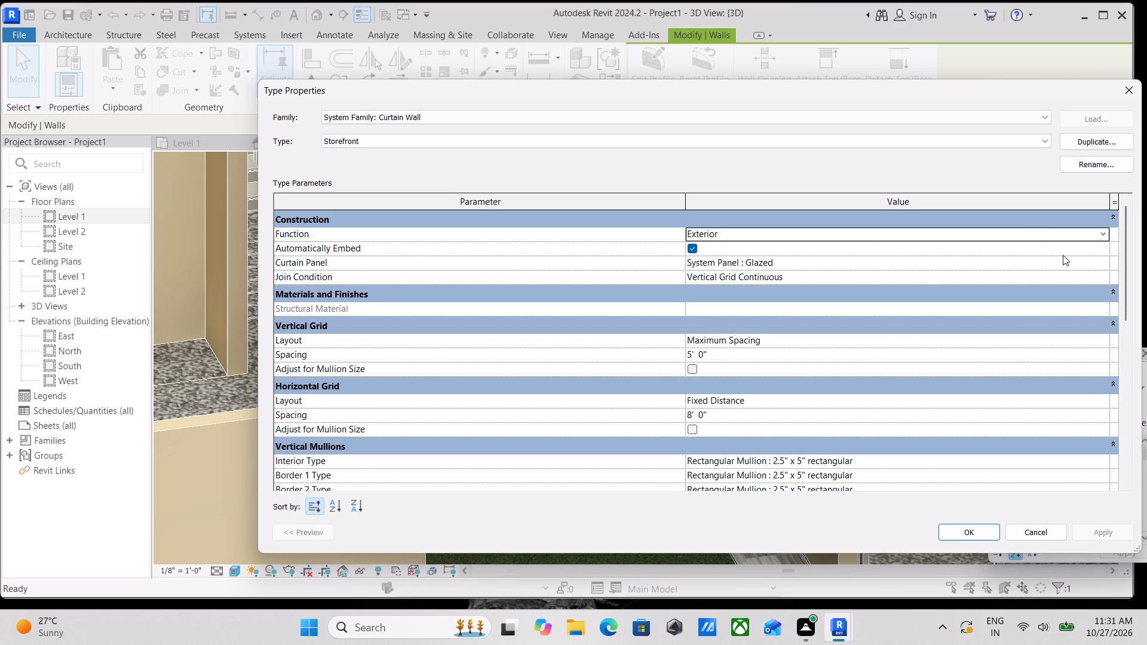
left_click(1048, 266)
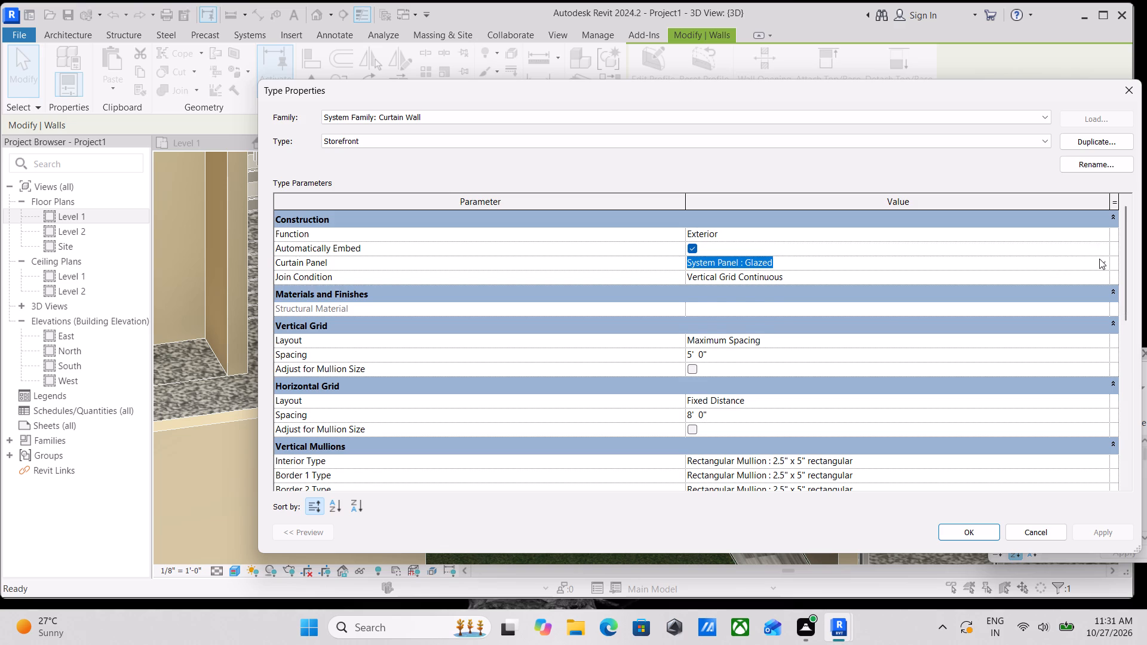
left_click(1099, 259)
scroll(903, 309, "down", 3)
scroll(743, 321, "up", 13)
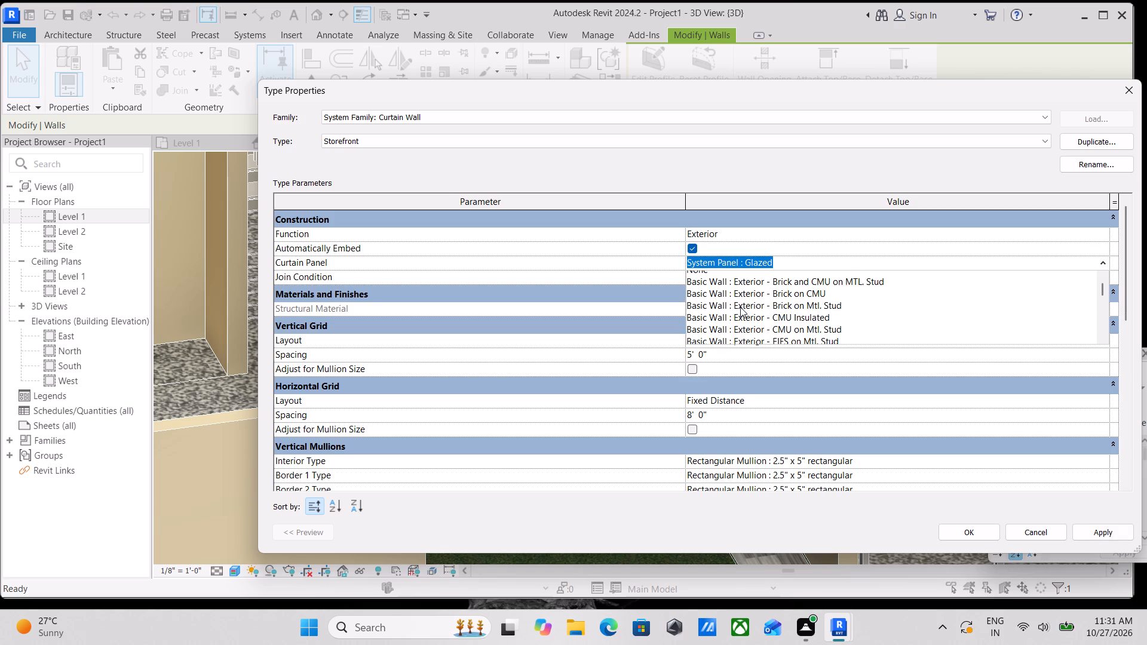
scroll(740, 306, "down", 8)
scroll(821, 311, "down", 4)
scroll(906, 327, "down", 4)
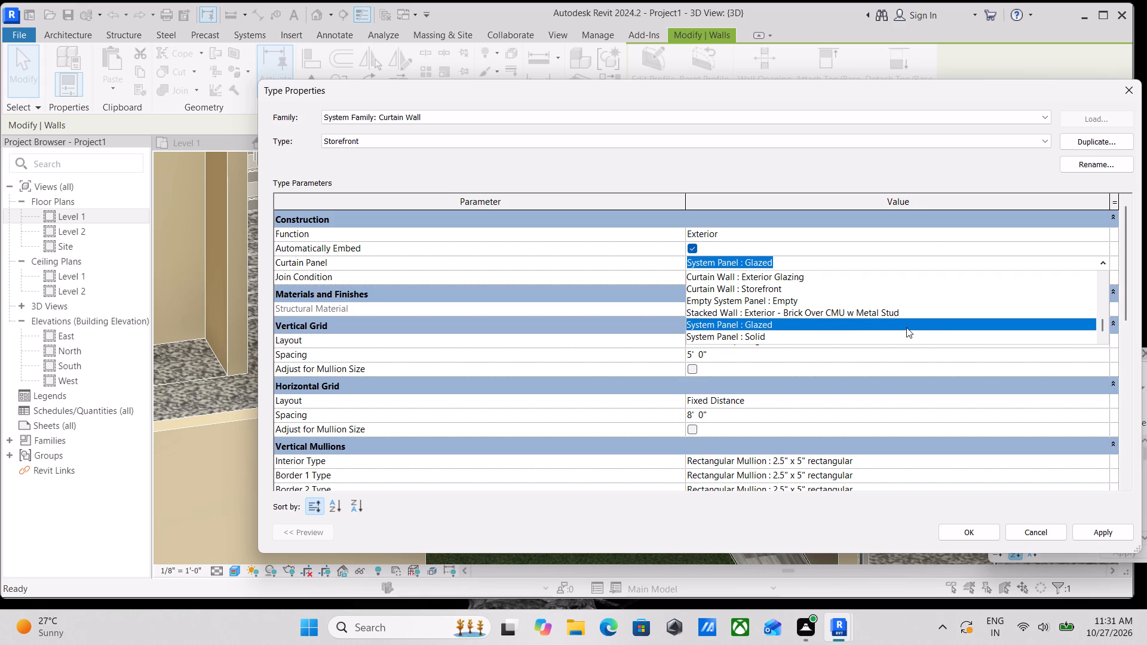
left_click(1102, 265)
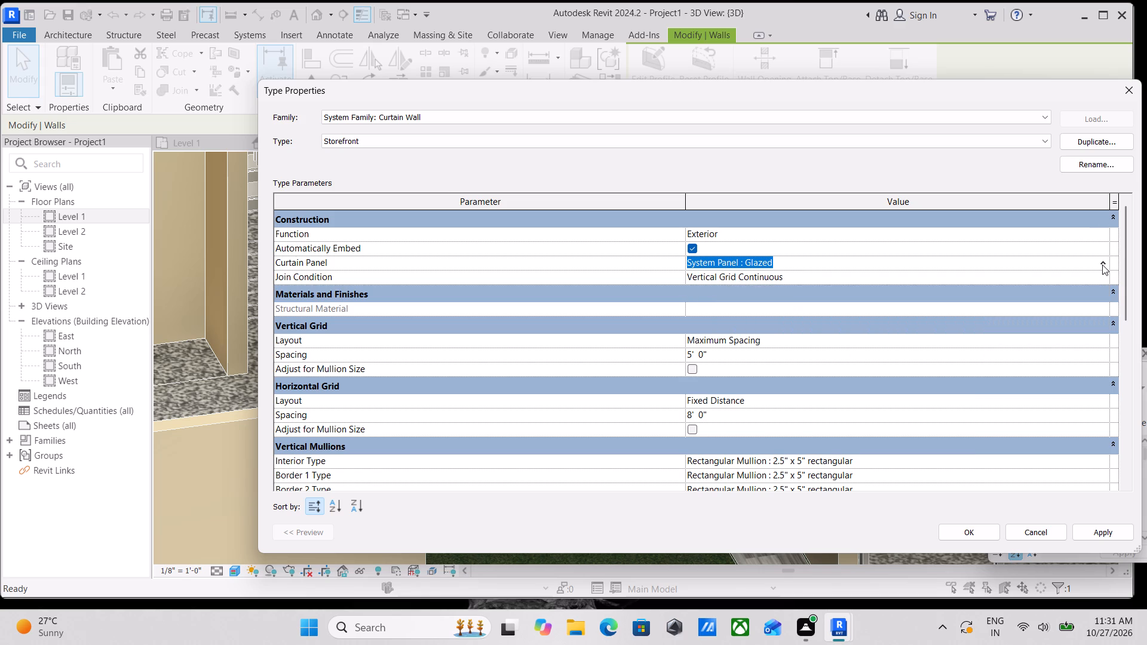
scroll(708, 397, "down", 2)
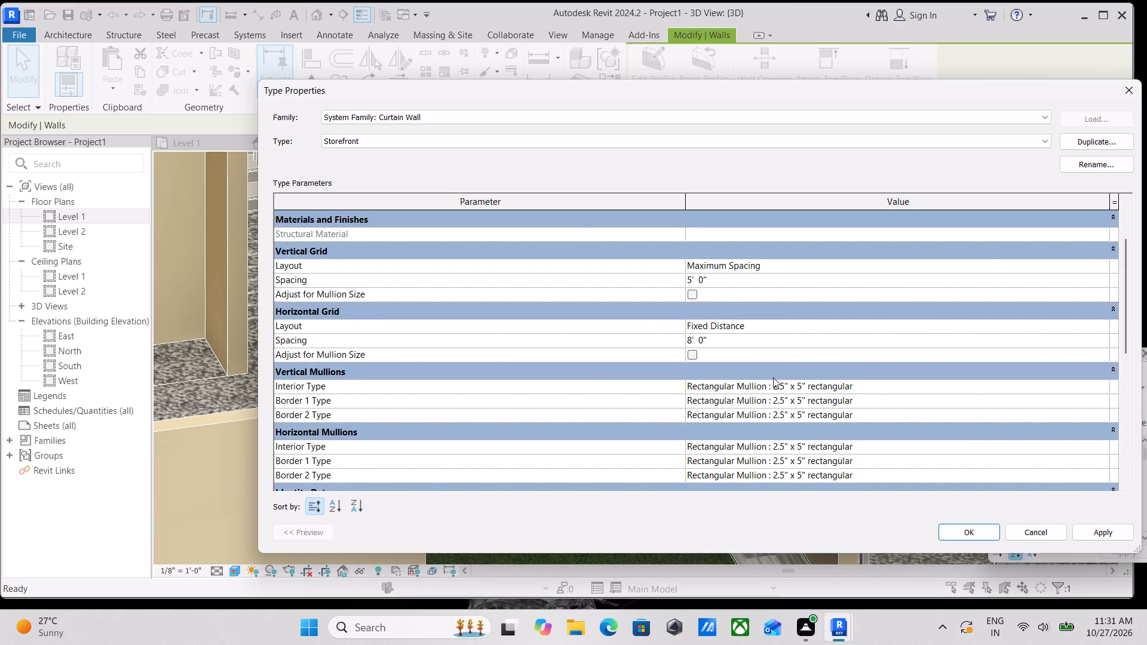
scroll(777, 377, "down", 11)
scroll(811, 378, "up", 5)
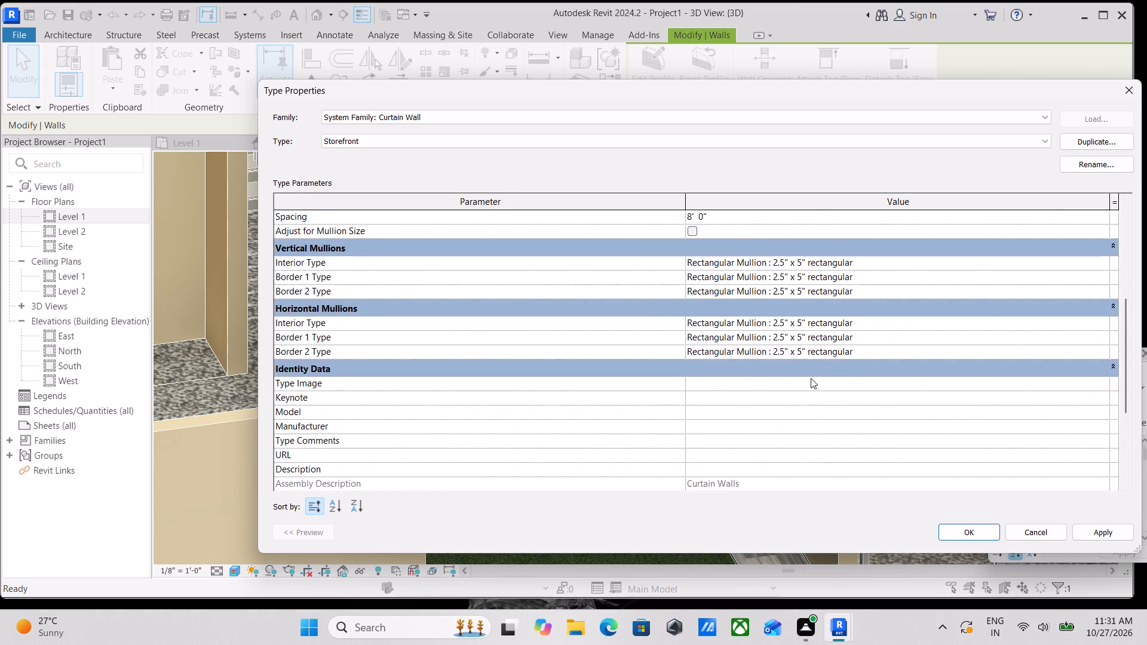
scroll(811, 378, "up", 7)
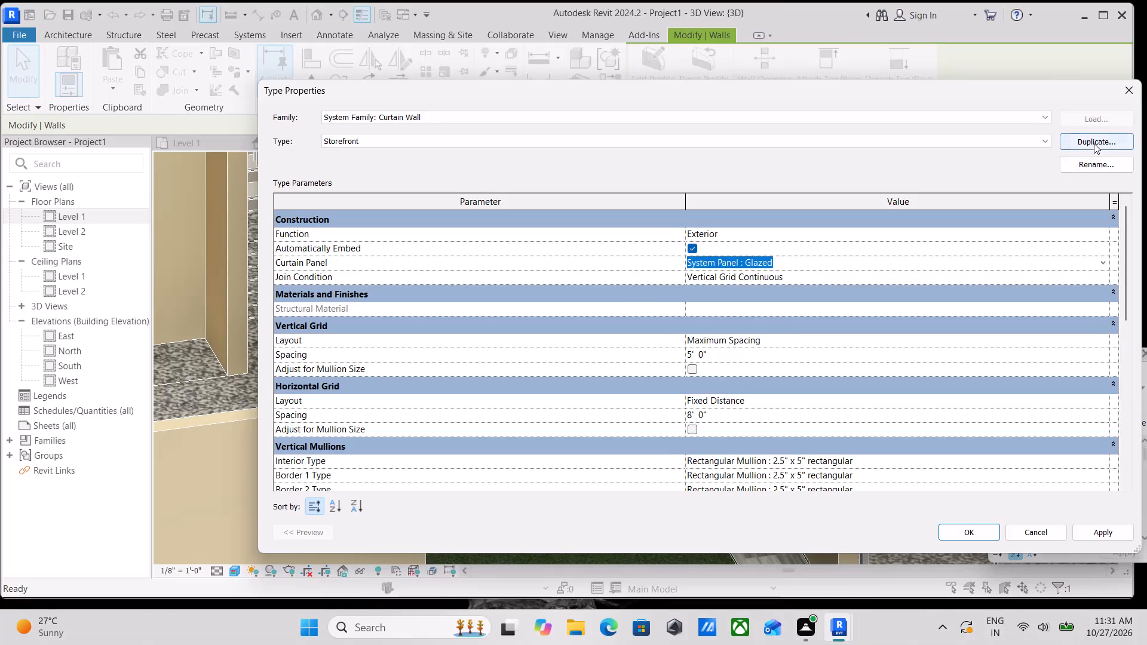
Duplicate the Storefront curtain wall type under the name GLAZING PANEL.
left_click(1094, 143)
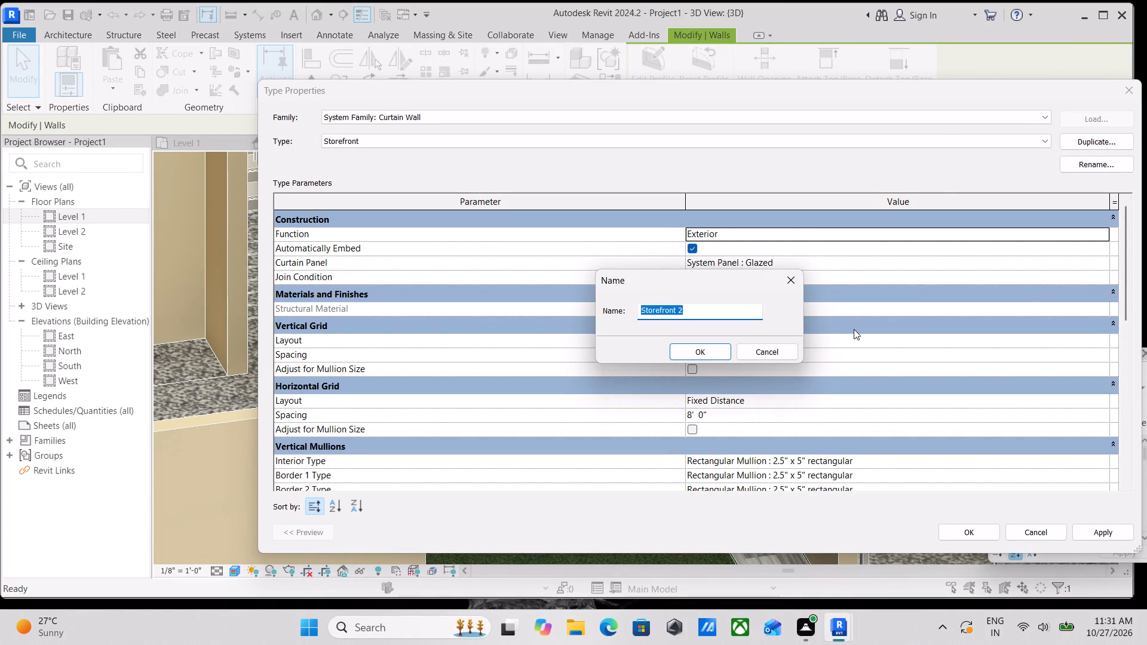
key("BackSpace")
type("GLA")
type("ZING PANEL")
key("space")
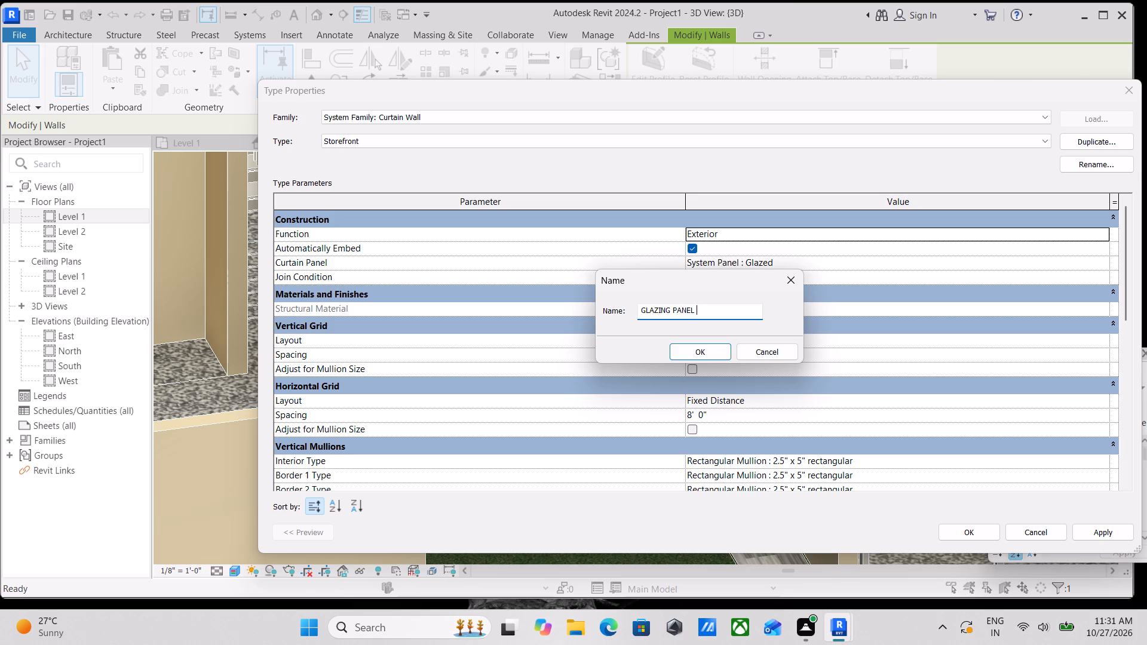
key("5")
key("BackSpace")
left_click(709, 357)
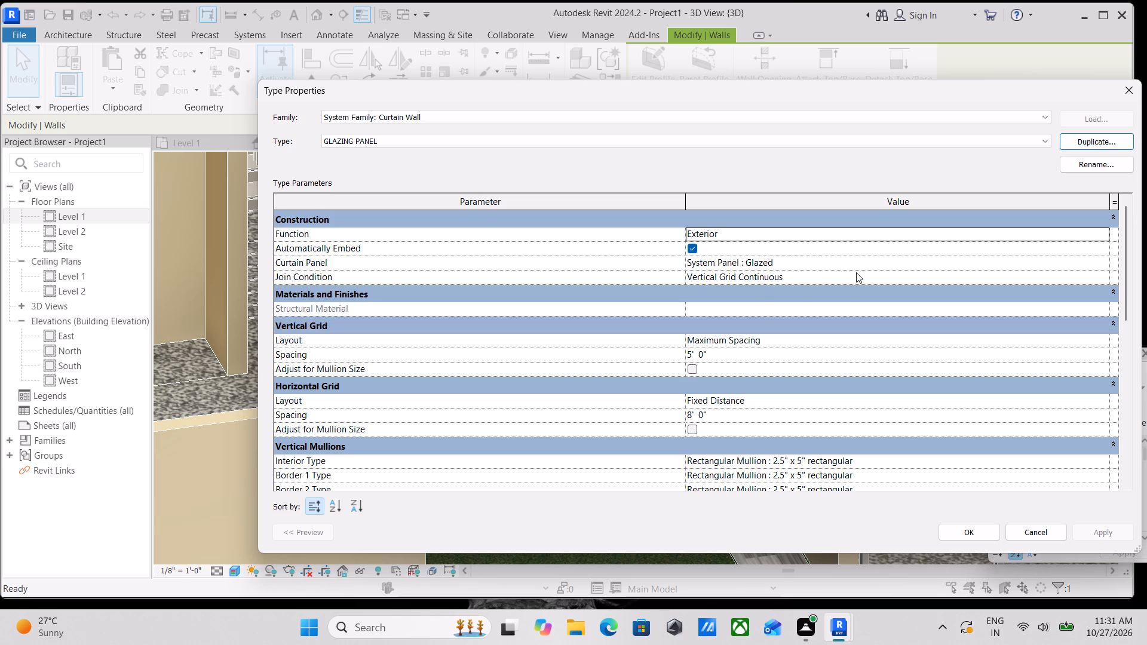
Examine the curtain panel choices and the remaining type parameters of the GLAZING PANEL curtain wall type.
scroll(324, 259, "up", 2)
scroll(347, 281, "down", 1)
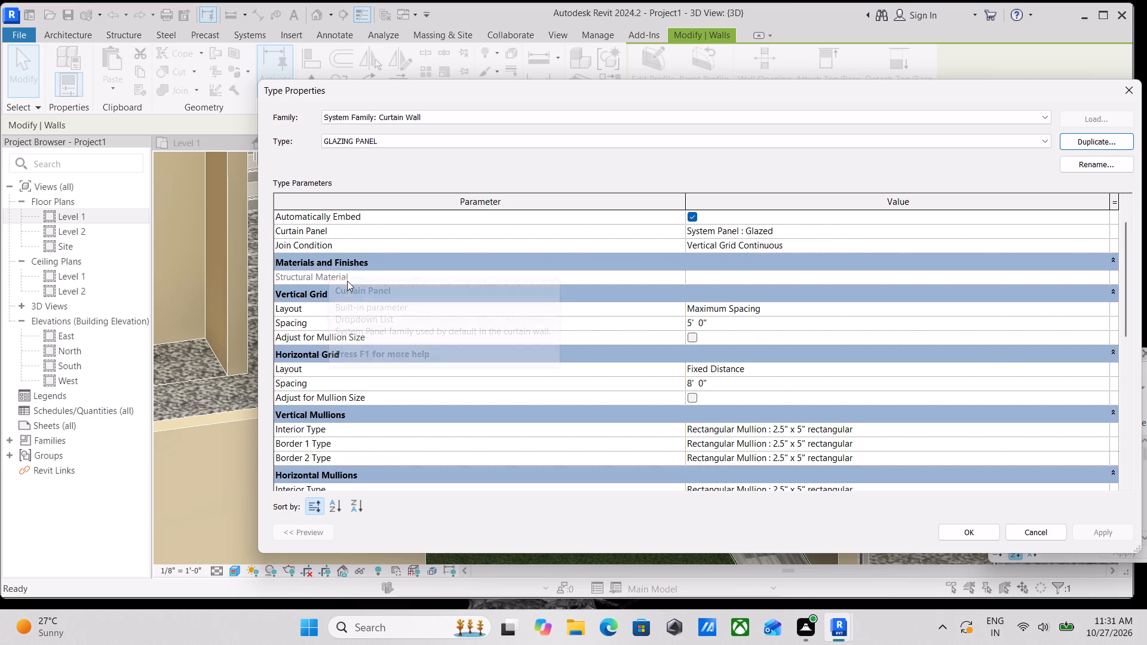
left_click(756, 237)
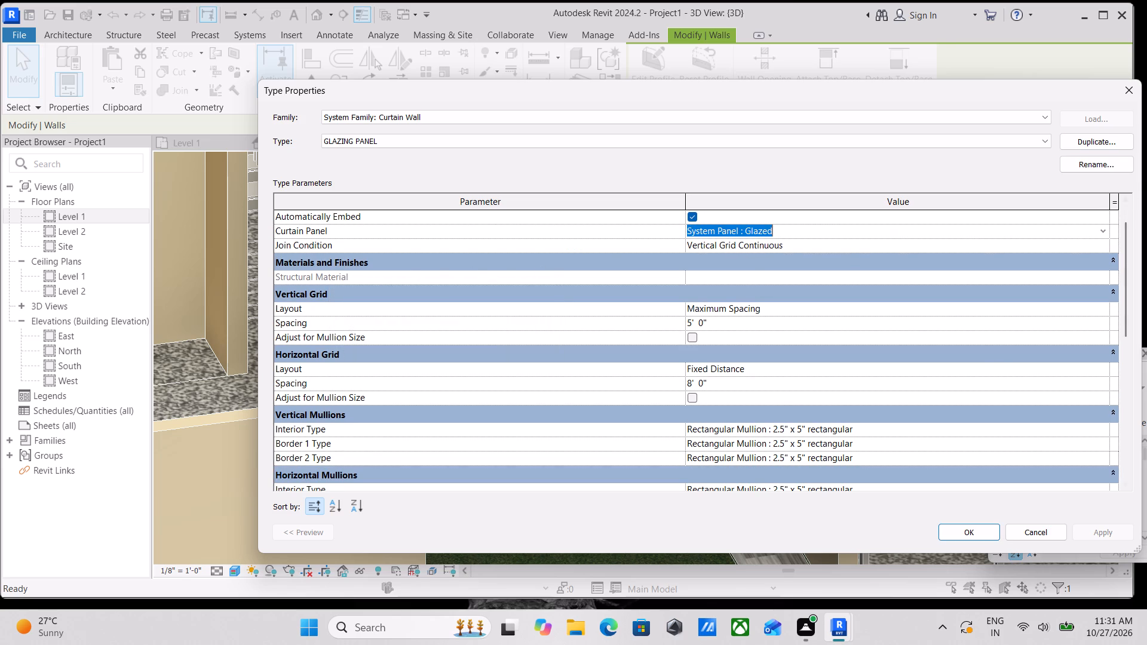
left_click(1093, 231)
left_click(1104, 231)
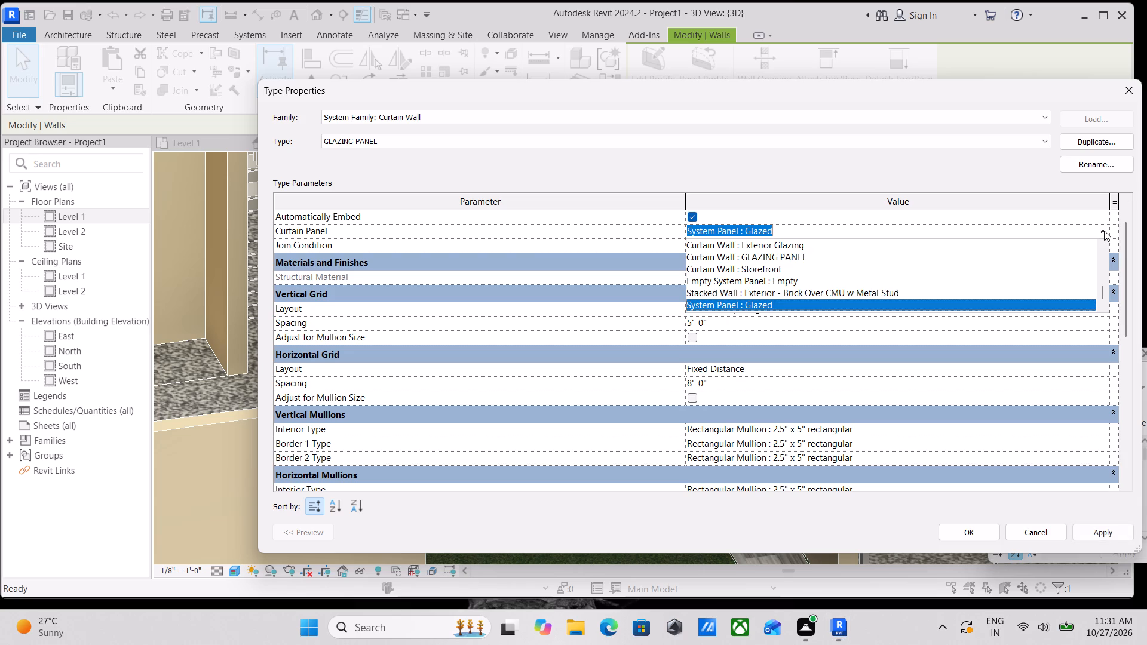
left_click(1104, 231)
left_click(1104, 231)
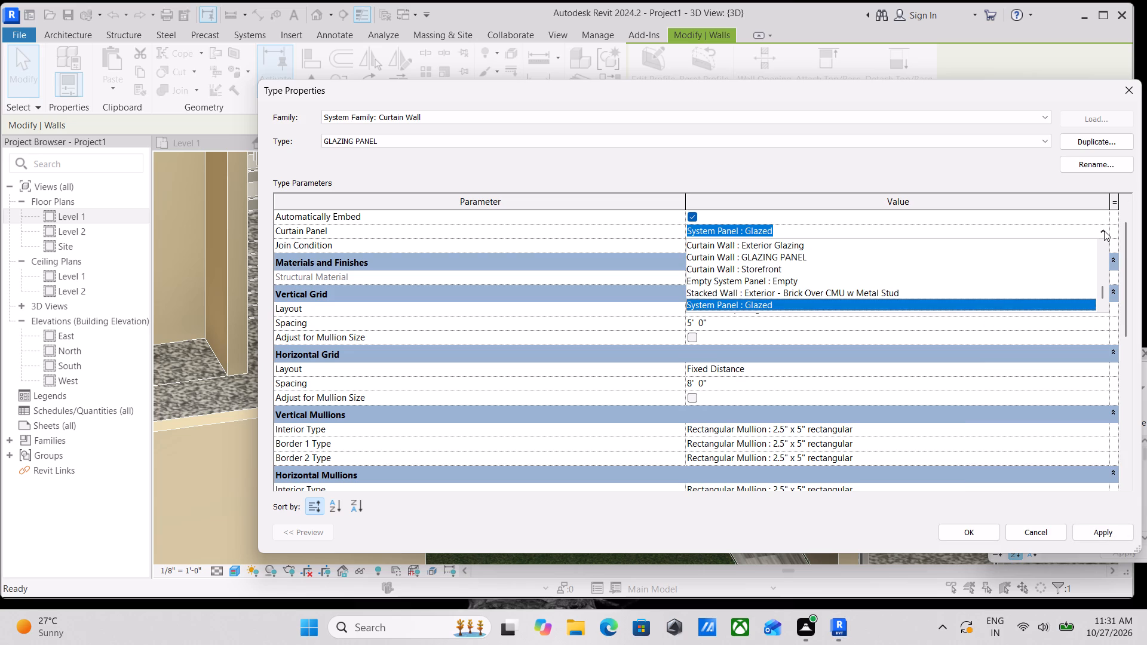
left_click(1104, 231)
scroll(526, 194, "up", 2)
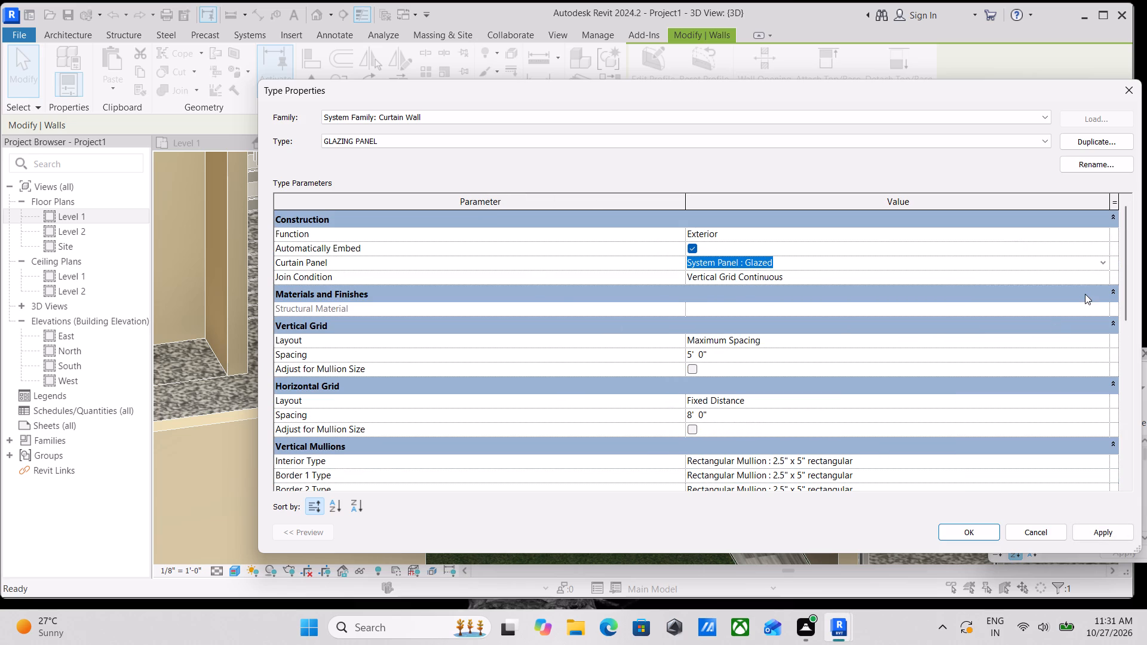
left_click(1098, 265)
left_click(1098, 265)
left_click(928, 261)
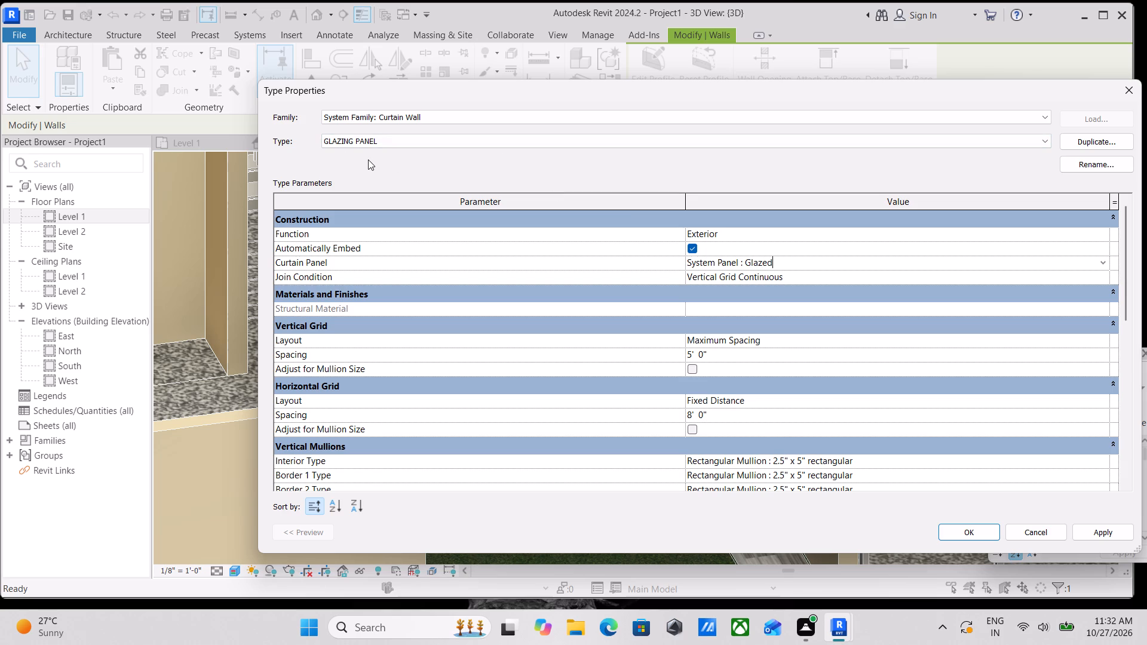
scroll(628, 473, "down", 3)
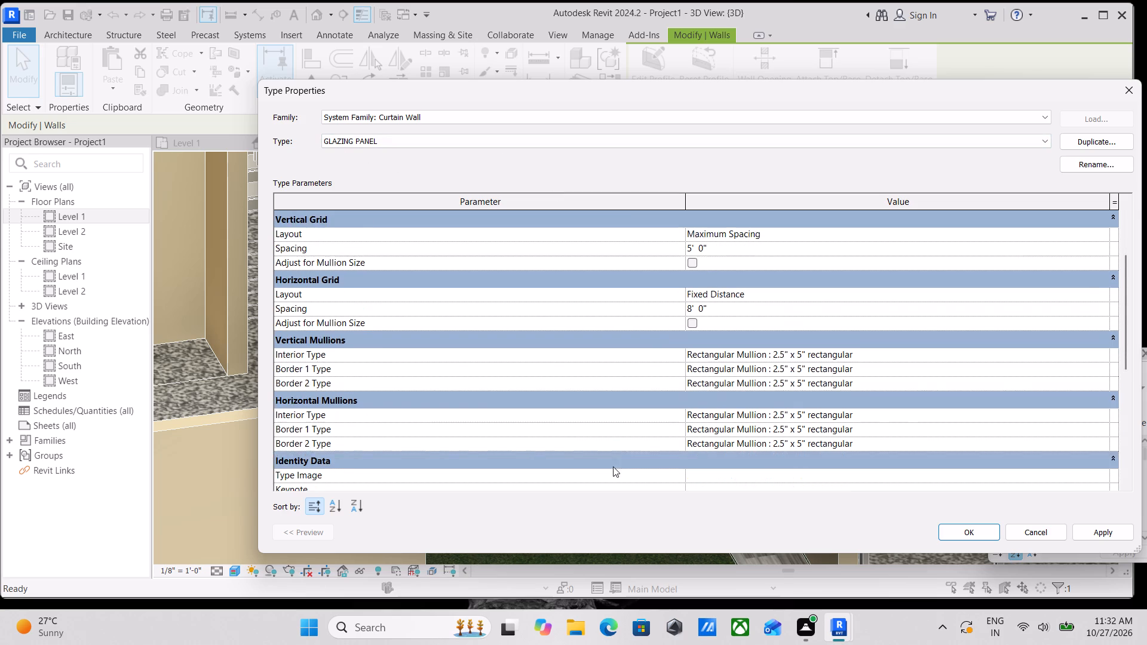
scroll(824, 429, "down", 7)
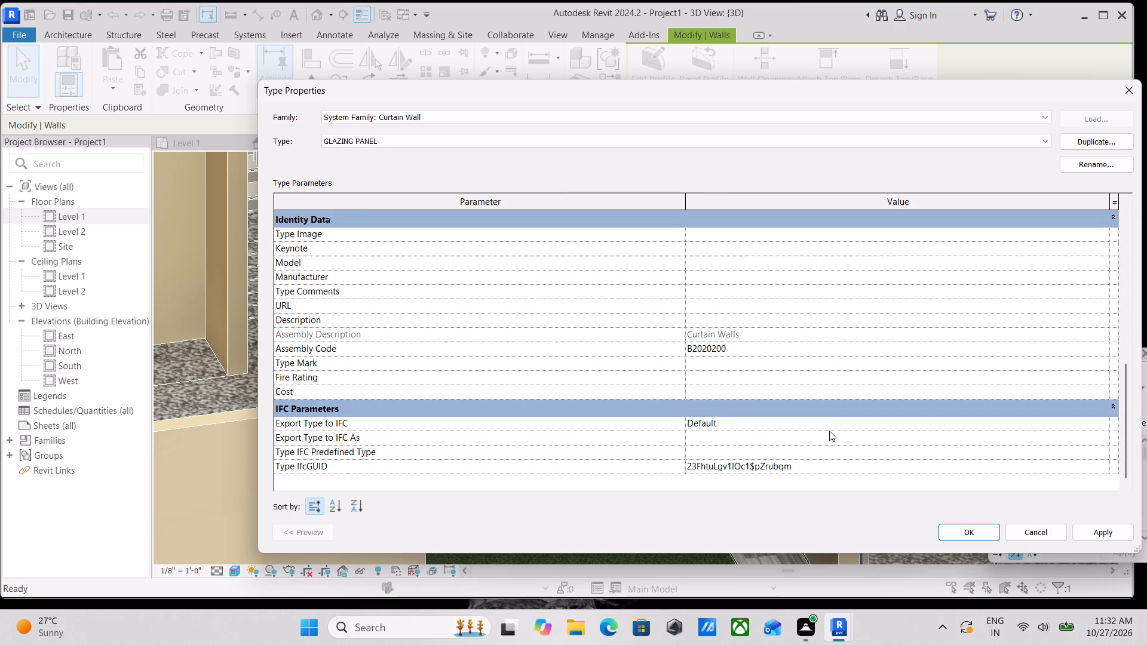
scroll(828, 431, "down", 6)
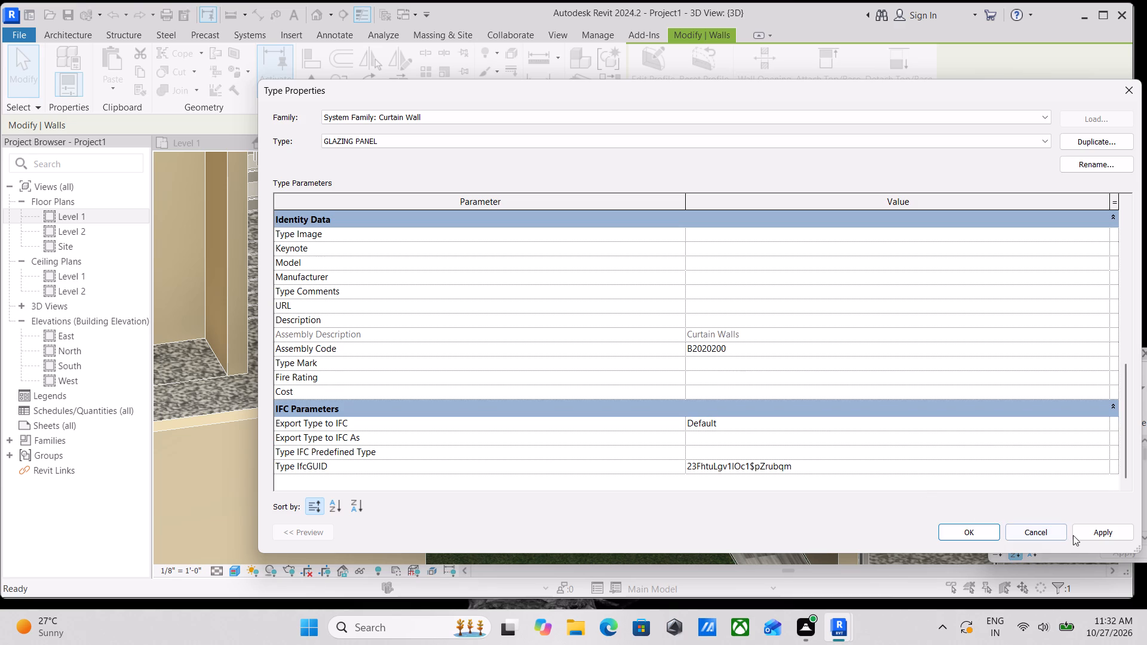
Apply the GLAZING PANEL type to the landscape court's curtain wall and close its type properties.
left_click(1081, 534)
left_click(962, 533)
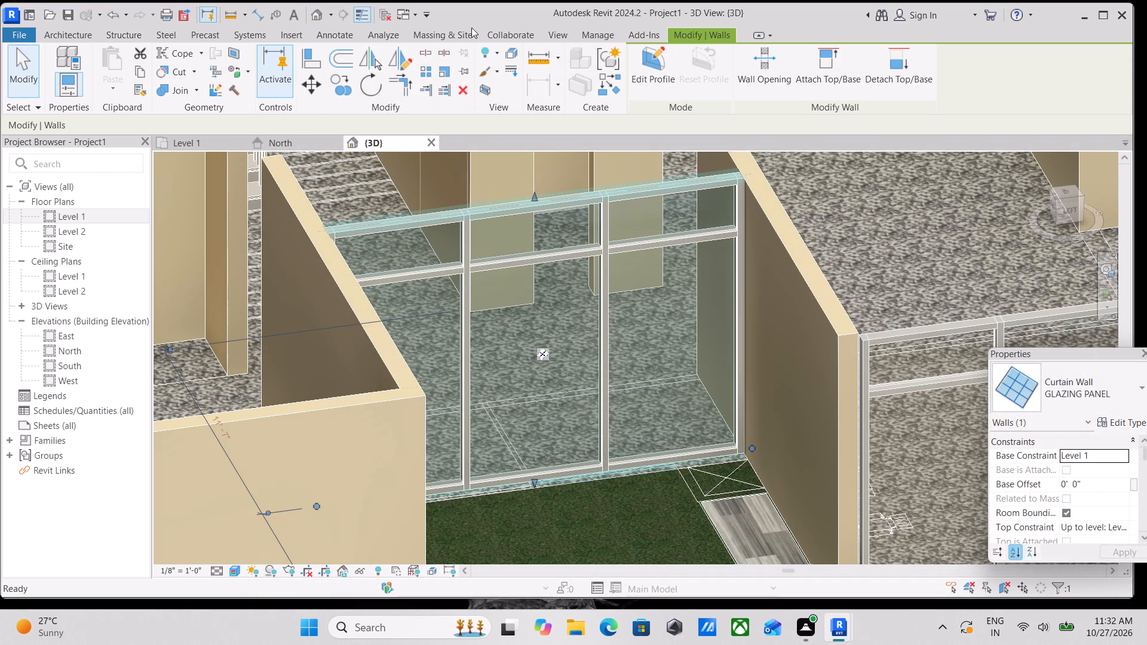
Open the US family library's Curtain Wall Panels folder for loading and preview the blinds, curtain, empty, glazed and solid panel families.
left_click(60, 30)
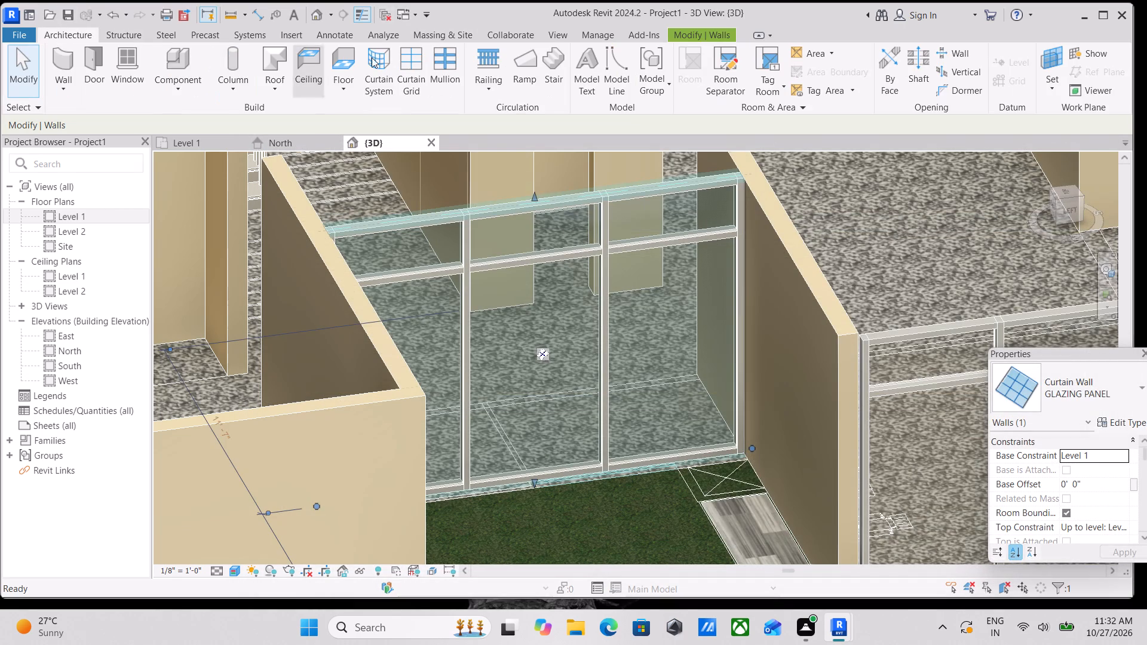
left_click(290, 32)
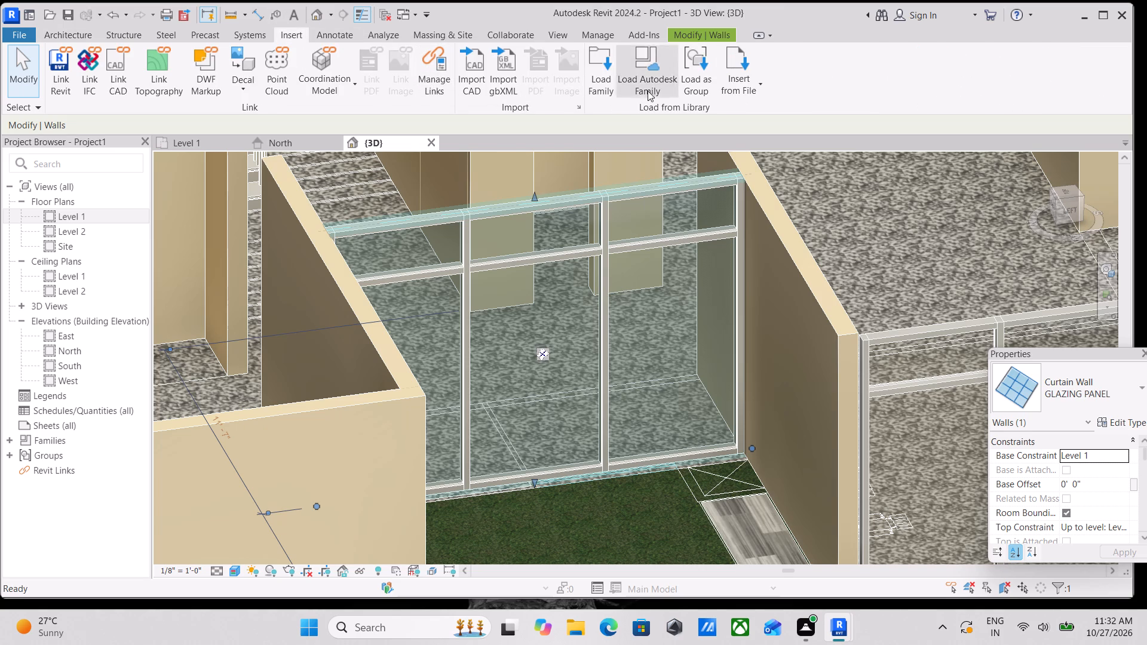
left_click(614, 65)
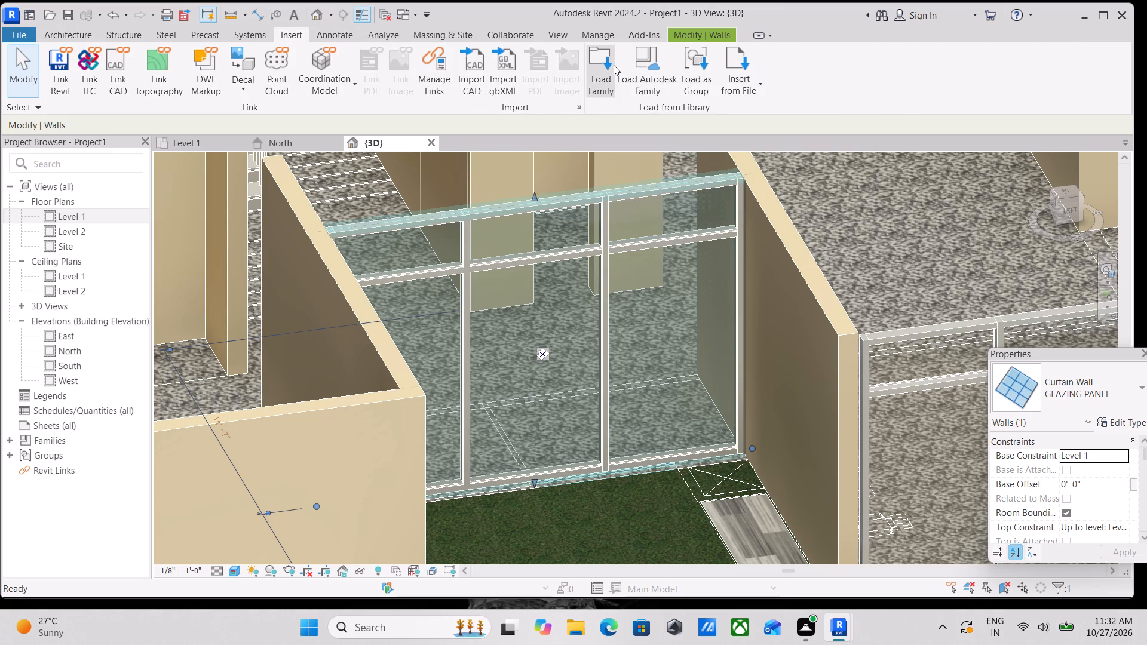
scroll(477, 226, "down", 9)
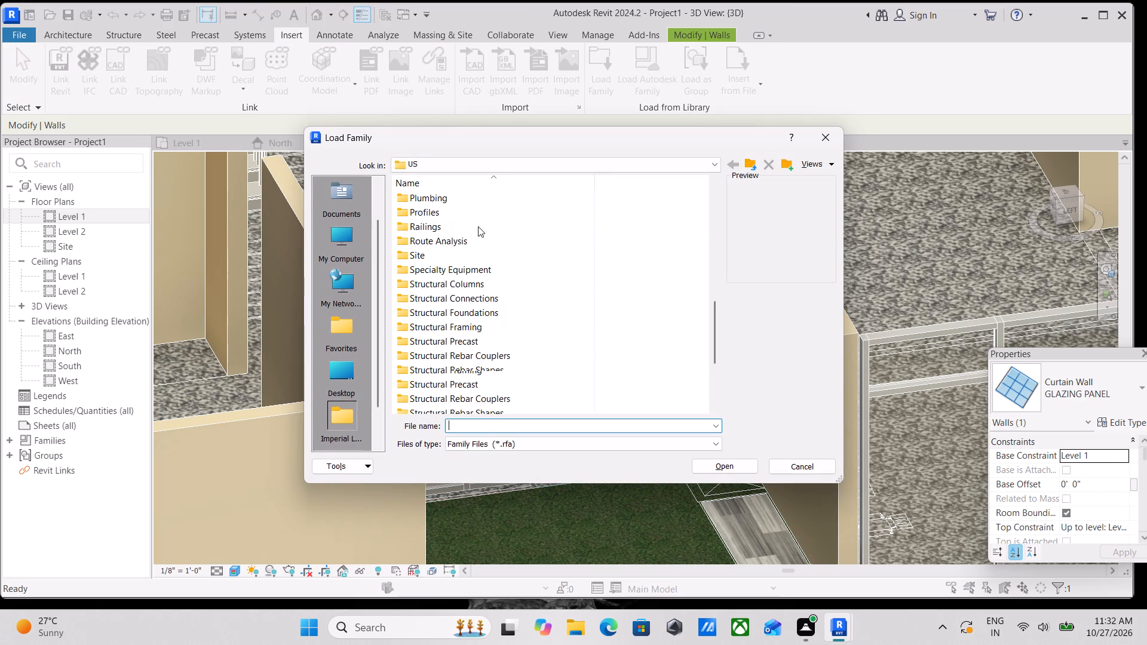
scroll(478, 226, "down", 8)
scroll(478, 226, "up", 8)
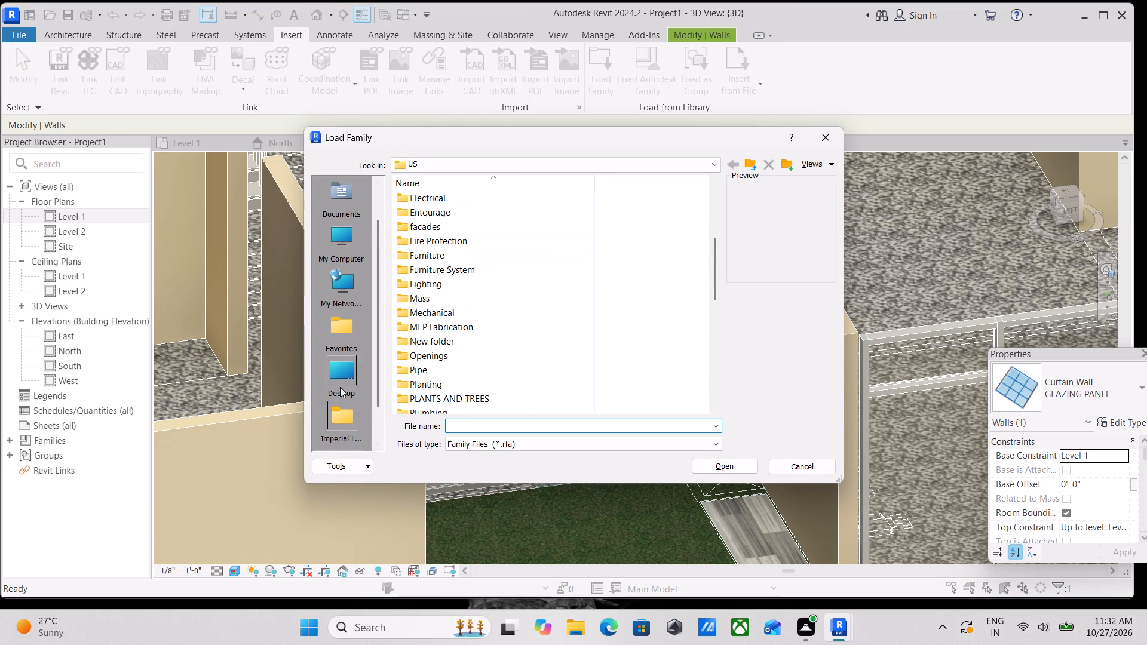
scroll(338, 391, "down", 3)
double_click(338, 385)
scroll(446, 282, "up", 1)
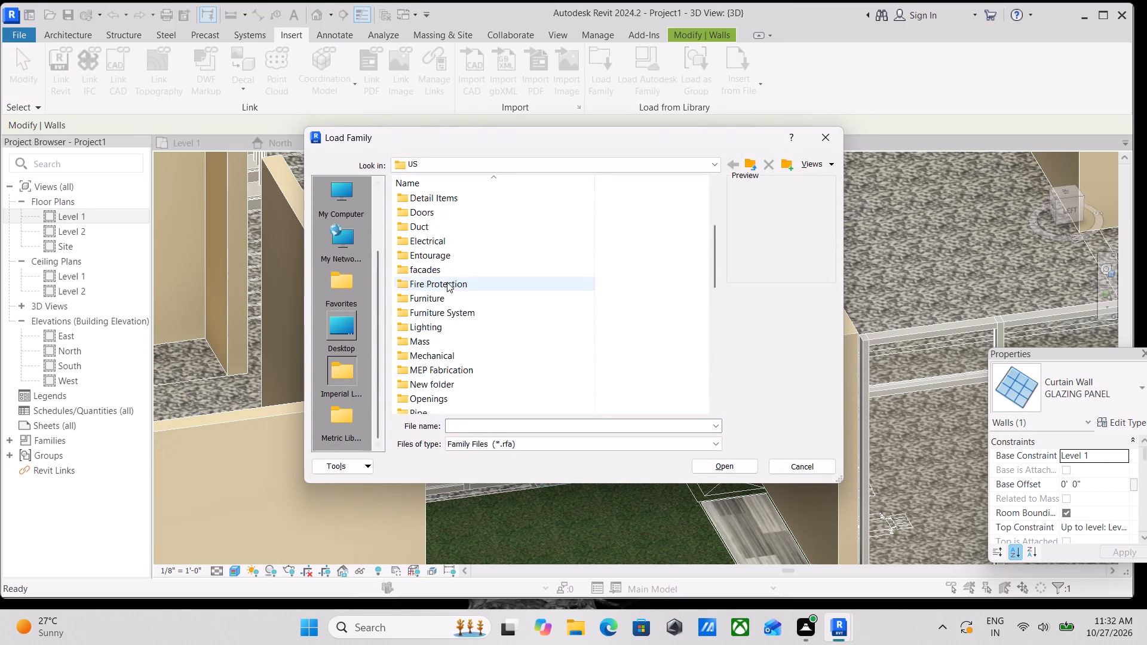
scroll(447, 282, "up", 9)
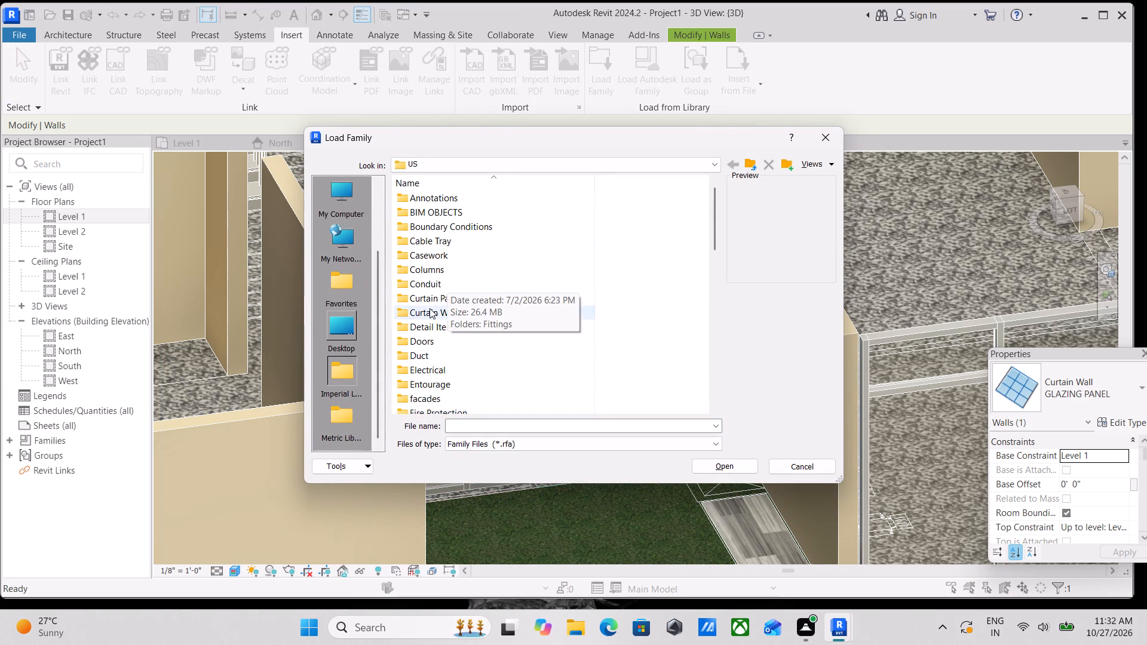
double_click(428, 311)
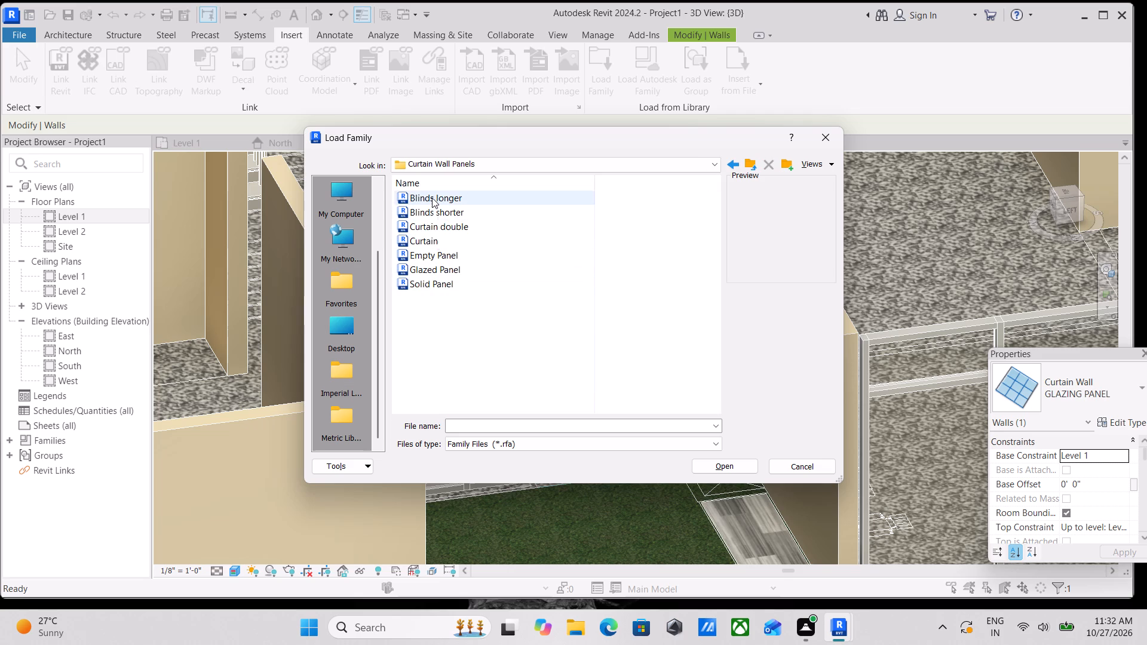
left_click(432, 198)
left_click(432, 206)
left_click(430, 214)
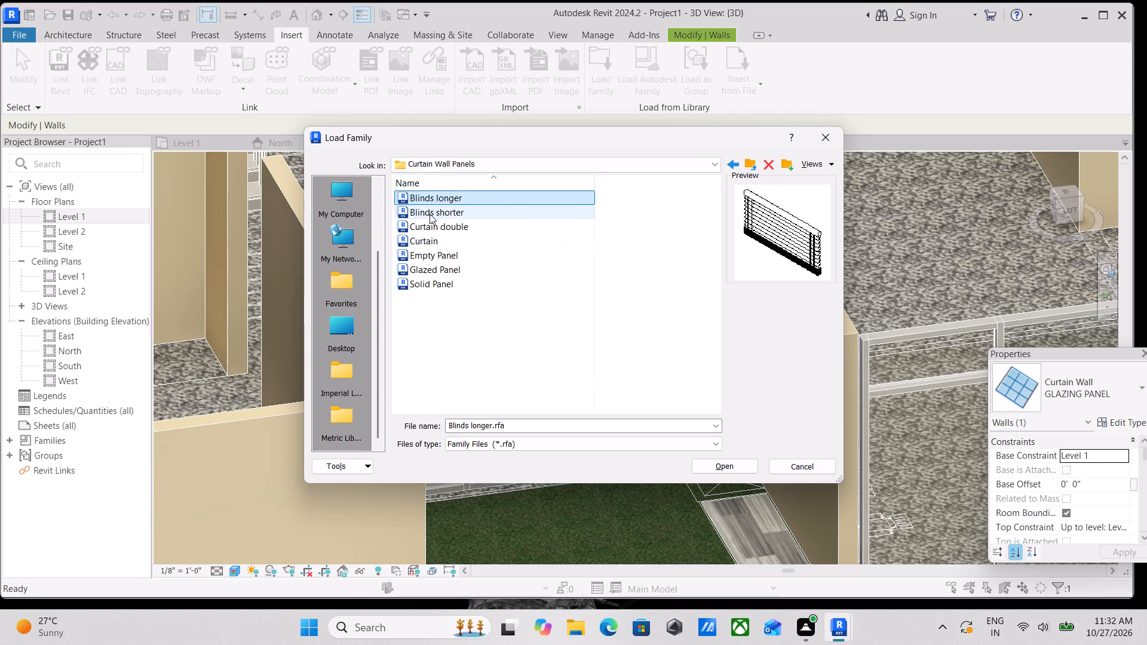
left_click(423, 233)
left_click(429, 264)
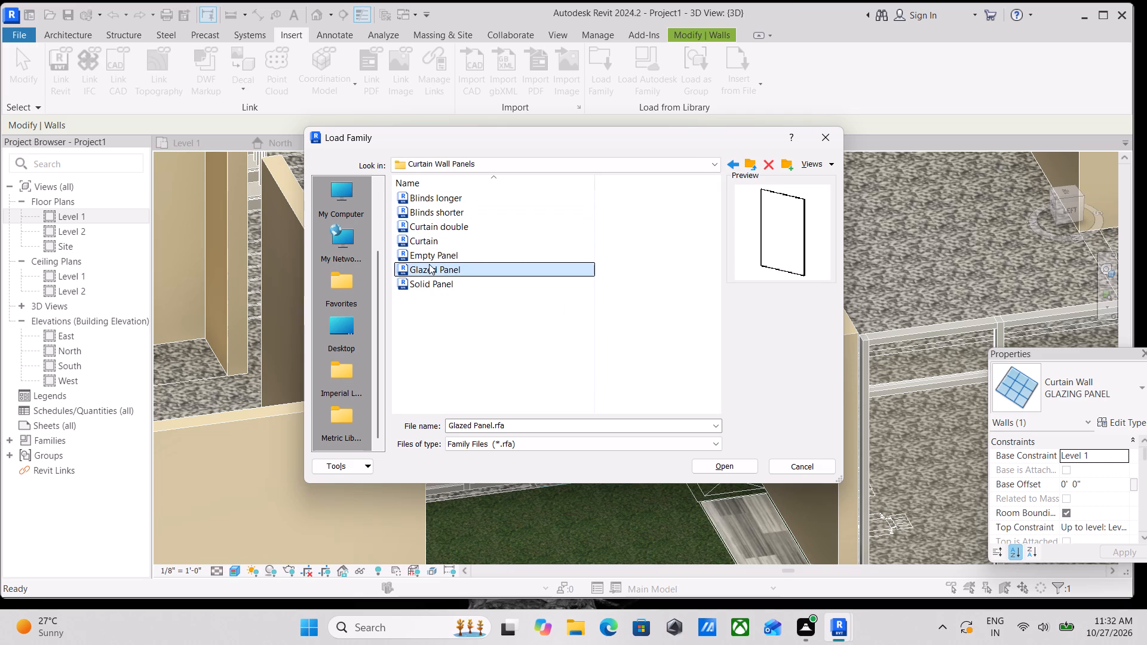
left_click(428, 282)
left_click(430, 269)
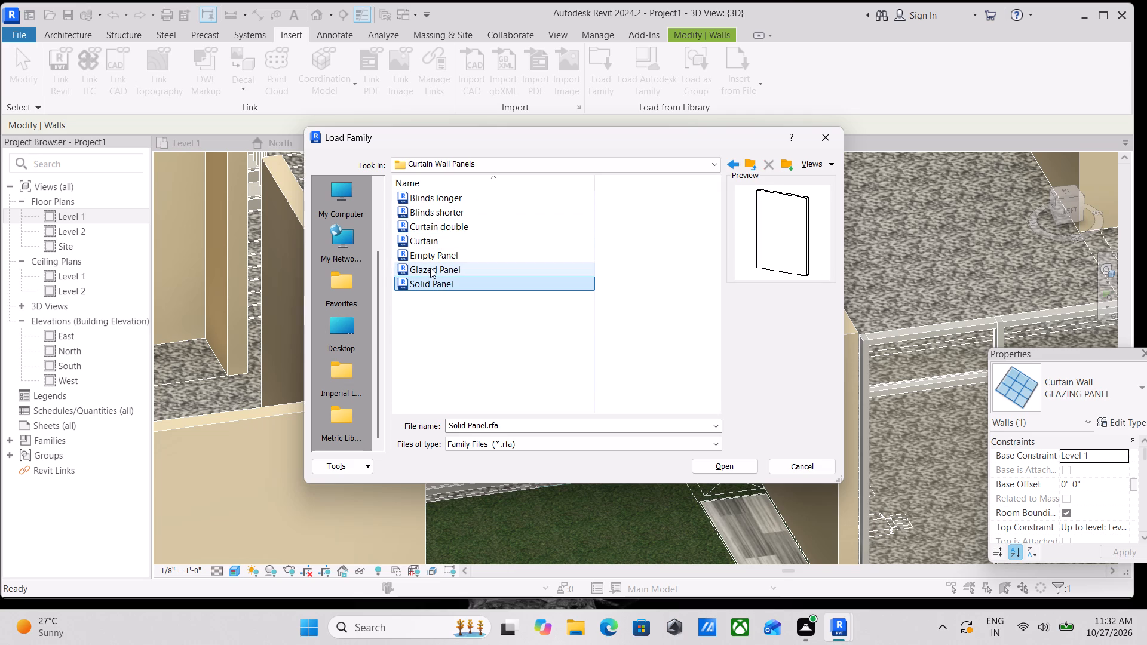
left_click(433, 254)
left_click(433, 242)
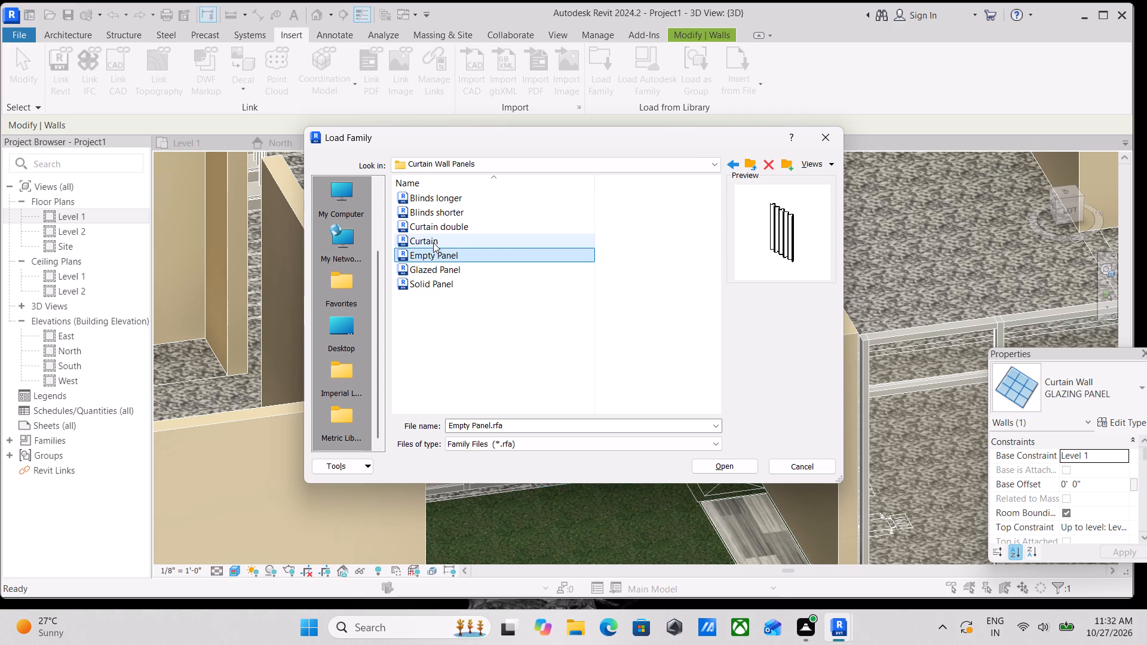
Load the Curtain double family from the Curtain Wall Panels folder into the project.
left_click(435, 225)
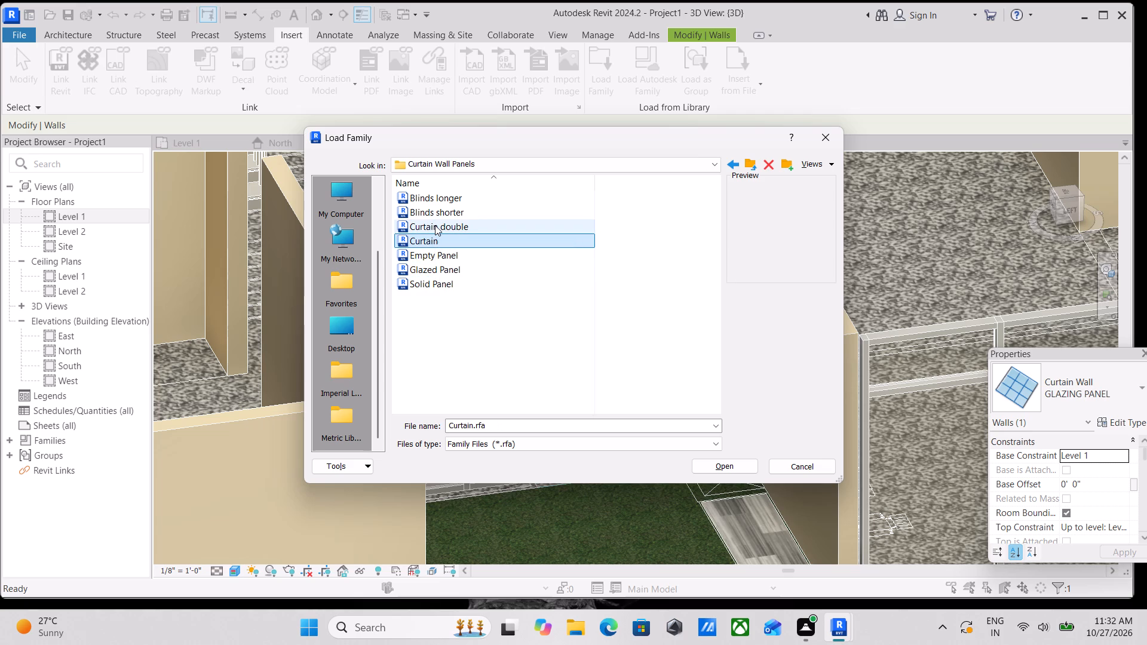
left_click(718, 469)
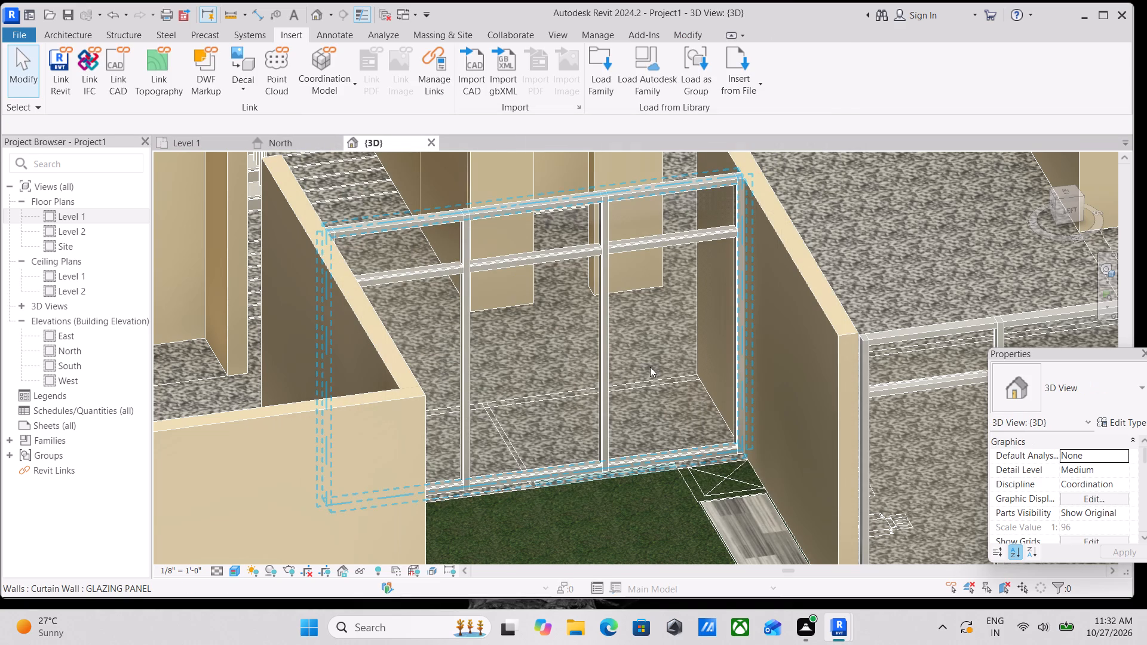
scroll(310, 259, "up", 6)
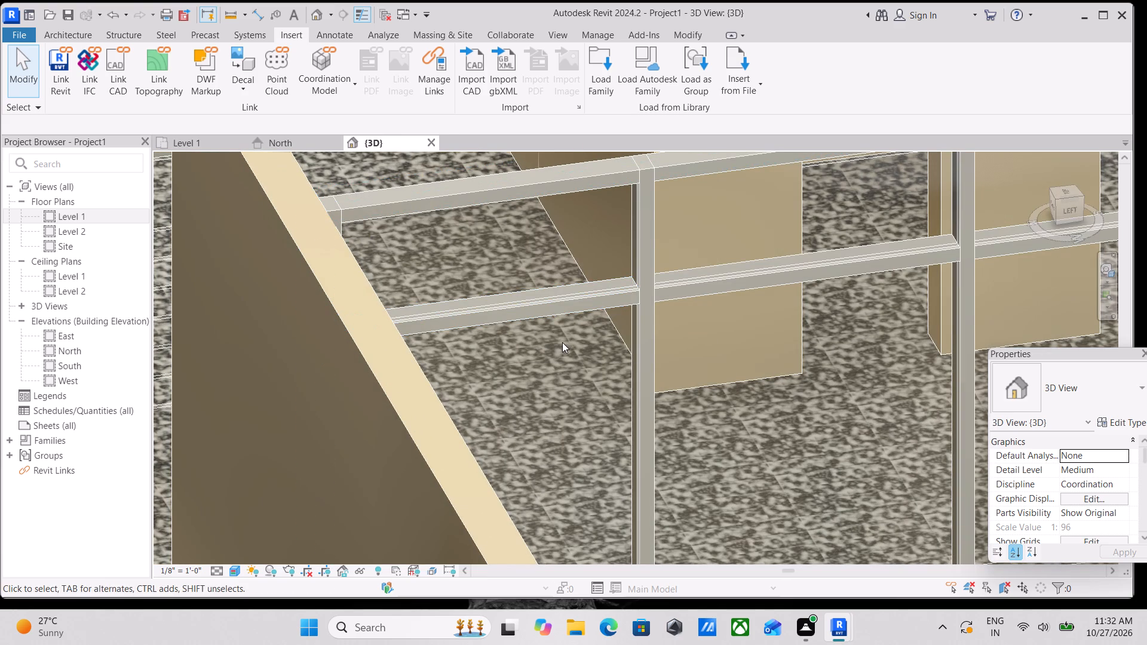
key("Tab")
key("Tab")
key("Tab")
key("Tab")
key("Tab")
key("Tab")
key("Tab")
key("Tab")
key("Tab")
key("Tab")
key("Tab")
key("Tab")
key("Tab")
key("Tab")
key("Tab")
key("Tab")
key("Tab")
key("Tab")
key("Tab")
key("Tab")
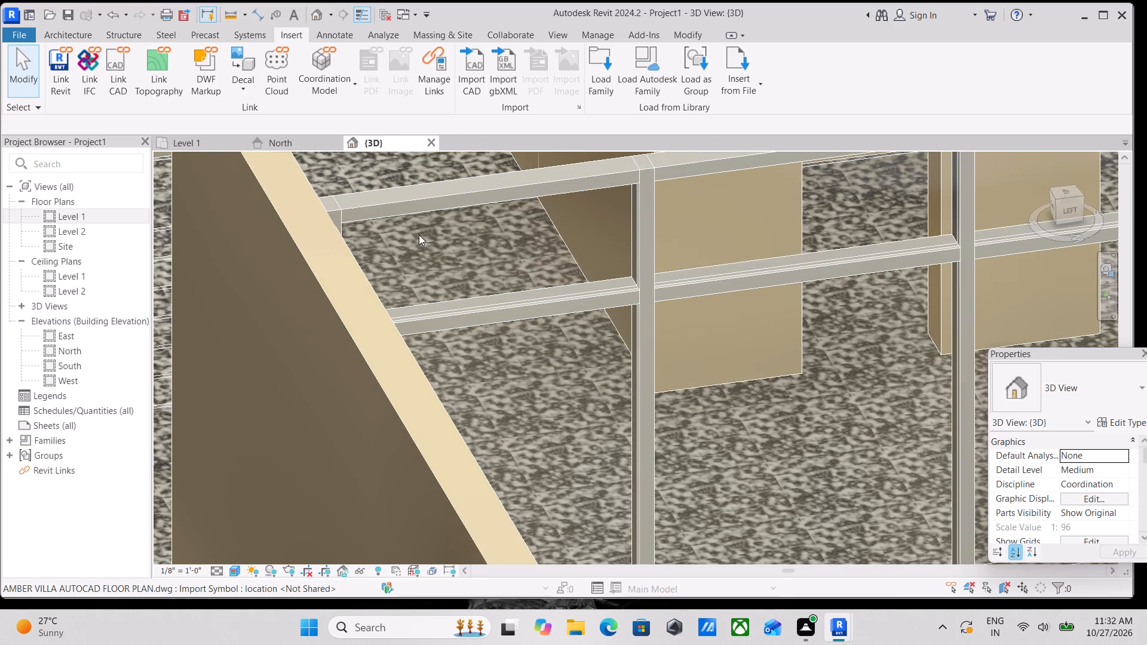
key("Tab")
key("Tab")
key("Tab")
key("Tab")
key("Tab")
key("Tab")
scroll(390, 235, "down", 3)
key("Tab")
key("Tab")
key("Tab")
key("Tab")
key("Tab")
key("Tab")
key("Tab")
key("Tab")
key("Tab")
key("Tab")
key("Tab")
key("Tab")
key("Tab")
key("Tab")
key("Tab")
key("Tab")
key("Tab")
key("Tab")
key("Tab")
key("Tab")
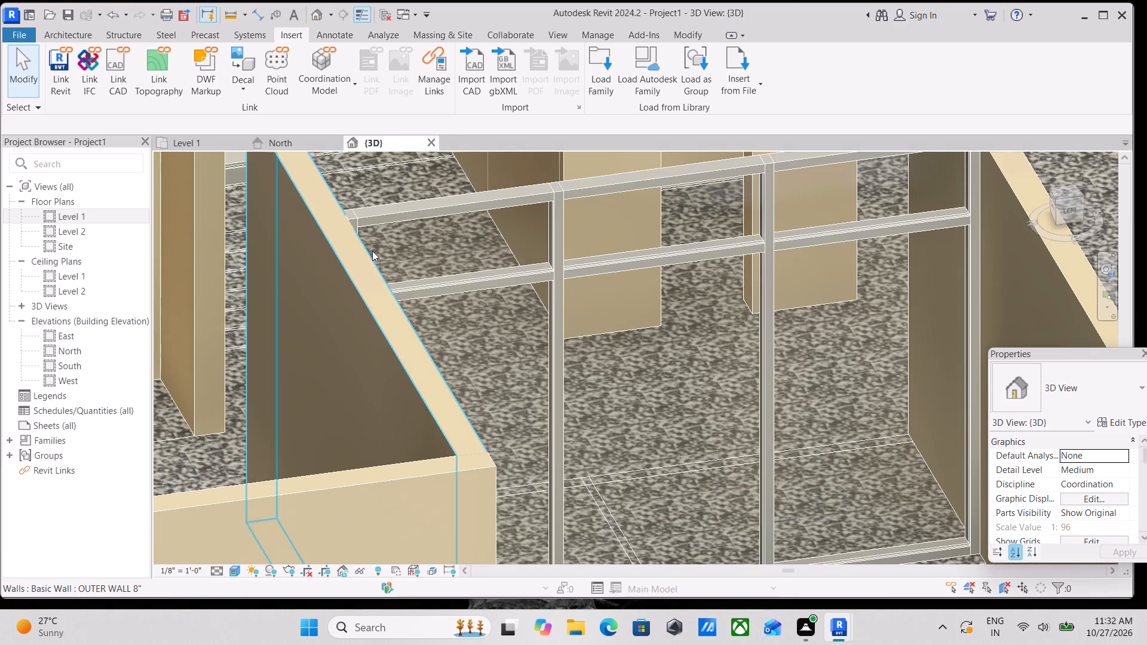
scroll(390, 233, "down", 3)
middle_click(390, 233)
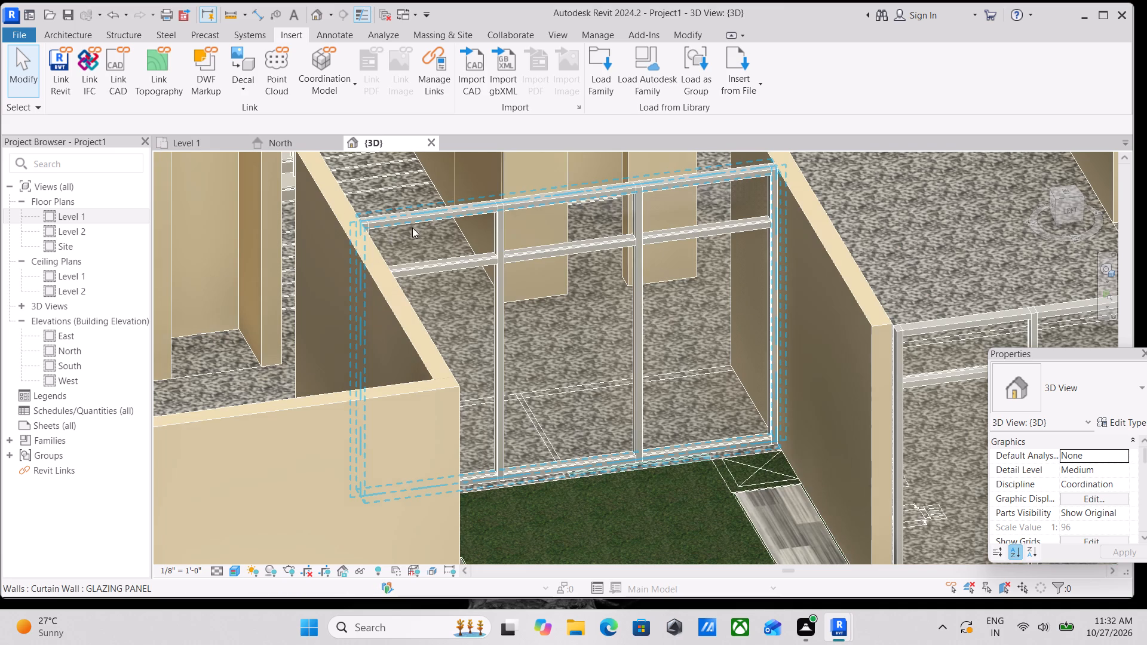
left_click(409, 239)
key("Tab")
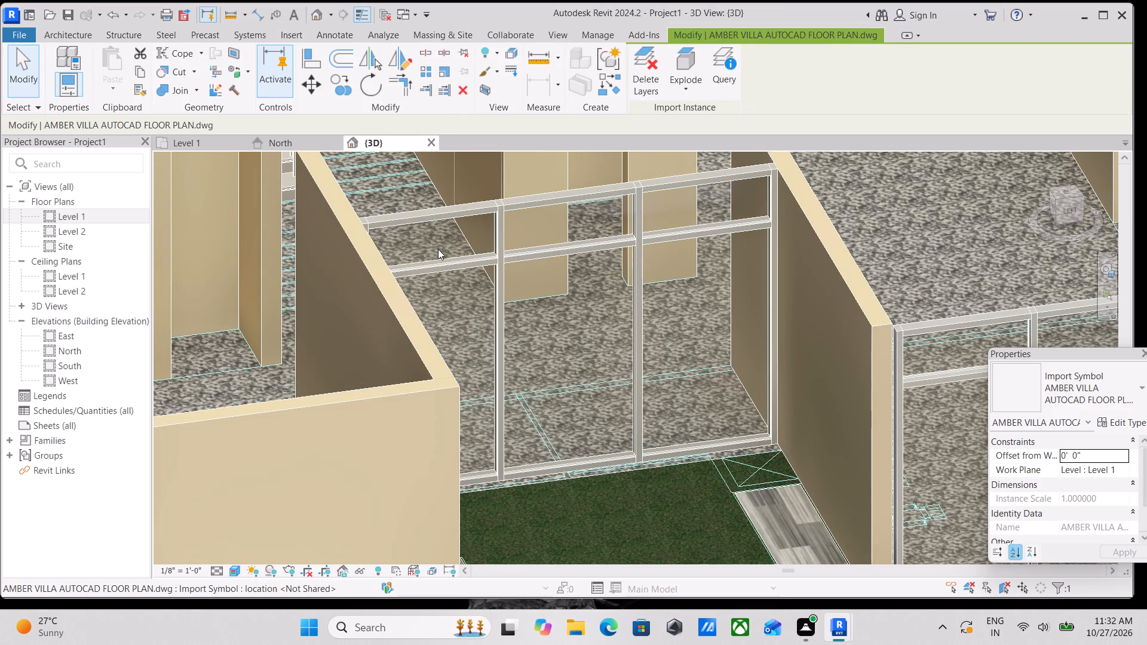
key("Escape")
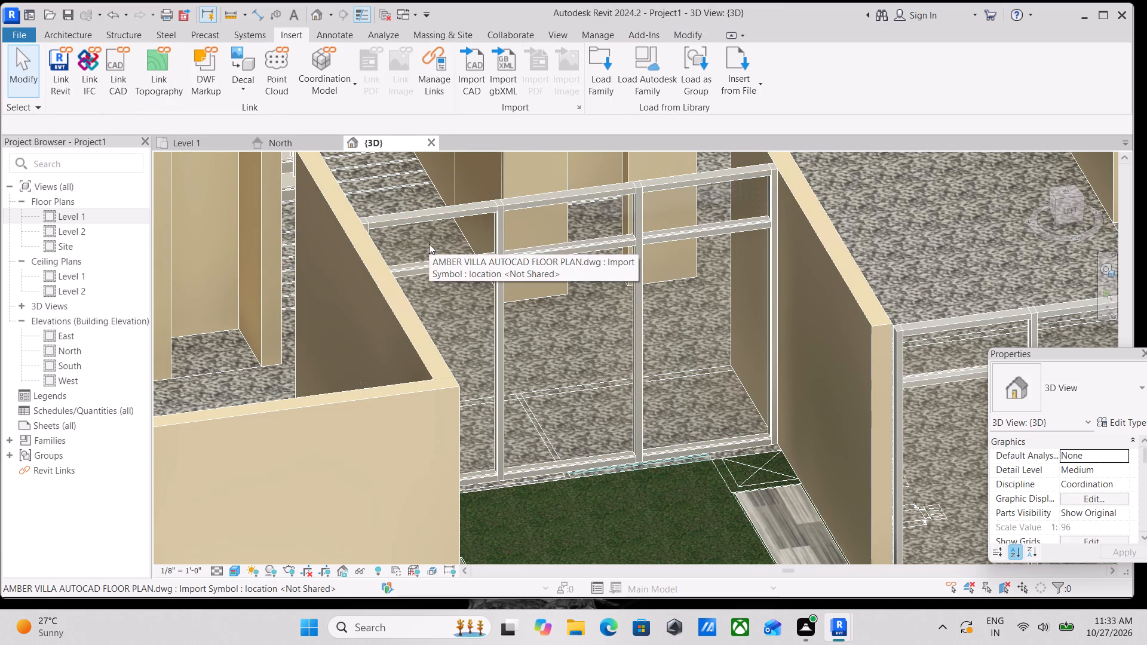
Select the landscape court's GLAZING PANEL curtain wall, open its type properties and examine the available curtain panel choices.
key("Tab")
key("Tab")
key("Tab")
key("Tab")
key("Tab")
key("Tab")
key("Tab")
key("Tab")
key("Tab")
key("Tab")
key("Tab")
key("Tab")
key("Tab")
key("Tab")
key("Tab")
key("Tab")
key("Tab")
key("Tab")
key("Tab")
key("Tab")
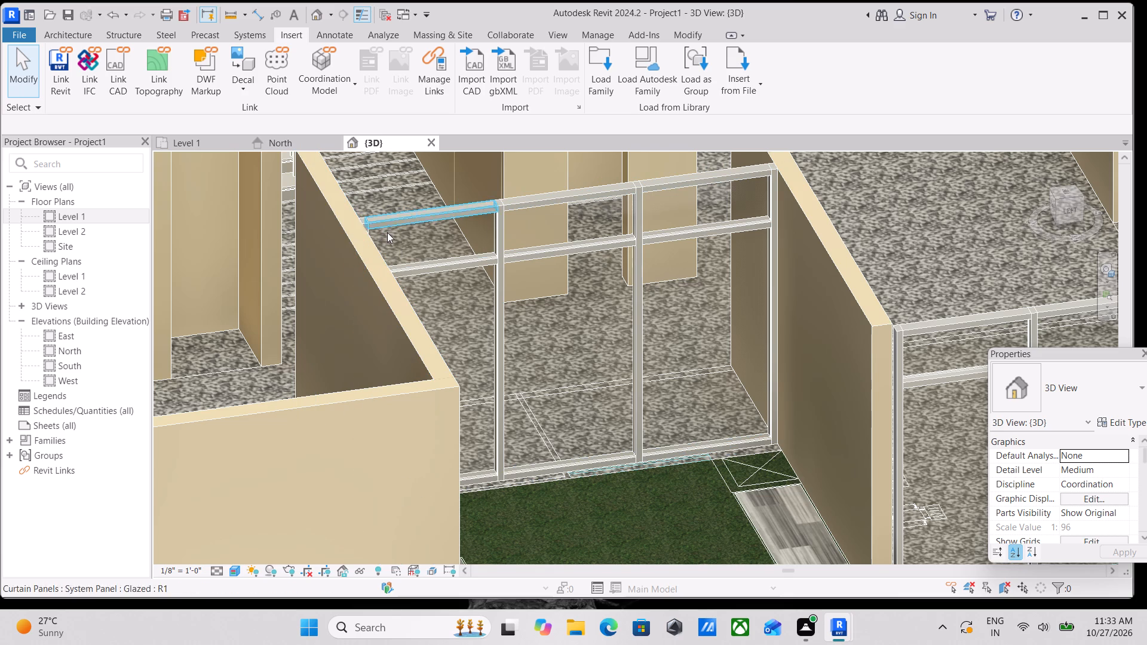
left_click(387, 232)
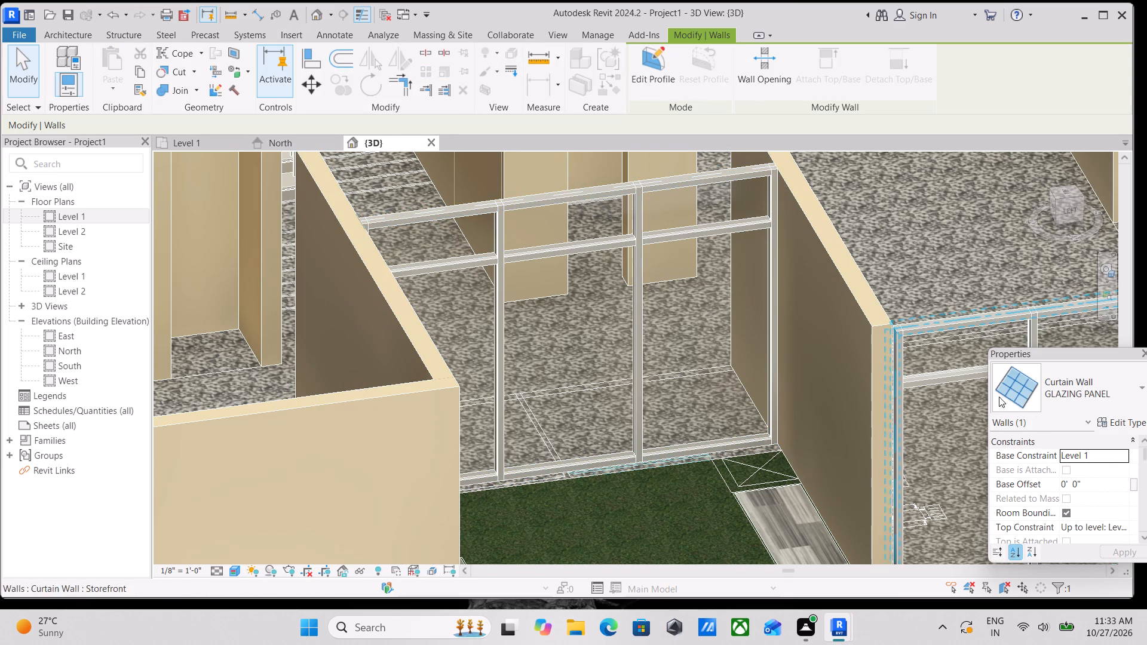
left_click(1110, 401)
left_click(1110, 401)
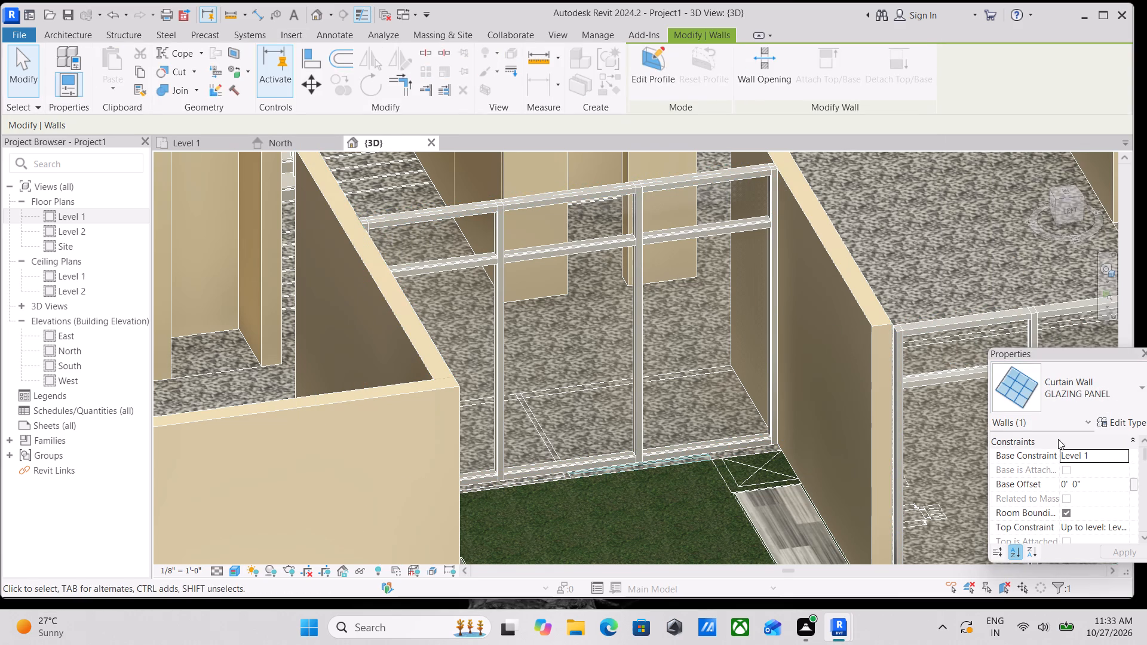
left_click(1115, 422)
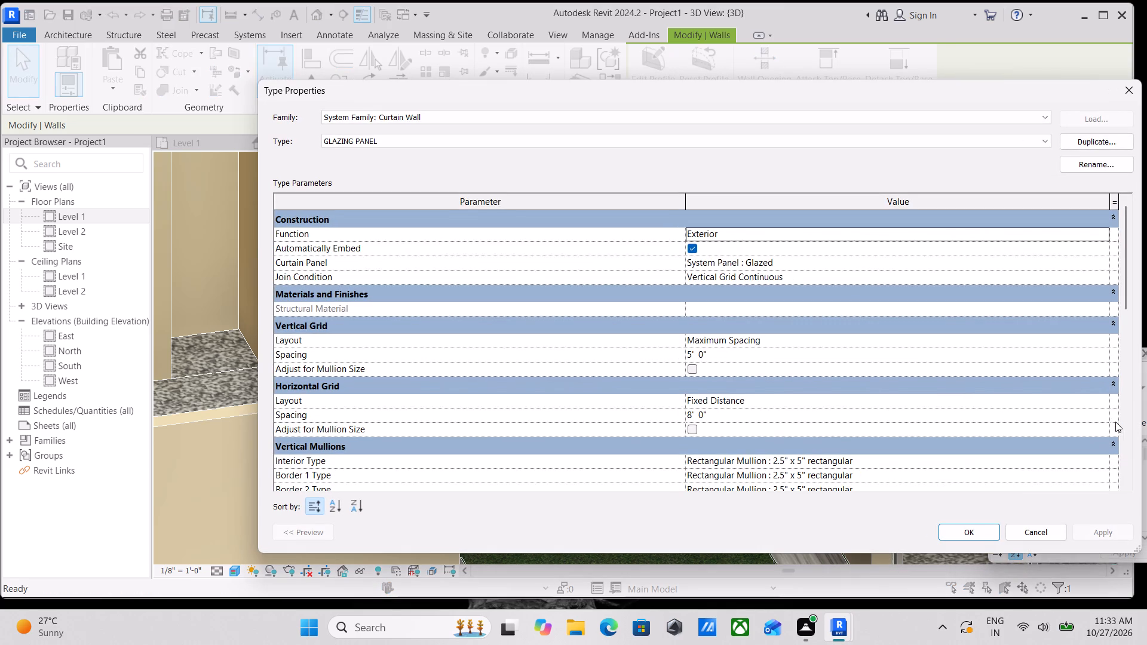
left_click(1106, 260)
scroll(760, 349, "down", 2)
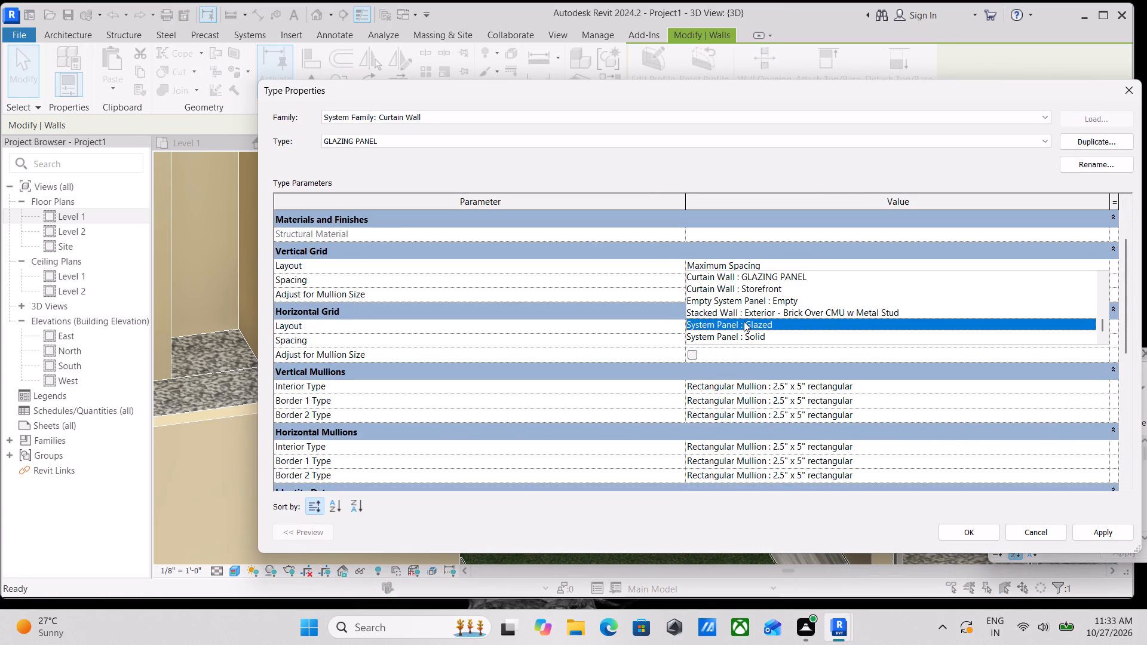
scroll(744, 321, "up", 4)
scroll(744, 321, "down", 2)
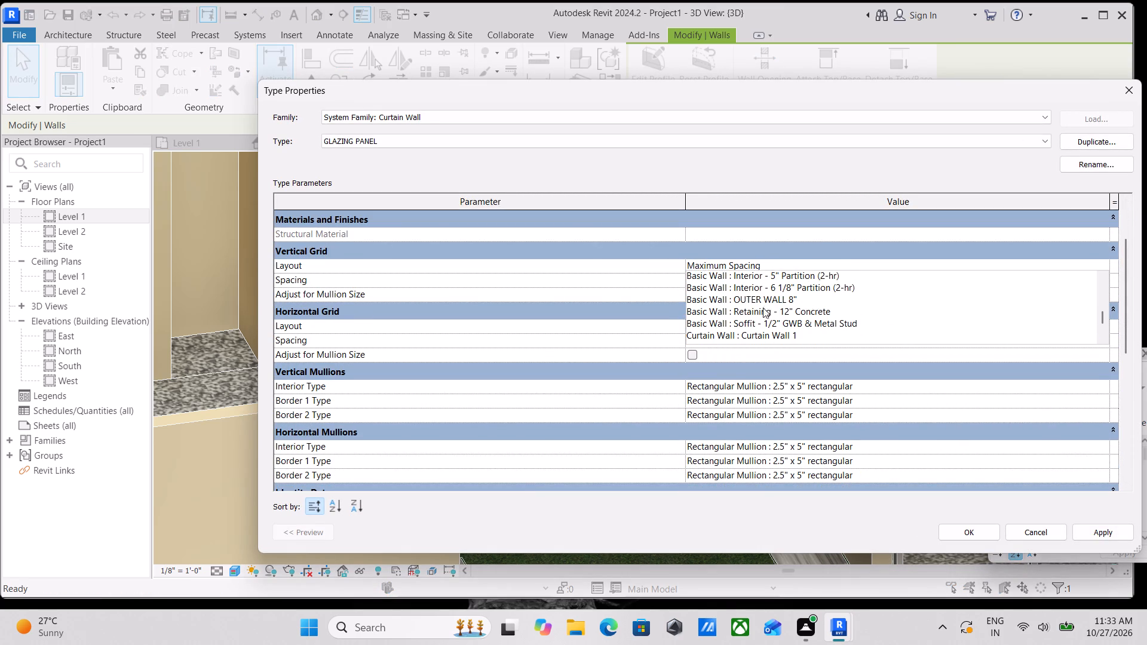
scroll(784, 302, "down", 3)
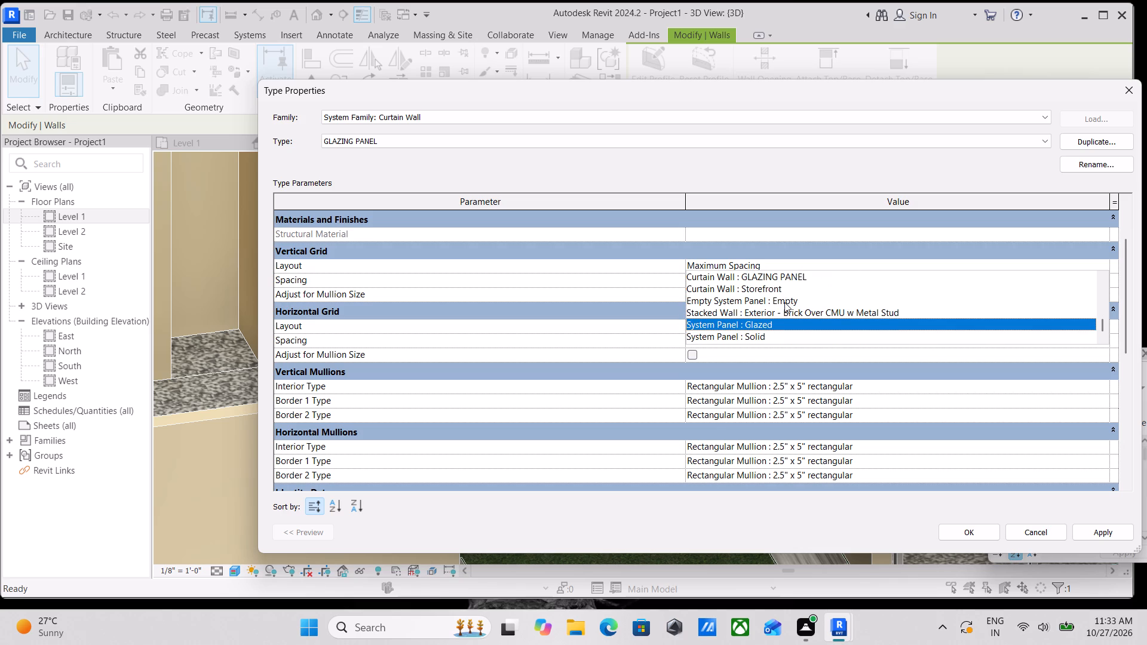
scroll(872, 321, "down", 1)
scroll(733, 337, "up", 1)
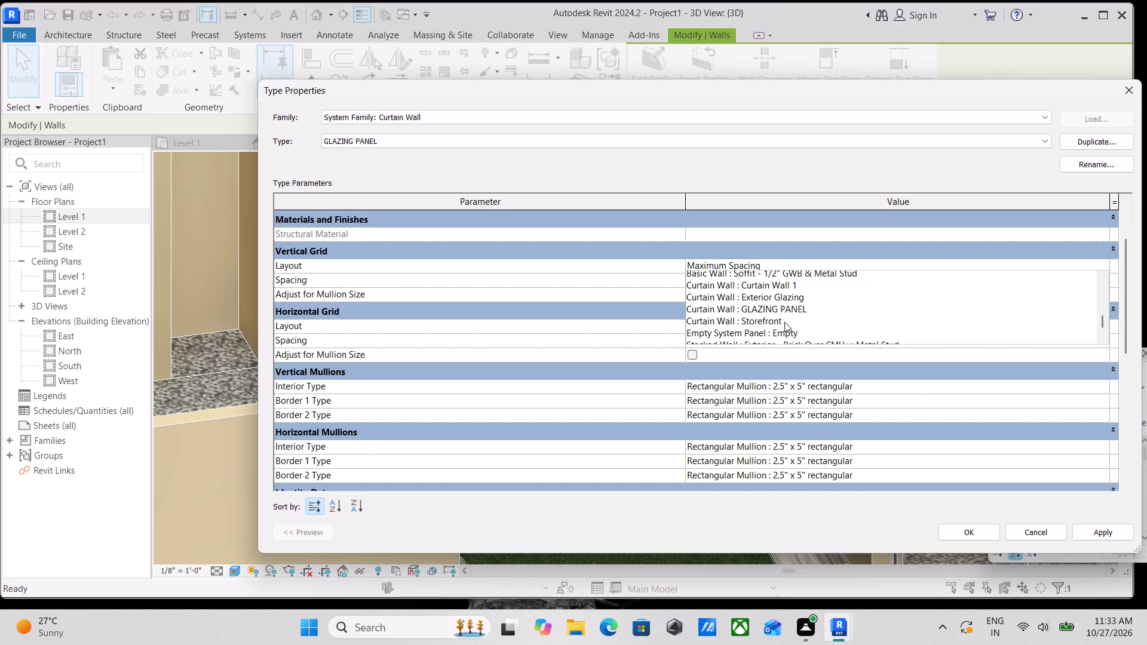
scroll(789, 320, "down", 1)
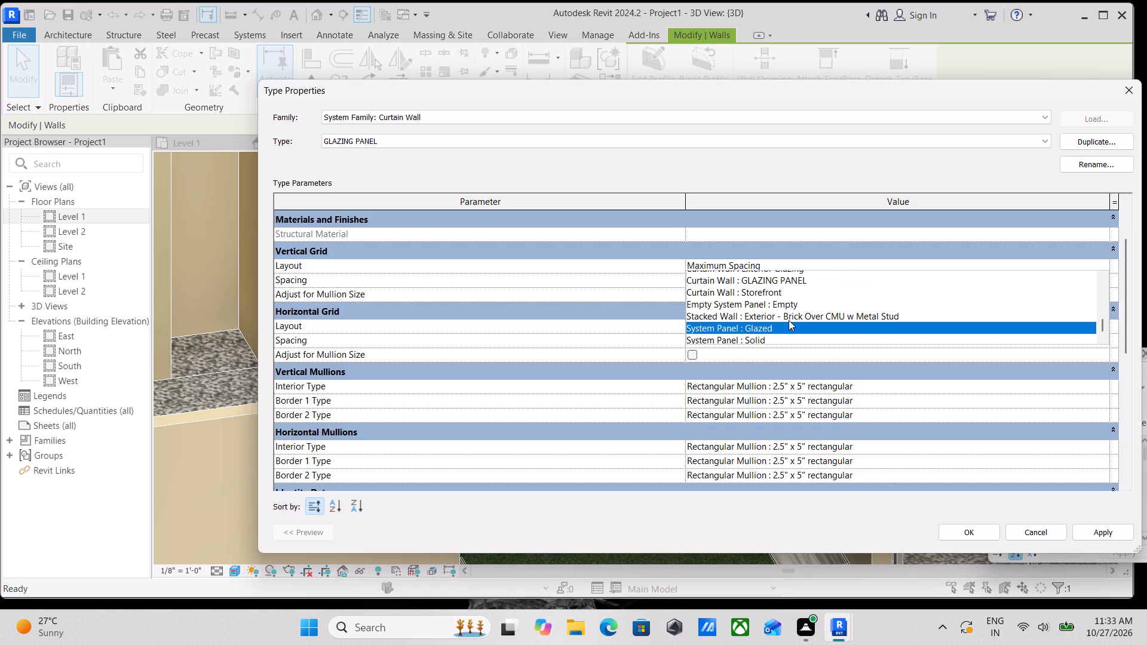
scroll(729, 330, "down", 2)
scroll(730, 330, "up", 1)
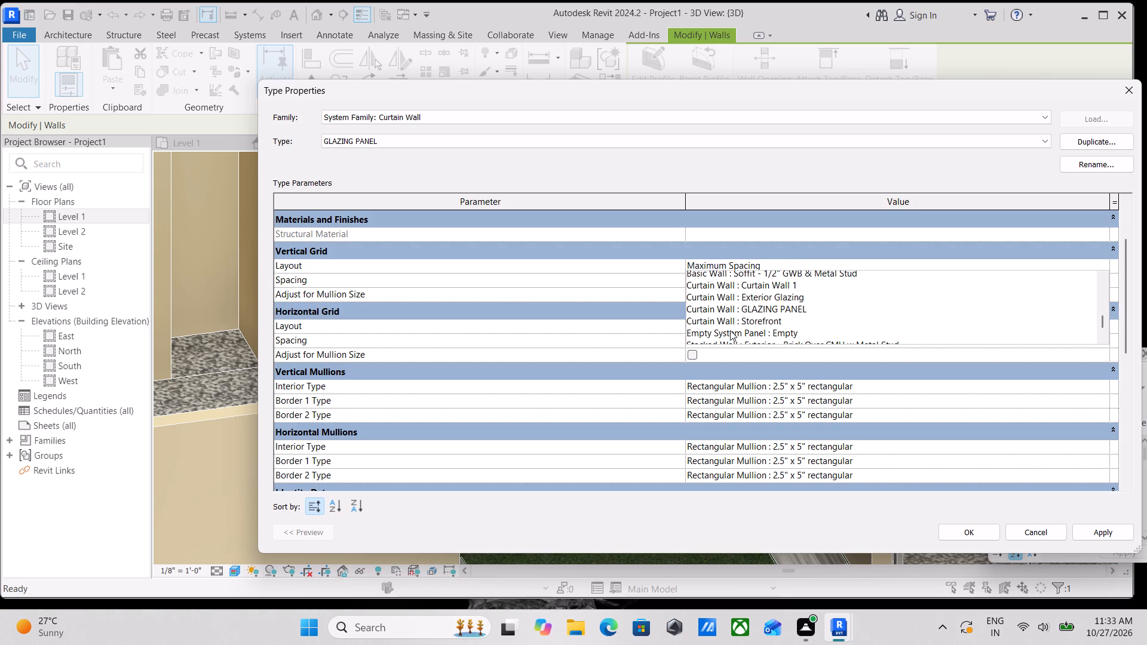
scroll(750, 317, "up", 1)
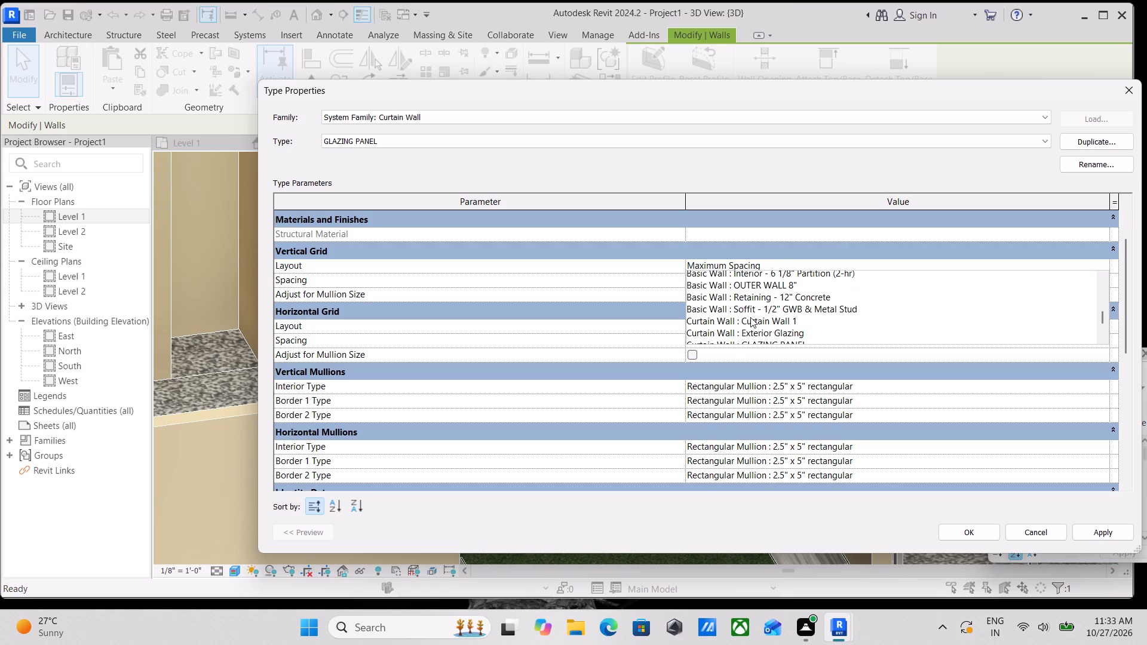
scroll(750, 317, "up", 1)
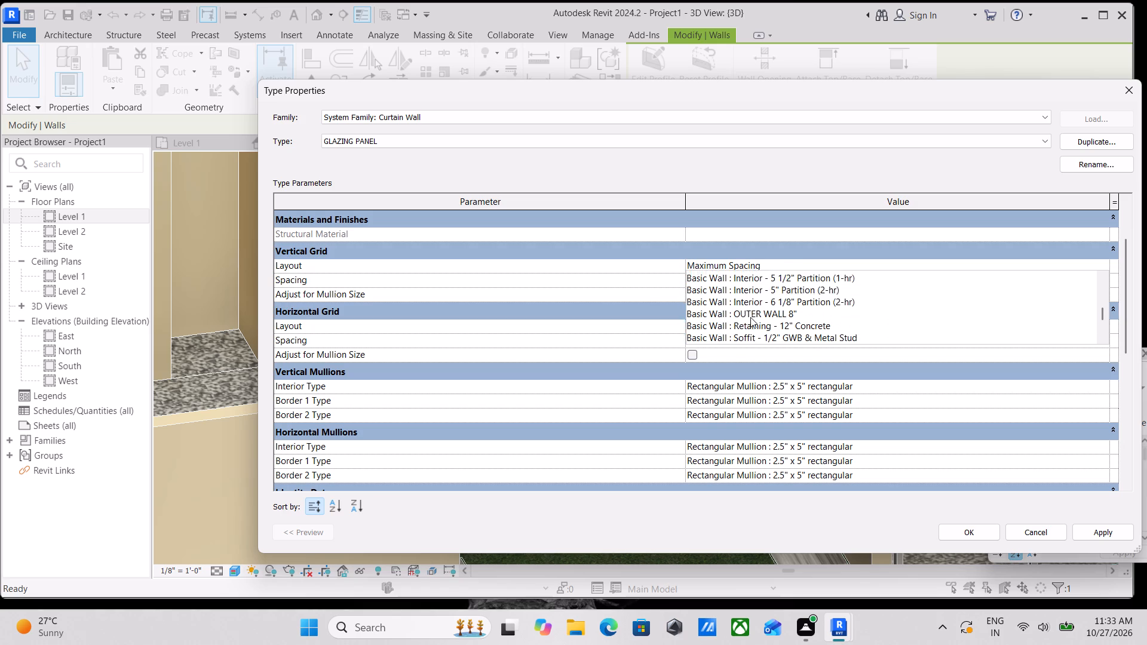
scroll(750, 317, "up", 13)
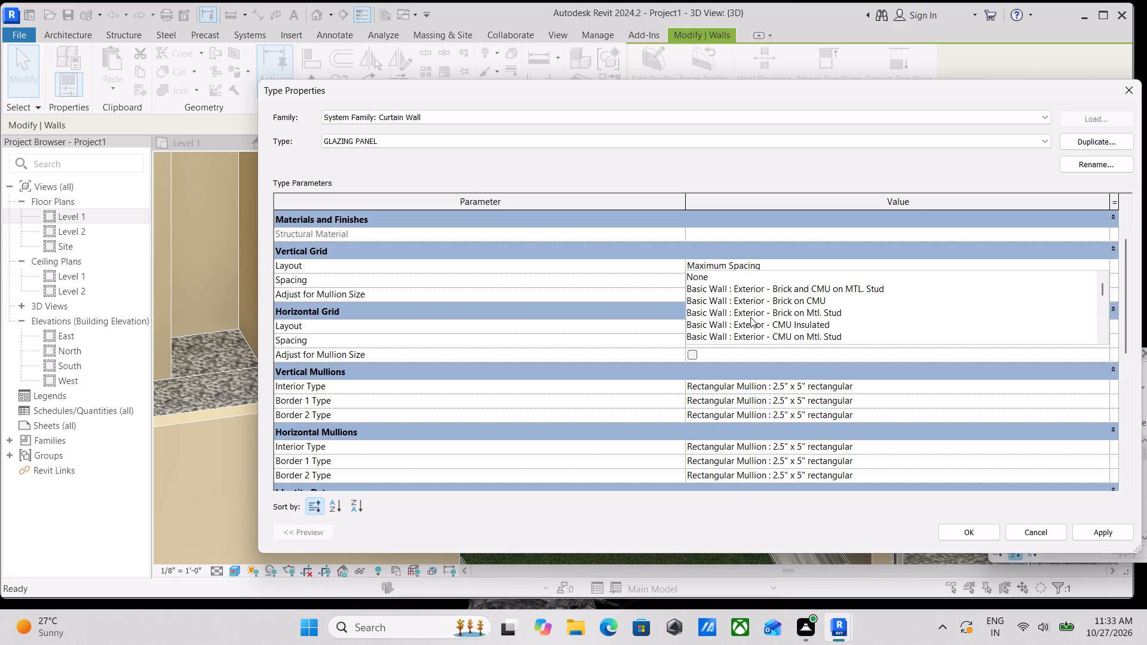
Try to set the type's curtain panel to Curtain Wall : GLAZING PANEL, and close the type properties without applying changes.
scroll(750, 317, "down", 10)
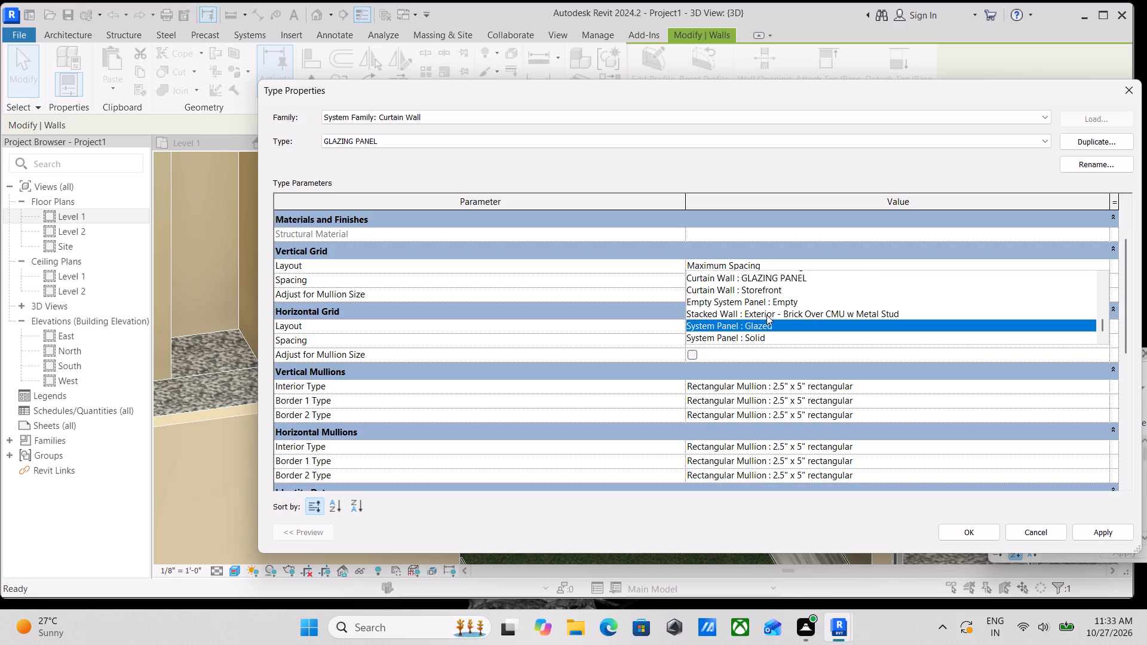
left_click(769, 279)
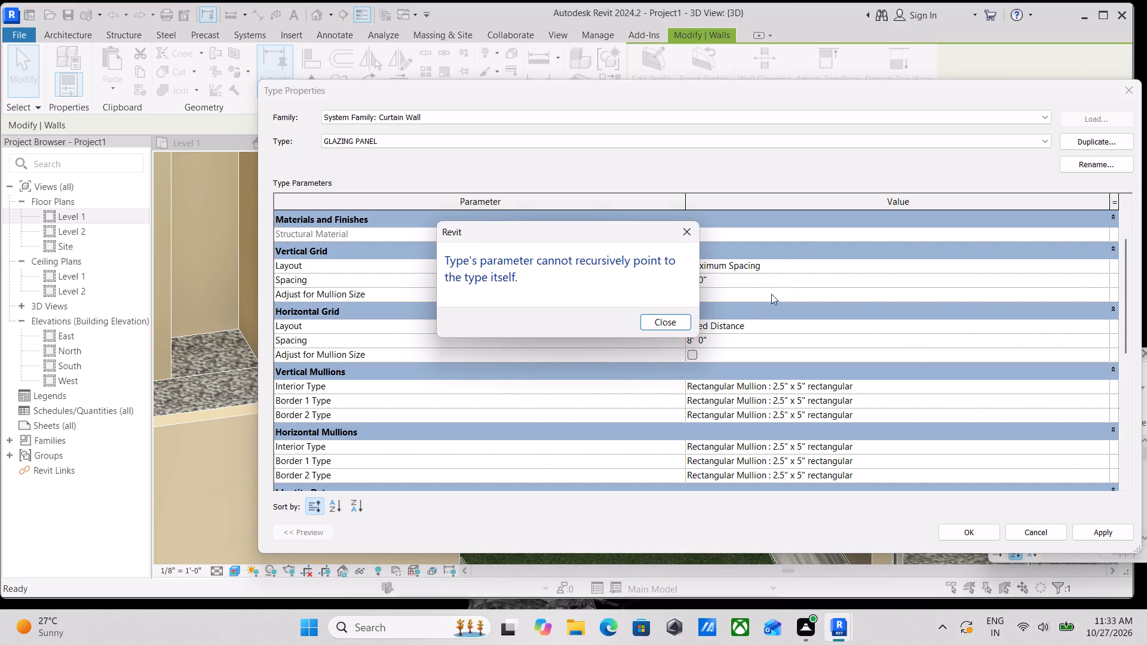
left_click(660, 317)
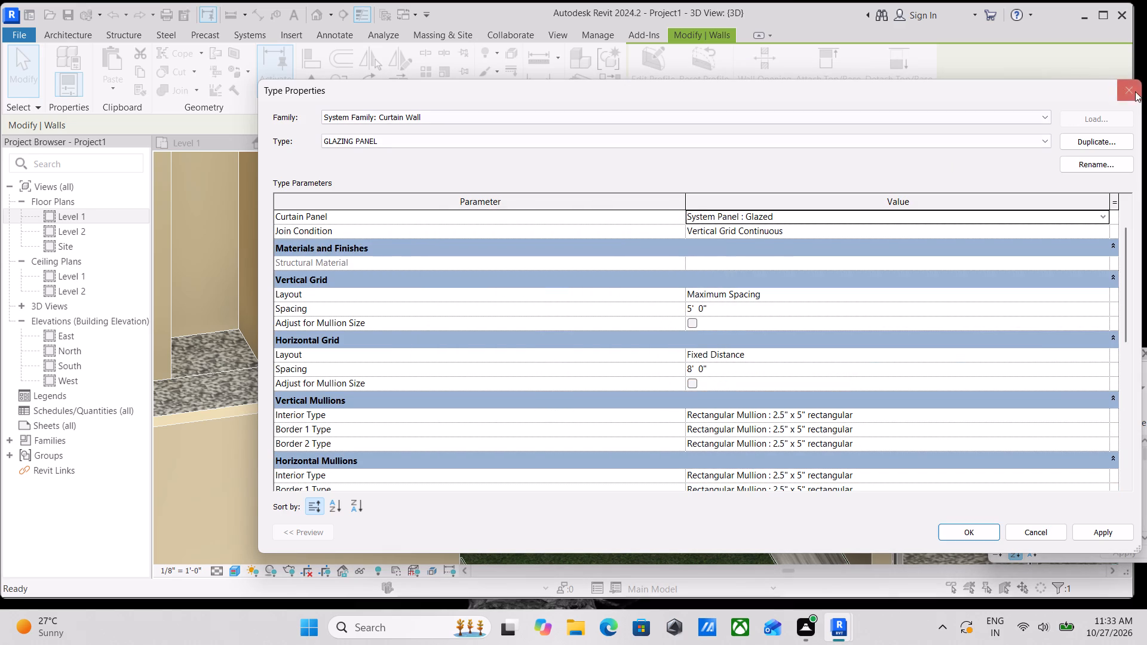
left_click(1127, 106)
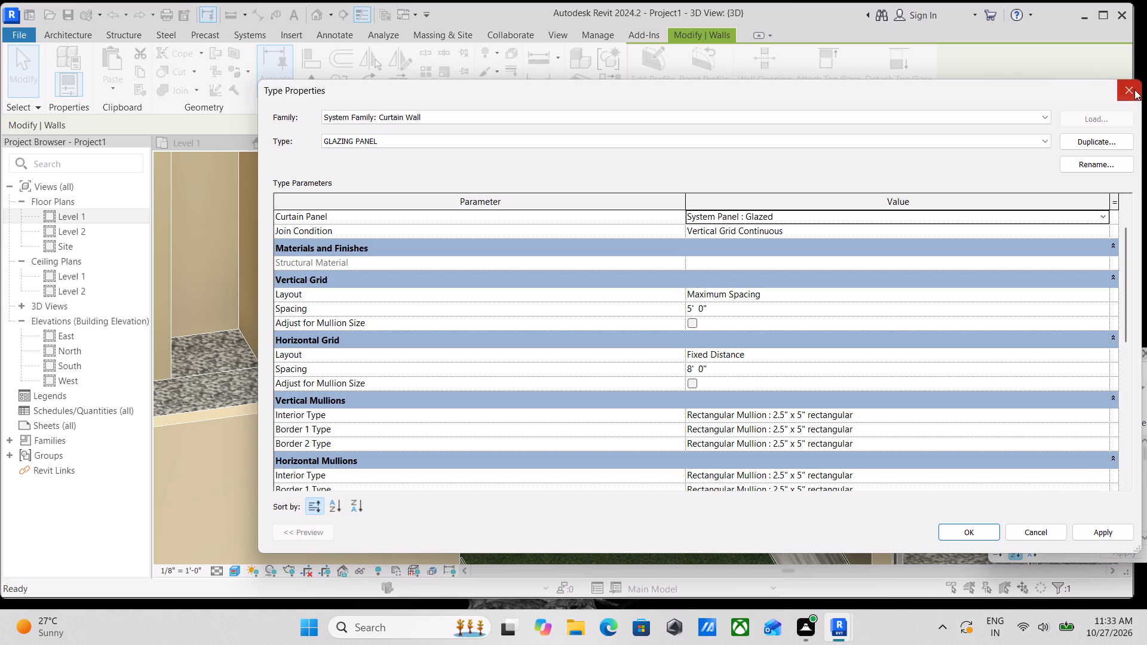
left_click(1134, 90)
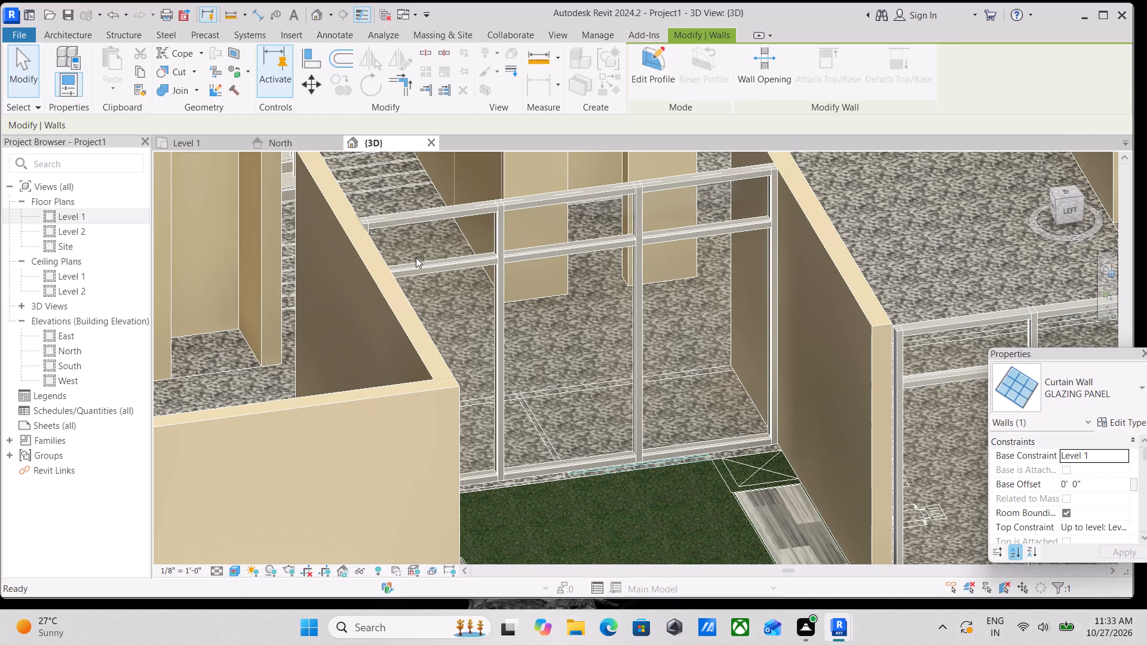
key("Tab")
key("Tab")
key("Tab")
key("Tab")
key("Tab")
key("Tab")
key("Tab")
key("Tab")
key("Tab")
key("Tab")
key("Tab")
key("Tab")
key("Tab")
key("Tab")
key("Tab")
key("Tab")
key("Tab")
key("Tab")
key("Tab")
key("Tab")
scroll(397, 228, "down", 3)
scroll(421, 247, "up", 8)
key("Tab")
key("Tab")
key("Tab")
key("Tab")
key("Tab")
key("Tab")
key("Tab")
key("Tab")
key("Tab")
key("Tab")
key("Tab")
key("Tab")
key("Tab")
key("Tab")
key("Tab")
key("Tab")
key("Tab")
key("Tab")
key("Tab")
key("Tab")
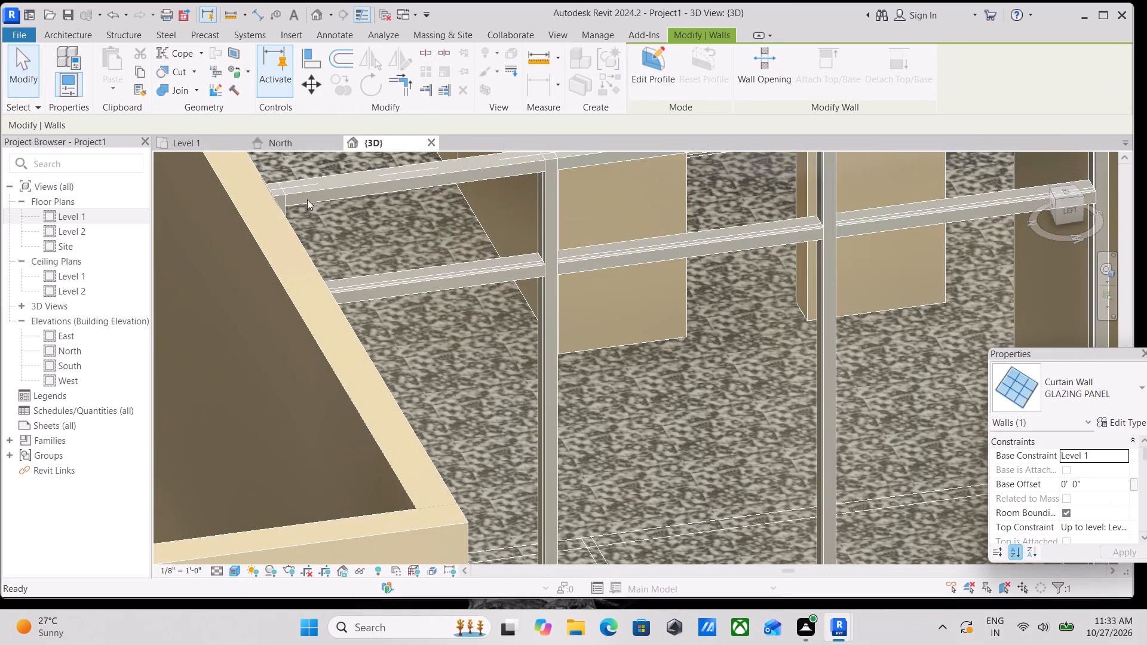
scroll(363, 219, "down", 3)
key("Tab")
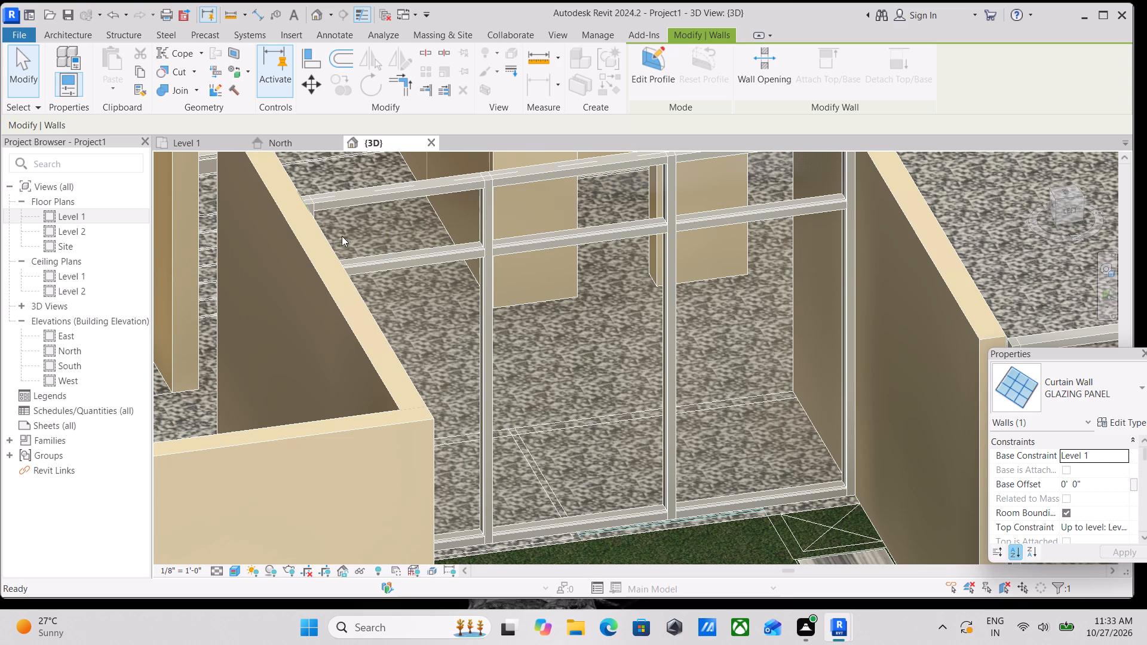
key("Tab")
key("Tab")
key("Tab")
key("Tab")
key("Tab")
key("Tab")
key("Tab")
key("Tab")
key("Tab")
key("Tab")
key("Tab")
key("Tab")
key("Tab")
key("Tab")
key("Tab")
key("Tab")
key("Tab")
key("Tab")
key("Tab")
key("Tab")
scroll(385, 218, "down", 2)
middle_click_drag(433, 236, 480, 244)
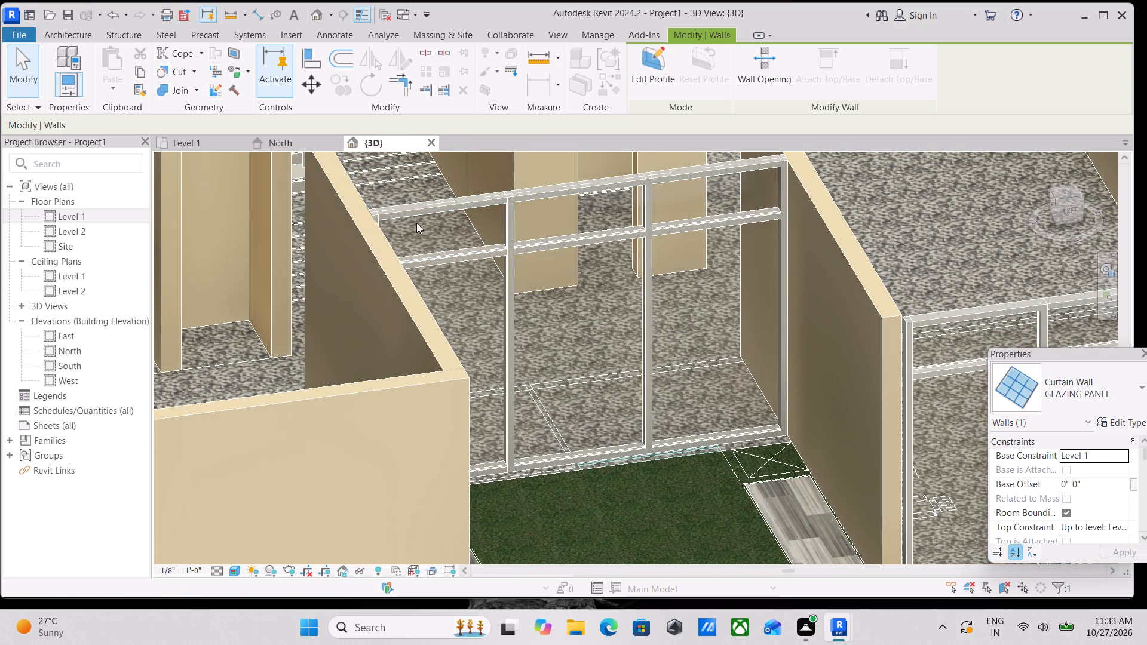
Select the landscape court's curtain wall and look through the available wall types, keeping GLAZING PANEL.
left_click(409, 222)
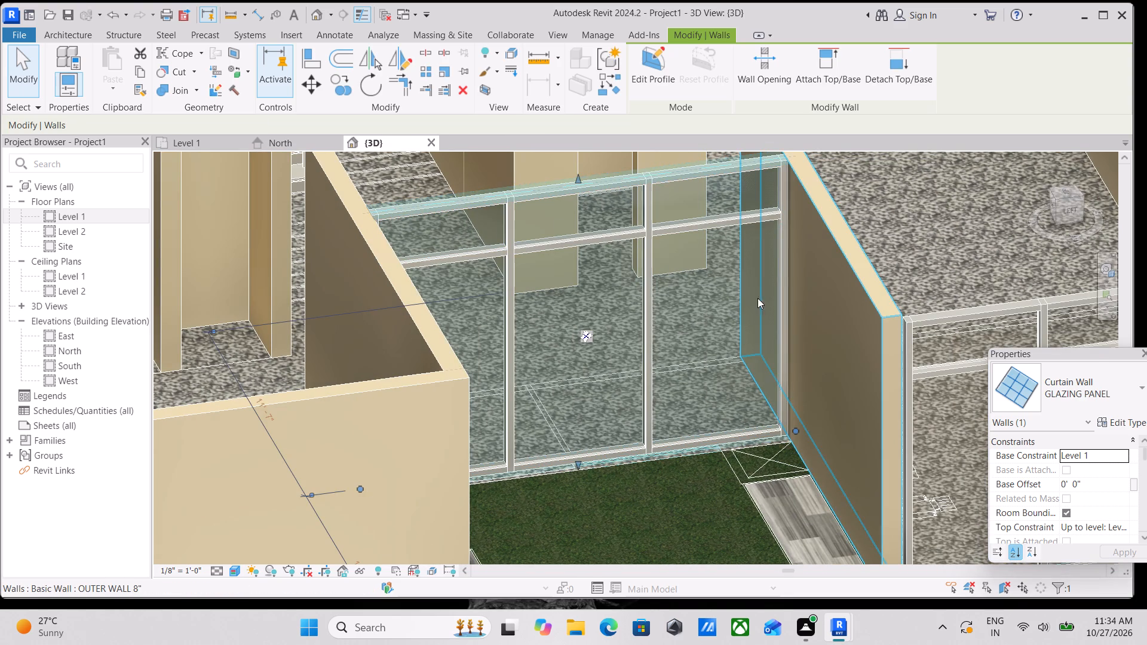
left_click(1142, 407)
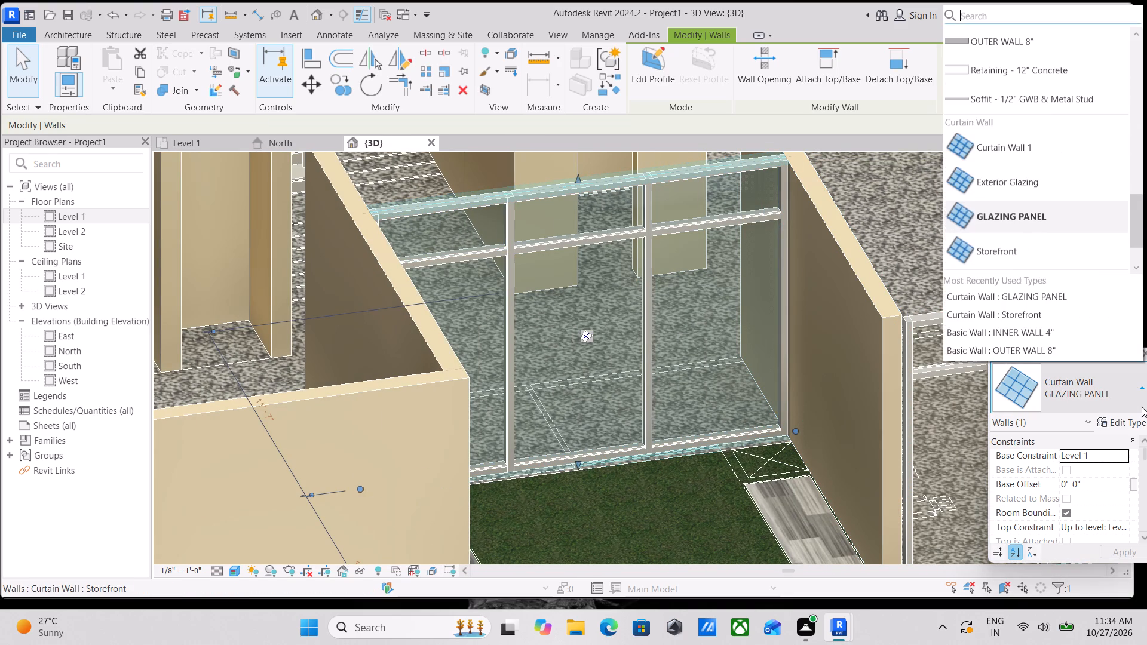
scroll(1004, 287, "down", 2)
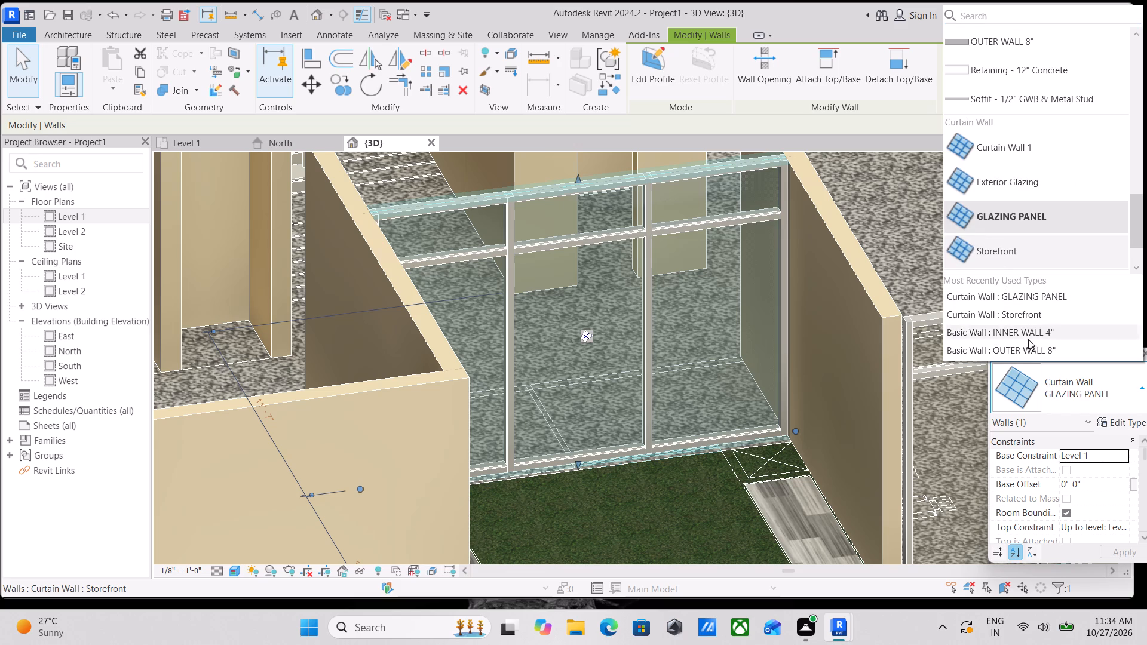
scroll(1031, 300, "up", 1)
scroll(1020, 220, "up", 1)
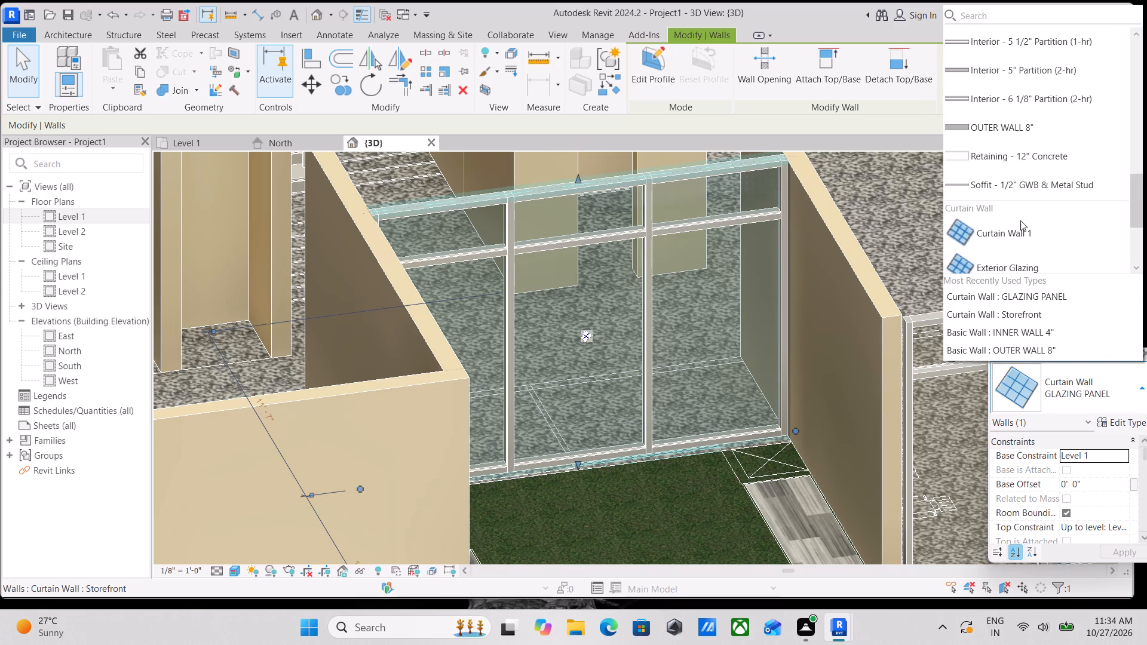
scroll(1020, 220, "up", 7)
scroll(1021, 220, "down", 10)
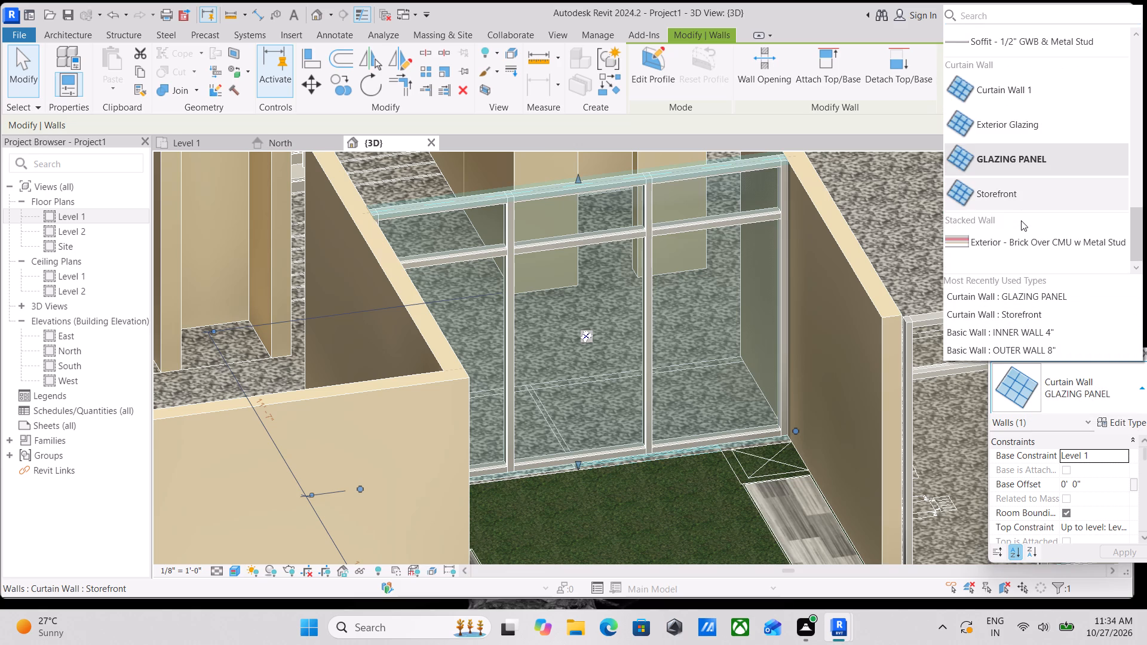
scroll(1021, 226, "down", 3)
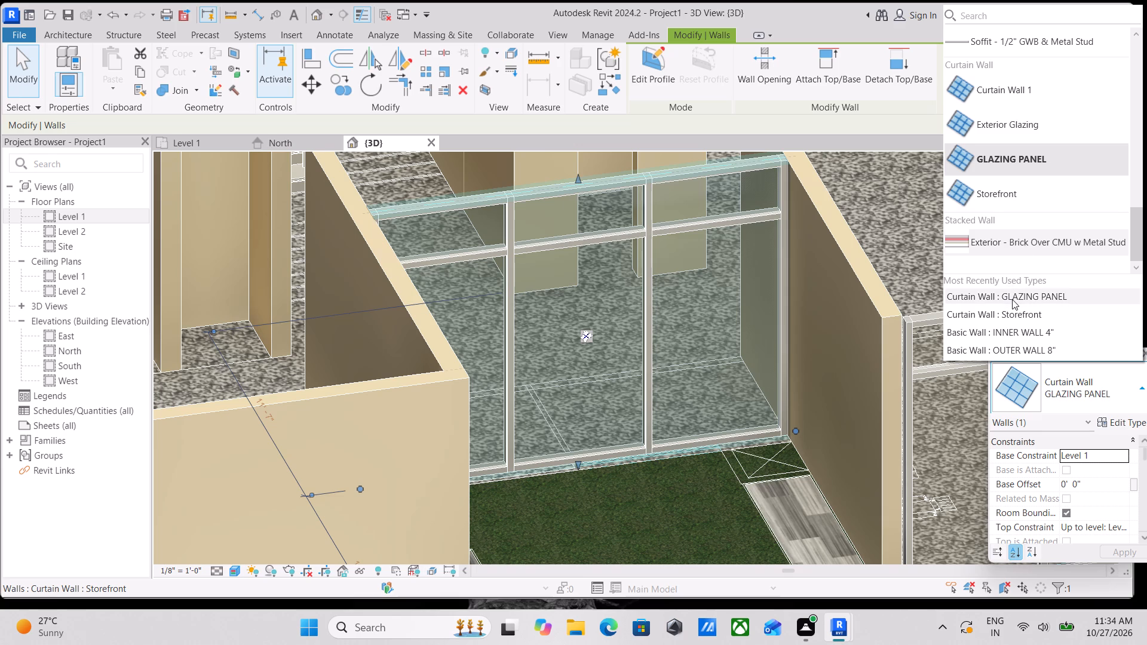
left_click(1012, 299)
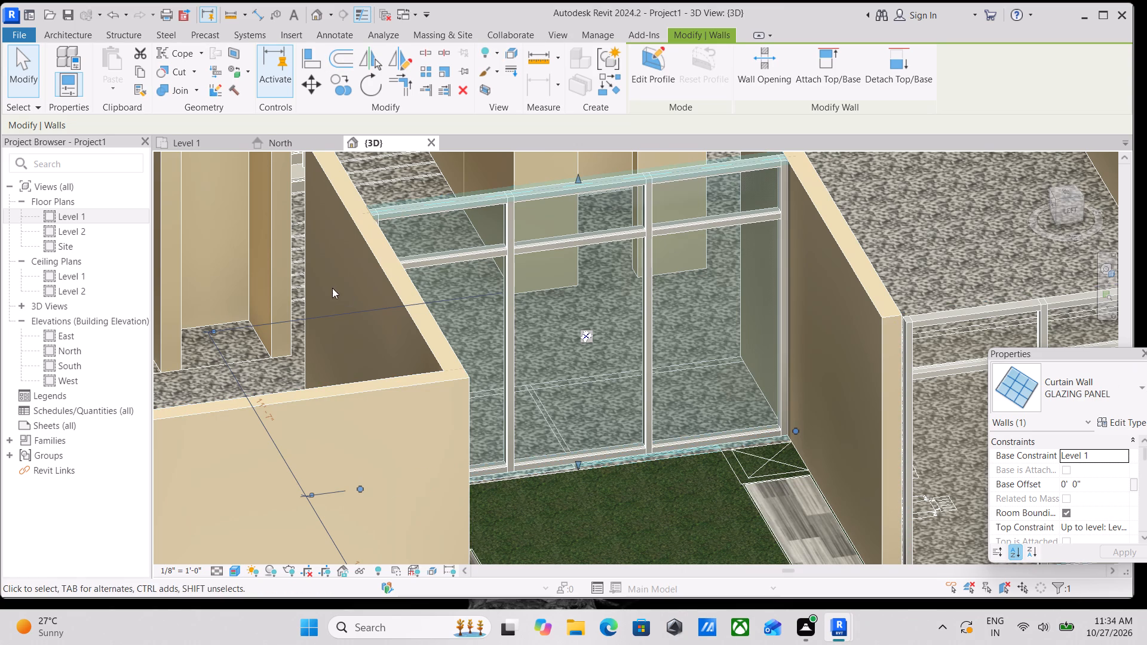
Load the Curtain double family again from the Curtain Wall Panels folder.
left_click(291, 38)
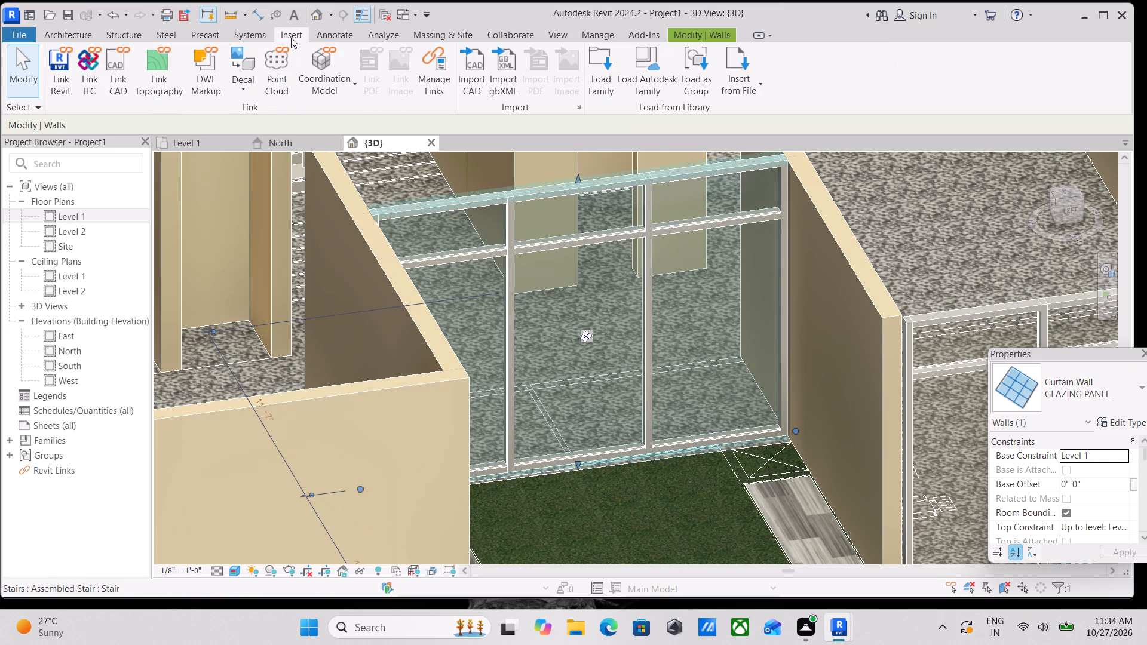
left_click(593, 62)
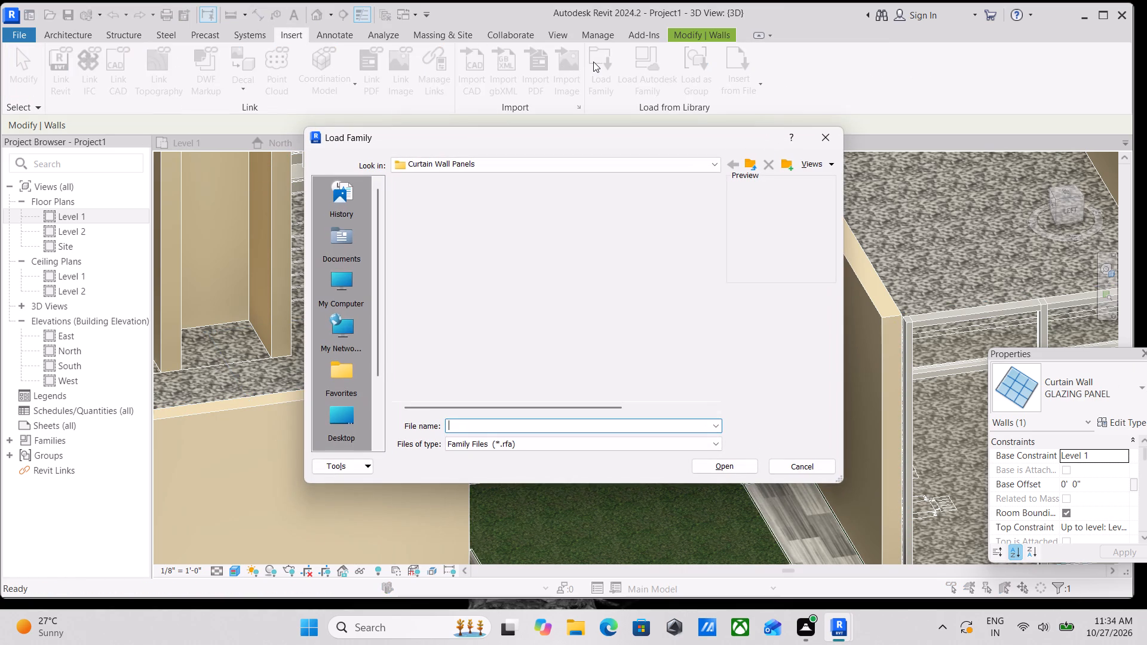
left_click(473, 222)
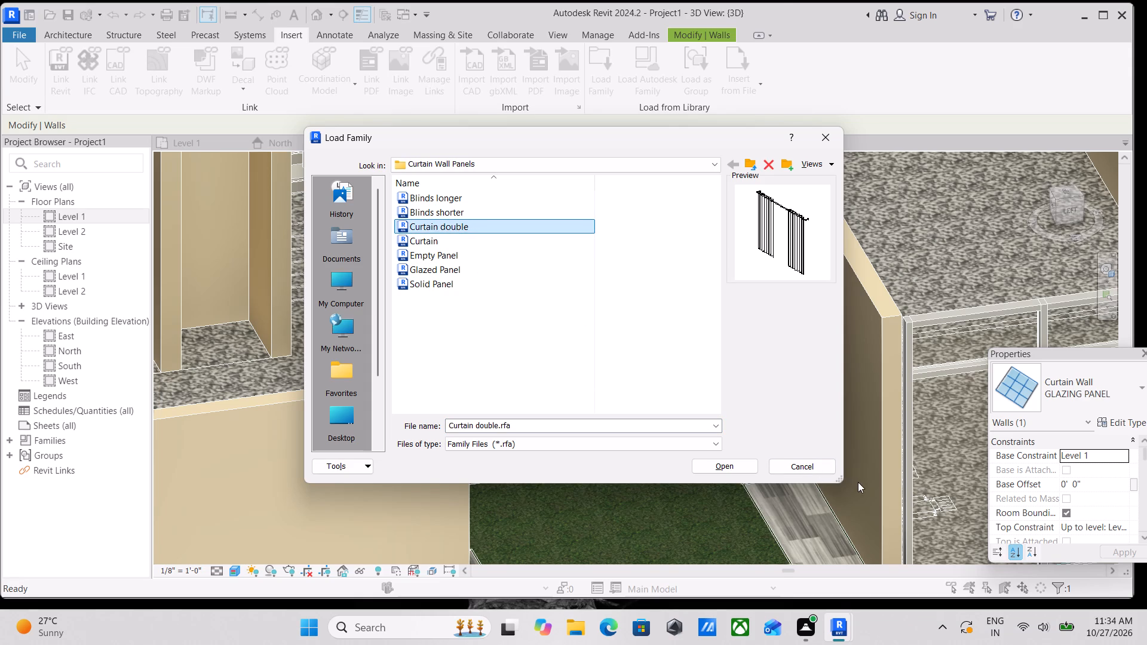
left_click(723, 466)
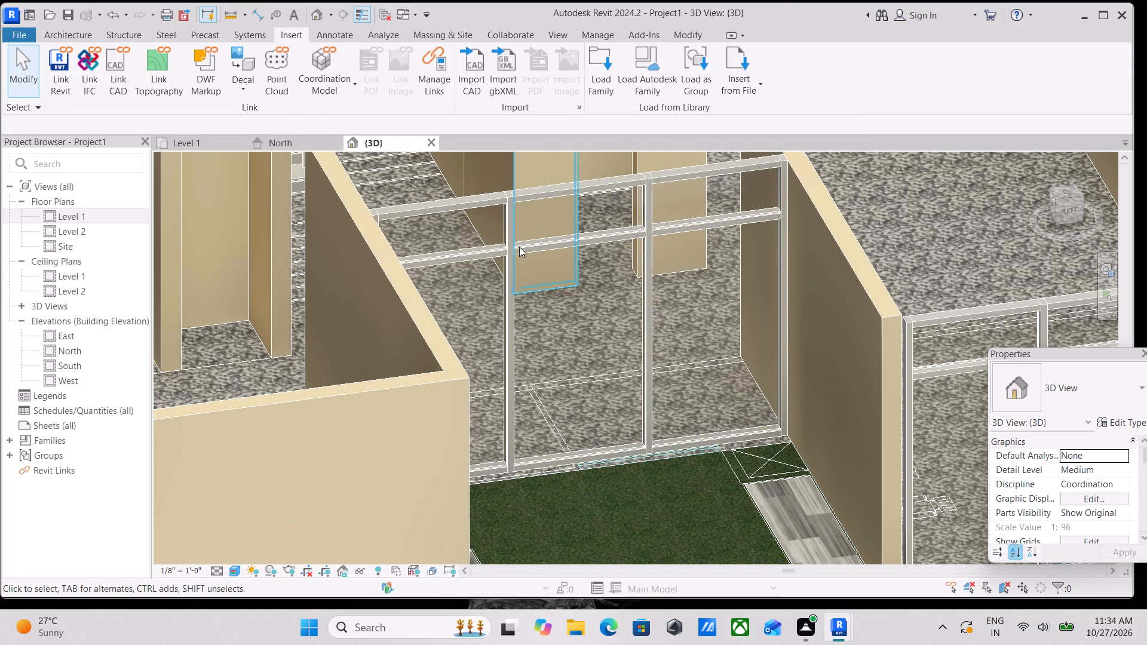
Place a Curtain double component on Level 1 in the landscape court, beside the outer wall at the end of the glazing.
left_click(65, 33)
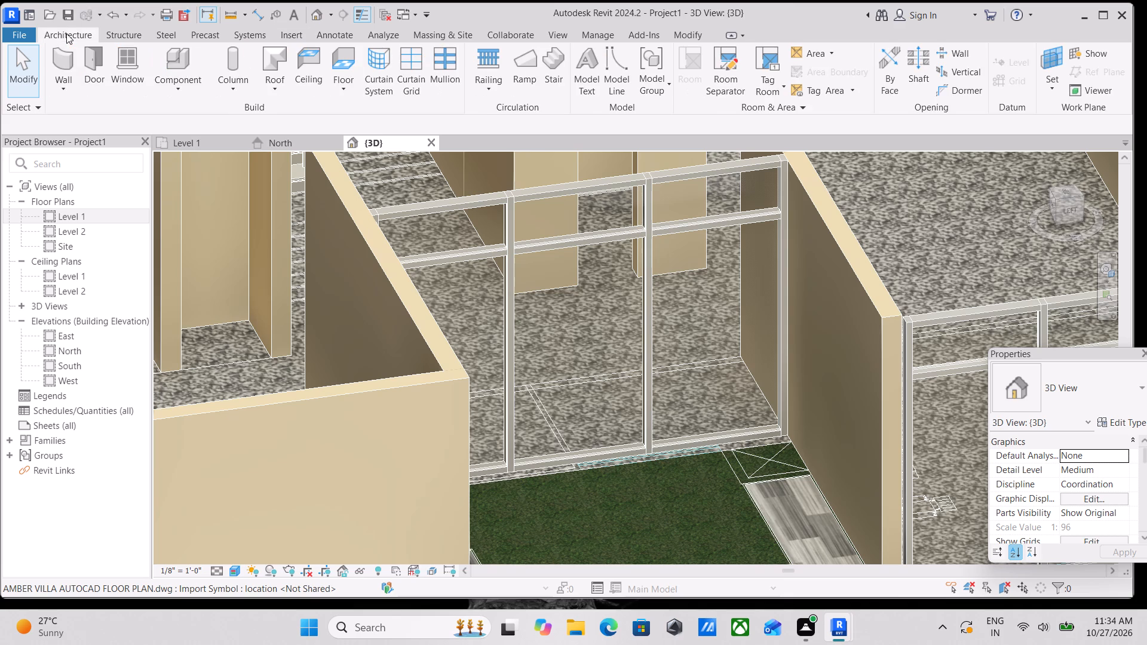
left_click(153, 83)
left_click(205, 125)
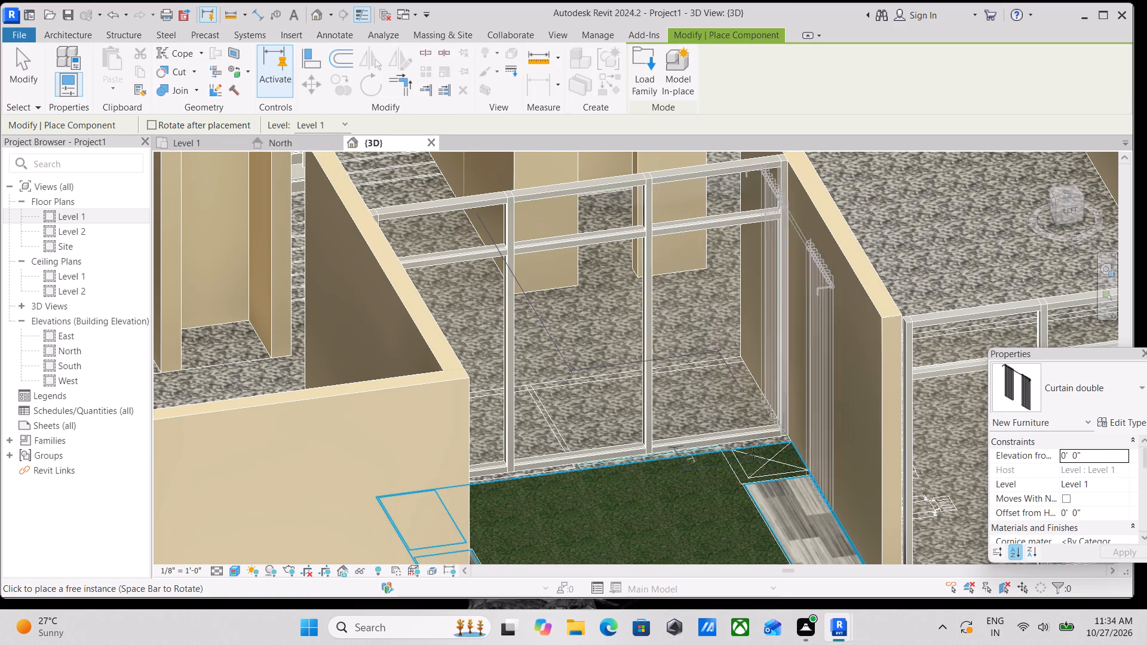
scroll(691, 441, "down", 3)
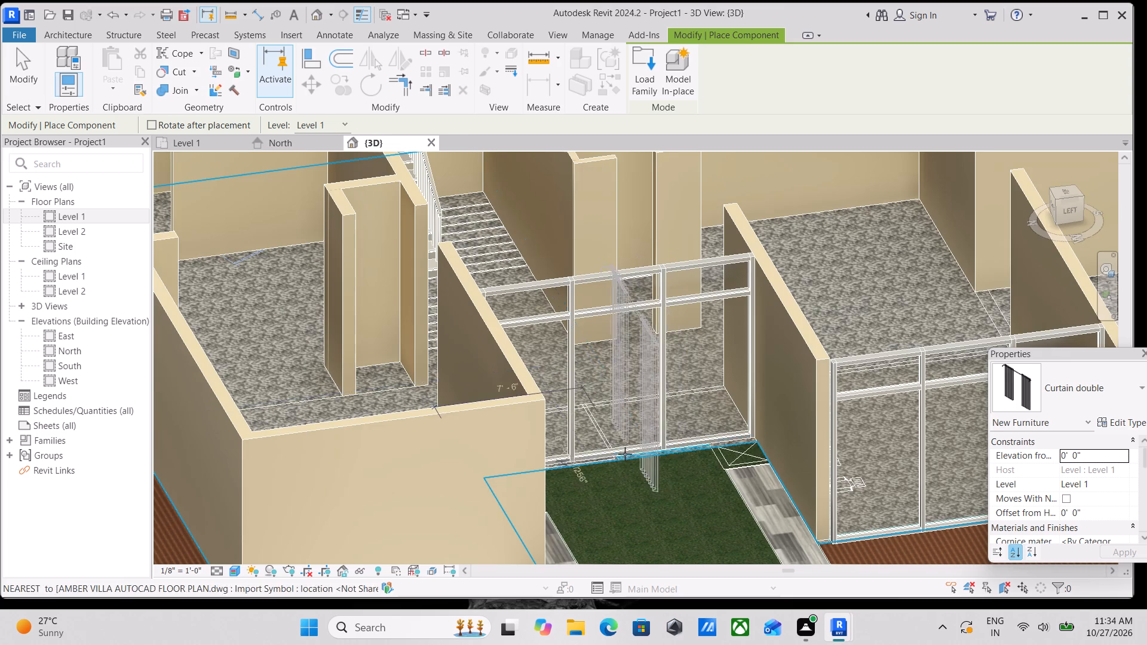
scroll(622, 456, "up", 3)
scroll(631, 375, "down", 1)
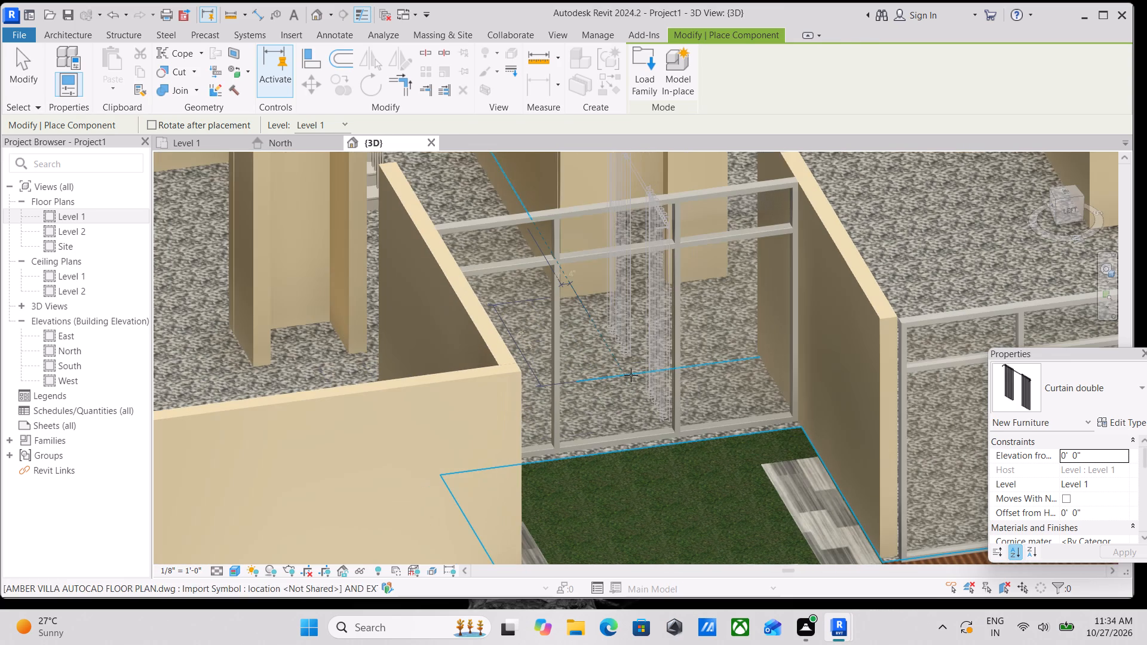
scroll(654, 328, "down", 2)
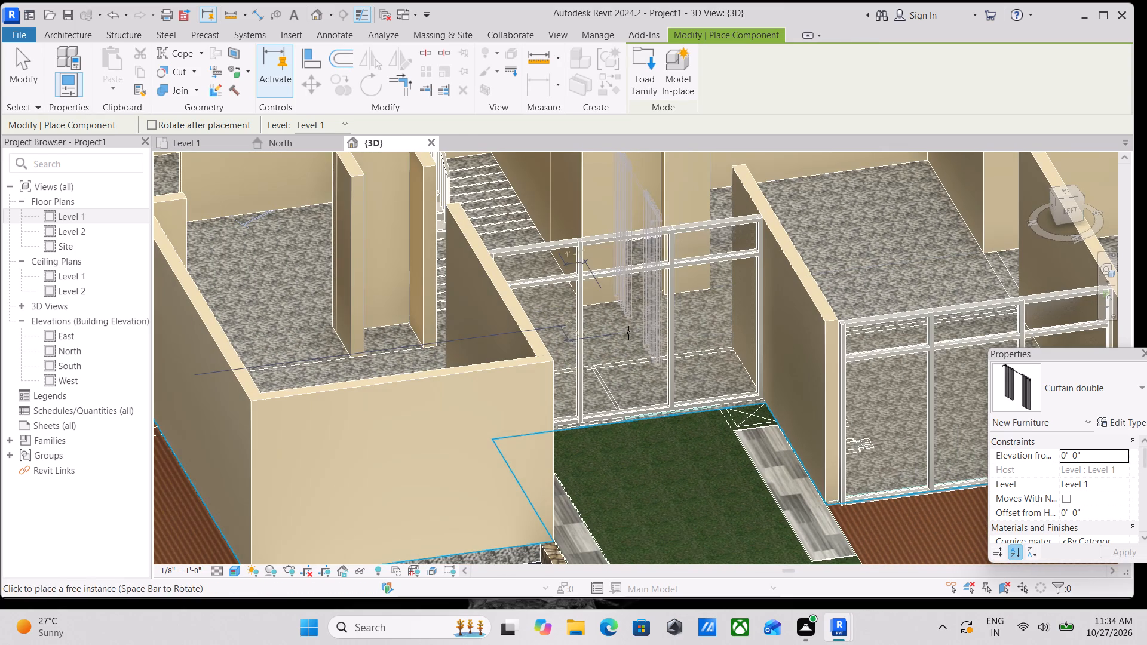
scroll(668, 394, "up", 3)
left_click(788, 454)
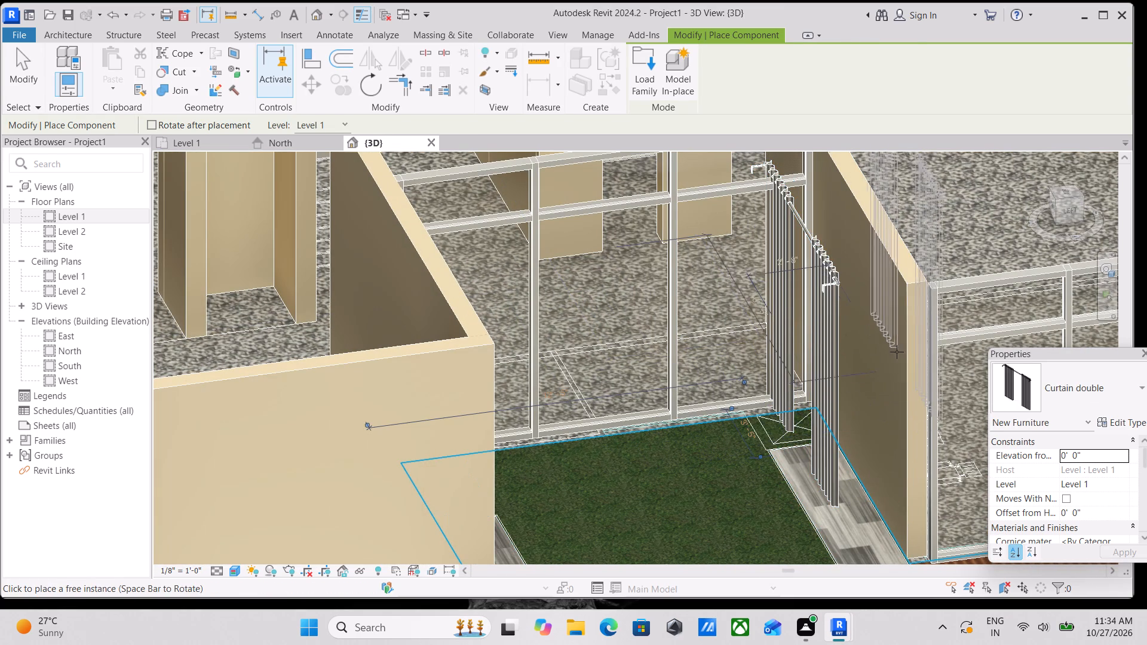
key("Escape")
scroll(805, 310, "up", 3)
key("Escape")
key("Escape")
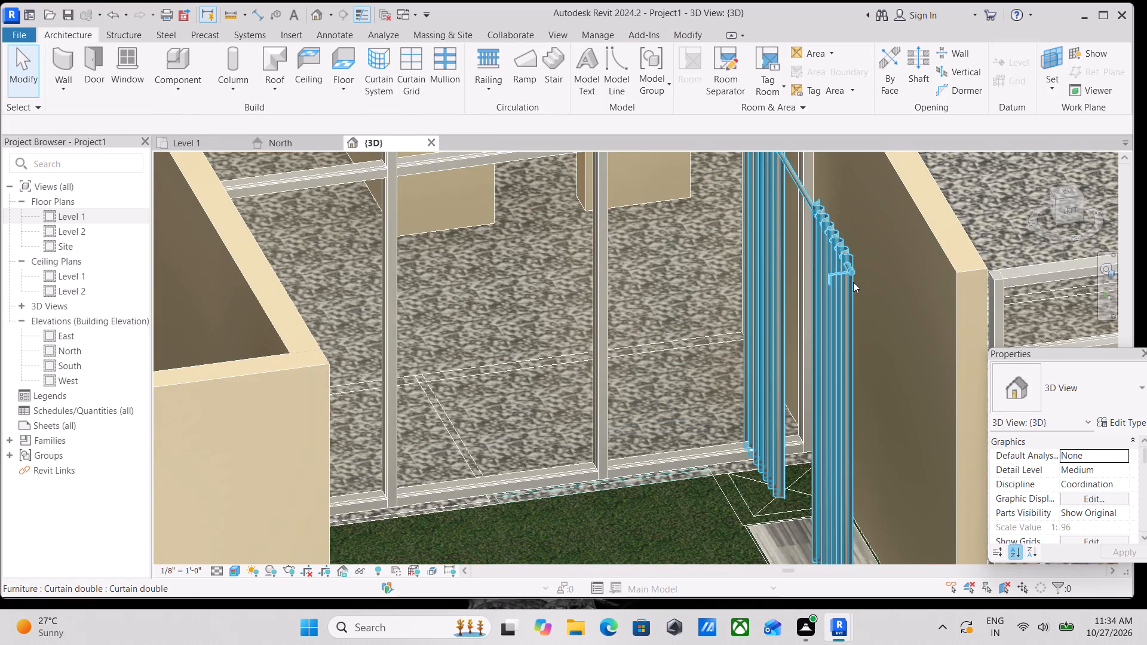
Select the placed double curtain and examine its available types, type properties and position beside the glazing.
left_click(853, 282)
left_click(1115, 392)
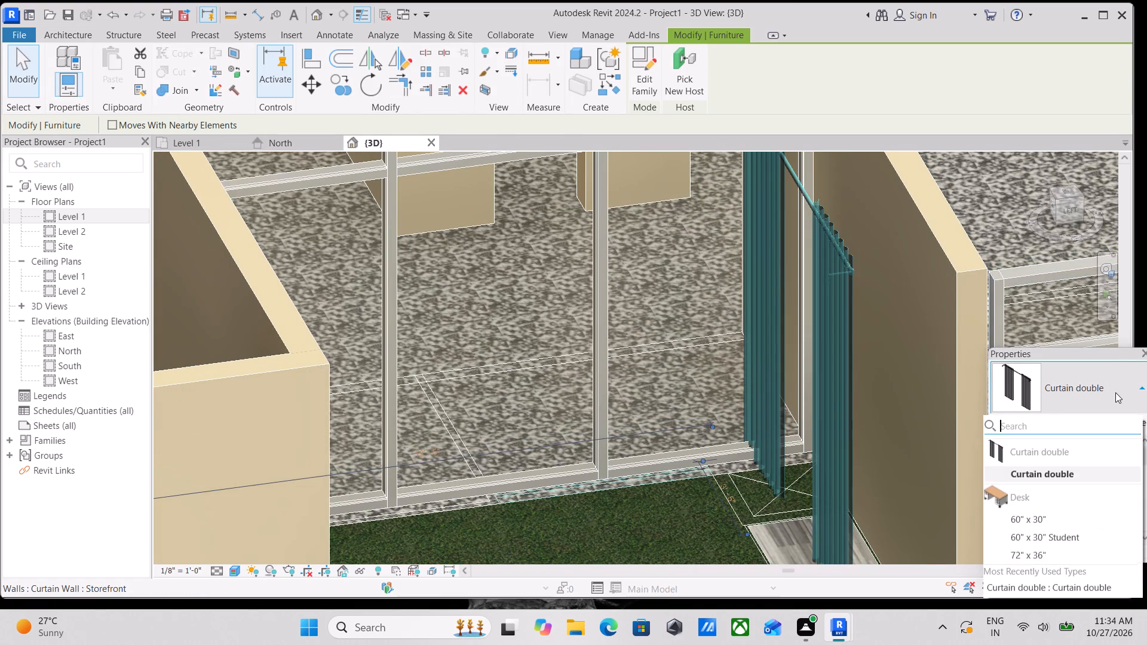
left_click(1115, 392)
left_click(1124, 423)
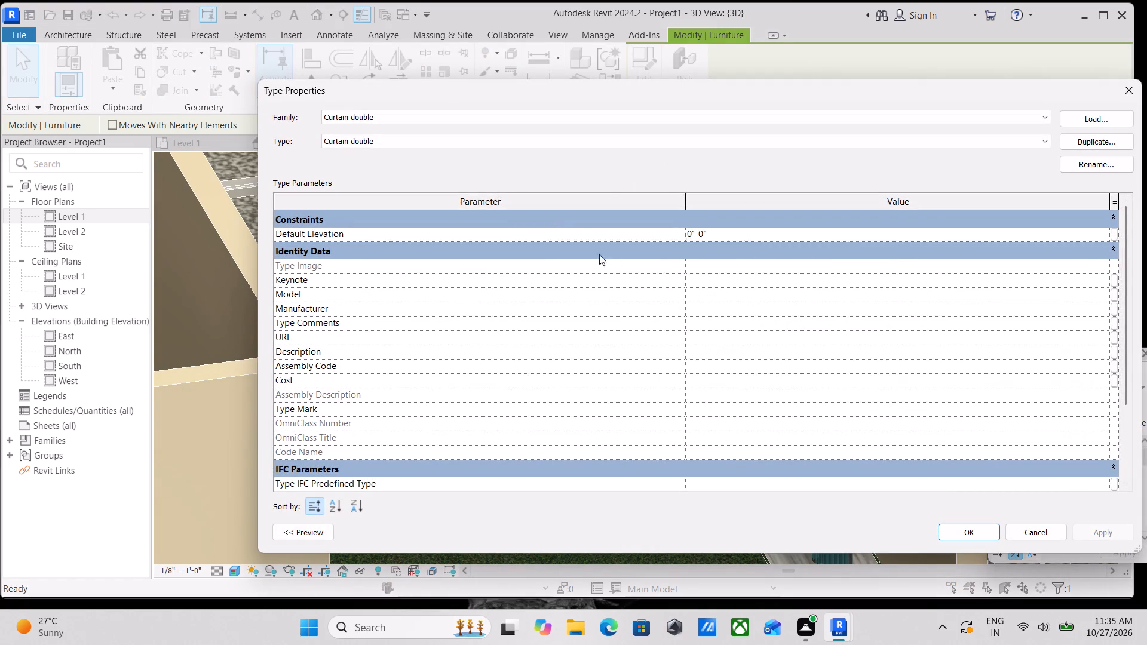
scroll(482, 323, "down", 3)
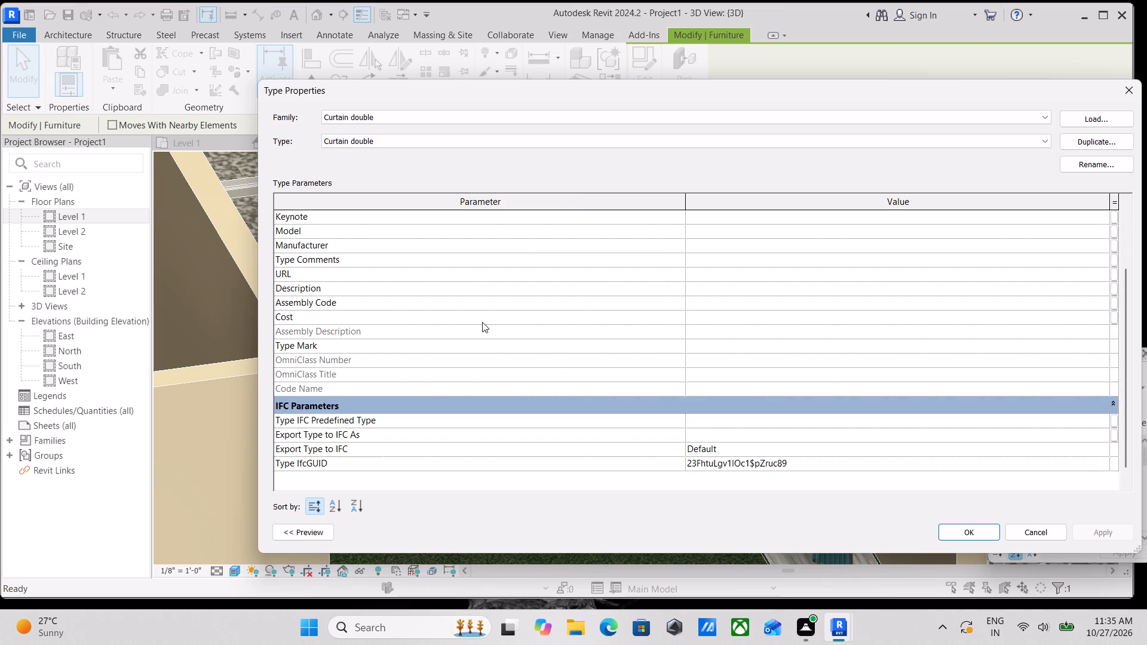
scroll(482, 322, "up", 3)
scroll(483, 321, "down", 6)
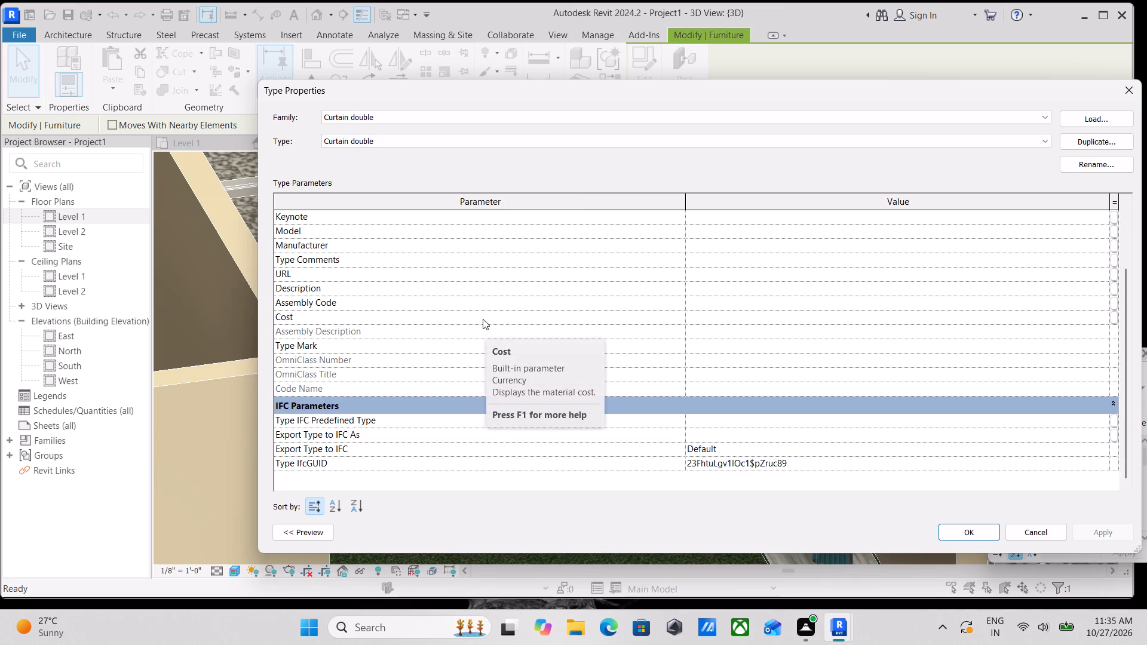
scroll(483, 319, "up", 2)
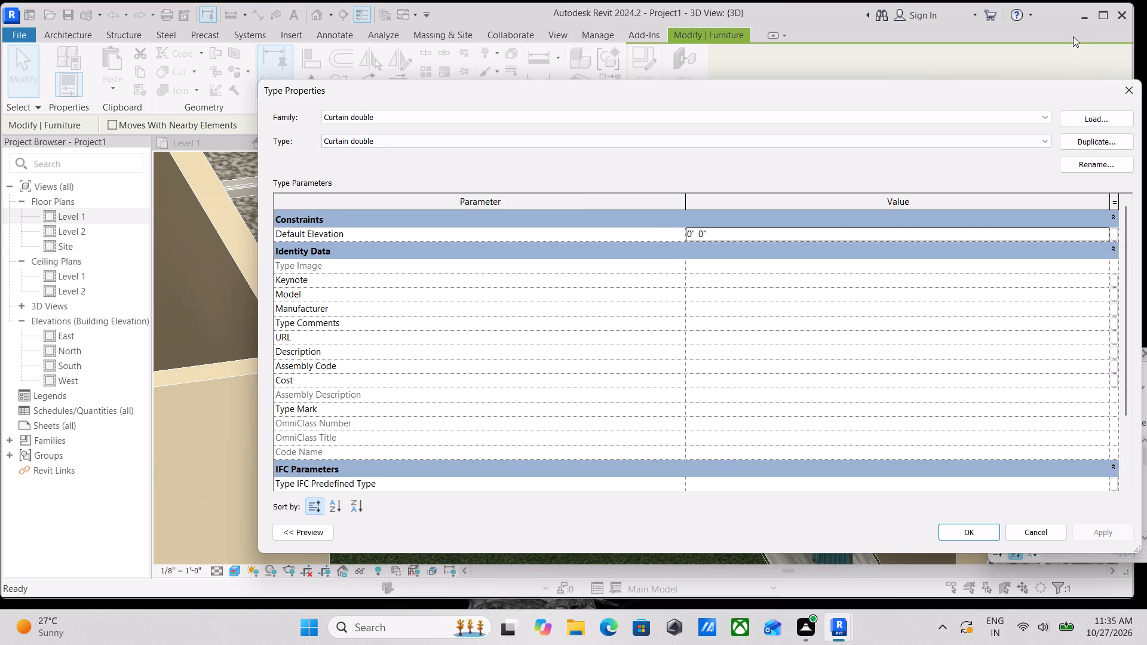
left_click(1130, 93)
left_click(834, 245)
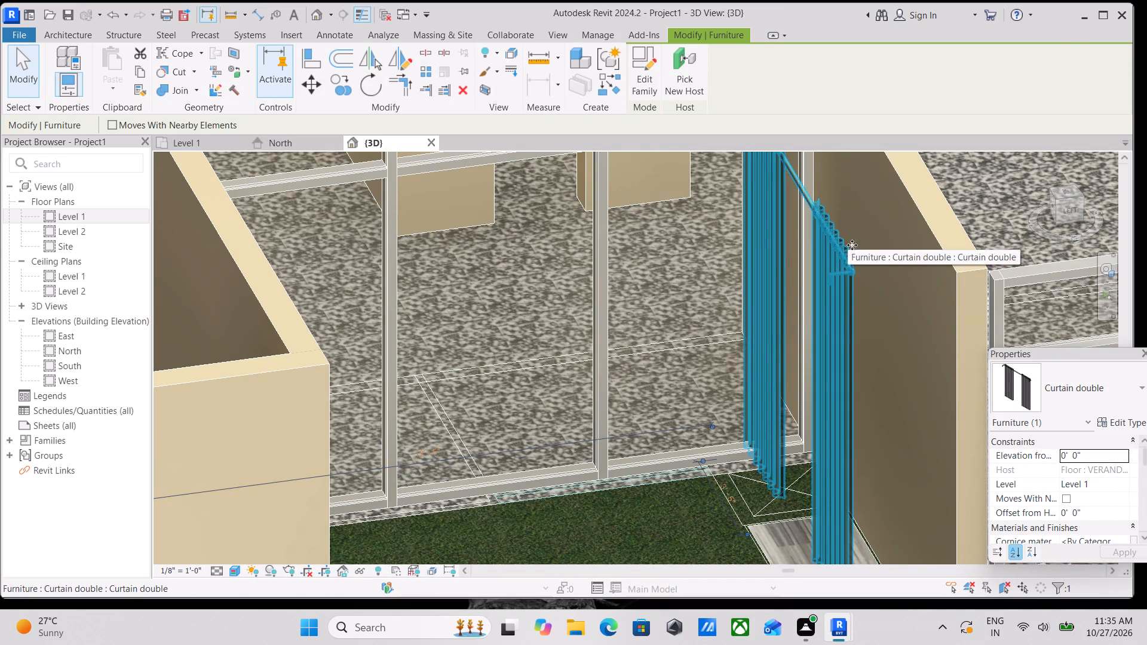
scroll(857, 248, "down", 2)
middle_click_drag(857, 248, 794, 291)
scroll(808, 278, "down", 4)
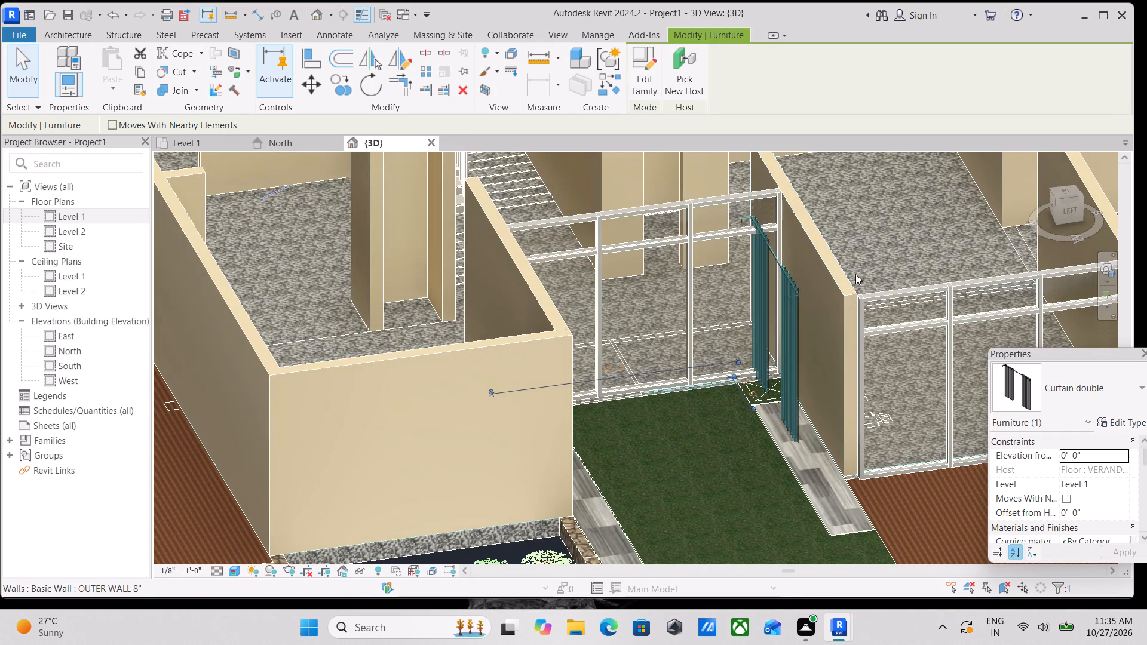
Nudge the double curtain away from the glazing and sideways onto the lawn, clear of the outer wall.
key("Down")
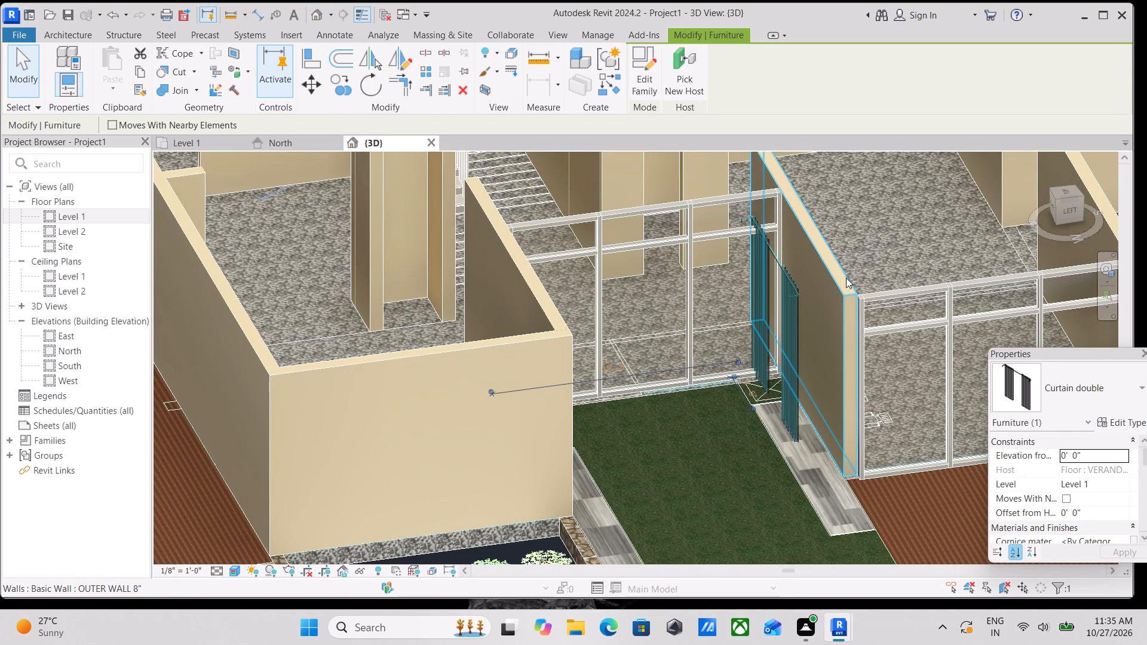
key("Down")
key("Down")
key("Down")
key("Down")
key("Down")
key("Down")
key("Down")
key("Down")
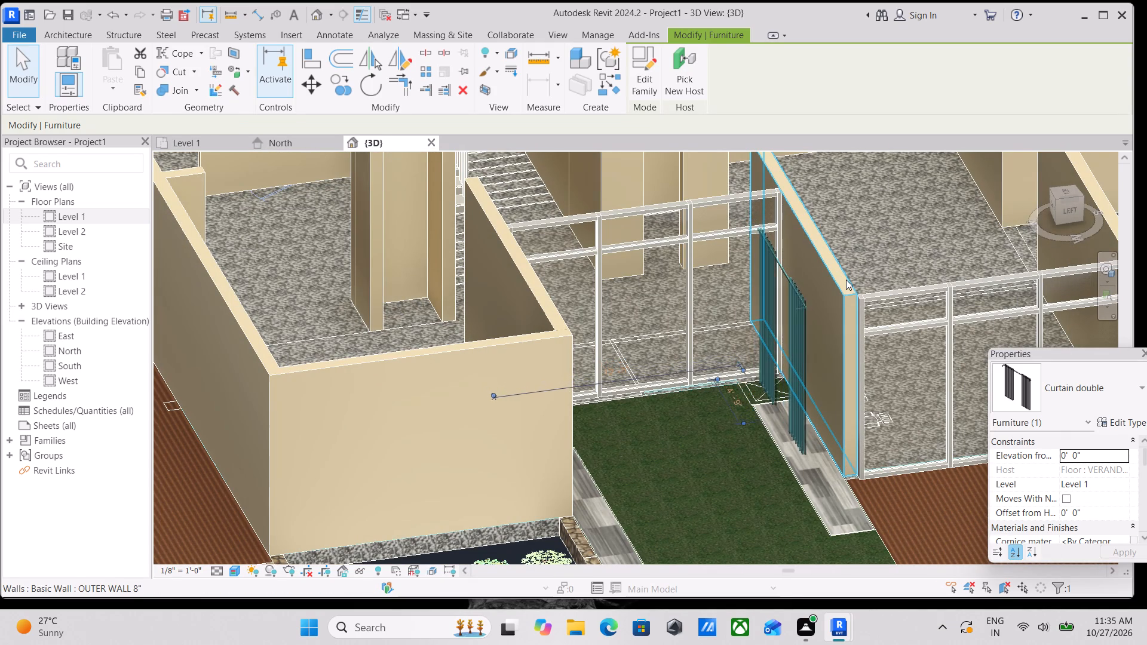
key("Down")
key("Down")
key("Down")
key("Down")
key("Right")
key("Right")
key("Right")
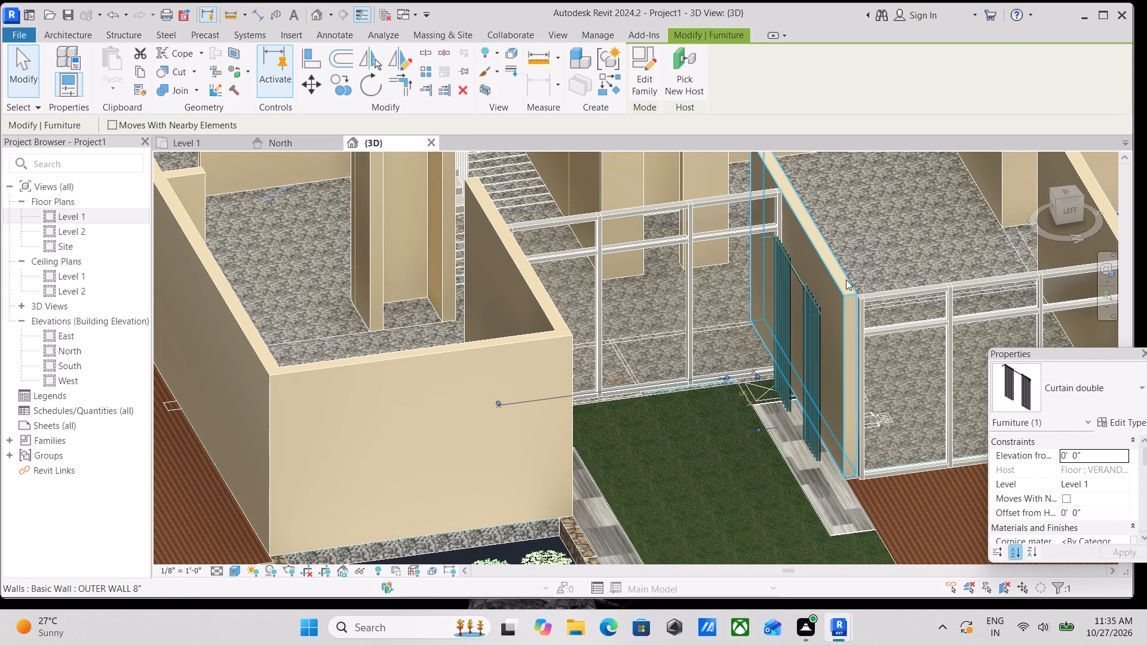
key("Right")
key("Right")
key("Right")
key("Right")
key("Right")
key("Right")
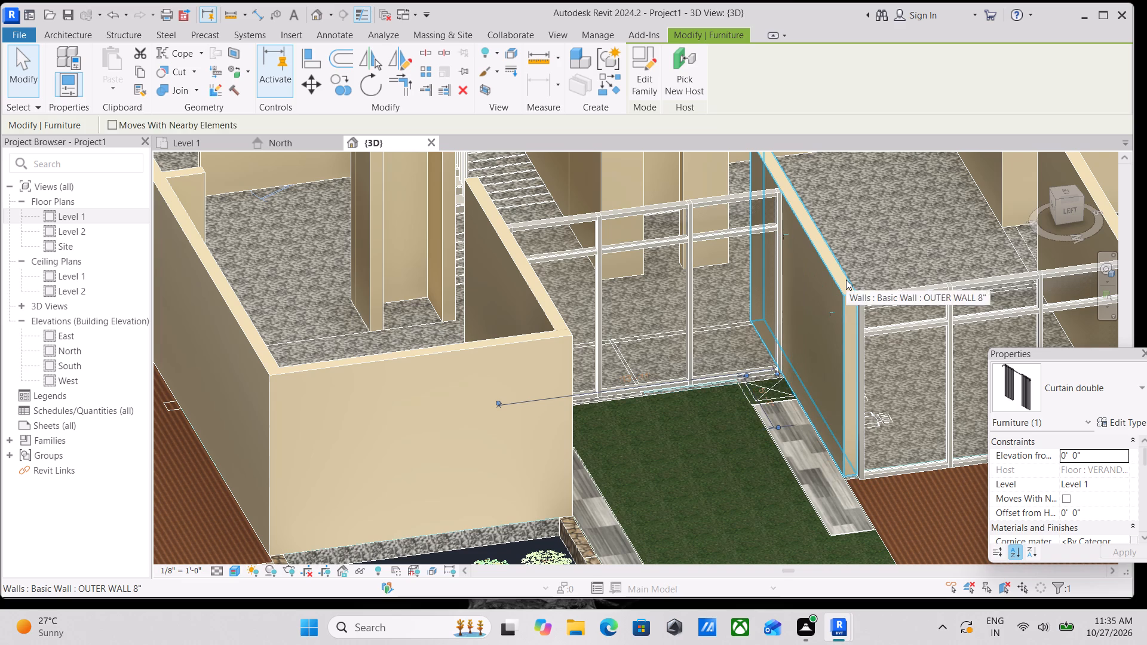
key("Down")
key("Down")
key("Down")
key("Down")
key("Down")
key("Down")
key("Down")
key("Down")
key("Left")
key("Left")
key("Left")
key("Left")
key("Left")
key("Left")
key("Left")
key("Left")
key("Left")
key("Left")
key("Left")
key("Left")
key("Left")
key("Left")
key("Left")
key("Left")
key("Left")
key("Left")
key("Left")
key("Left")
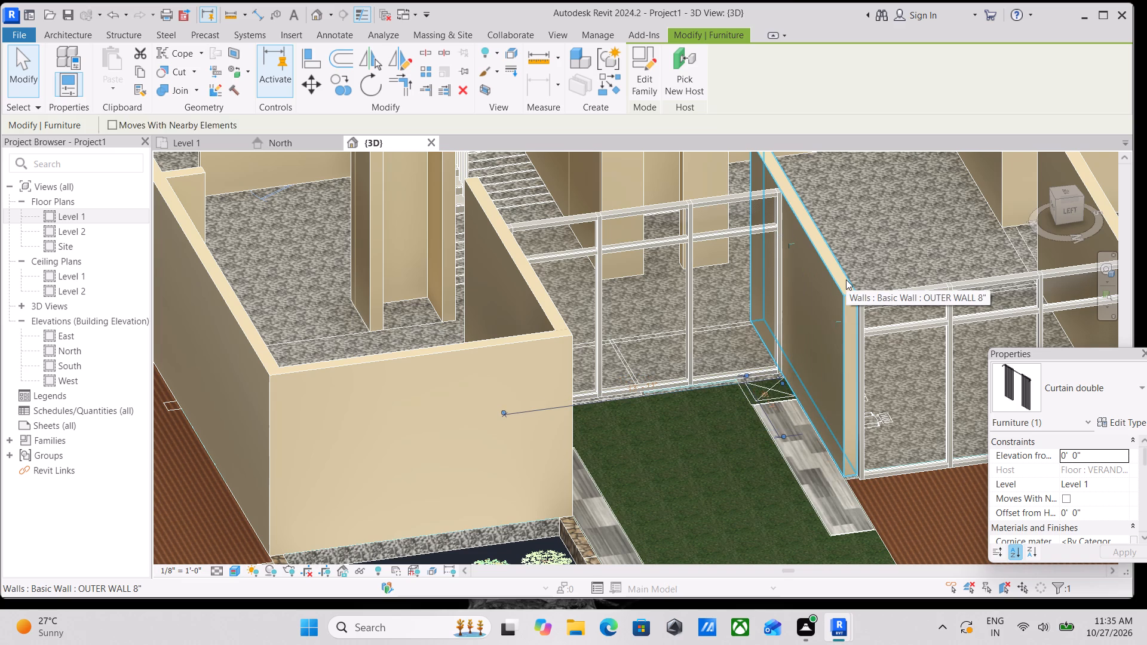
key("Left")
key("Left")
key("Left")
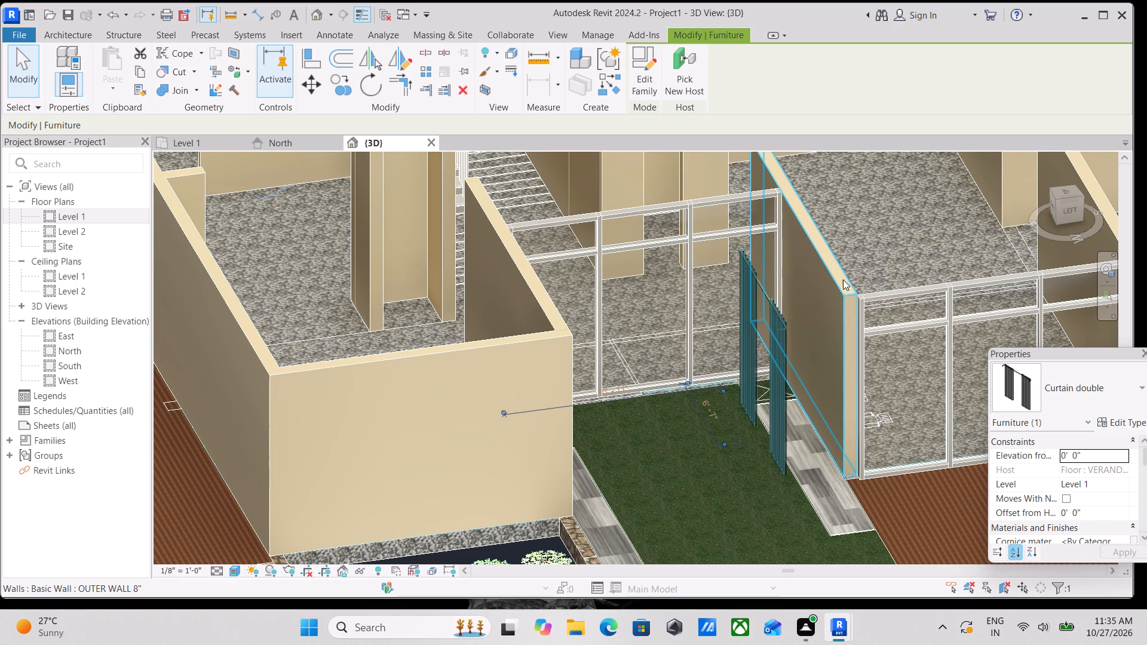
key("Left")
Rotate the double curtain a quarter turn so its rod runs parallel to the landscape court's glazing.
key("space")
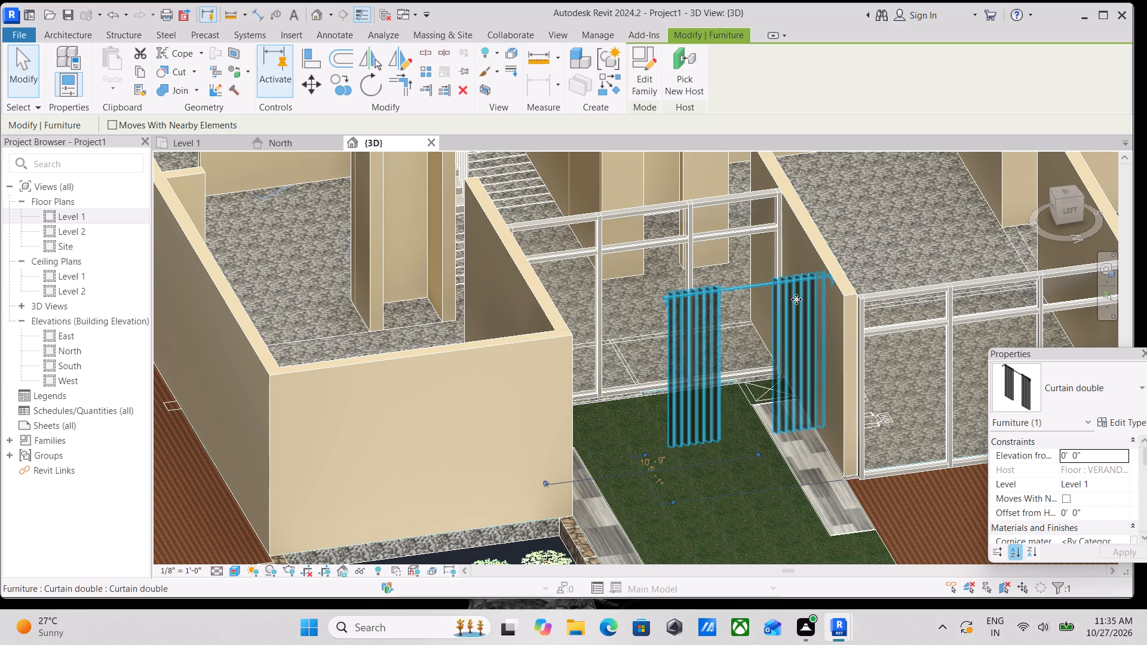
scroll(657, 343, "up", 10)
scroll(747, 325, "up", 1)
middle_click_drag(746, 323, 459, 325)
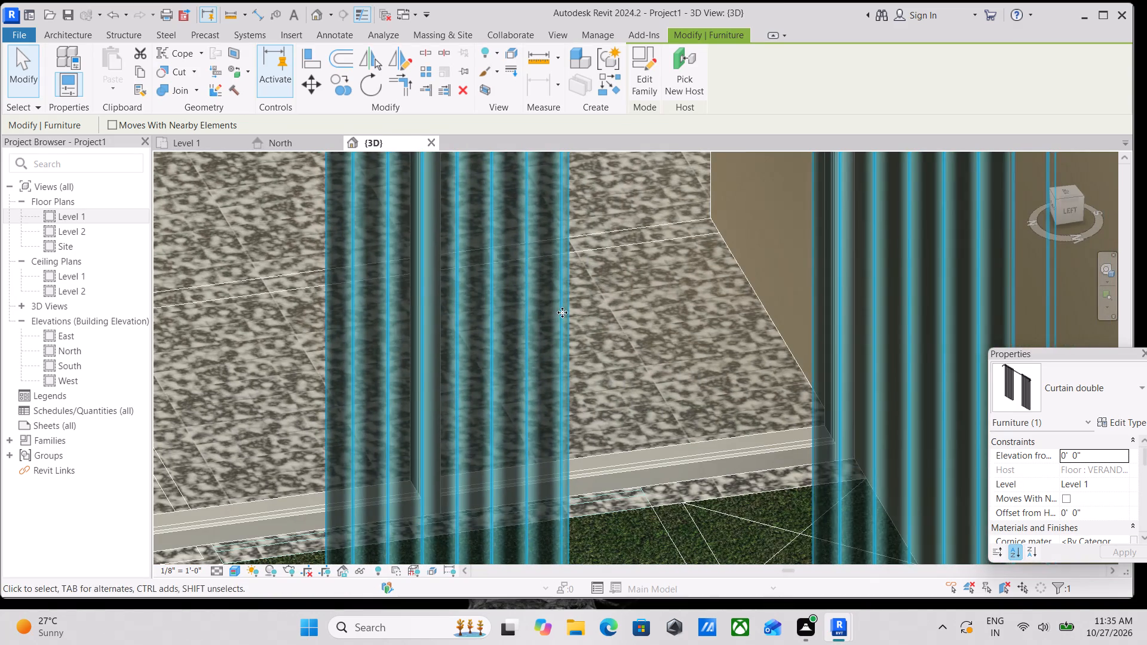
key("Escape")
scroll(624, 311, "down", 3)
middle_click_drag(614, 311, 605, 367)
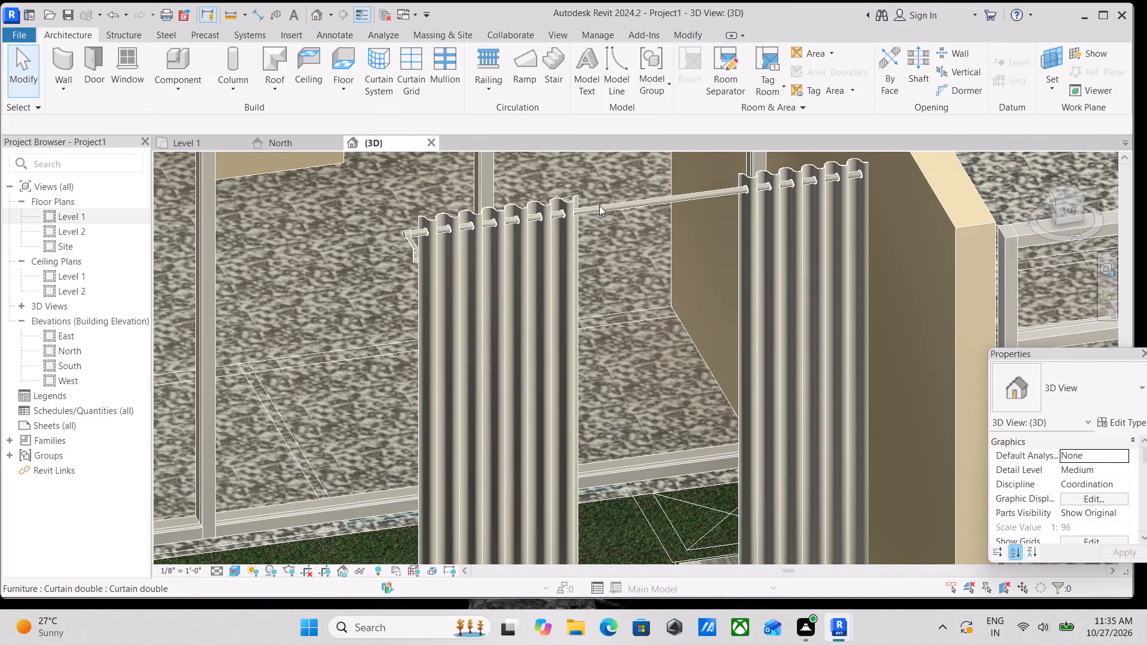
Nudge the double curtain along the glazing, away from the outer wall and towards the middle of the court.
left_click(600, 204)
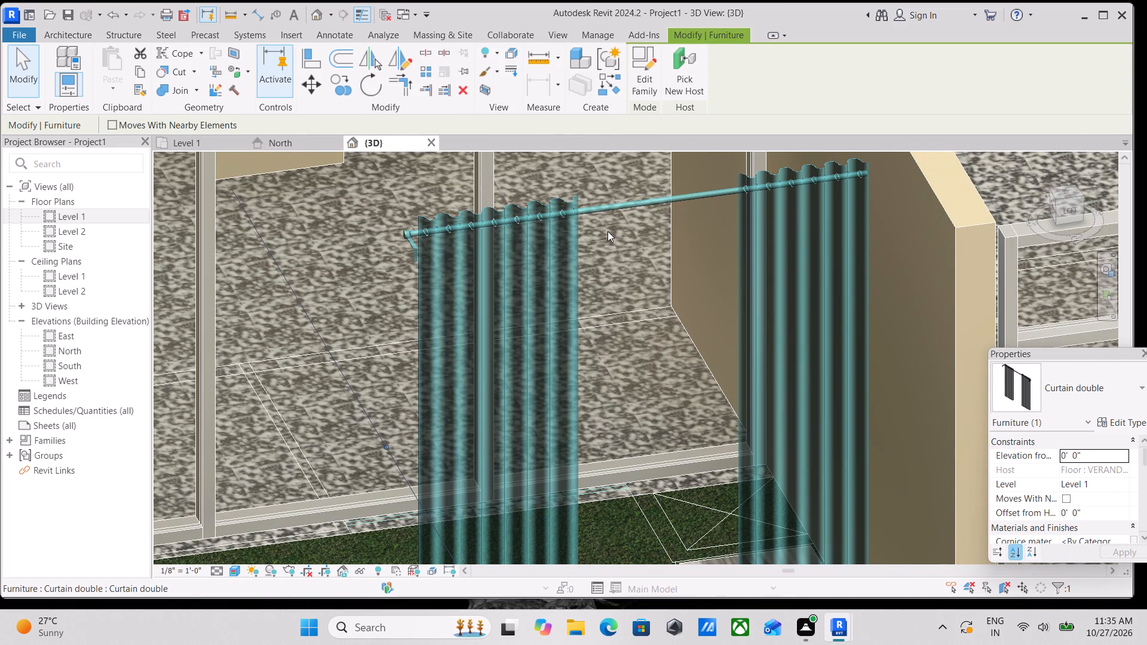
key("Left")
key("Left")
key("Left")
key("Left")
key("Left")
key("Left")
key("Left")
key("Left")
key("Left")
key("Left")
key("Left")
key("Left")
key("Left")
key("Left")
key("Left")
key("Left")
key("Left")
key("Left")
key("Left")
key("Left")
key("Left")
key("Left")
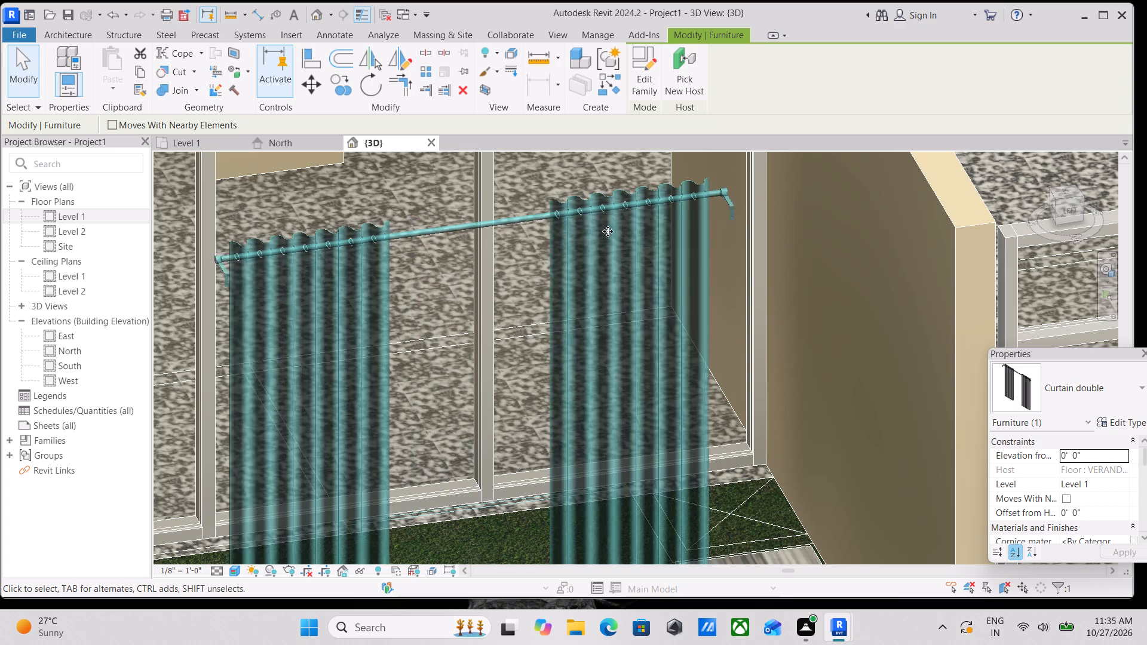
scroll(620, 223, "down", 4)
middle_click_drag(604, 234, 710, 205)
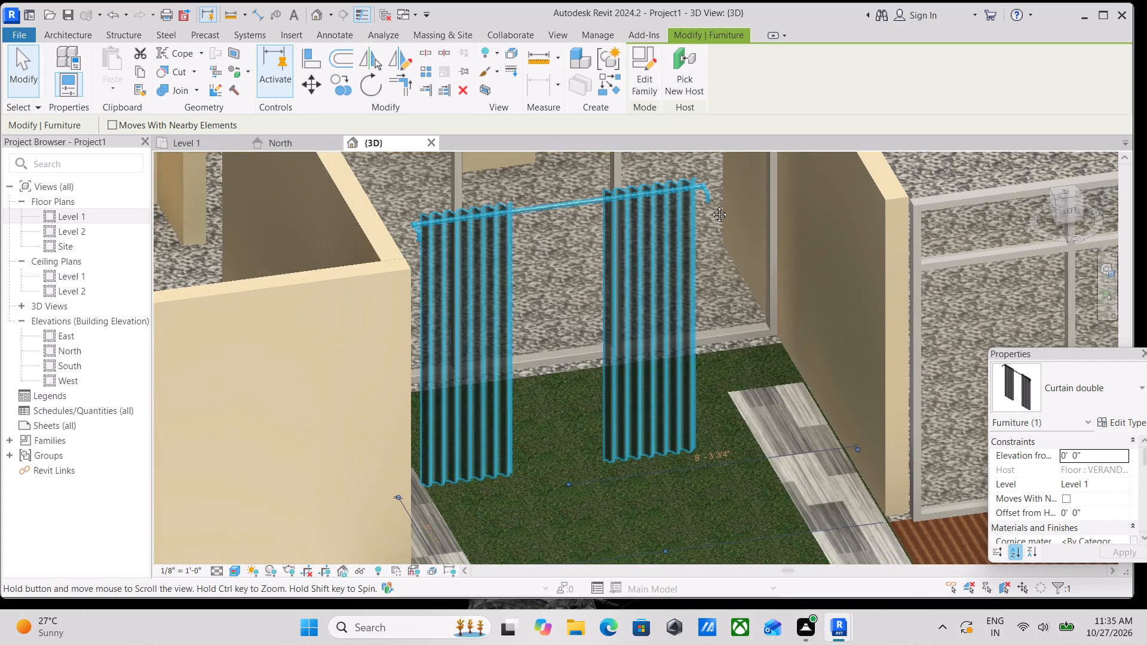
middle_click_drag(710, 205, 716, 207)
key("Left")
Nudge the double curtain across the lawn, closer to the landscape court's curtain wall.
key("Up")
key("Up")
key("Up")
key("Up")
key("Up")
key("Up")
key("Up")
key("Up")
key("Up")
key("Up")
key("Up")
key("Up")
key("Up")
key("Up")
key("Up")
key("Up")
key("Up")
key("Up")
key("Up")
key("Up")
key("Up")
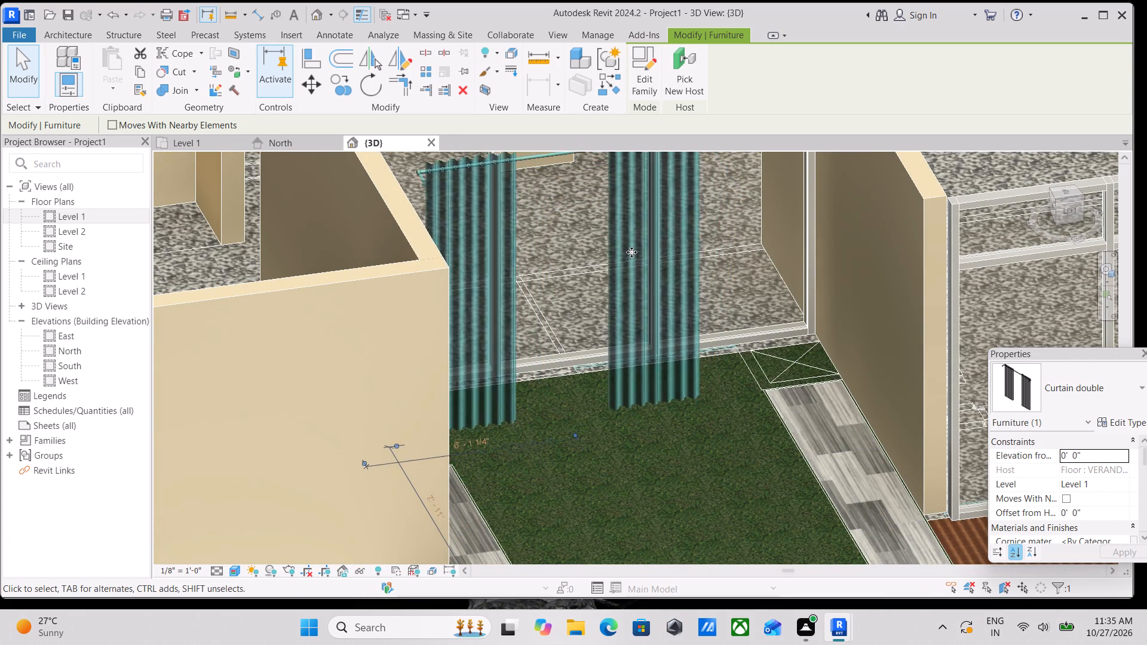
From the left side view, select the landscape court's curtain wall and look through the available wall types.
left_click(1078, 208)
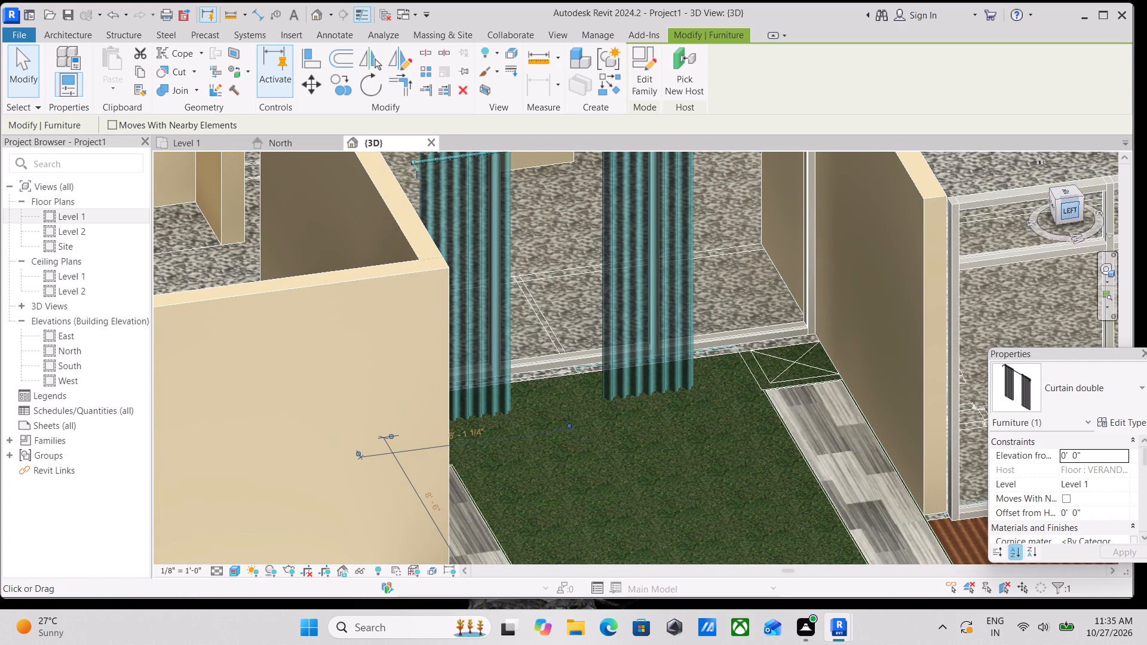
scroll(626, 342, "down", 1)
middle_click_drag(626, 342, 599, 377)
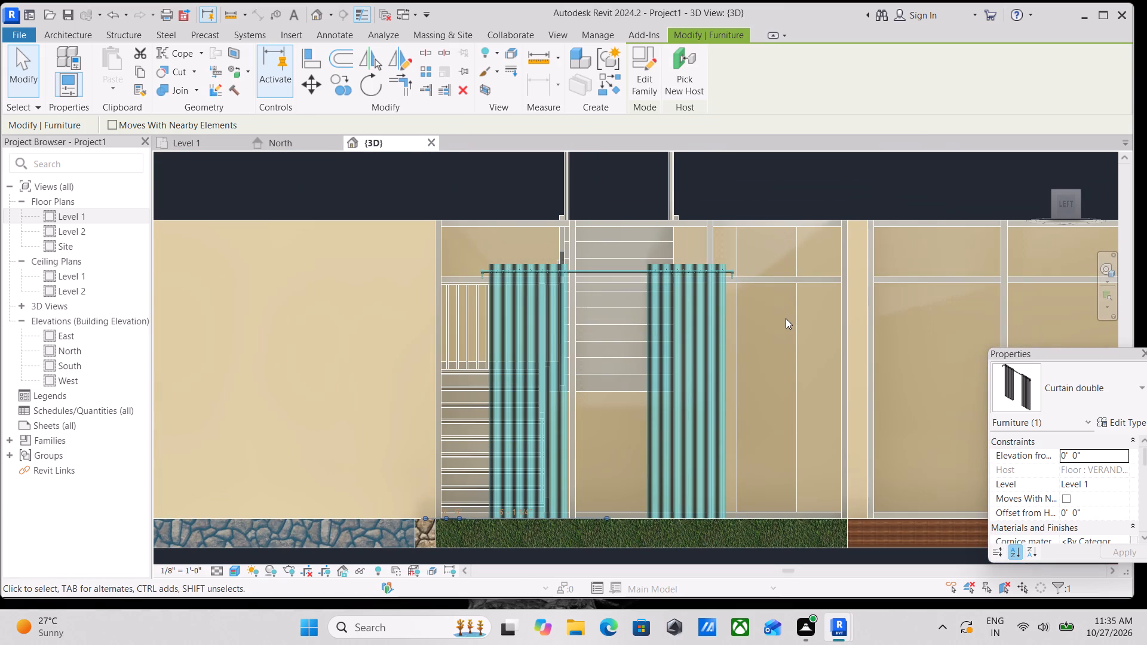
key("Tab")
key("Tab")
key("Tab")
key("Tab")
key("Tab")
key("Tab")
key("Tab")
key("Tab")
key("Tab")
key("Tab")
key("Tab")
key("Tab")
key("Tab")
key("Tab")
key("Tab")
key("Tab")
key("Tab")
key("Tab")
key("Tab")
key("Tab")
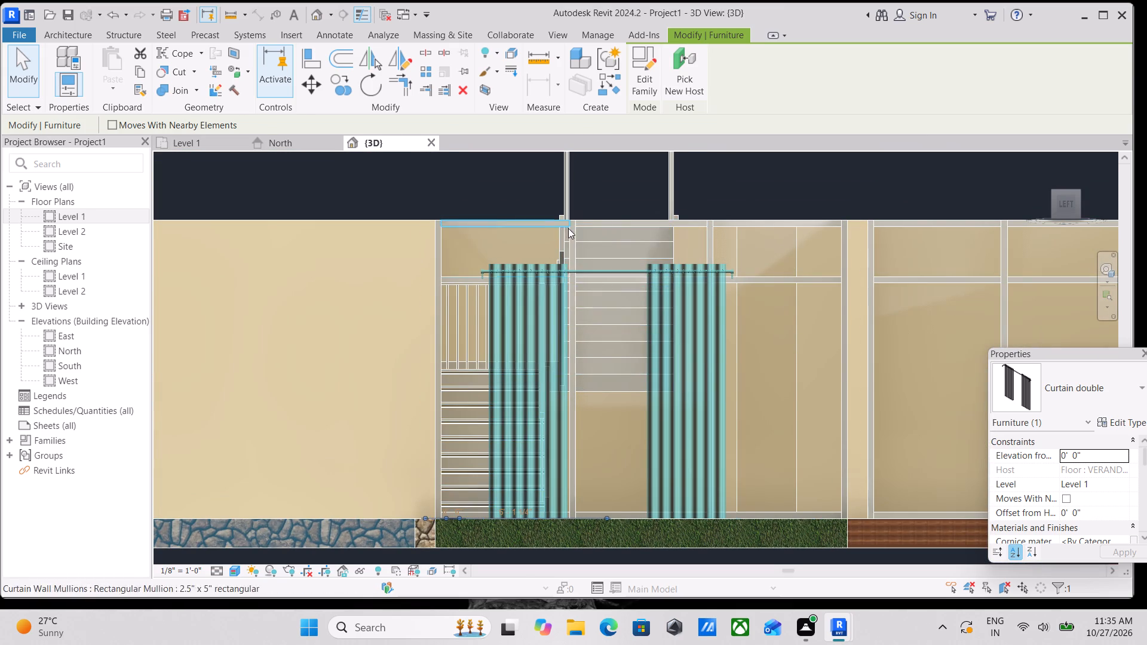
left_click(467, 230)
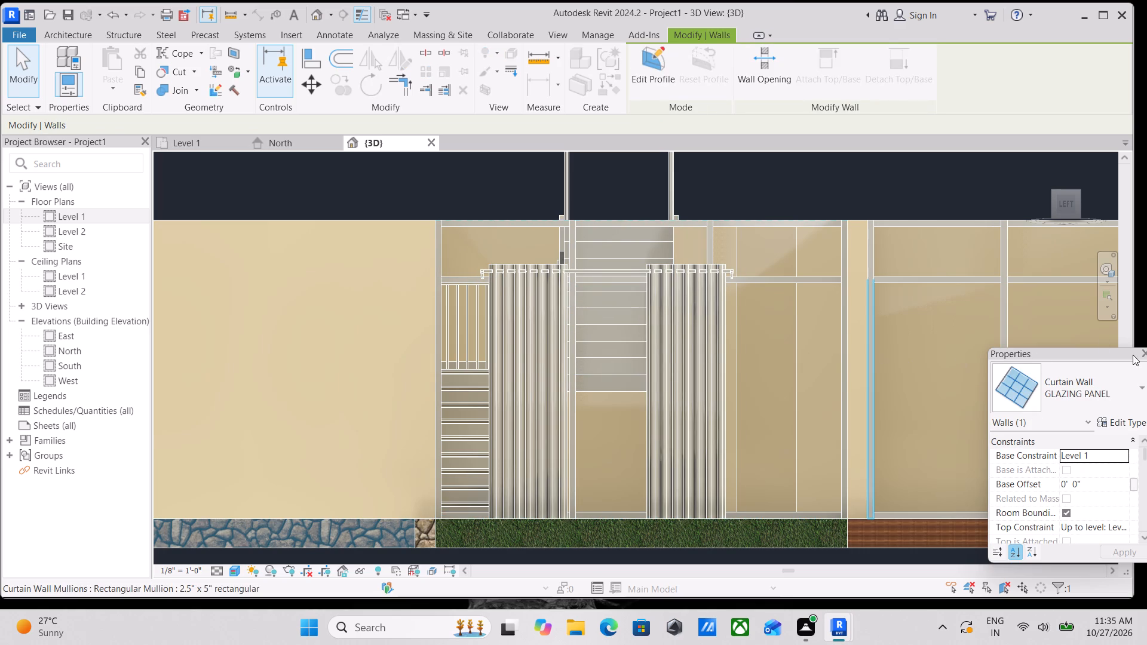
left_click(1137, 398)
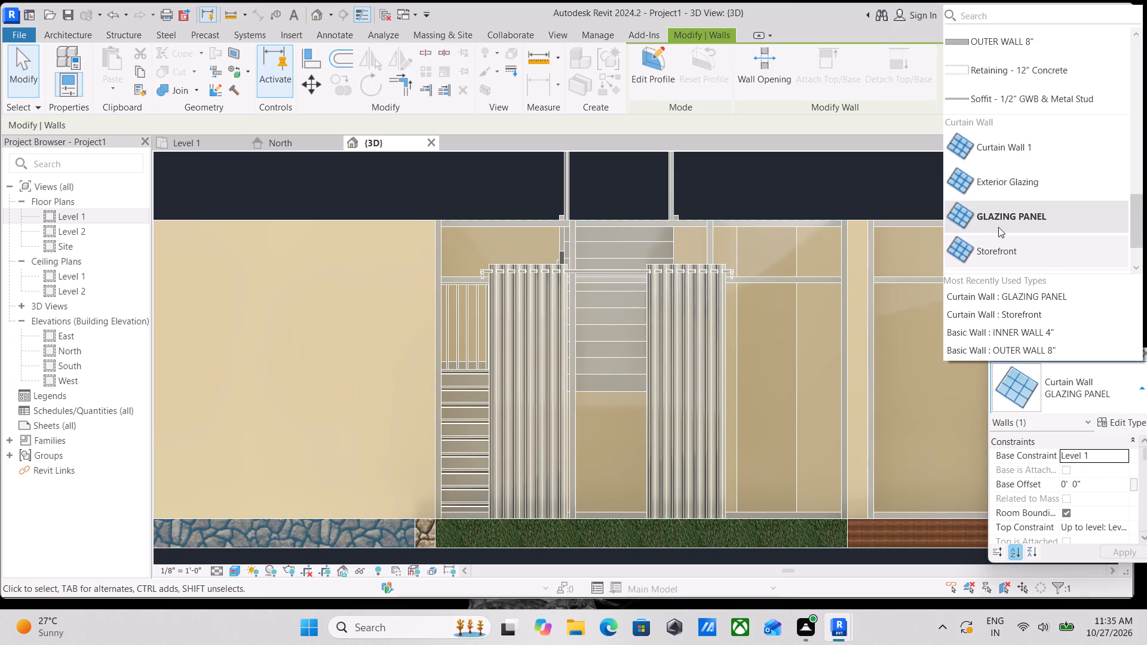
scroll(1015, 300, "down", 1)
scroll(1028, 326, "up", 2)
scroll(998, 174, "up", 6)
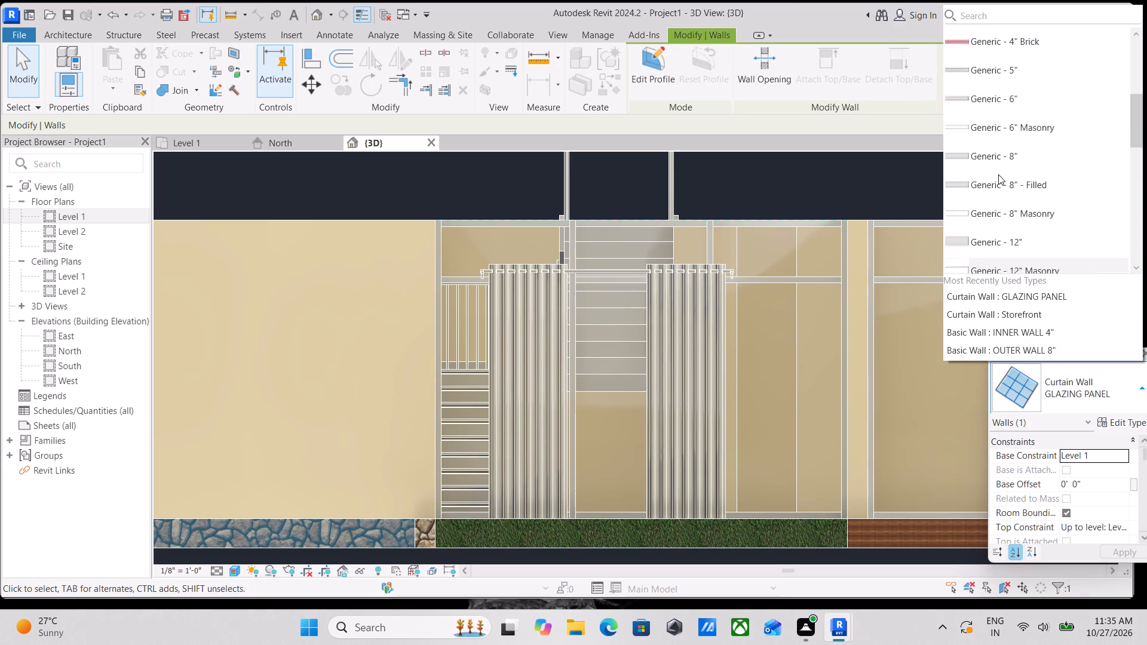
scroll(998, 174, "up", 8)
scroll(1045, 290, "down", 9)
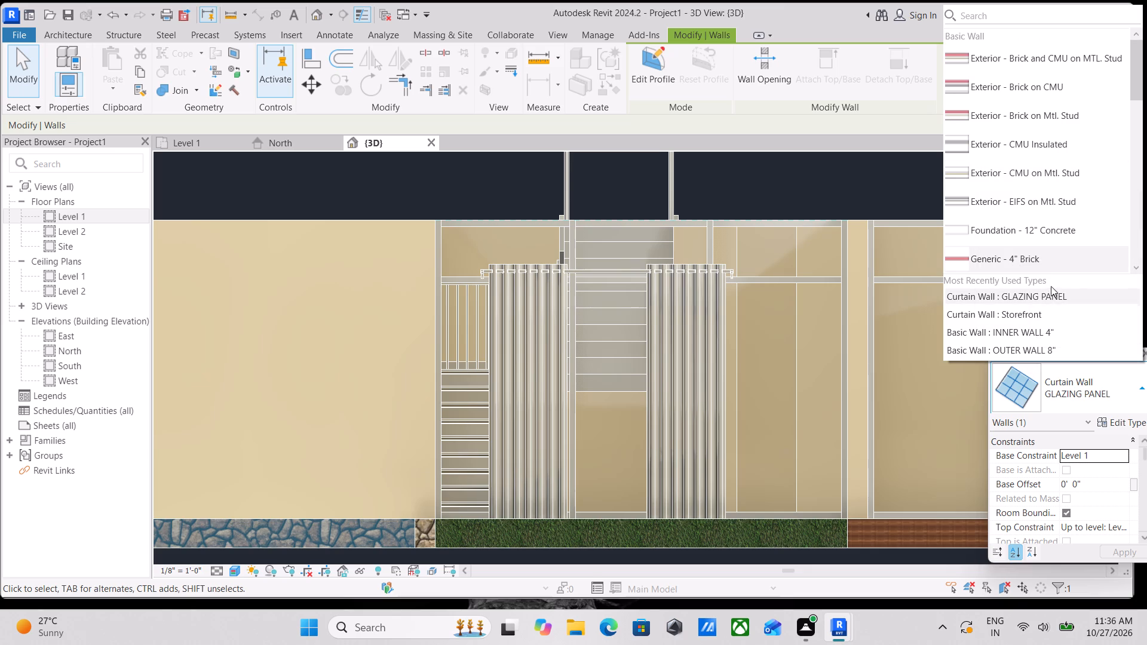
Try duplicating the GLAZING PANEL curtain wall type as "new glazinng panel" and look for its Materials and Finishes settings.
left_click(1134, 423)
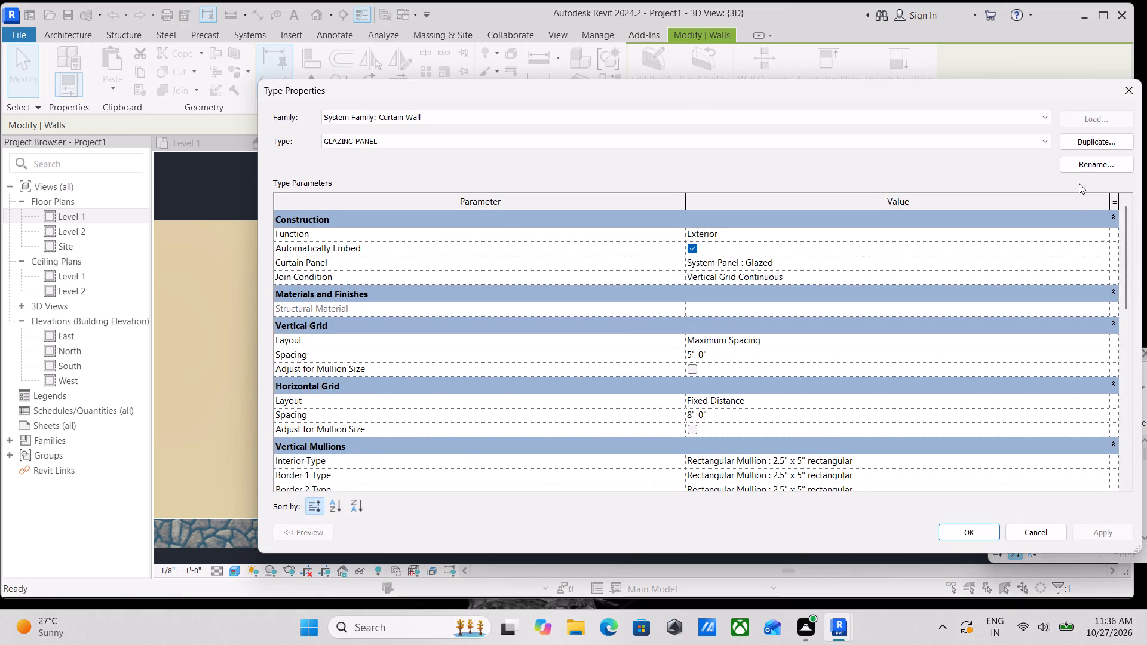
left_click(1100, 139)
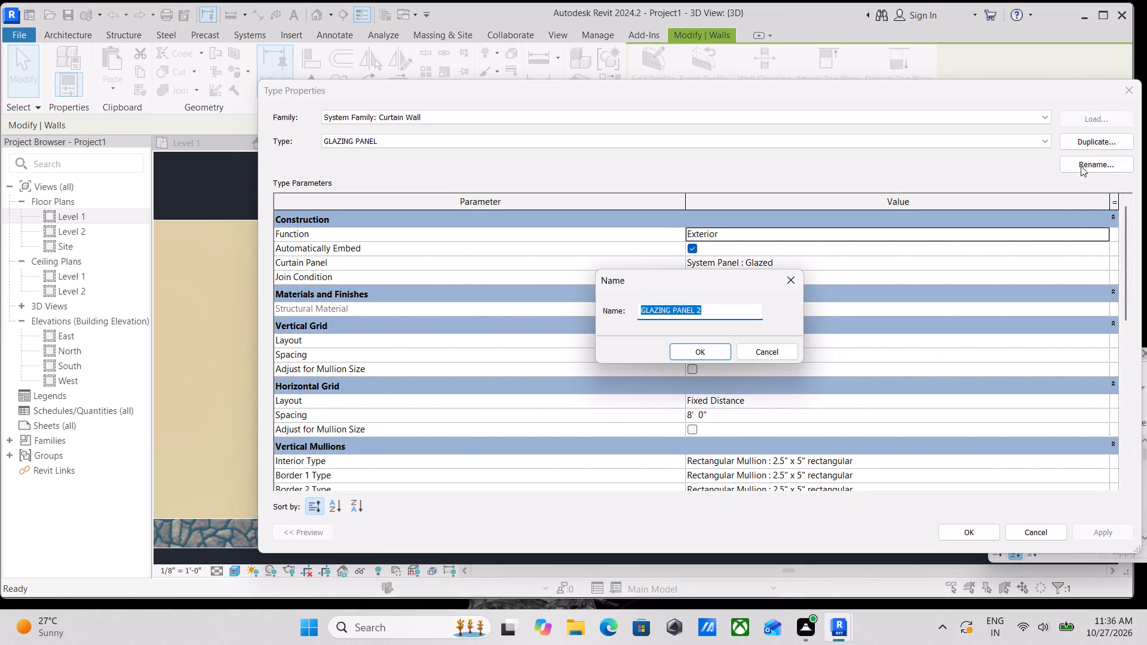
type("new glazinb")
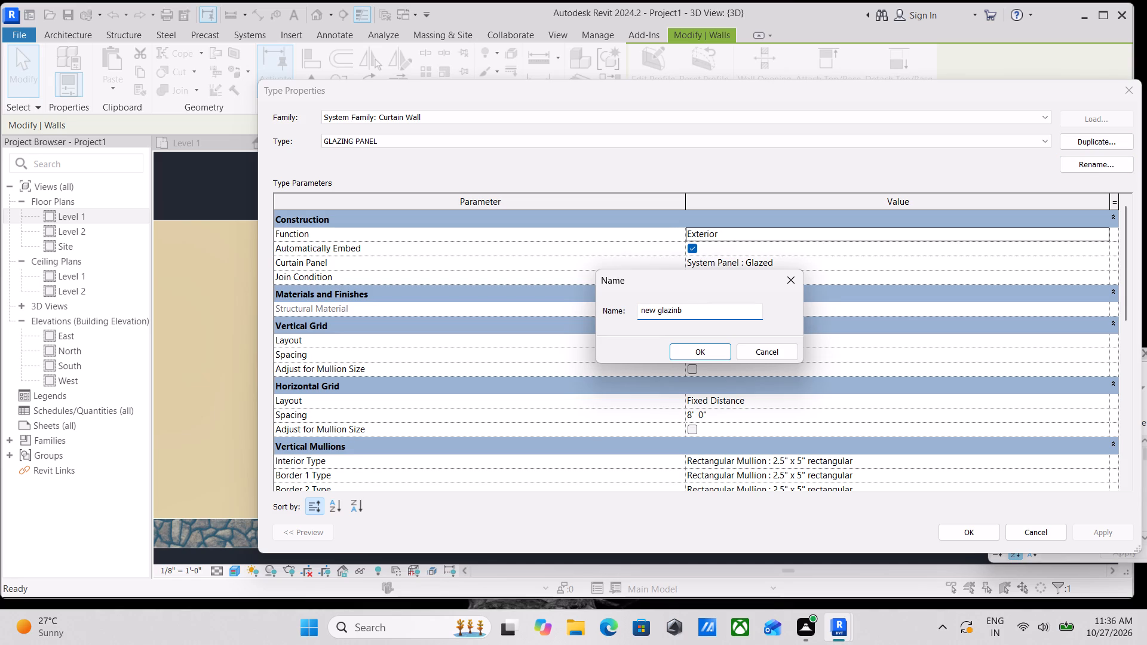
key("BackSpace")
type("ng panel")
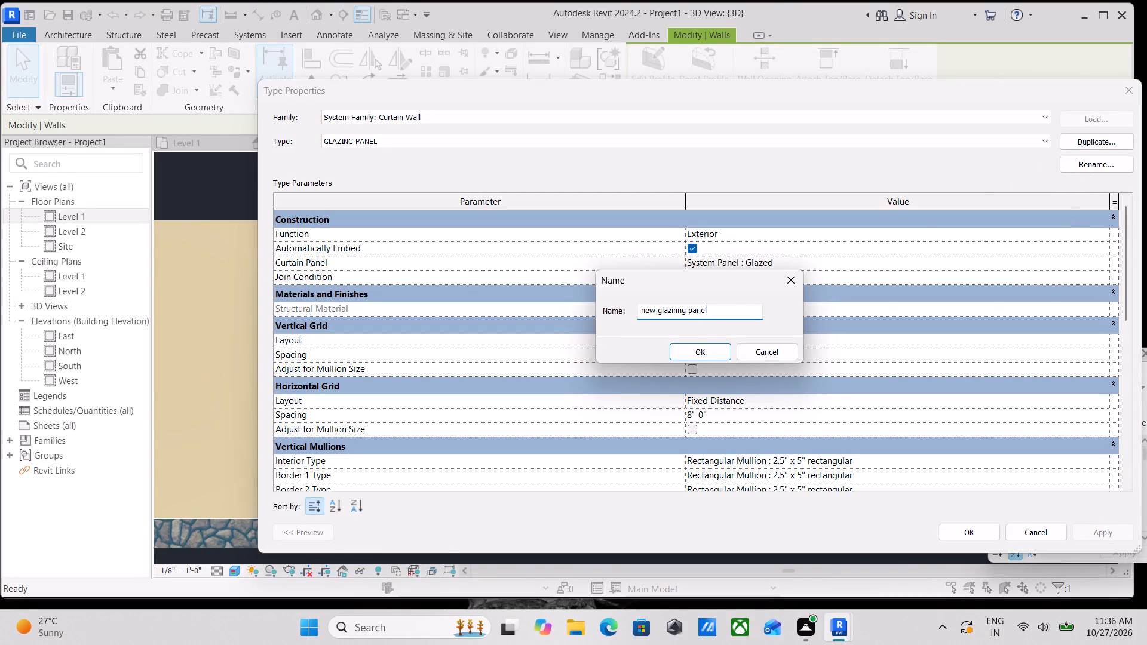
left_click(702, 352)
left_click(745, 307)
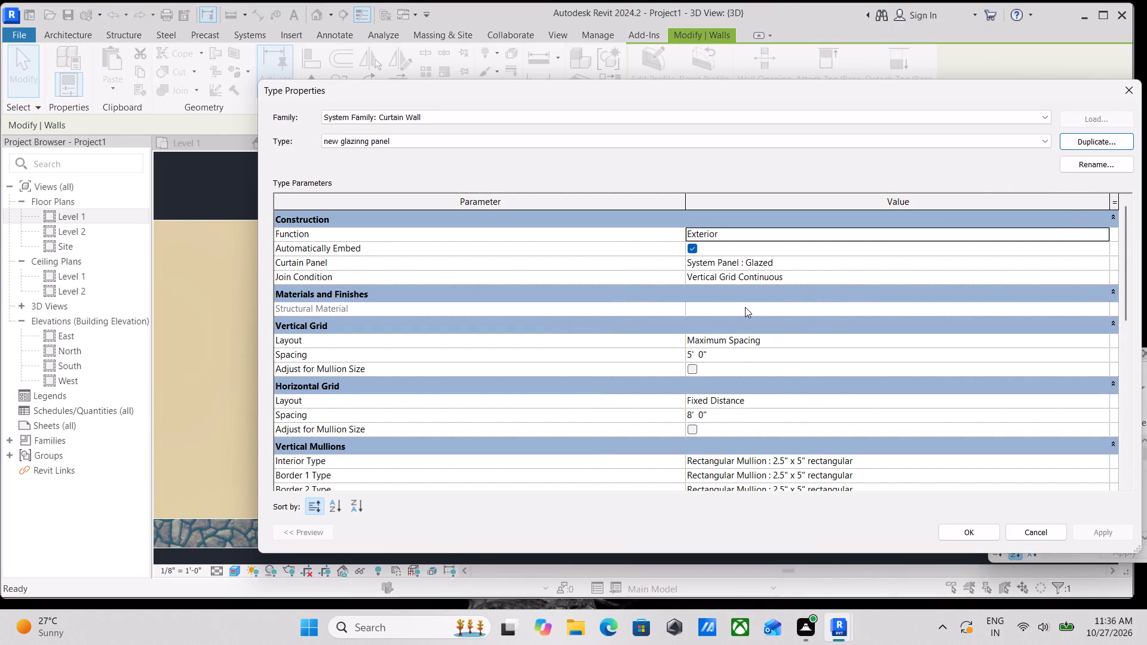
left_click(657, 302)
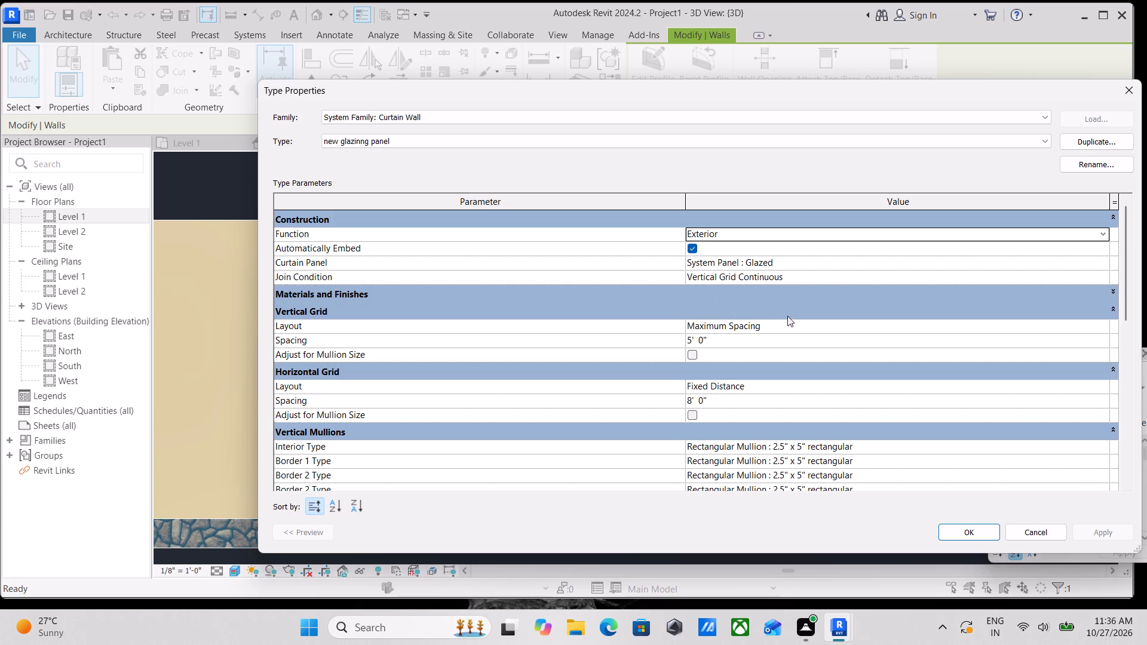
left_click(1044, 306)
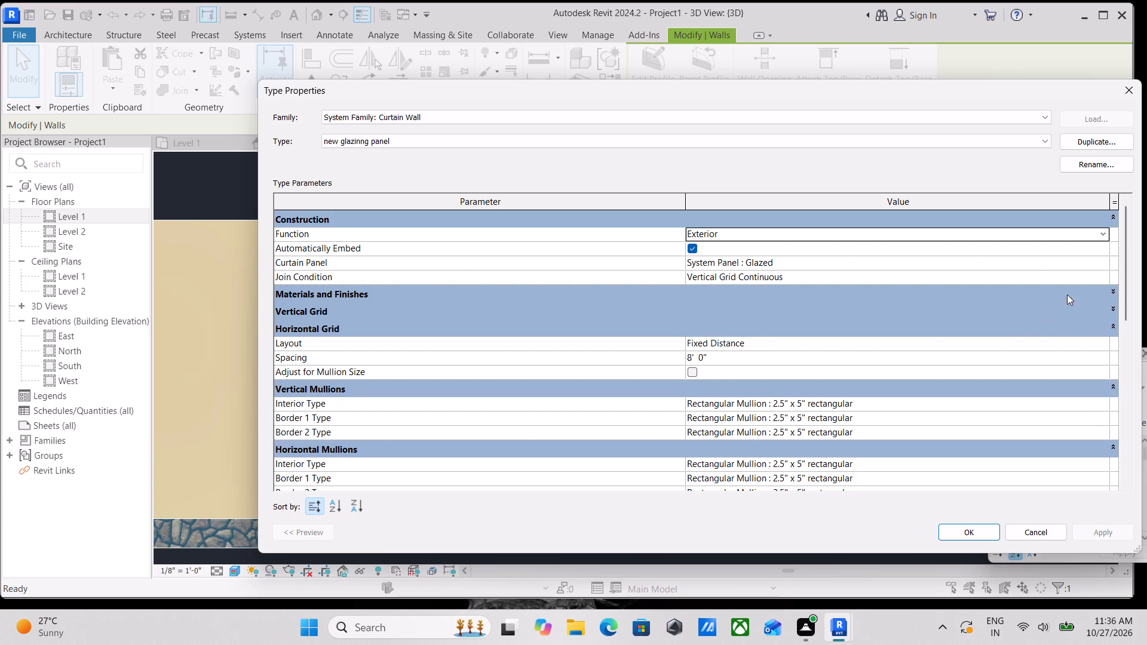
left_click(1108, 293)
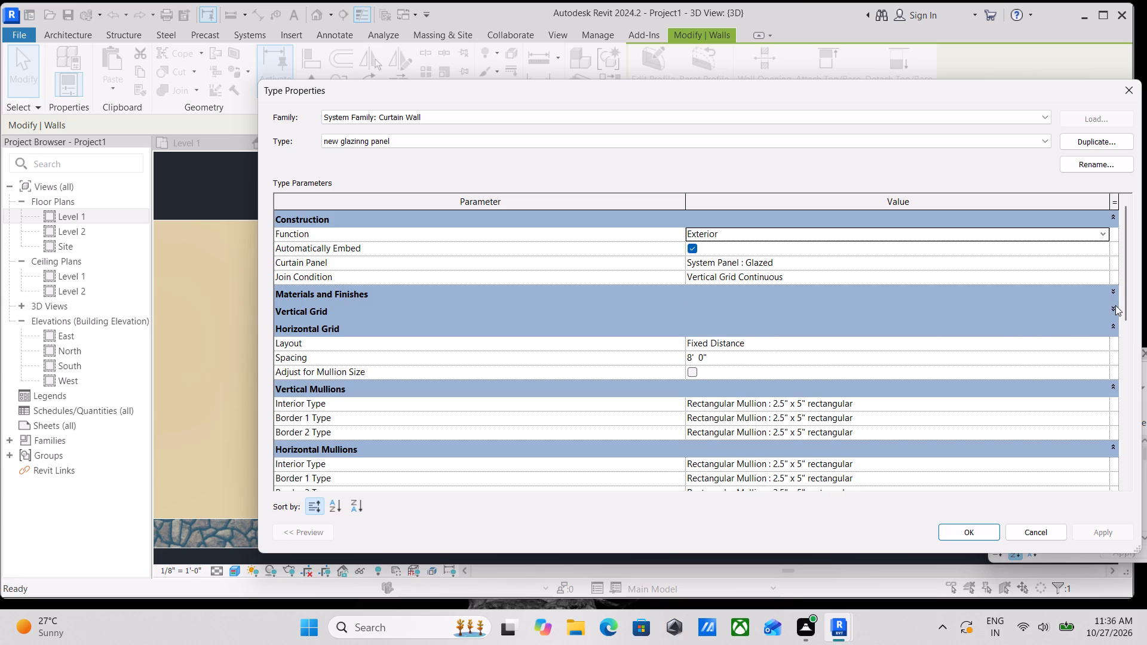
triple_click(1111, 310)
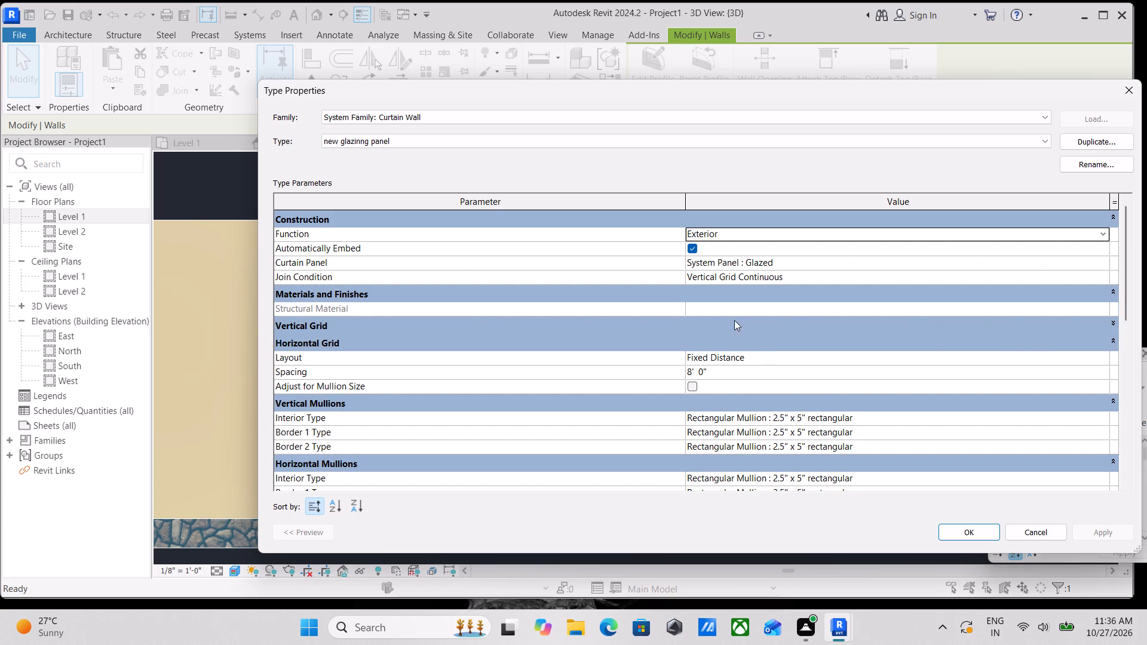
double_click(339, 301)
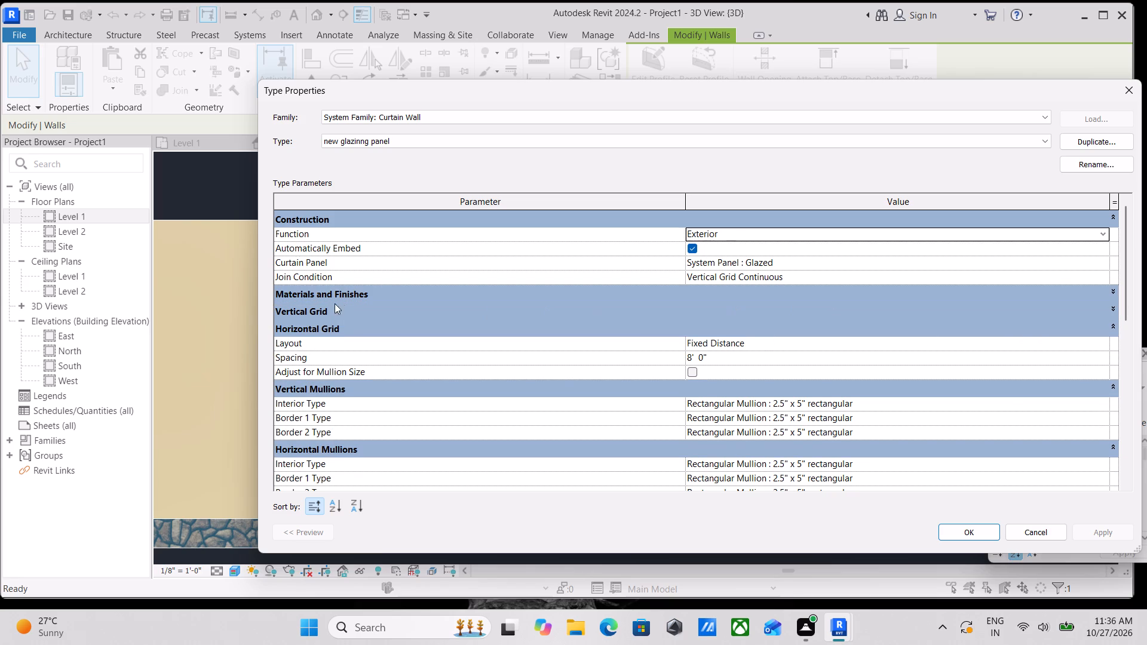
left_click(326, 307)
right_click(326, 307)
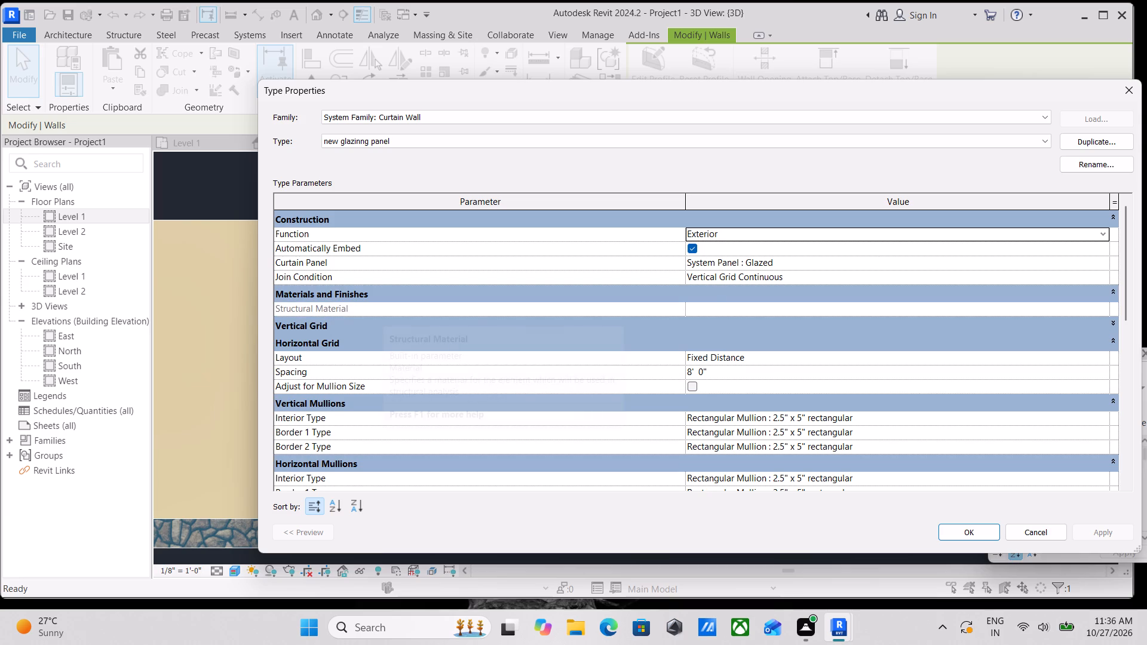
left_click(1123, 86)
Select the upper end glazed panel of the landscape court's GLAZING PANEL curtain wall, behind the double curtain's shorter visible half.
scroll(537, 244, "down", 3)
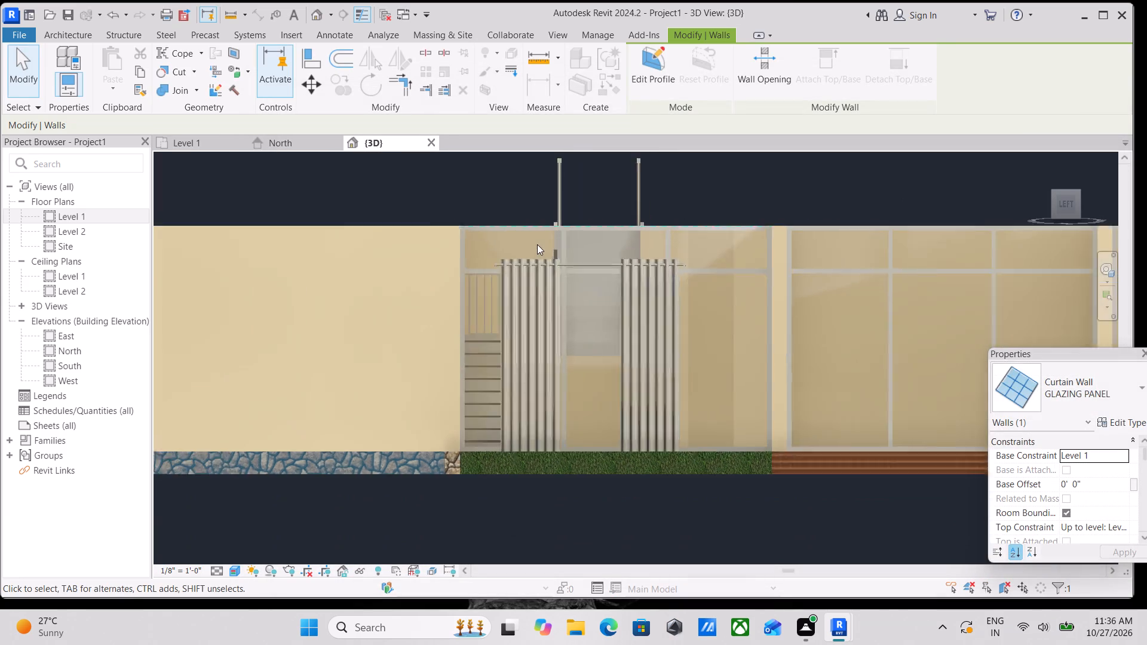
scroll(618, 285, "down", 1)
middle_click_drag(544, 292, 609, 426, "shift")
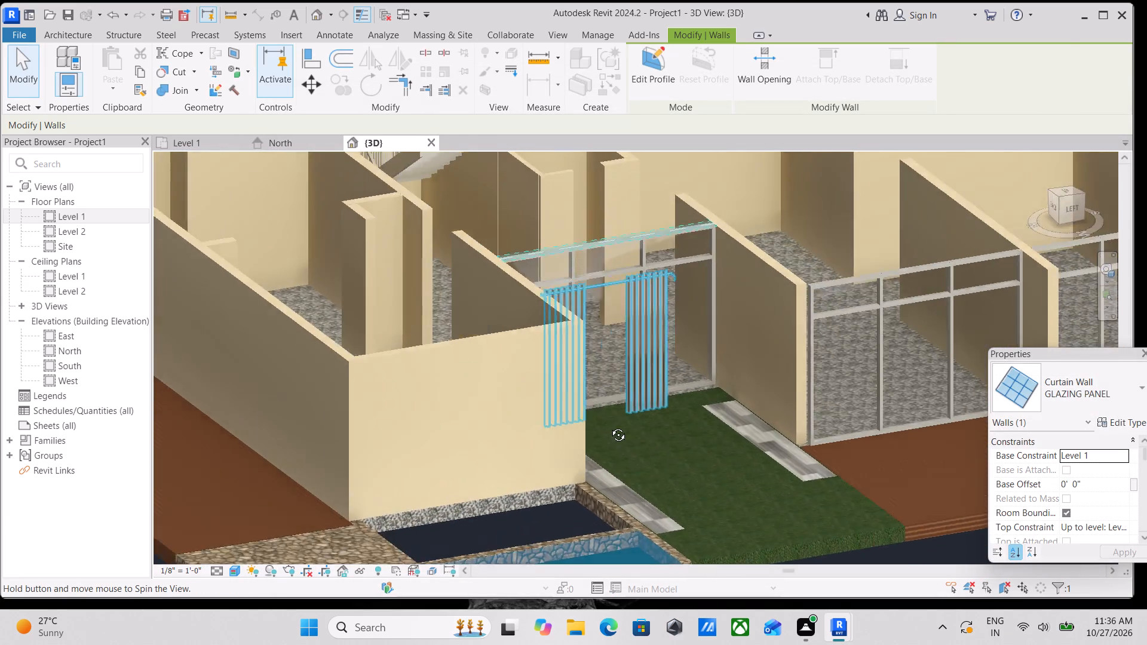
middle_click_drag(609, 426, 621, 493, "shift")
scroll(546, 310, "up", 3)
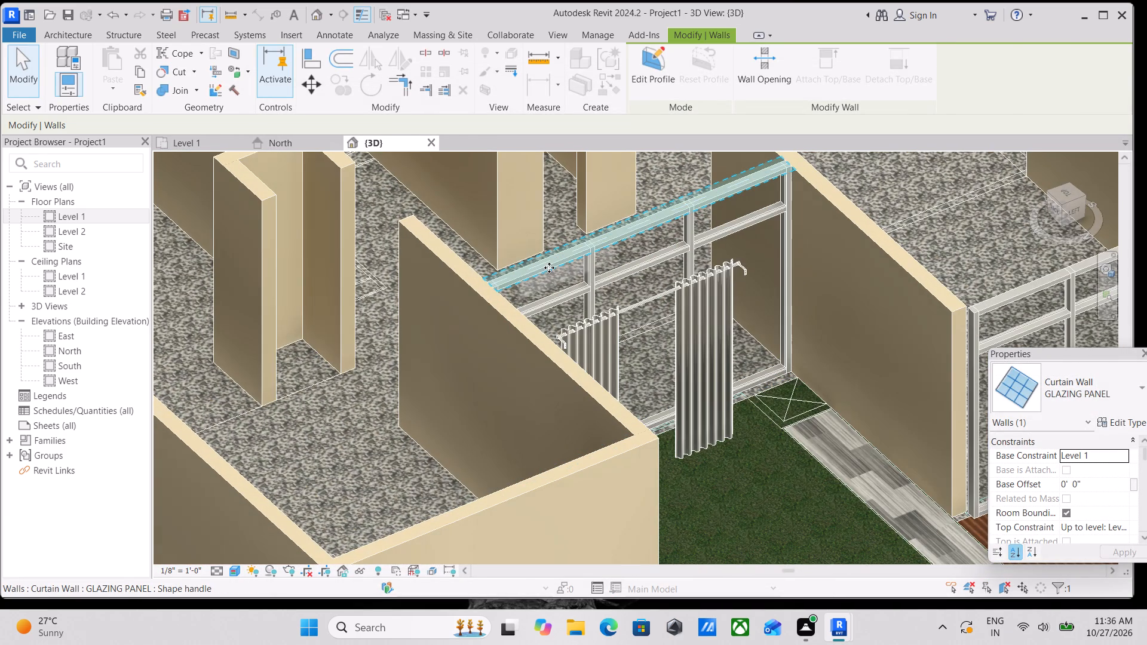
left_click(549, 268)
scroll(553, 320, "up", 3)
key("Escape")
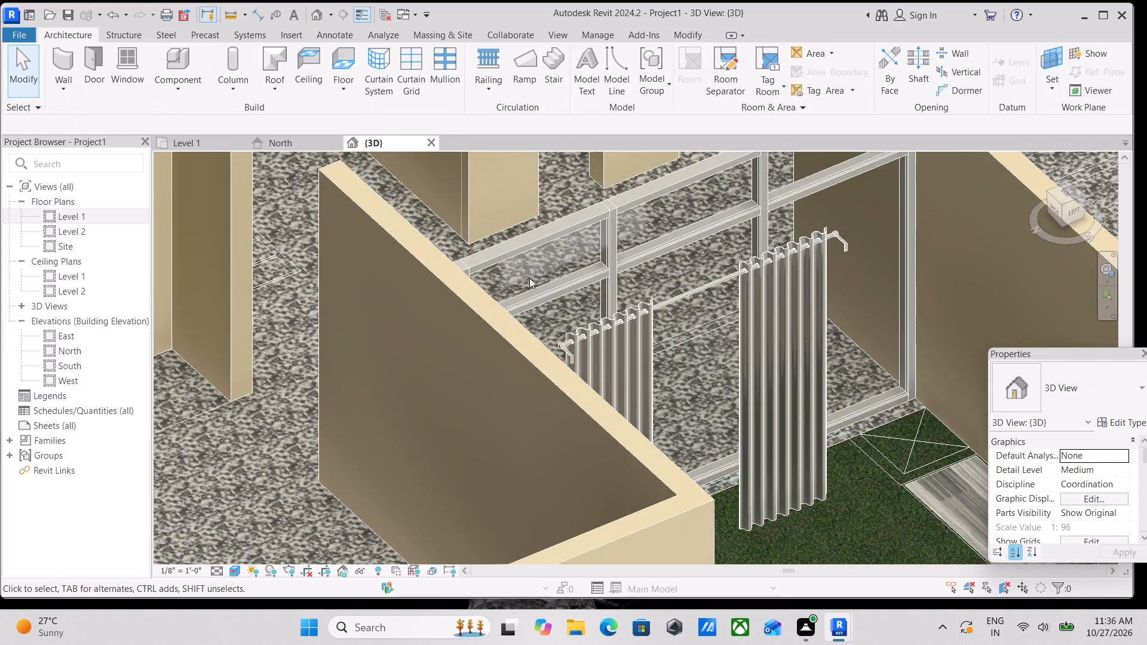
scroll(530, 277, "down", 1)
middle_click_drag(530, 277, 532, 268)
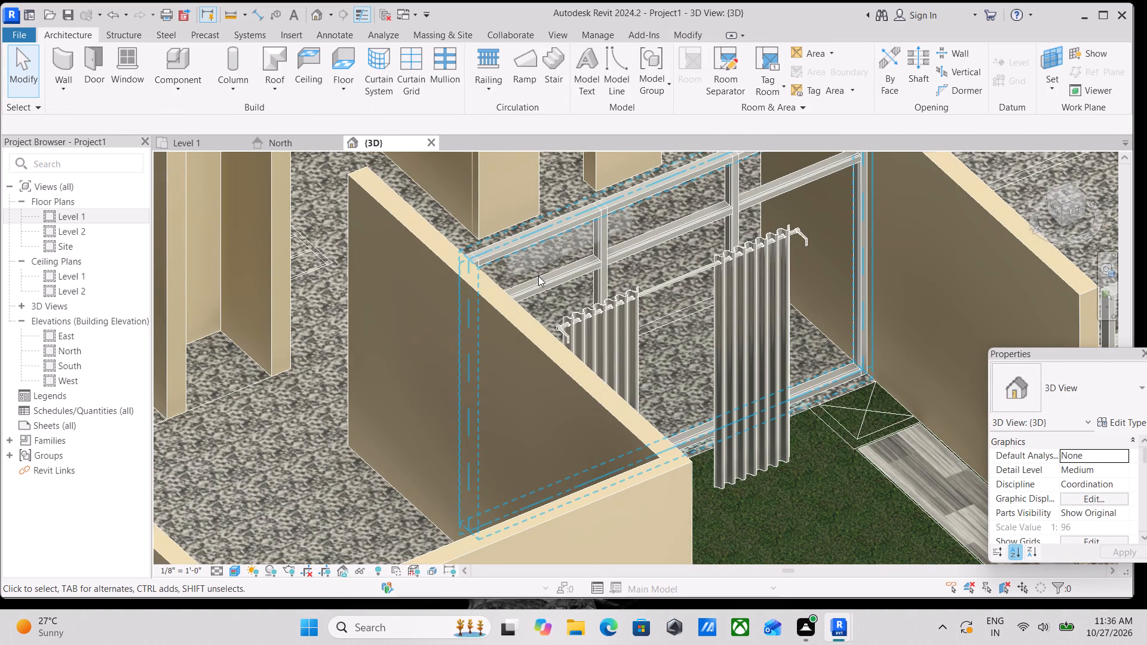
left_click(505, 257, "shift")
scroll(590, 295, "up", 3)
left_click(448, 239, "shift")
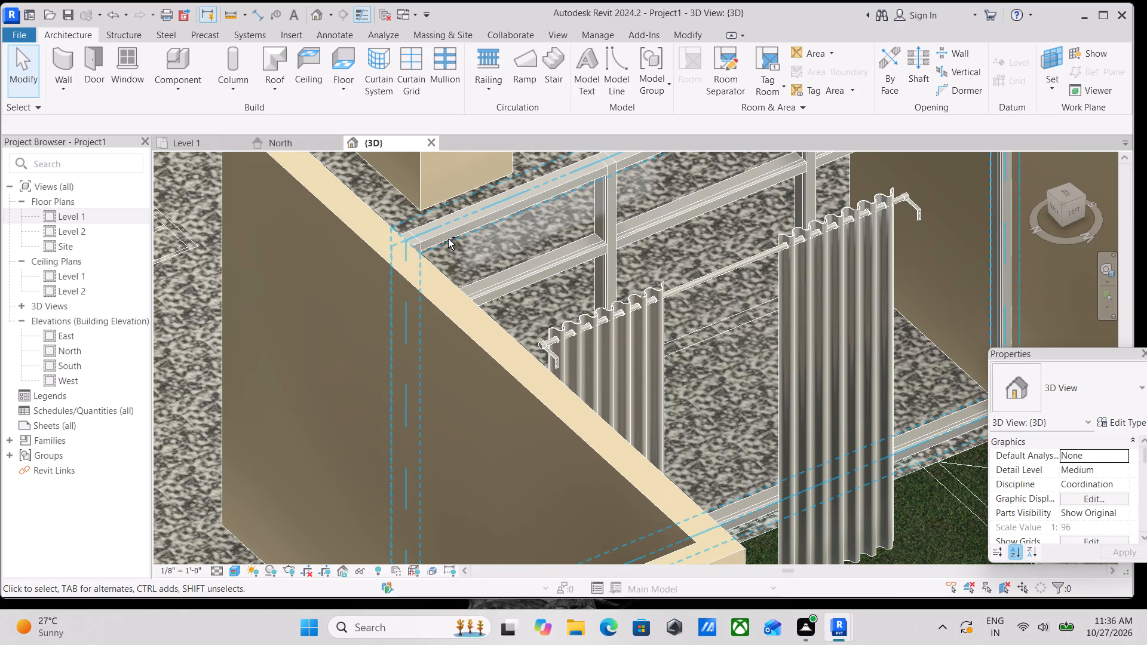
scroll(486, 253, "down", 1)
middle_click_drag(486, 253, 517, 195)
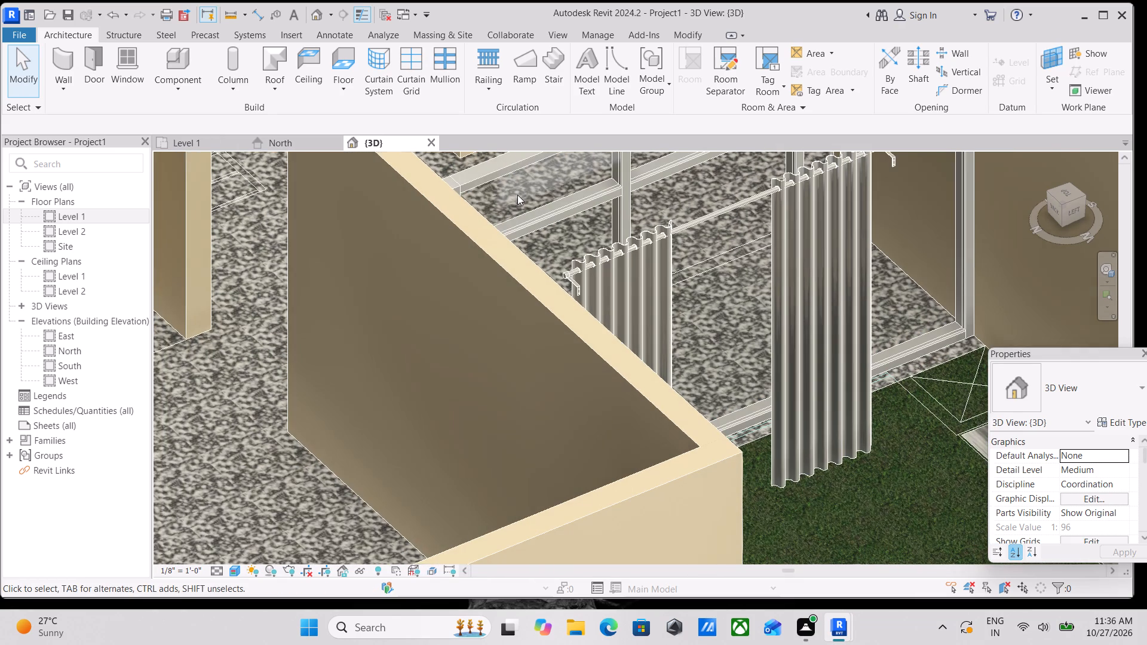
key("Tab")
key("Tab")
key("Tab")
key("Tab")
key("Tab")
key("Tab")
key("Tab")
key("Tab")
key("Tab")
key("Tab")
key("Tab")
key("Tab")
key("Tab")
key("Tab")
key("Tab")
key("Tab")
key("Tab")
key("Tab")
key("Tab")
key("Tab")
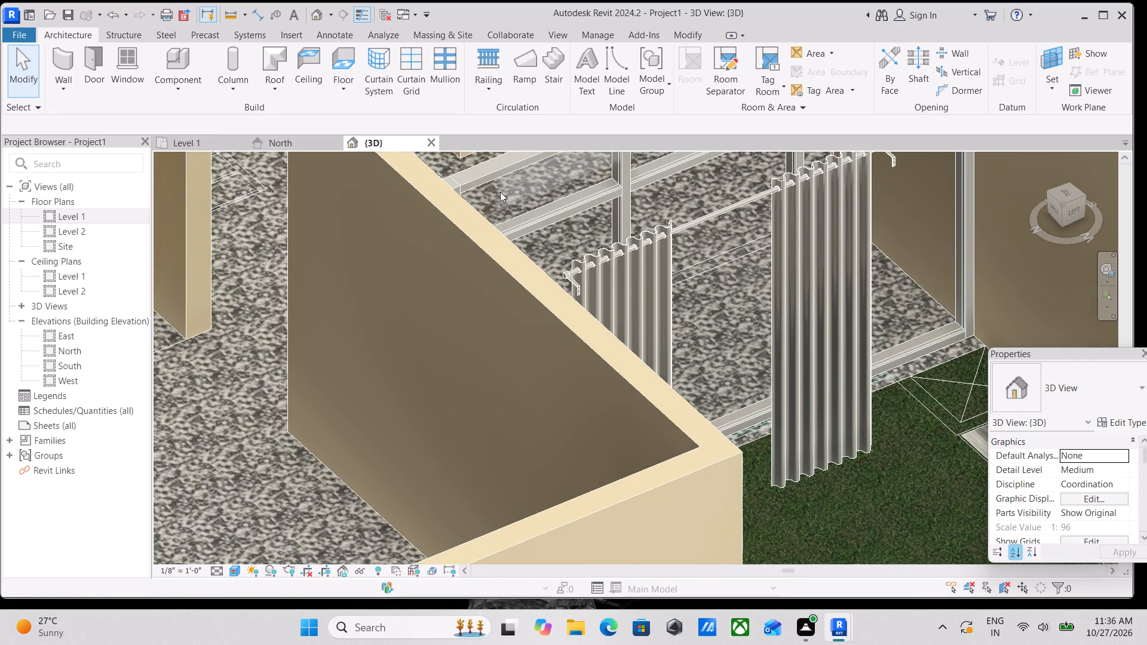
left_click(495, 179)
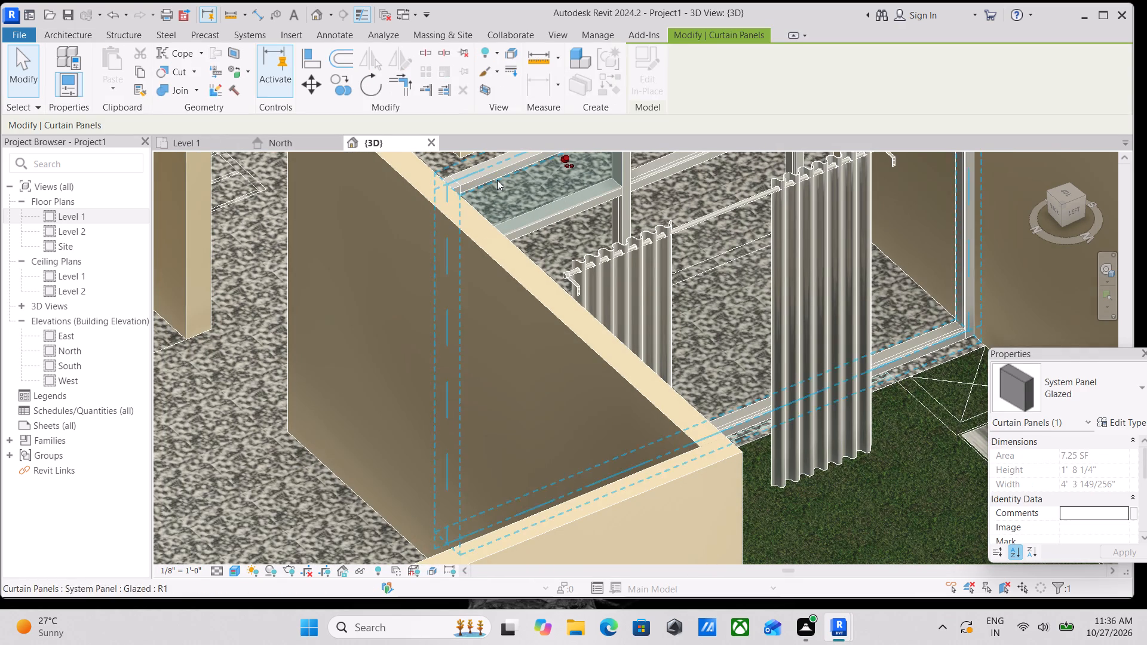
Open the Material setting of the selected System Panel's Glazed type for editing.
scroll(623, 199, "down", 1)
middle_click_drag(623, 199, 484, 266)
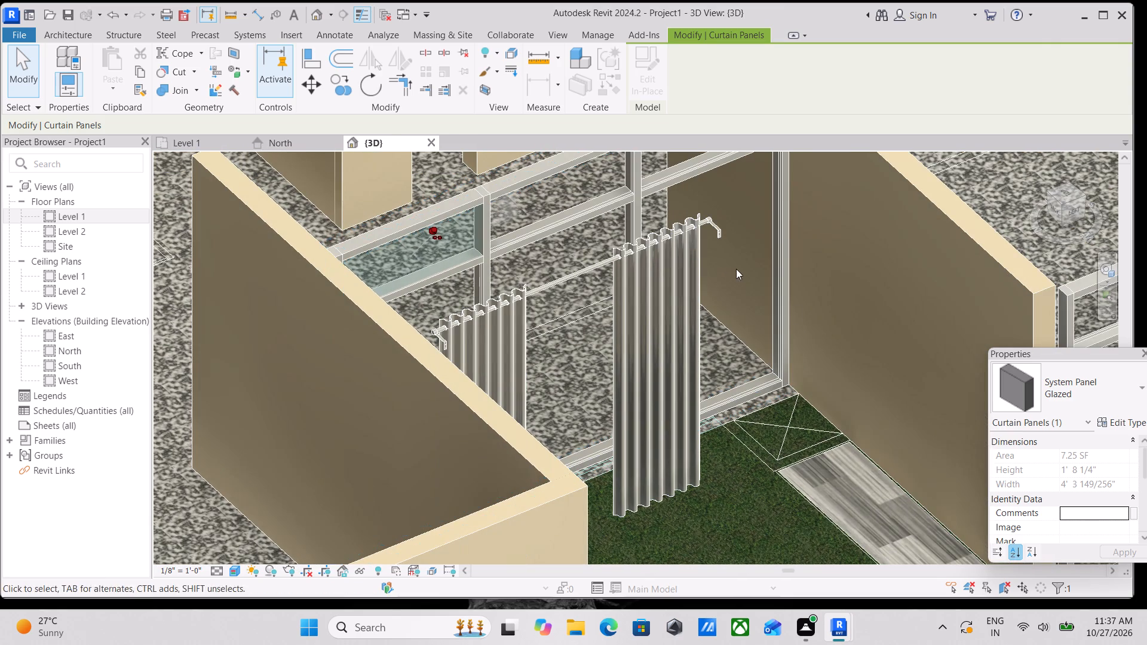
left_click(1137, 385)
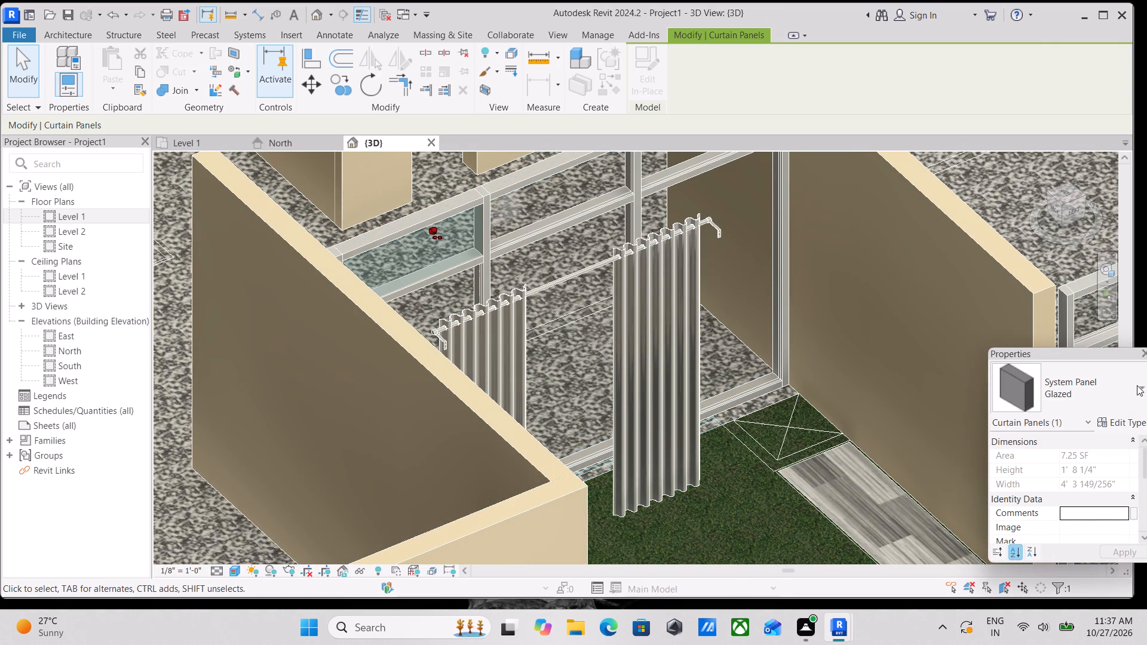
left_click(1133, 398)
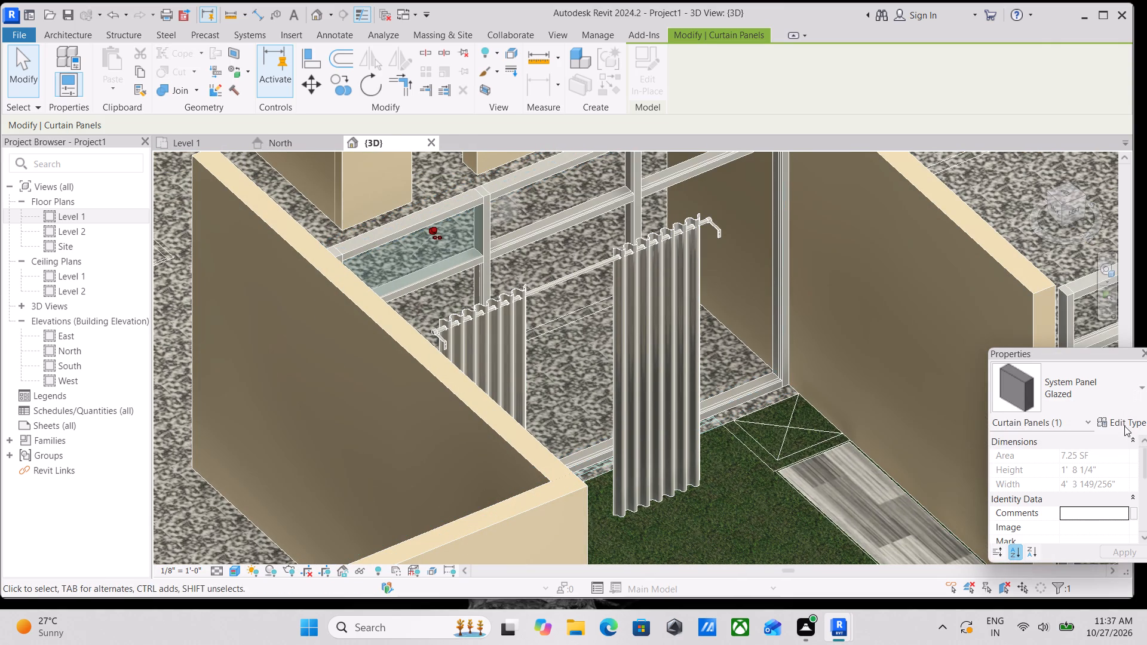
left_click(1125, 420)
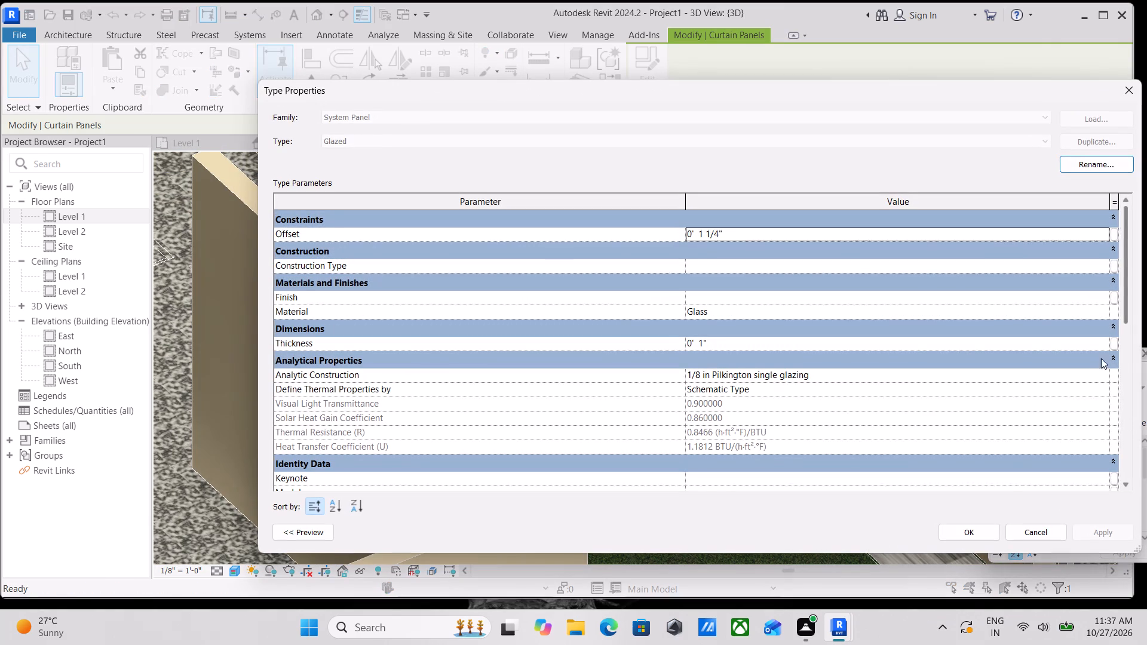
left_click(1108, 312)
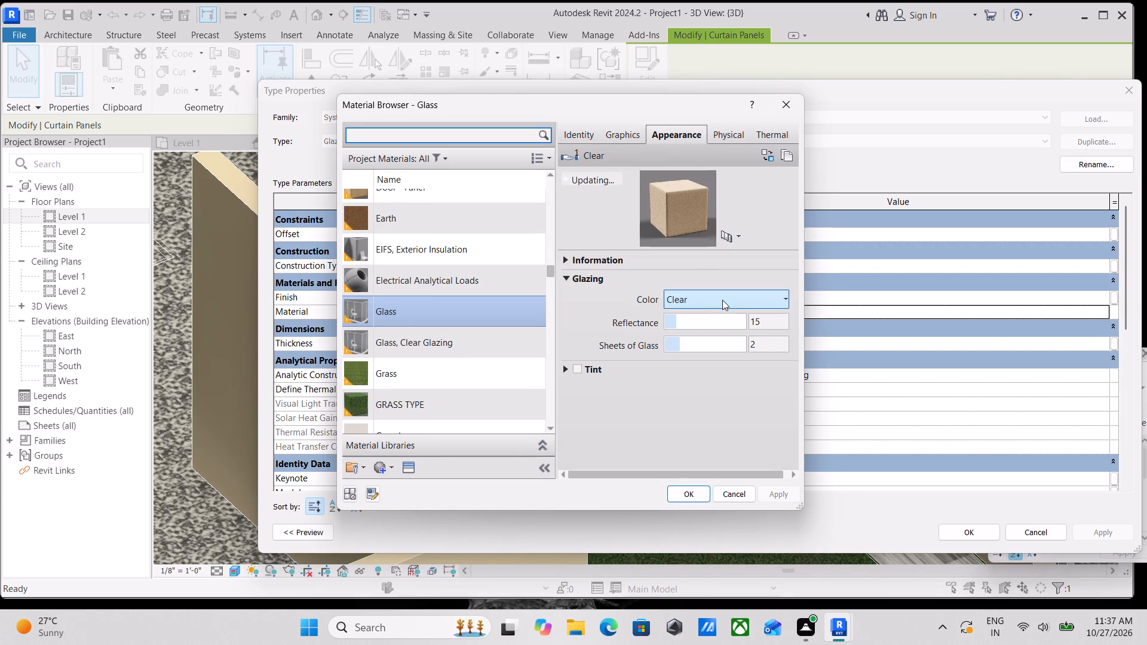
Look through the project materials for a suitable glass, including Glass, Clear Glazing.
left_click(440, 342)
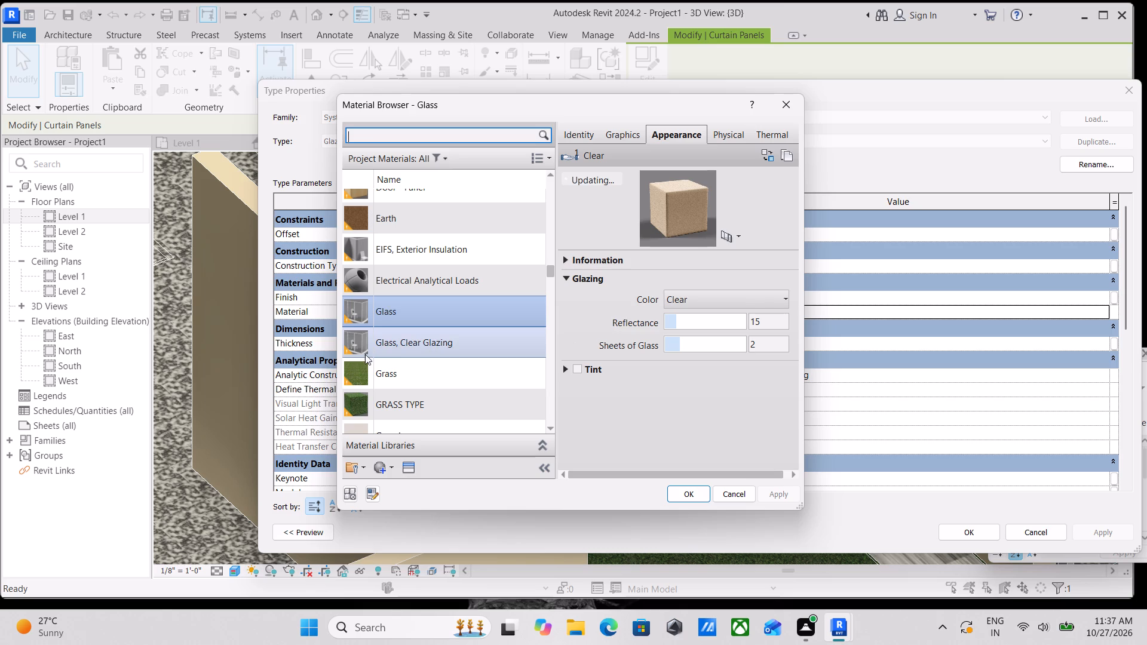
left_click(384, 339)
scroll(397, 317, "down", 2)
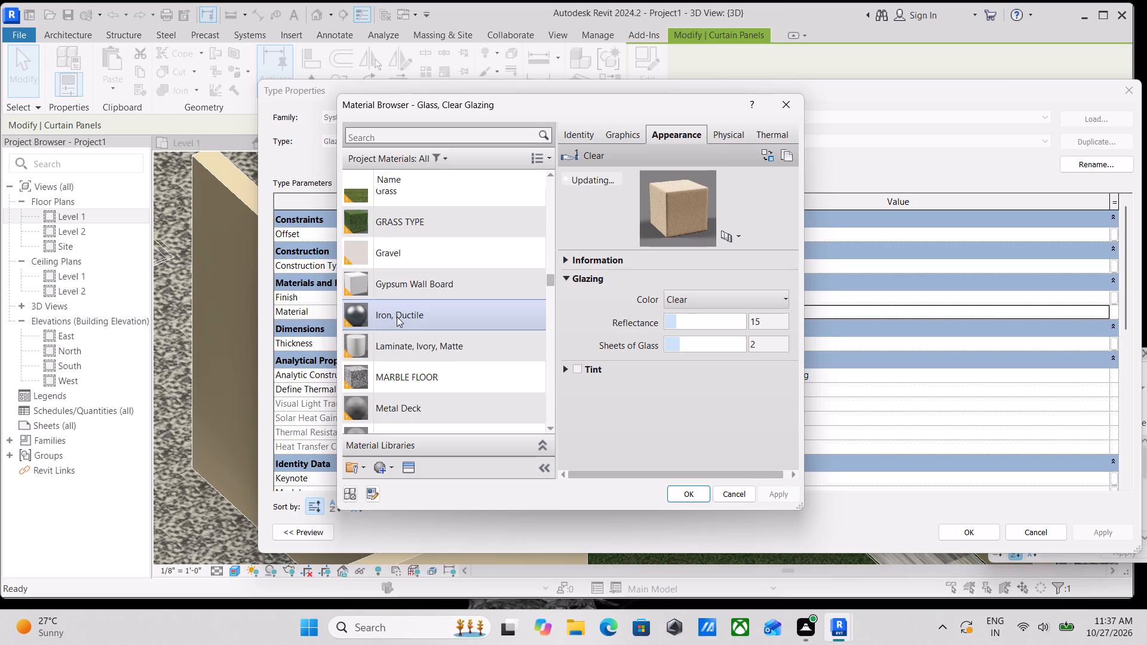
scroll(410, 324, "up", 4)
scroll(379, 452, "up", 1)
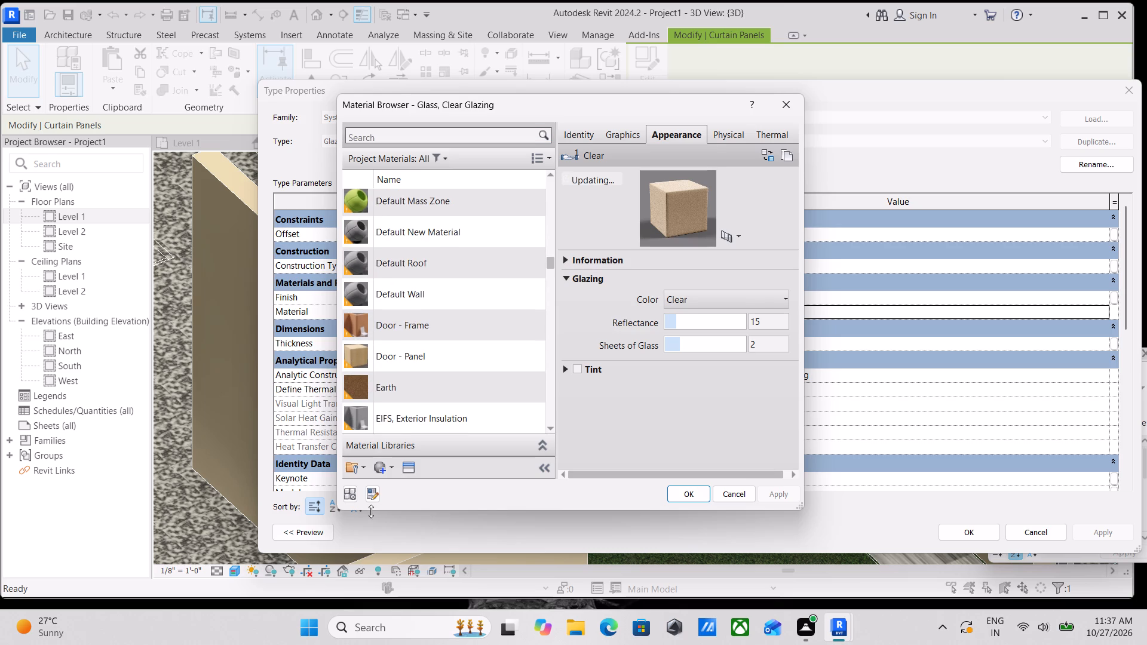
Create a new material in the project's material list.
left_click(384, 470)
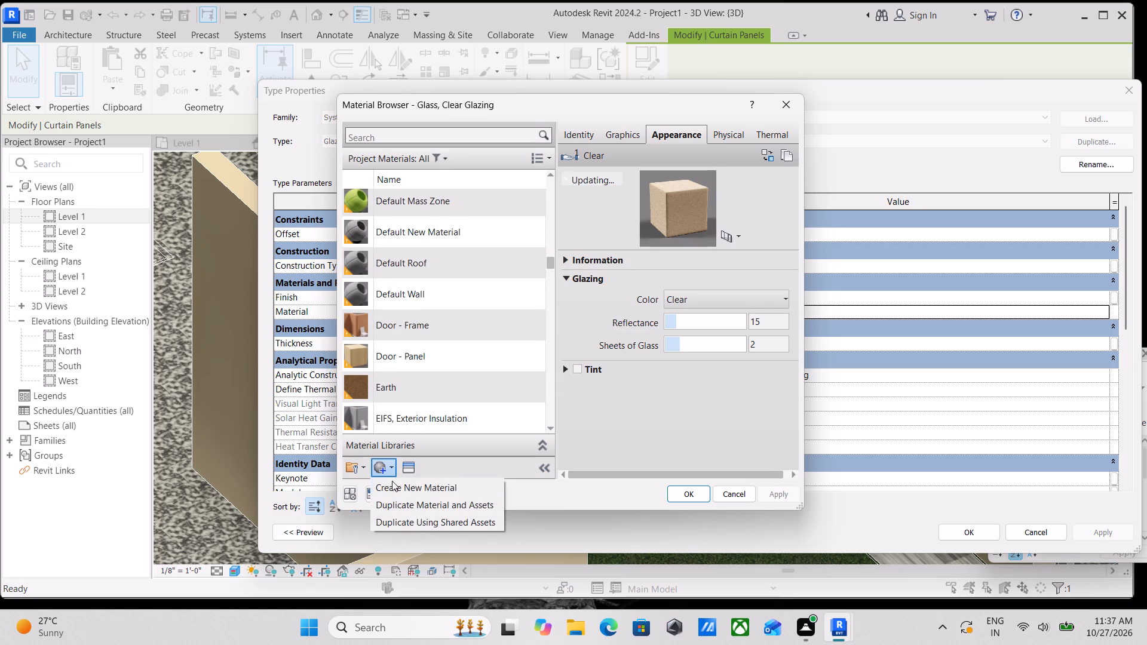
left_click(397, 492)
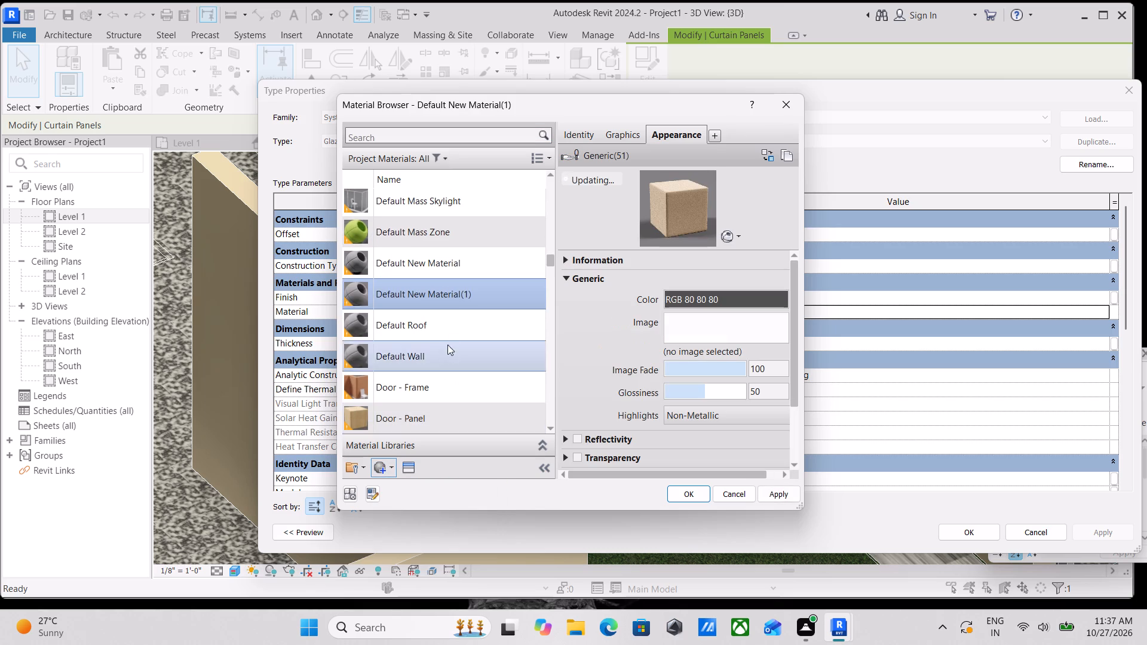
scroll(413, 400, "down", 1)
scroll(446, 241, "up", 3)
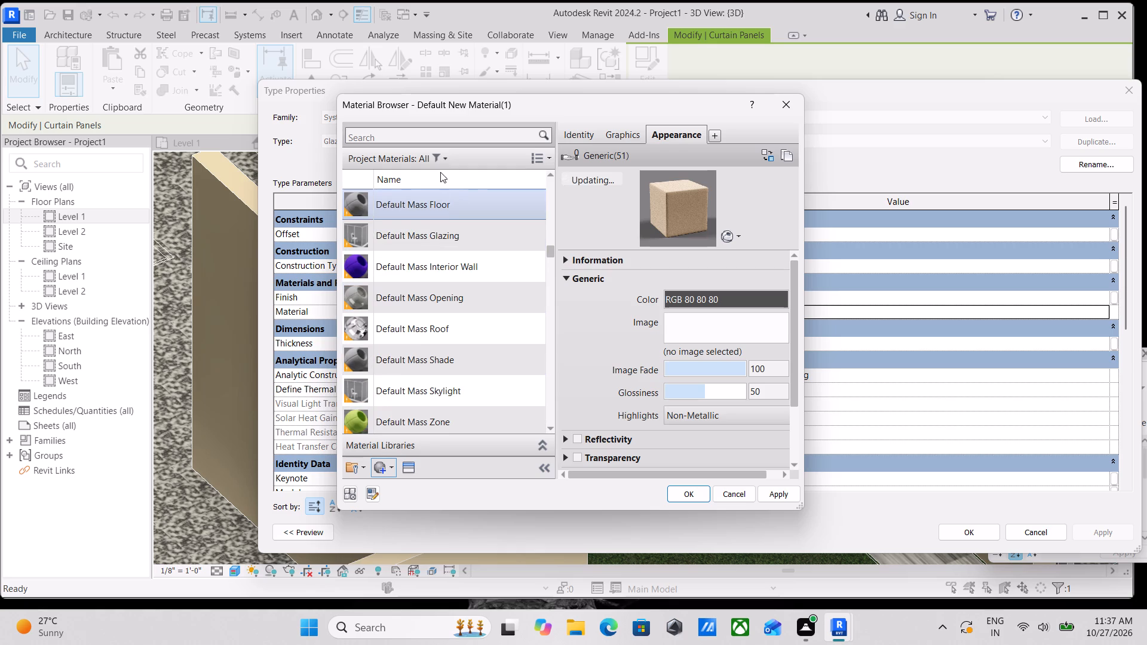
Create another new material and rename it "glass panel 223".
left_click(386, 471)
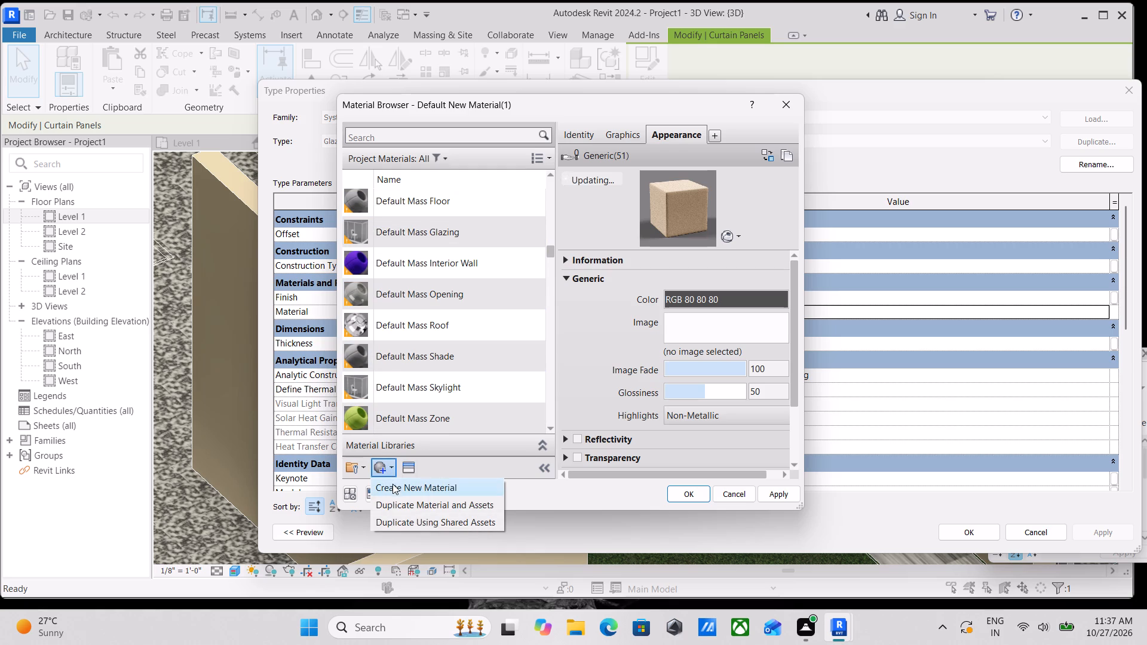
left_click(390, 487)
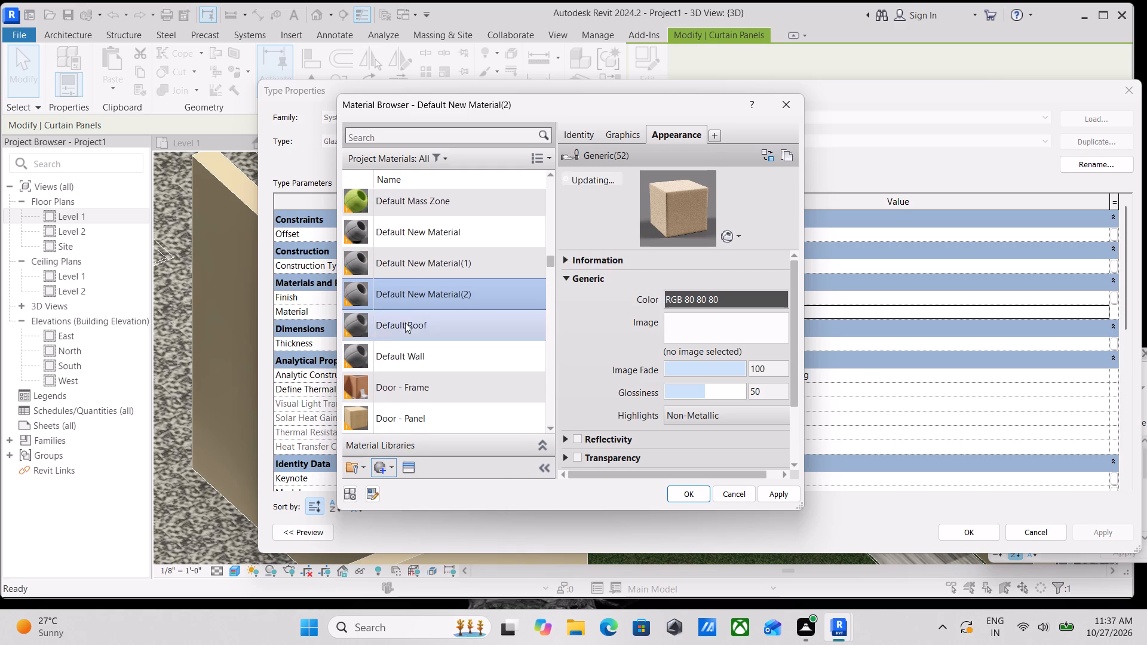
left_click(414, 290)
right_click(414, 290)
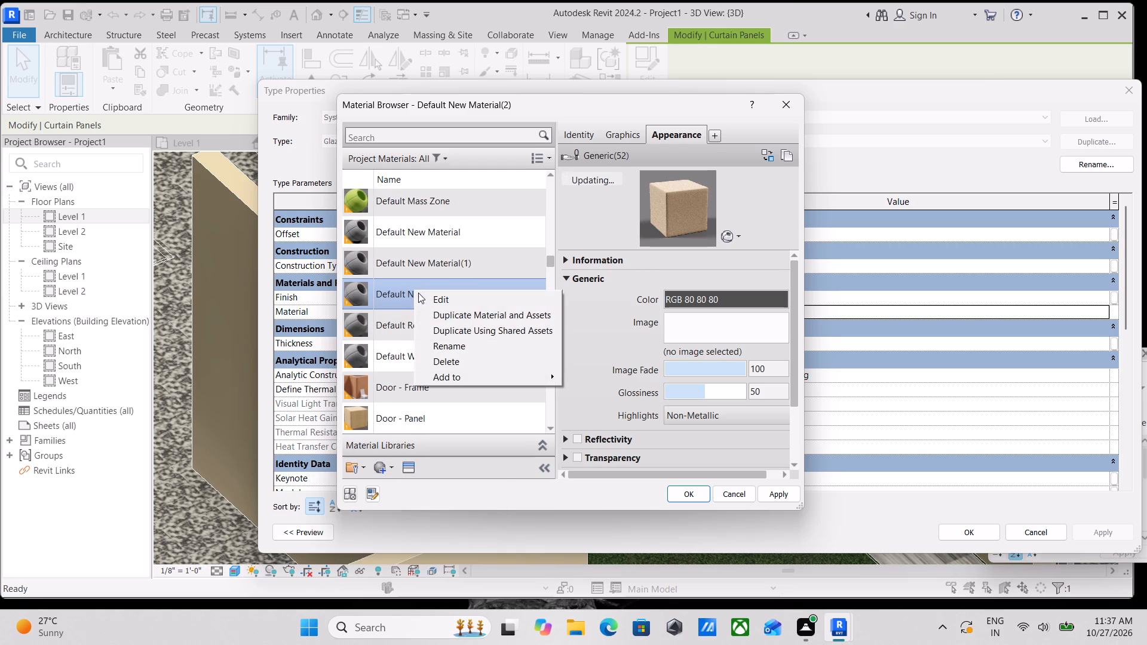
left_click(444, 348)
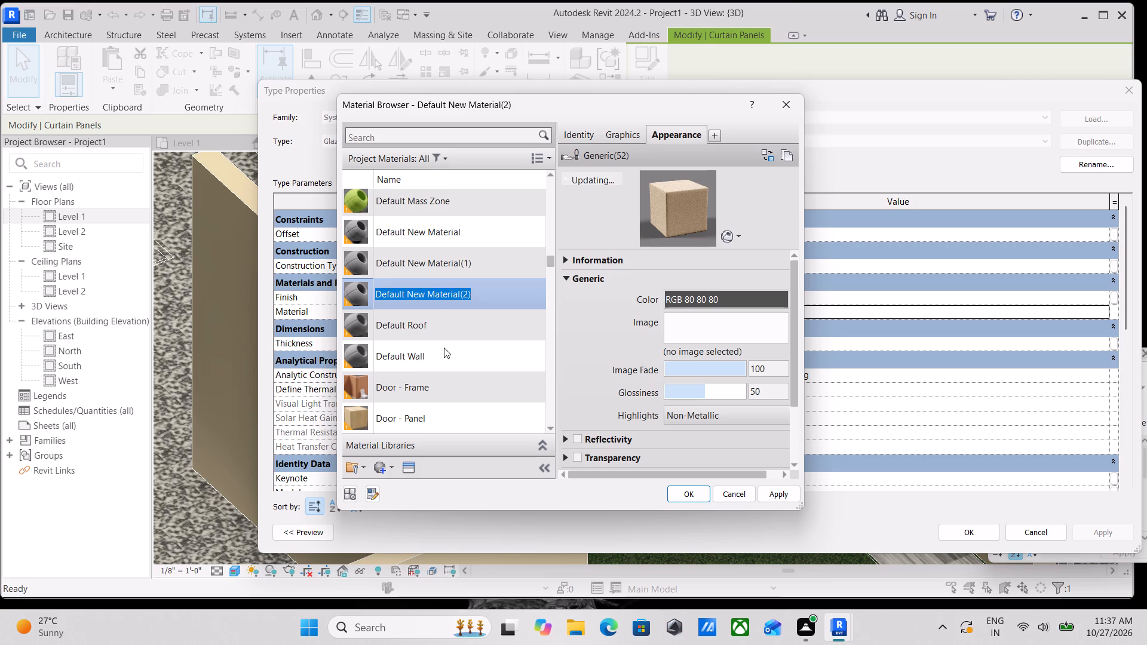
type("glaz")
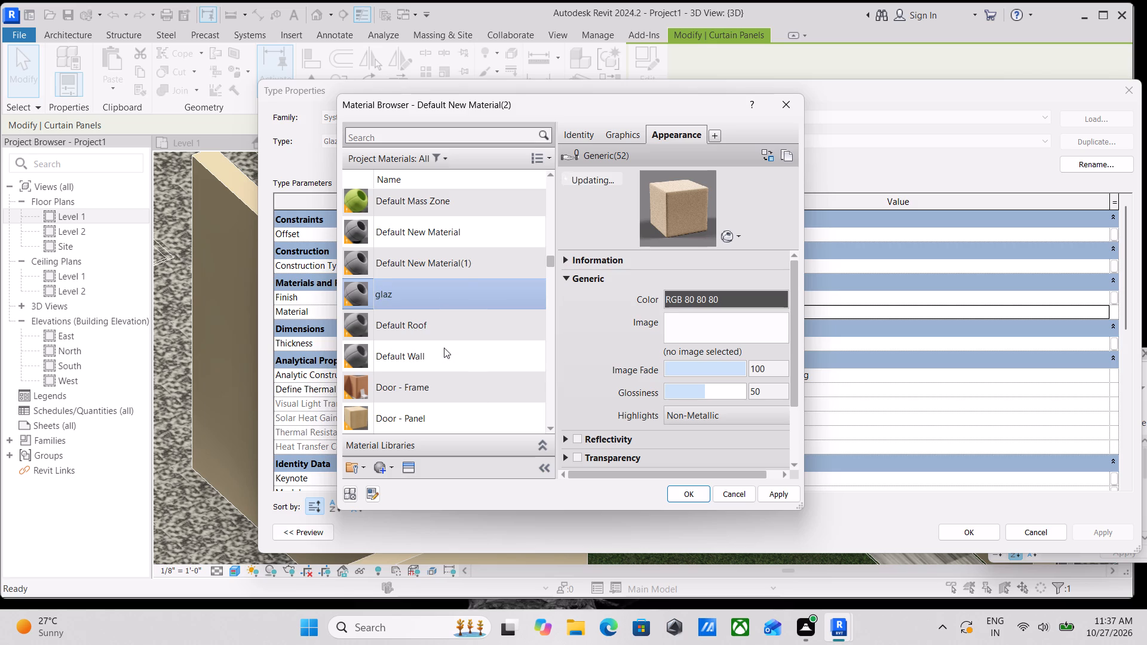
key("BackSpace")
type("ss")
key("space")
type("panel")
key("space")
type("223")
From the Appearance Library's Glass assets, try Clear - Green 1 and Clear - Green, and assign Clear - Amber to the glass panel material.
left_click(415, 470)
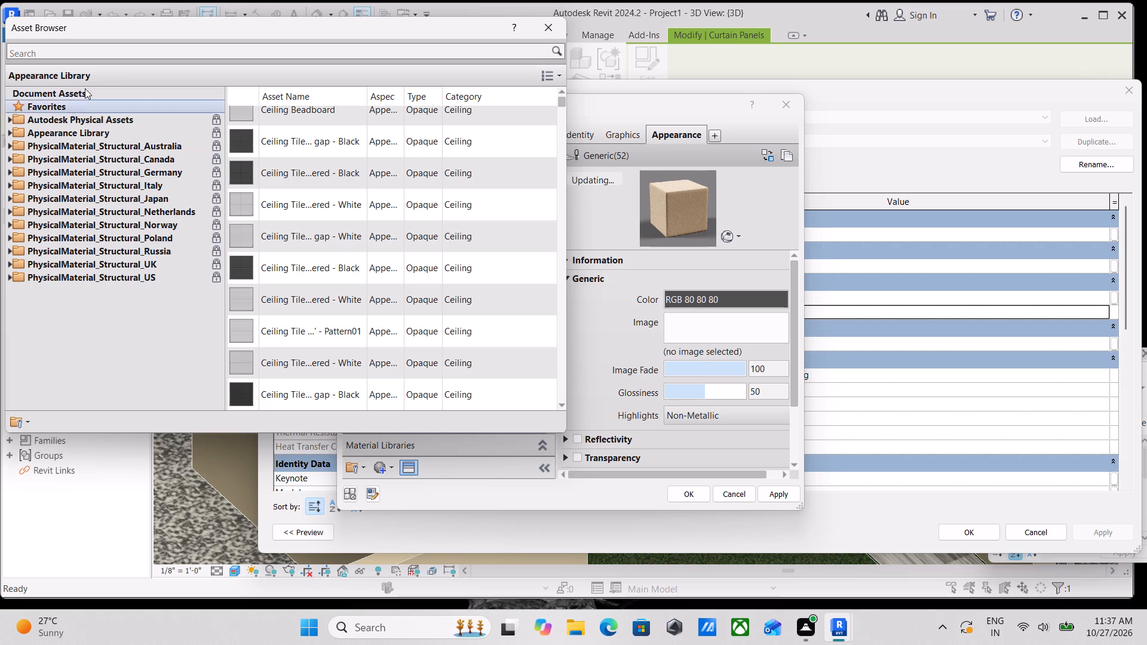
left_click(13, 133)
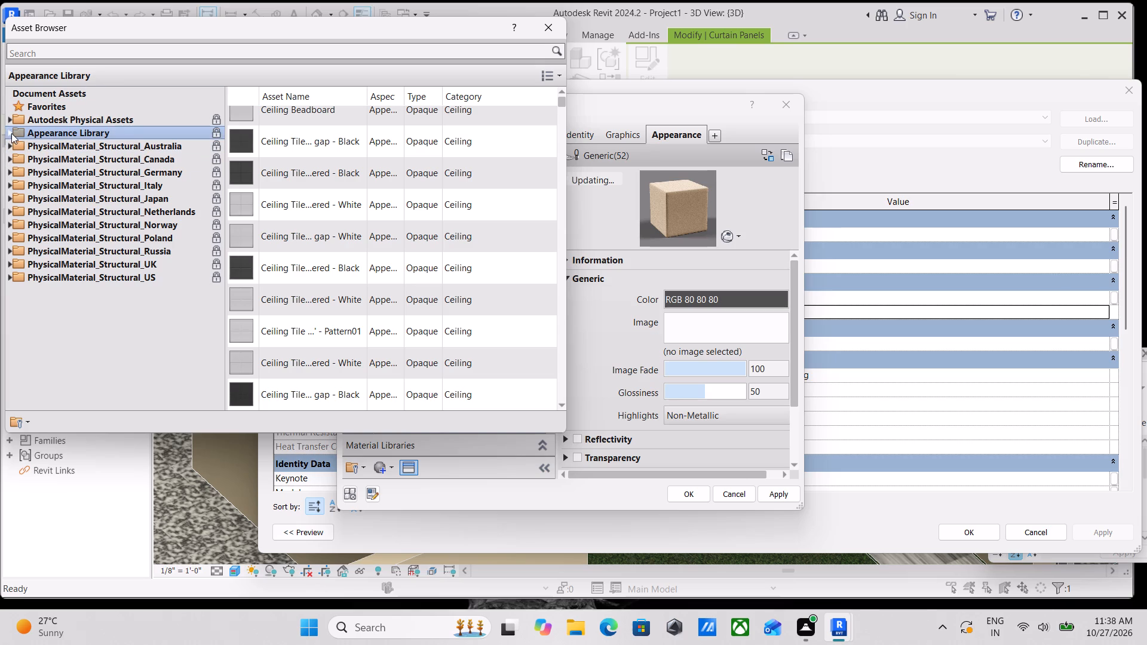
left_click(11, 133)
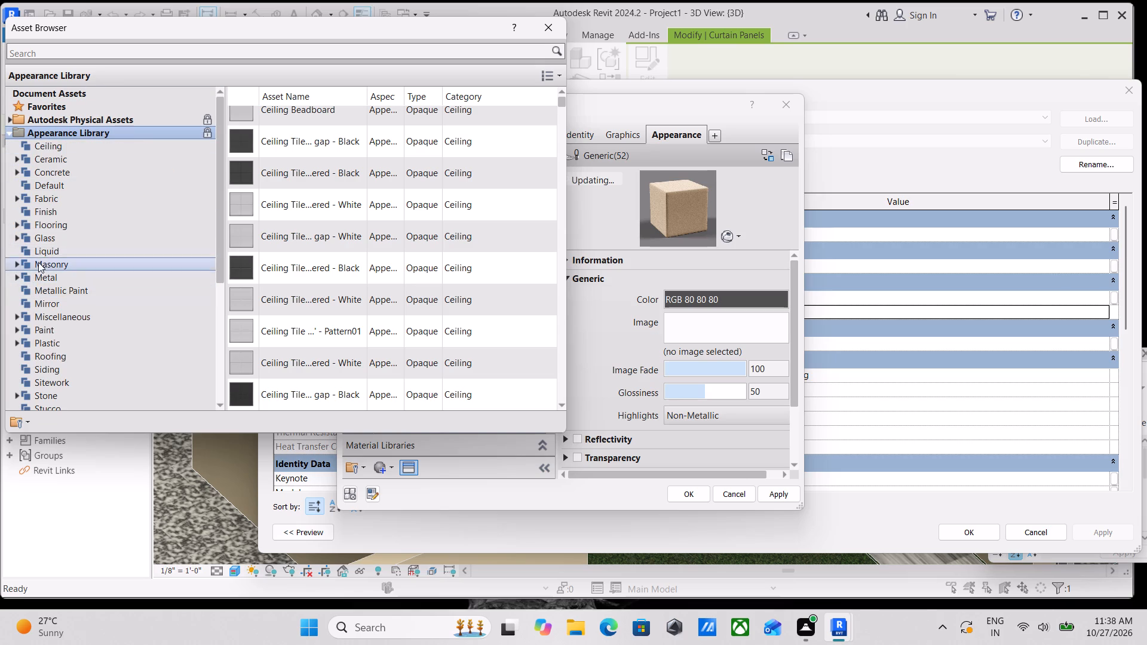
double_click(26, 239)
double_click(339, 245)
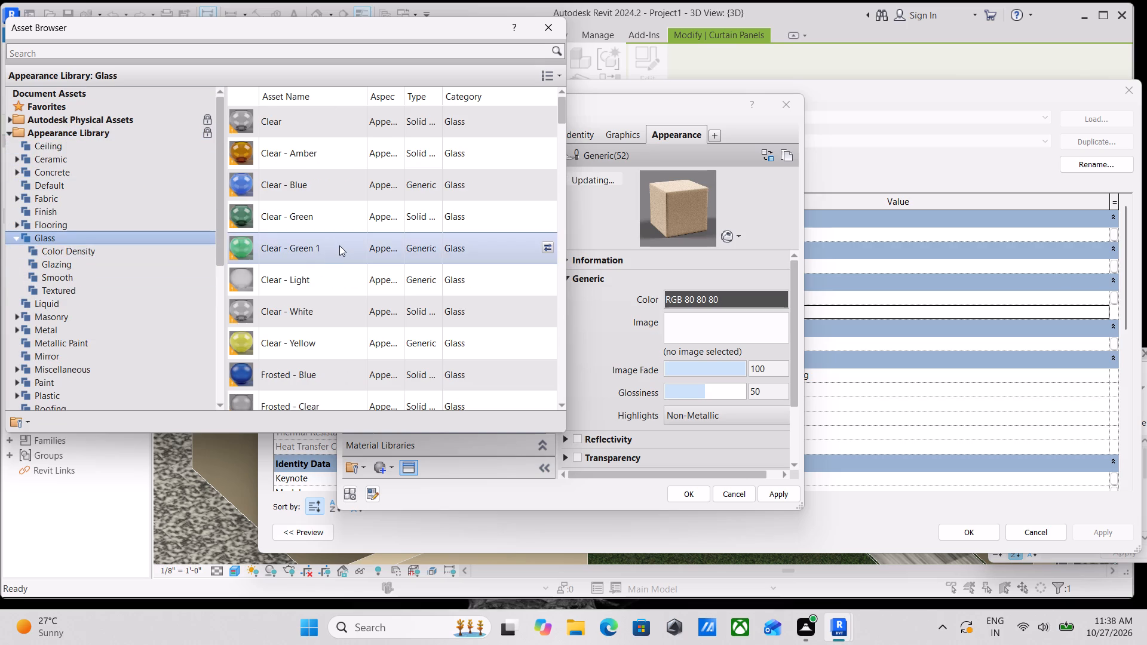
double_click(314, 209)
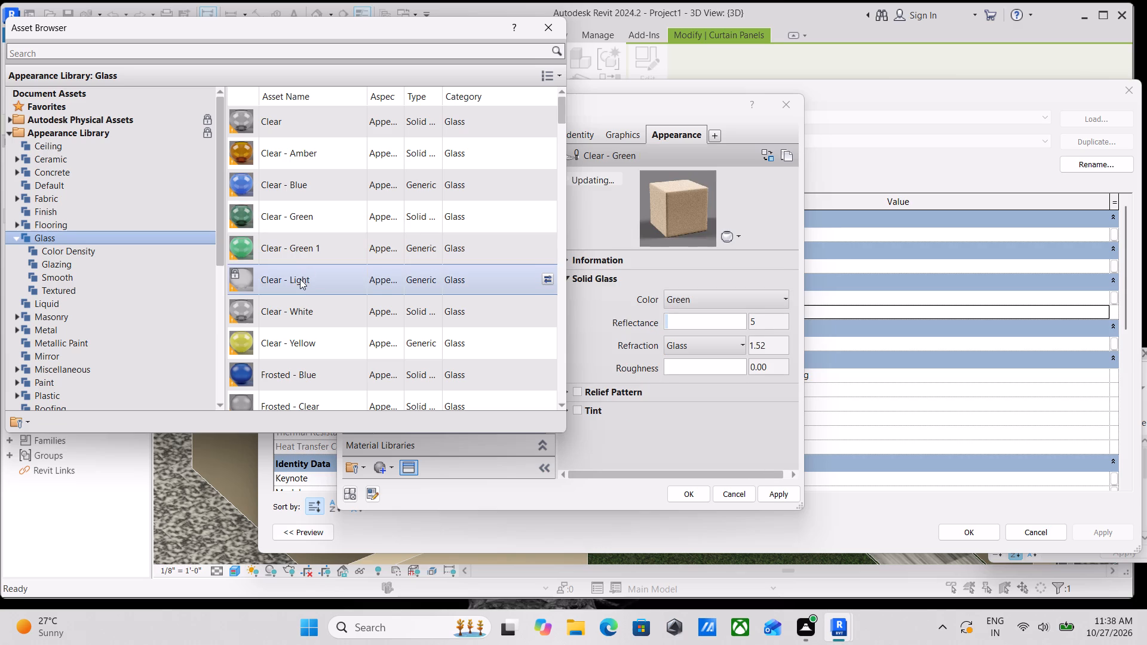
scroll(300, 279, "down", 1)
scroll(300, 279, "up", 2)
double_click(304, 214)
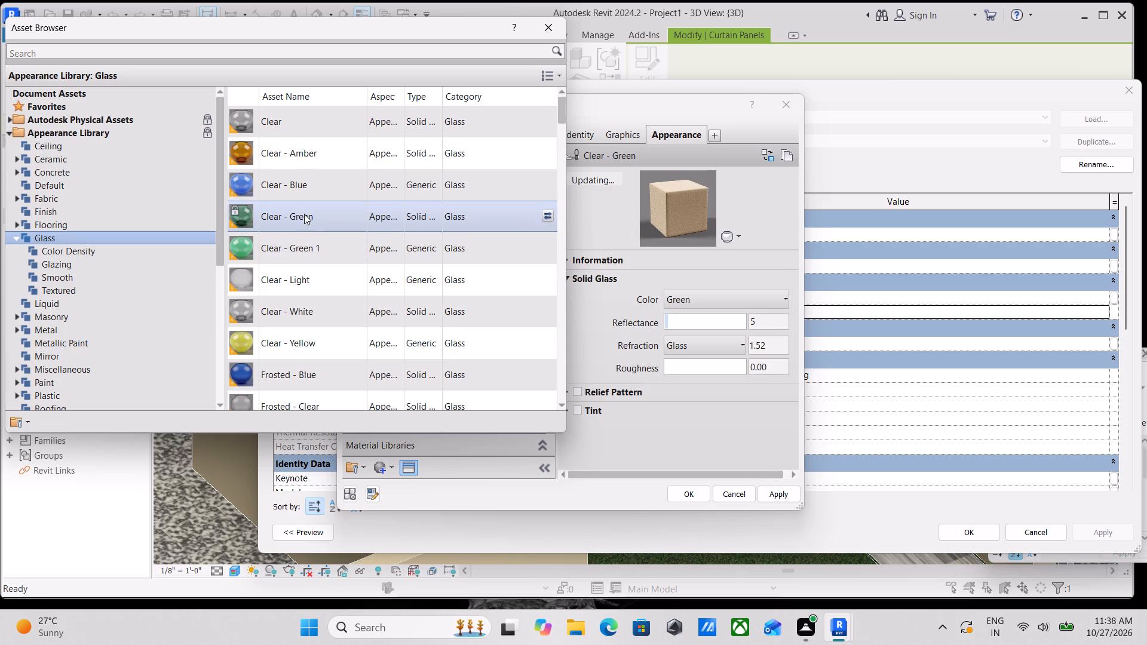
scroll(304, 214, "up", 2)
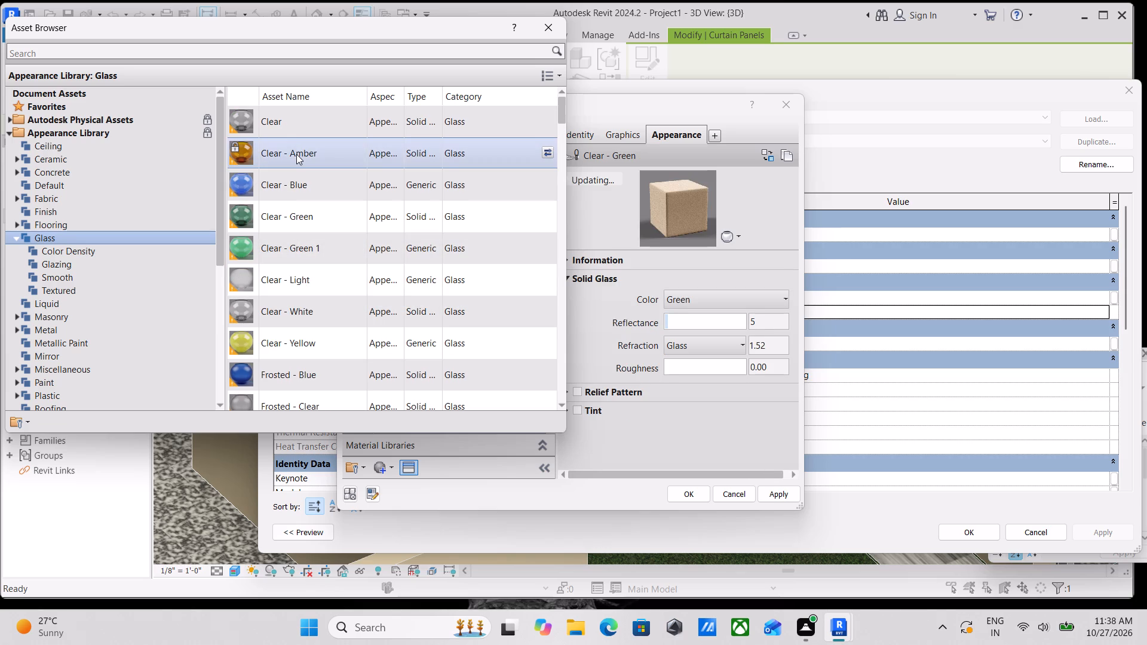
double_click(296, 154)
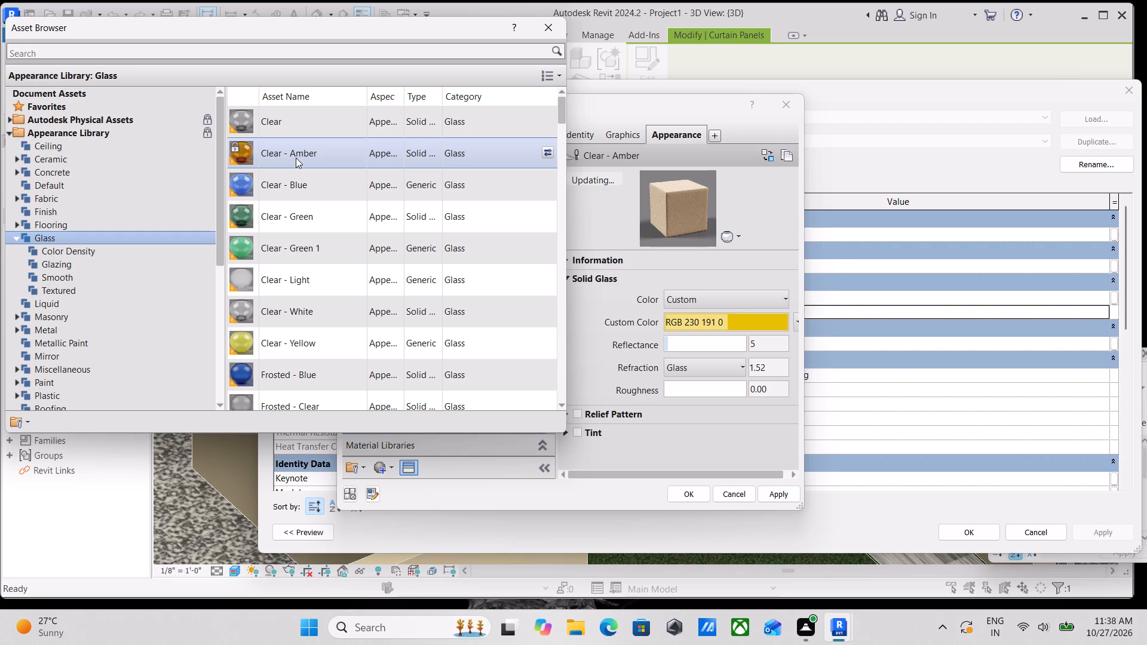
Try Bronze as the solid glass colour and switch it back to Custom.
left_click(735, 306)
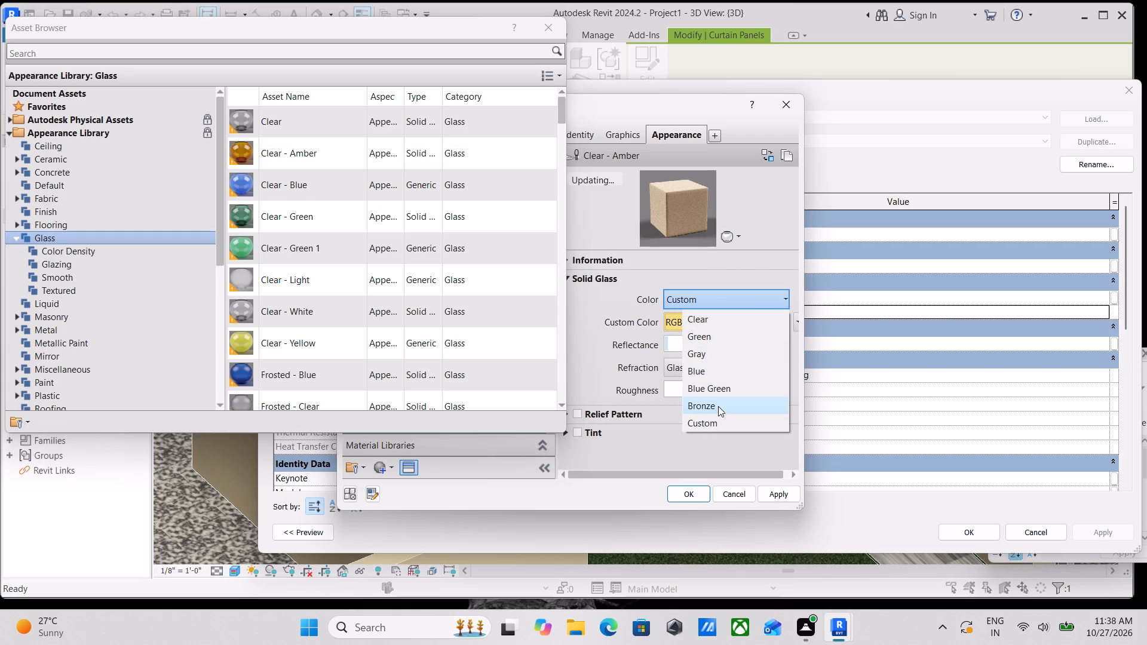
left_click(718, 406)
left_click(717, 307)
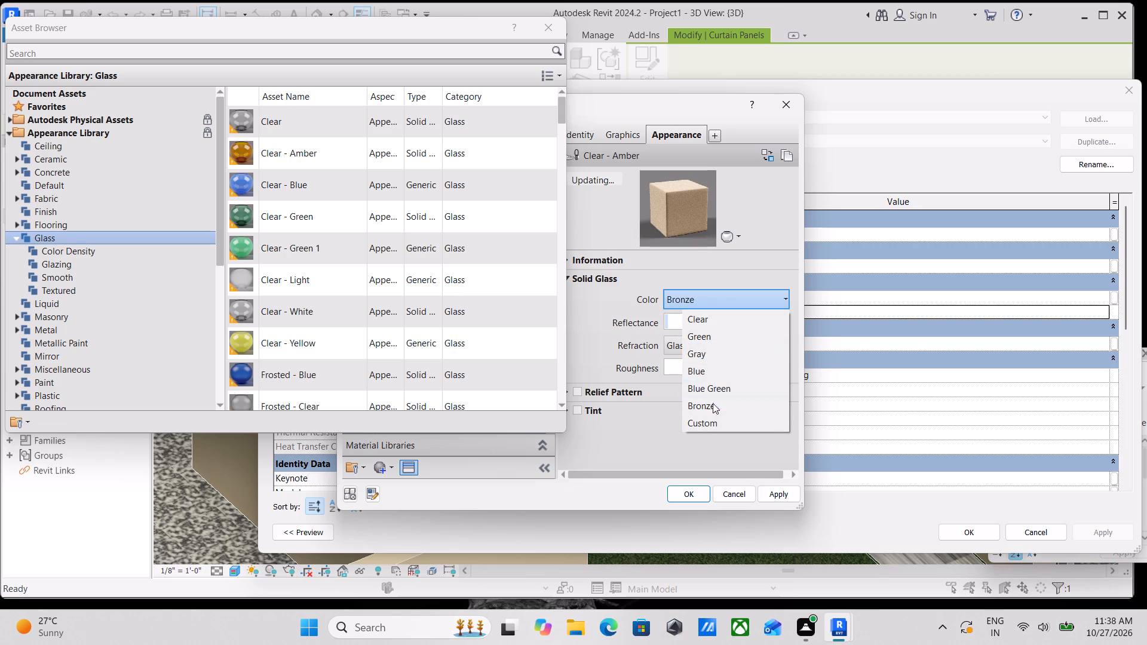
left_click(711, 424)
Open the glass appearance's custom colour and select its red value for editing.
left_click(695, 321)
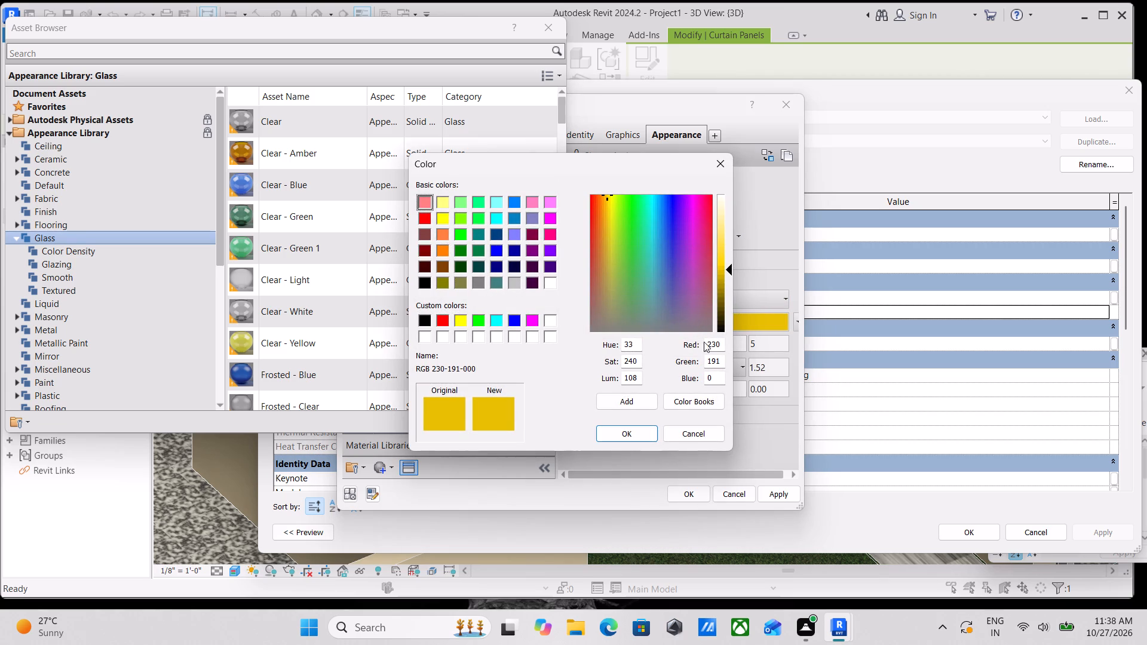
left_click_drag(722, 345, 701, 345)
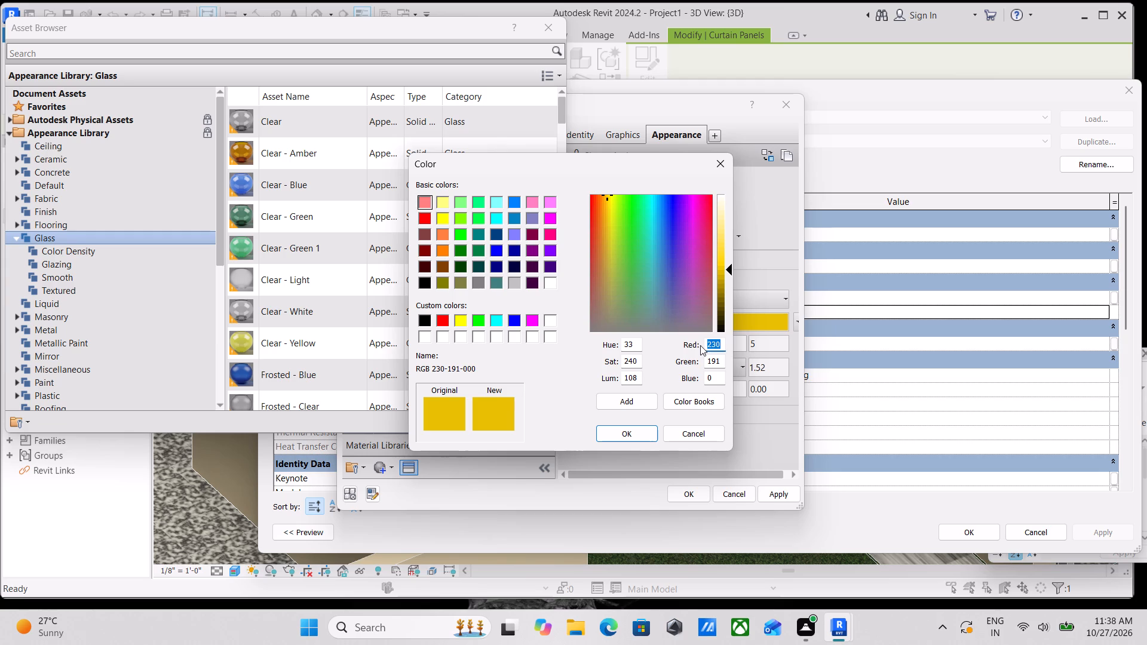
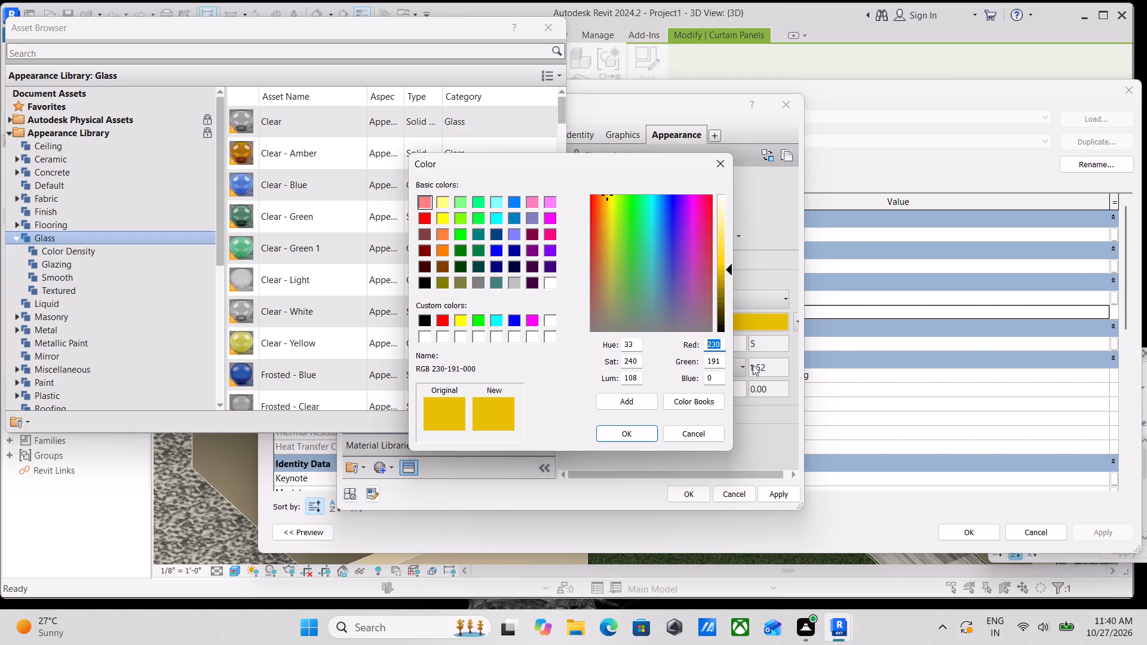
Set the custom colour of the Clear - Amber glass appearance to RGB 166 90 43 and apply it to the Glazed panel type.
type("166")
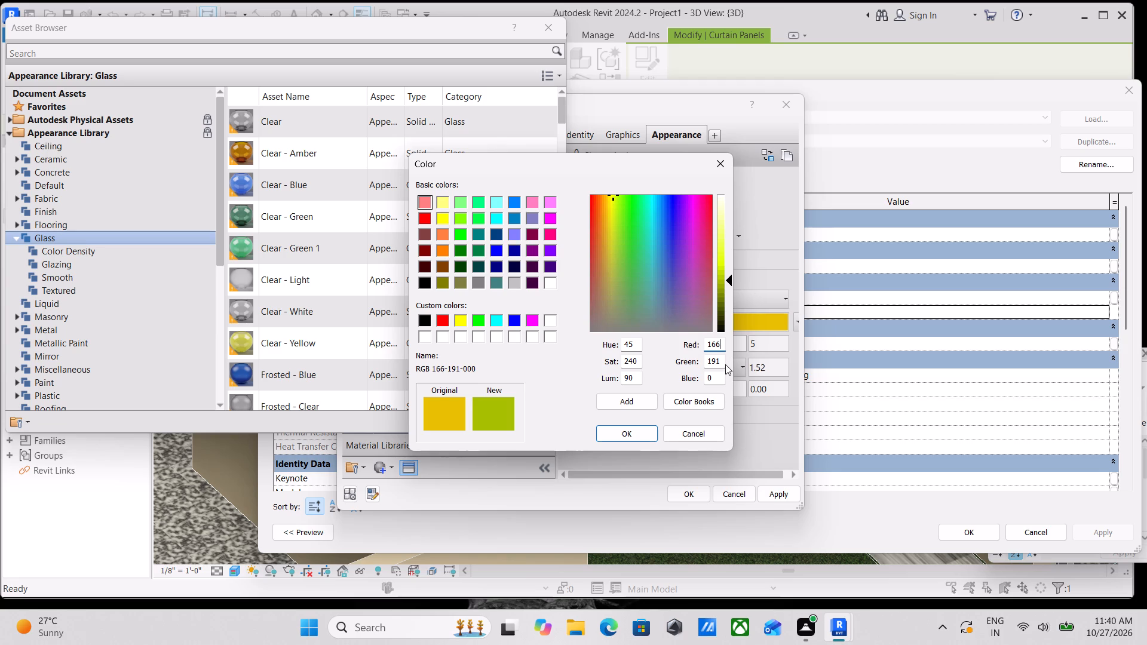
left_click(723, 363)
left_click_drag(723, 363, 685, 370)
type("90")
left_click_drag(717, 379, 705, 379)
left_click_drag(705, 379, 703, 379)
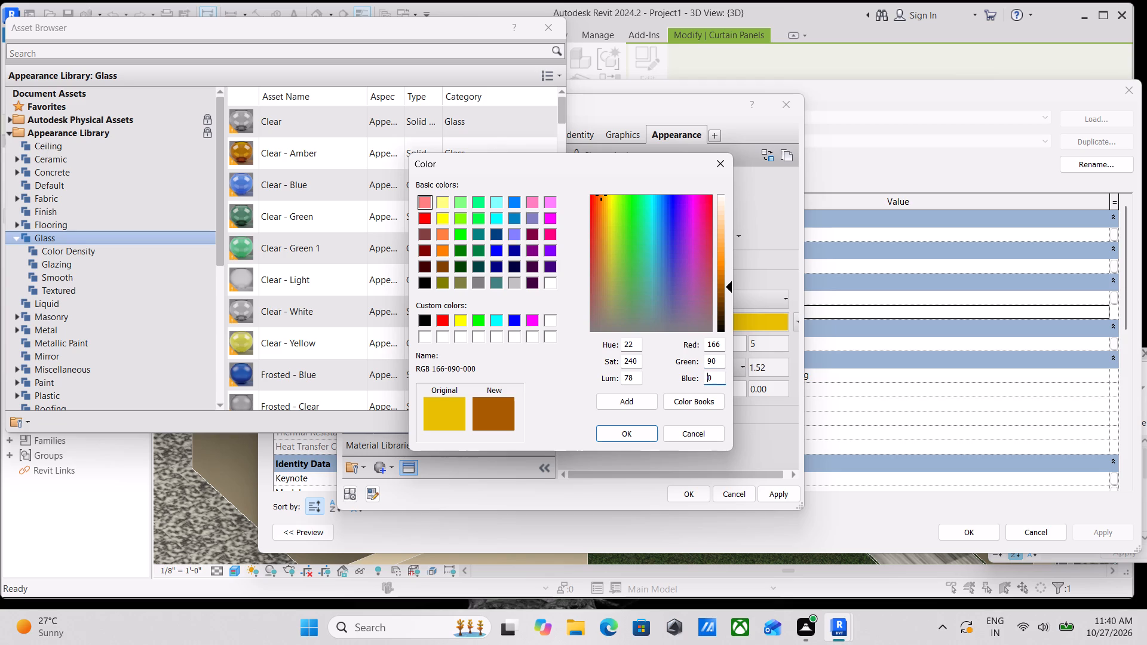
left_click_drag(703, 379, 698, 380)
left_click_drag(713, 376, 700, 379)
type("43")
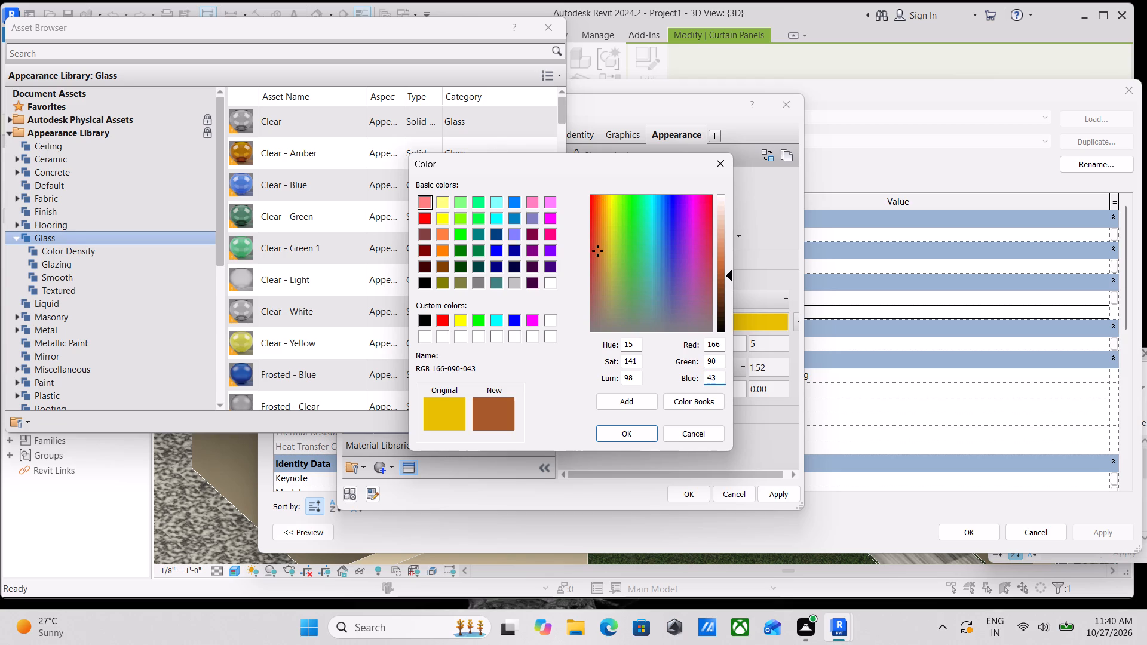
left_click(610, 426)
left_click(623, 435)
left_click(793, 494)
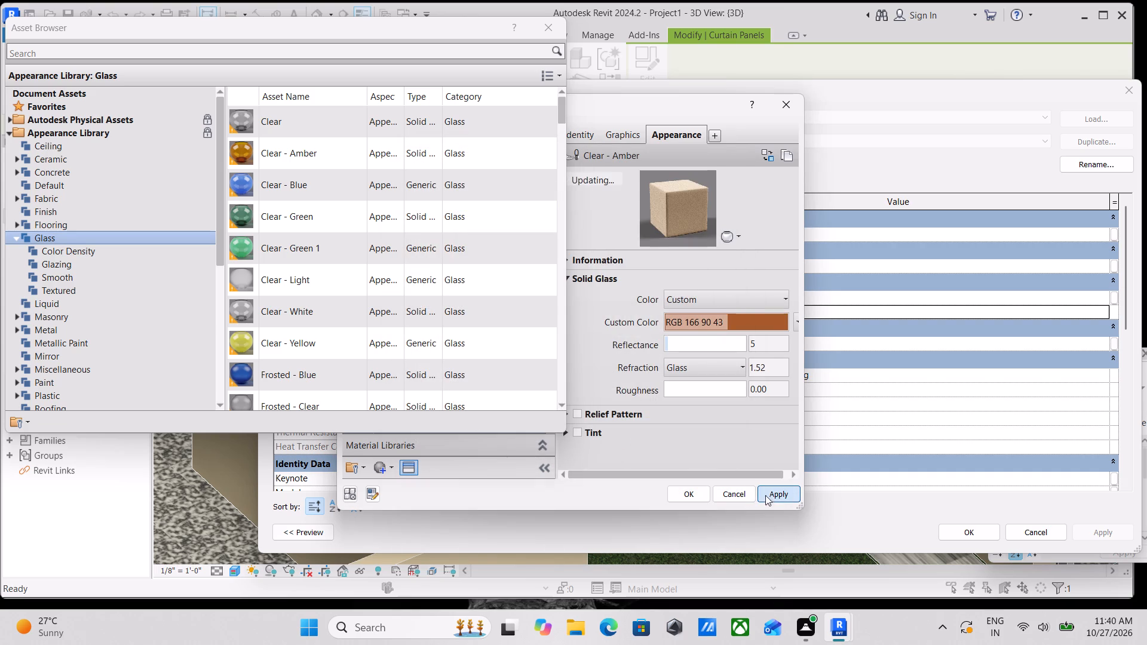
left_click(678, 493)
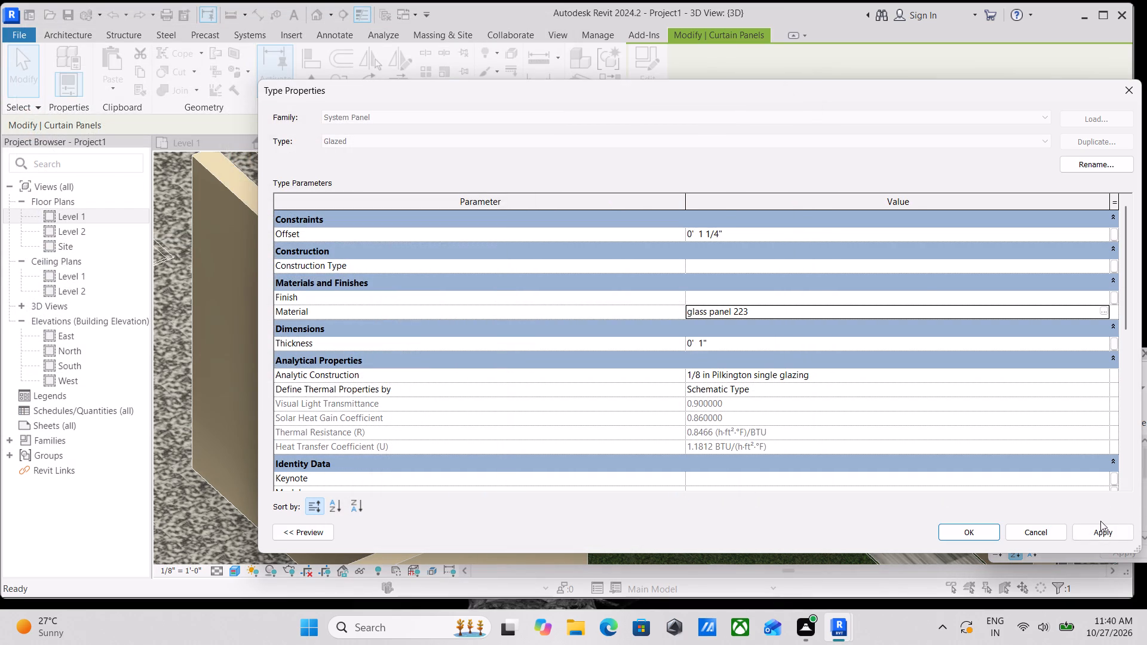
left_click(1103, 536)
left_click(956, 530)
key("Escape")
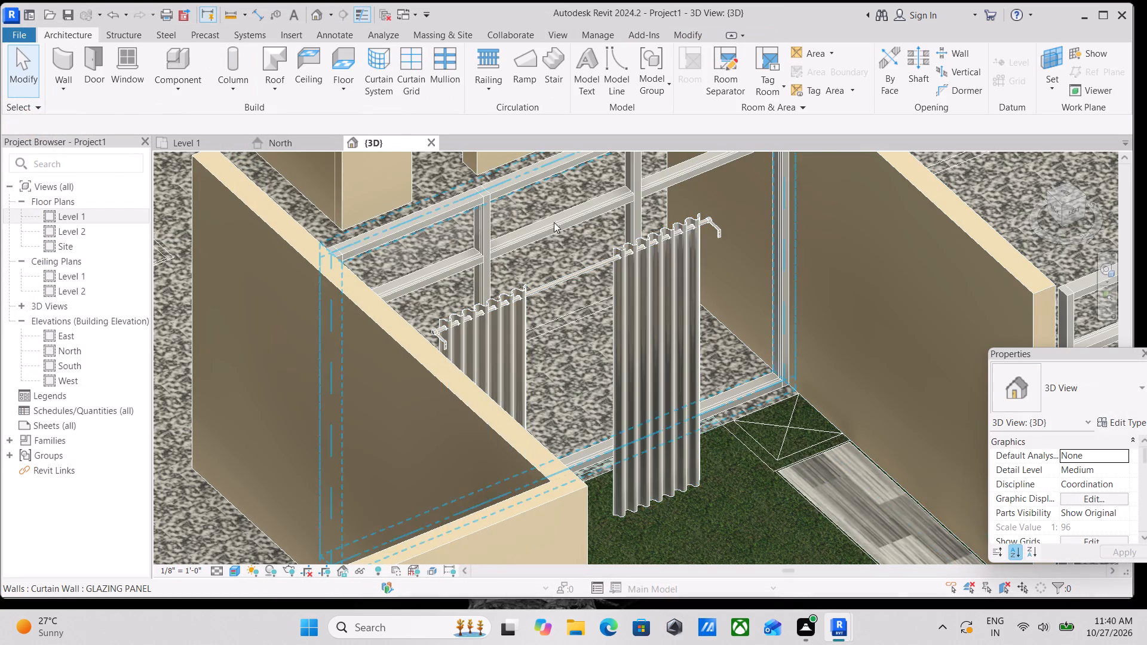
Change the curtain wall behind the double curtain to type Curtain Wall 1, deleting its type-generated gridlines.
scroll(421, 285, "up", 5)
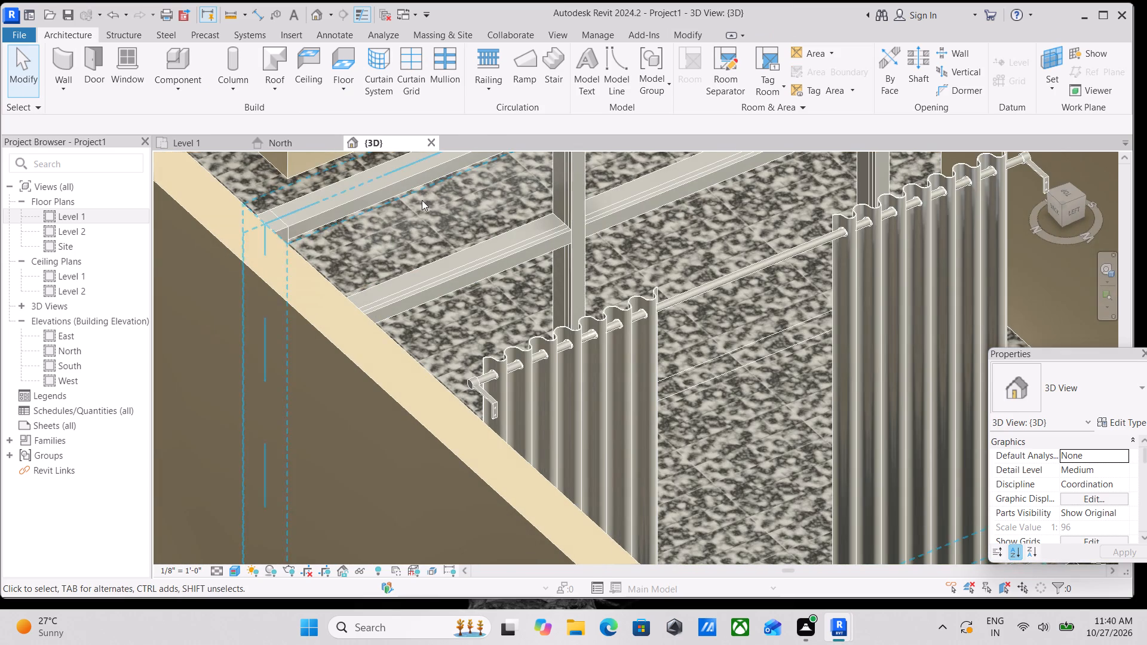
scroll(424, 208, "down", 3)
middle_click_drag(425, 210, 582, 263)
scroll(677, 319, "down", 4)
scroll(713, 351, "down", 2)
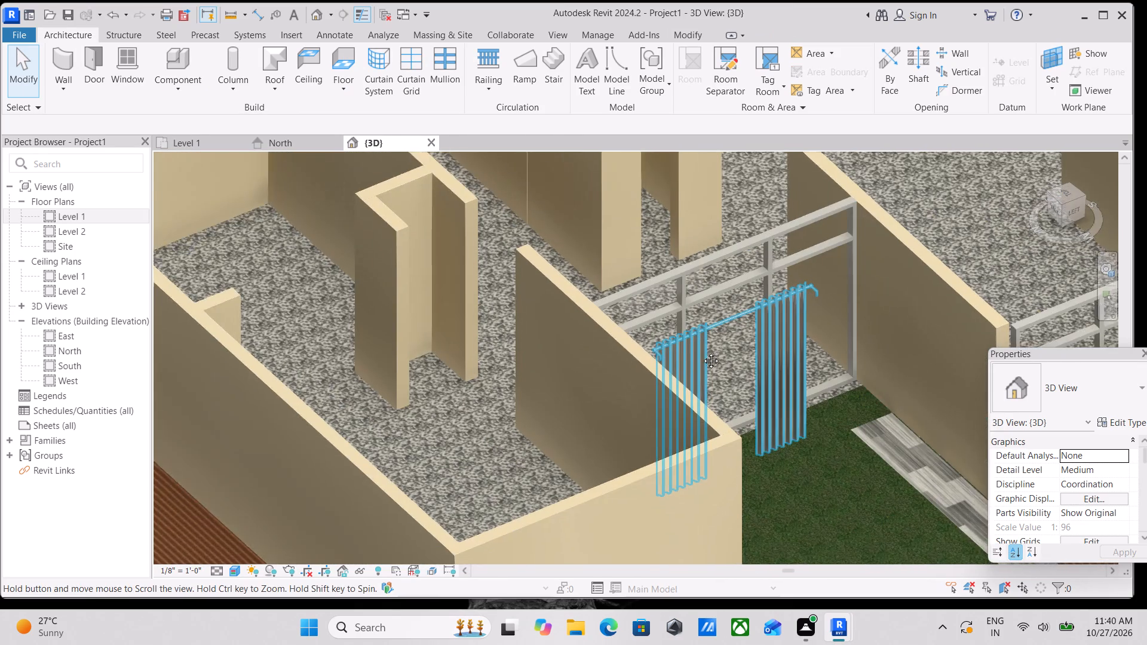
middle_click_drag(855, 400, 667, 414, "shift")
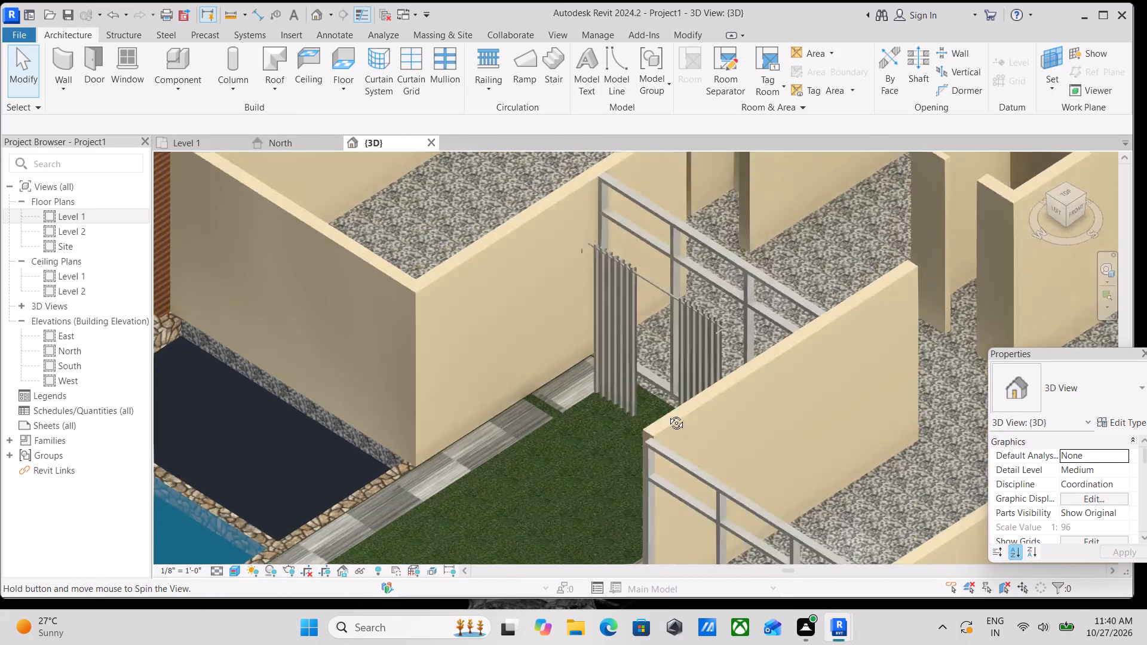
middle_click_drag(667, 414, 655, 417, "shift")
scroll(677, 247, "up", 6)
middle_click_drag(636, 178, 652, 292)
scroll(620, 276, "up", 1)
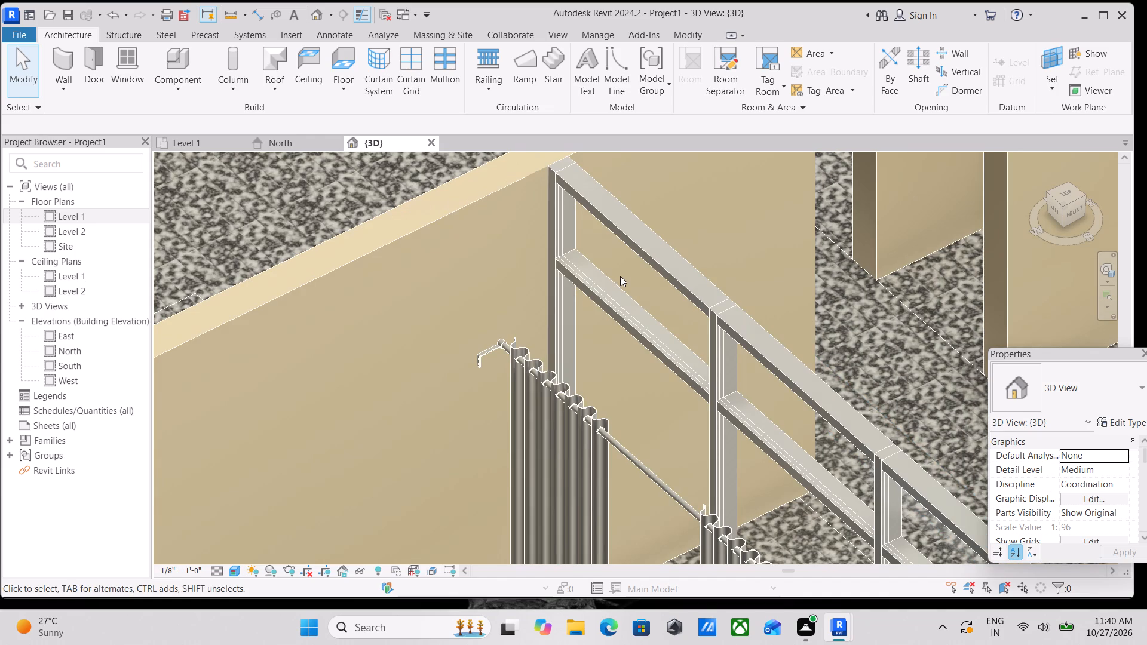
key("Tab")
key("Tab")
key("Tab")
key("Tab")
key("Tab")
key("Tab")
key("Tab")
key("Tab")
key("Tab")
key("Tab")
key("Tab")
key("Tab")
key("Tab")
key("Tab")
key("Tab")
key("Tab")
key("Tab")
key("Tab")
key("Tab")
key("Tab")
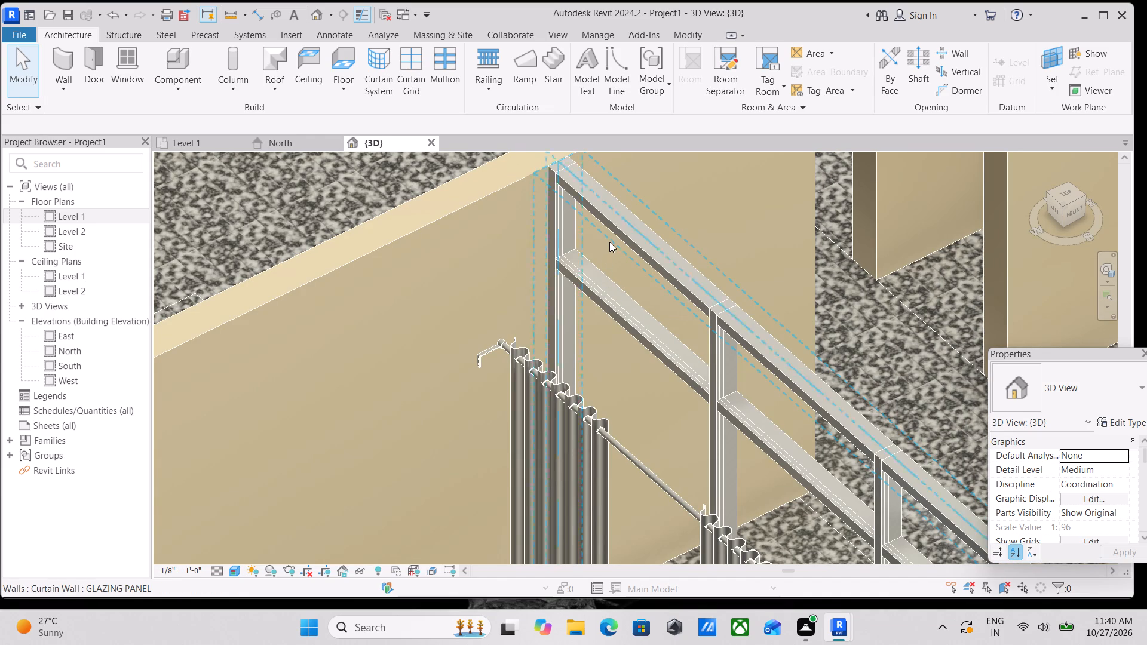
left_click(611, 241)
scroll(618, 250, "down", 2)
middle_click_drag(619, 250, 588, 214)
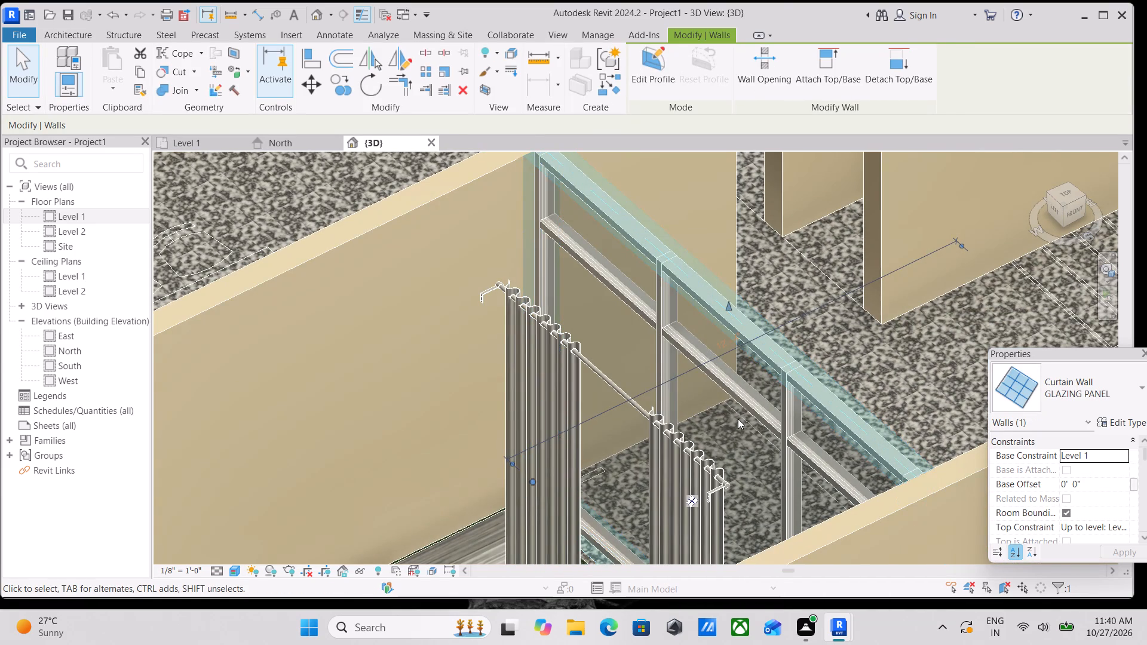
scroll(756, 444, "down", 1)
left_click(1126, 403)
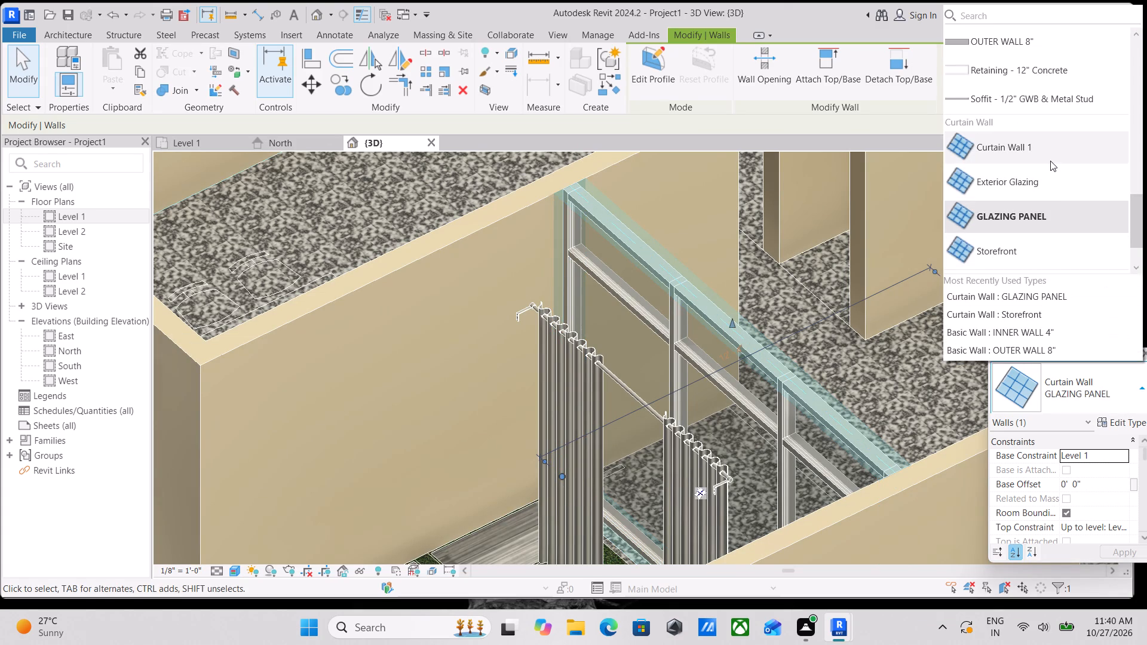
left_click(1050, 161)
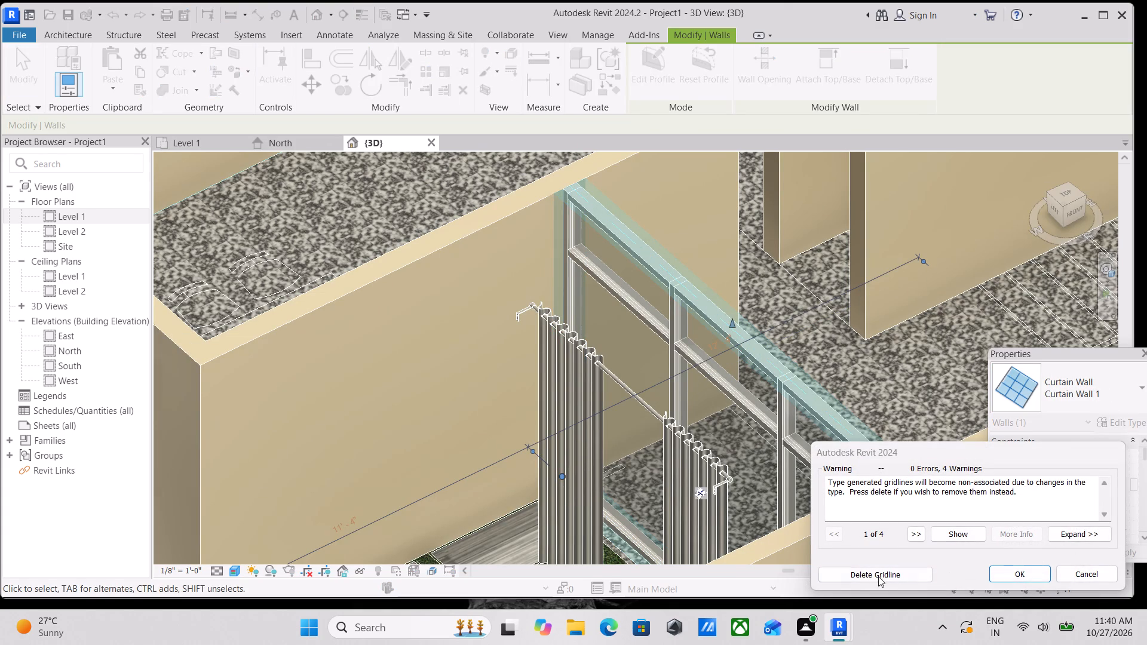
left_click(869, 578)
Review the type properties of Curtain Wall 1.
scroll(725, 348, "down", 1)
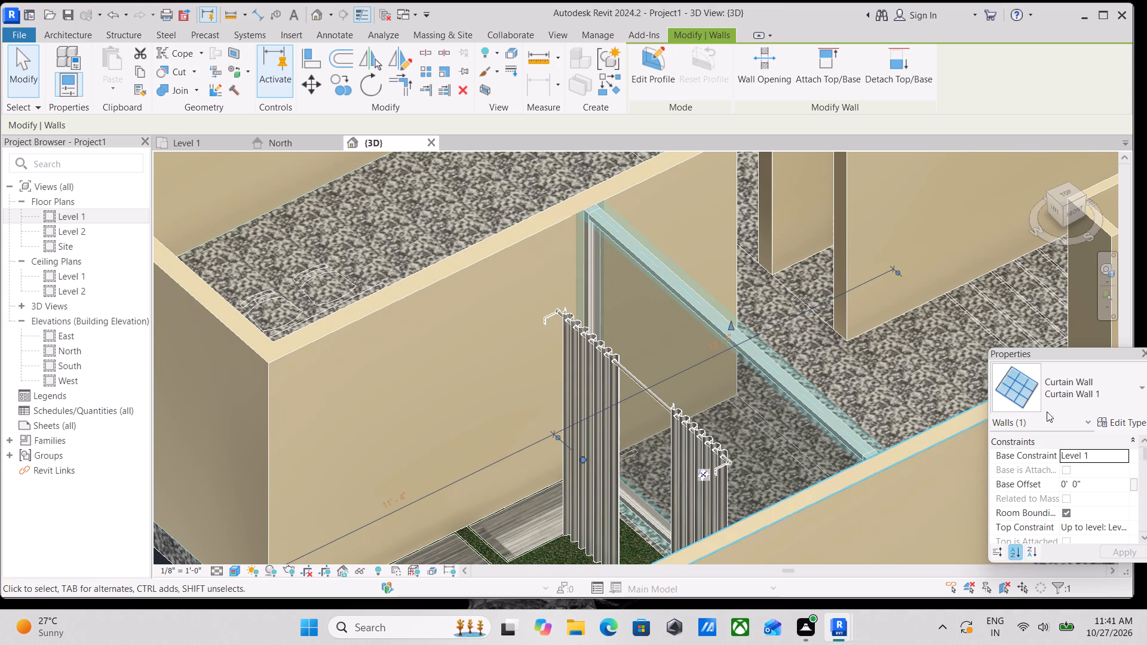
left_click(1114, 420)
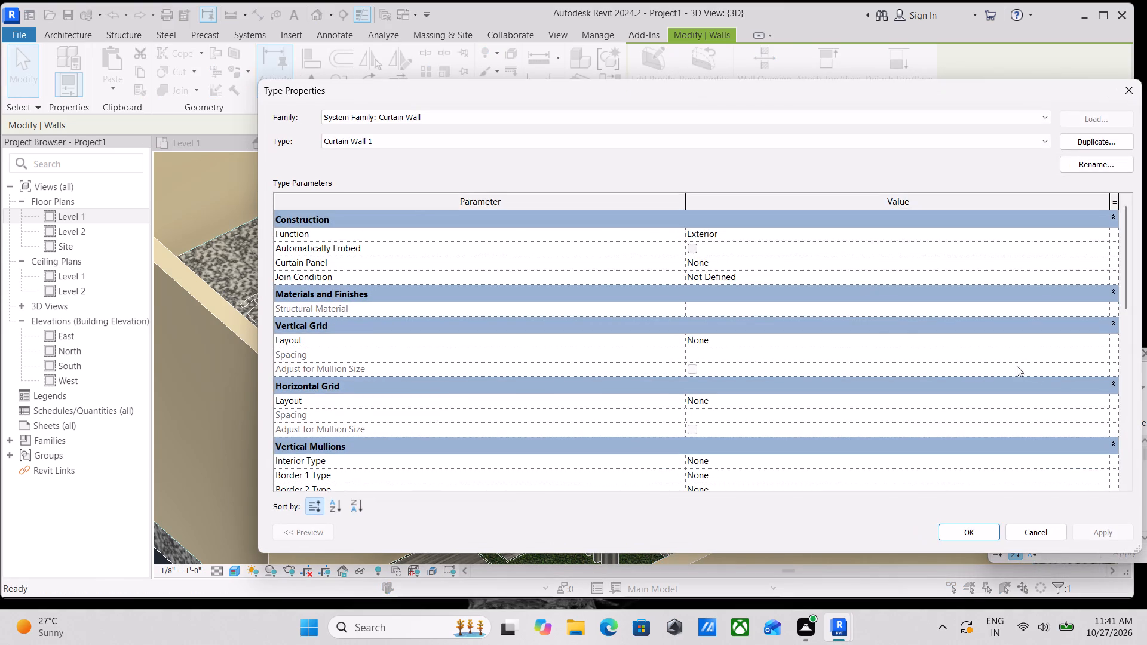
left_click(882, 326)
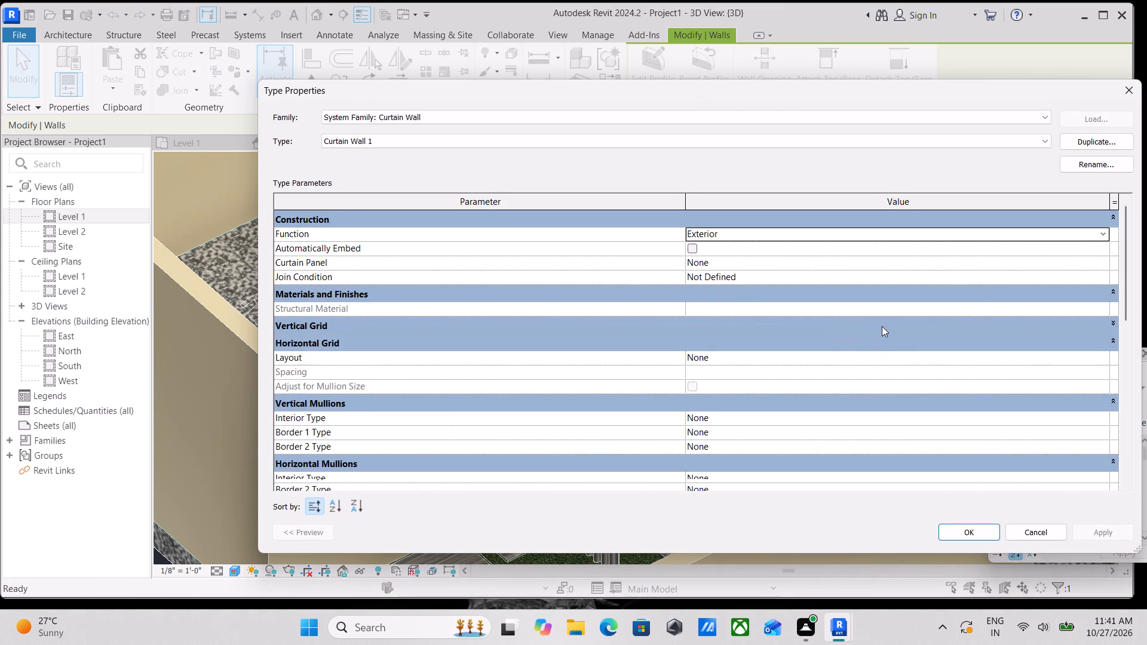
left_click(1081, 320)
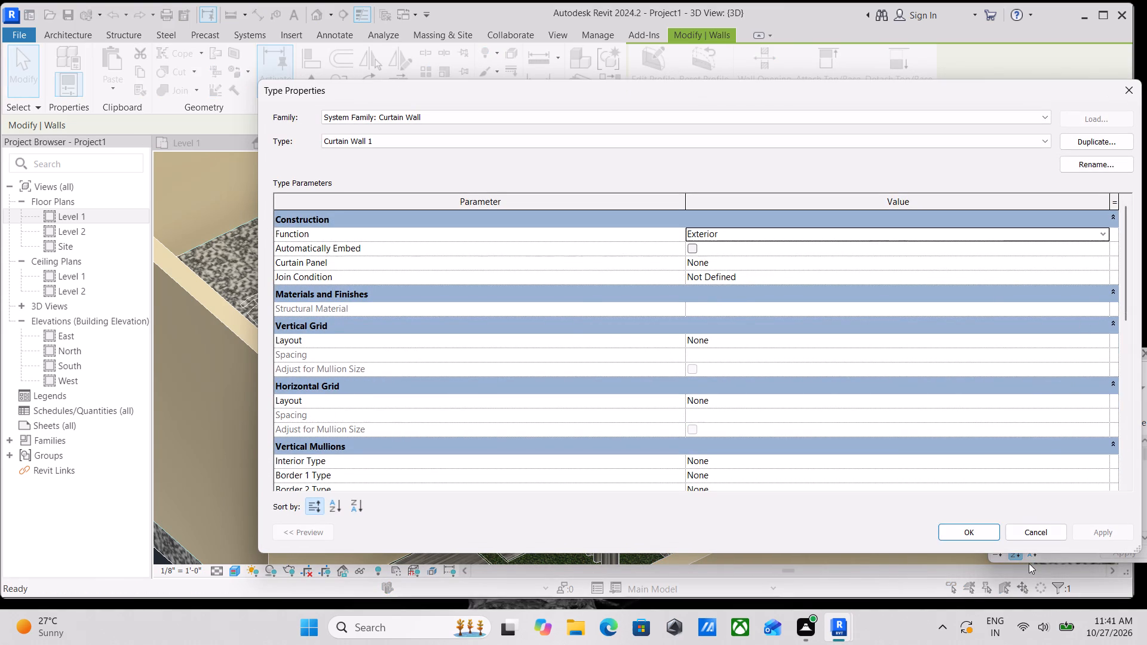
key("Escape")
key("Escape")
Inspect the type properties of the double curtain in front of the curtain wall.
scroll(1044, 540, "down", 4)
scroll(819, 513, "down", 2)
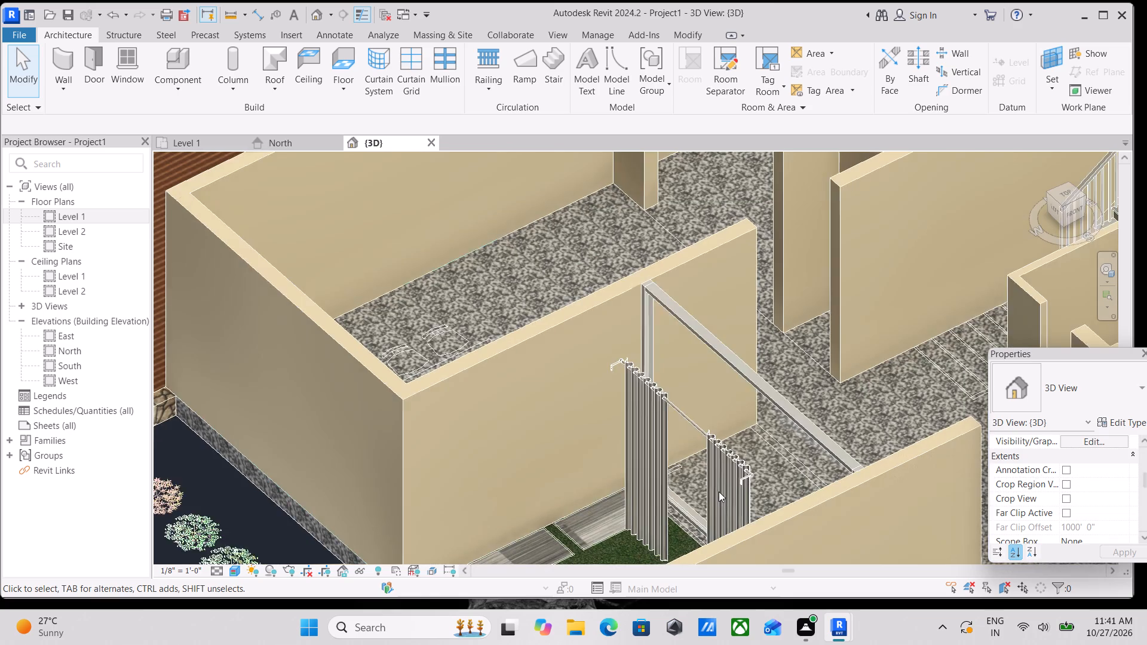
scroll(719, 492, "down", 1)
middle_click_drag(726, 492, 875, 364, "shift")
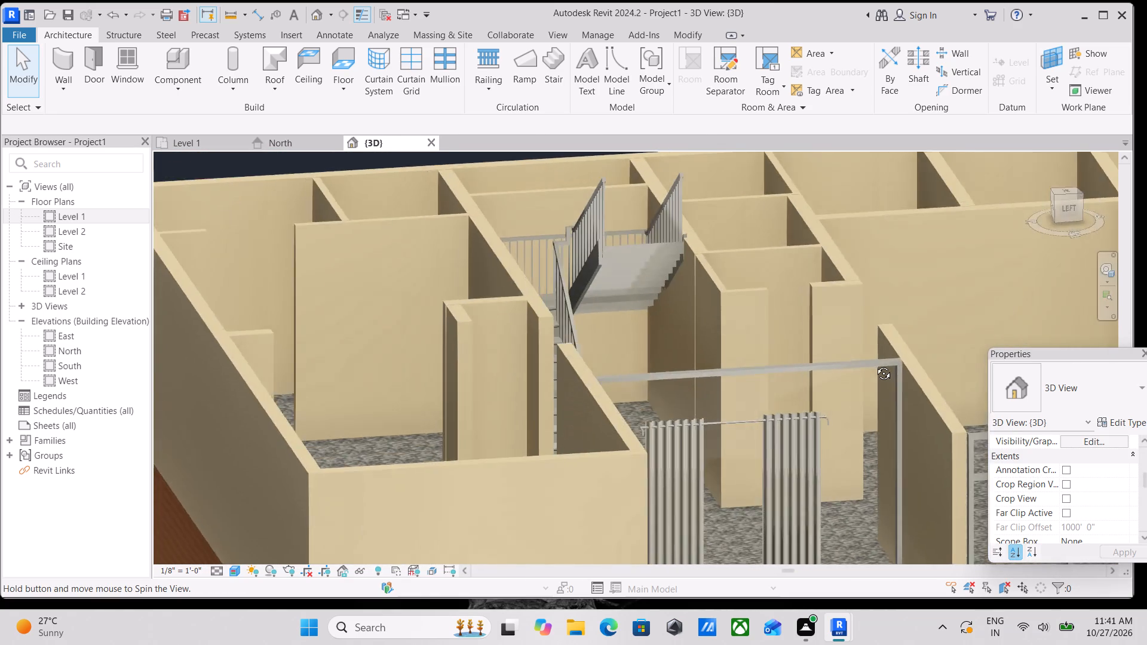
middle_click_drag(875, 364, 831, 391, "shift")
scroll(775, 422, "up", 3)
left_click(753, 435)
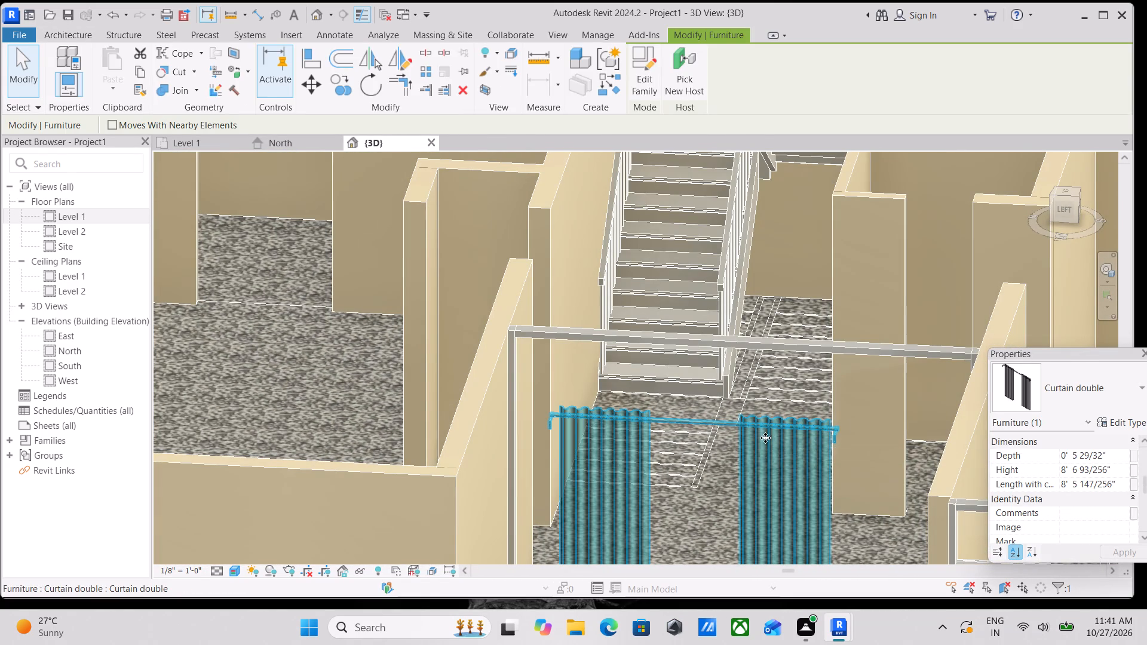
left_click(1120, 426)
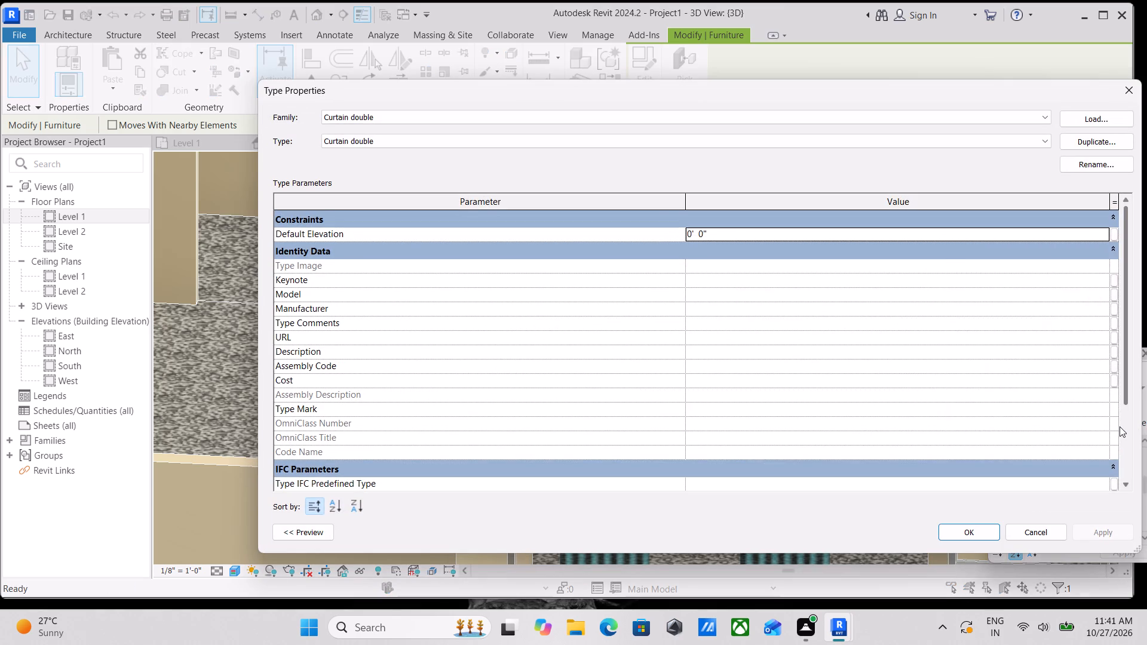
scroll(691, 346, "up", 1)
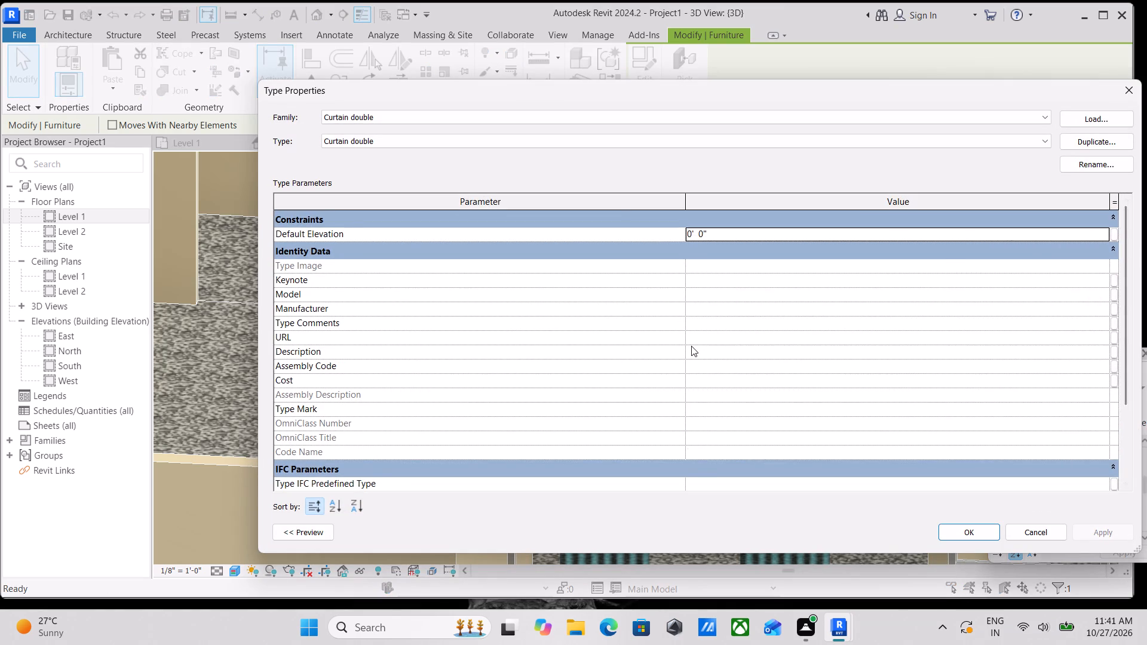
scroll(691, 346, "down", 4)
scroll(746, 397, "up", 8)
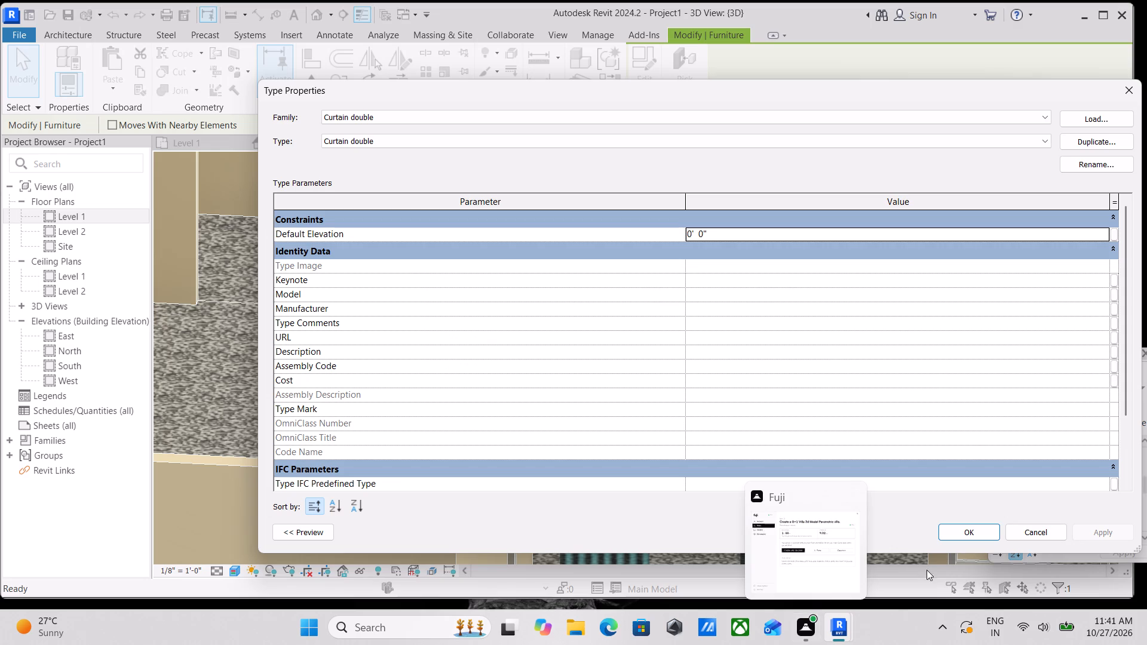
scroll(835, 314, "up", 2)
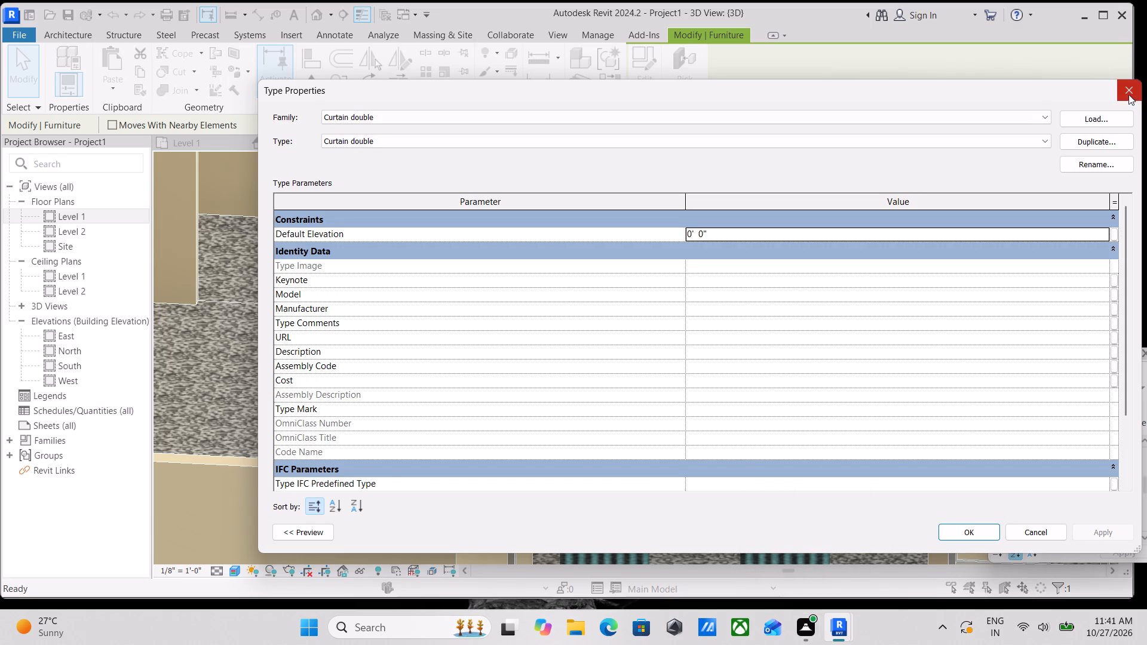
left_click(1128, 95)
scroll(564, 398, "down", 2)
middle_click_drag(599, 372, 627, 357)
key("Escape")
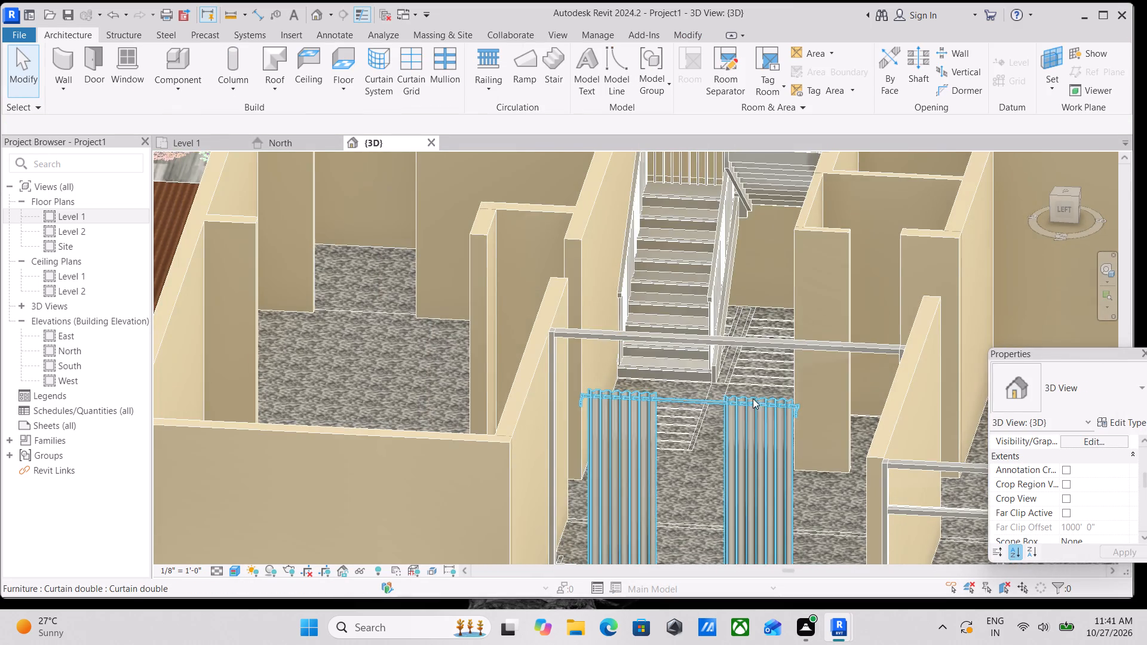
Delete the double curtain in front of the curtain wall.
scroll(755, 400, "down", 2)
middle_click_drag(685, 385, 1116, 508, "shift")
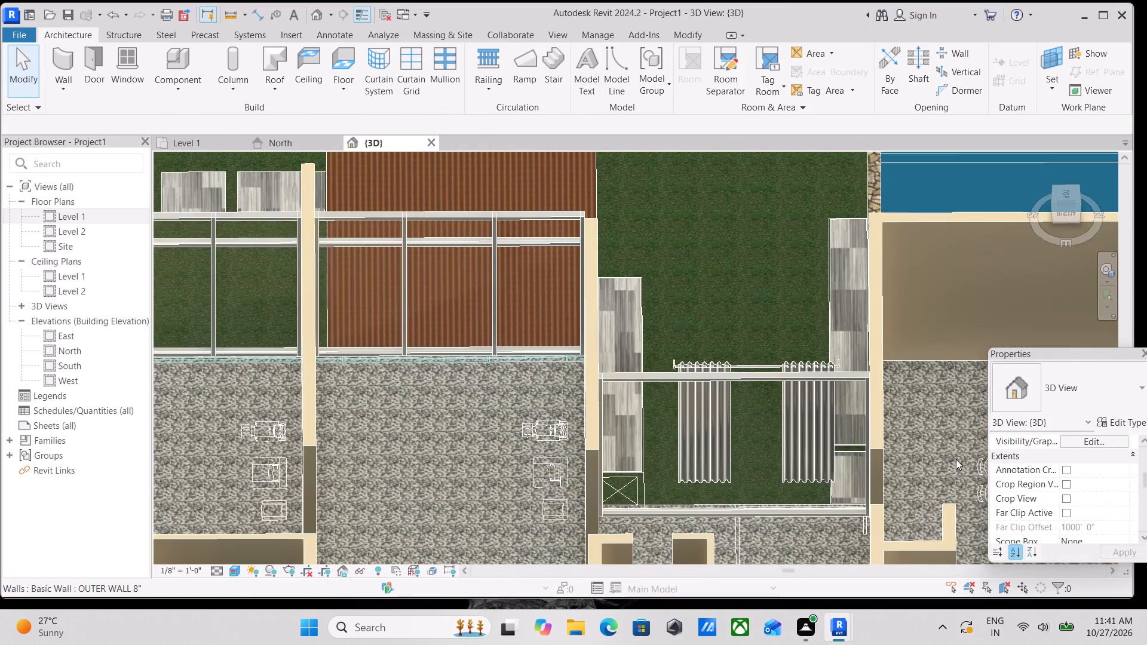
middle_click_drag(910, 431, 1048, 457, "shift")
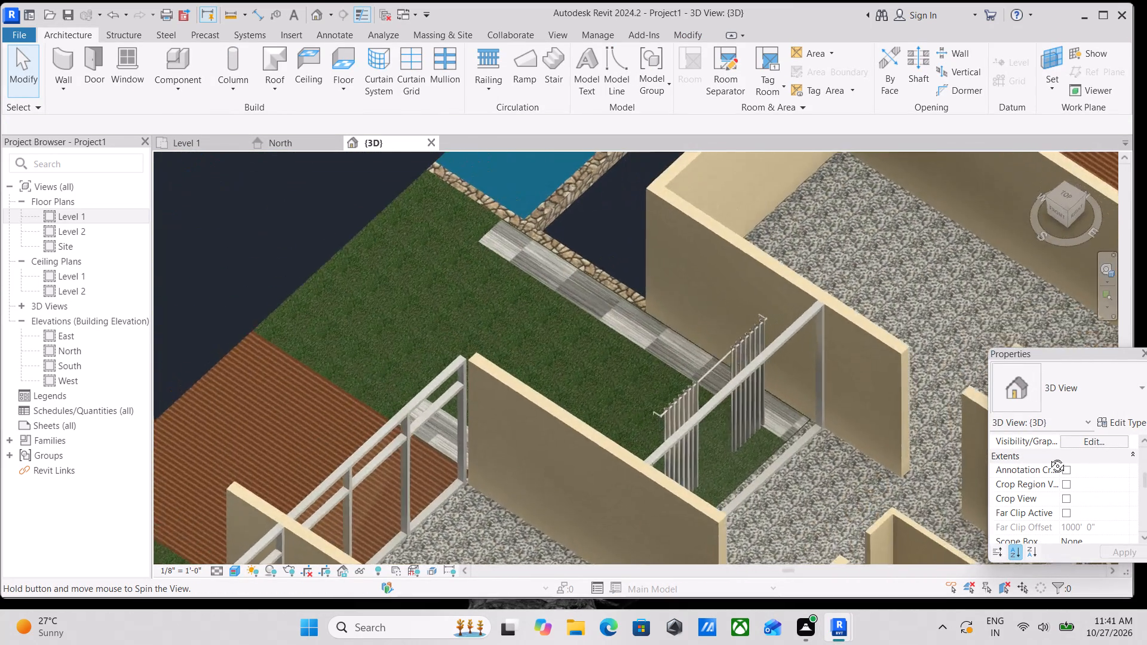
middle_click_drag(1048, 457, 1146, 428, "shift")
middle_click_drag(715, 468, 948, 432, "shift")
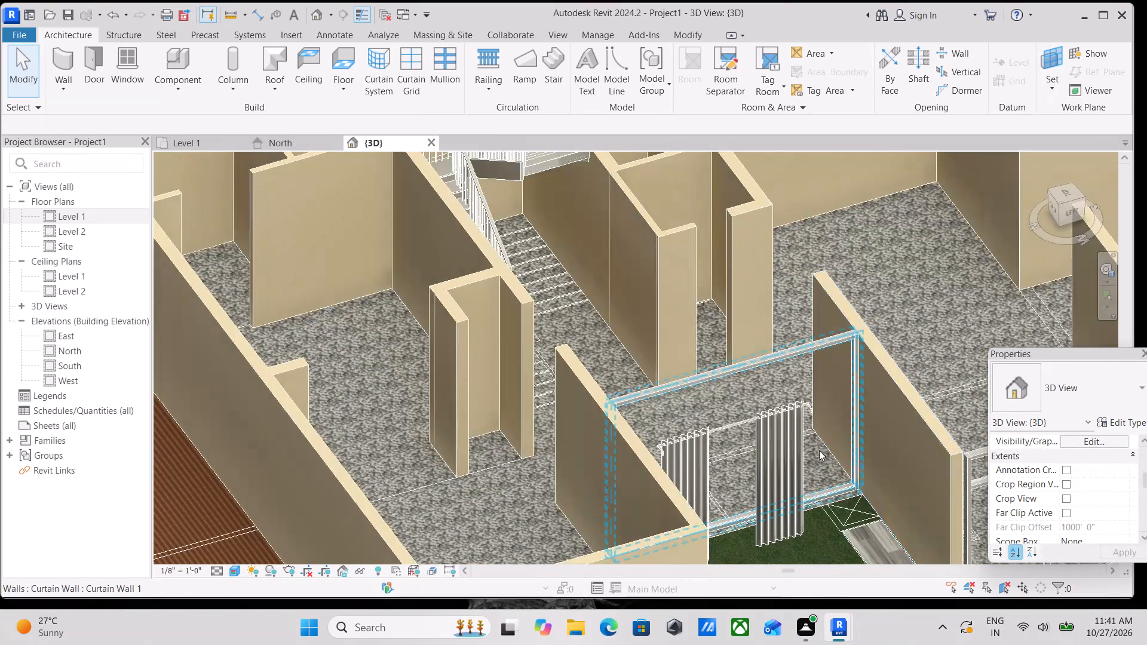
scroll(817, 445, "up", 3)
left_click(718, 400)
right_click(718, 400)
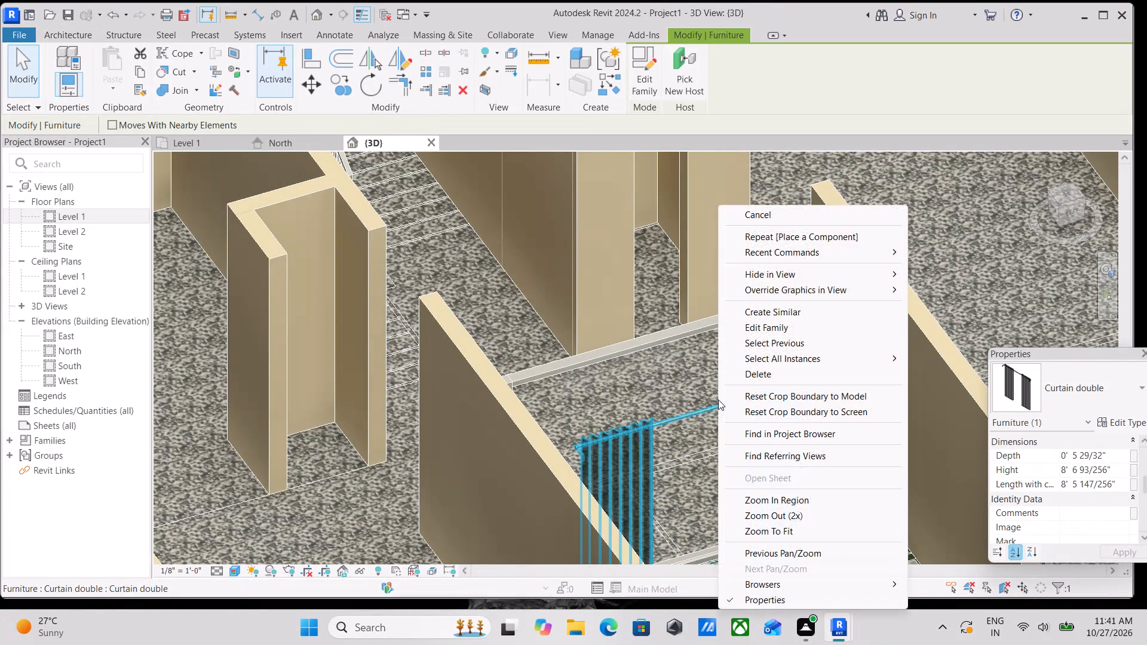
left_click(764, 376)
Set the curtain wall's glazed panel material, glass panel 223, to the Clear solid glass colour with Glass refraction.
scroll(735, 396, "up", 3)
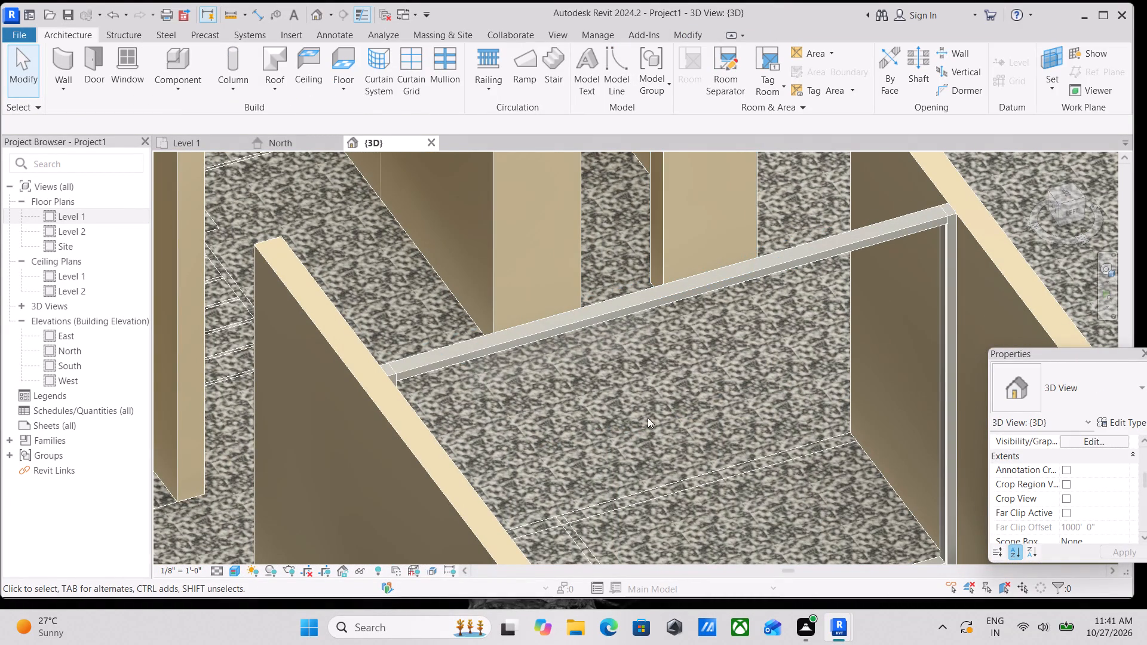
key("Tab")
key("Tab")
key("Tab")
key("Tab")
key("Tab")
key("Tab")
key("Tab")
key("Tab")
key("Tab")
key("Tab")
key("Tab")
key("Tab")
key("Tab")
key("Tab")
key("Tab")
key("Tab")
key("Tab")
key("Tab")
key("Tab")
key("Tab")
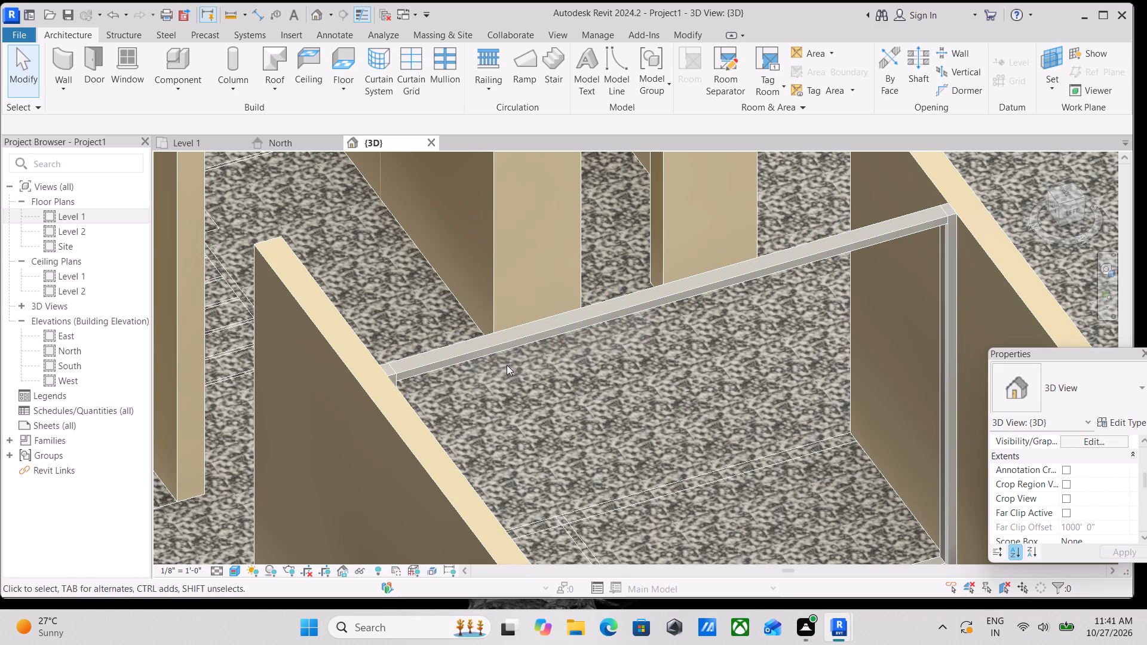
left_click(501, 357)
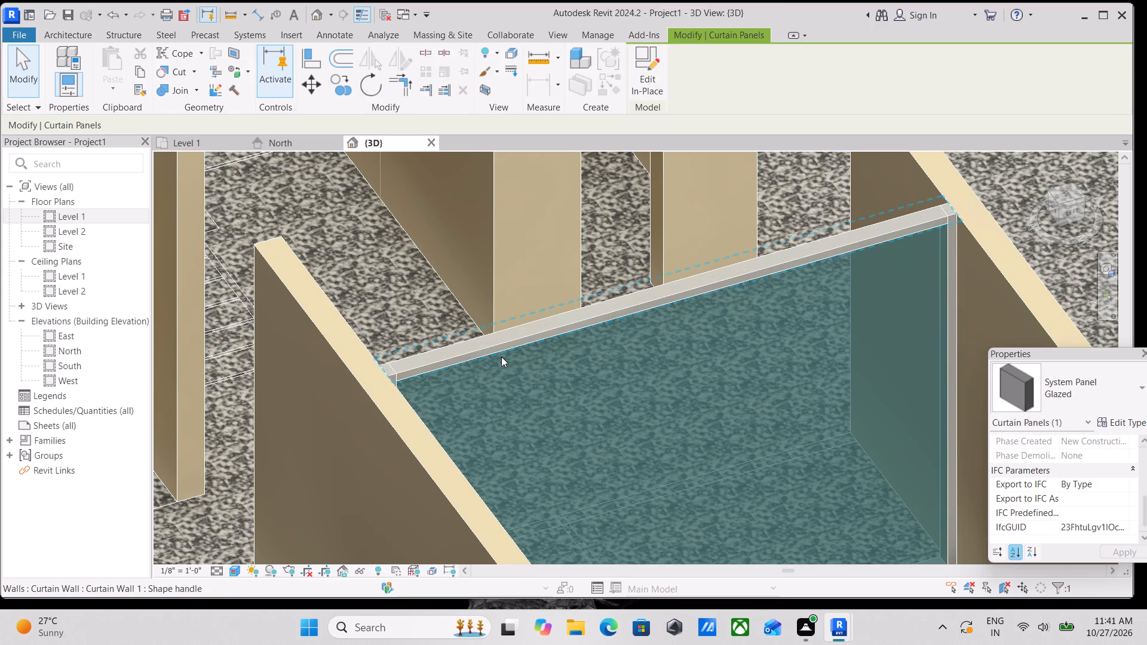
left_click(1124, 421)
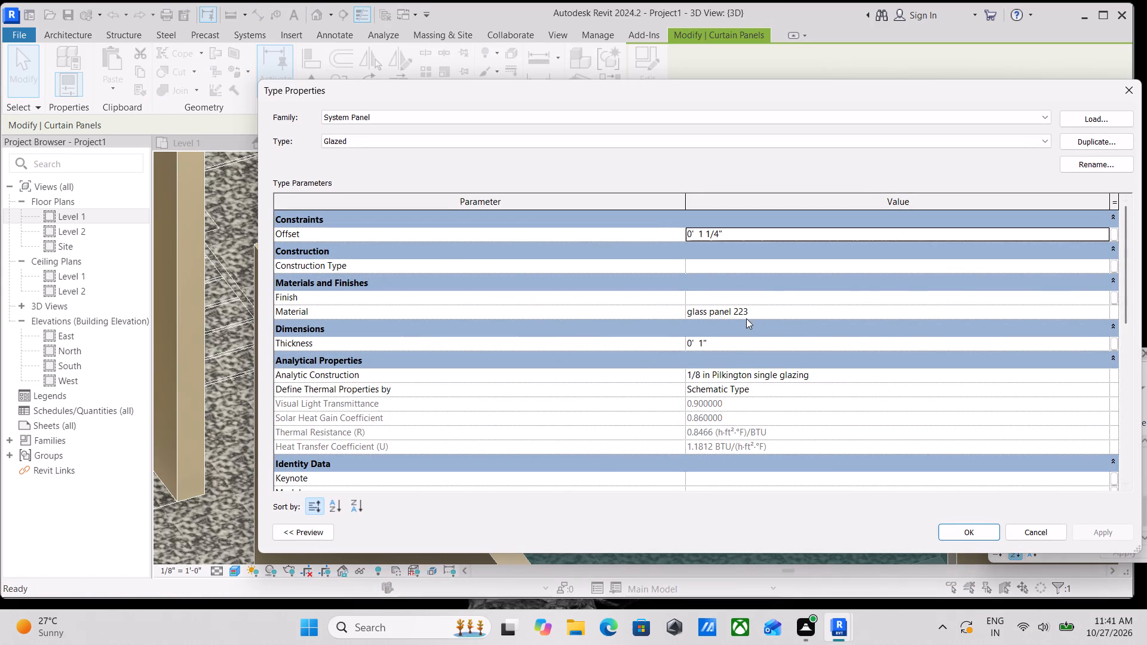
left_click(810, 317)
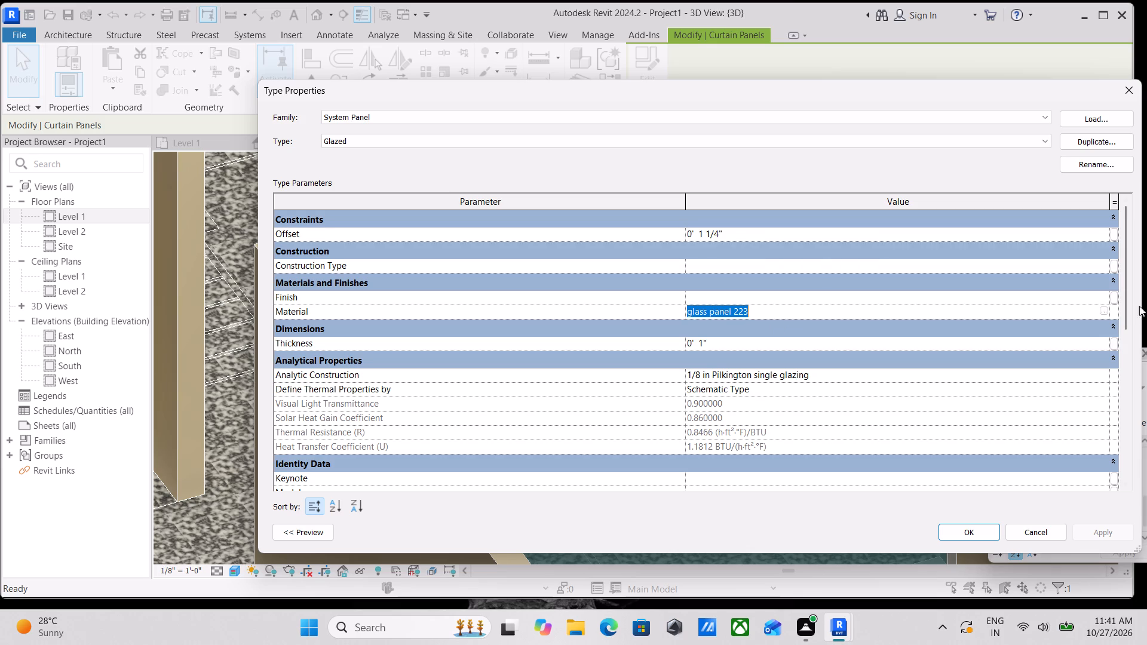
left_click(1108, 314)
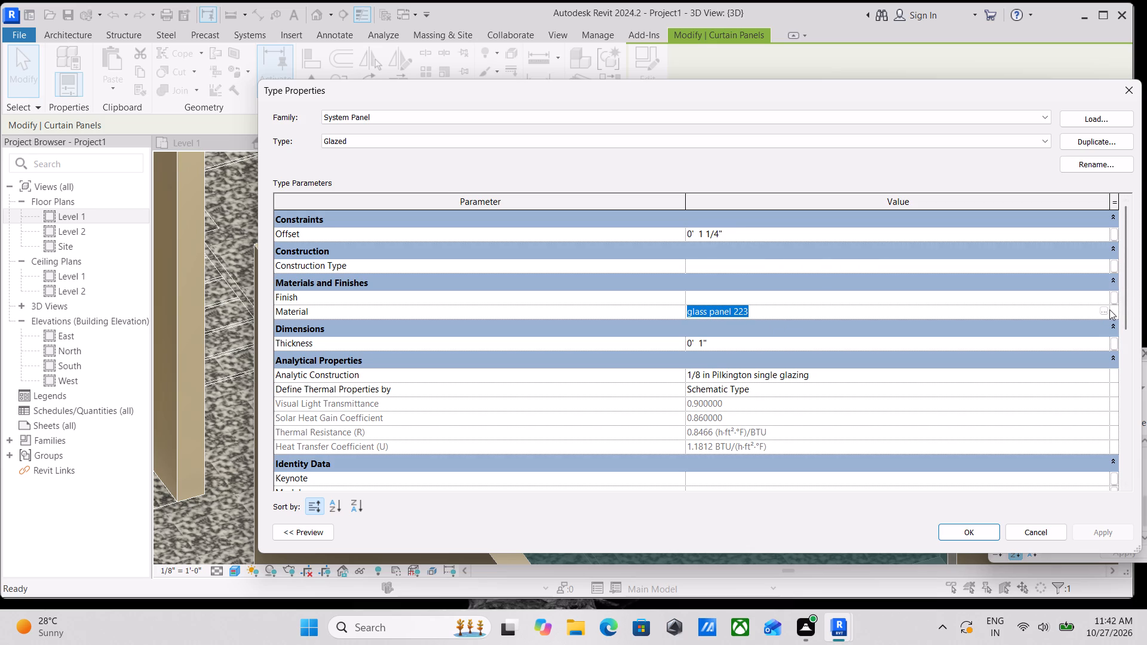
left_click(1105, 310)
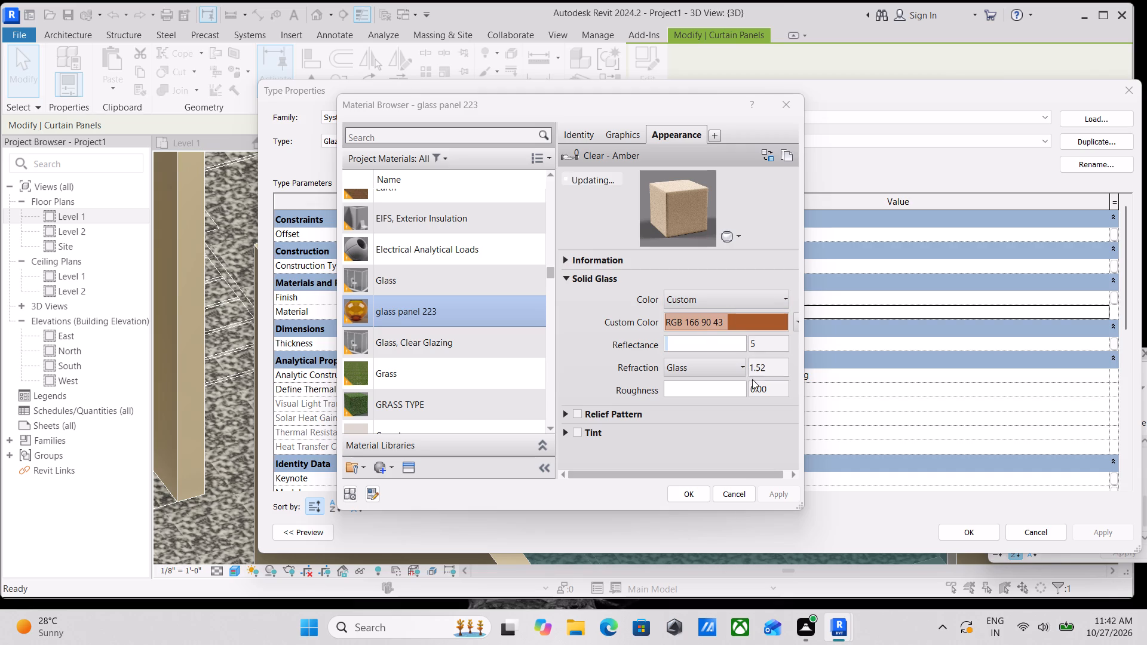
left_click_drag(726, 363, 714, 363)
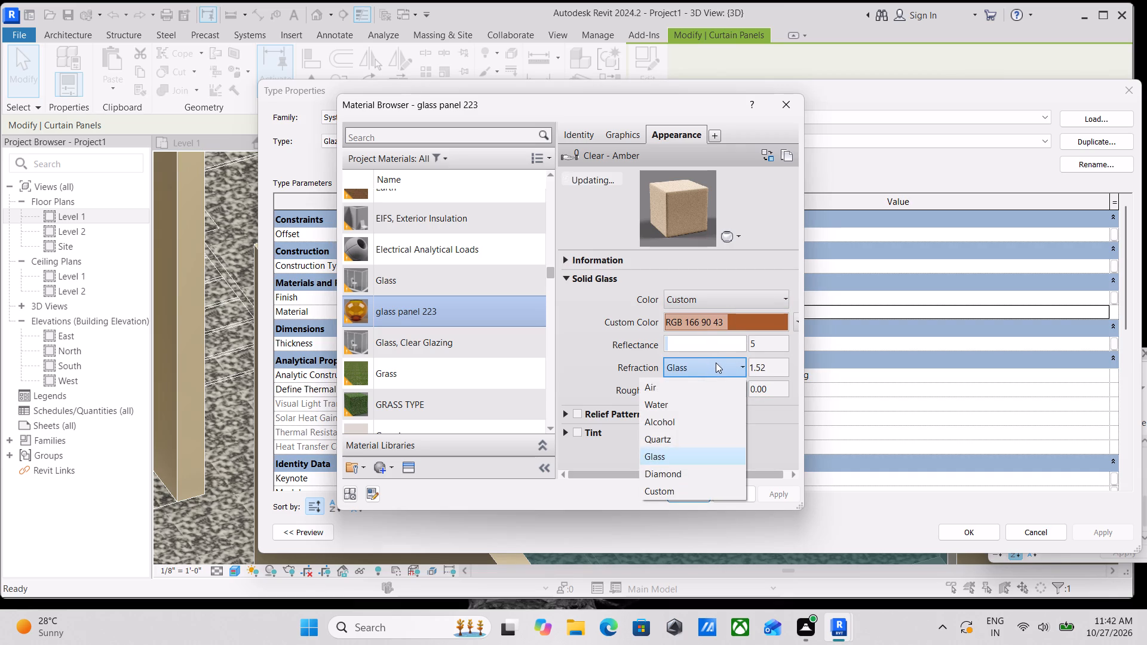
left_click(663, 480)
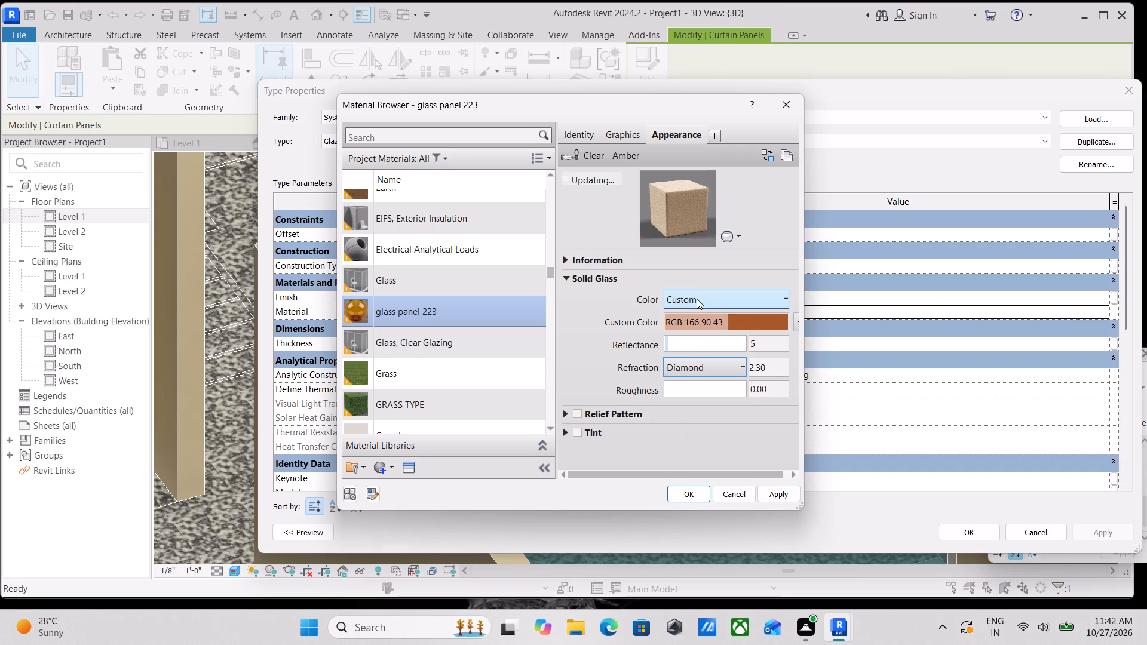
left_click(701, 304)
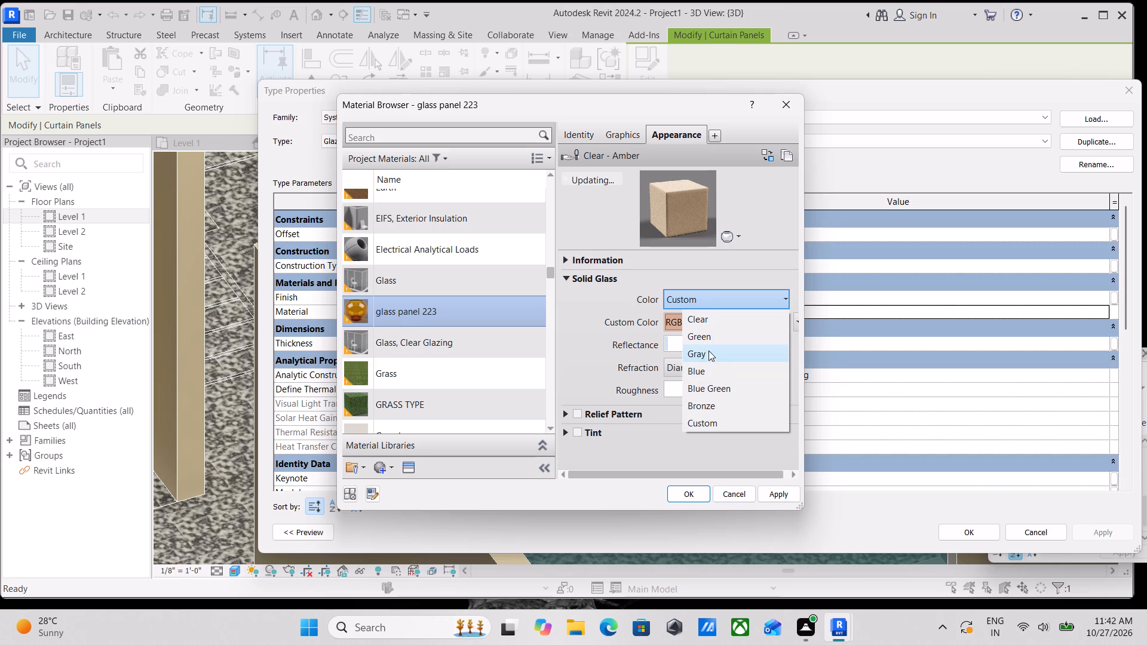
left_click(711, 323)
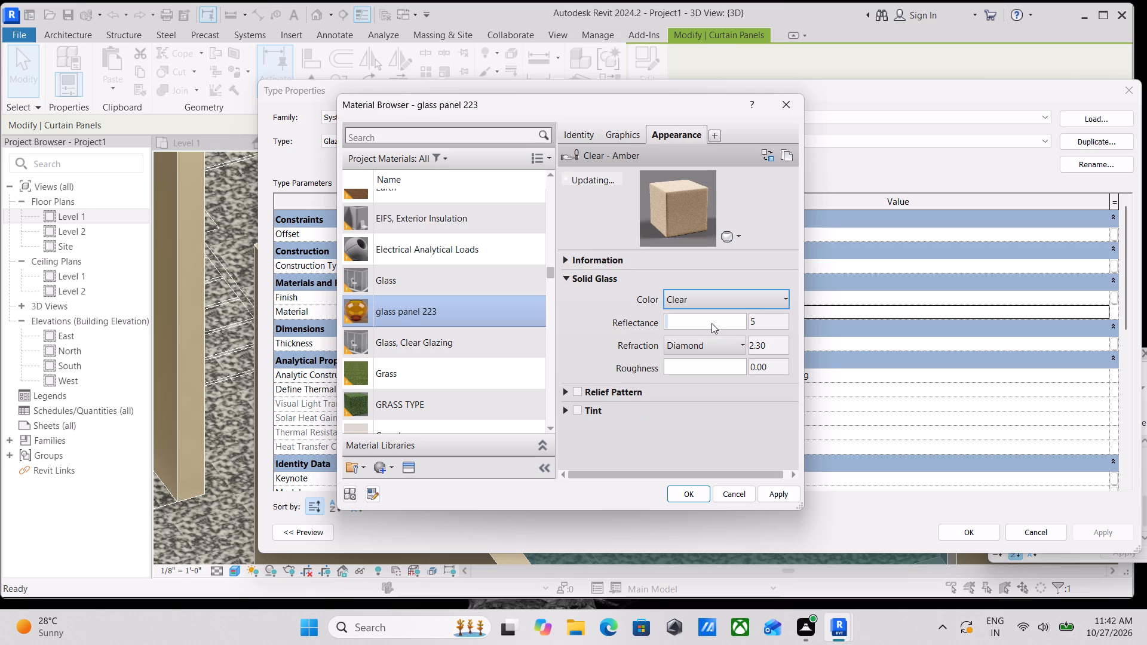
left_click(731, 306)
left_click(730, 342)
left_click(735, 291)
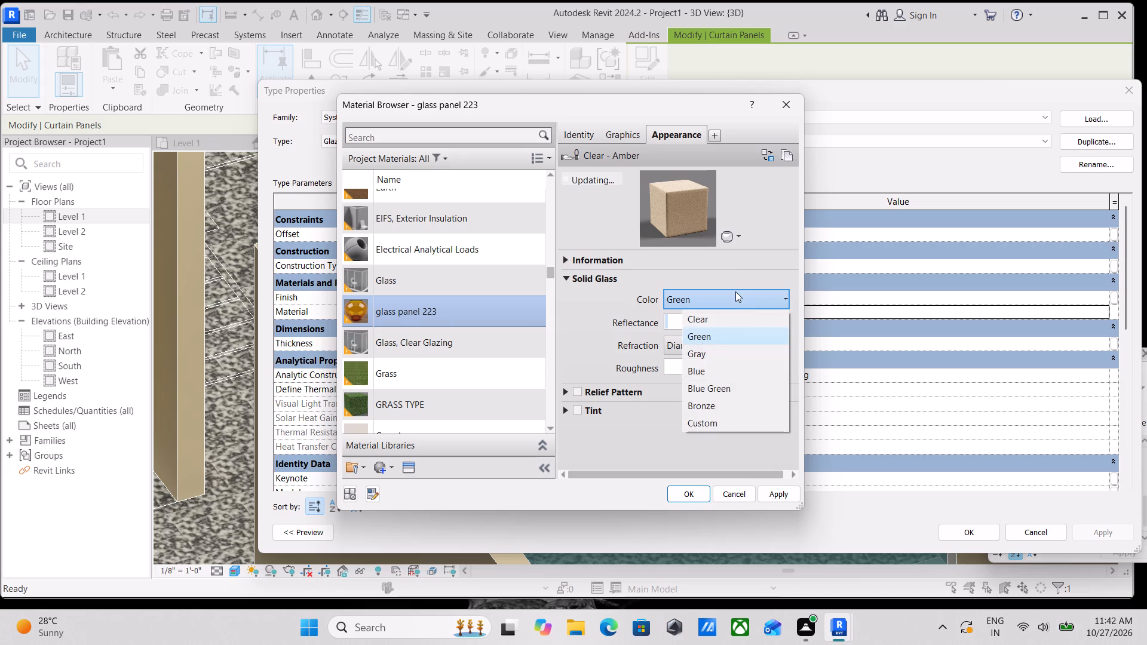
left_click(731, 321)
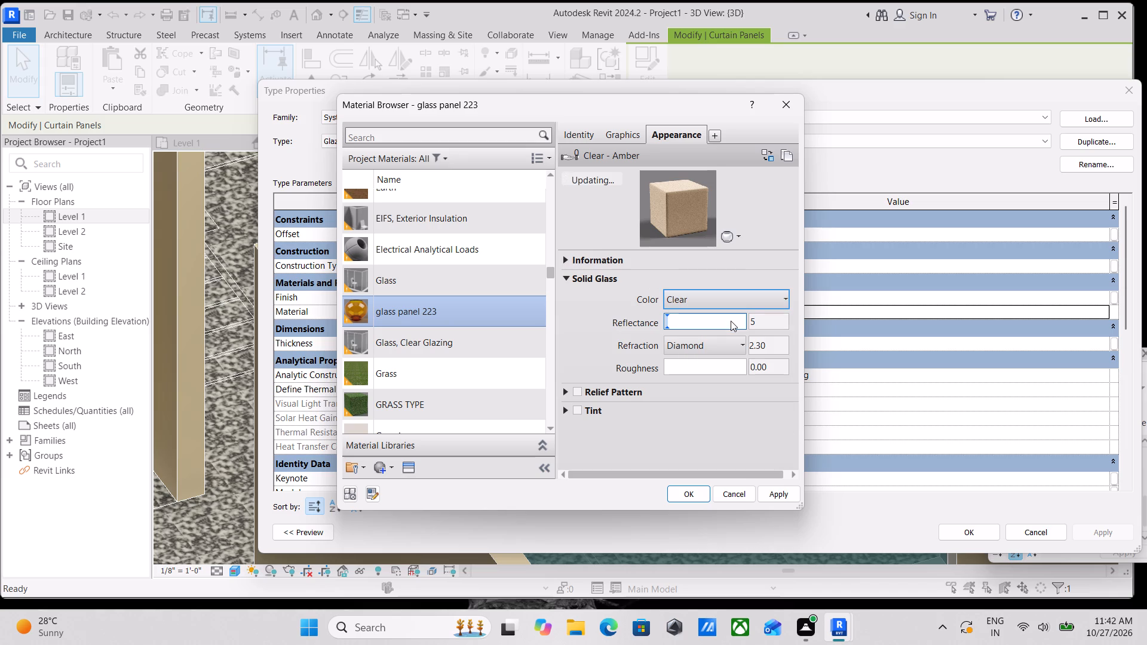
left_click(718, 345)
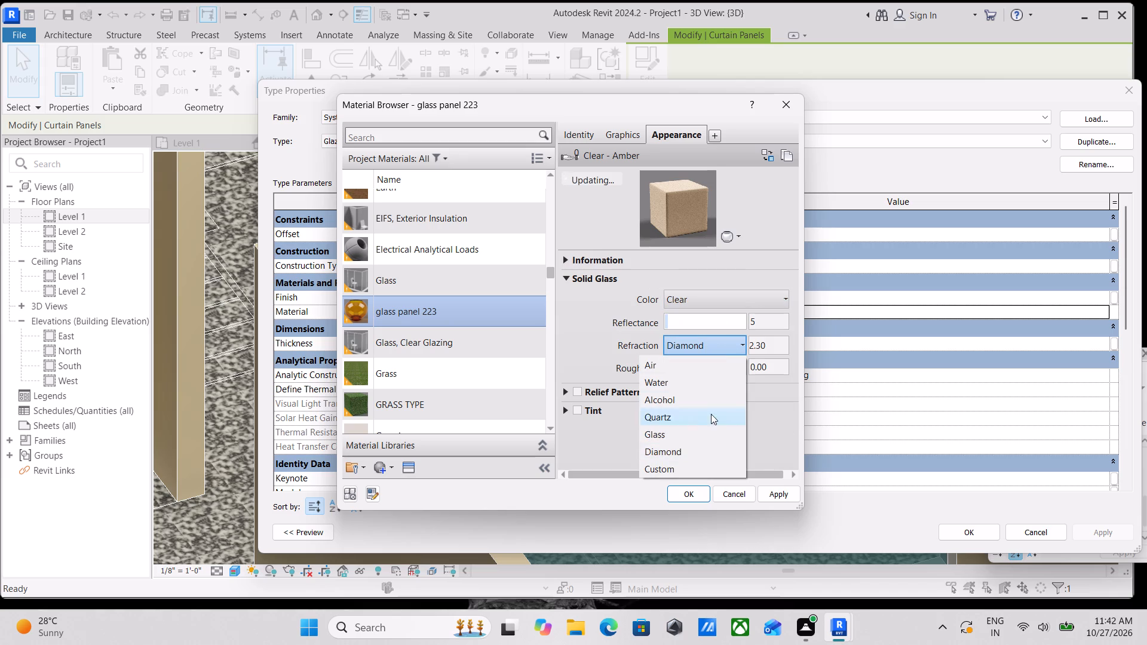
left_click(695, 435)
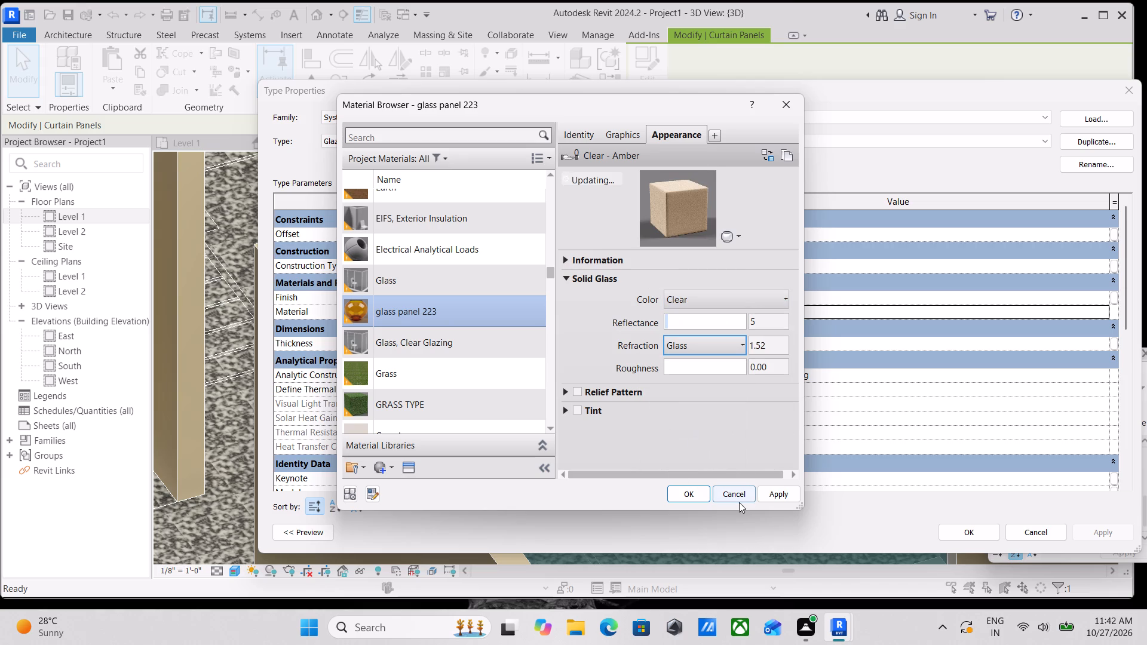
left_click(775, 499)
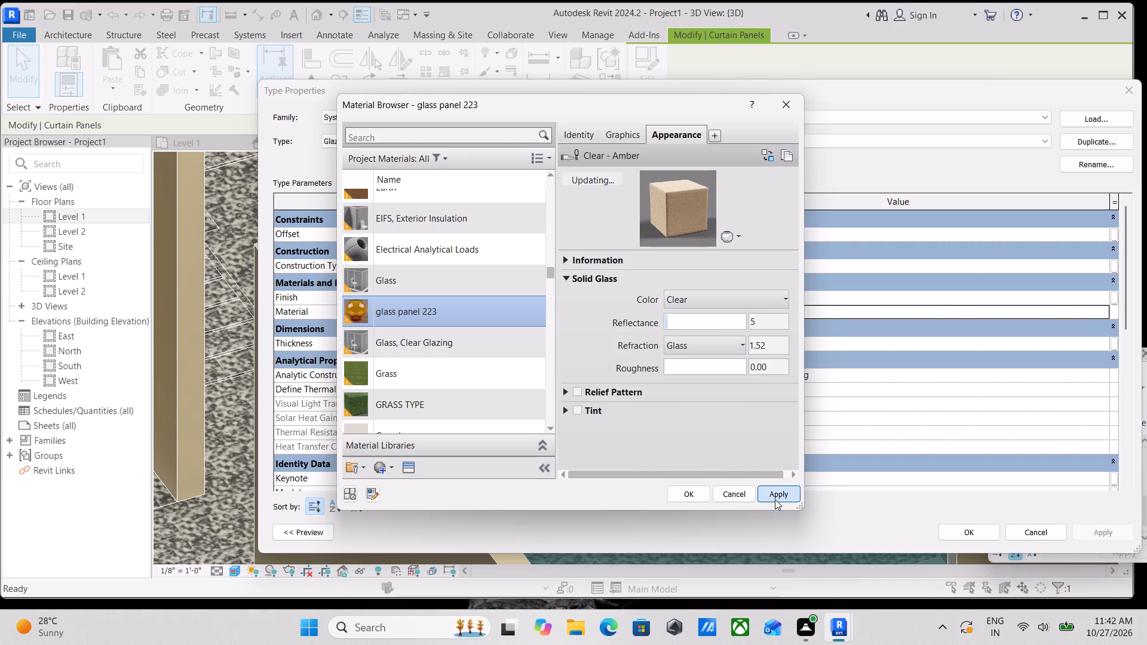
left_click(680, 486)
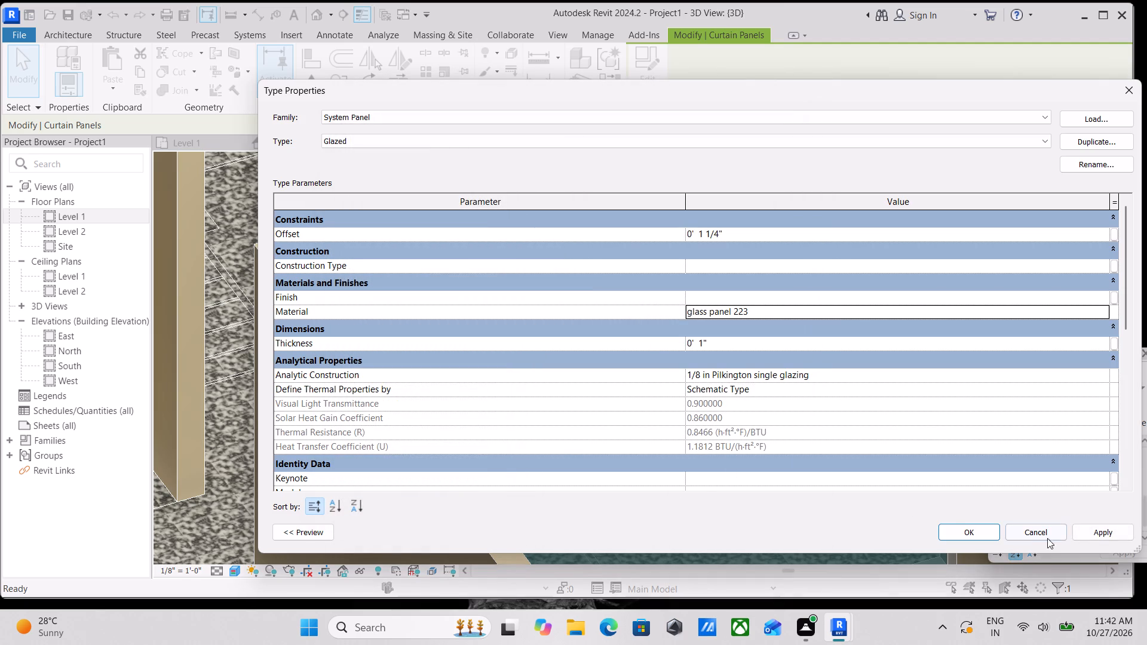
left_click(1086, 534)
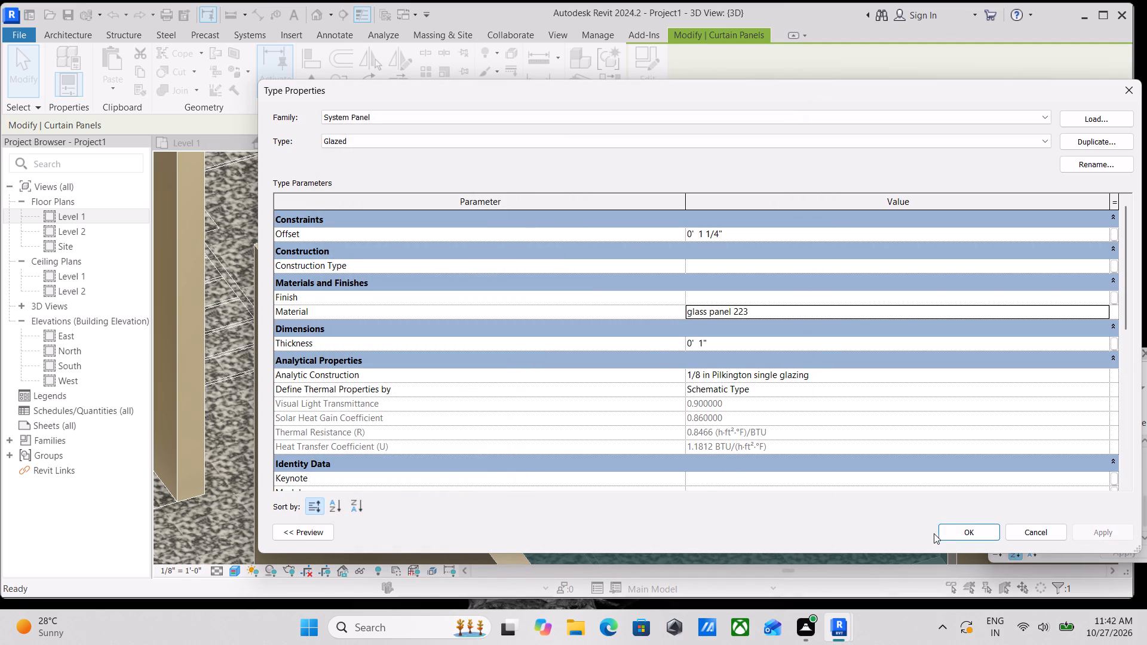
left_click(943, 529)
scroll(703, 397, "down", 4)
key("Escape")
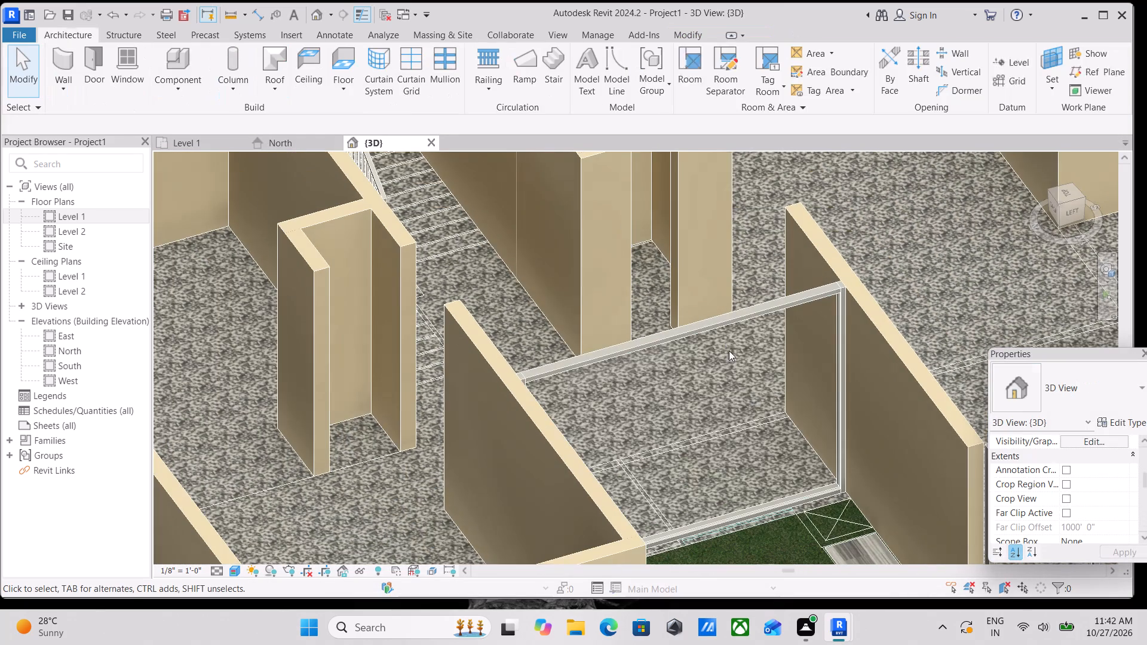
Examine the curtain wall's glass and frame up close and from several angles around the house.
scroll(654, 392, "up", 11)
scroll(635, 365, "down", 6)
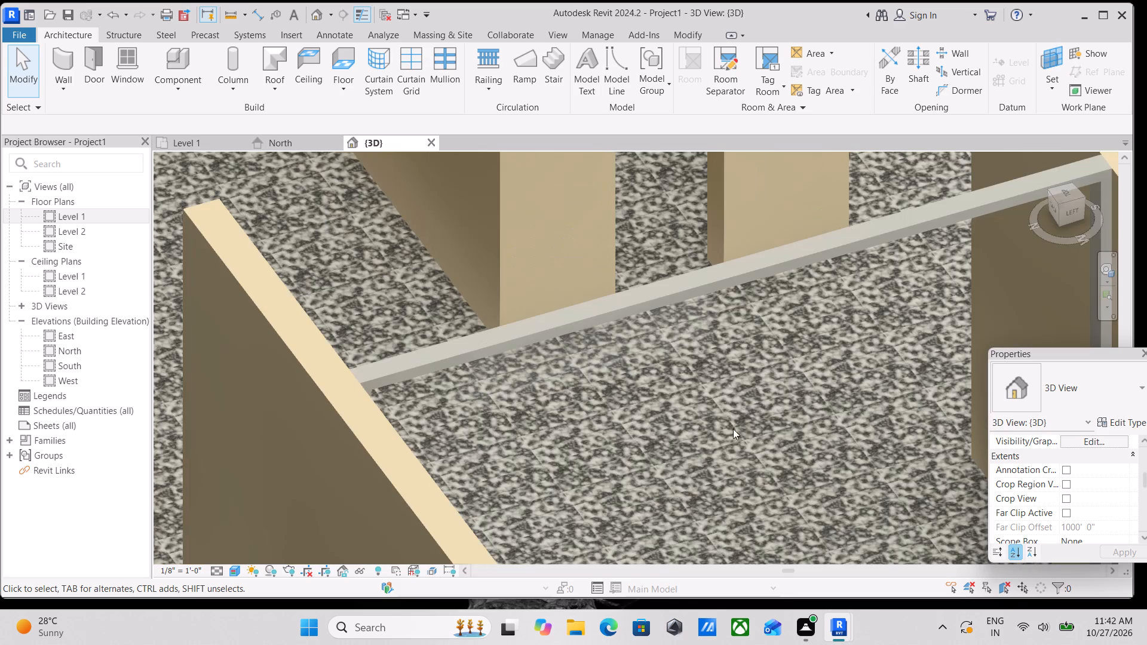
scroll(753, 462, "down", 4)
middle_click_drag(751, 532, 651, 365, "shift")
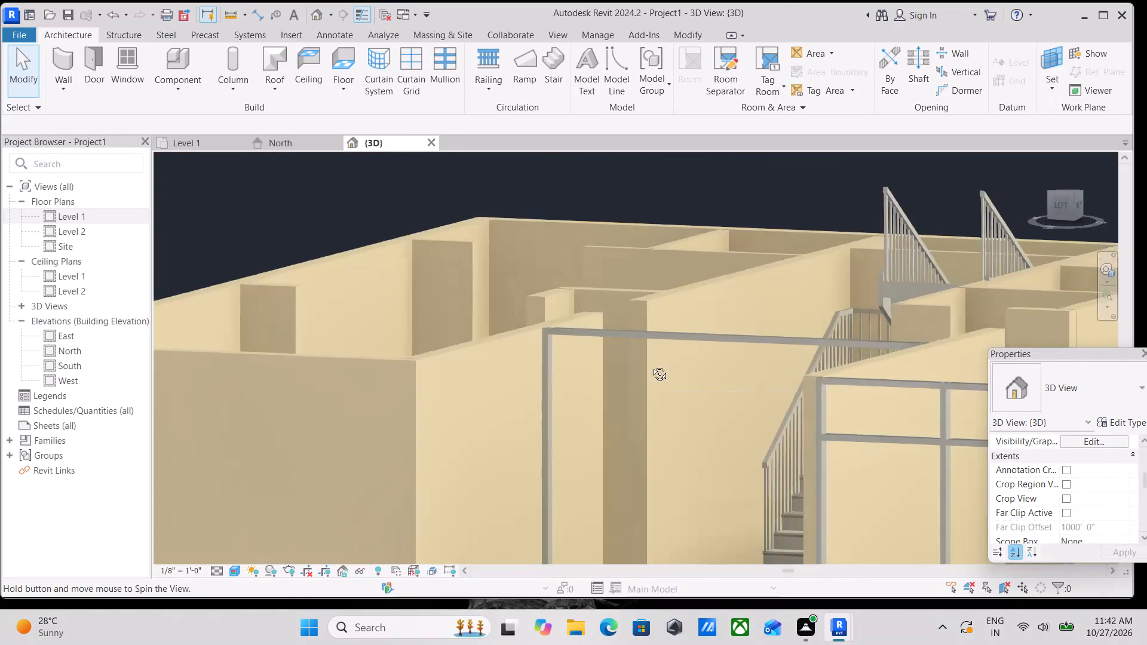
middle_click_drag(651, 365, 1060, 371, "shift")
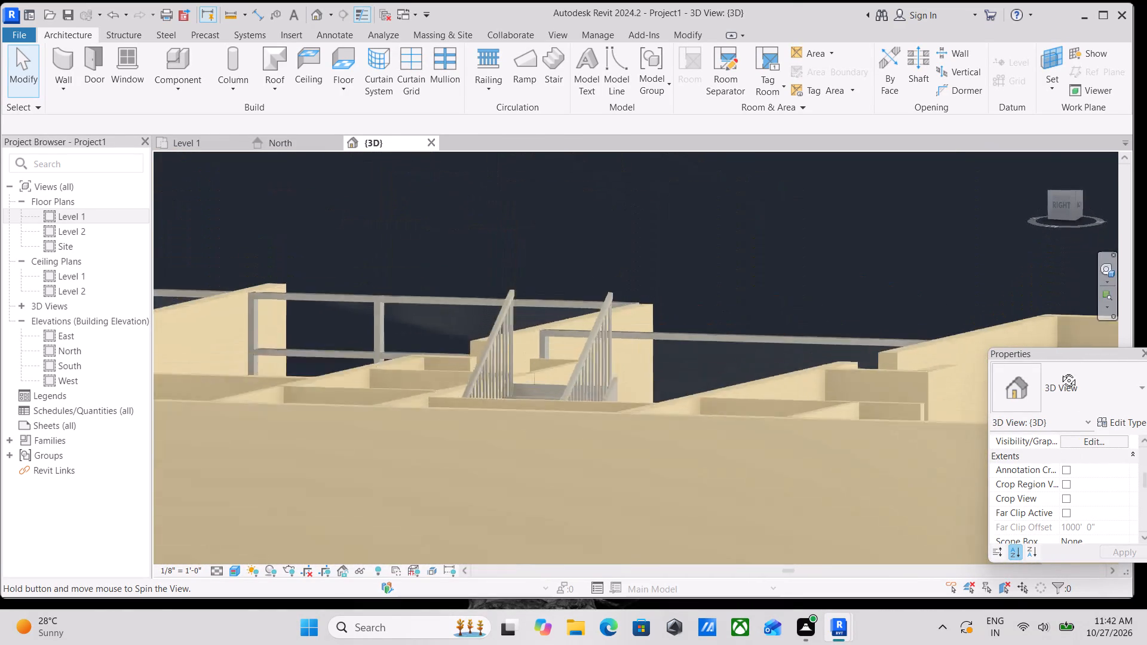
middle_click_drag(1060, 371, 660, 435, "shift")
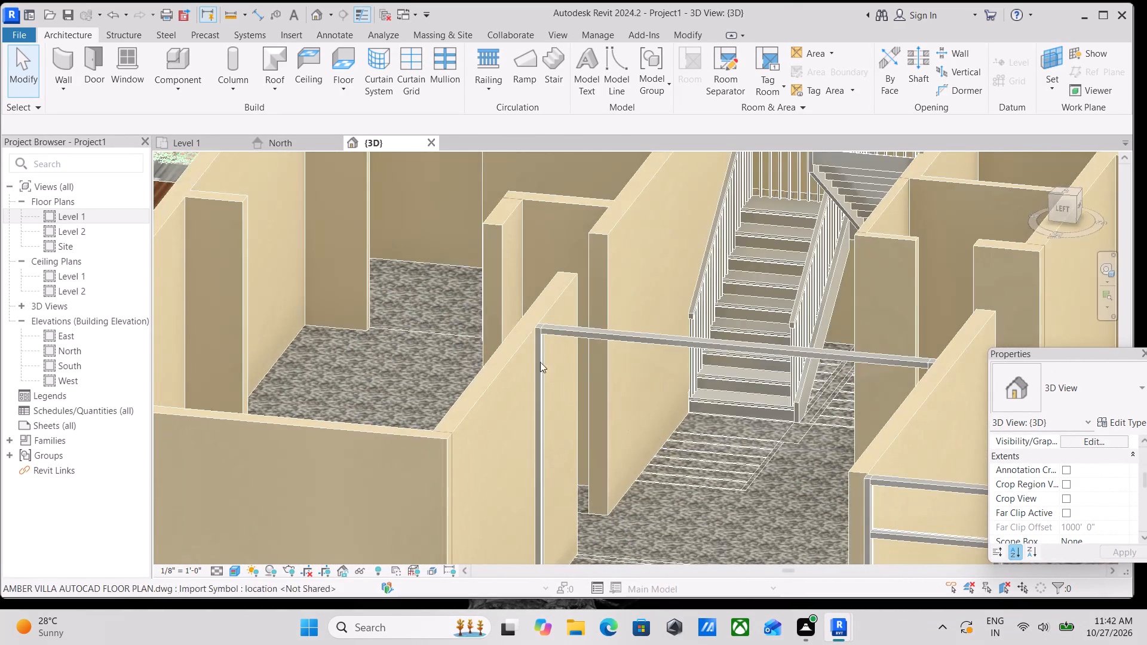
Place a vertical Curtain Grid line across all segments of Curtain Wall 1, level with the edge of the upper stair flight behind it.
scroll(539, 360, "up", 9)
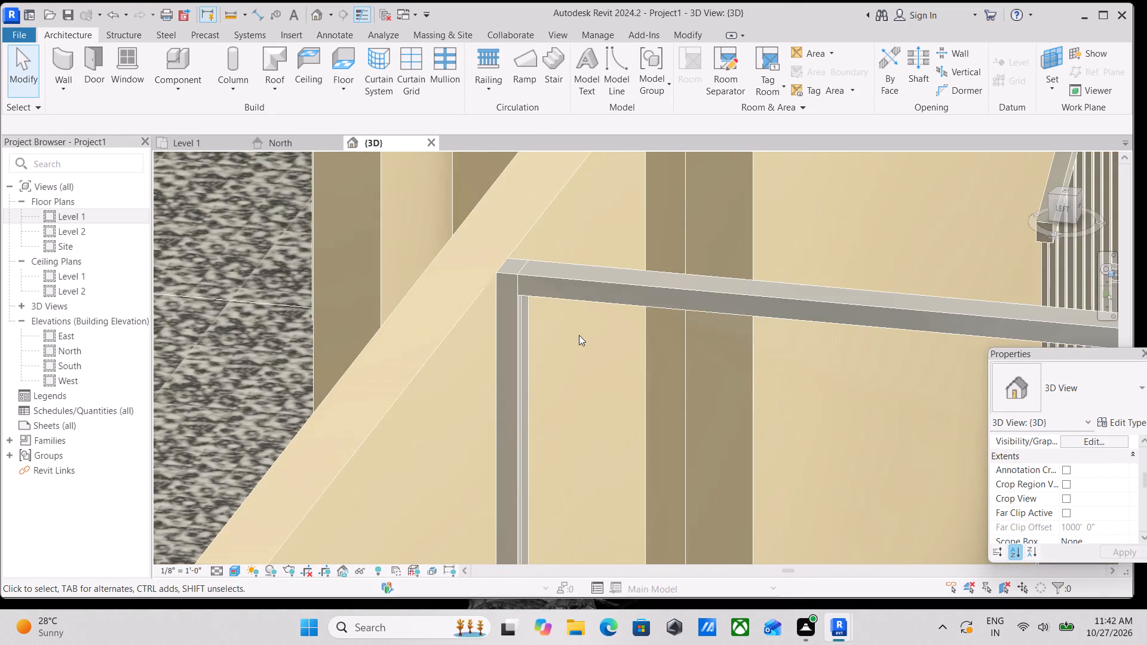
key("Tab")
key("Tab")
key("Tab")
key("Tab")
key("Tab")
key("Tab")
key("Tab")
key("Tab")
key("Tab")
key("Tab")
key("Tab")
key("Tab")
key("Tab")
key("Tab")
key("Tab")
key("Tab")
key("Tab")
key("Tab")
key("Tab")
key("Tab")
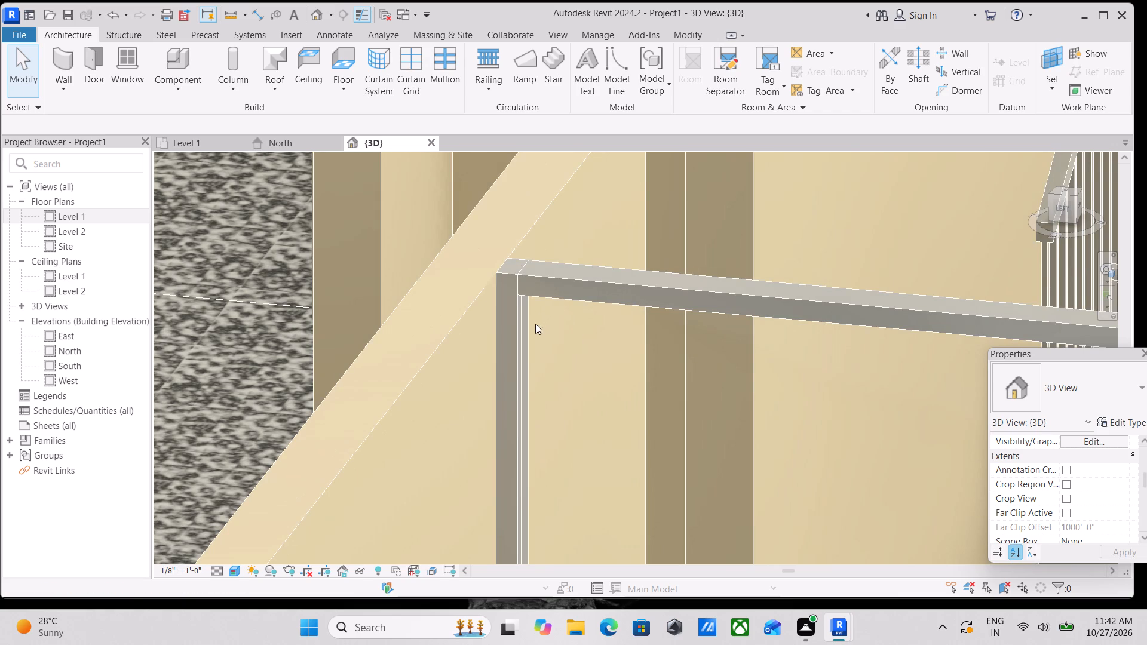
left_click(533, 313)
key("Tab")
scroll(562, 309, "down", 4)
key("Tab")
key("Tab")
key("Tab")
key("Tab")
key("Tab")
key("Tab")
key("Tab")
key("Tab")
left_click(653, 314)
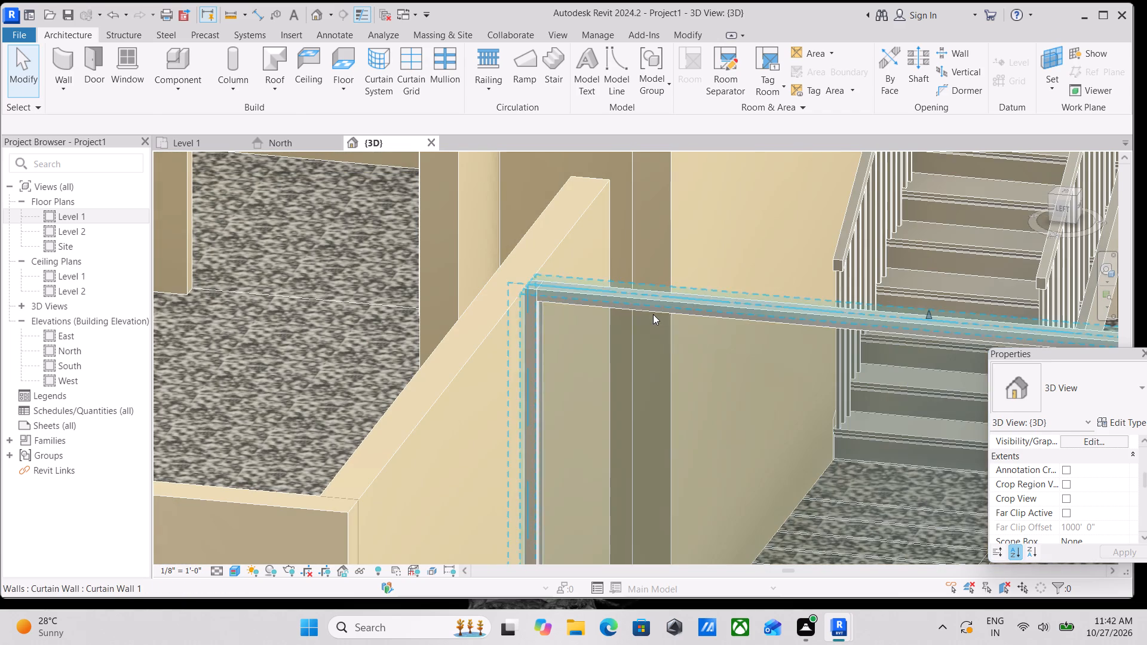
scroll(726, 347, "down", 3)
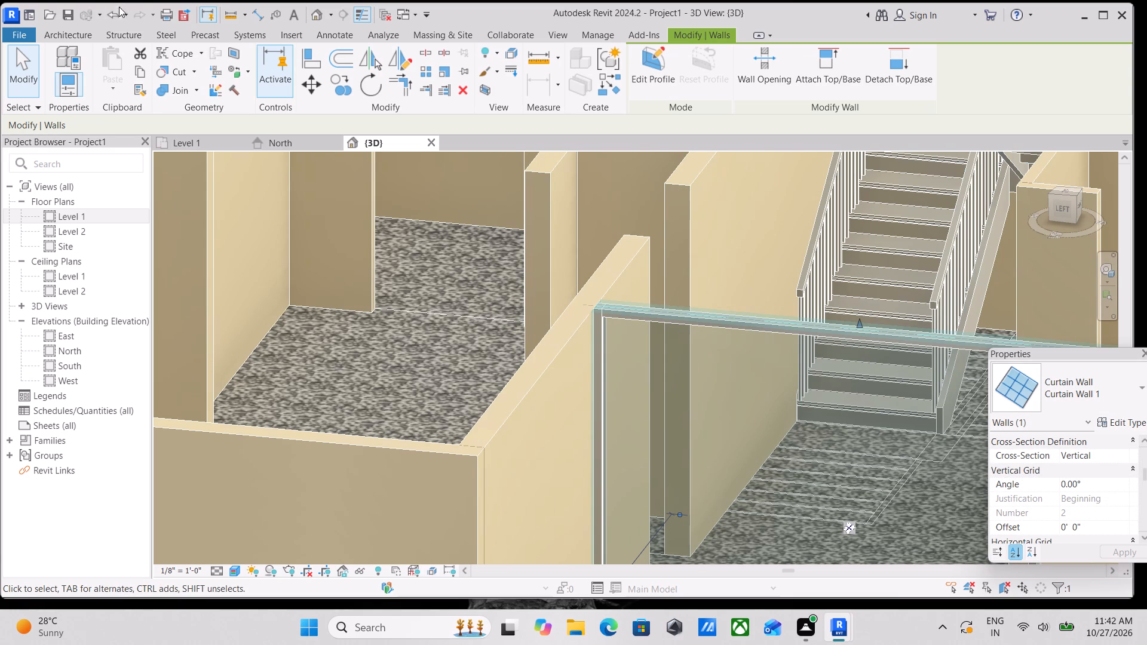
left_click(81, 34)
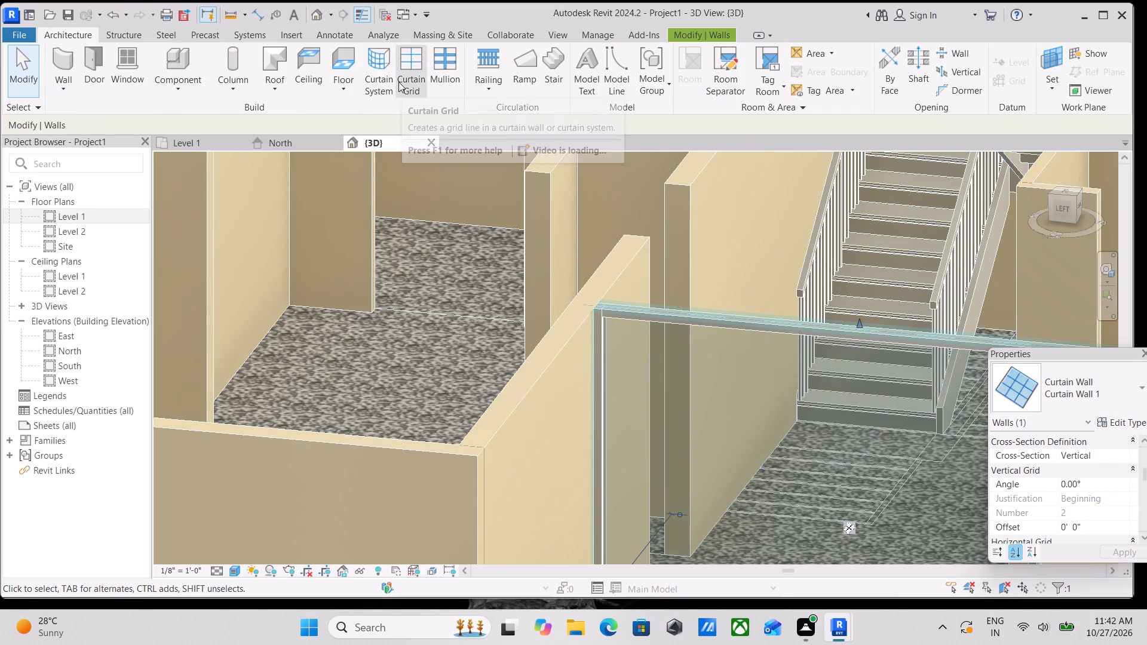
left_click(398, 82)
middle_click_drag(875, 377, 801, 244)
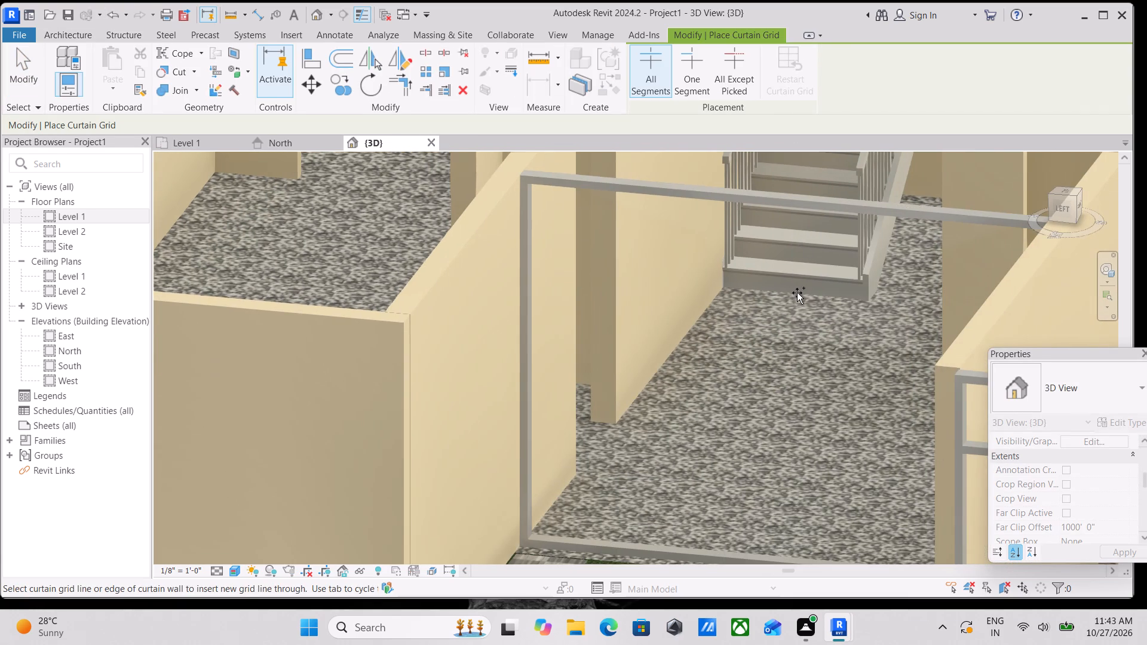
left_click(1059, 206)
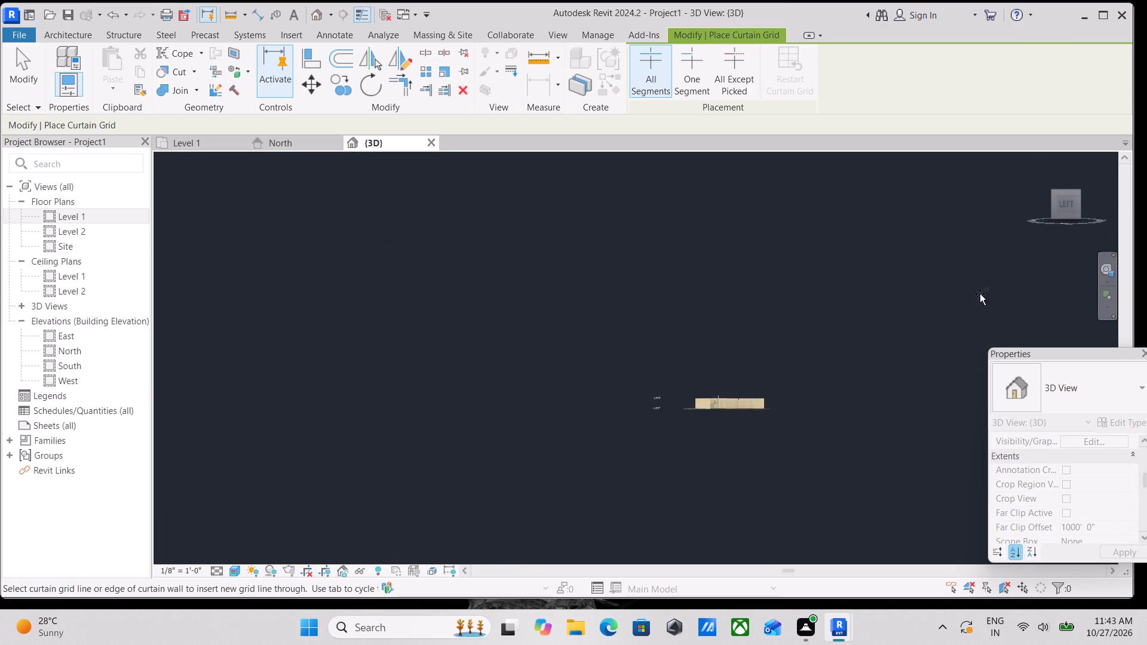
scroll(750, 403, "up", 3)
scroll(562, 333, "up", 4)
scroll(611, 375, "up", 9)
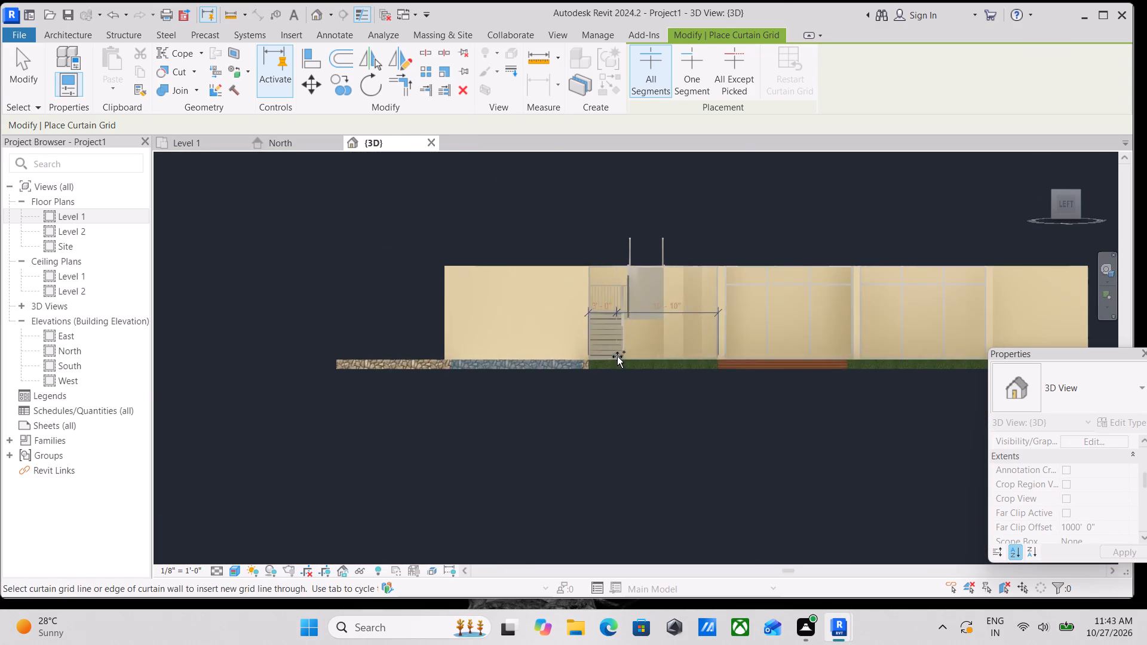
scroll(625, 345, "up", 5)
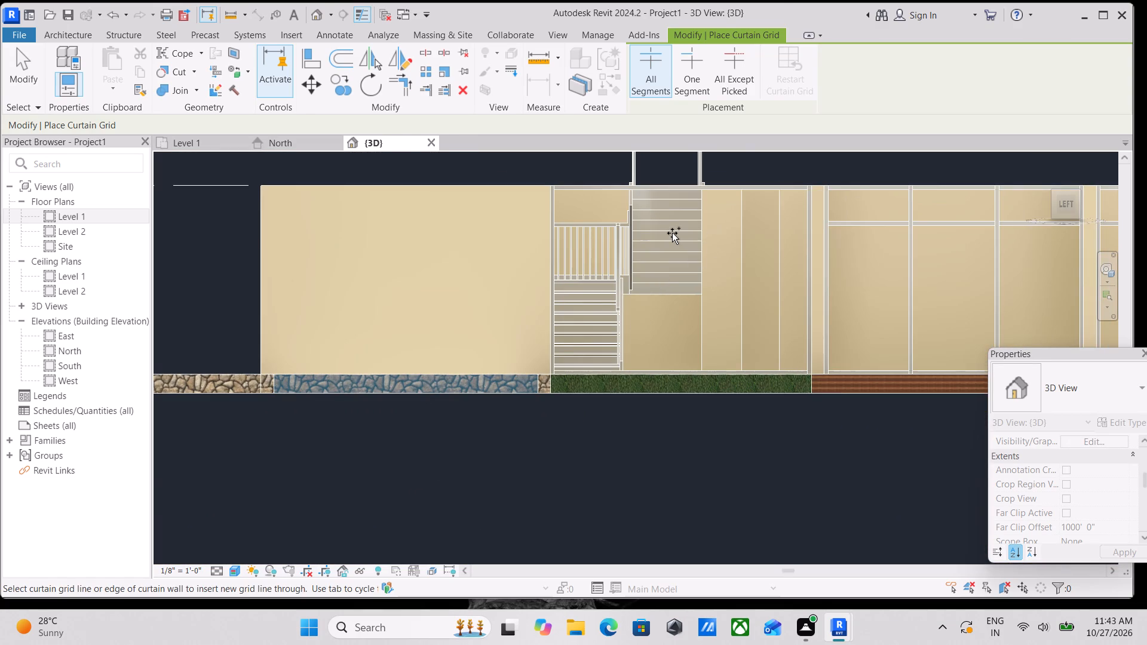
scroll(672, 233, "up", 3)
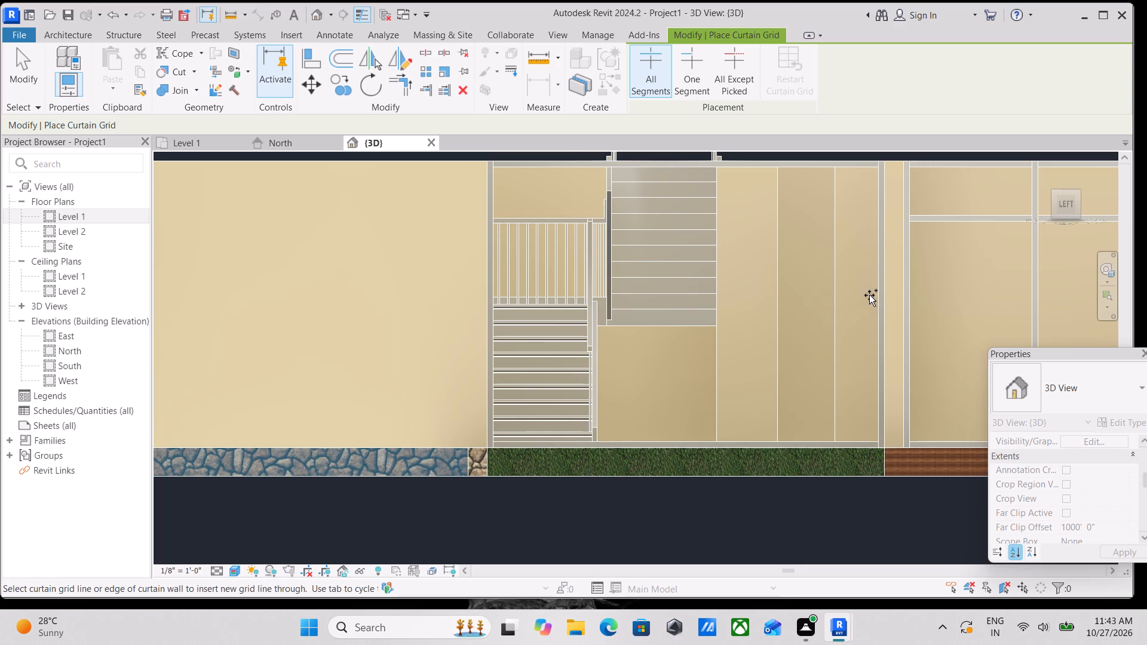
left_click(716, 168)
scroll(717, 263, "up", 2)
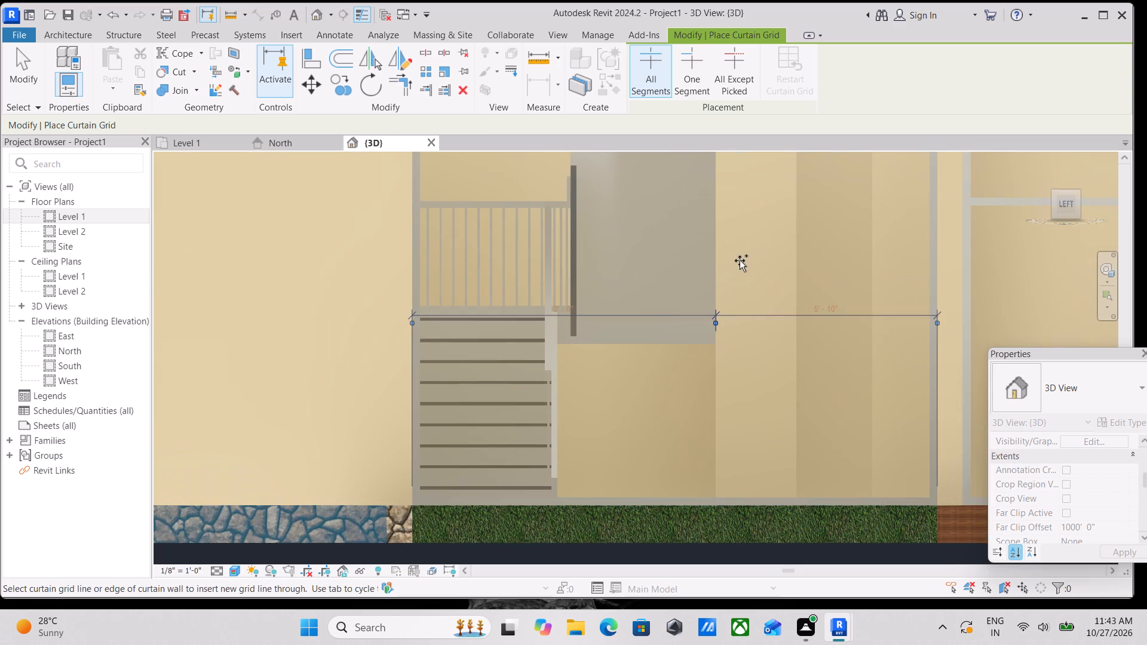
Set the horizontal grid layout of the Curtain Wall 1 type to Fixed Number.
scroll(723, 288, "up", 3)
scroll(735, 254, "down", 2)
middle_click_drag(735, 254, 738, 330)
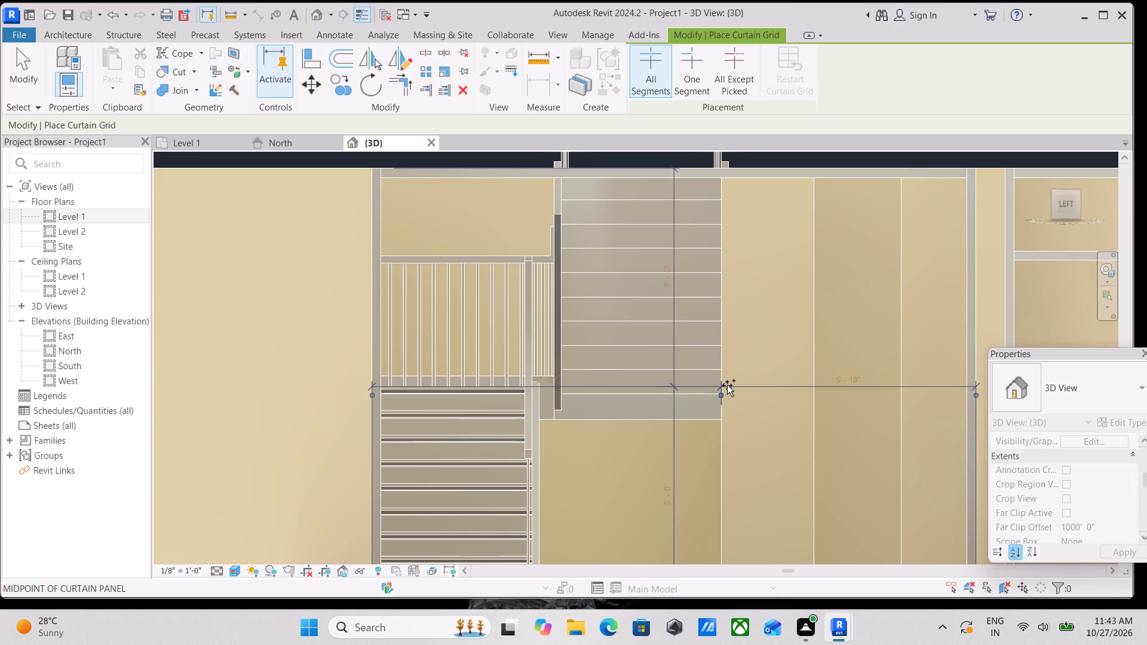
key("Escape")
key("Escape")
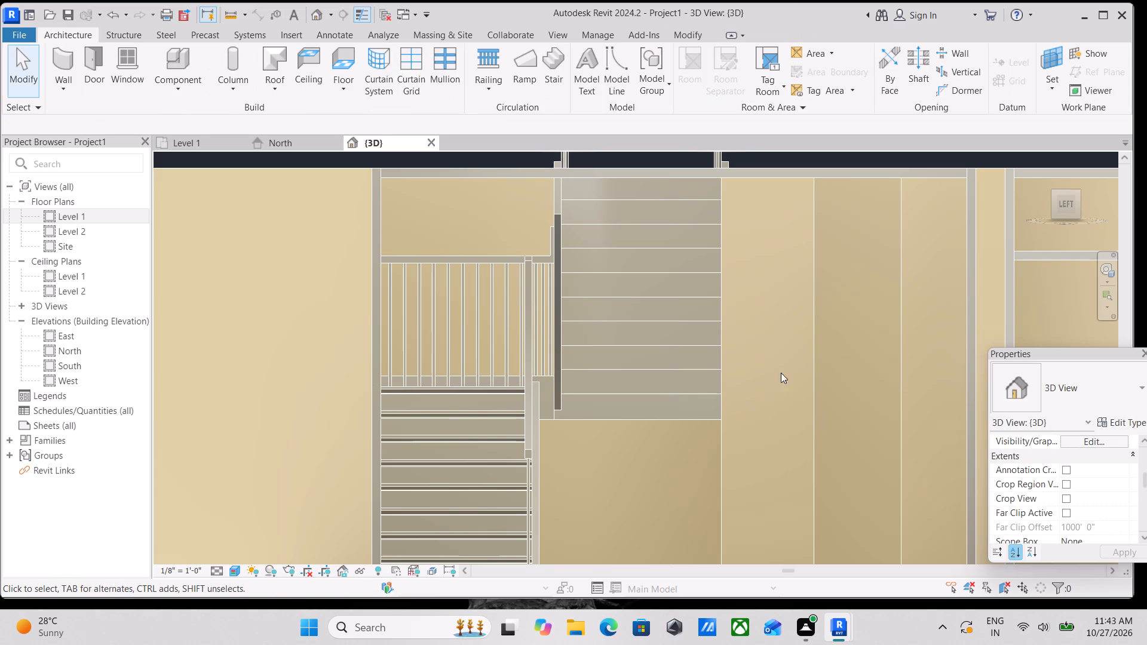
scroll(581, 205, "down", 2)
middle_click_drag(581, 205, 592, 241)
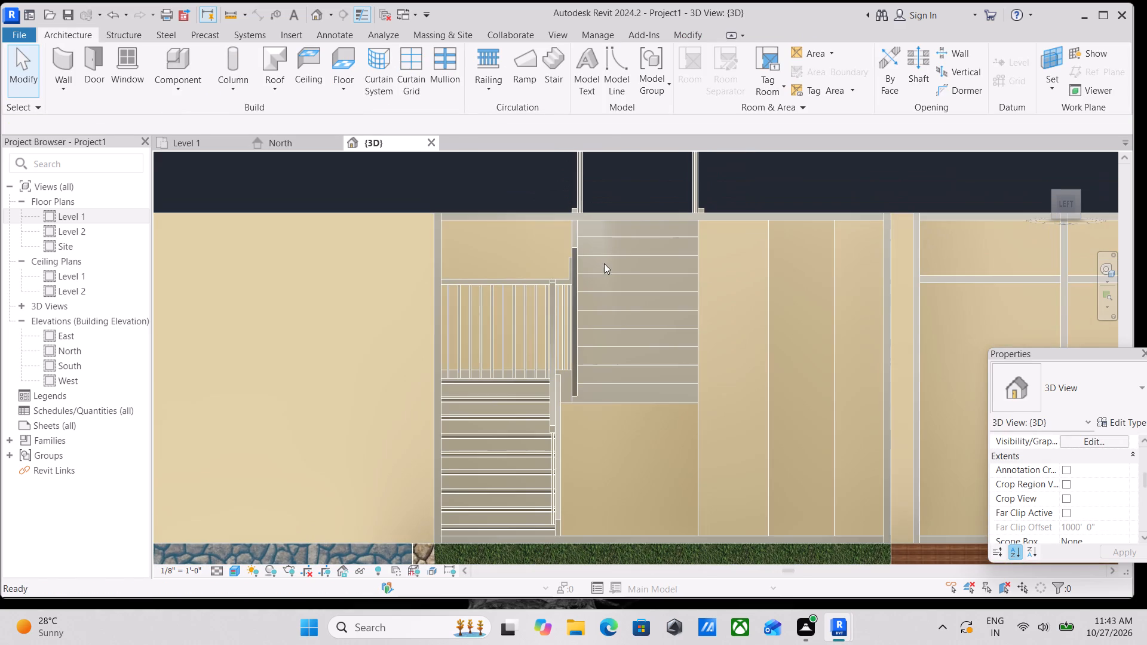
middle_click_drag(604, 263, 618, 311, "shift")
scroll(619, 334, "down", 2)
middle_click_drag(617, 336, 585, 134)
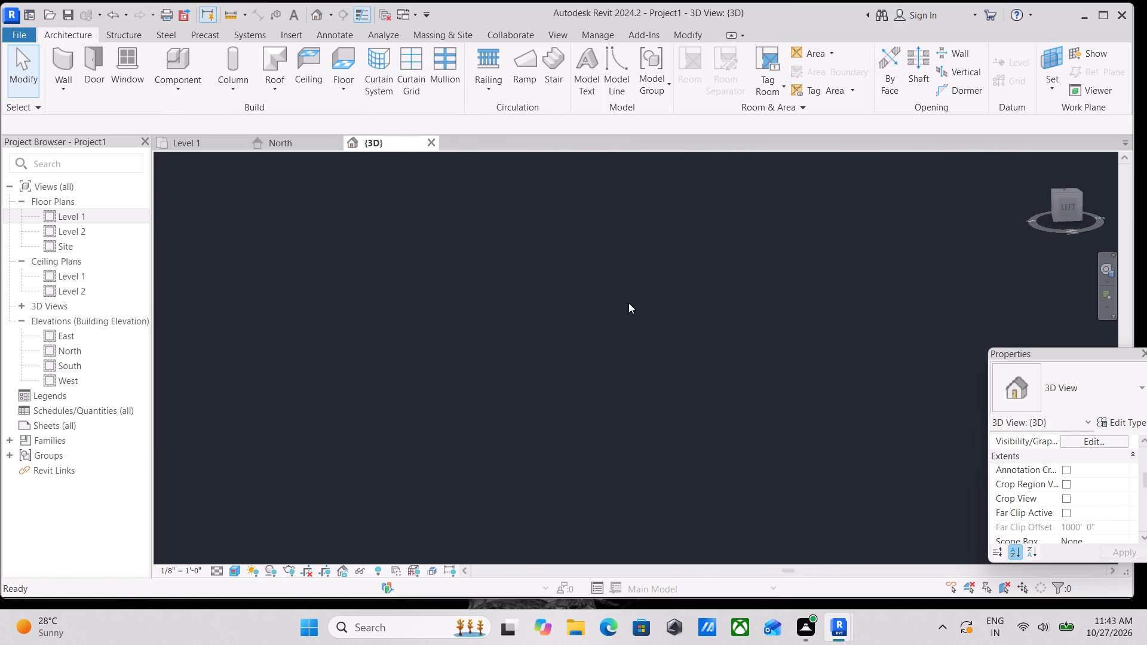
scroll(630, 313, "down", 7)
middle_click_drag(769, 411, 682, 226)
scroll(789, 417, "up", 12)
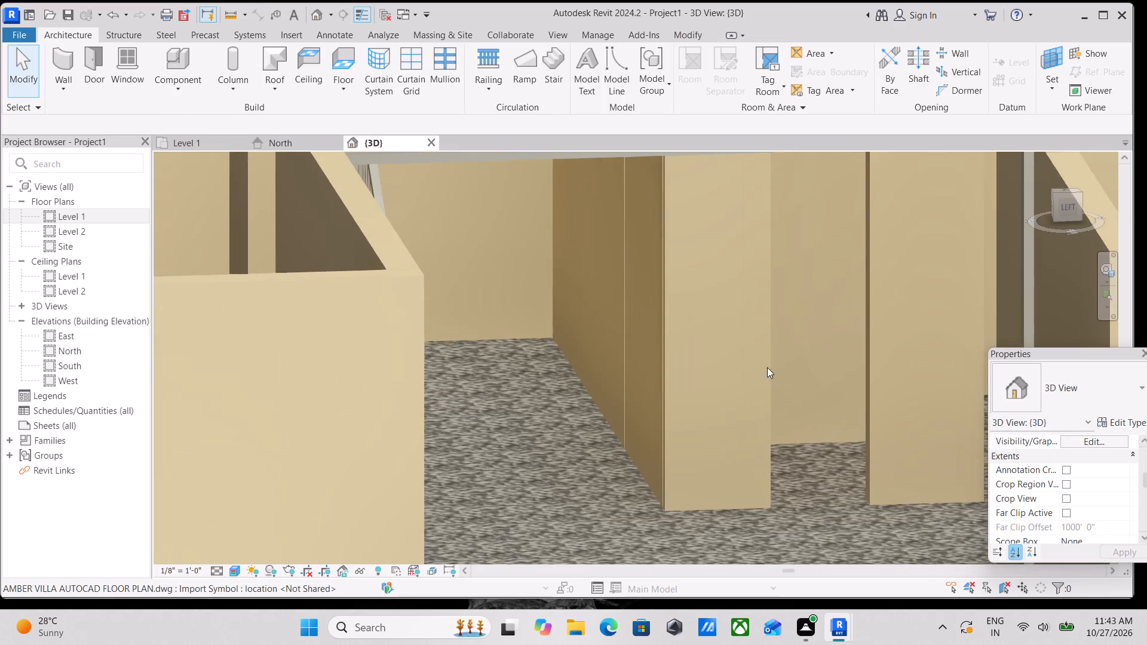
scroll(731, 343, "up", 1)
middle_click_drag(733, 340, 742, 407)
key("Tab")
key("Tab")
key("Tab")
key("Tab")
key("Tab")
key("Tab")
key("Tab")
key("Tab")
key("Tab")
key("Tab")
key("Tab")
key("Tab")
key("Tab")
key("Tab")
key("Tab")
key("Tab")
key("Tab")
key("Tab")
key("Tab")
key("Tab")
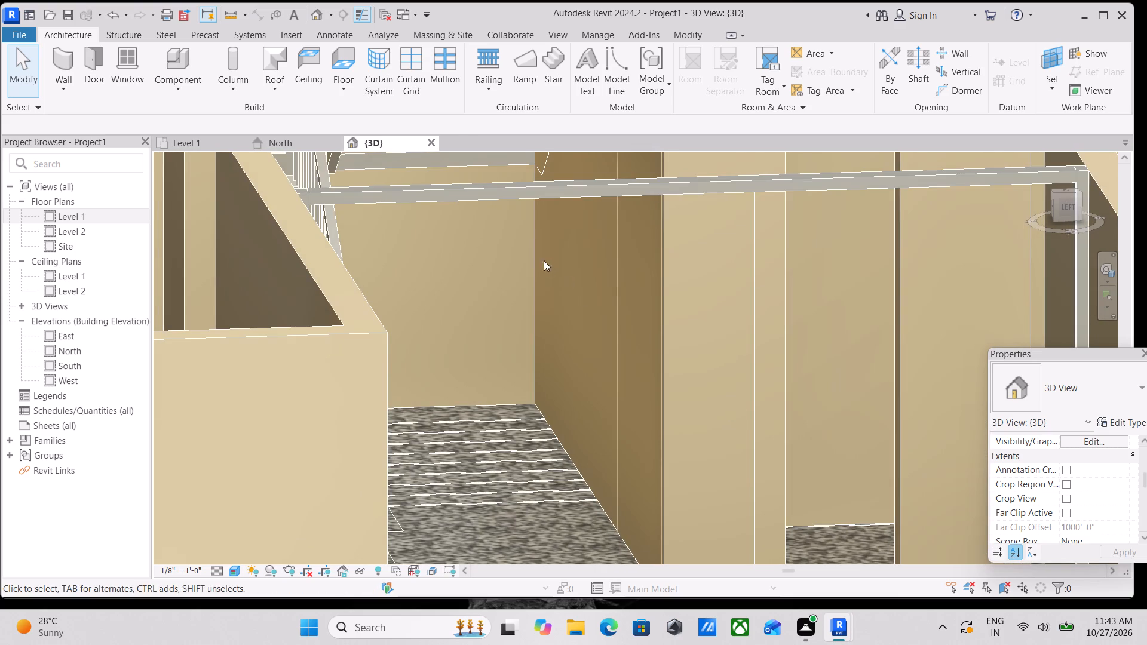
scroll(514, 233, "up", 2)
key("Tab")
key("Tab")
key("Tab")
key("Tab")
key("Tab")
key("Tab")
key("Tab")
key("Tab")
key("Tab")
key("Tab")
key("Tab")
key("Tab")
key("Tab")
key("Tab")
key("Tab")
key("Tab")
key("Tab")
key("Tab")
key("Tab")
key("Tab")
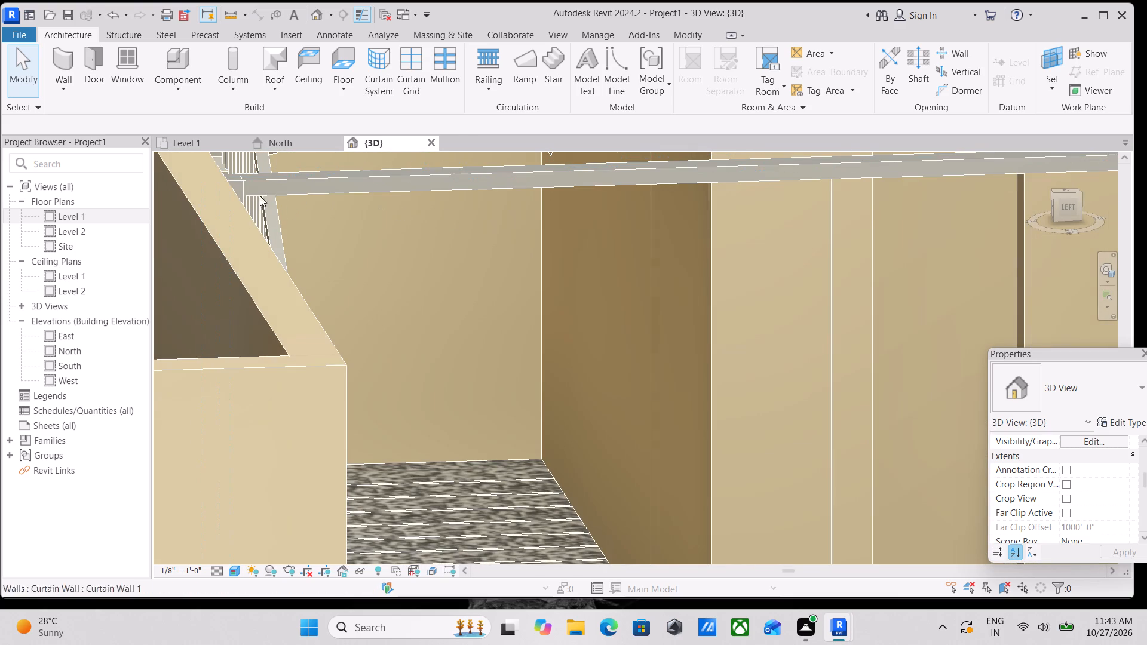
left_click(265, 199)
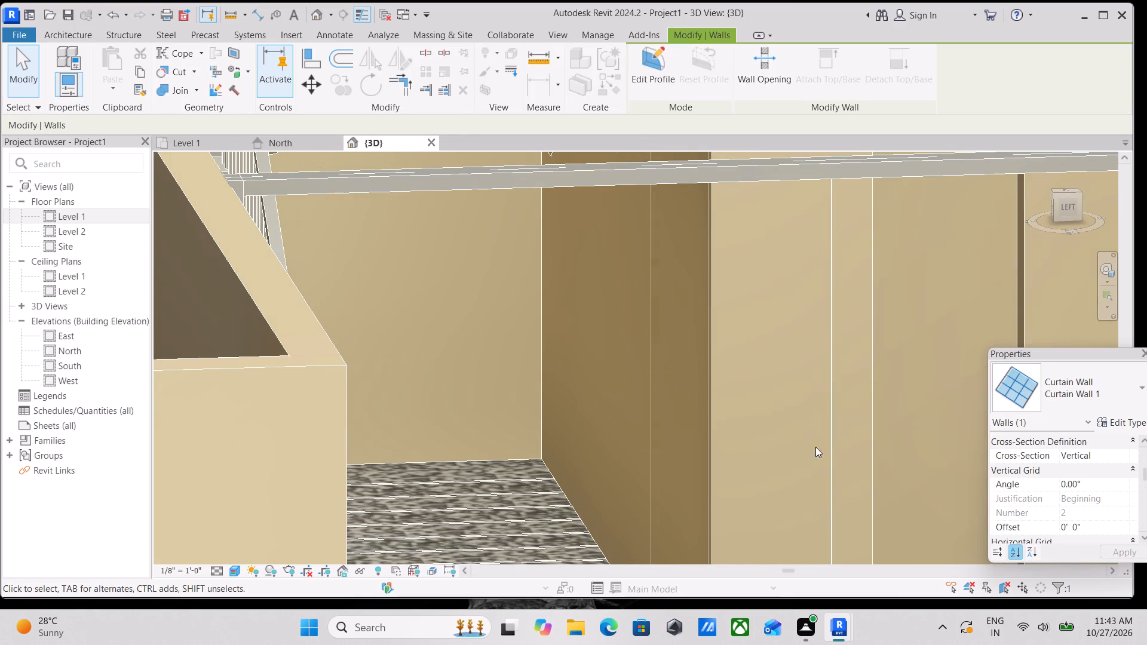
left_click(1123, 425)
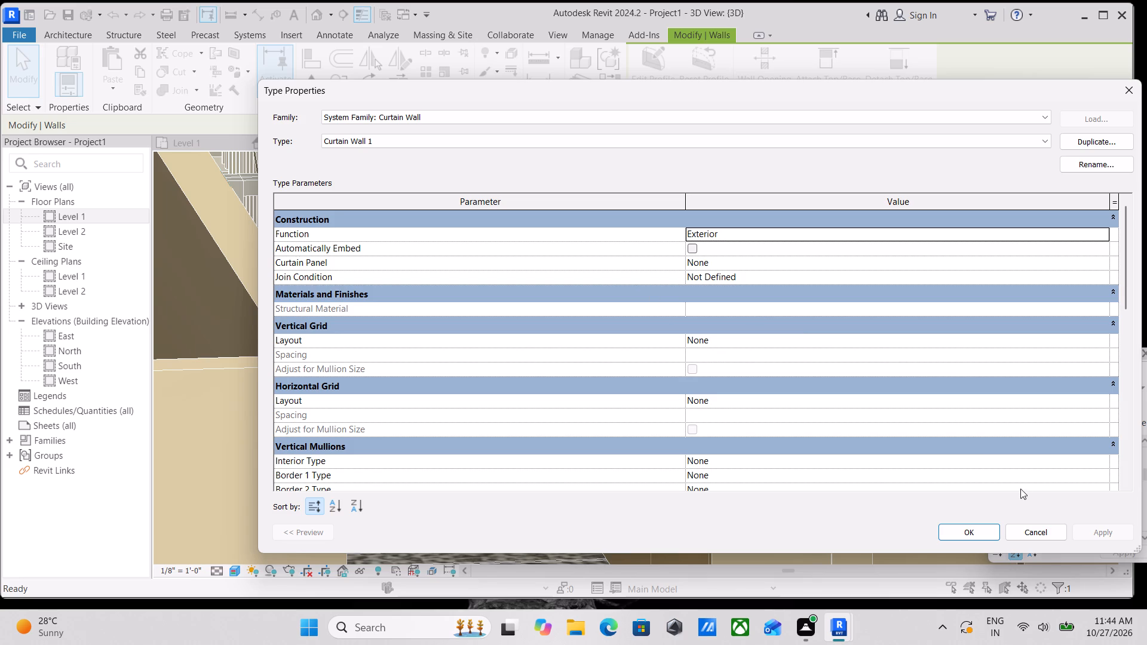
scroll(700, 394, "down", 1)
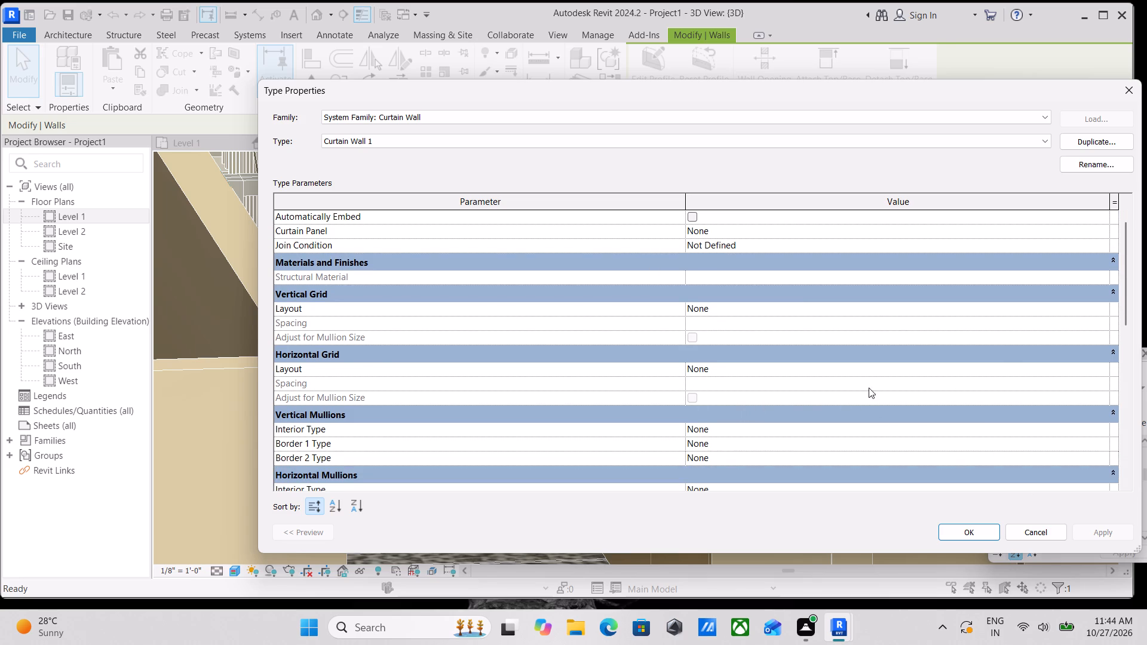
left_click(885, 370)
left_click(1103, 371)
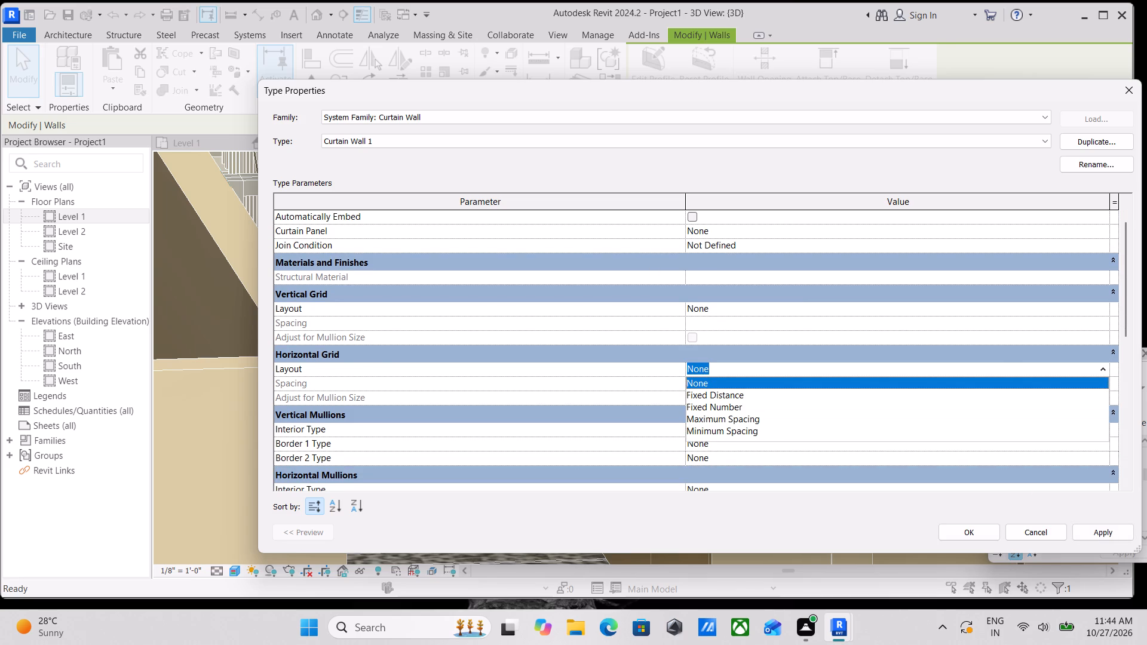
left_click(735, 406)
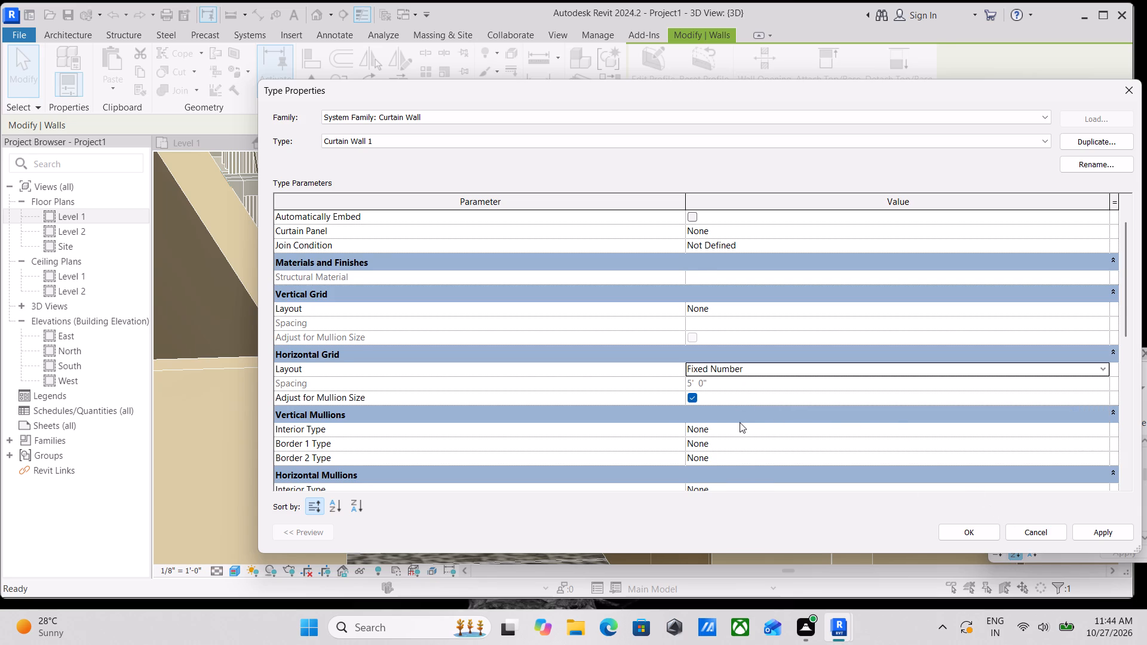
scroll(740, 422, "down", 1)
left_click(1127, 542)
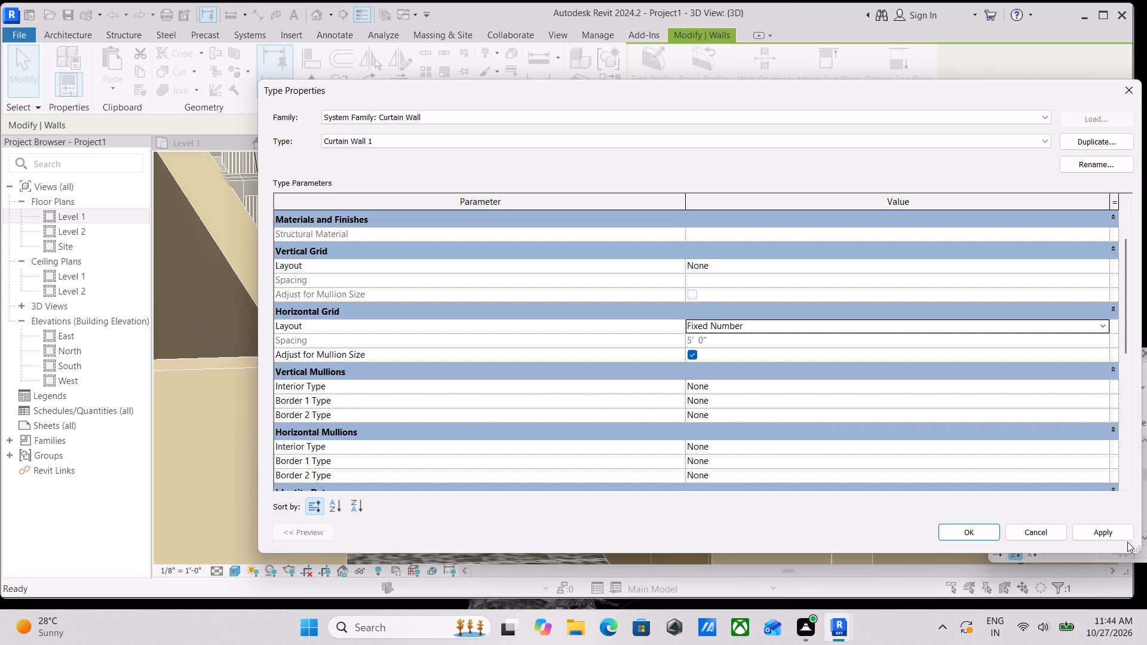
Set the vertical grid layout of the Curtain Wall 1 type to Fixed Number and apply the type changes.
scroll(805, 234, "up", 1)
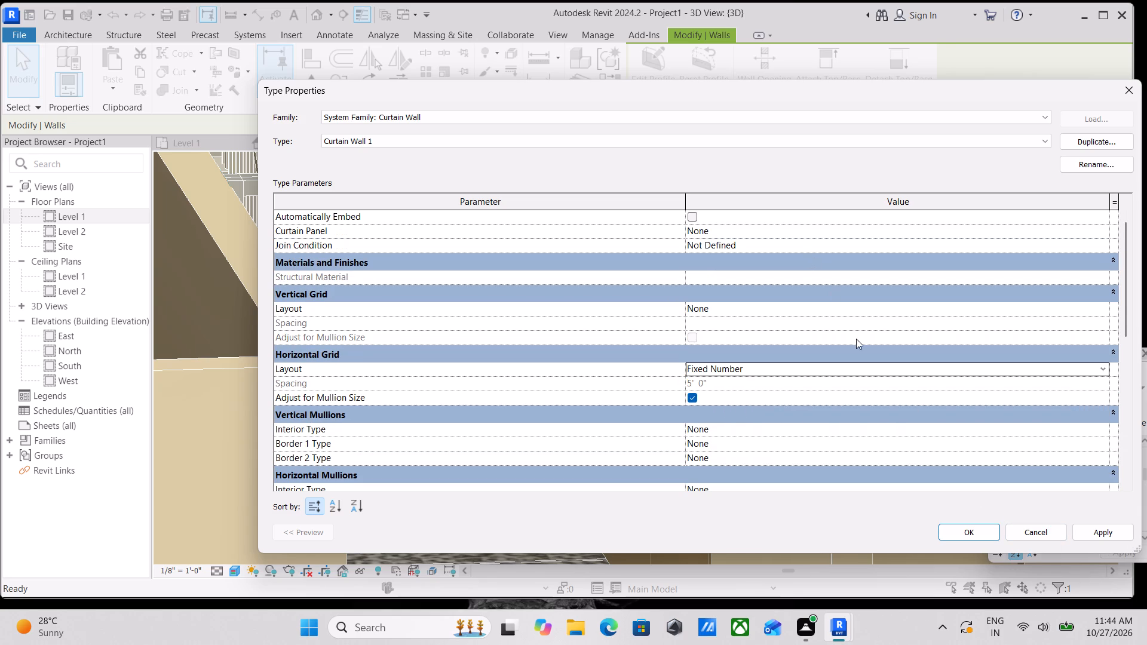
left_click(766, 309)
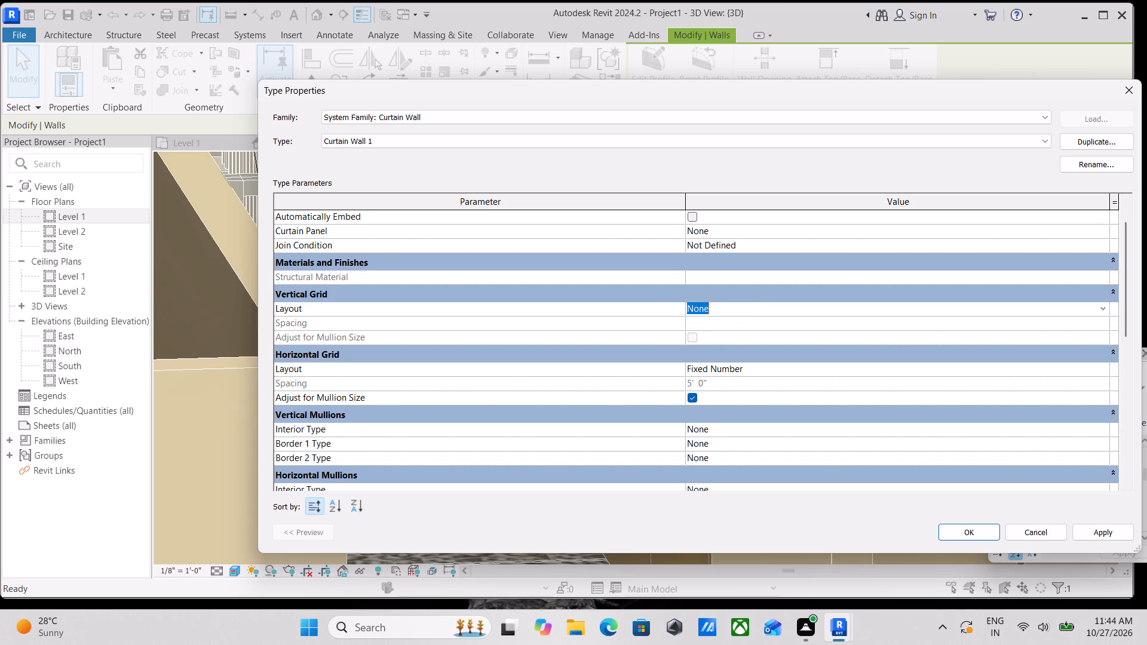
left_click(1087, 311)
left_click(1093, 311)
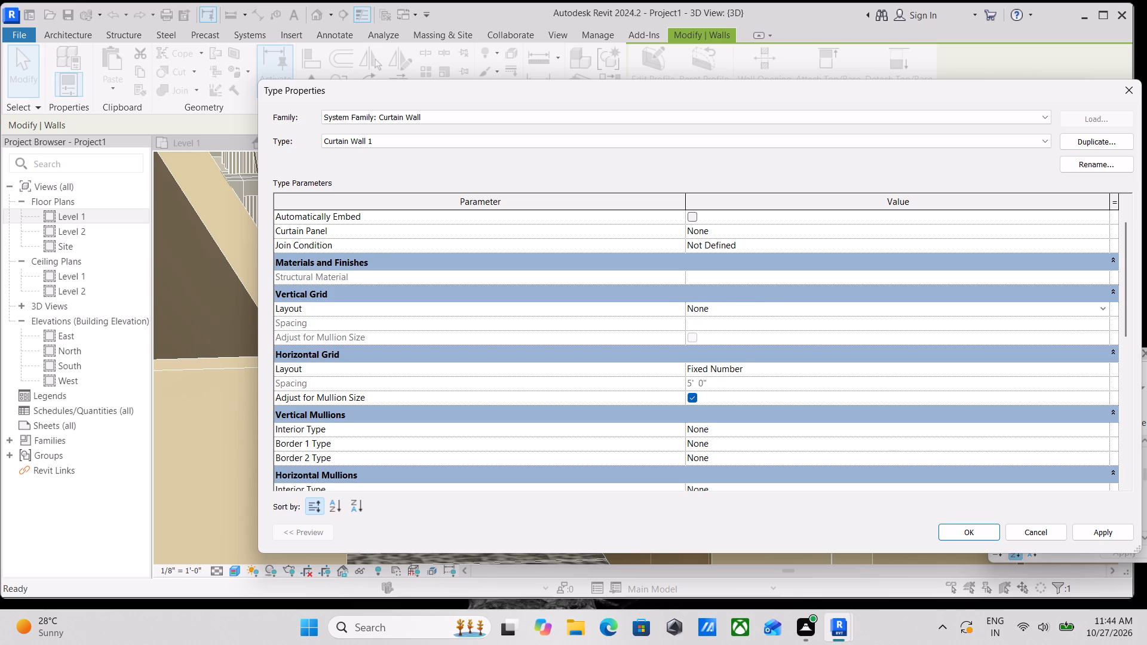
left_click(1103, 311)
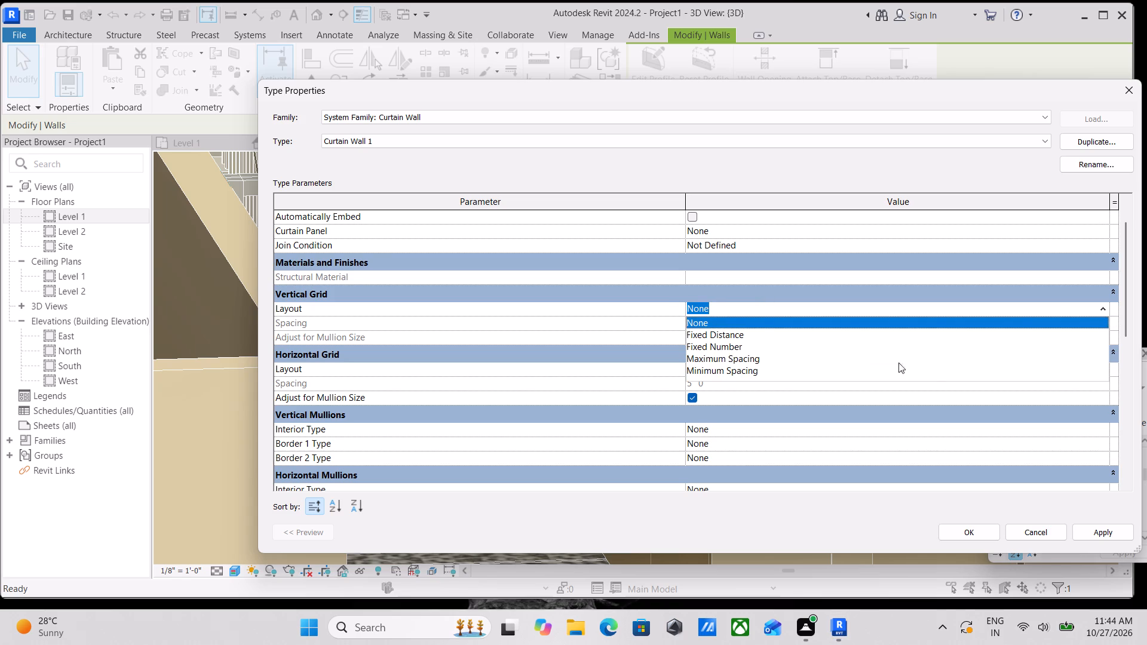
left_click(729, 346)
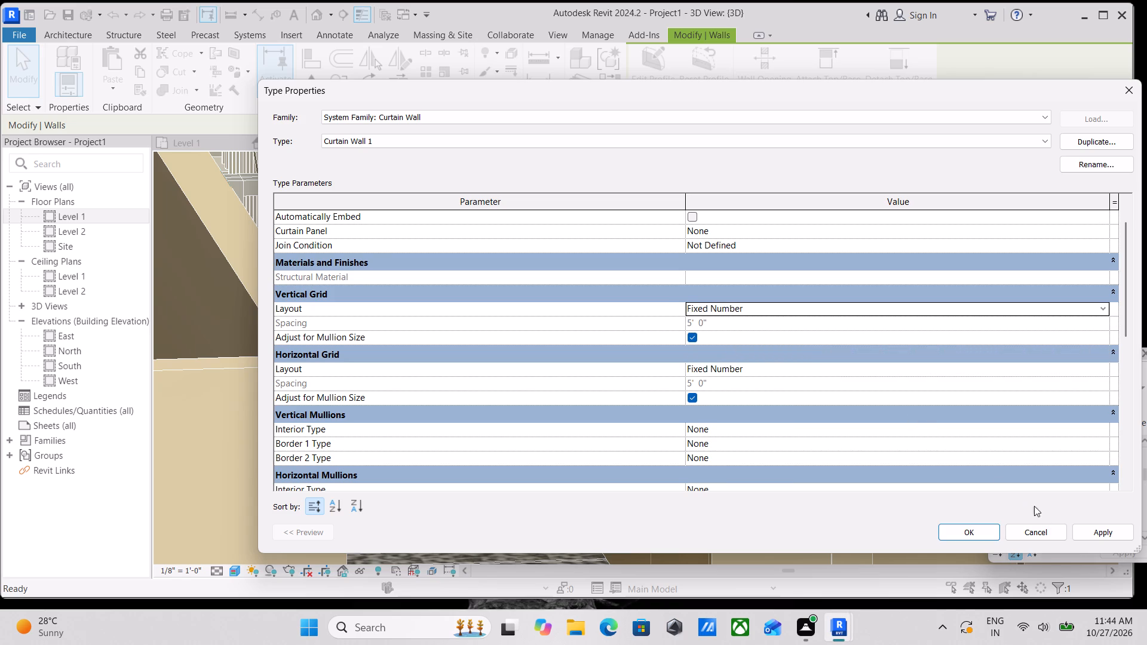
left_click(1087, 533)
left_click(967, 536)
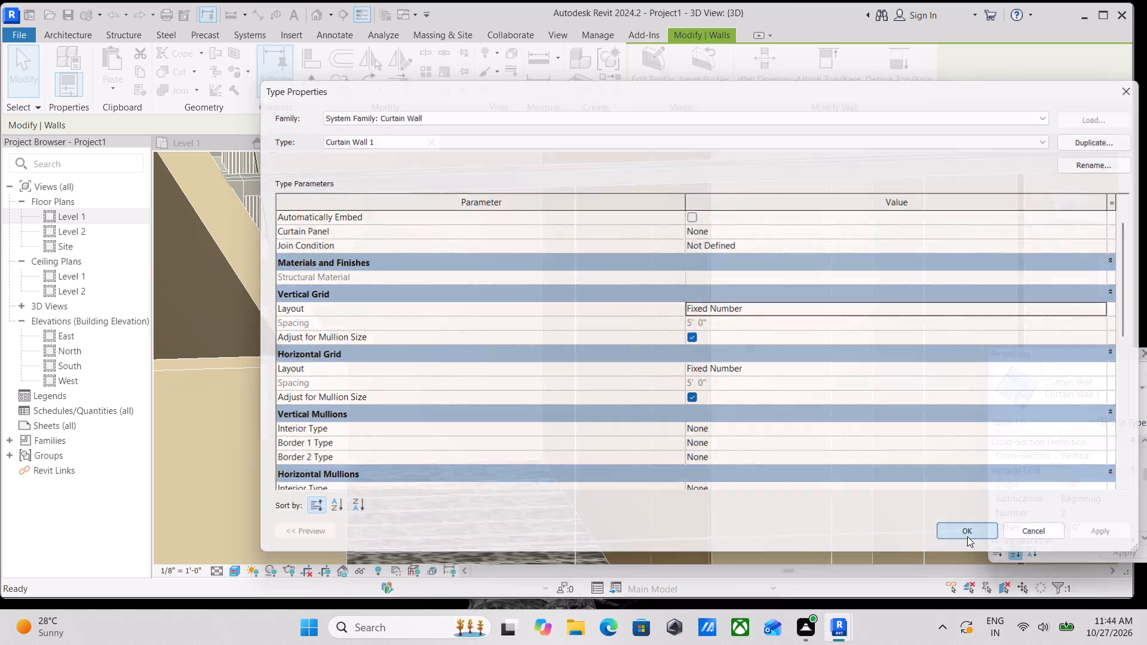
Examine the curtain wall's grid divisions from the stair side and from outside the house.
scroll(971, 530, "down", 1)
middle_click_drag(971, 530, 998, 594)
scroll(866, 427, "down", 1)
middle_click_drag(866, 427, 912, 514)
scroll(805, 454, "down", 2)
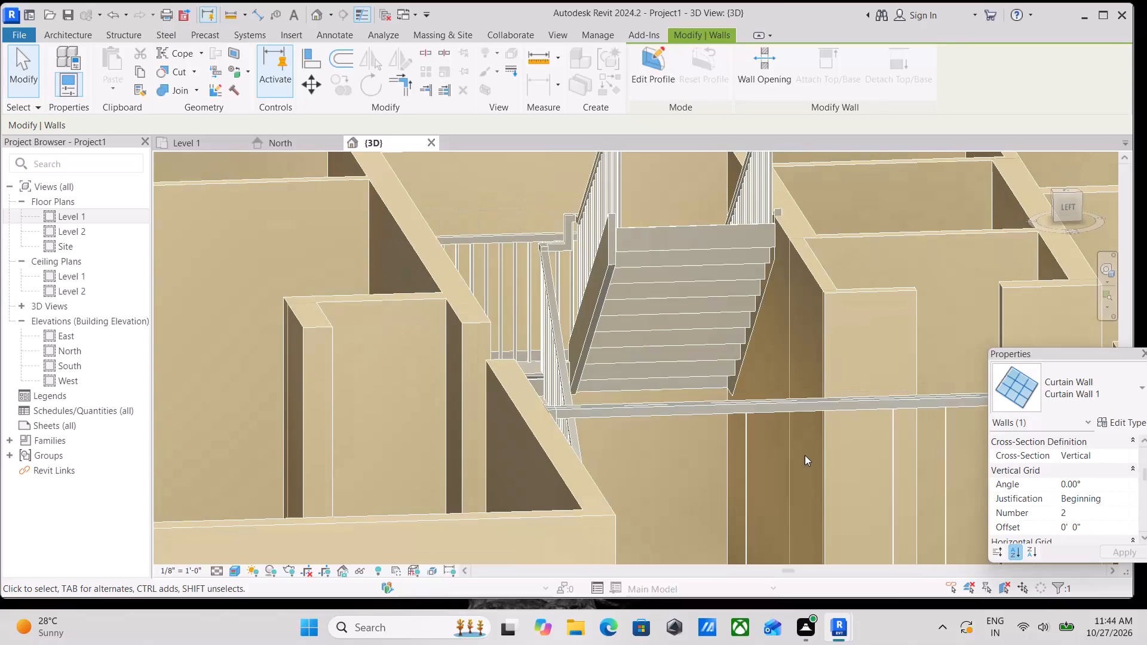
key("Escape")
middle_click_drag(744, 410, 755, 440)
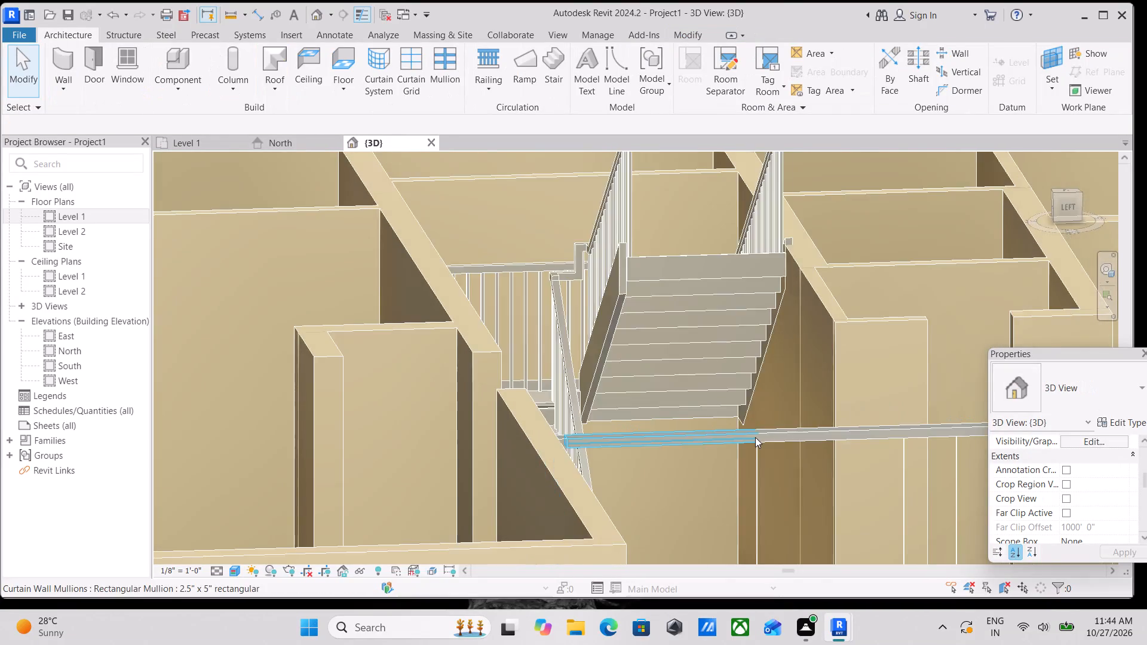
scroll(755, 437, "up", 1)
middle_click_drag(737, 352, 690, 202)
key("Escape")
middle_click_drag(635, 458, 648, 340)
scroll(670, 402, "down", 1)
middle_click_drag(670, 402, 689, 433)
middle_click_drag(674, 412, 711, 451, "shift")
scroll(709, 453, "down", 1)
middle_click_drag(709, 453, 699, 432)
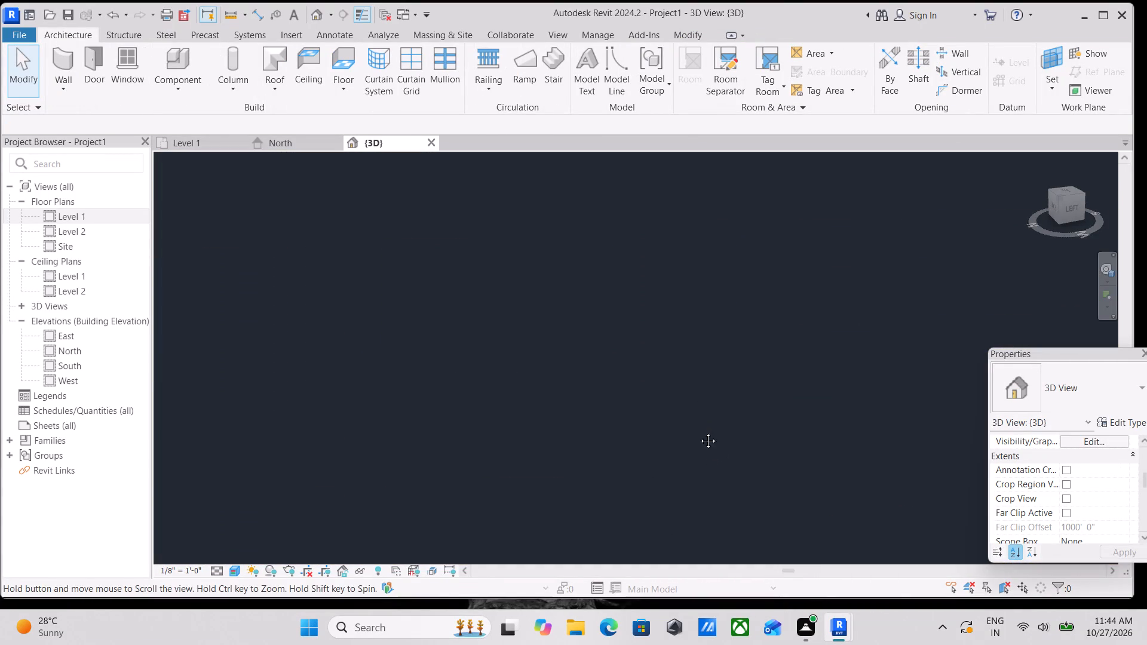
middle_click_drag(699, 432, 716, 342)
scroll(695, 405, "down", 2)
middle_click_drag(695, 404, 783, 317)
scroll(627, 400, "down", 3)
middle_click_drag(630, 394, 679, 306)
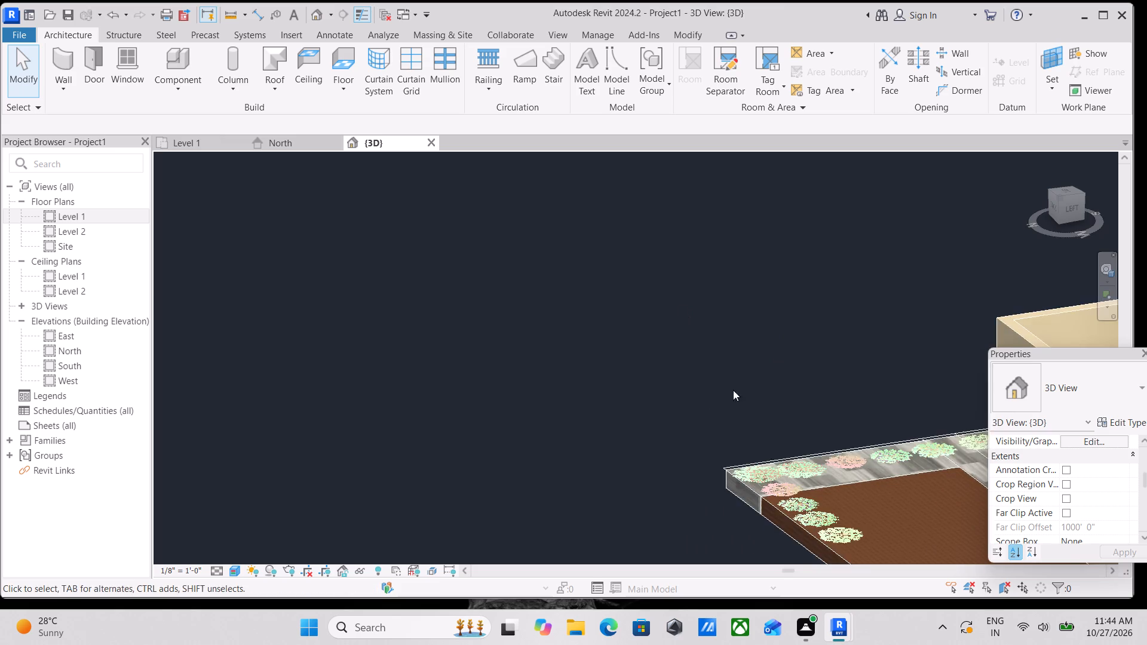
scroll(735, 397, "down", 1)
middle_click_drag(737, 406, 657, 322)
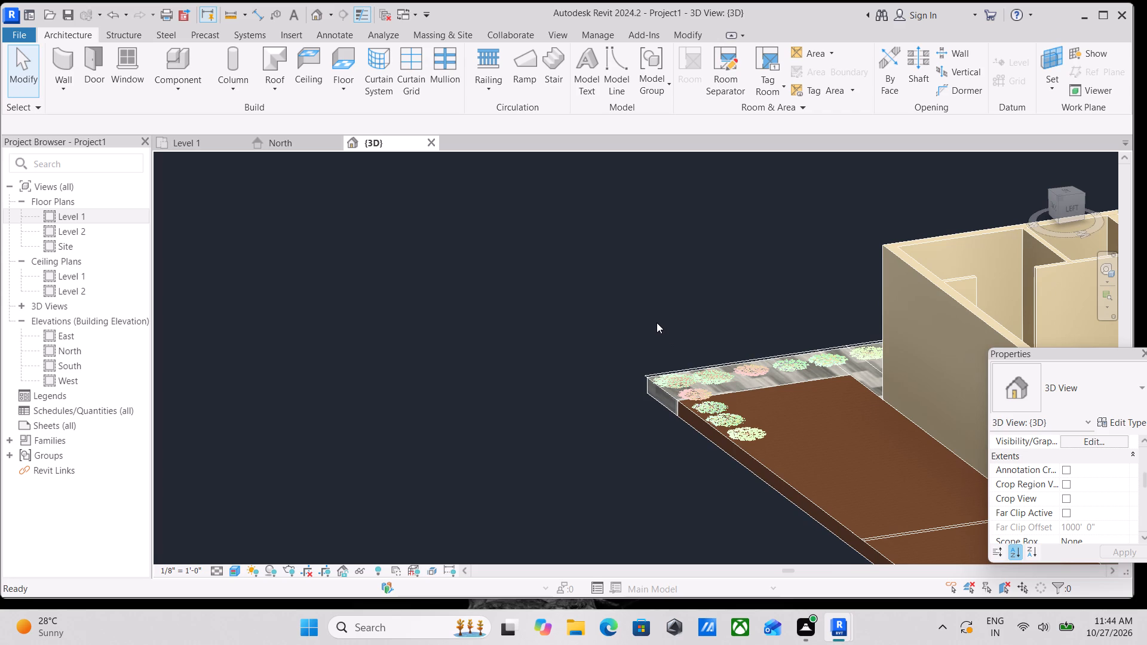
scroll(657, 318, "down", 3)
middle_click_drag(681, 316, 378, 278)
scroll(465, 287, "down", 1)
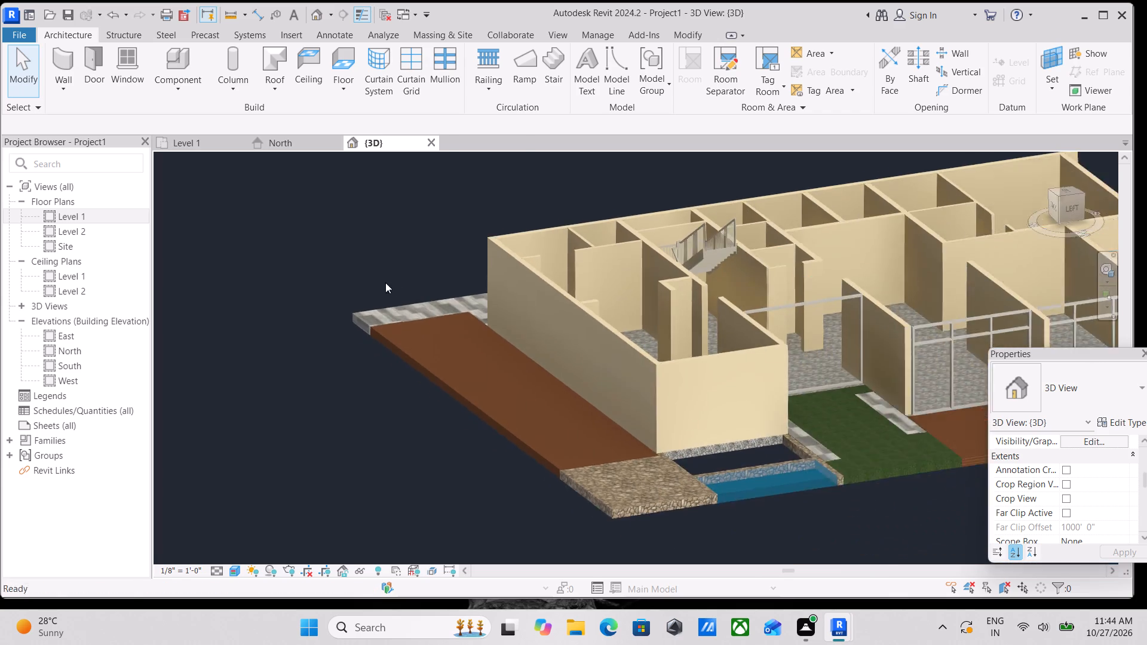
scroll(389, 285, "up", 1)
scroll(640, 317, "down", 2)
middle_click_drag(642, 317, 637, 313)
scroll(817, 434, "up", 2)
middle_click_drag(673, 397, 683, 446)
scroll(683, 446, "up", 3)
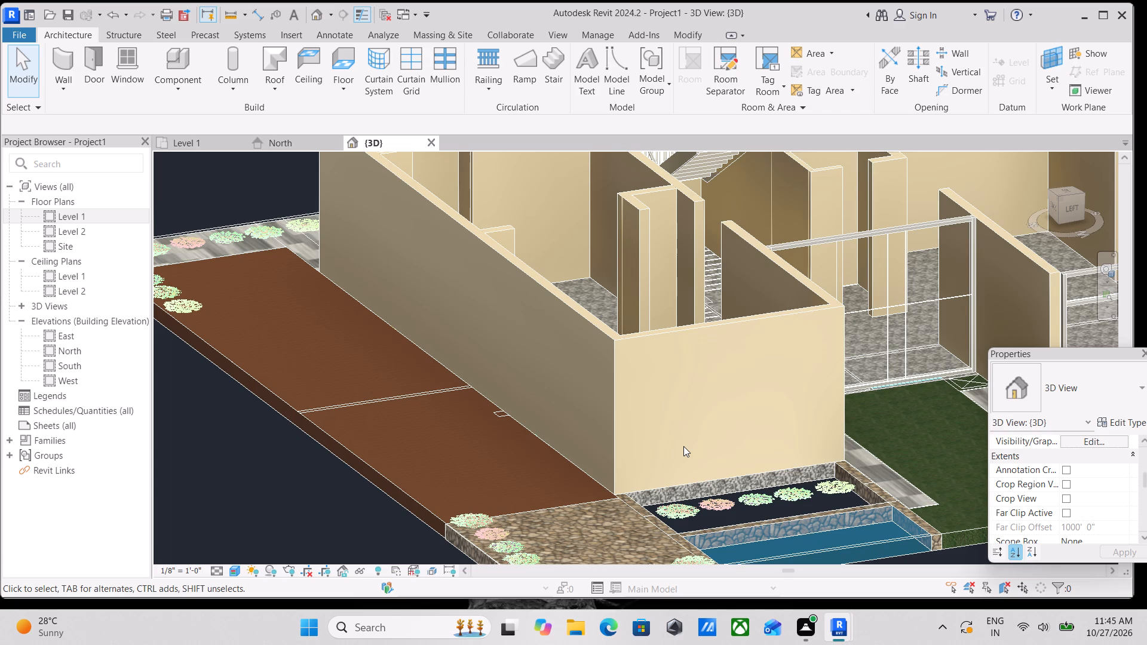
scroll(928, 369, "down", 1)
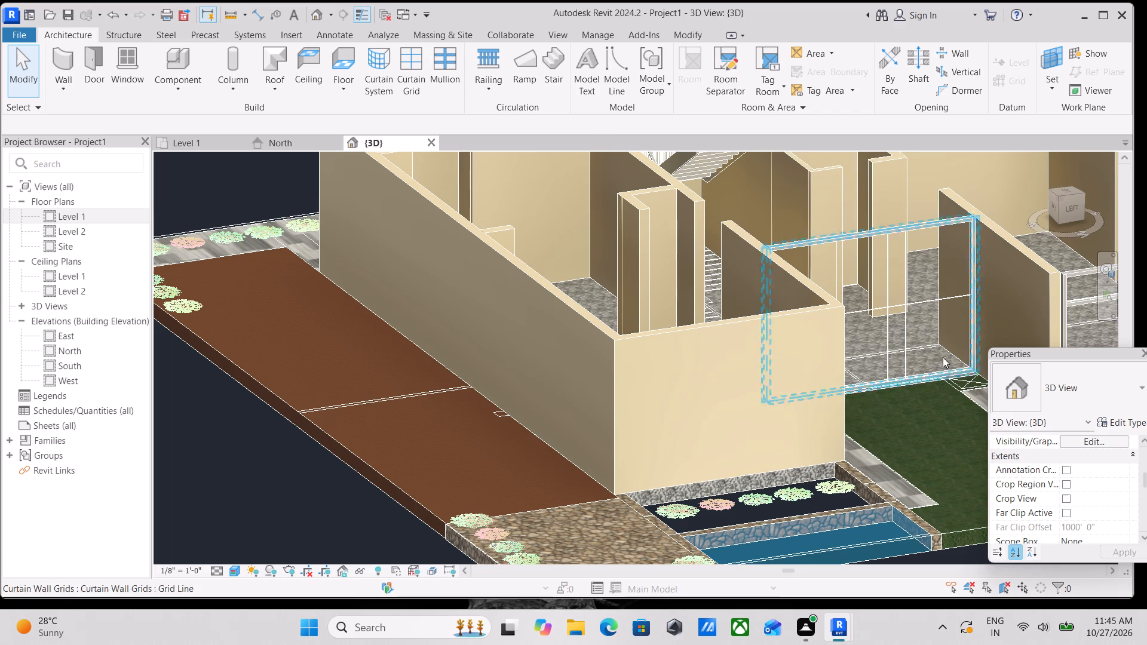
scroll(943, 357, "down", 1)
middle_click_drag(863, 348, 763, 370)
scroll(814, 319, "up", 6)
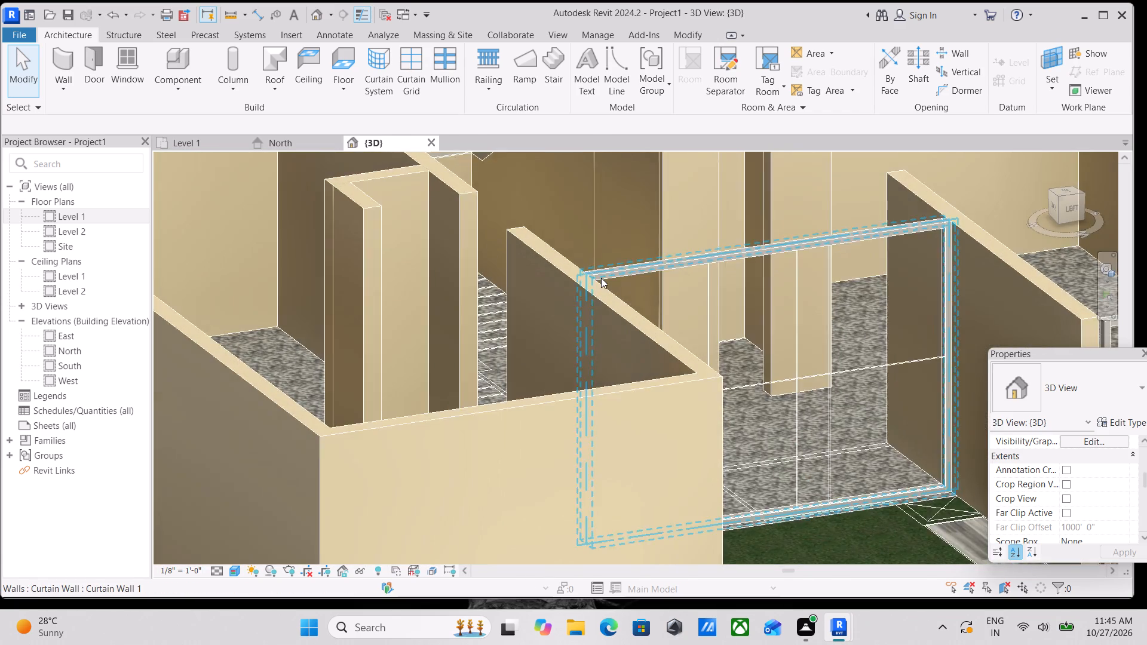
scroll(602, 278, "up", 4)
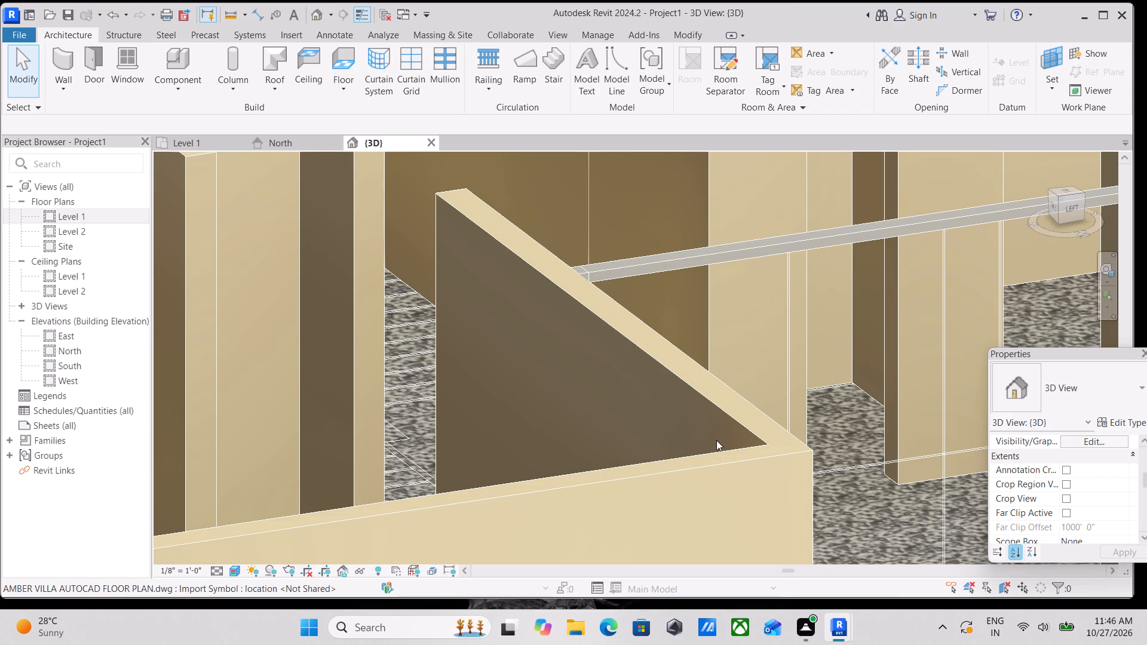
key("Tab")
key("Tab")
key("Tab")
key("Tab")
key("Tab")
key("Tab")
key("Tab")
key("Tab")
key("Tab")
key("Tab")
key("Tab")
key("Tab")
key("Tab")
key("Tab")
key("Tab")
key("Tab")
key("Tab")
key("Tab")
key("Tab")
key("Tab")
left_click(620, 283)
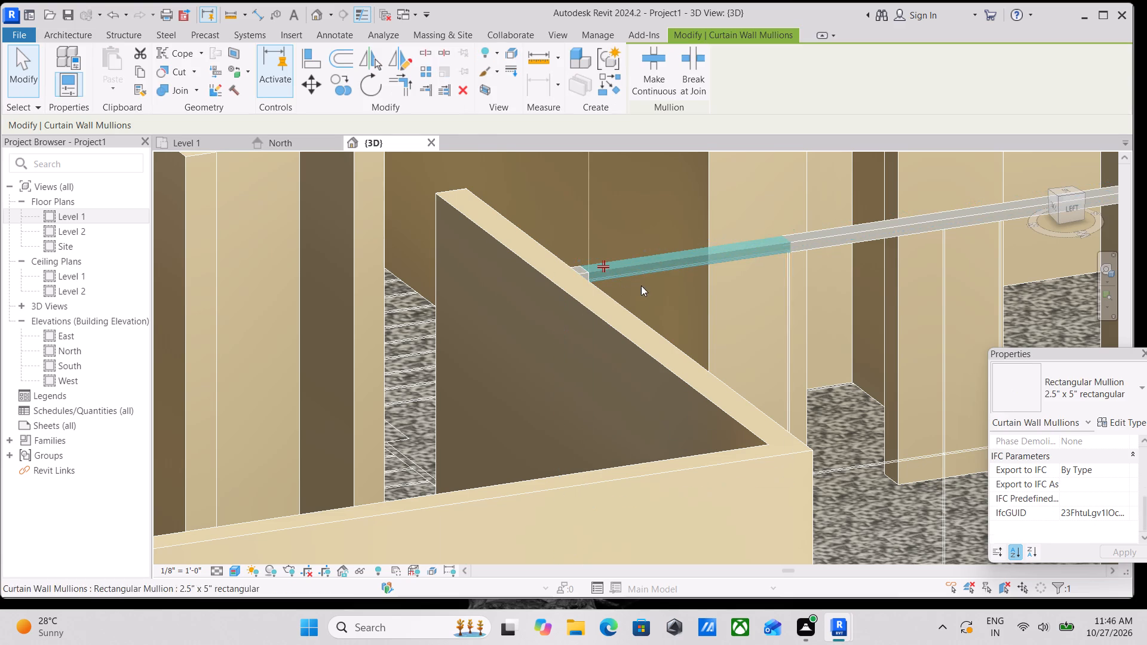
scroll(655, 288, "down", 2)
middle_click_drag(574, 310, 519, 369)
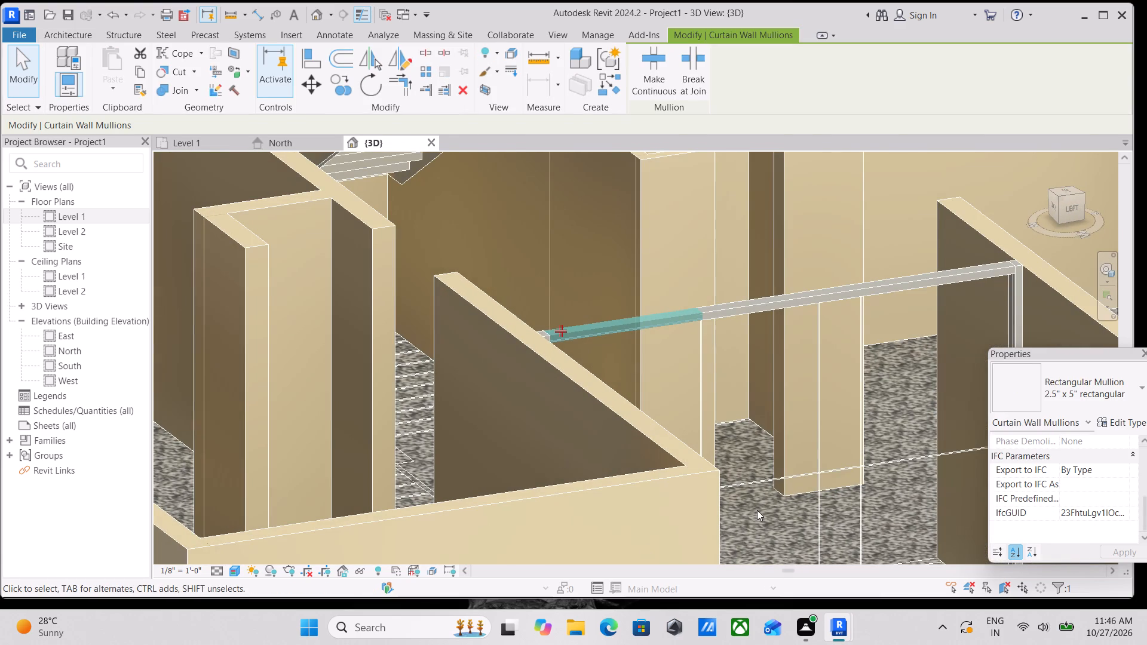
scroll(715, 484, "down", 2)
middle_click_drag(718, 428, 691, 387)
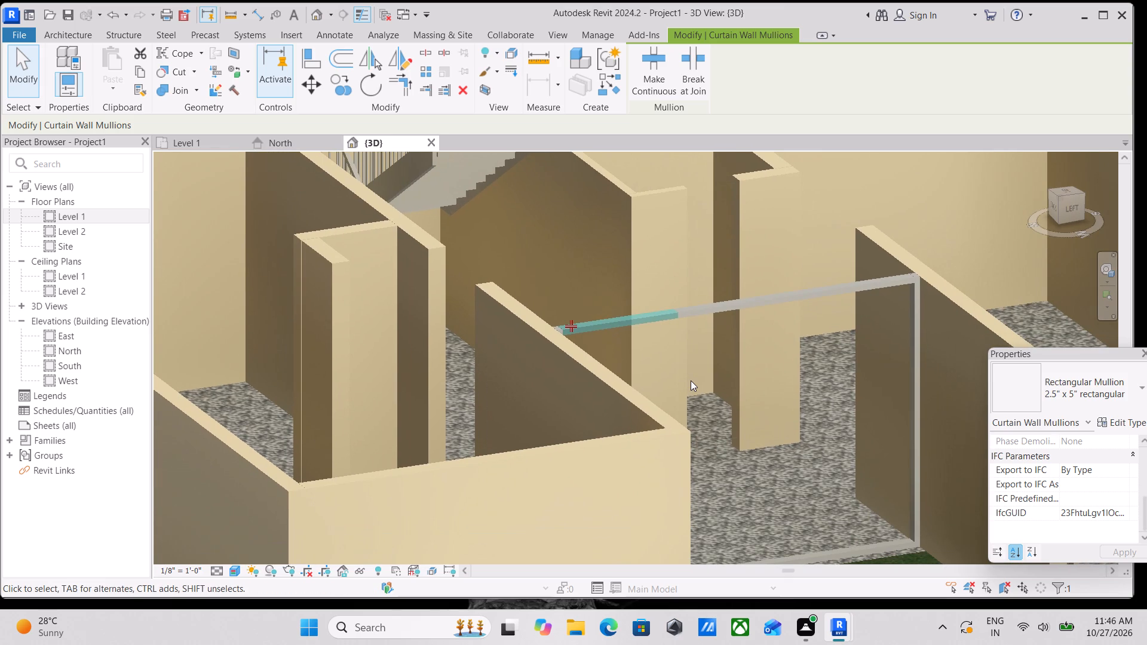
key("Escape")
Examine the curtain wall's gridlines from outside, across the lawn beside the pool.
scroll(703, 348, "down", 1)
middle_click_drag(703, 348, 726, 274)
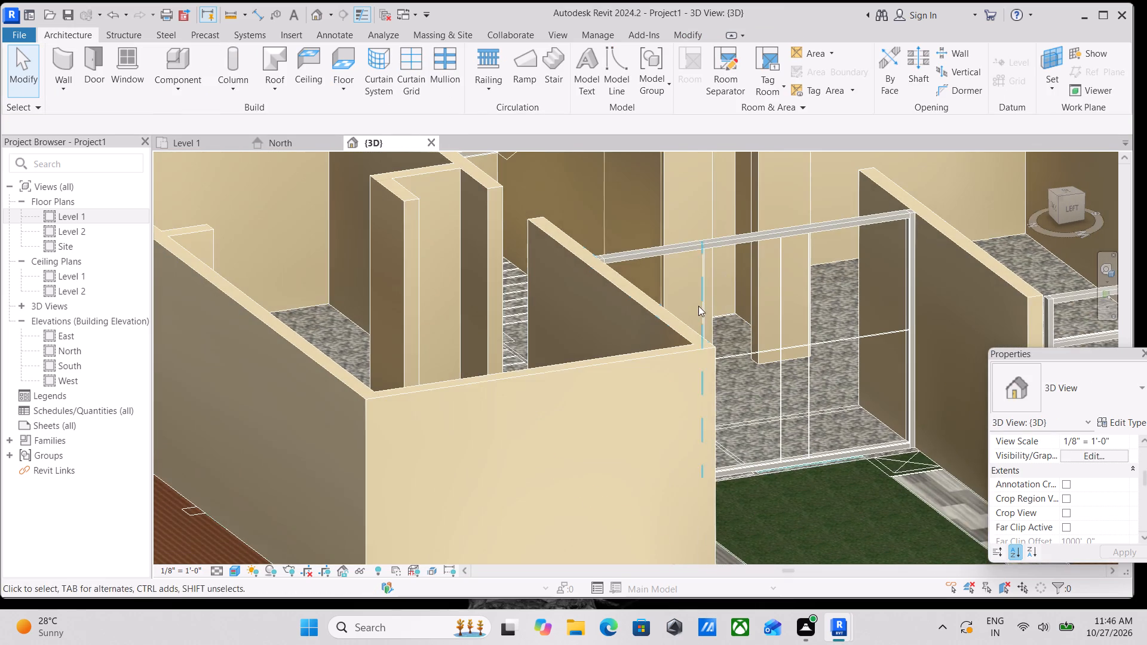
scroll(673, 339, "down", 2)
middle_click_drag(688, 336, 652, 374)
scroll(667, 331, "up", 3)
scroll(666, 331, "down", 3)
middle_click_drag(667, 331, 743, 293)
scroll(716, 298, "down", 1)
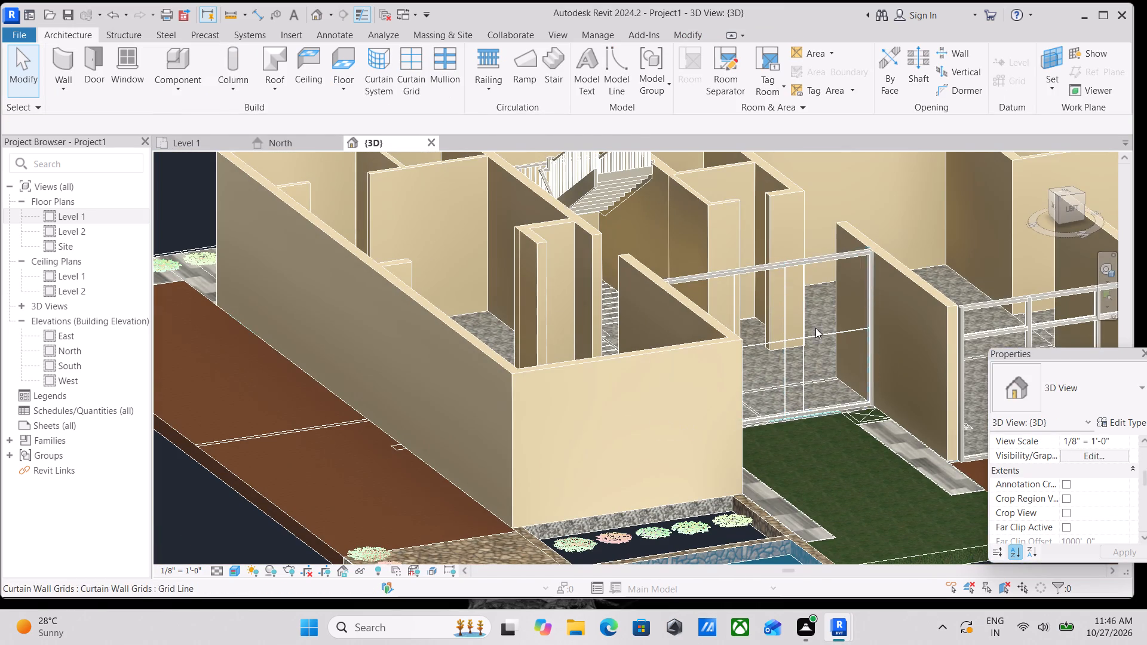
scroll(815, 330, "up", 3)
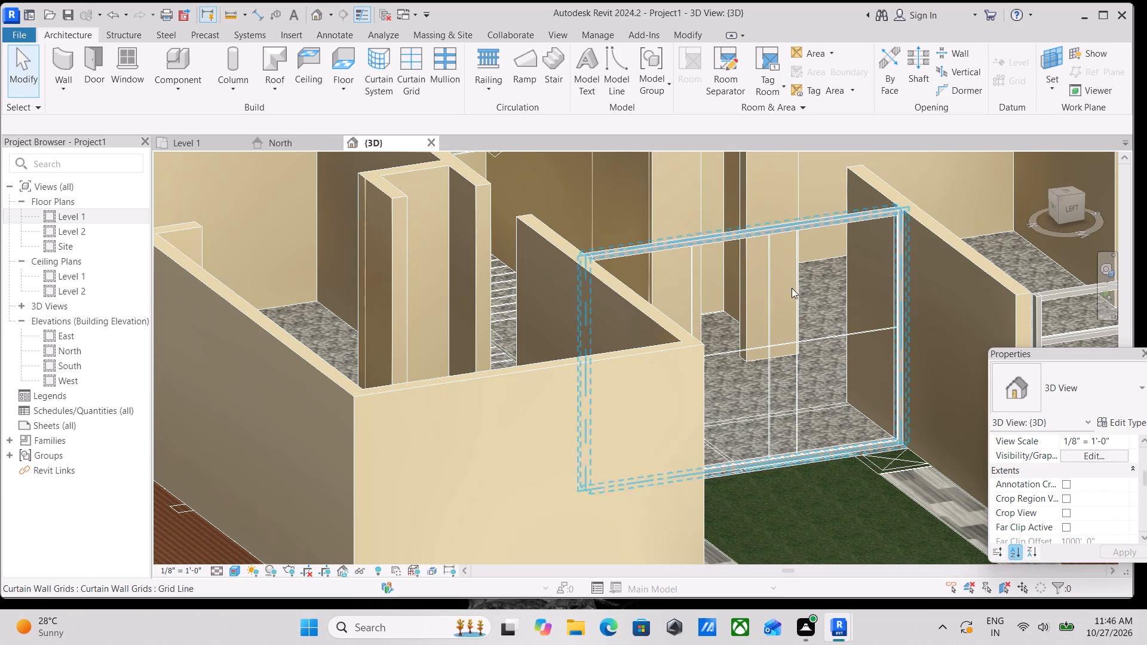
Place a 2.5" x 5" rectangular mullion on the upper segment of a vertical gridline in the lawn-side curtain wall, using Grid Line Segment.
left_click(441, 72)
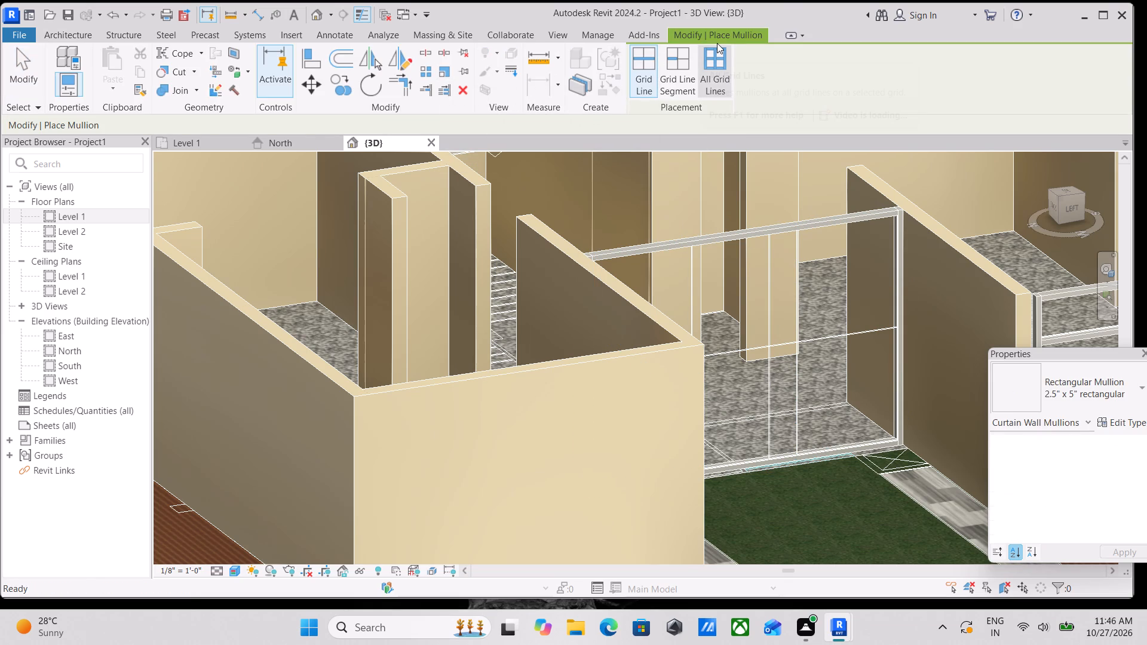
left_click(717, 43)
left_click(713, 69)
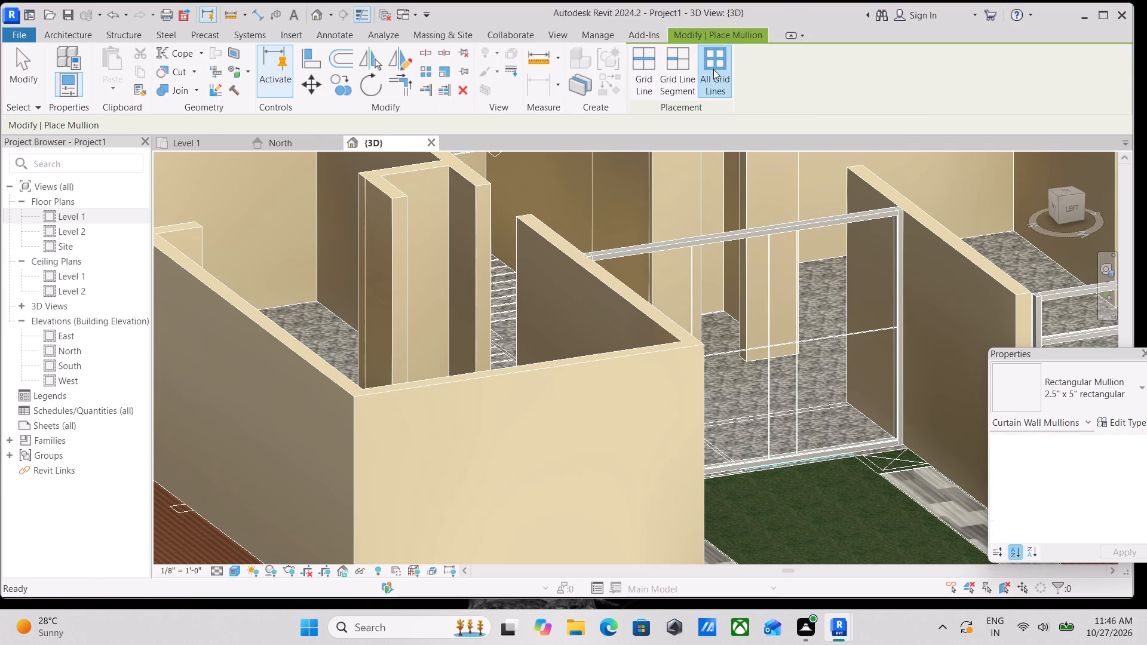
left_click(669, 79)
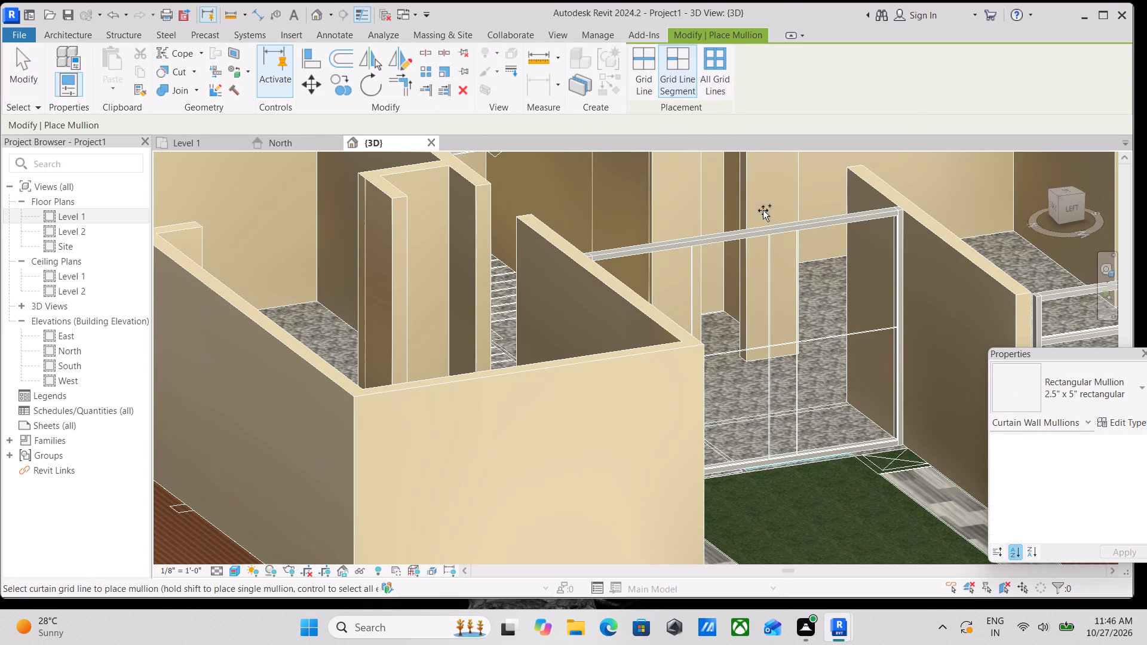
left_click(795, 307)
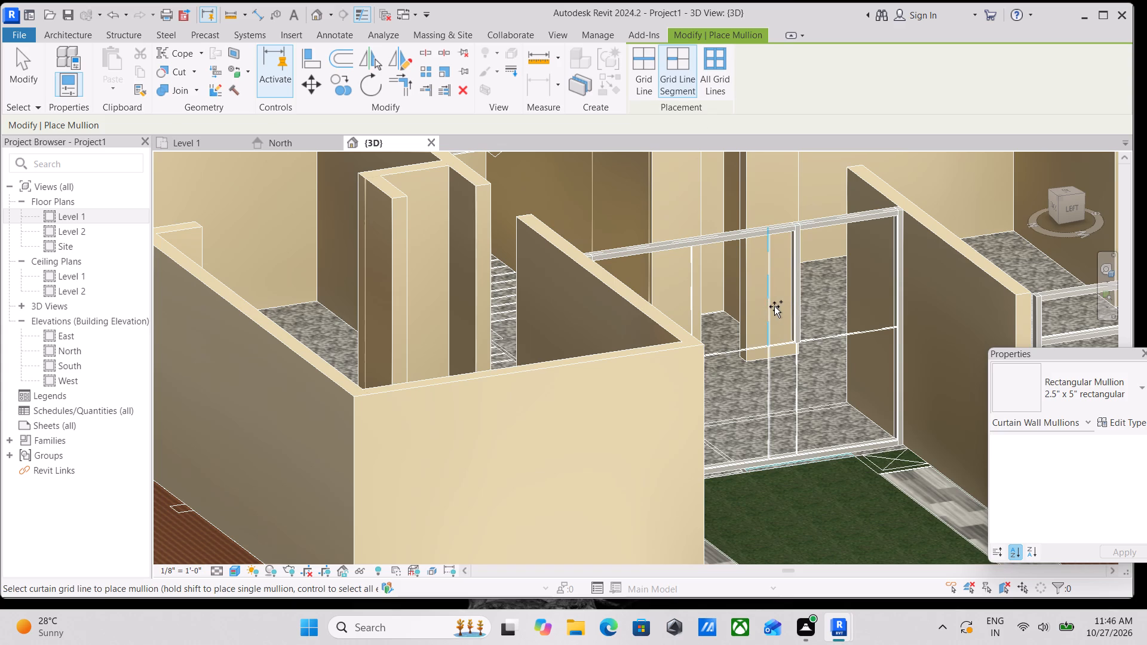
Place 2.5" x 5" rectangular mullions on all remaining gridlines of the lawn-side curtain wall, using All Grid Lines.
left_click(699, 78)
scroll(784, 316, "up", 7)
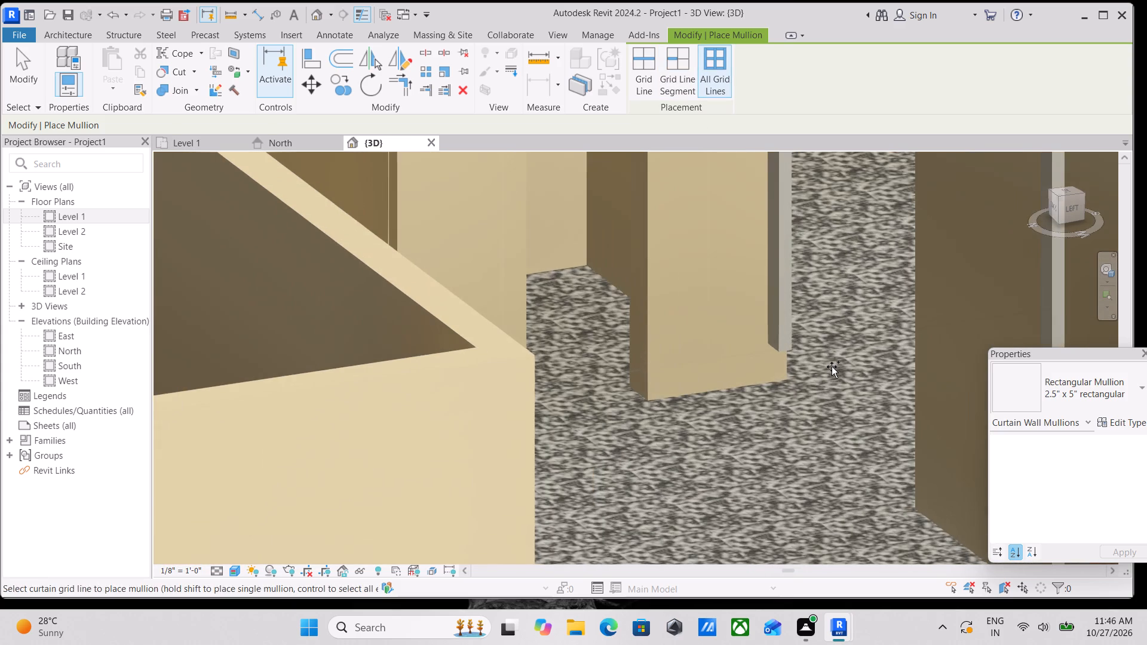
scroll(831, 349, "down", 2)
left_click(833, 348)
scroll(679, 267, "down", 1)
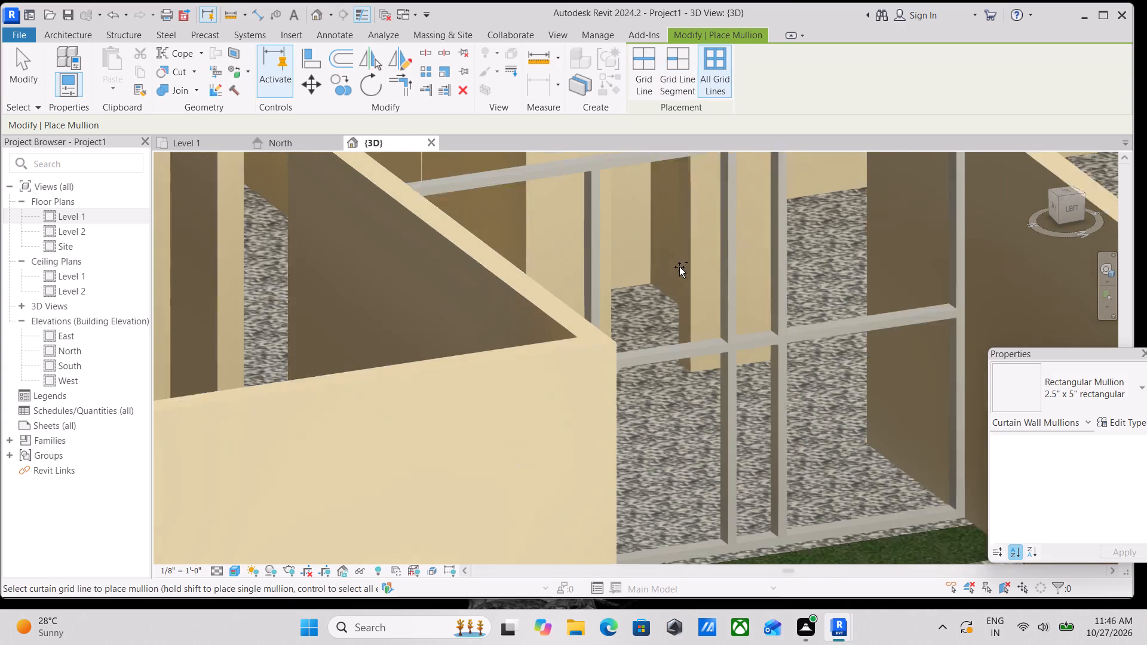
scroll(679, 267, "down", 1)
middle_click_drag(679, 267, 741, 210)
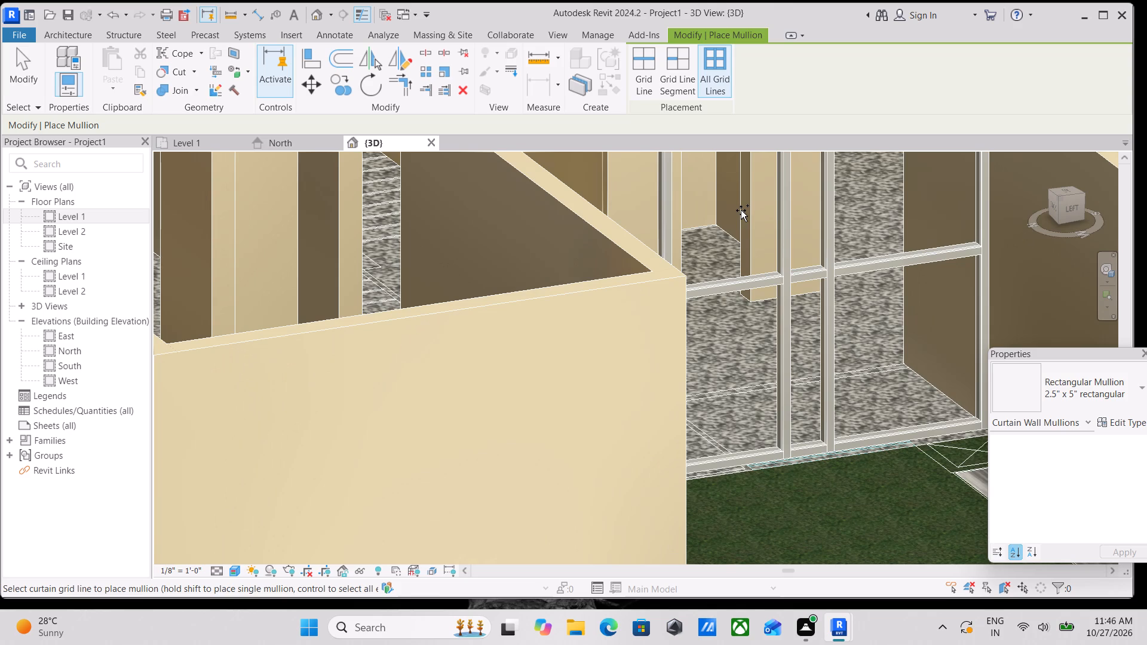
scroll(755, 180, "down", 4)
scroll(827, 191, "down", 2)
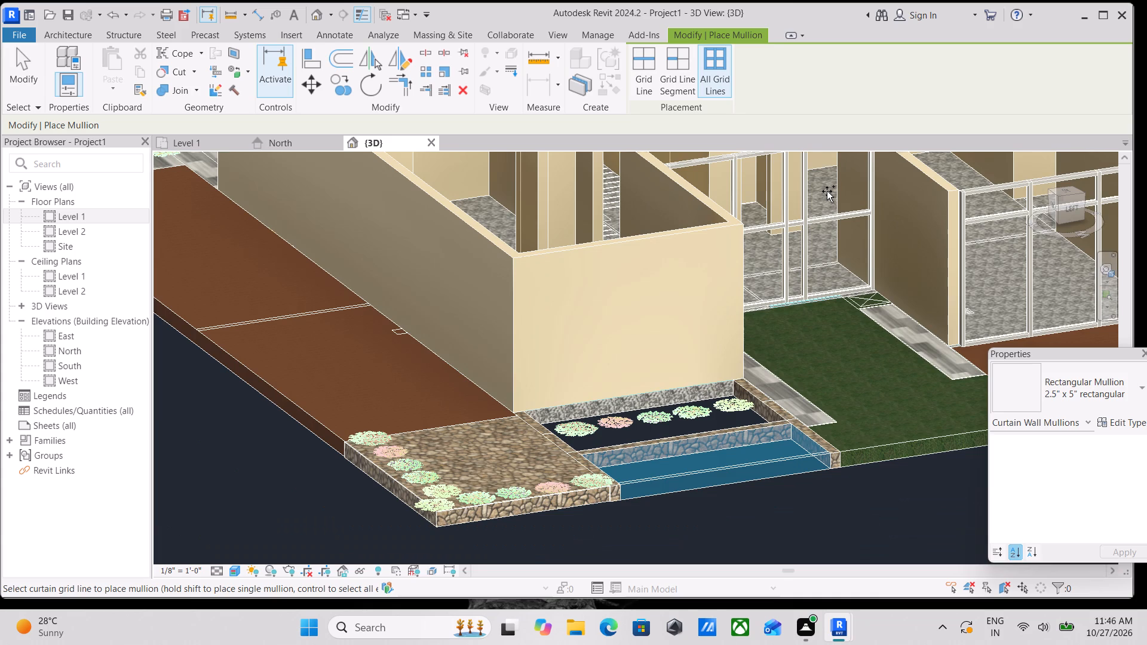
key("Escape")
scroll(777, 331, "down", 2)
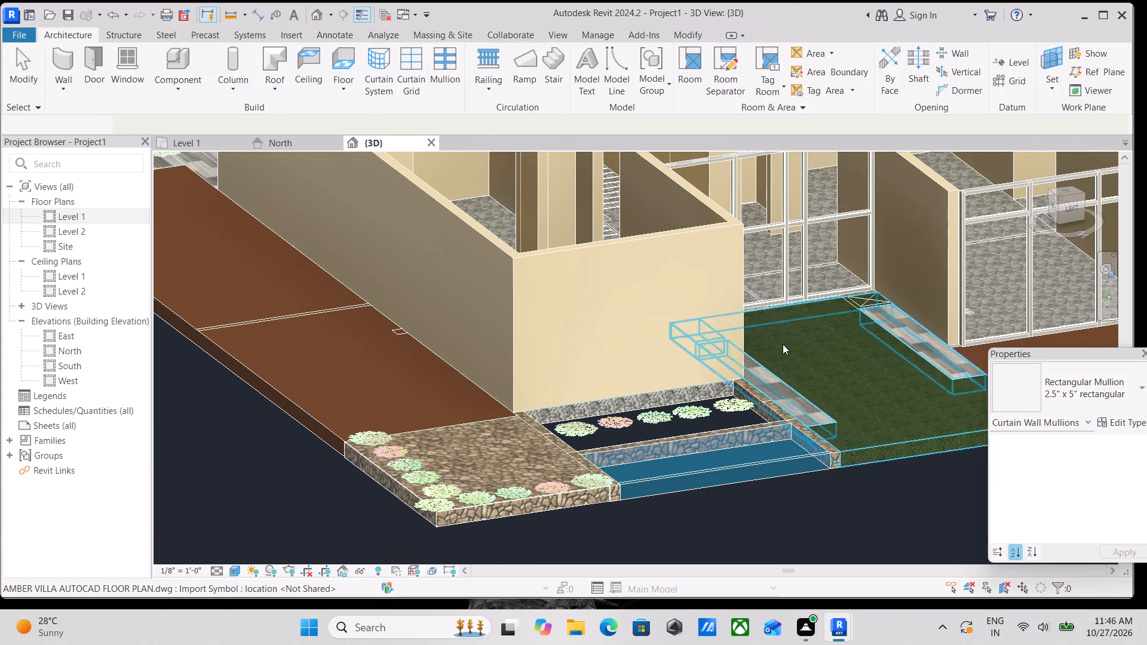
scroll(783, 344, "down", 4)
key("Escape")
Examine the lawn-side curtain wall's mullions alongside the neighbouring curtain walls near the wooden deck.
middle_click_drag(853, 365, 818, 394)
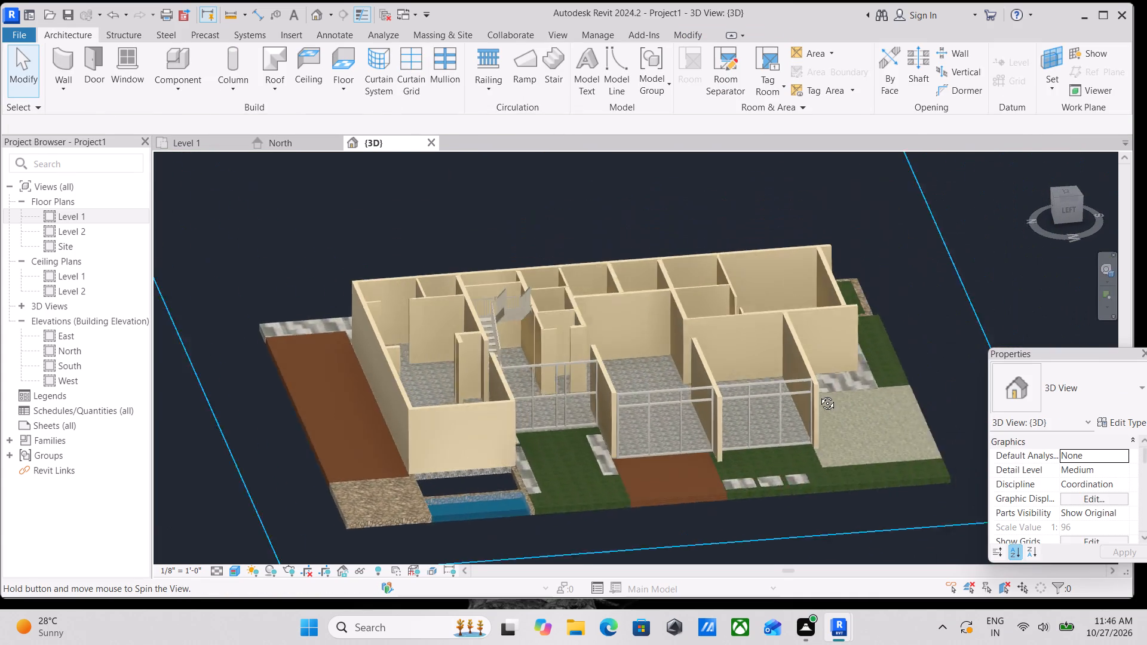
middle_click_drag(818, 394, 817, 395)
middle_click_drag(401, 440, 468, 290)
scroll(601, 325, "up", 6)
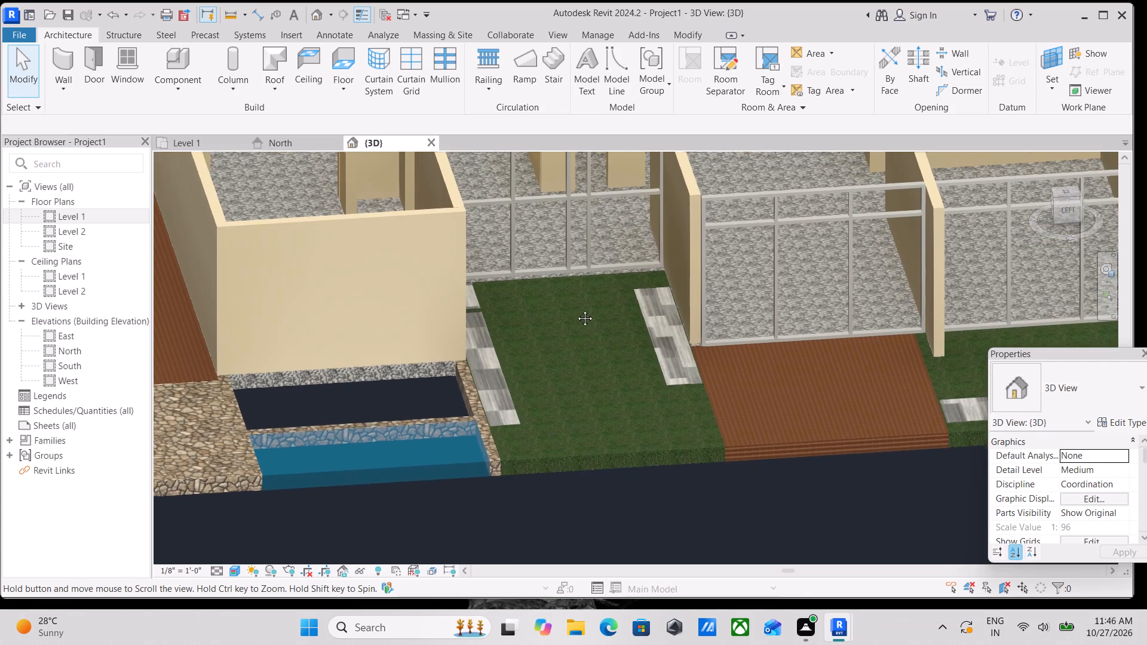
scroll(864, 287, "down", 1)
middle_click_drag(864, 287, 855, 442)
scroll(614, 352, "up", 3)
scroll(737, 364, "down", 3)
middle_click_drag(801, 382, 692, 325)
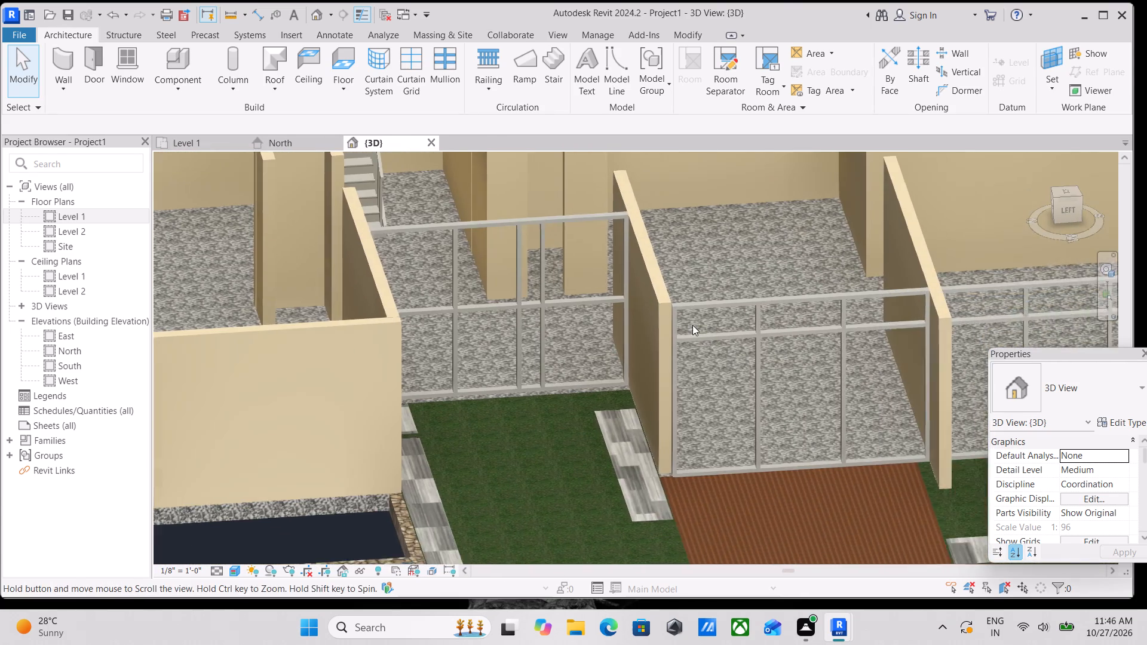
scroll(765, 310, "up", 3)
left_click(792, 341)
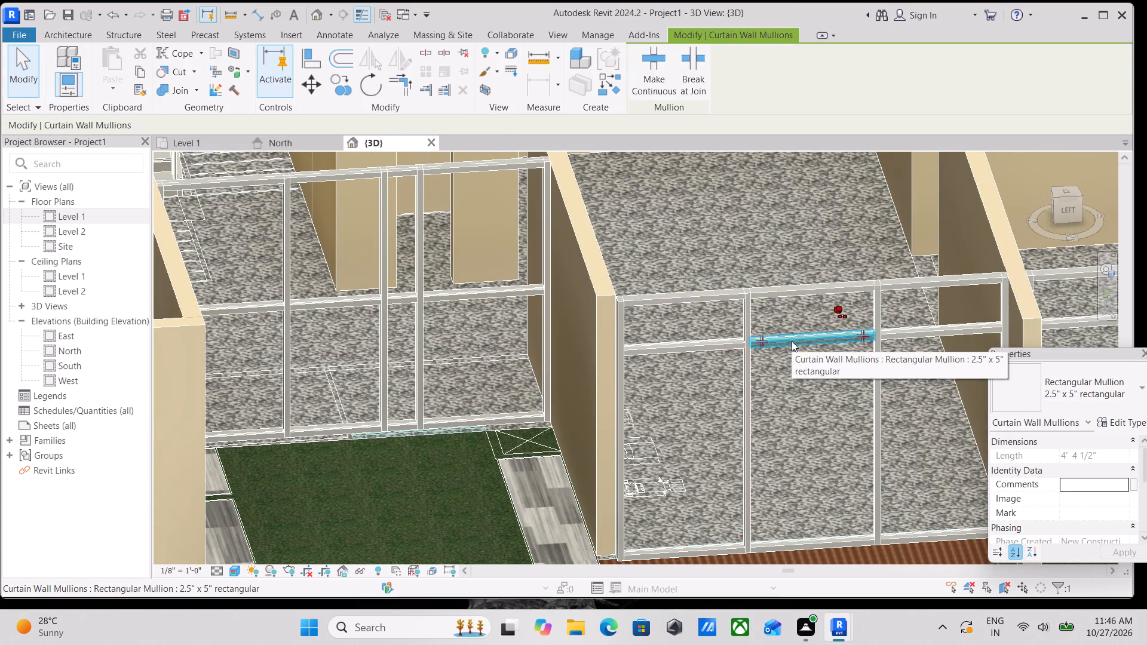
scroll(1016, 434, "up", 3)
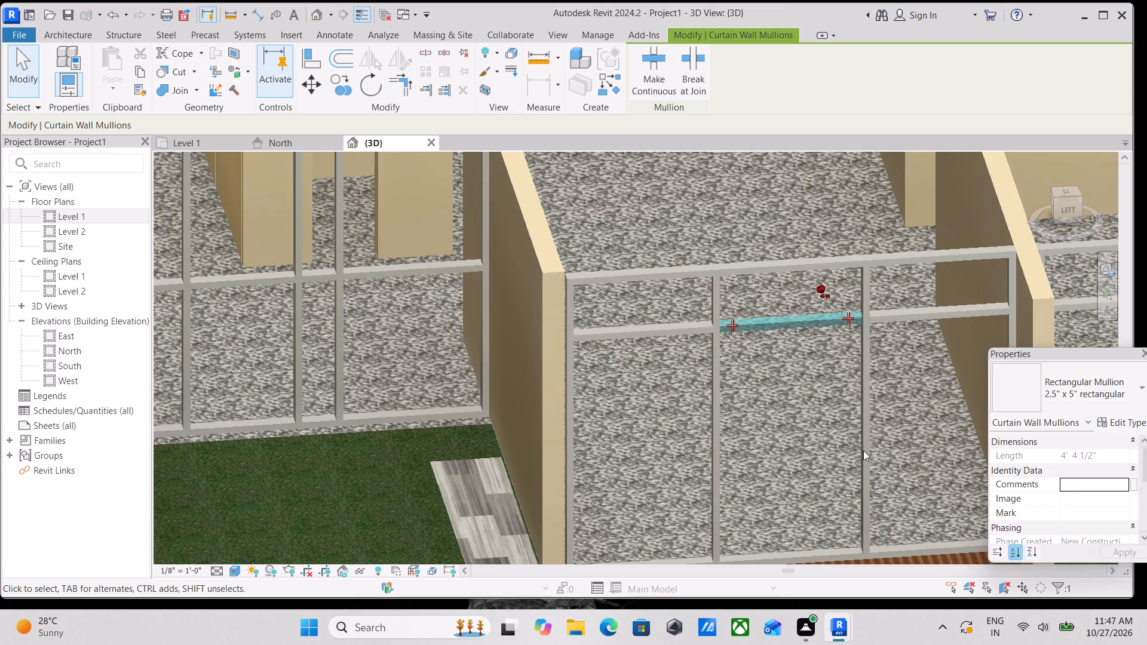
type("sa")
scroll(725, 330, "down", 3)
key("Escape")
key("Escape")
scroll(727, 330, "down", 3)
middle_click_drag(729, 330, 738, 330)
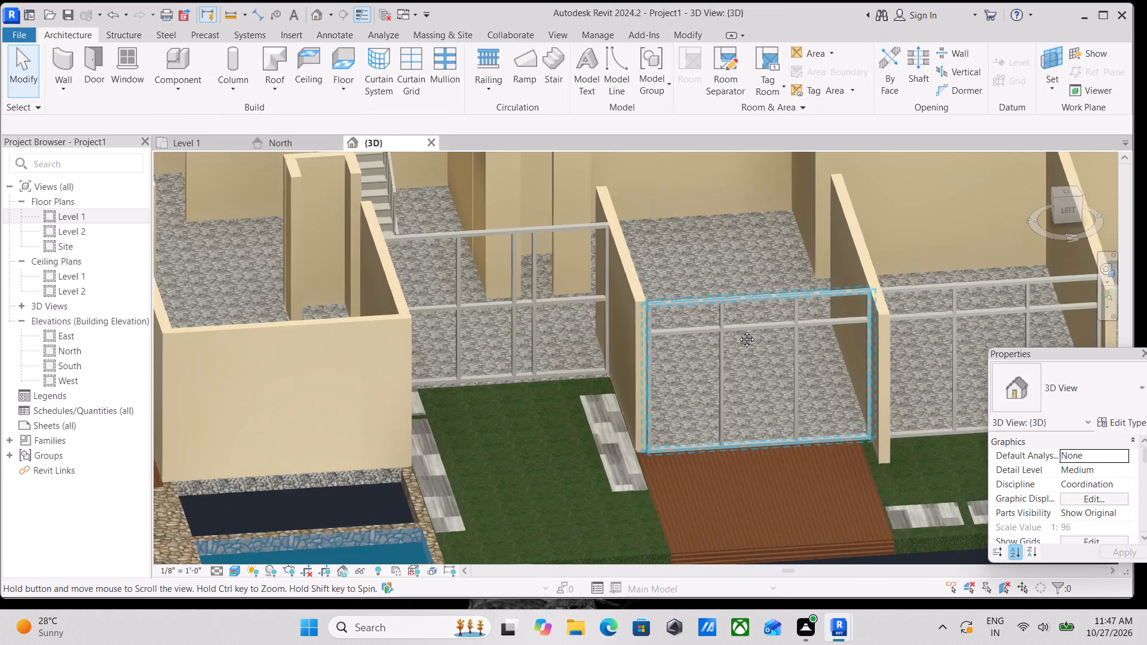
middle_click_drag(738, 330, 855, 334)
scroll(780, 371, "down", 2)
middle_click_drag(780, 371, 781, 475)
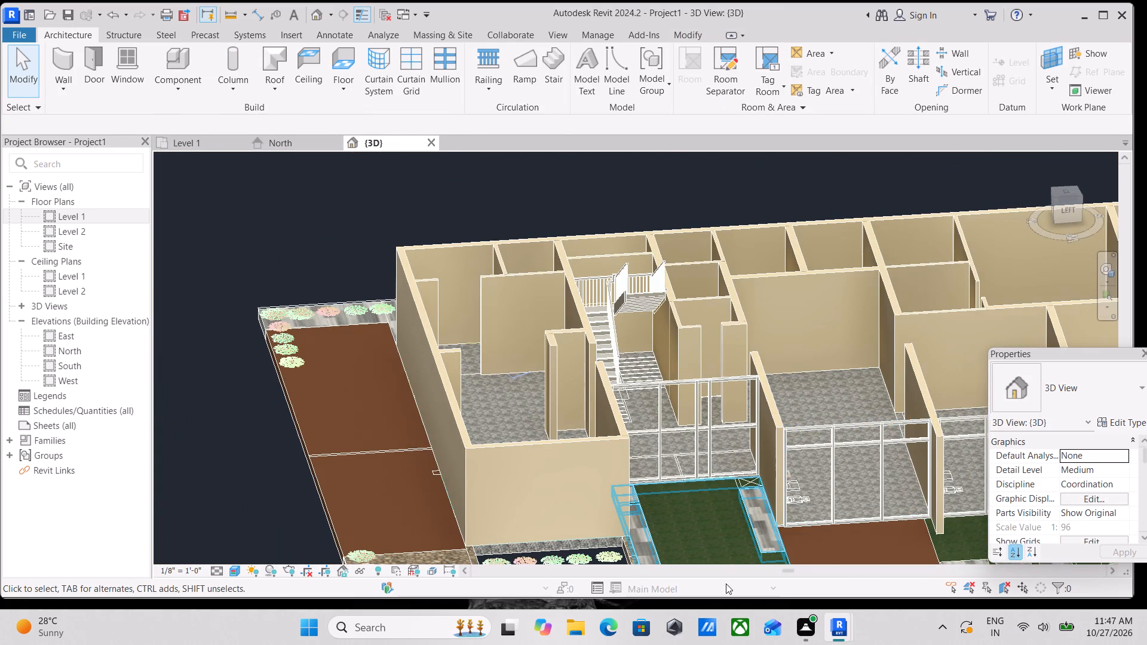
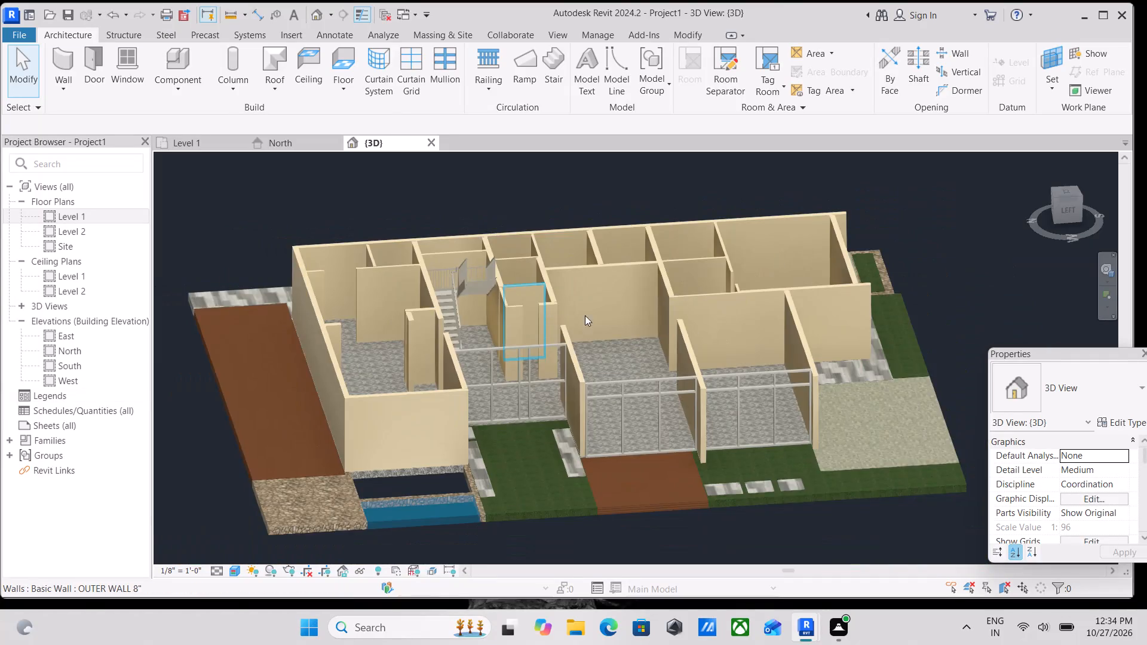
Examine the lawn-side curtain wall's mullion layout up close and against the neighbouring curtain walls beside the wooden deck.
scroll(530, 361, "up", 3)
middle_click_drag(488, 327, 489, 320)
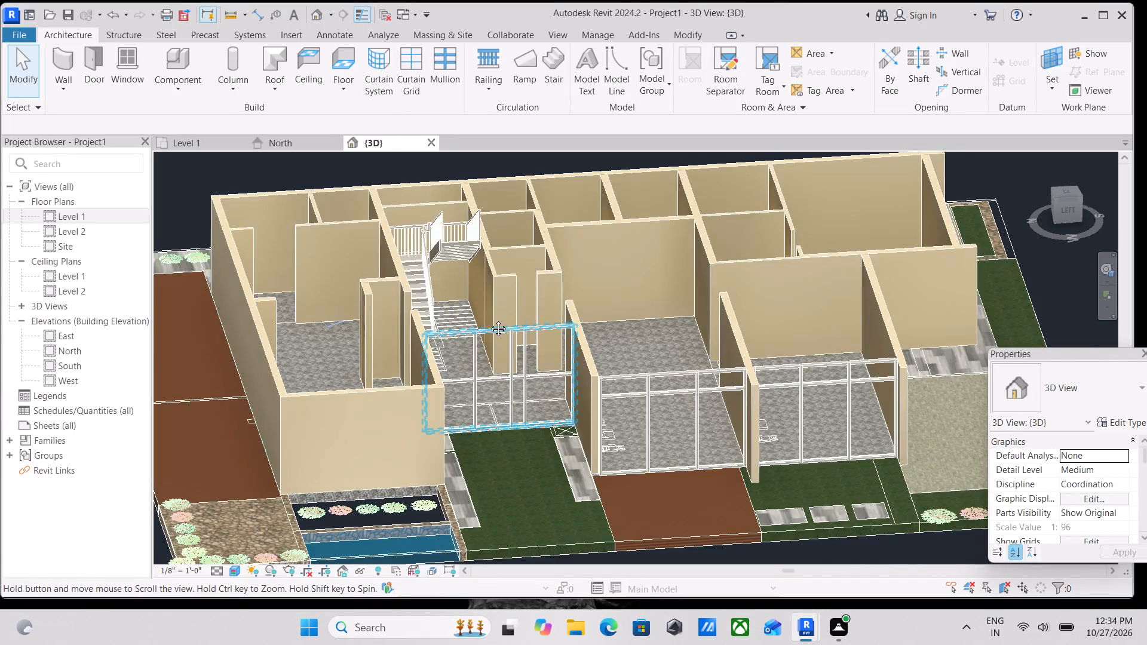
middle_click_drag(489, 320, 517, 268)
scroll(521, 314, "up", 11)
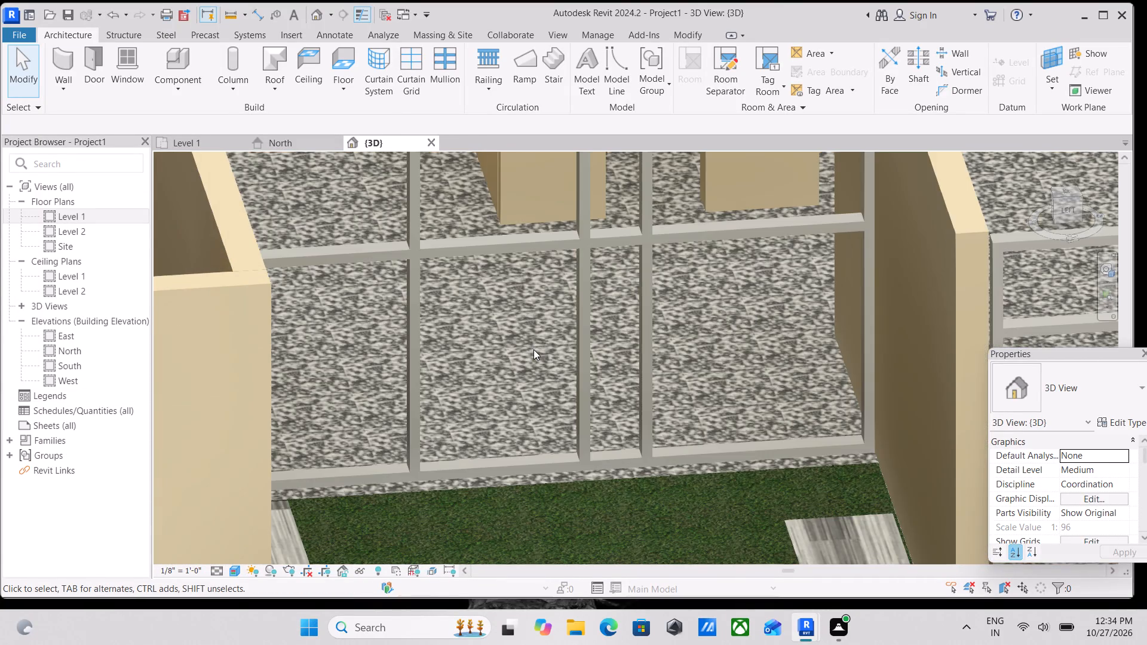
scroll(533, 348, "up", 3)
scroll(539, 294, "down", 3)
middle_click_drag(539, 294, 579, 358)
scroll(578, 335, "down", 4)
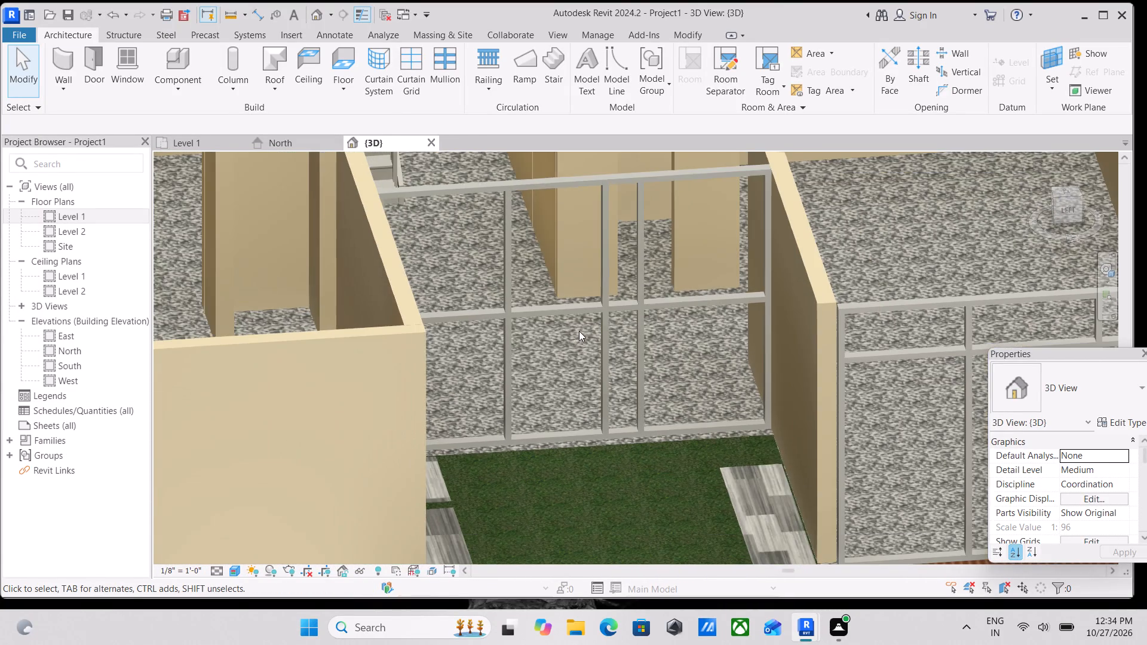
scroll(579, 331, "down", 3)
middle_click_drag(577, 337, 482, 280)
scroll(506, 299, "down", 1)
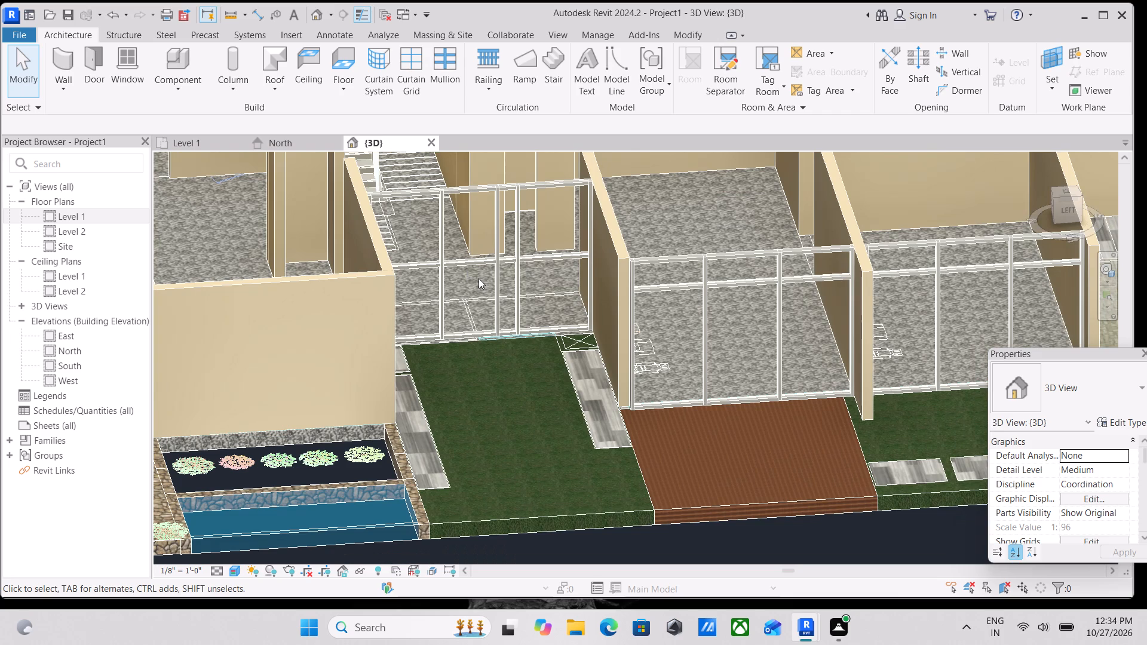
scroll(484, 277, "down", 2)
scroll(473, 277, "up", 3)
scroll(480, 300, "down", 3)
middle_click_drag(480, 300, 516, 352)
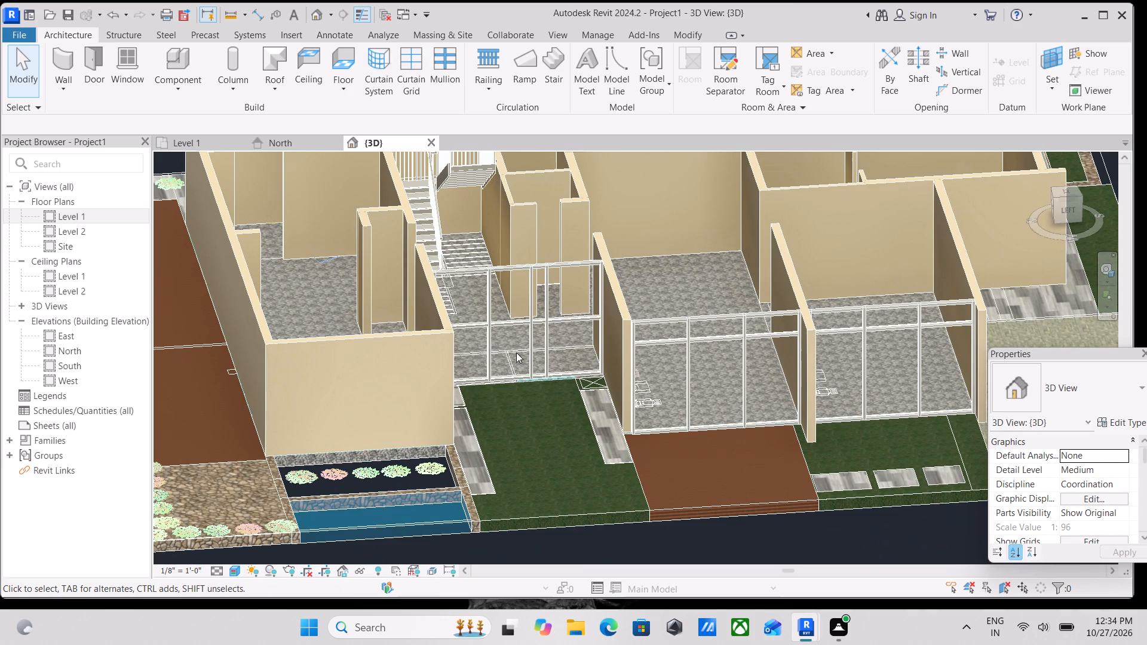
scroll(466, 309, "up", 3)
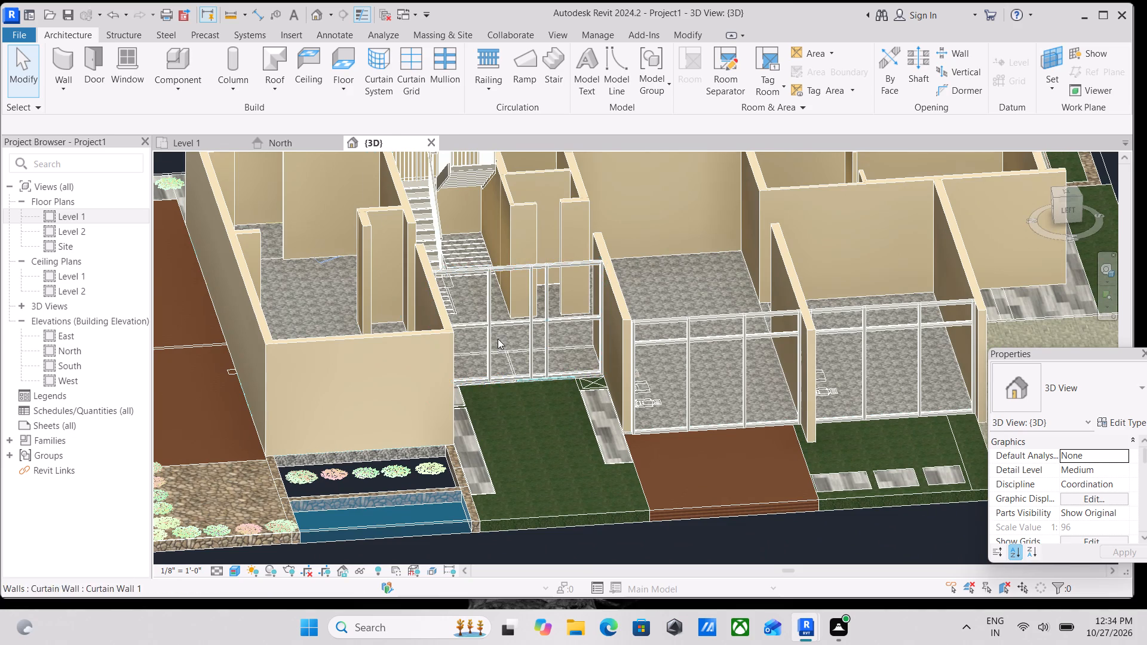
scroll(539, 340, "up", 7)
scroll(609, 361, "up", 4)
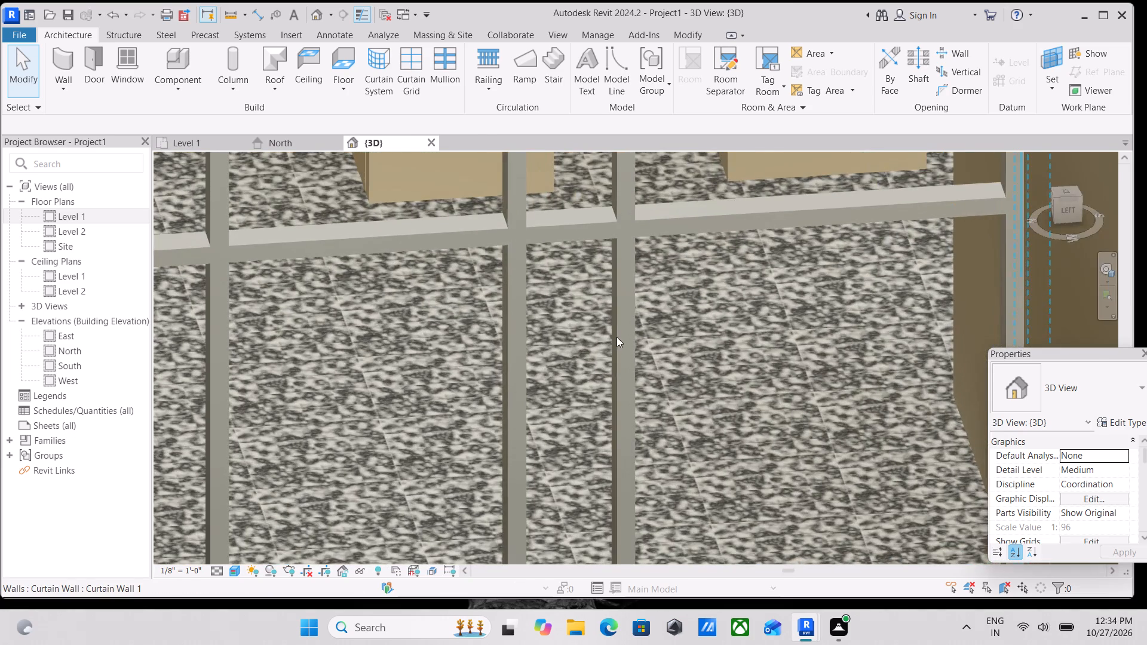
scroll(617, 337, "down", 3)
middle_click_drag(617, 337, 622, 349)
scroll(631, 300, "down", 3)
middle_click_drag(631, 301, 629, 342)
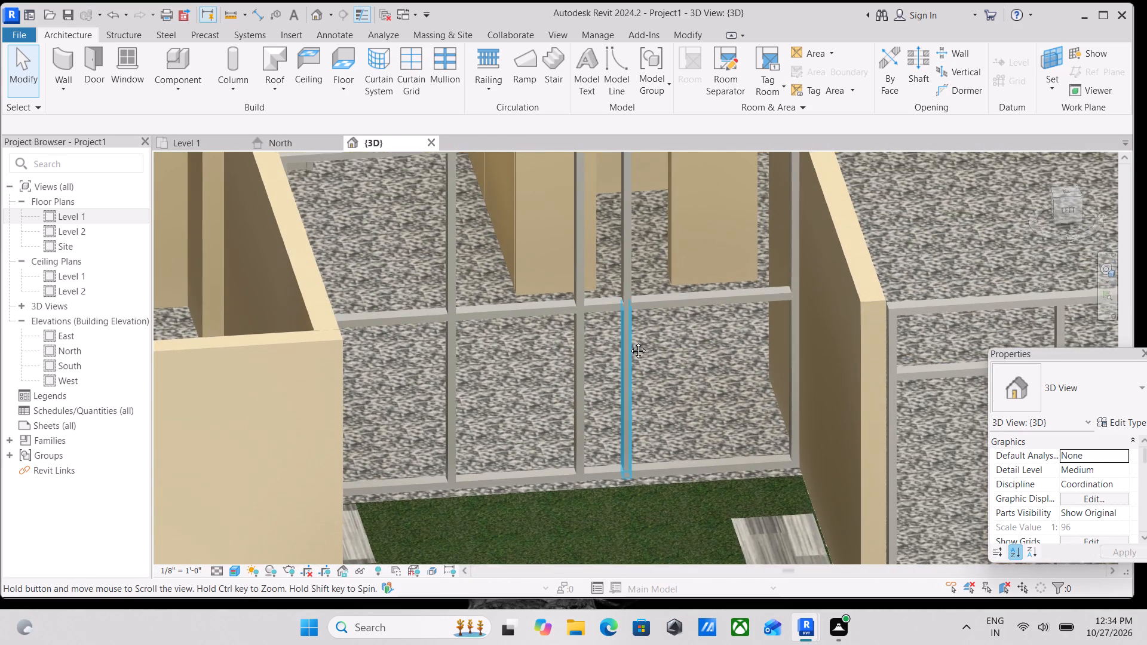
middle_click_drag(629, 342, 630, 361)
scroll(652, 317, "down", 5)
middle_click_drag(643, 320, 419, 314)
scroll(425, 314, "up", 1)
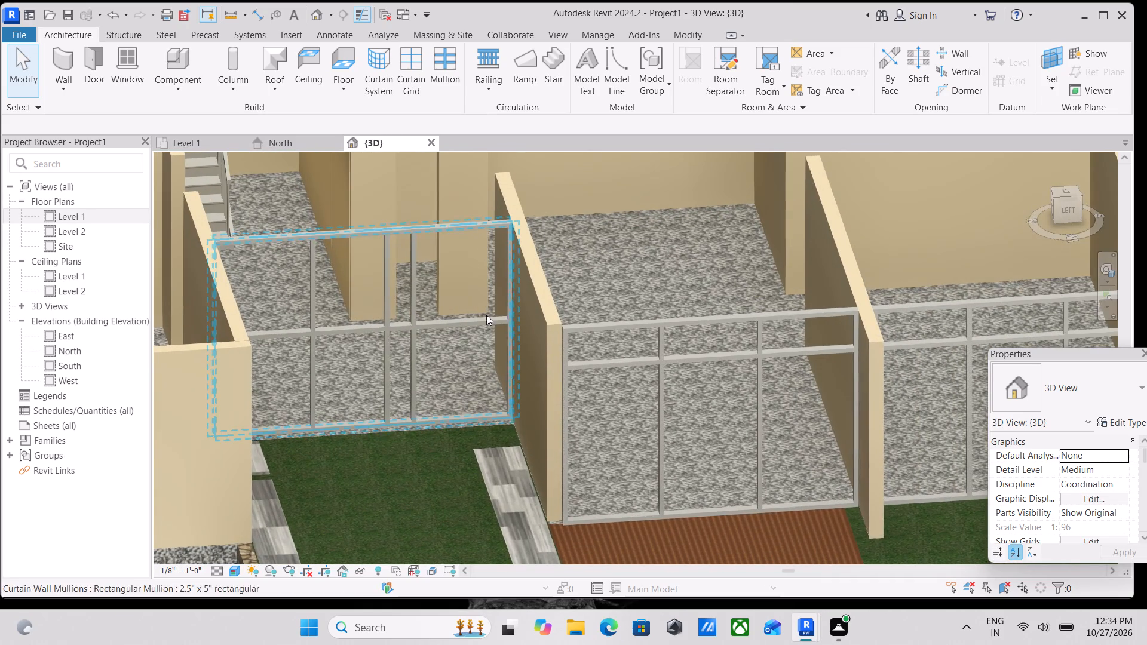
middle_click_drag(480, 314, 443, 315)
scroll(339, 343, "up", 4)
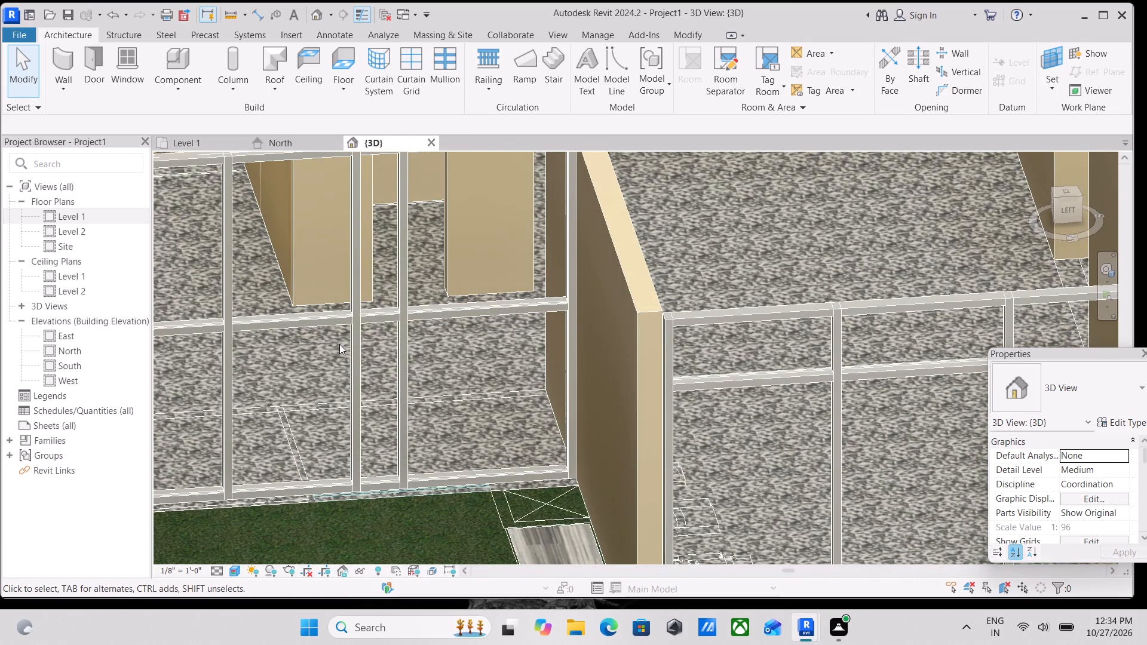
scroll(330, 345, "up", 3)
middle_click_drag(328, 345, 496, 337)
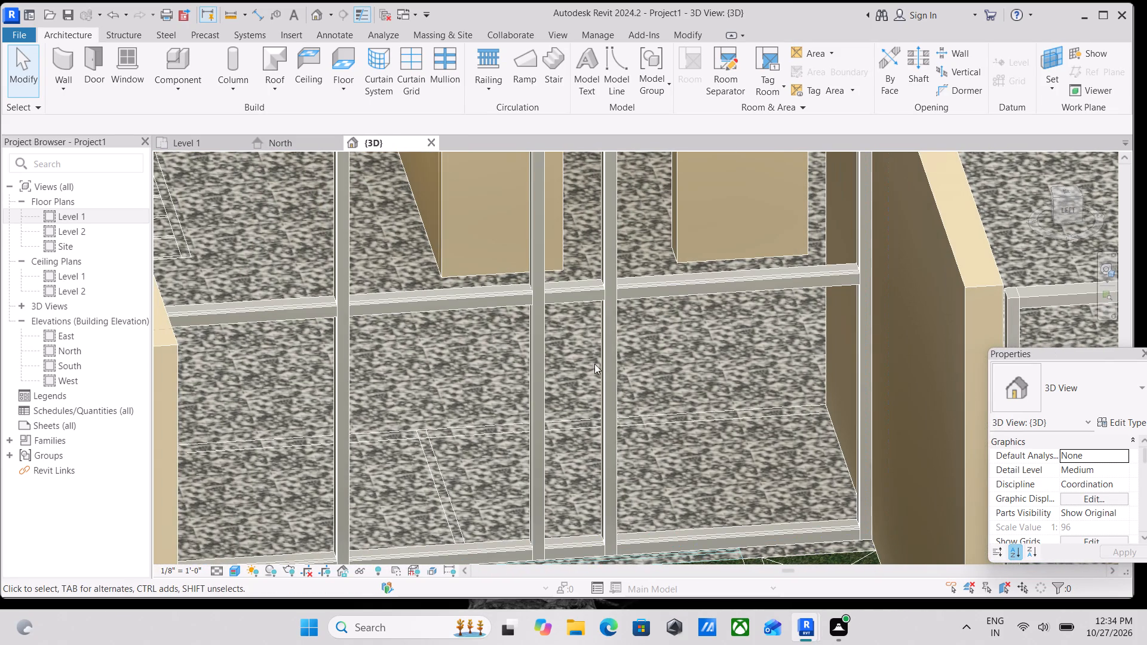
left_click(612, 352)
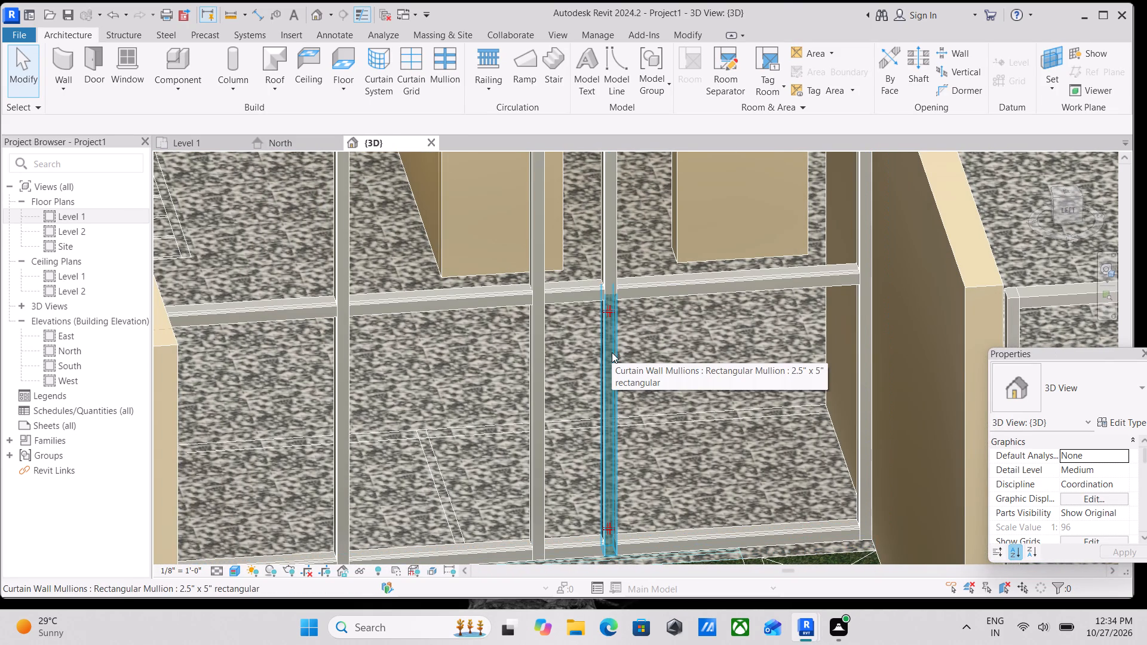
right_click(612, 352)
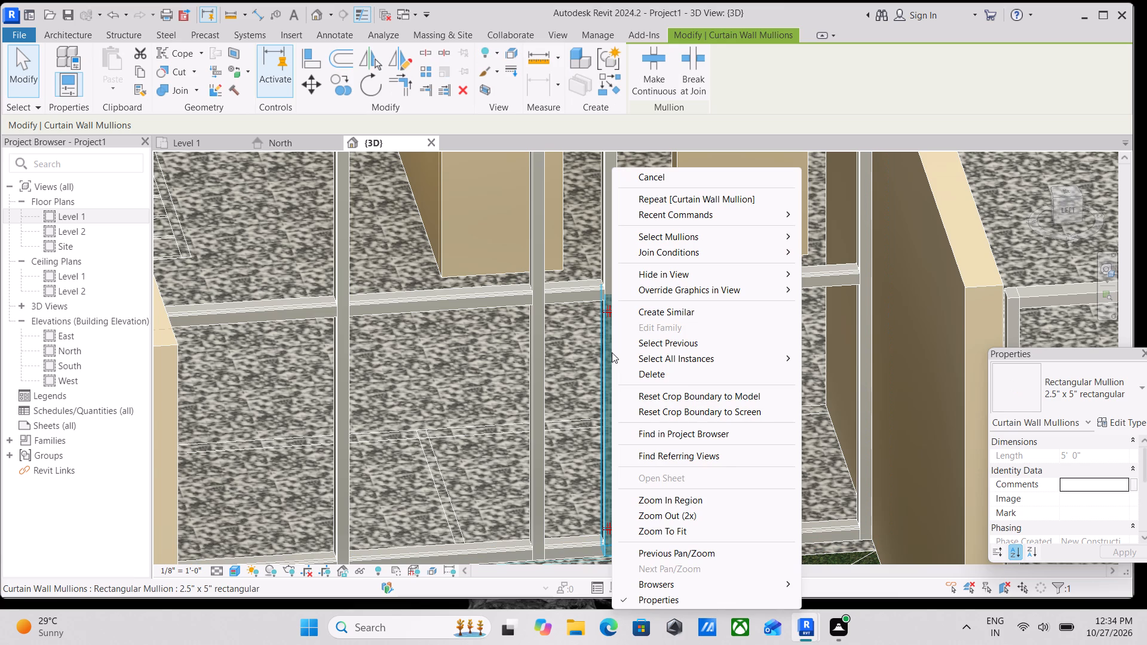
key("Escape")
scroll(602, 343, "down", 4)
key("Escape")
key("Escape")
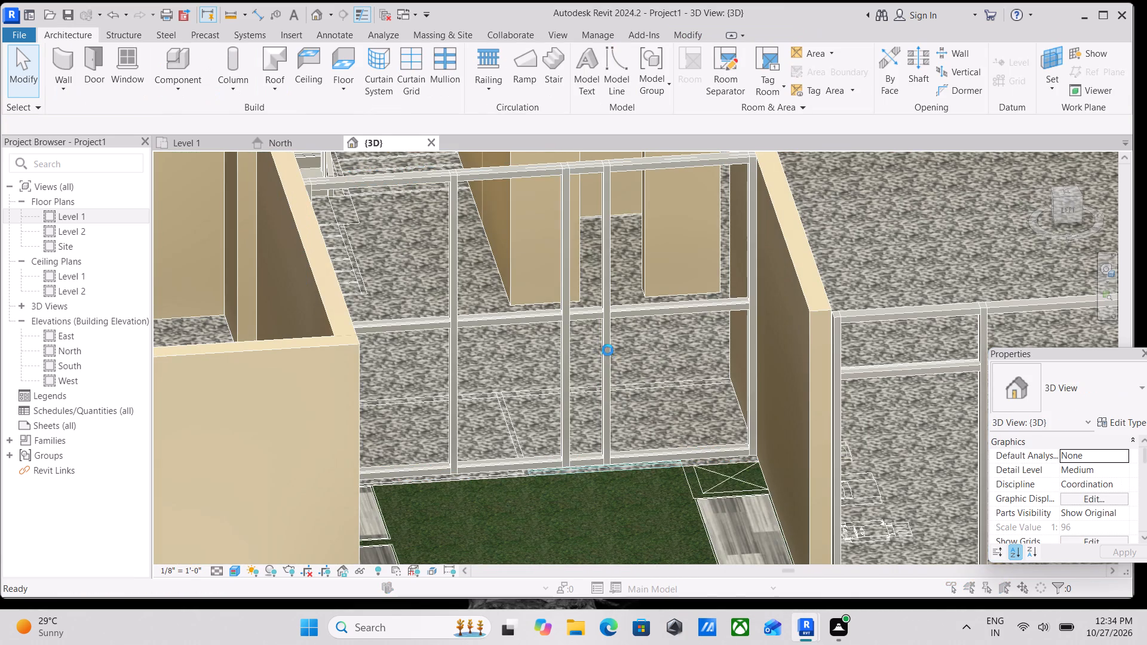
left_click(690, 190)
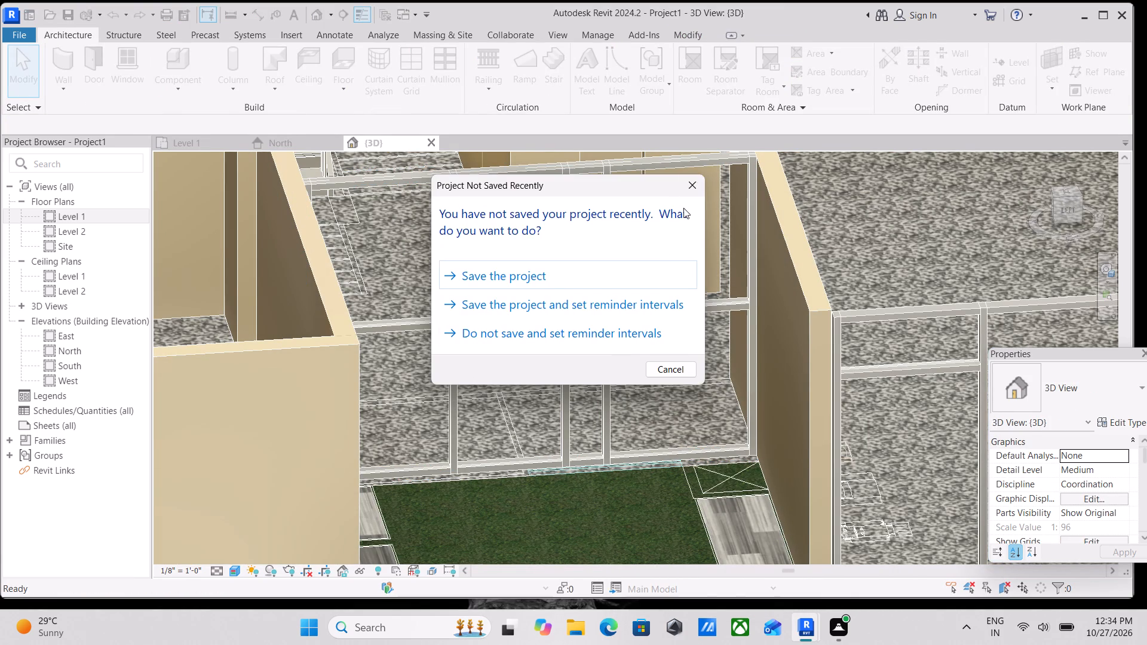
Delete both segments of the lawn-side curtain wall's vertical mullion nearest the deck and the horizontal segment between it and the deck-side wall.
left_click(609, 341)
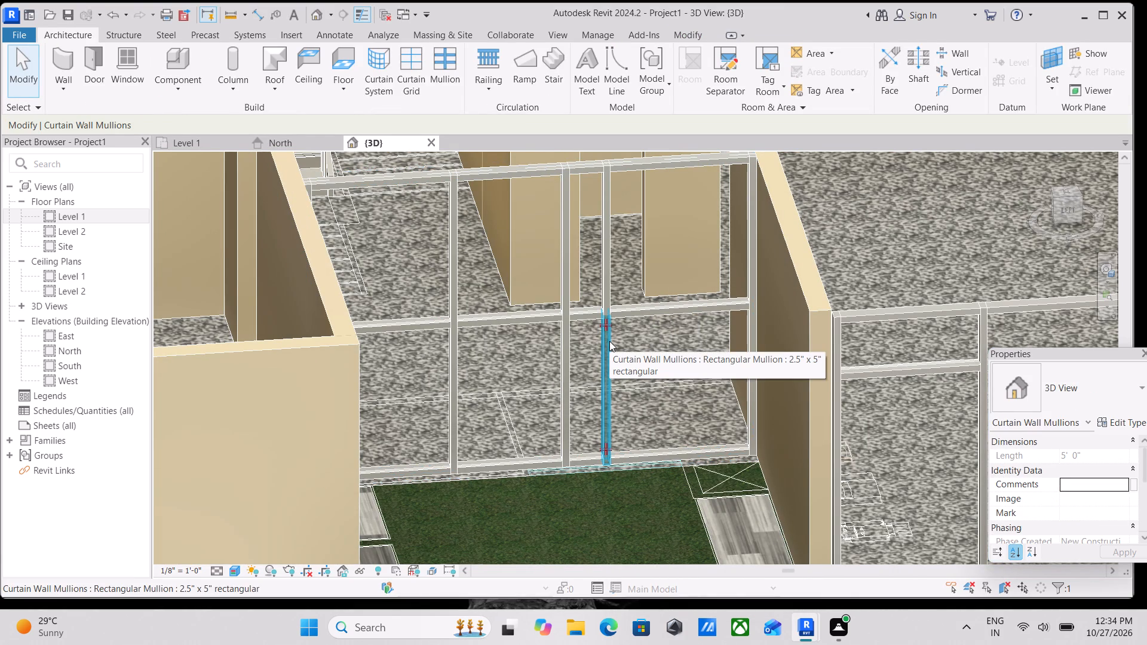
scroll(609, 341, "down", 3)
scroll(609, 341, "up", 2)
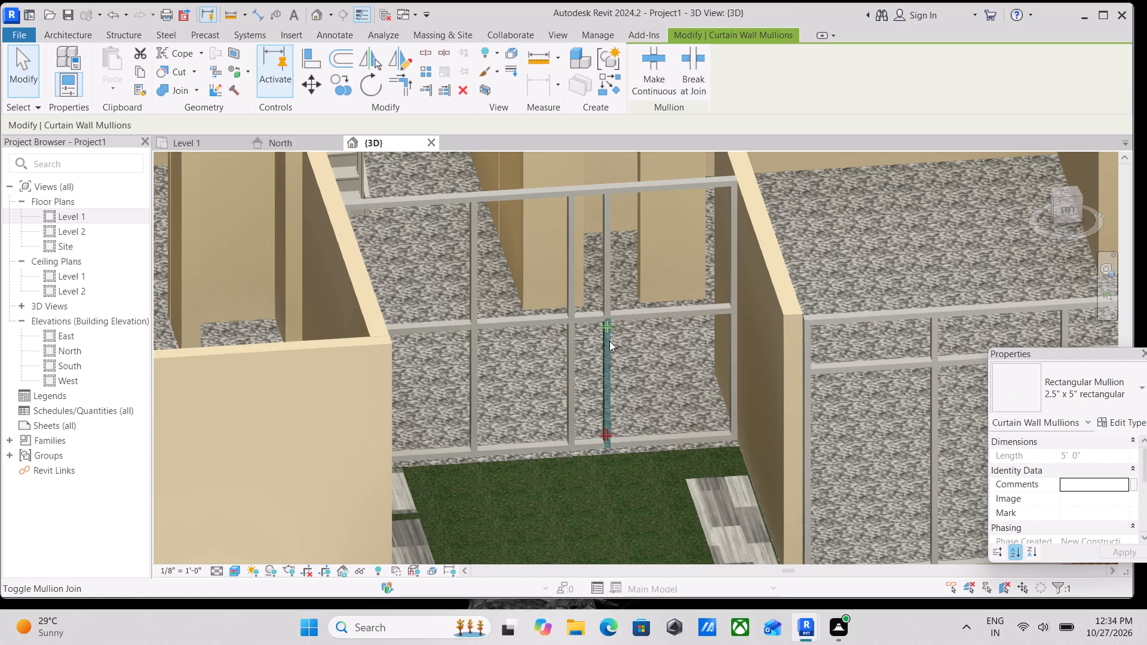
left_click(459, 88)
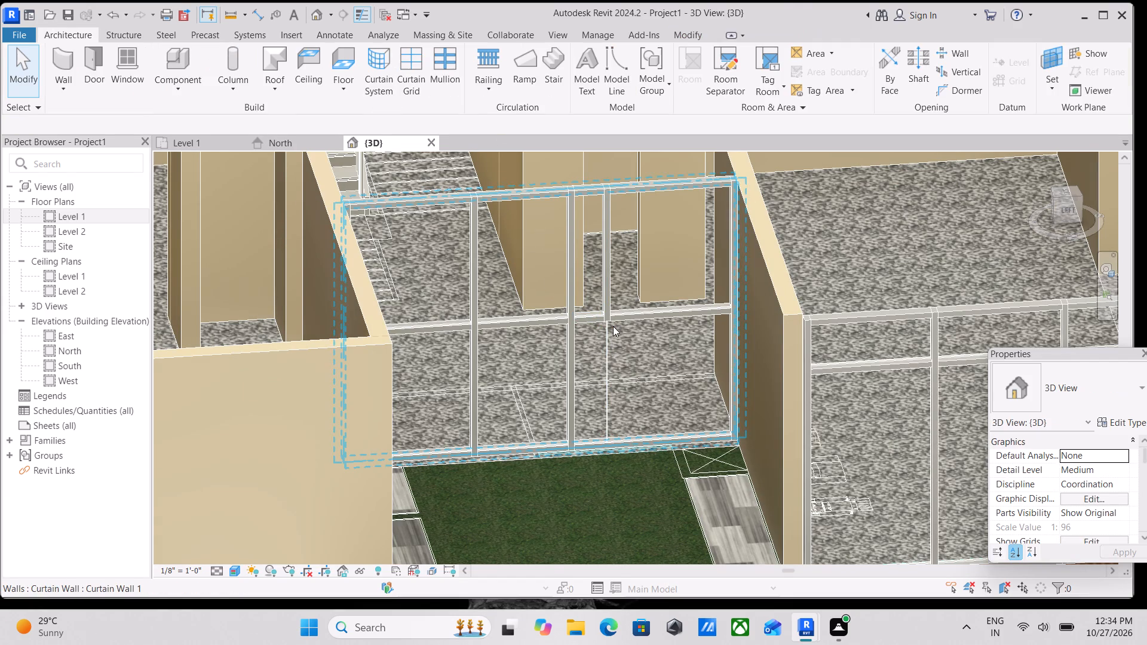
left_click(648, 315)
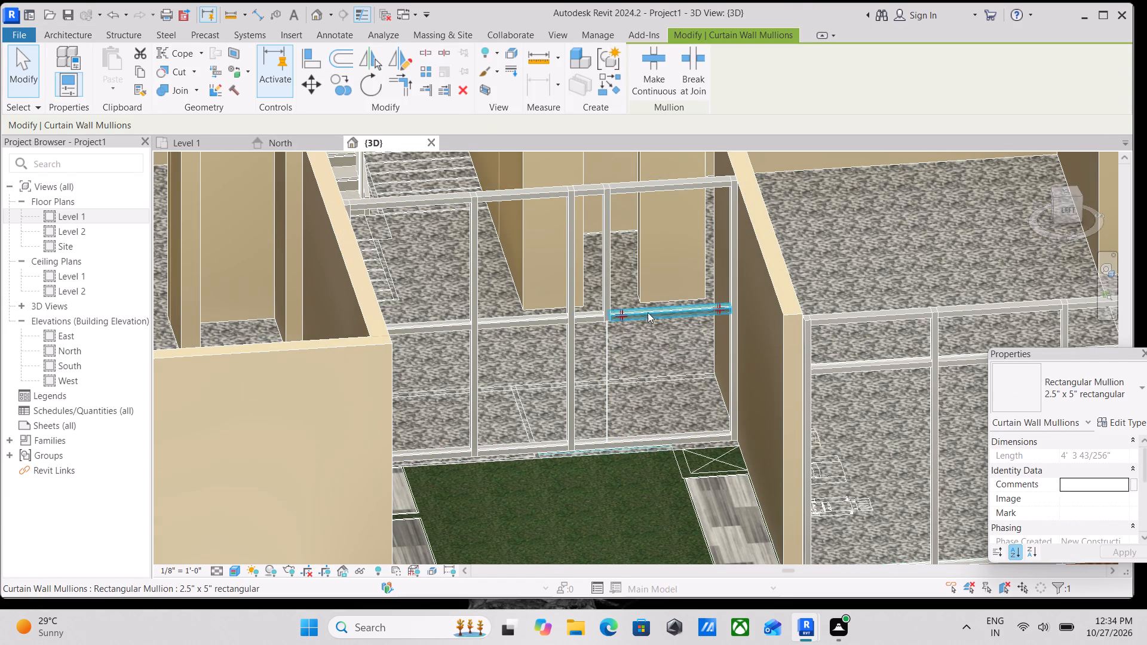
left_click(467, 94)
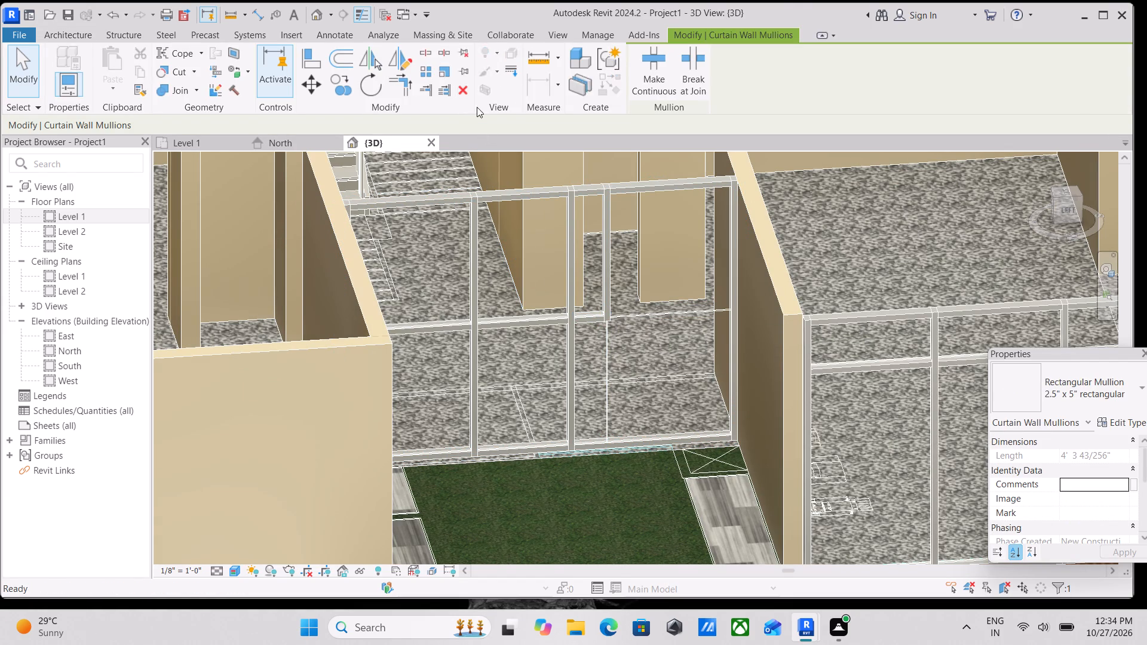
left_click(606, 274)
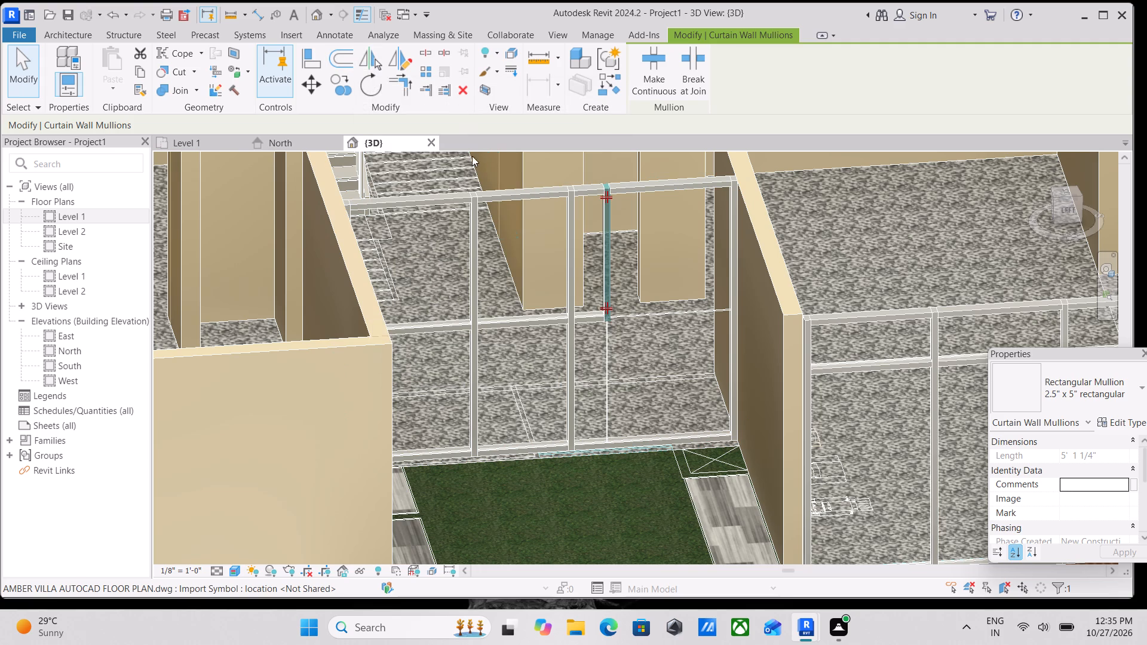
left_click(464, 87)
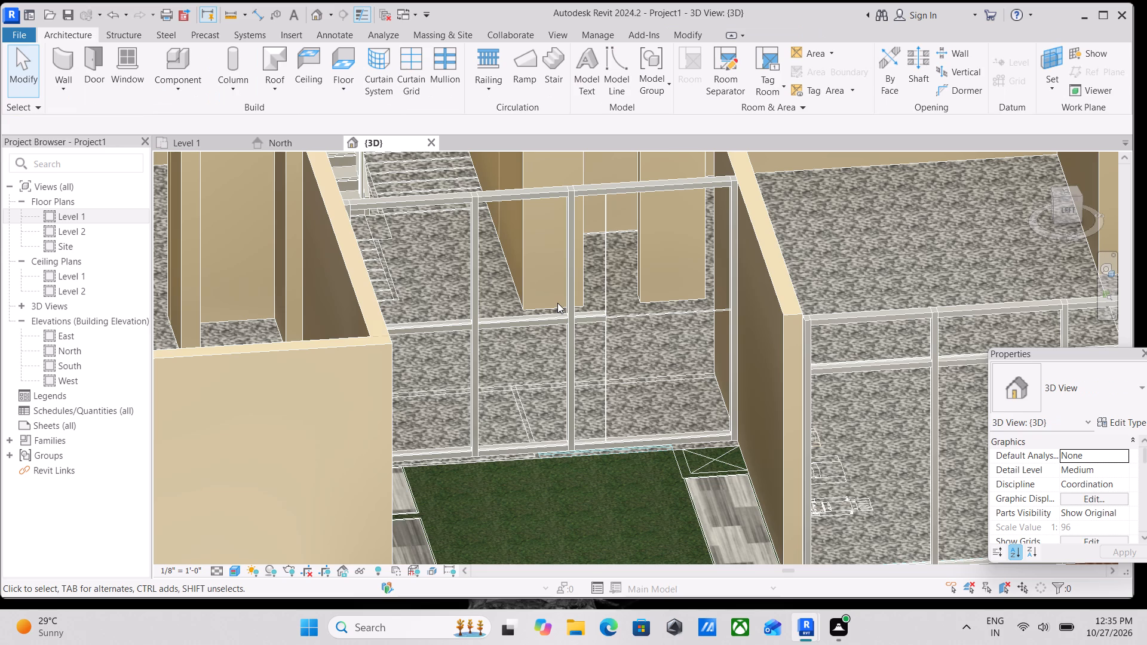
Delete the upper and lower segments of the two remaining interior vertical mullions in the lawn-side curtain wall.
left_click(573, 272)
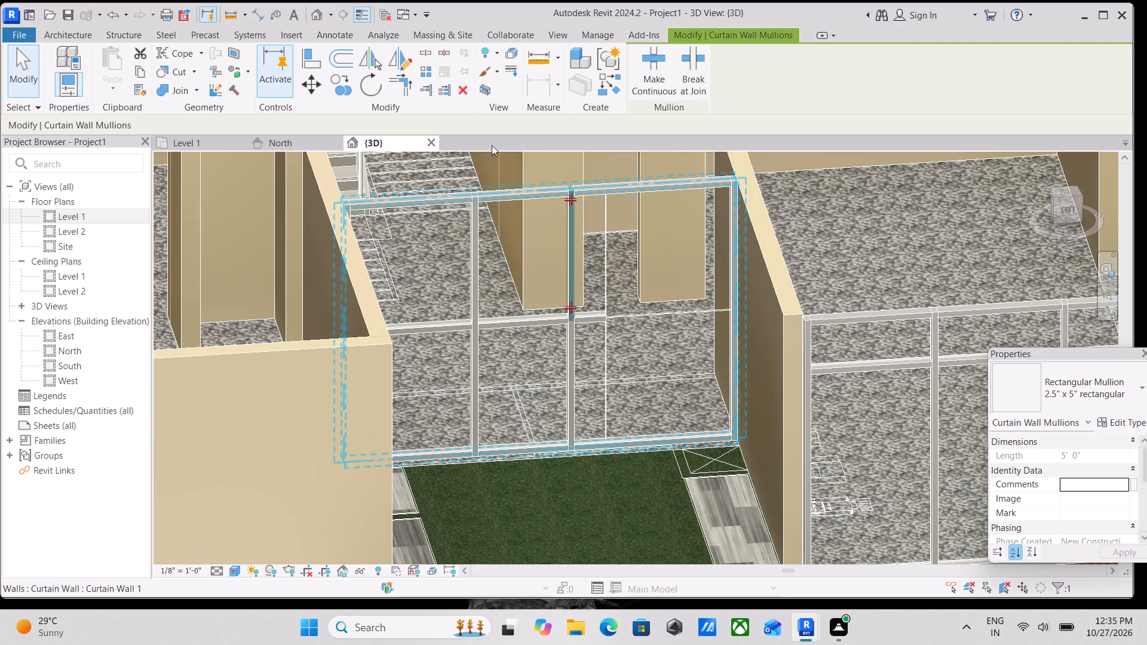
left_click(458, 88)
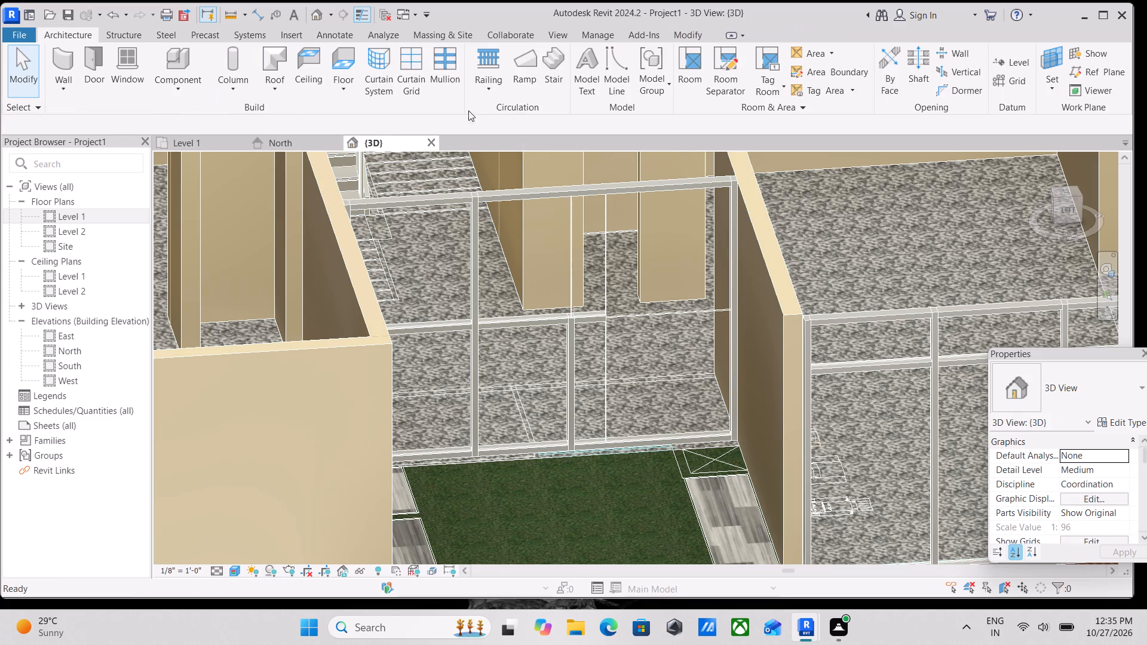
left_click(573, 357)
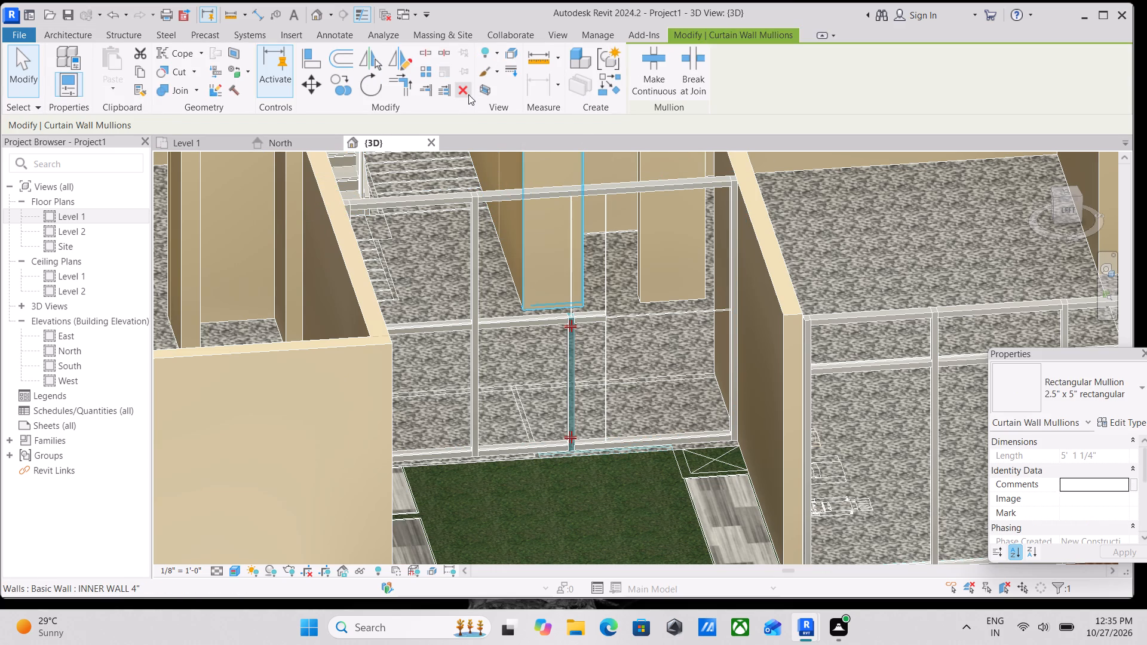
left_click(468, 94)
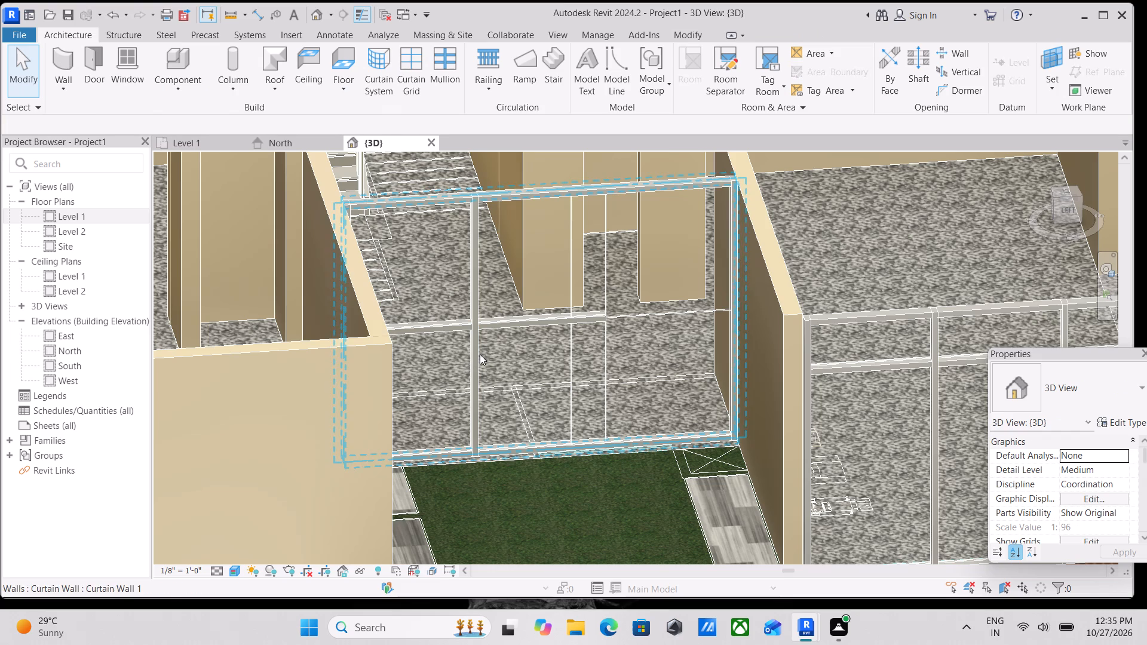
left_click(474, 353)
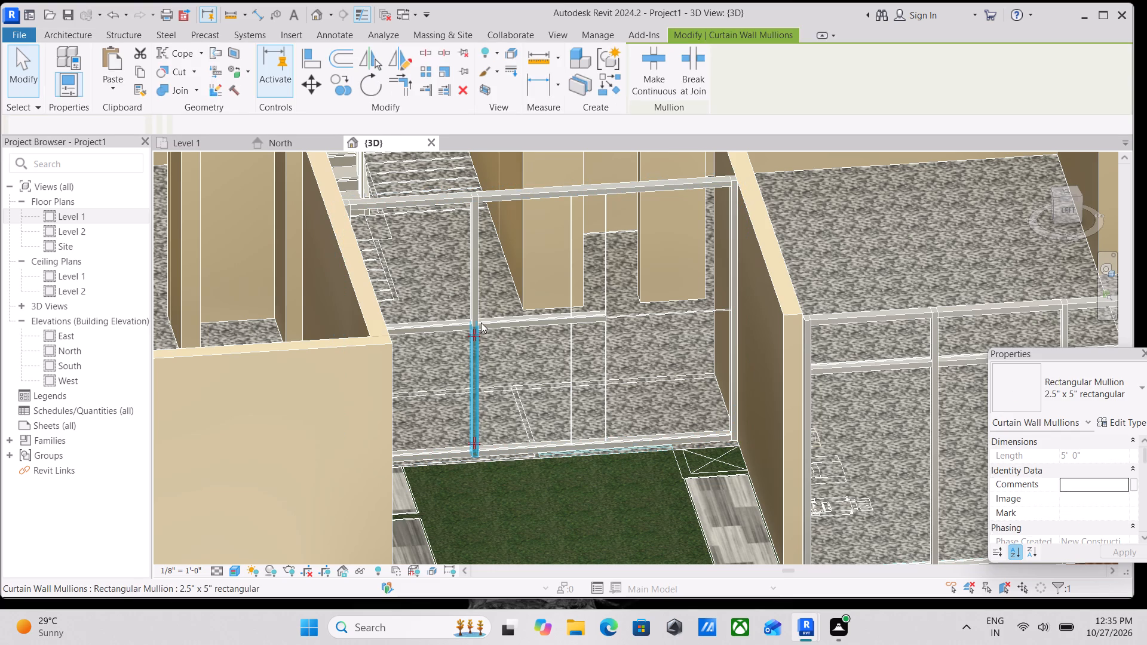
left_click(463, 84)
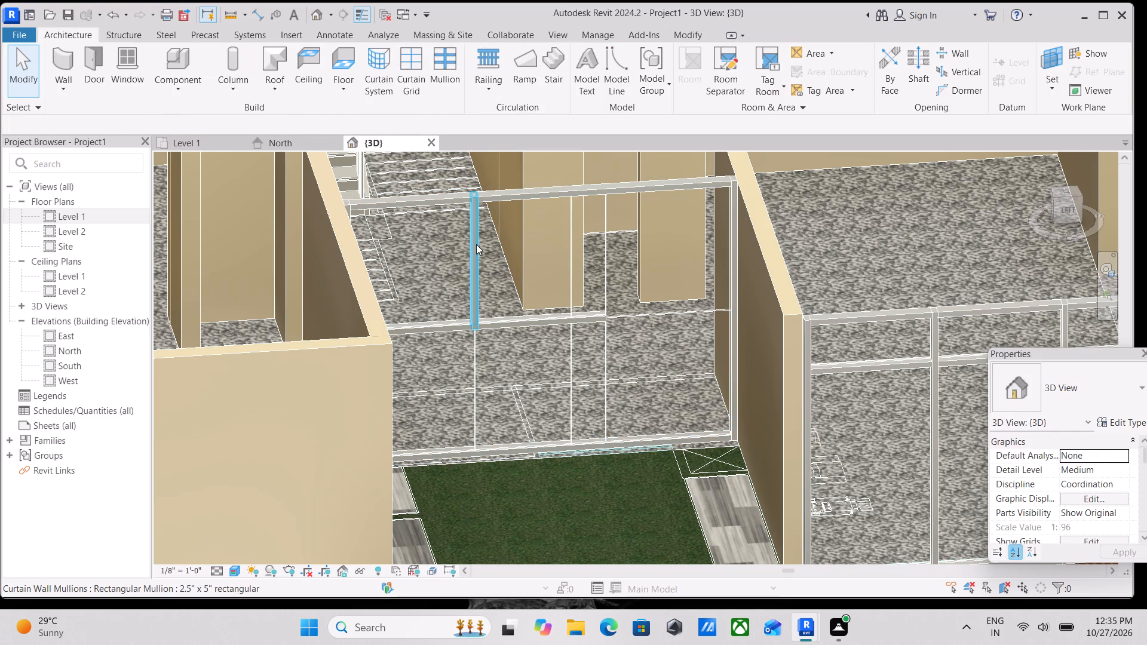
left_click(476, 244)
left_click(456, 86)
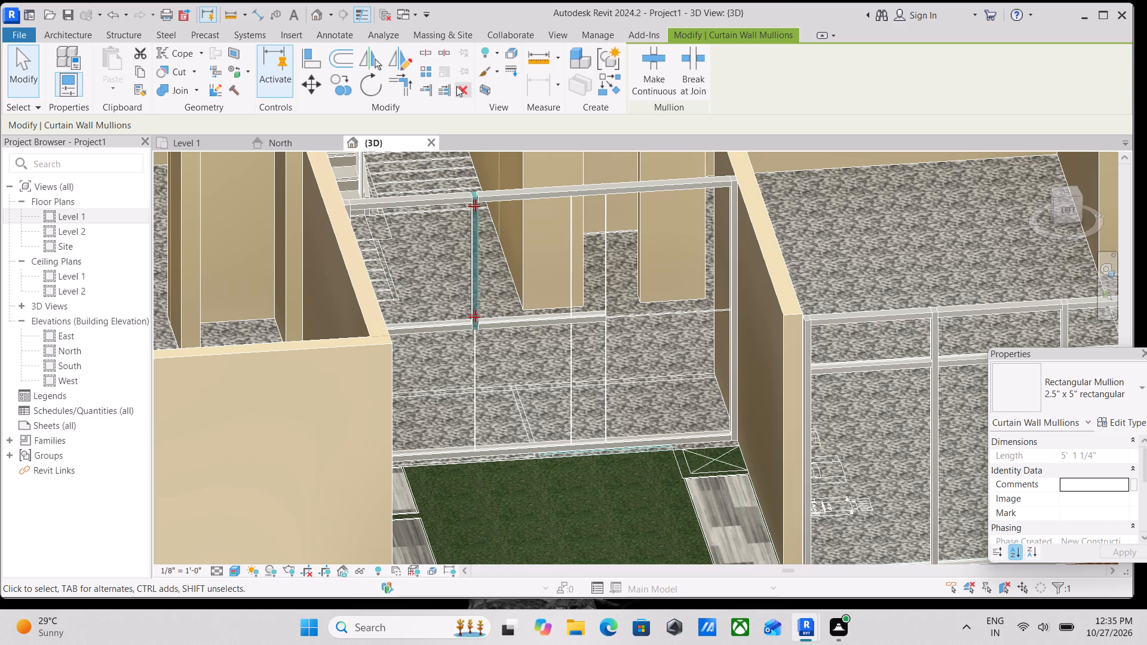
Delete the three remaining segments of the horizontal mullion across the lawn-side curtain wall.
left_click(525, 322)
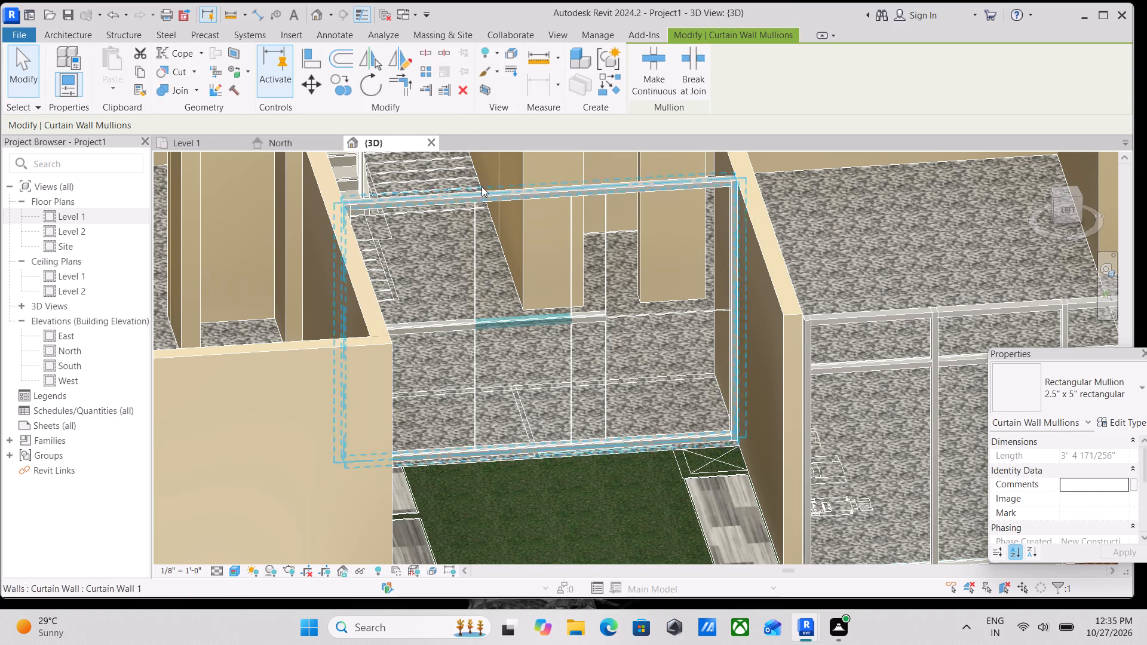
left_click(462, 88)
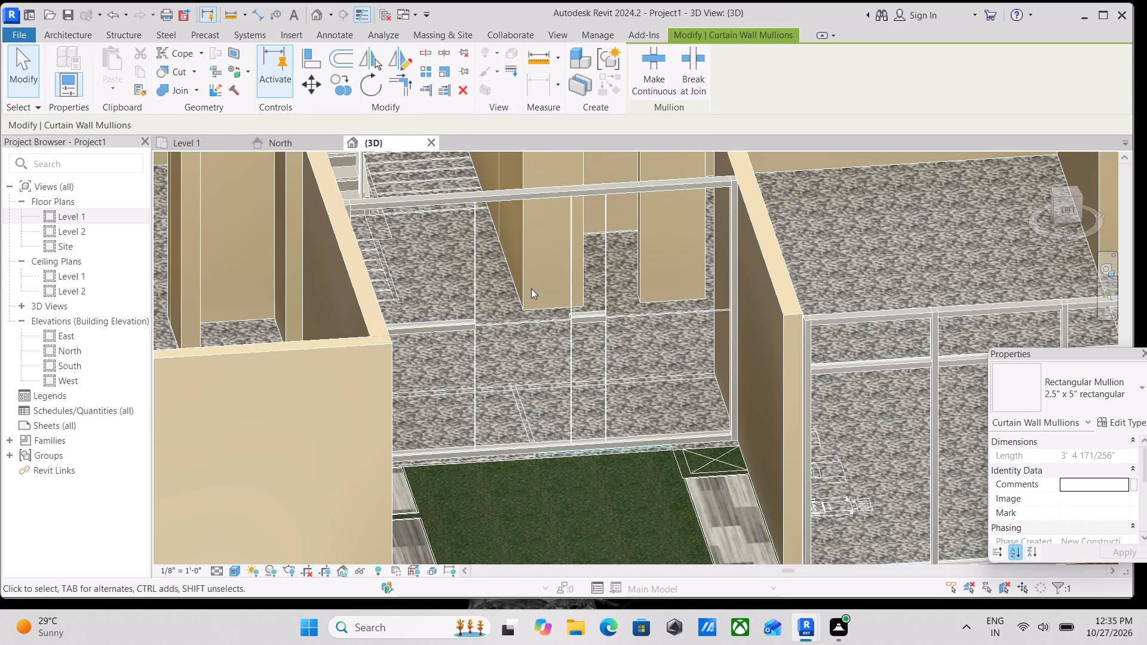
scroll(536, 294, "up", 4)
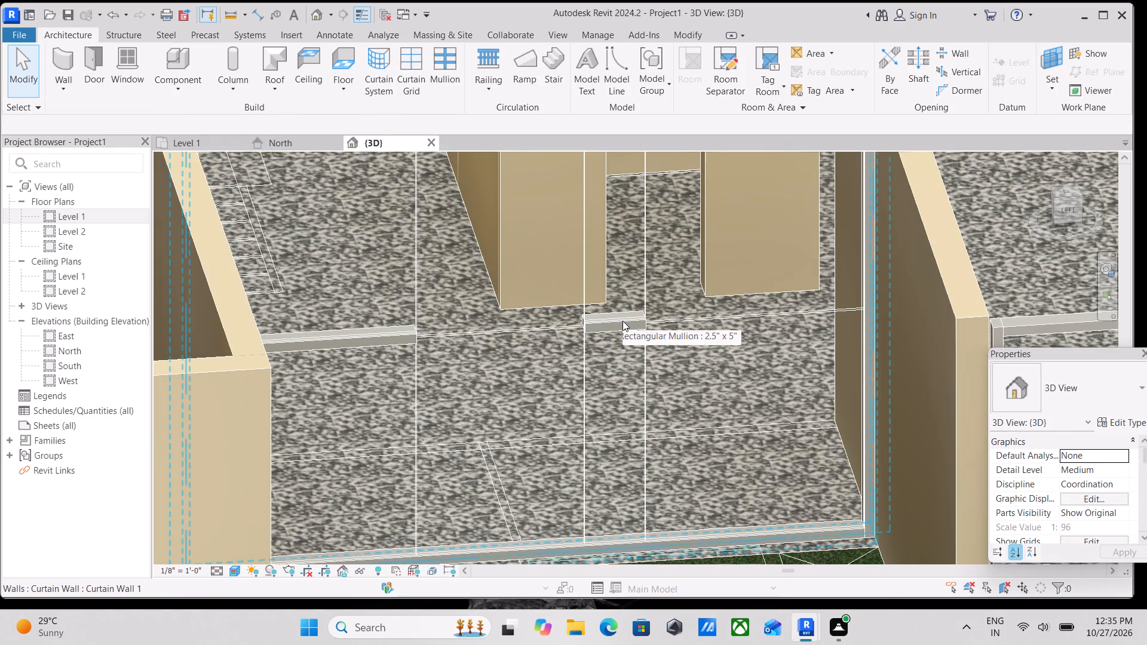
left_click(613, 322)
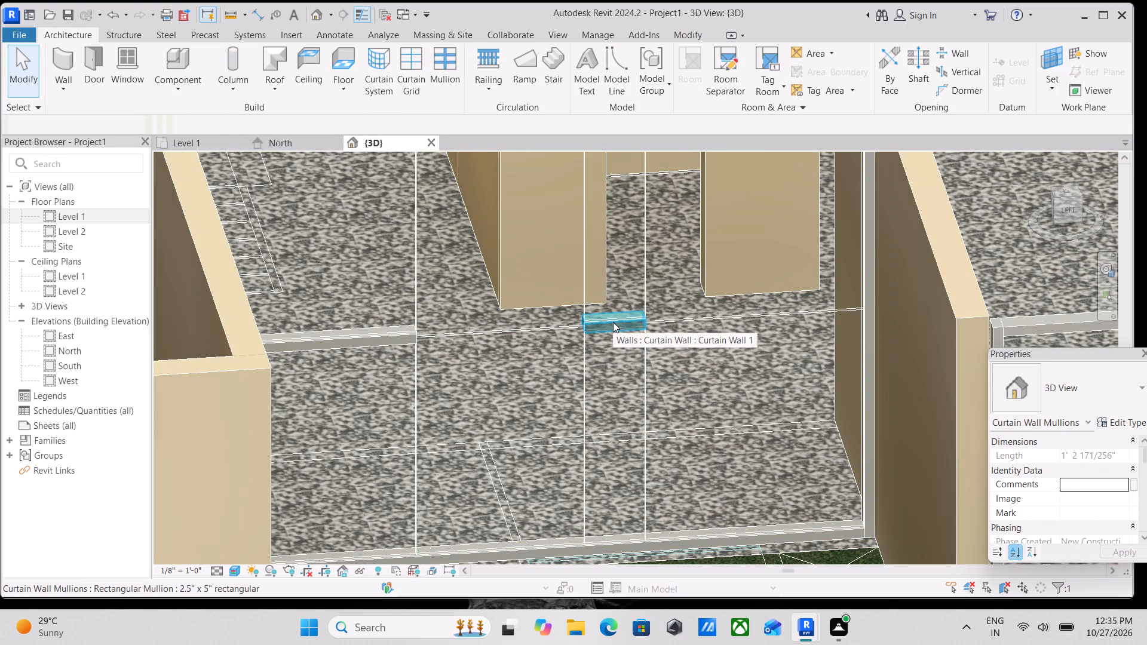
left_click(470, 93)
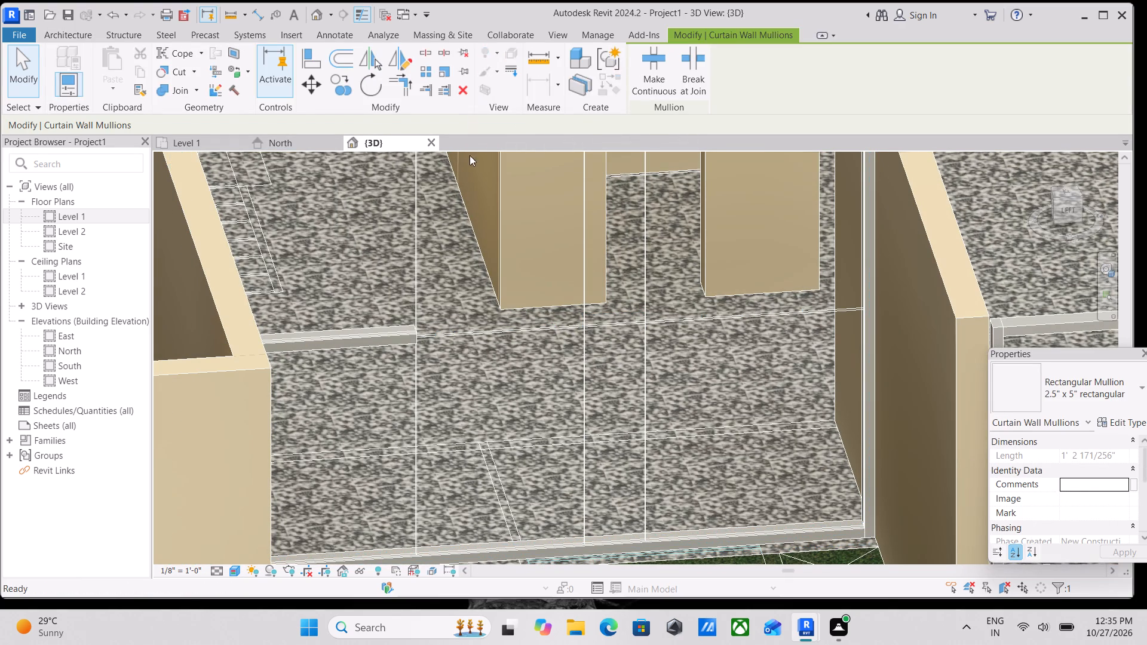
left_click(402, 336)
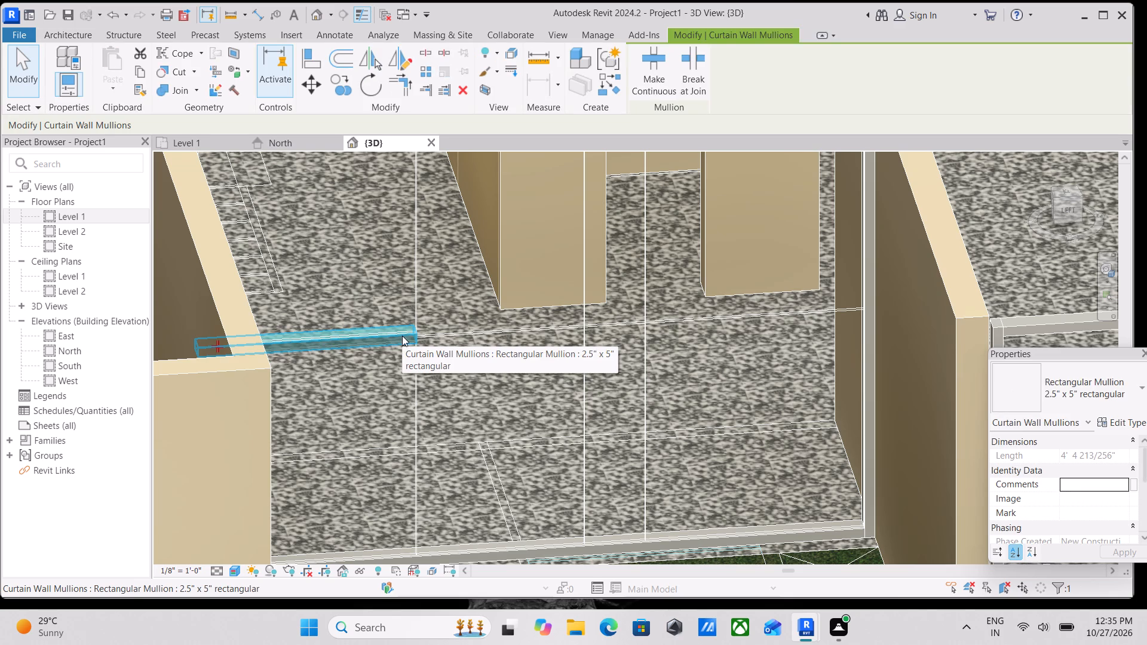
left_click(467, 86)
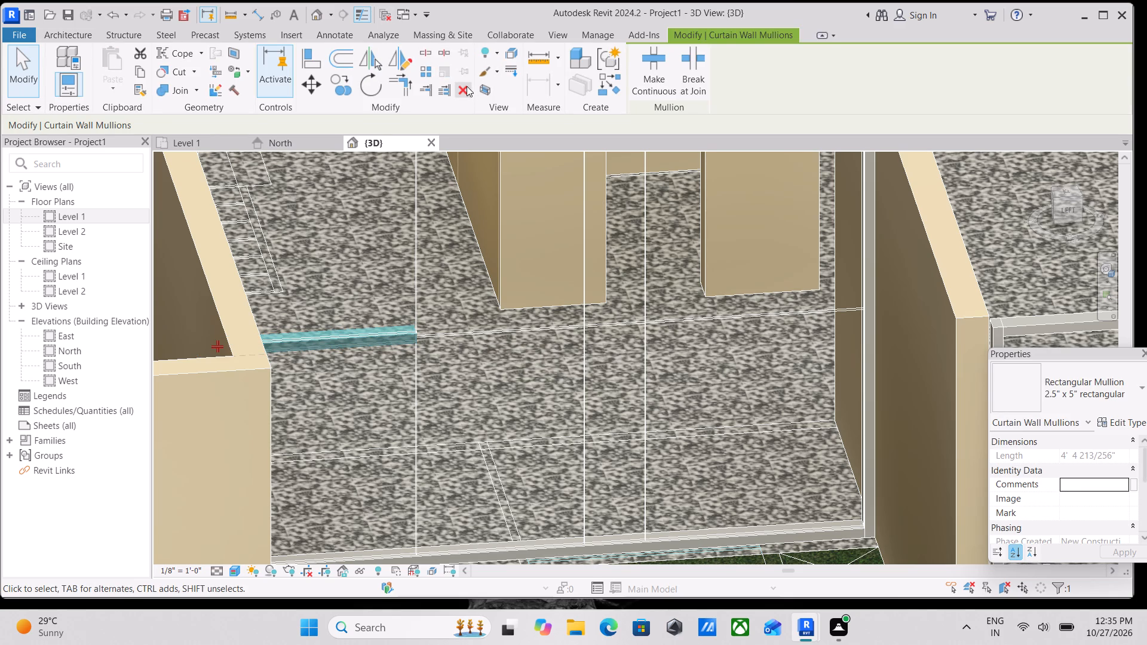
Unpin the lawn-side curtain wall's vertical grid line farthest from the deck.
left_click(419, 275)
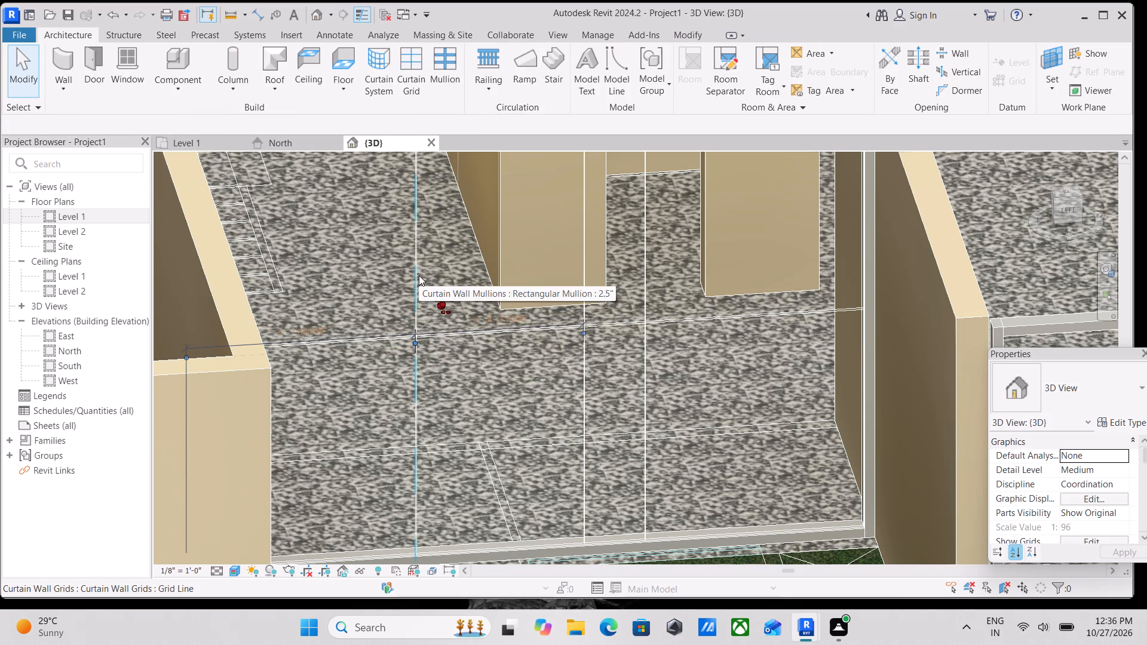
scroll(419, 275, "down", 4)
left_click(437, 289)
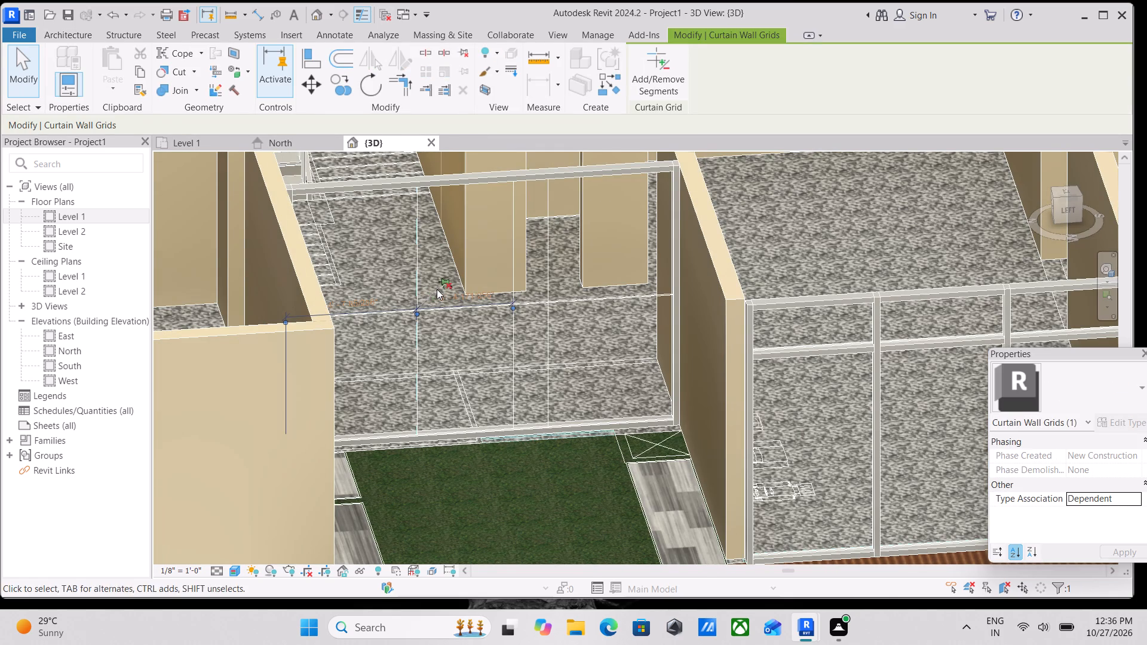
Orient the 3D view to the Left face and switch it to a flat-coloured visual style that exposes the curtain wall's grid lines.
left_click(511, 289)
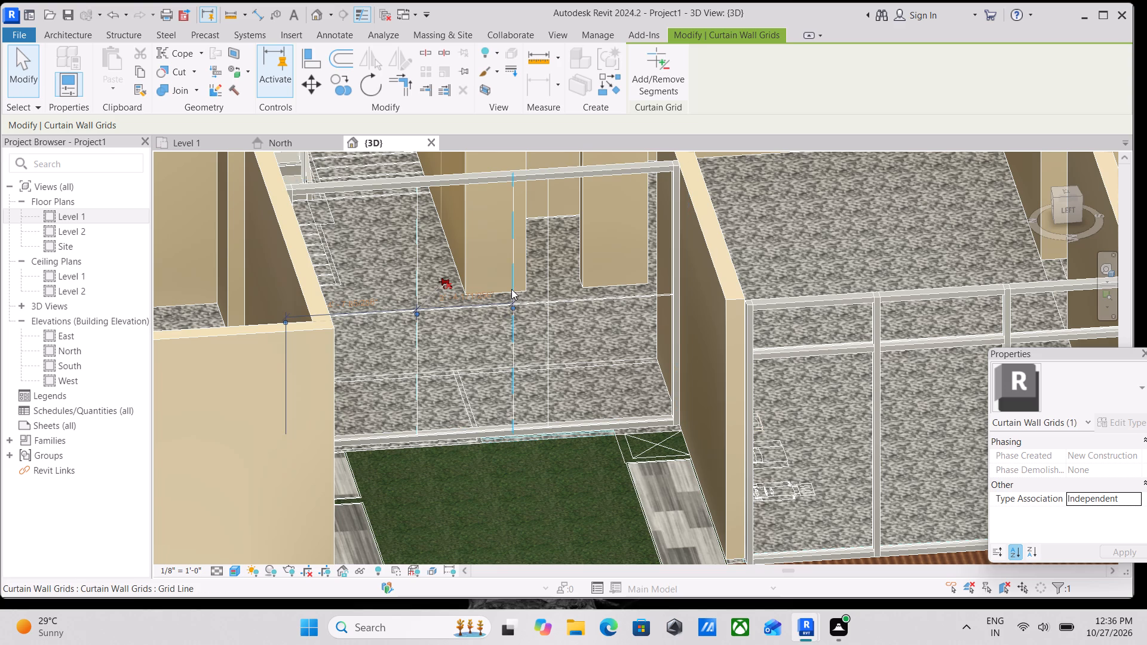
scroll(523, 306, "up", 6)
scroll(449, 241, "down", 4)
middle_click_drag(446, 239, 479, 258)
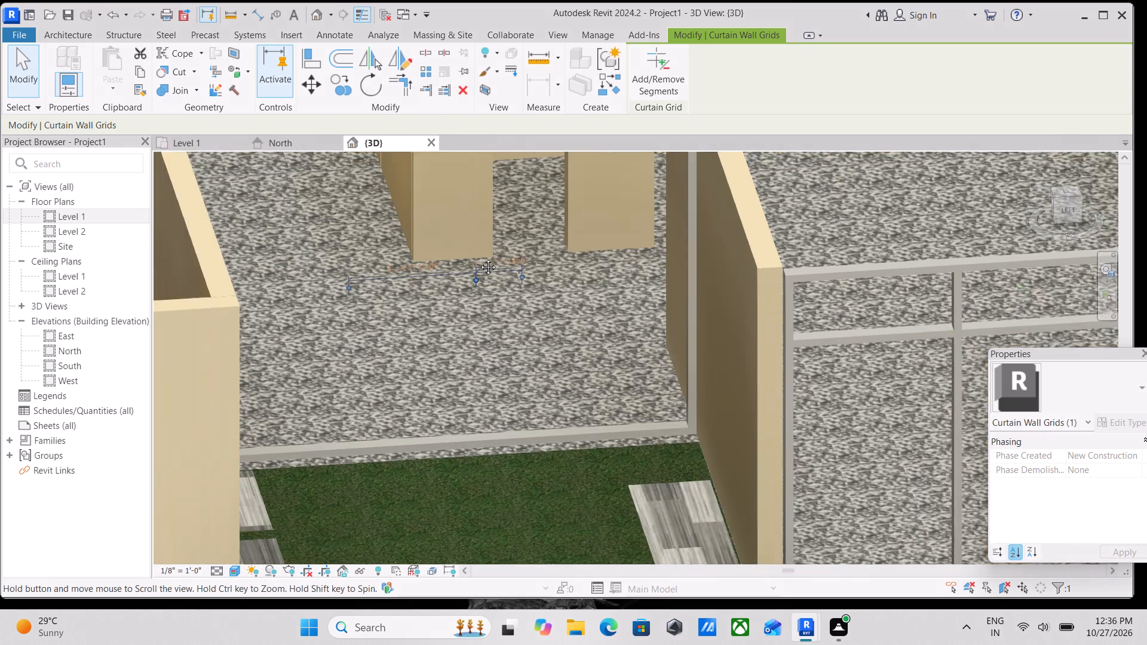
middle_click_drag(479, 258, 511, 269)
scroll(502, 272, "up", 1)
scroll(437, 266, "down", 4)
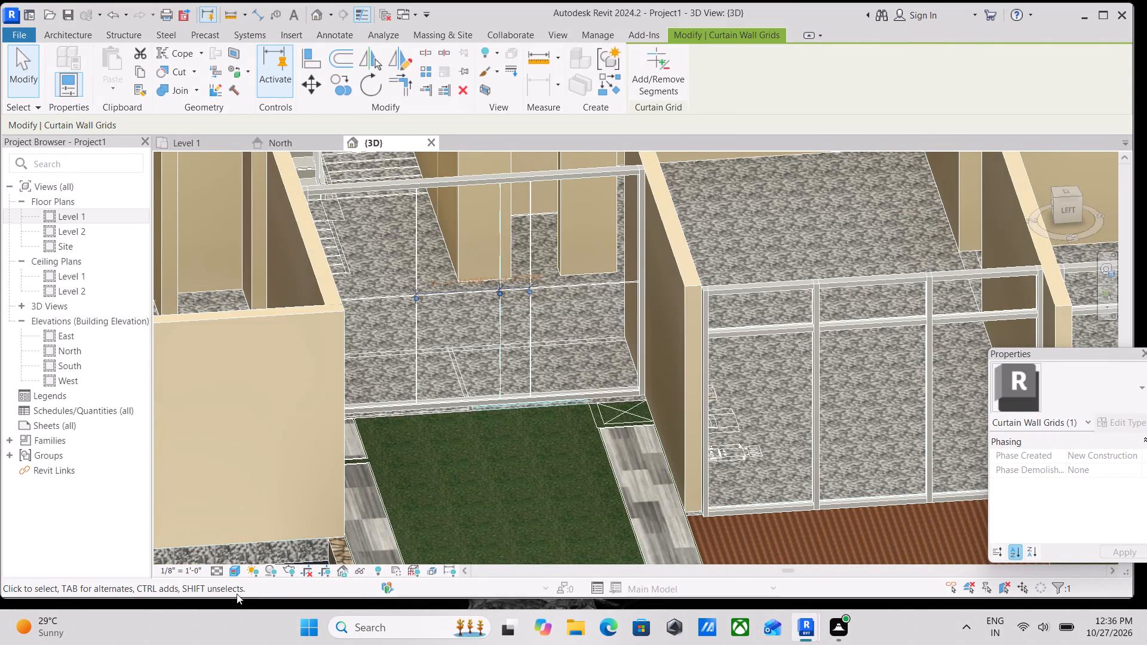
left_click(1062, 208)
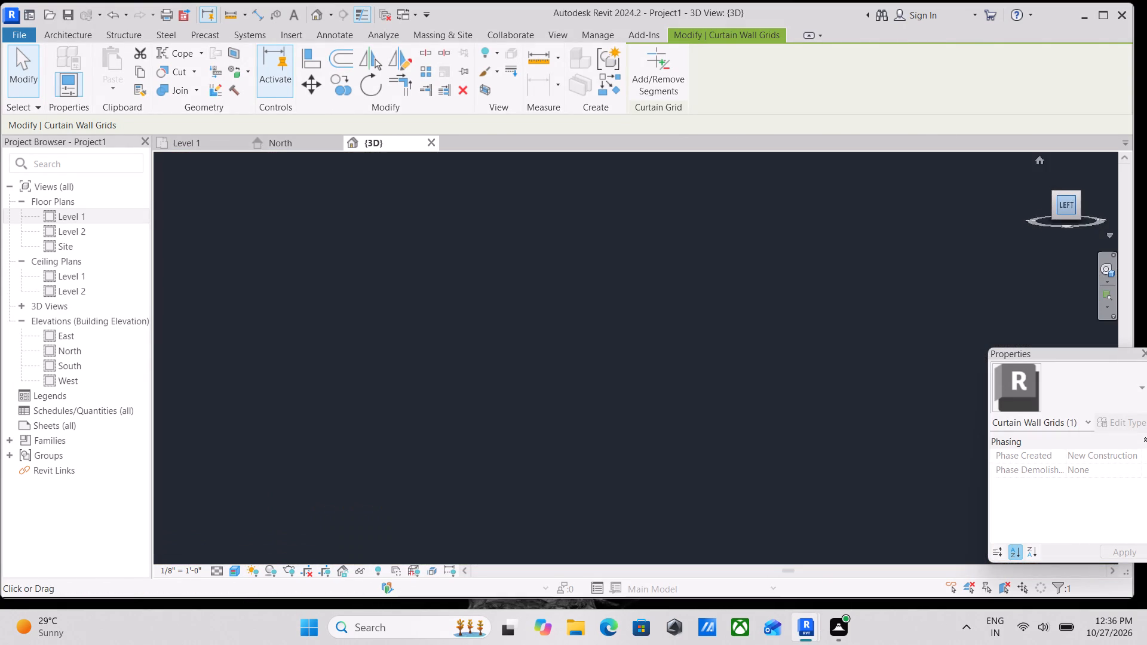
scroll(694, 374, "up", 4)
scroll(663, 319, "down", 4)
middle_click_drag(663, 319, 667, 322)
scroll(663, 319, "down", 1)
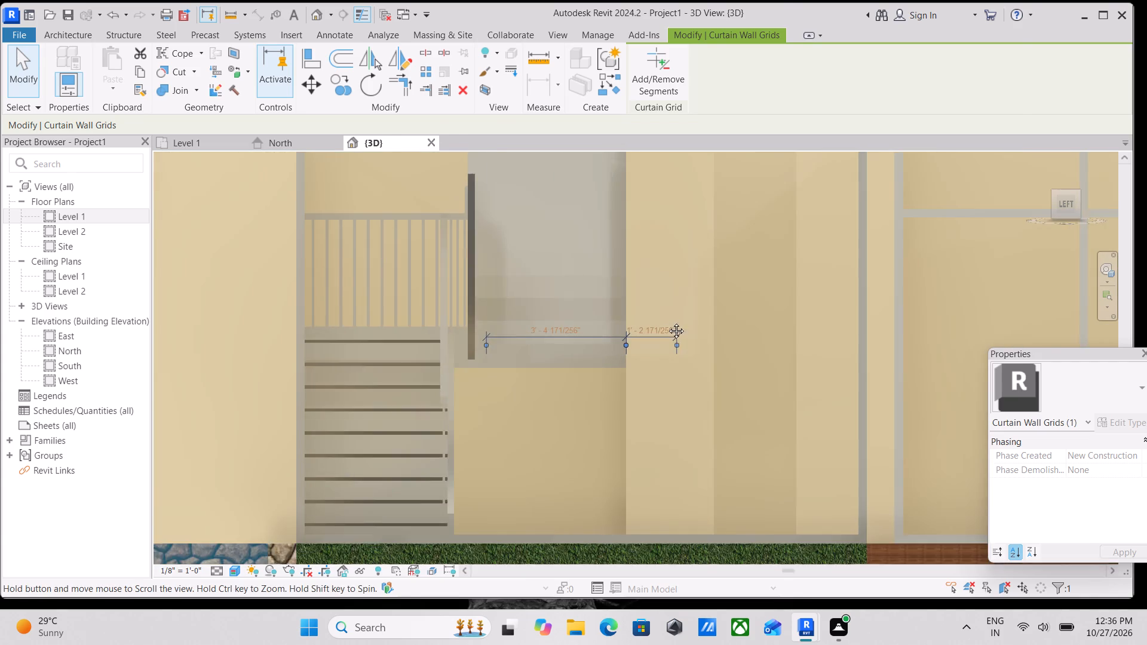
middle_click_drag(667, 322, 710, 368)
scroll(701, 370, "down", 2)
middle_click(701, 370)
scroll(701, 370, "up", 3)
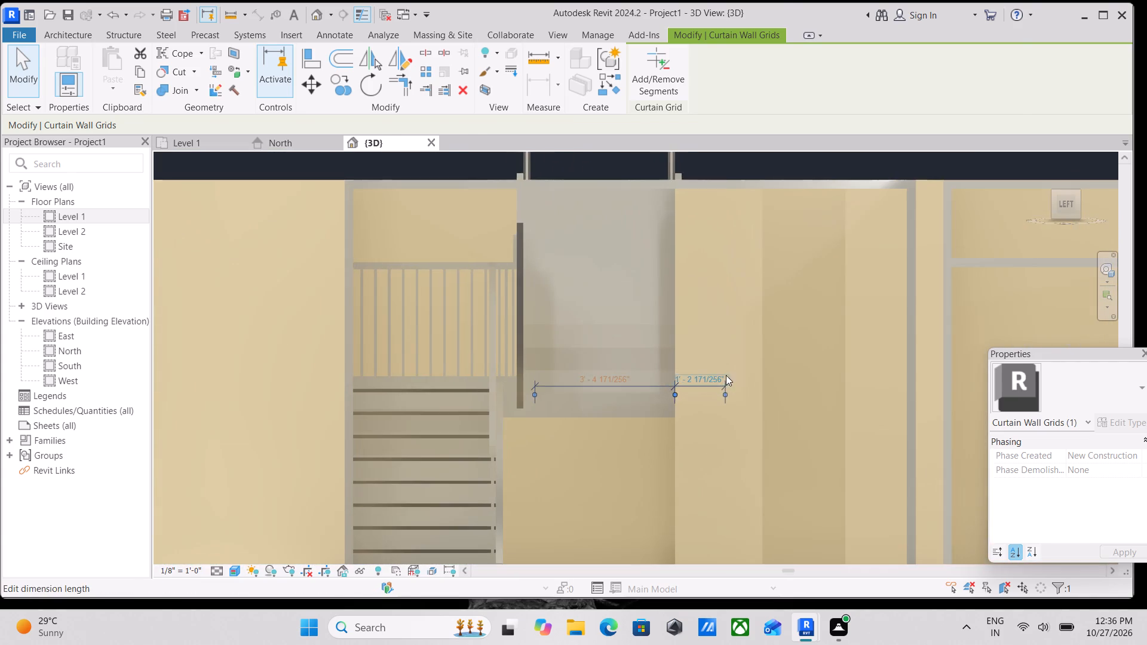
scroll(748, 413, "up", 3)
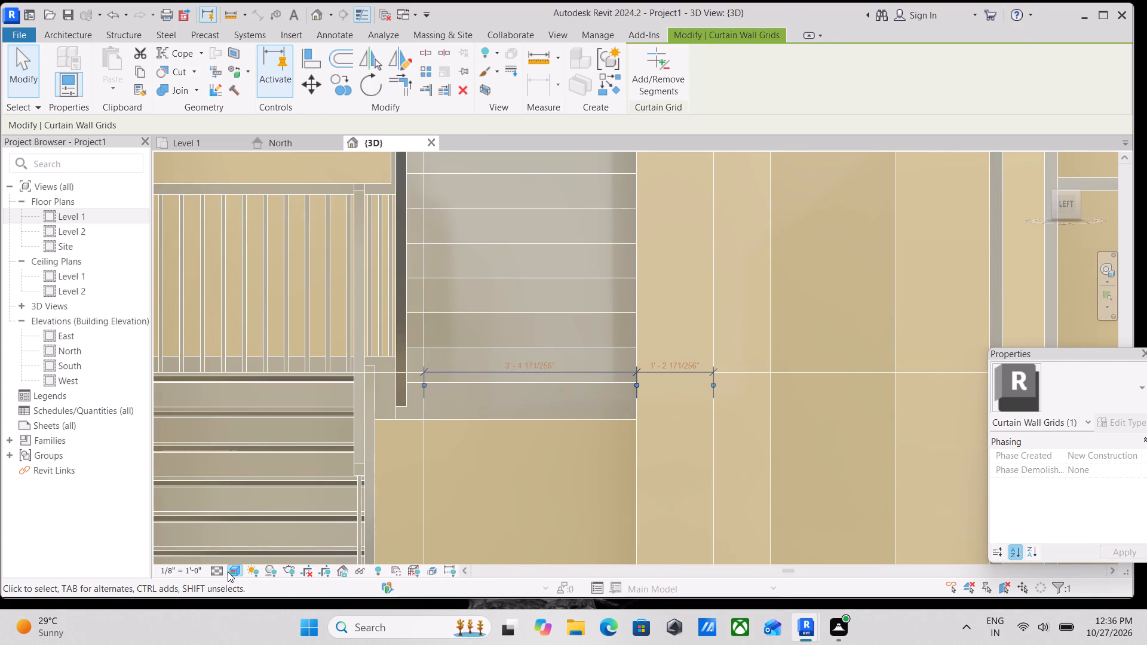
left_click(228, 572)
left_click(257, 509)
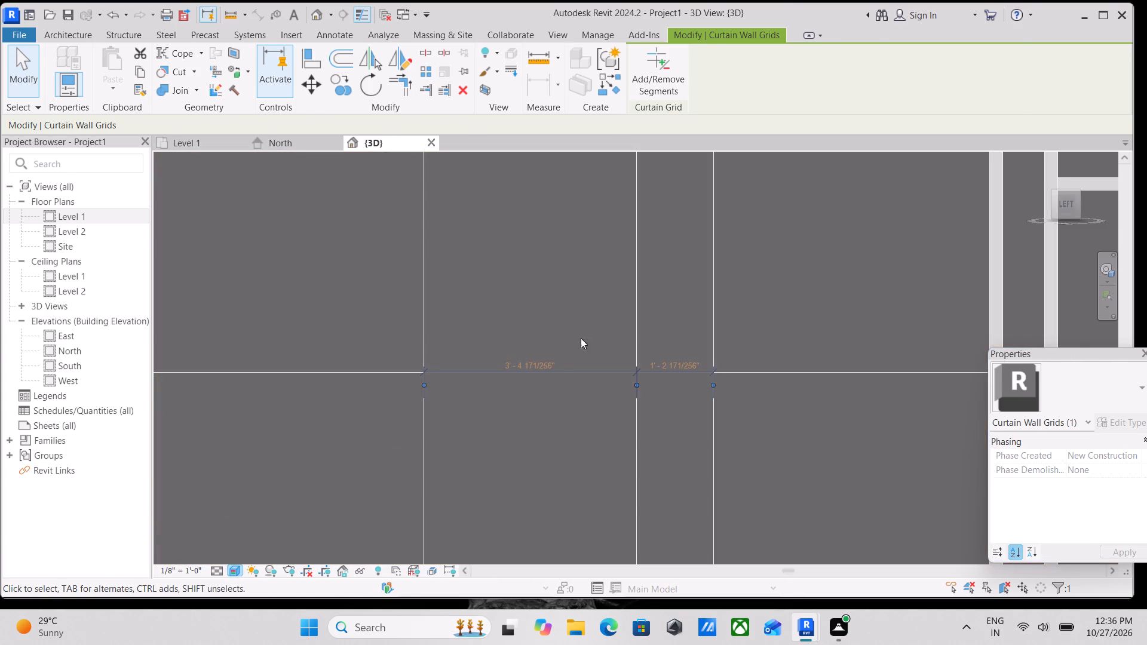
Delete the lawn-side curtain wall's middle vertical grid line, which divides the wall unevenly.
scroll(587, 331, "down", 7)
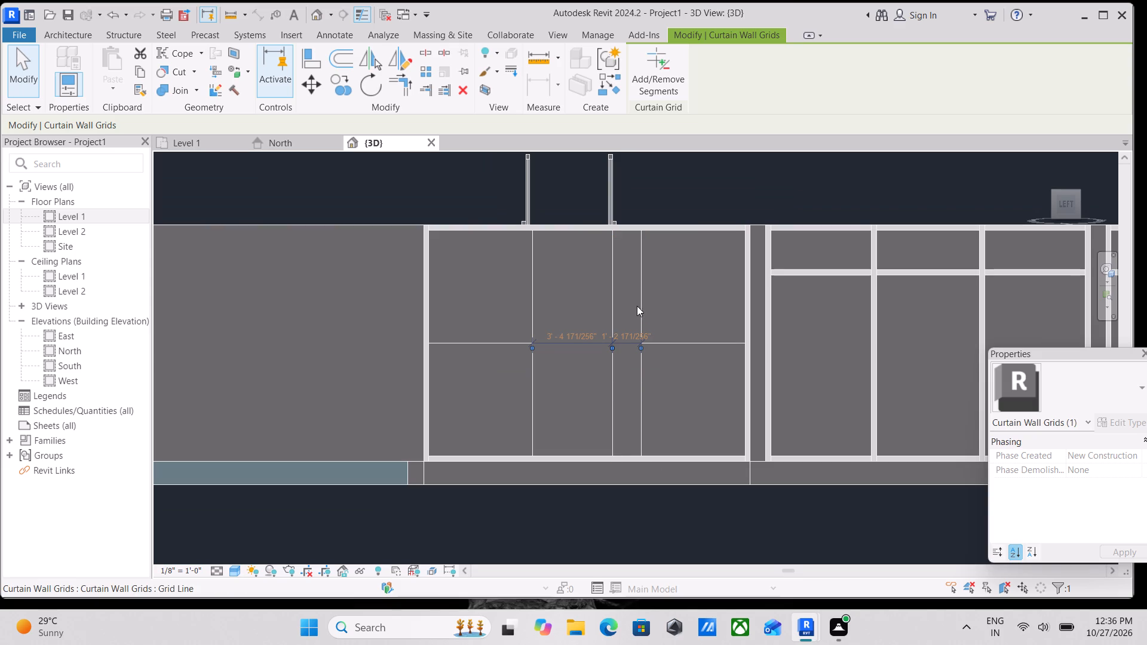
left_click(616, 311)
scroll(602, 373, "up", 6)
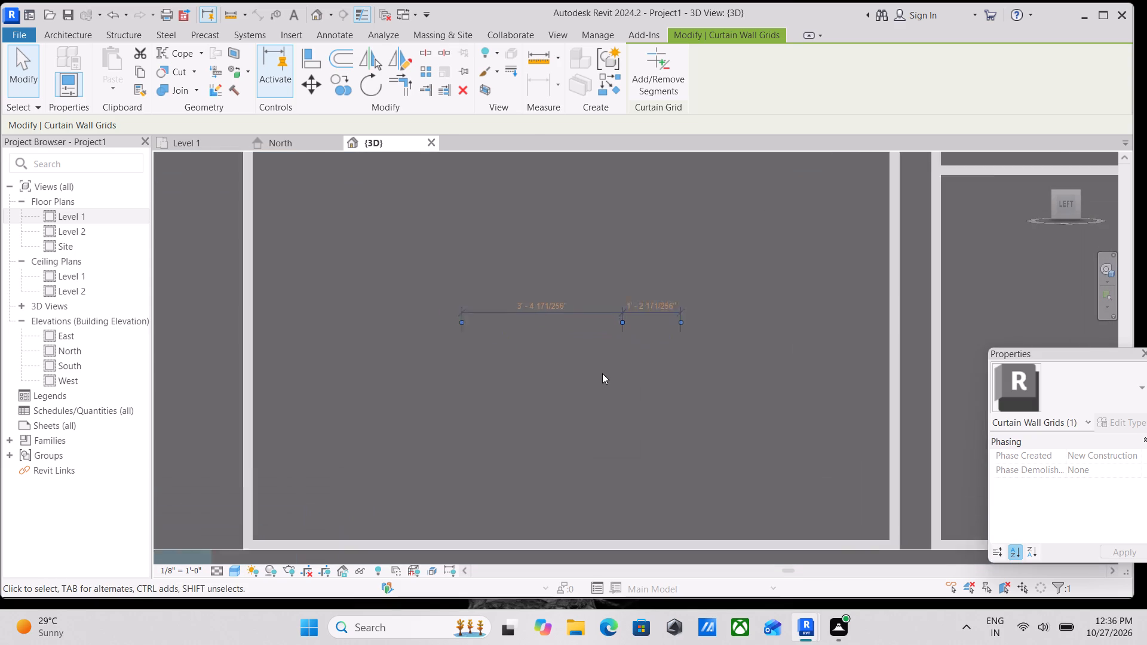
left_click(624, 279)
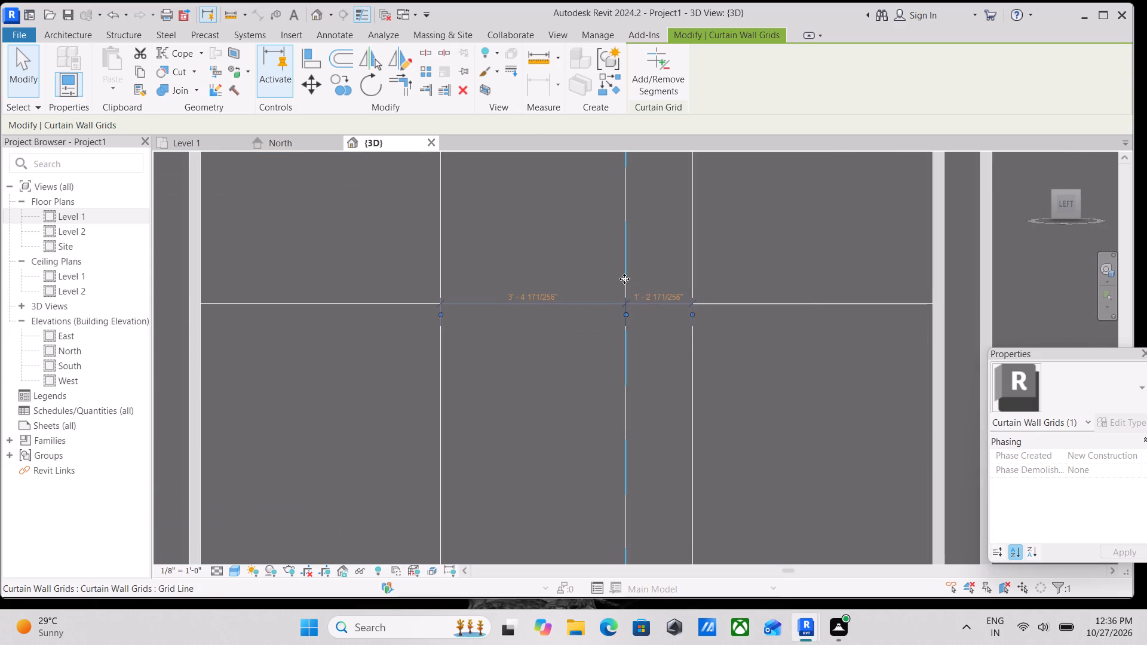
right_click(624, 279)
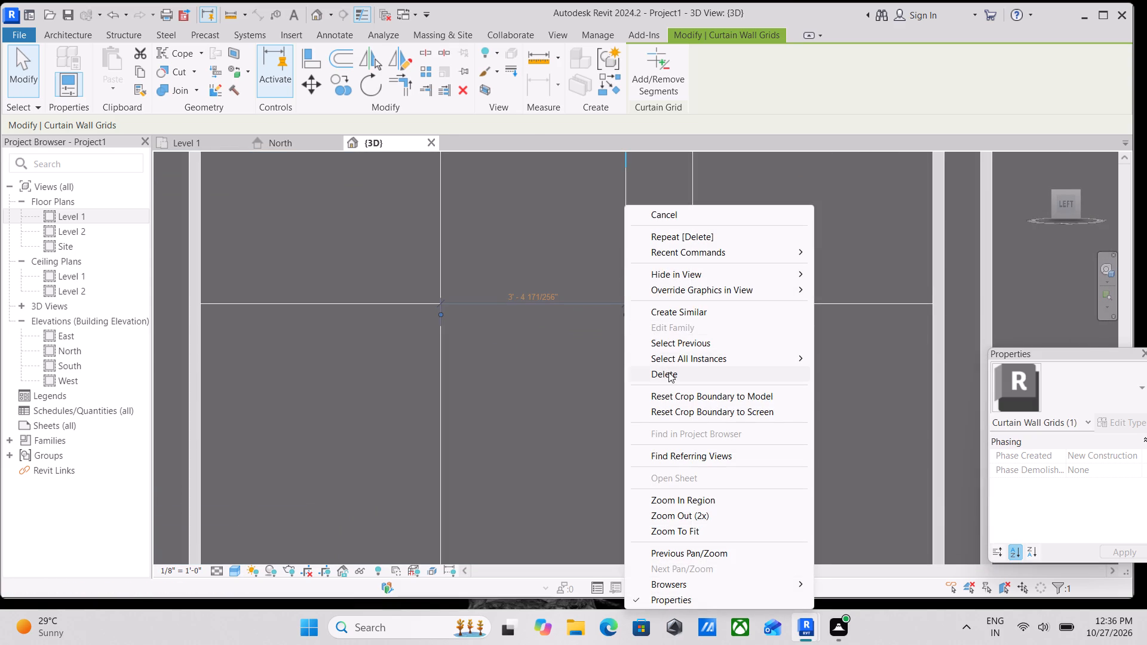
left_click(669, 379)
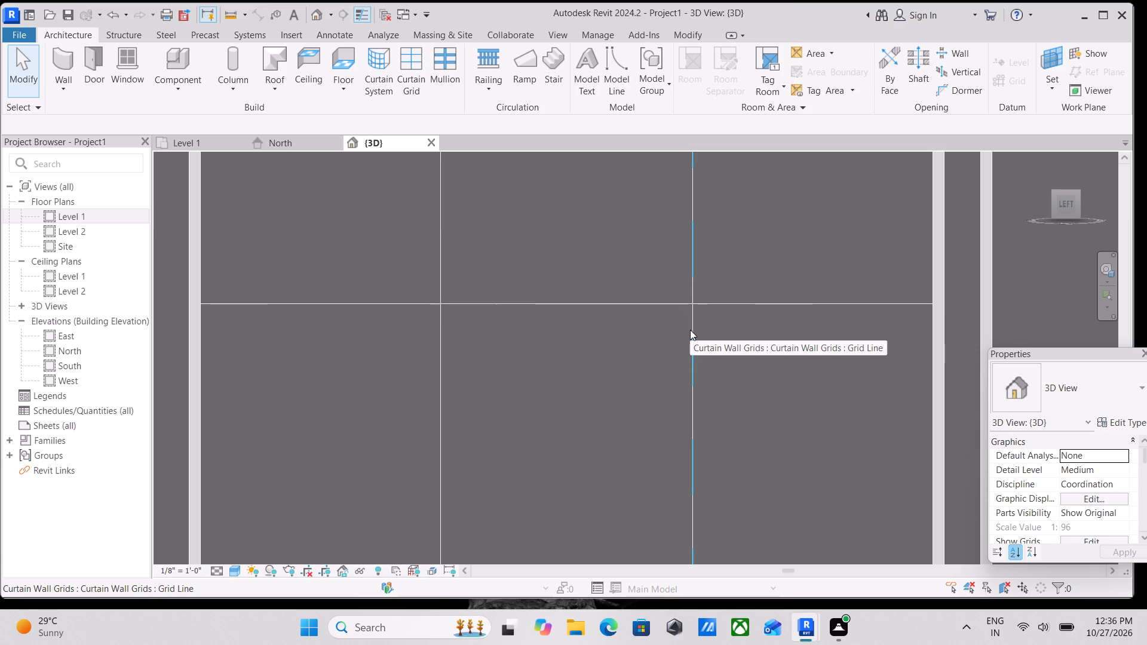
Unpin the lawn-side curtain wall's vertical grid line nearest the deck.
left_click(690, 330)
right_click(690, 330)
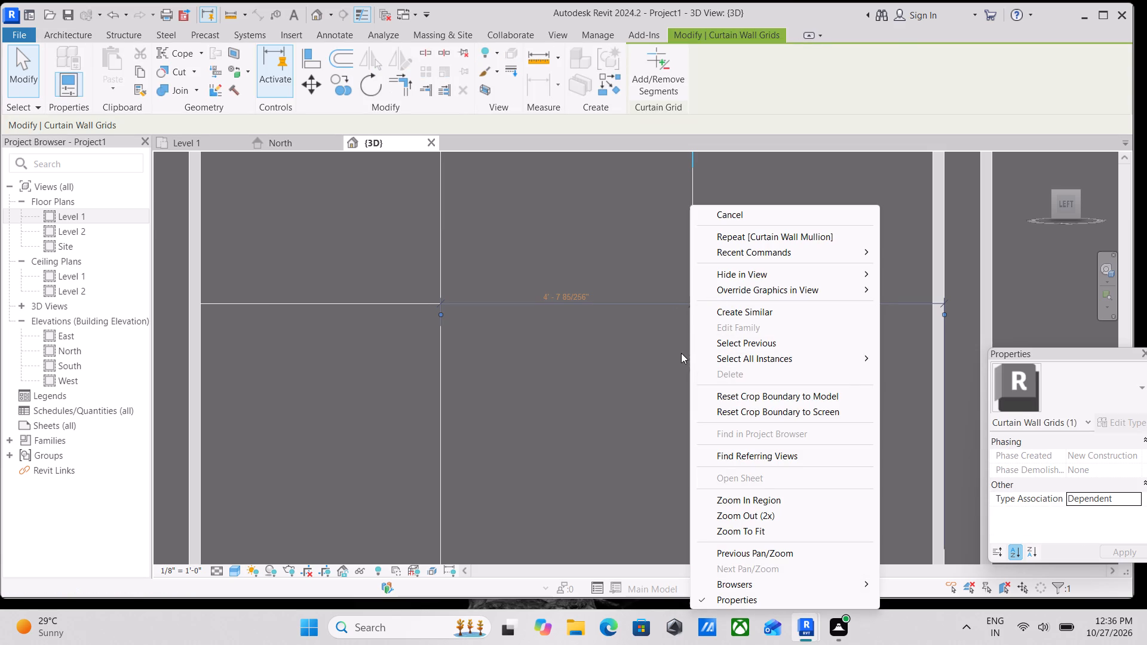
key("Escape")
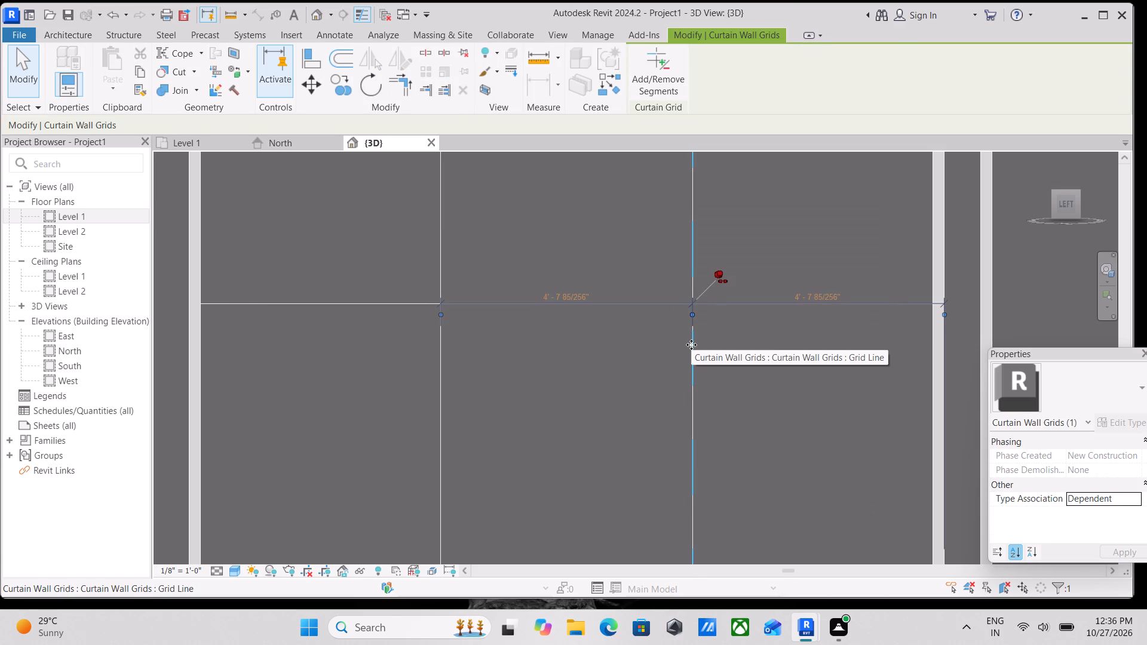
left_click(713, 274)
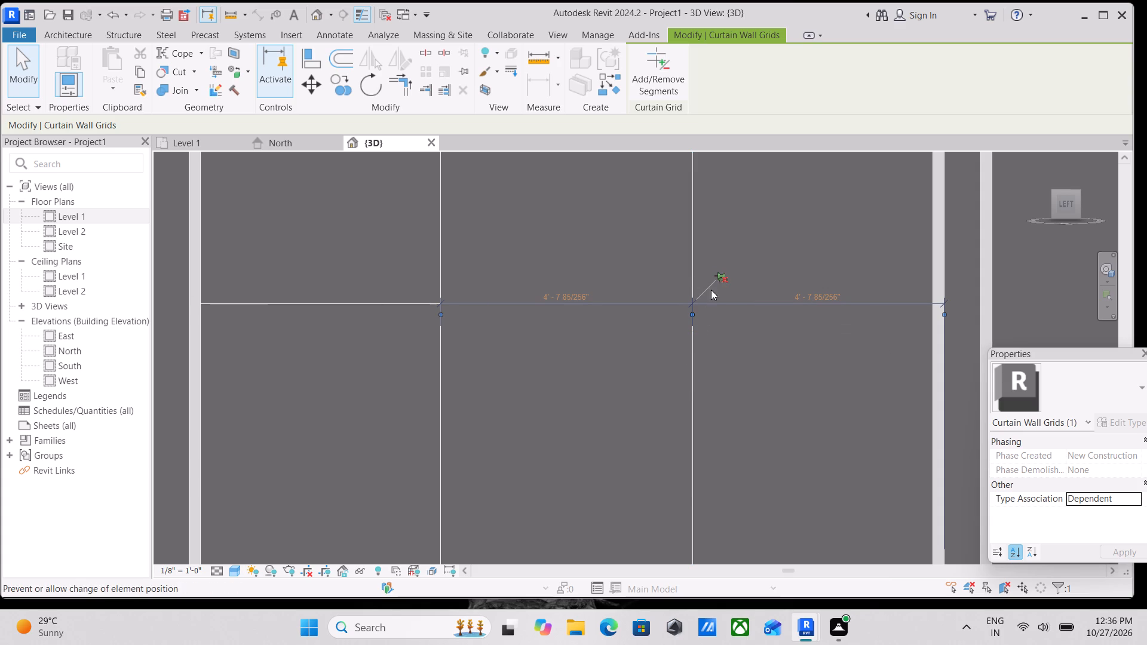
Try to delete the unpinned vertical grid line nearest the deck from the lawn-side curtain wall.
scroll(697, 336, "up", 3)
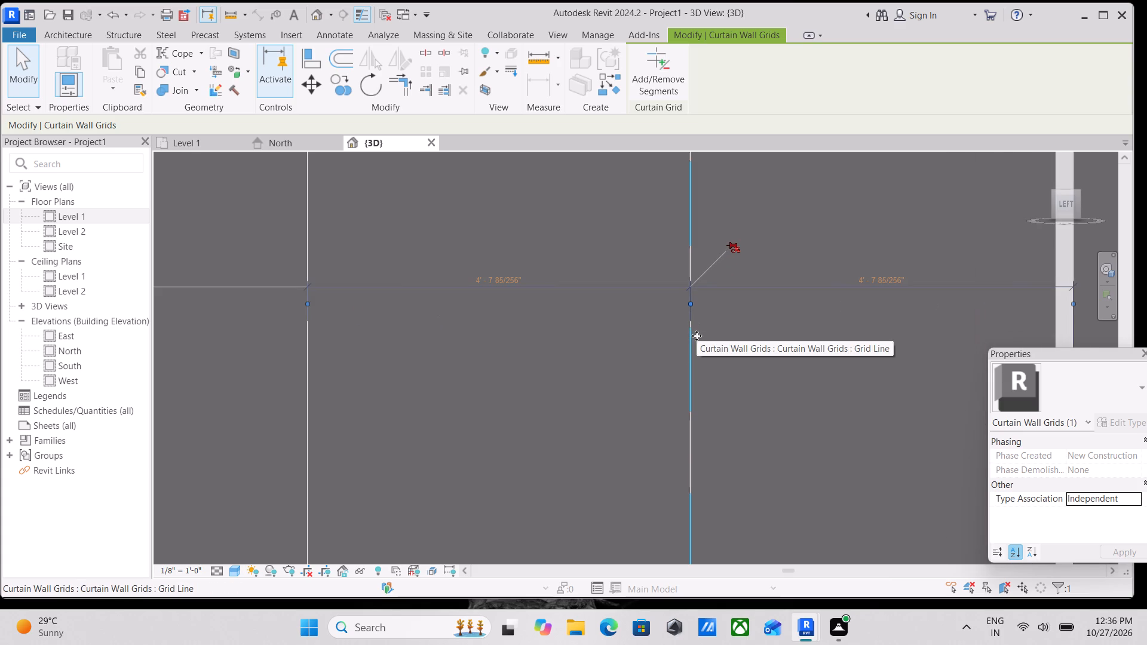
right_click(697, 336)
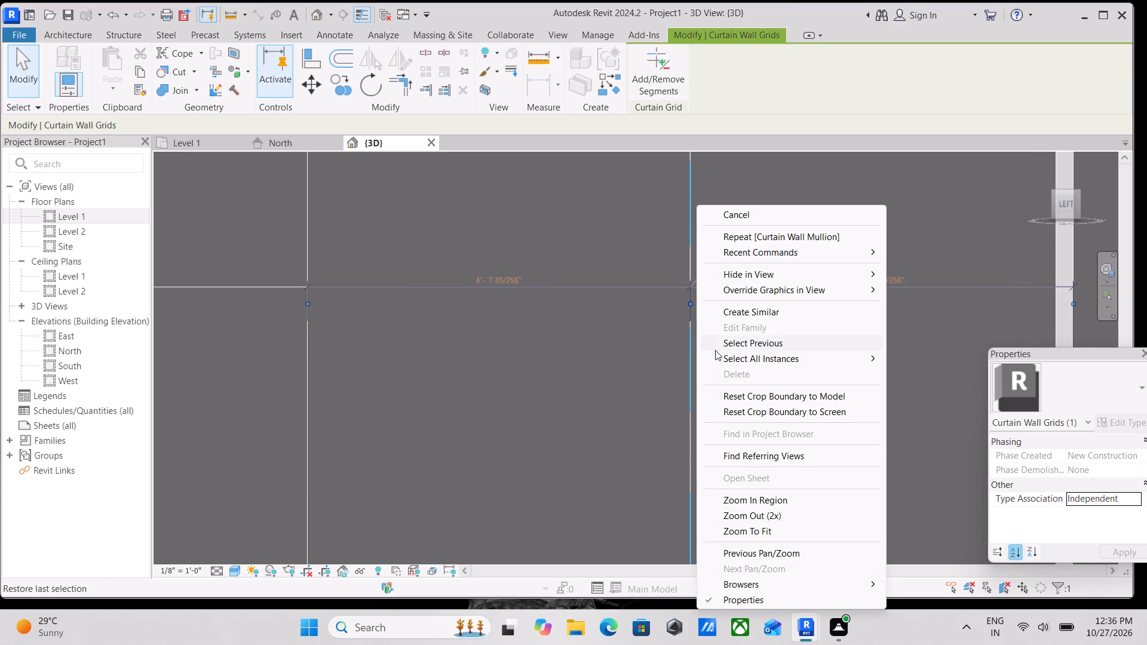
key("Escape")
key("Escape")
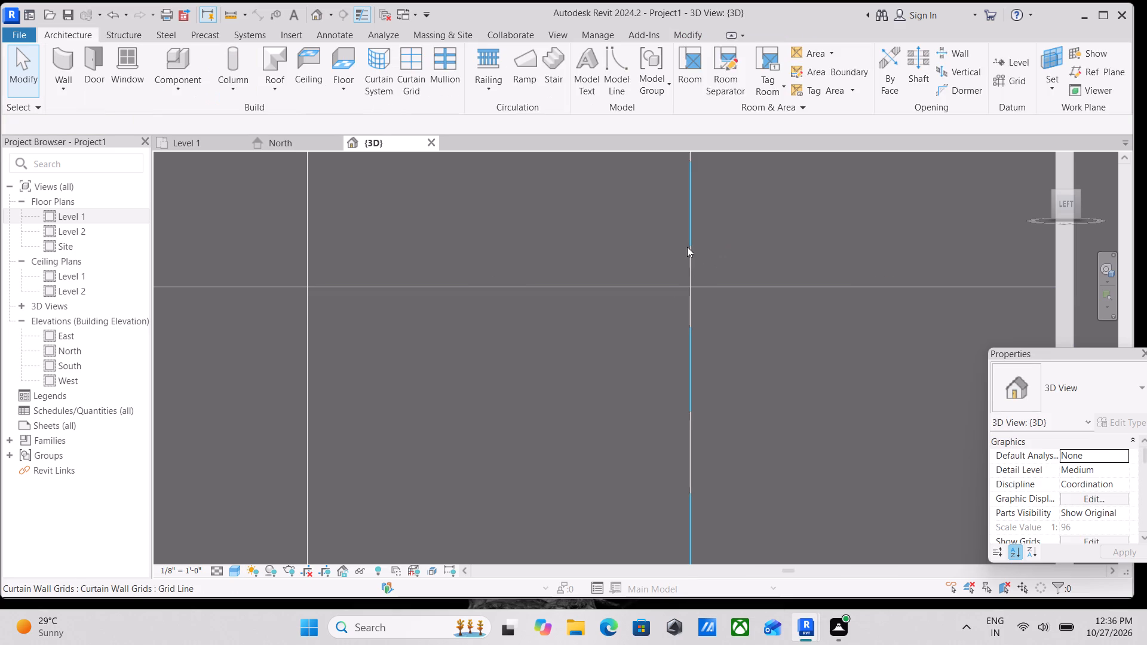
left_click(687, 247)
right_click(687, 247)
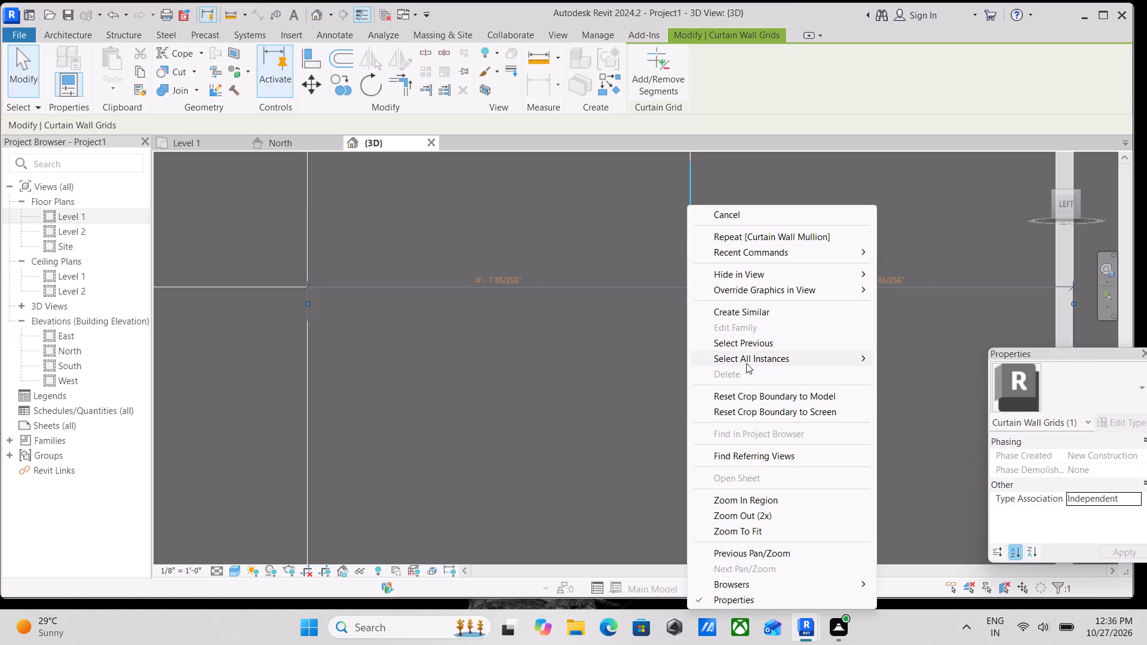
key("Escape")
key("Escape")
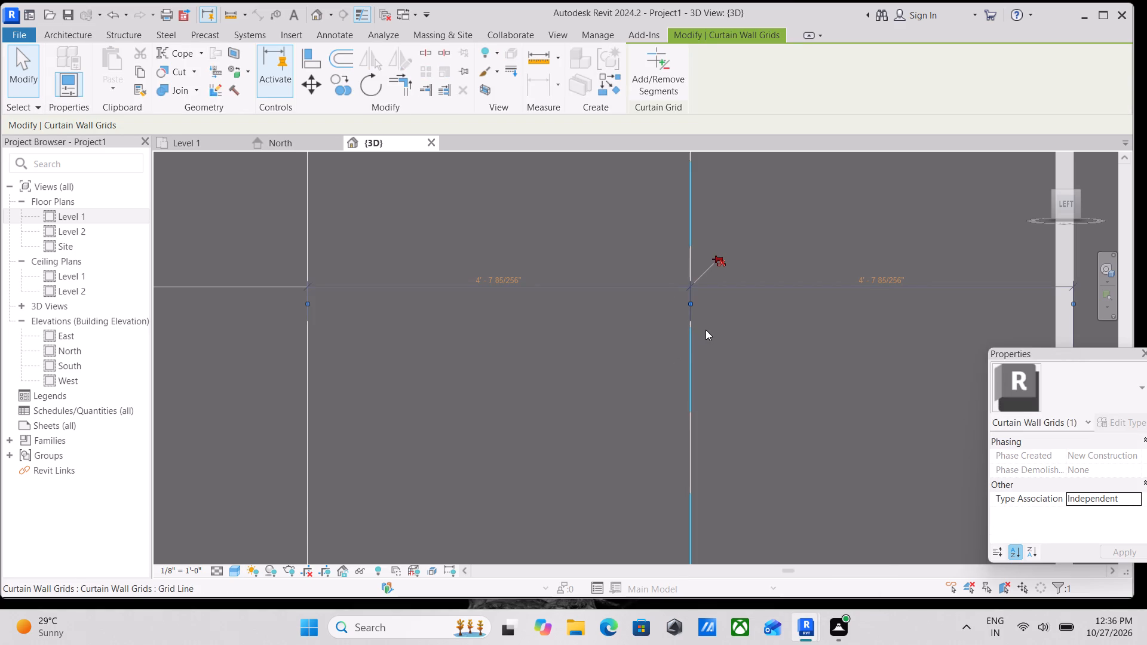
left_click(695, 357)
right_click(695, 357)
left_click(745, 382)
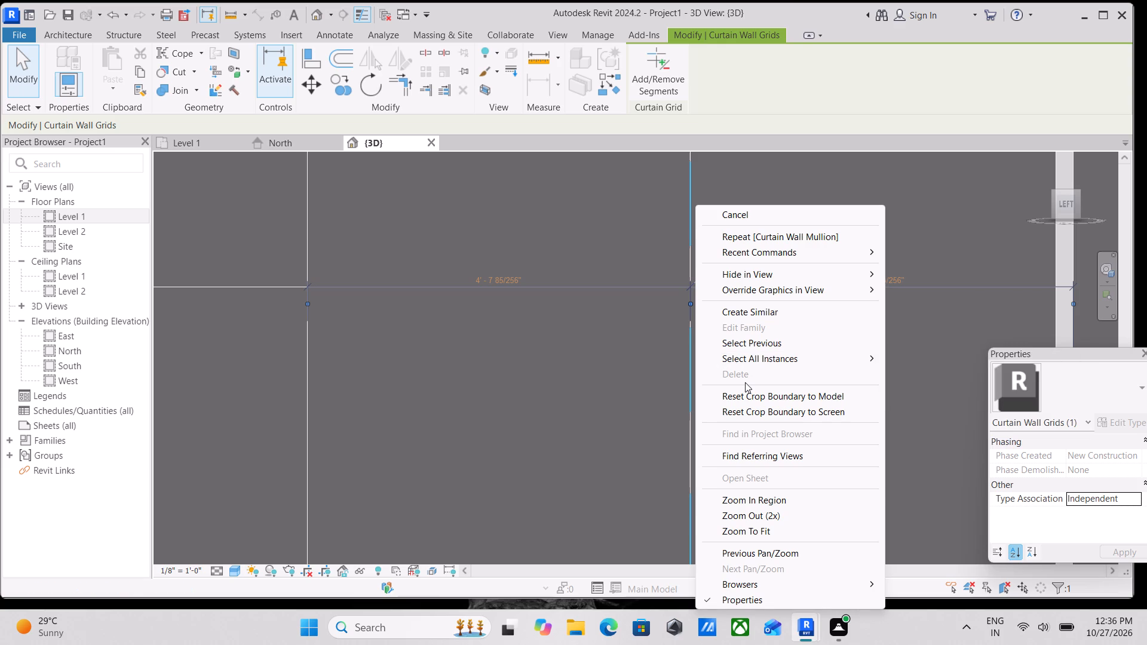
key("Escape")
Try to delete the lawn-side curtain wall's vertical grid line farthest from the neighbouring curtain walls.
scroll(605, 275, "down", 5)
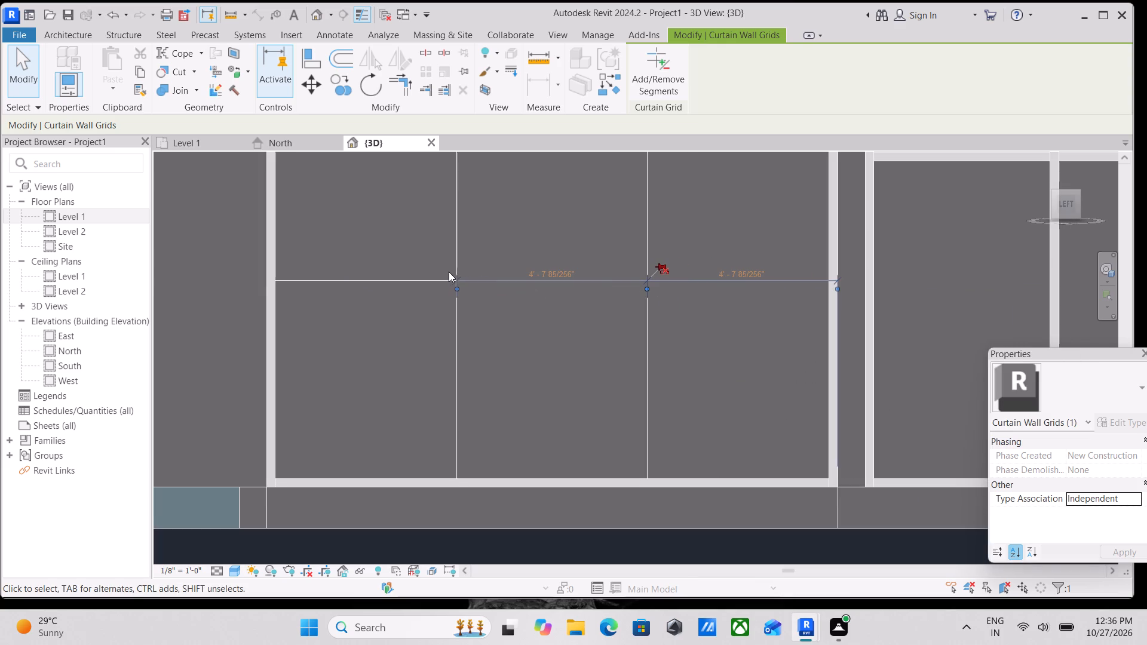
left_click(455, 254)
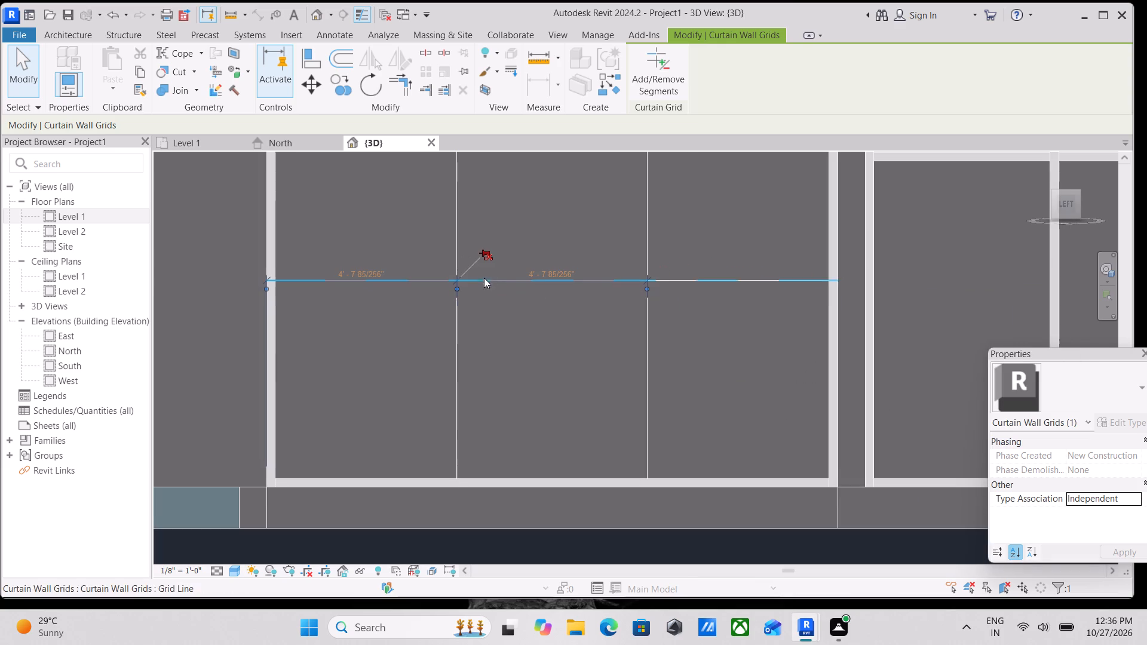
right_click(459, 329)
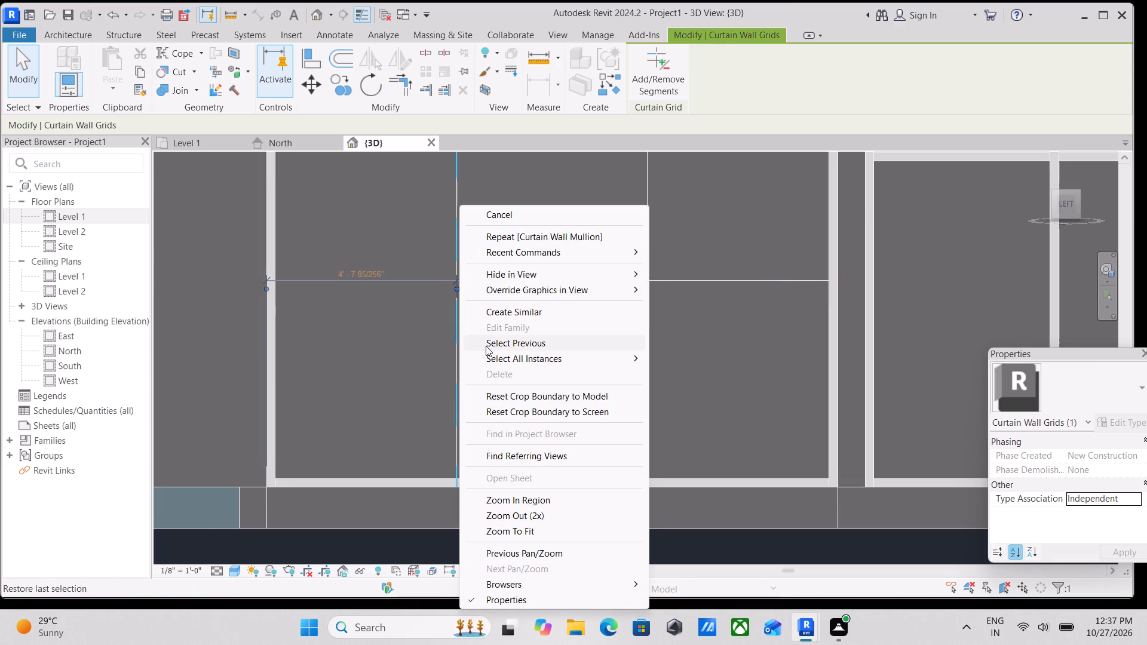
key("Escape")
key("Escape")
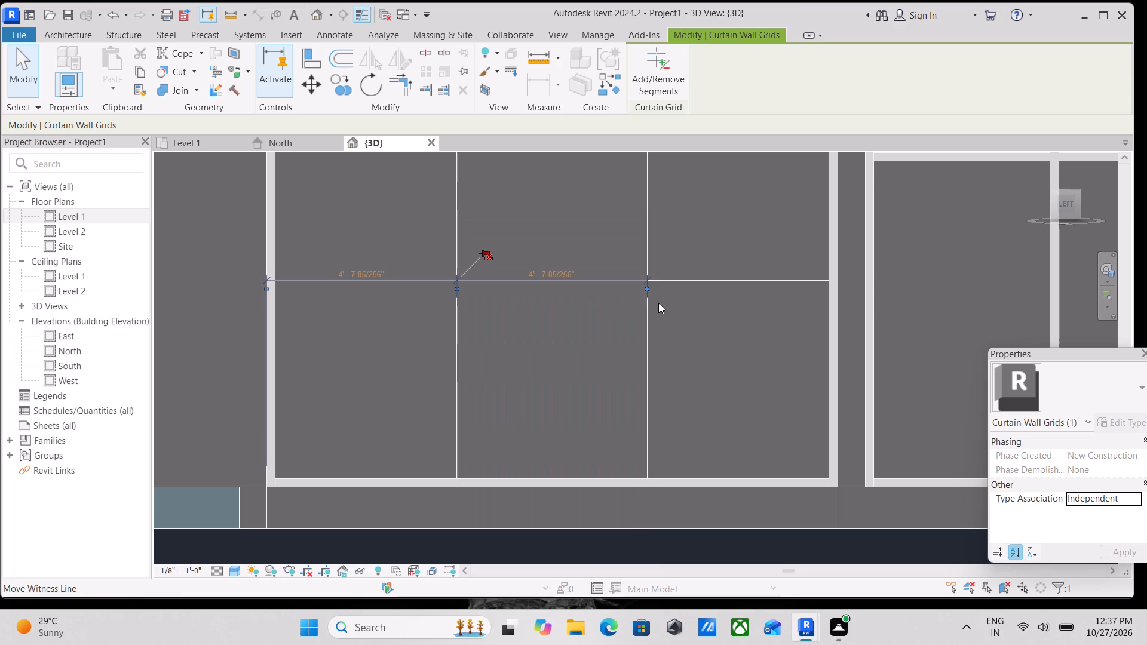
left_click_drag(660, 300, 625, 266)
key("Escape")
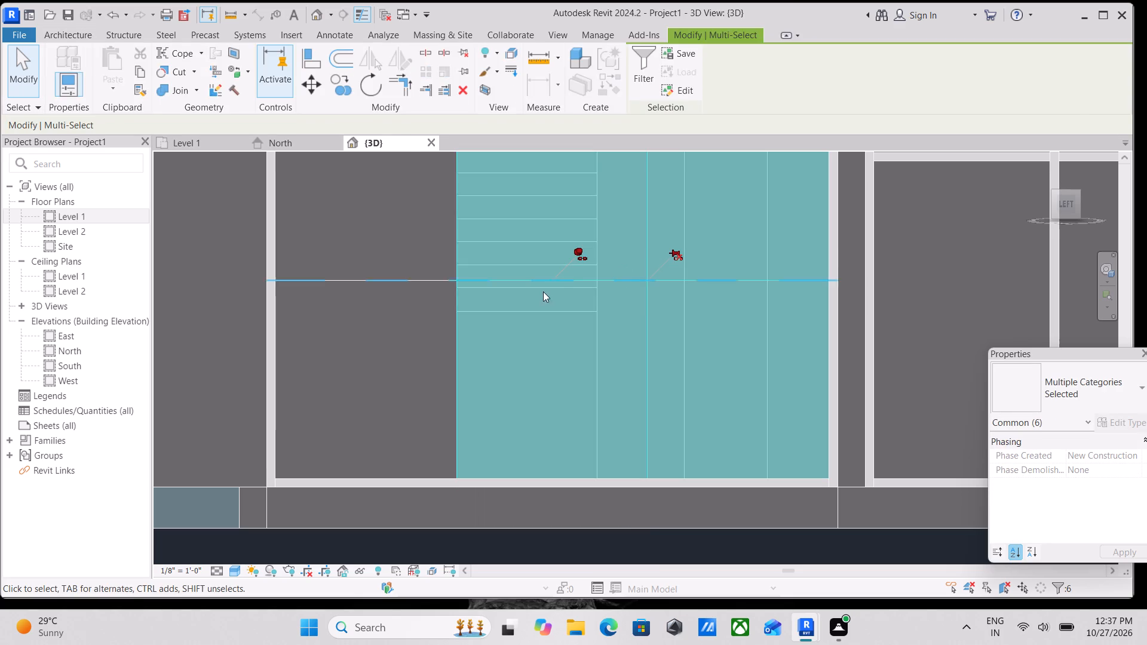
Unpin and delete the horizontal grid line across the lawn-side curtain wall's mid-height.
left_click(455, 285)
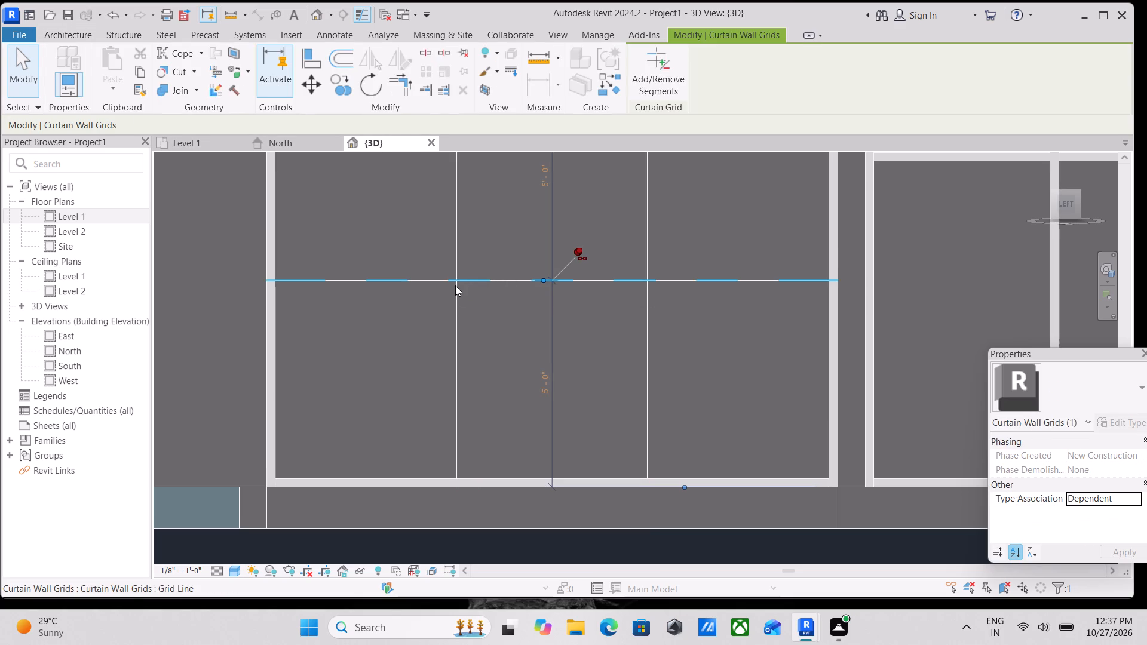
left_click(583, 248)
right_click(584, 278)
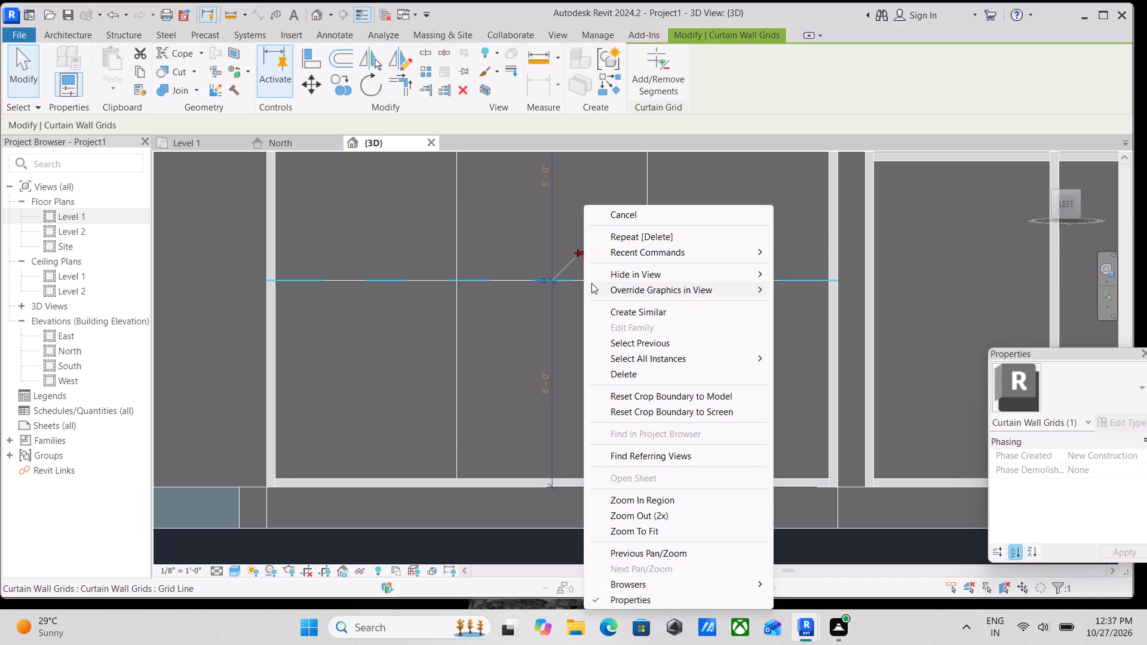
left_click(630, 374)
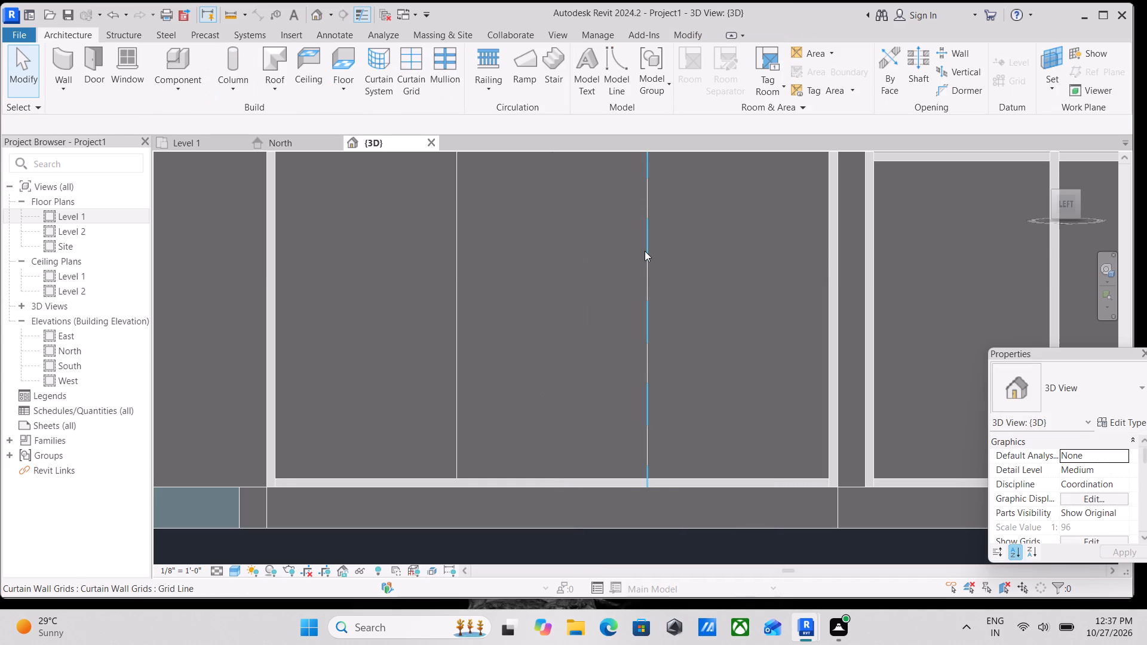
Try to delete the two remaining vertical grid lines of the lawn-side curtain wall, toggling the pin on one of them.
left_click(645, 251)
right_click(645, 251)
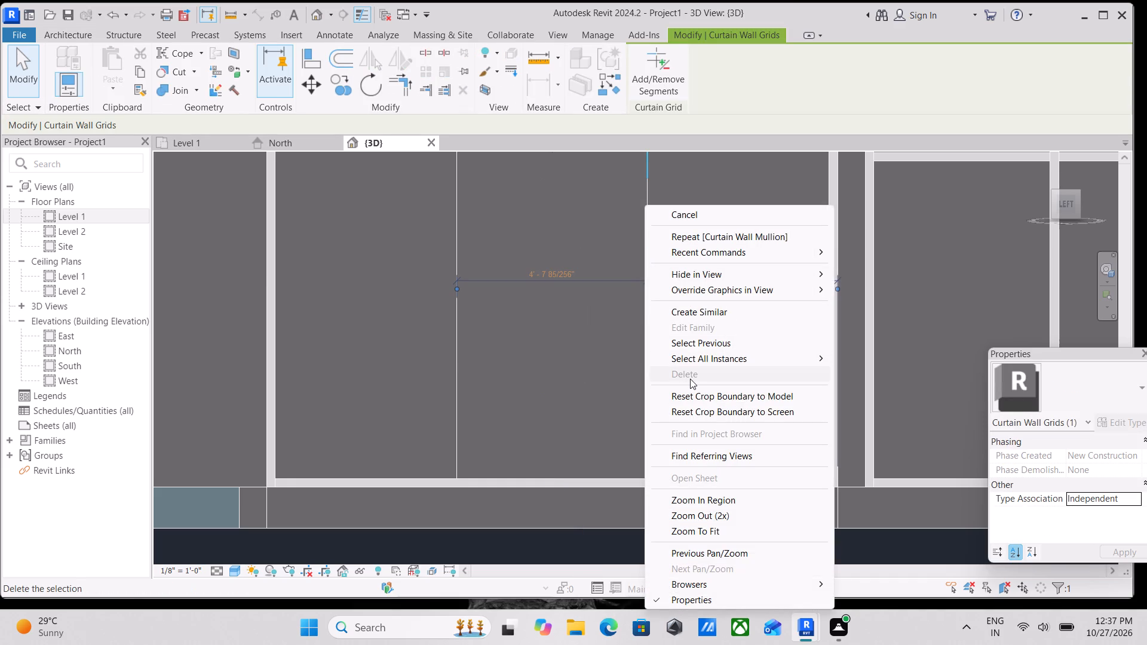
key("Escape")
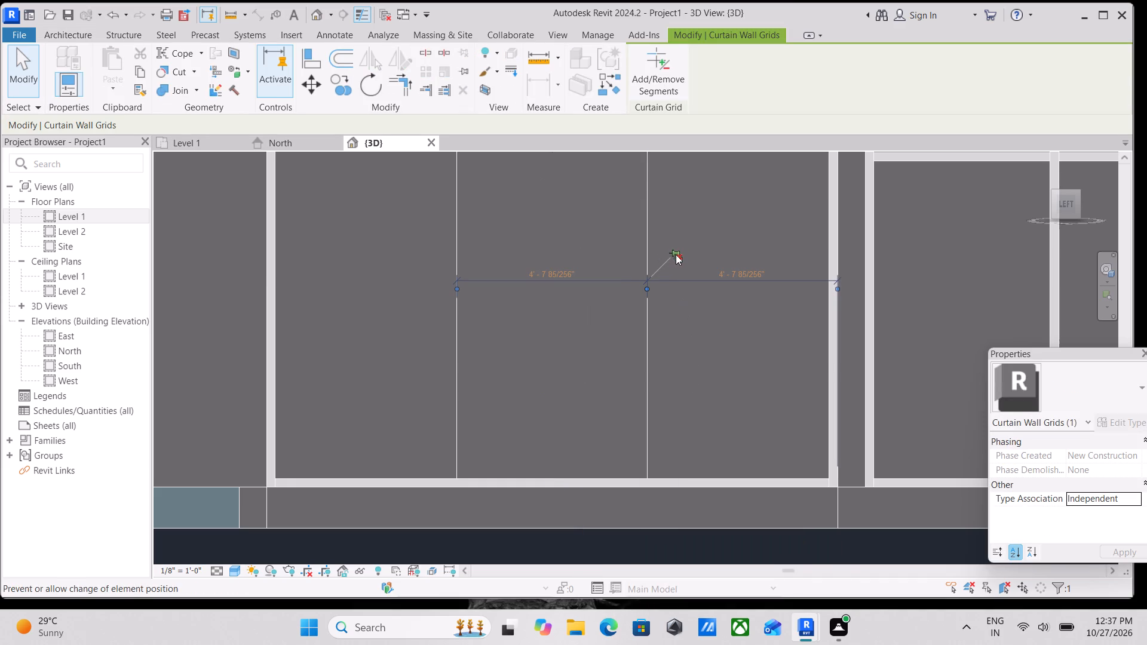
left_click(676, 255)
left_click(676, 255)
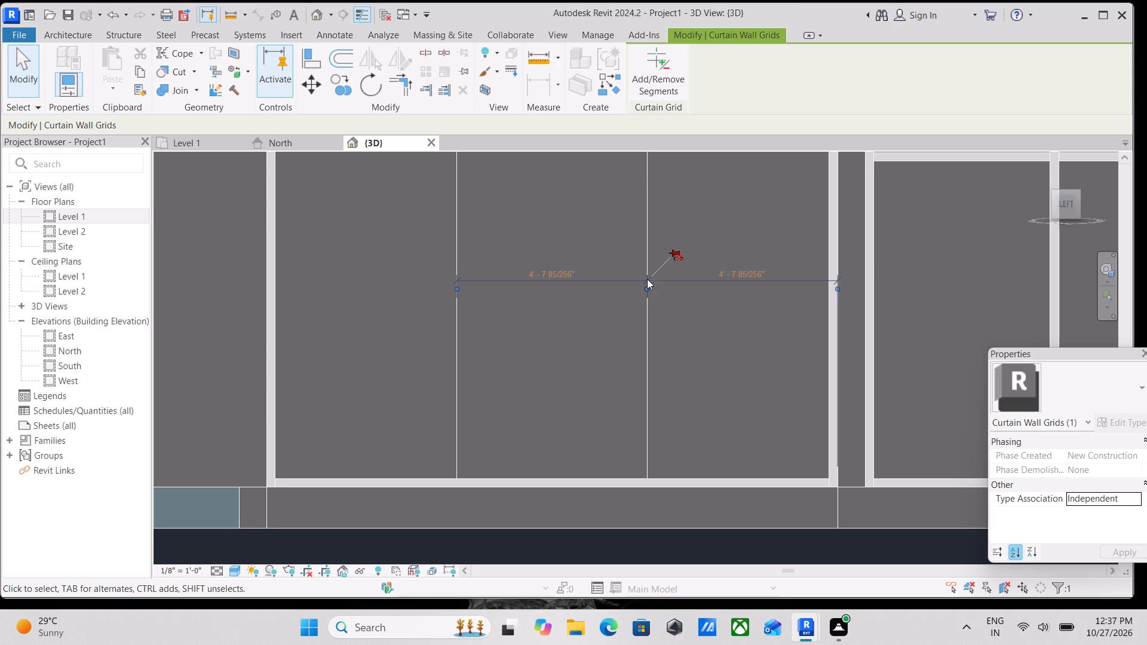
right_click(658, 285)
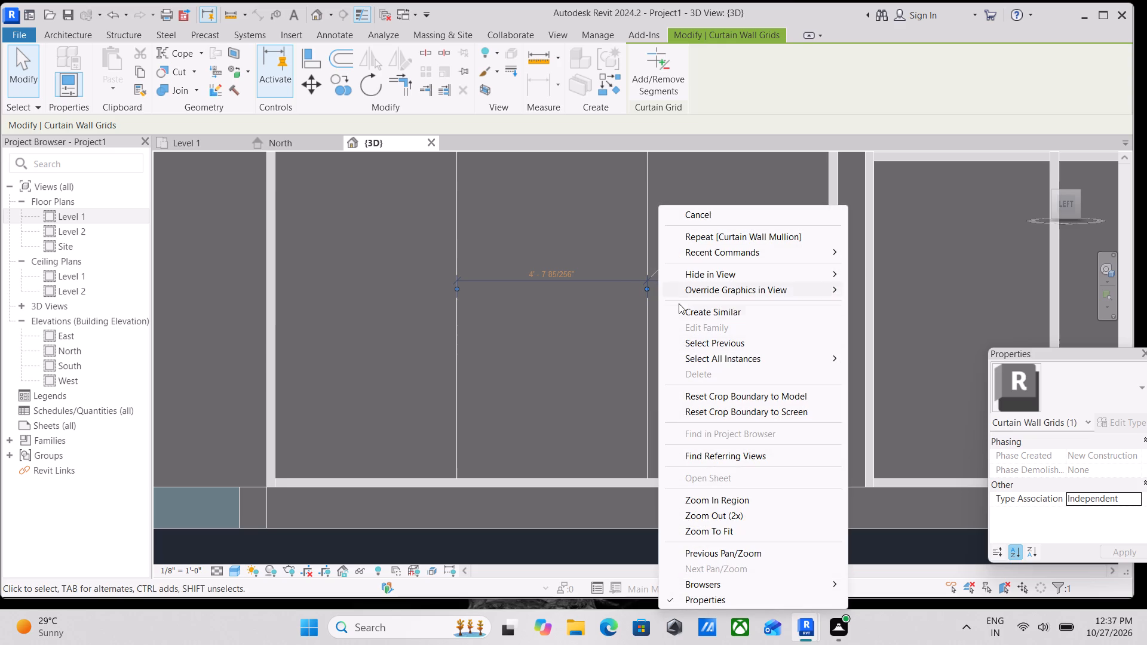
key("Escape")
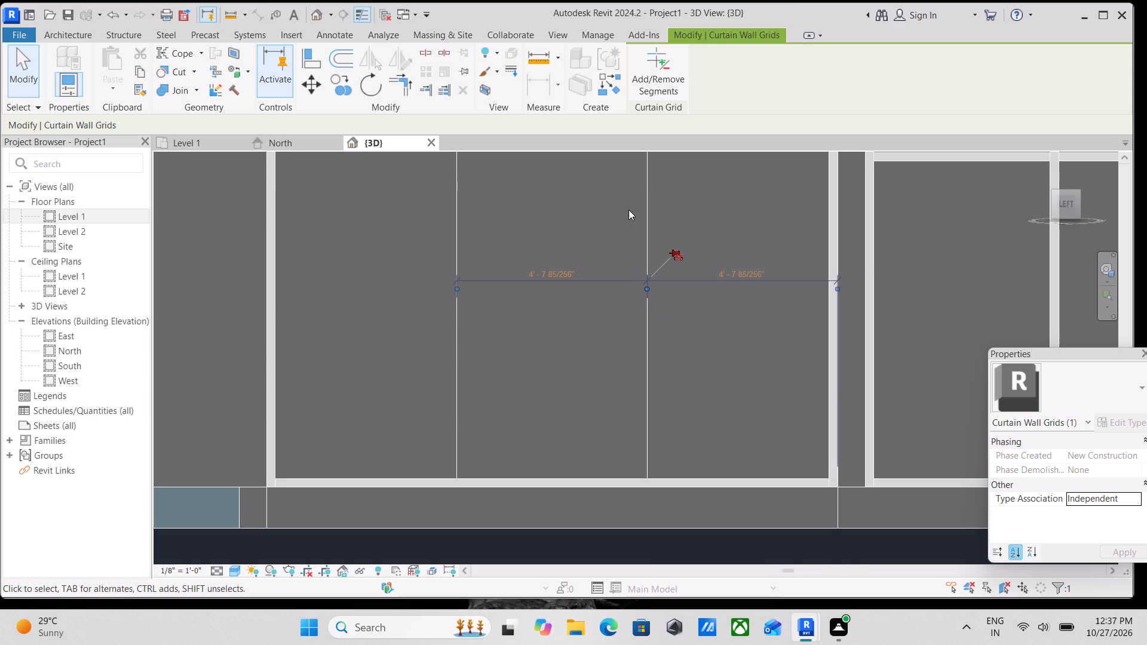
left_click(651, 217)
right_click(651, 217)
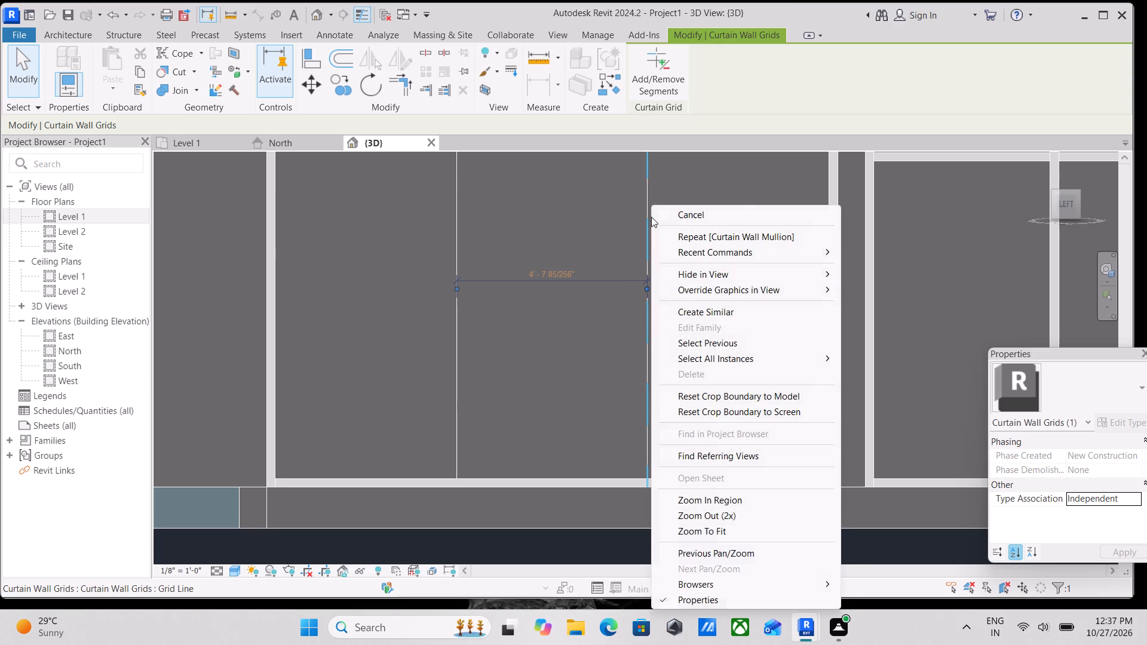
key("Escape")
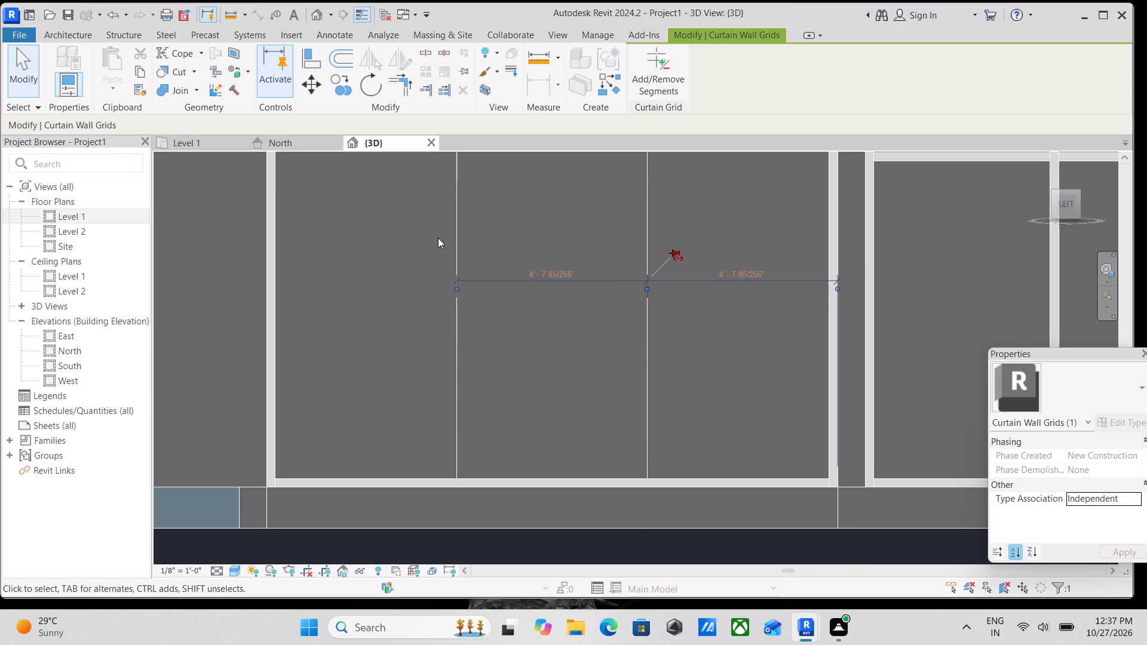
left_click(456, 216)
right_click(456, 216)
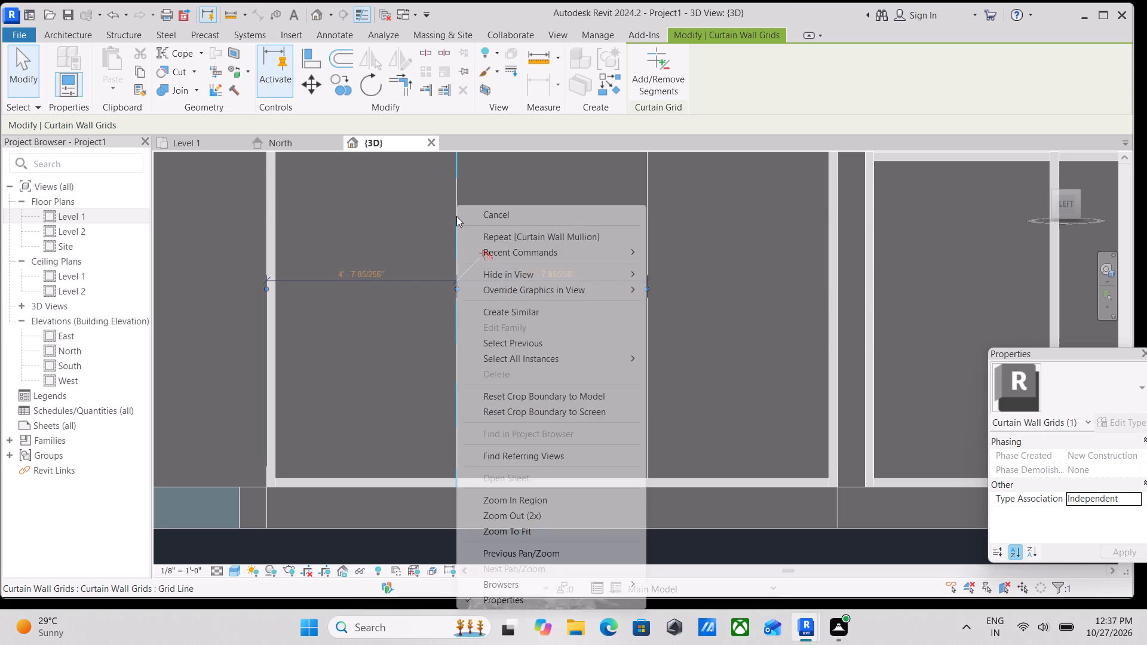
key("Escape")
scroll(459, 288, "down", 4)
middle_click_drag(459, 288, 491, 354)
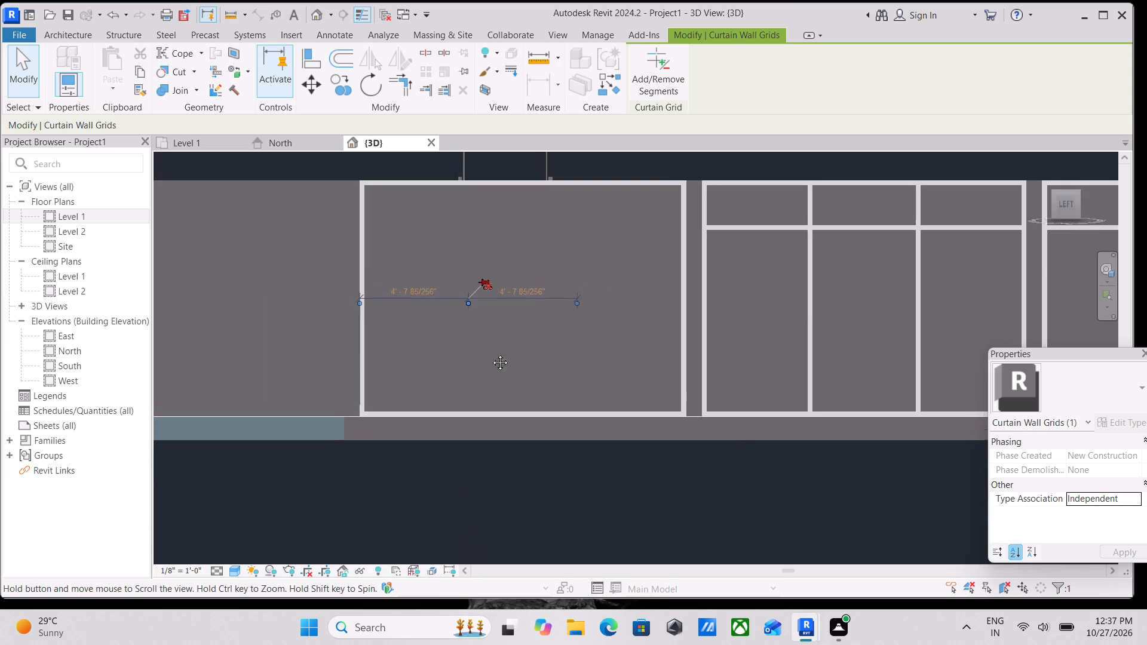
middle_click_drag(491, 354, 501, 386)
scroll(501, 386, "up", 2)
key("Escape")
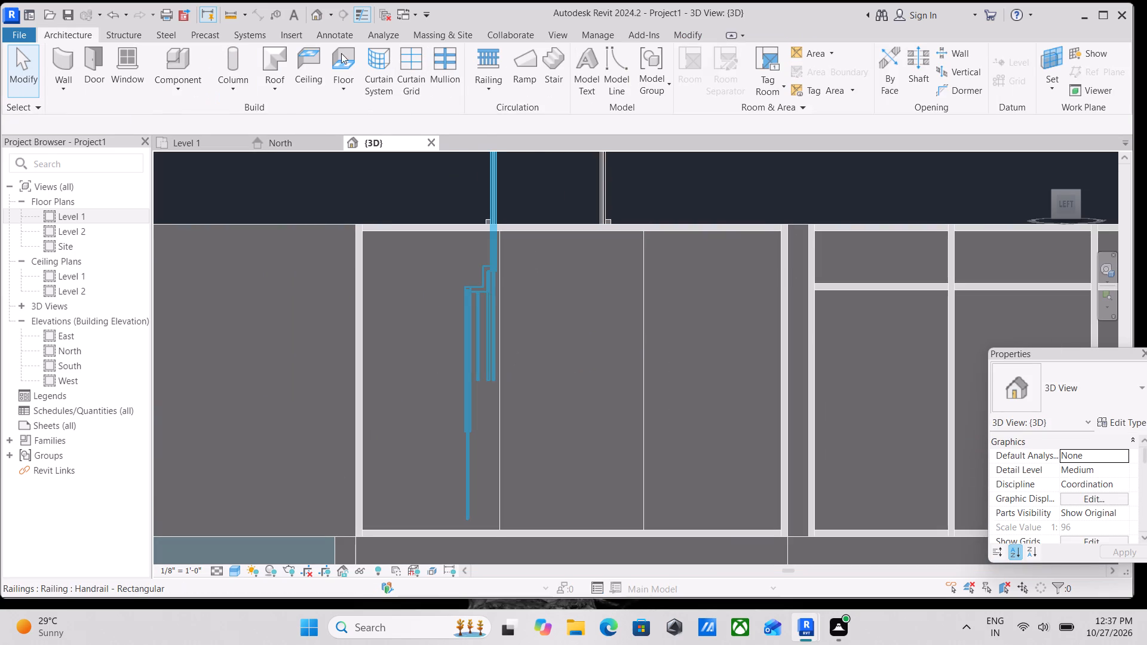
Add two horizontal curtain grid lines across the lawn-side curtain wall, one 3'-4" above its base and one 3'-4" below its top.
left_click(77, 35)
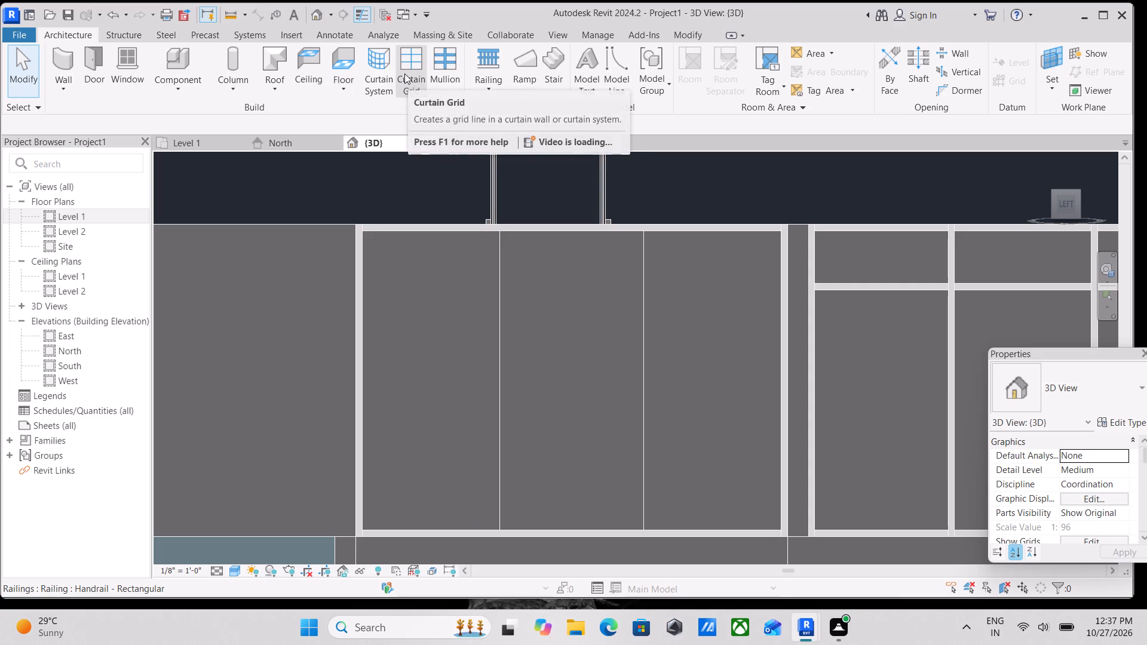
left_click_drag(404, 73, 394, 63)
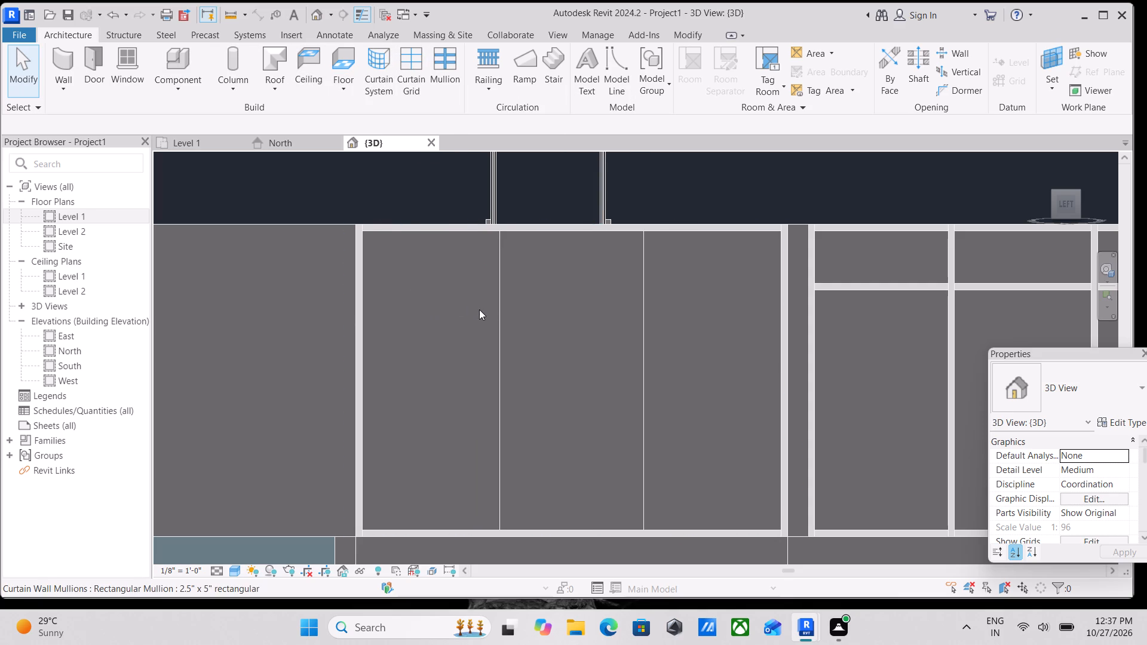
scroll(568, 308, "down", 1)
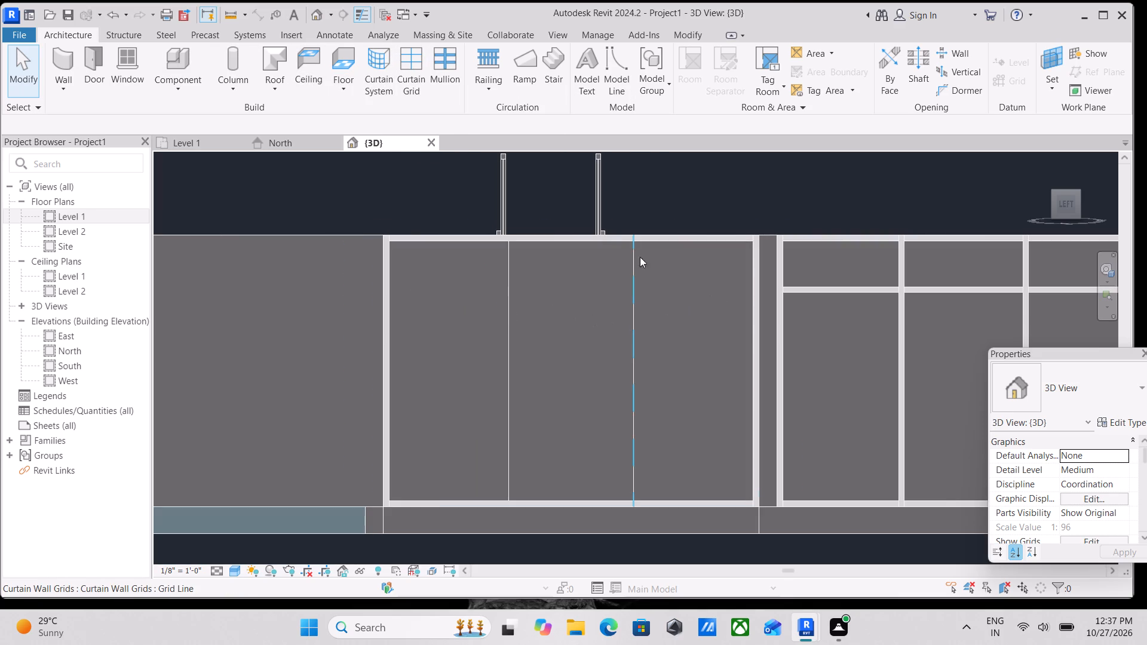
left_click(422, 77)
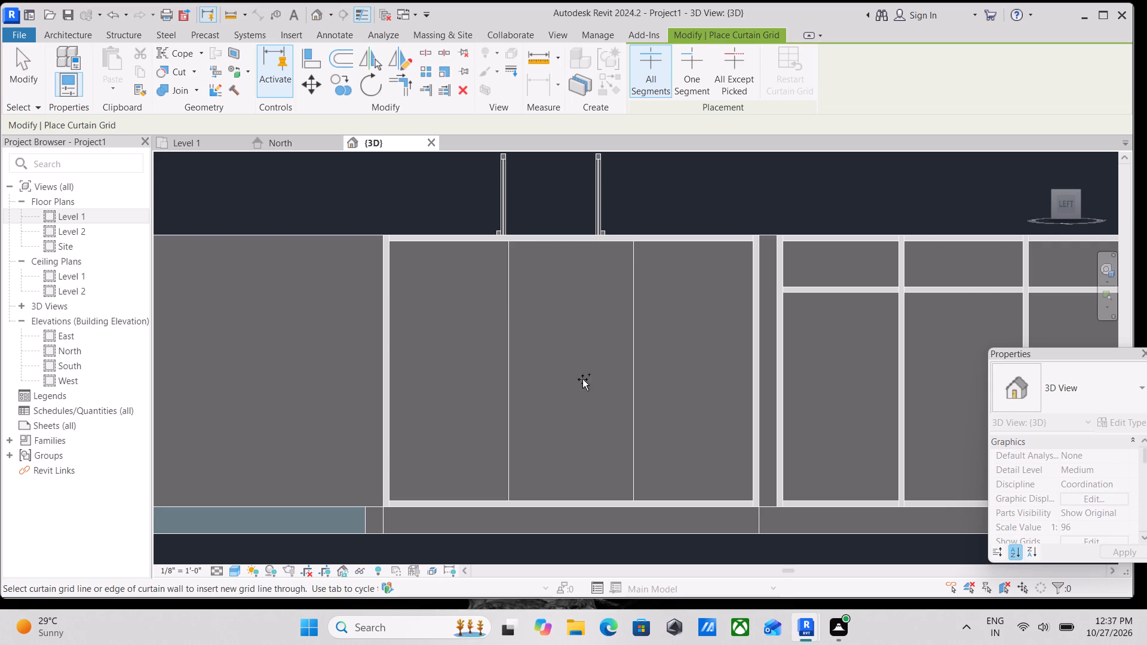
scroll(627, 366, "down", 2)
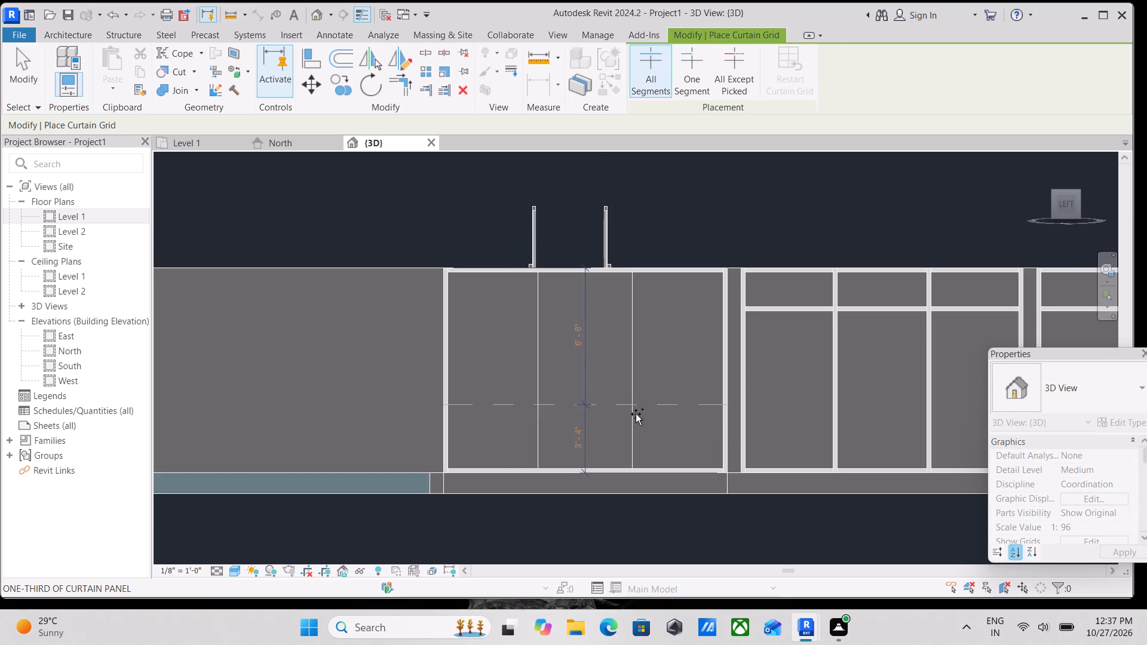
left_click(636, 414)
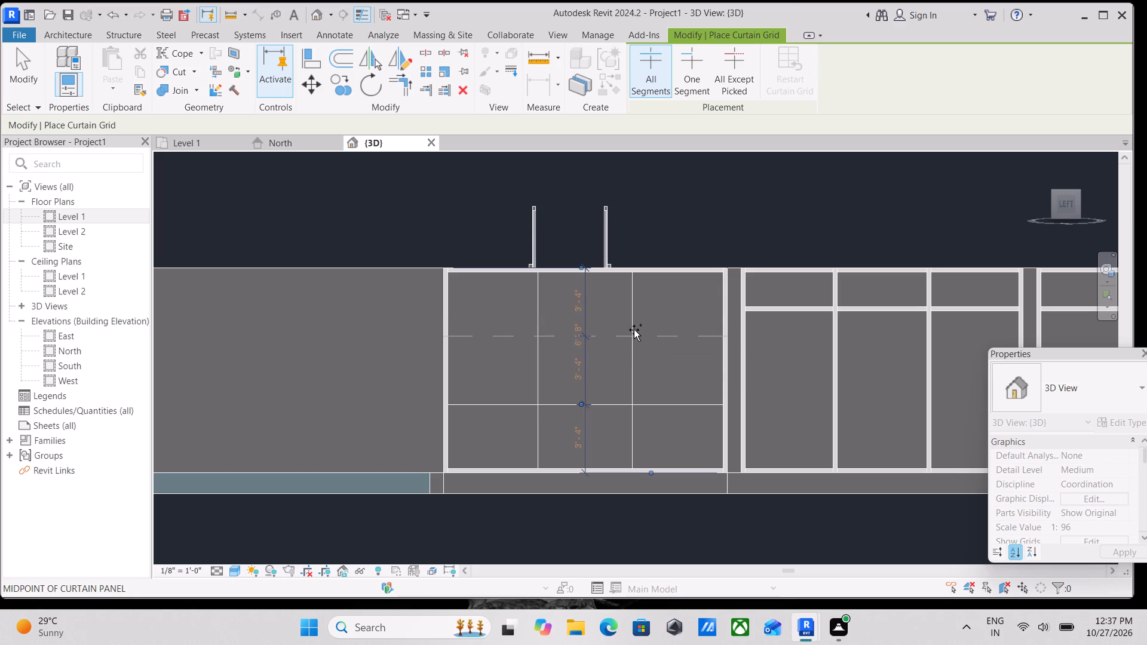
left_click(634, 330)
scroll(674, 328, "down", 2)
middle_click_drag(665, 327, 628, 316)
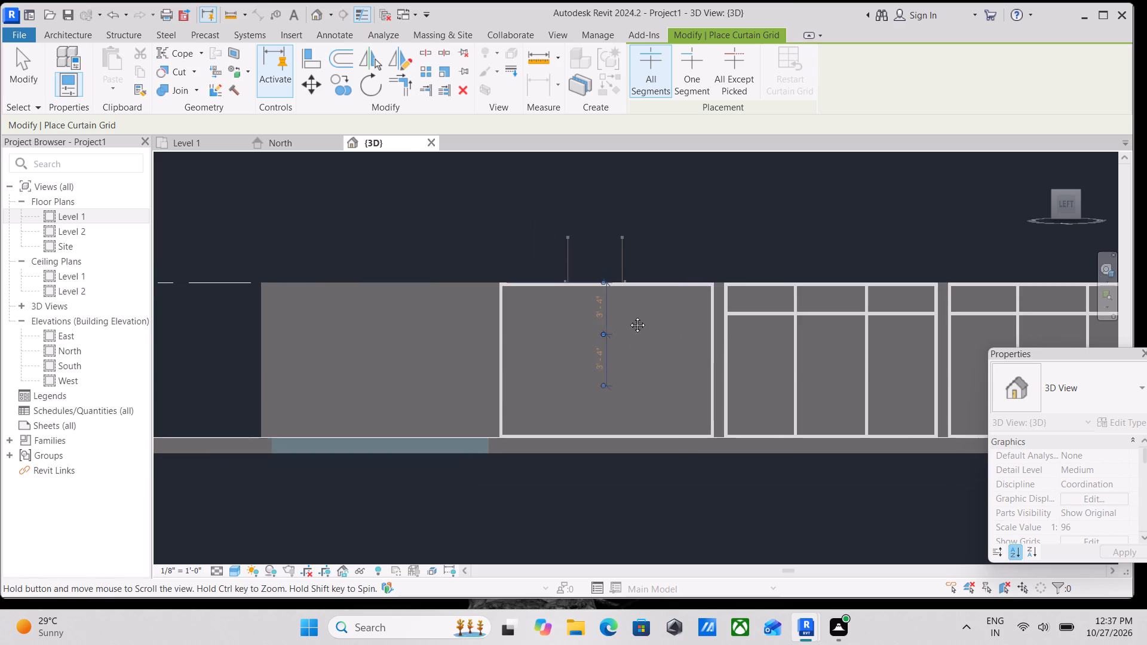
middle_click_drag(628, 316, 486, 303)
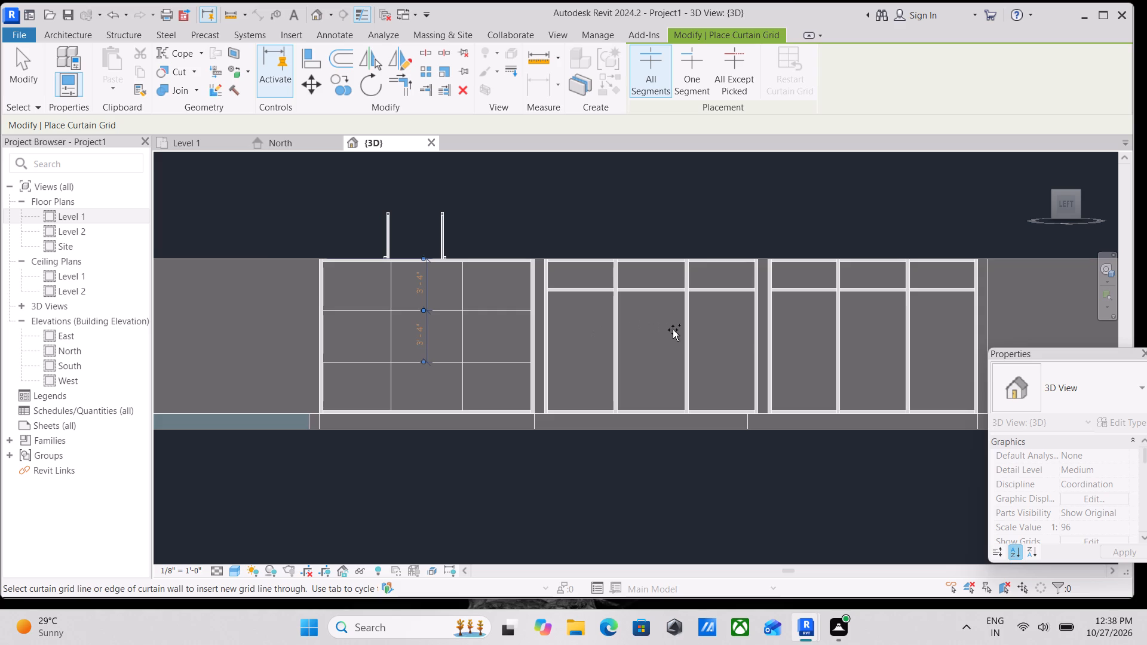
Place 2.5" x 5" rectangular mullions on all interior grid lines of the lawn-side curtain wall.
scroll(673, 330, "up", 2)
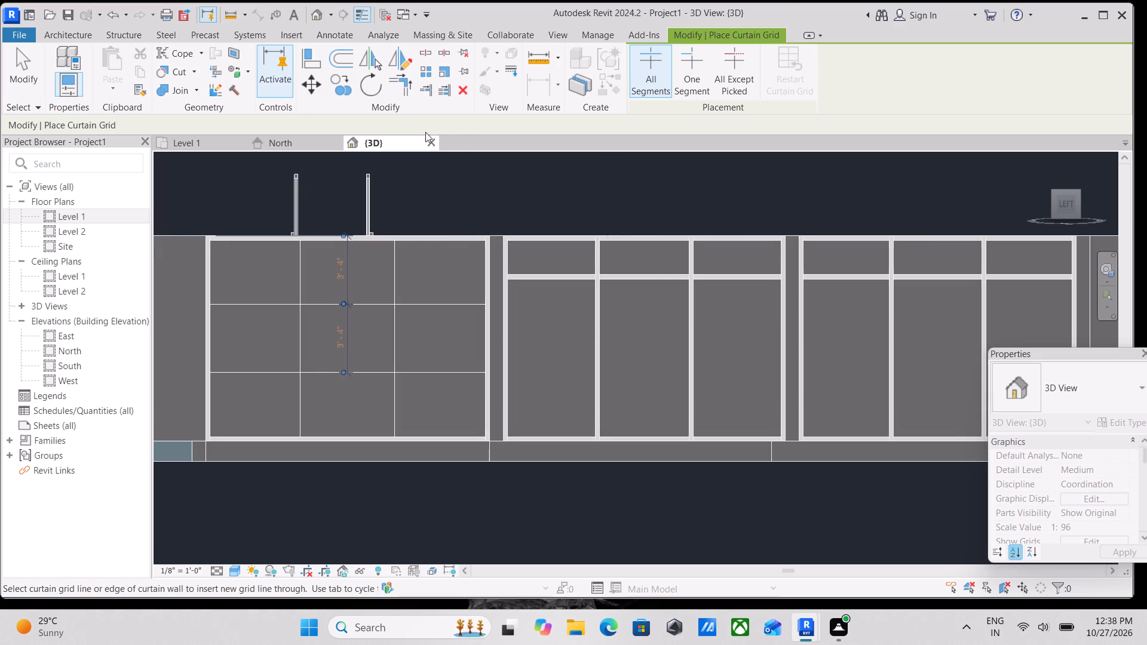
left_click(66, 38)
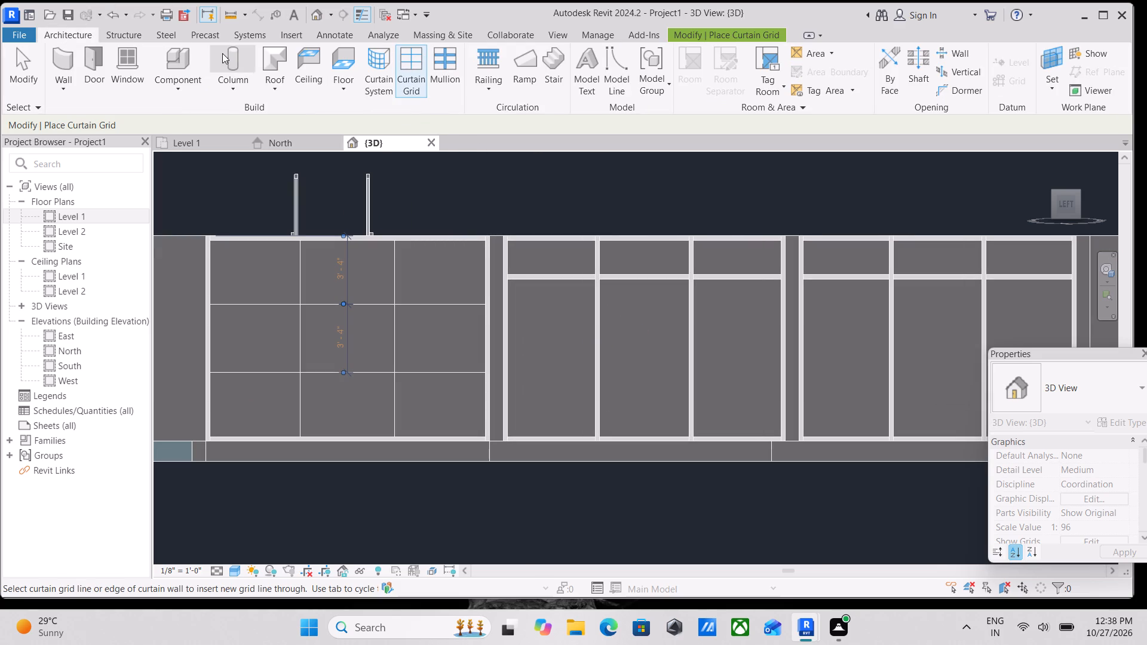
left_click(441, 63)
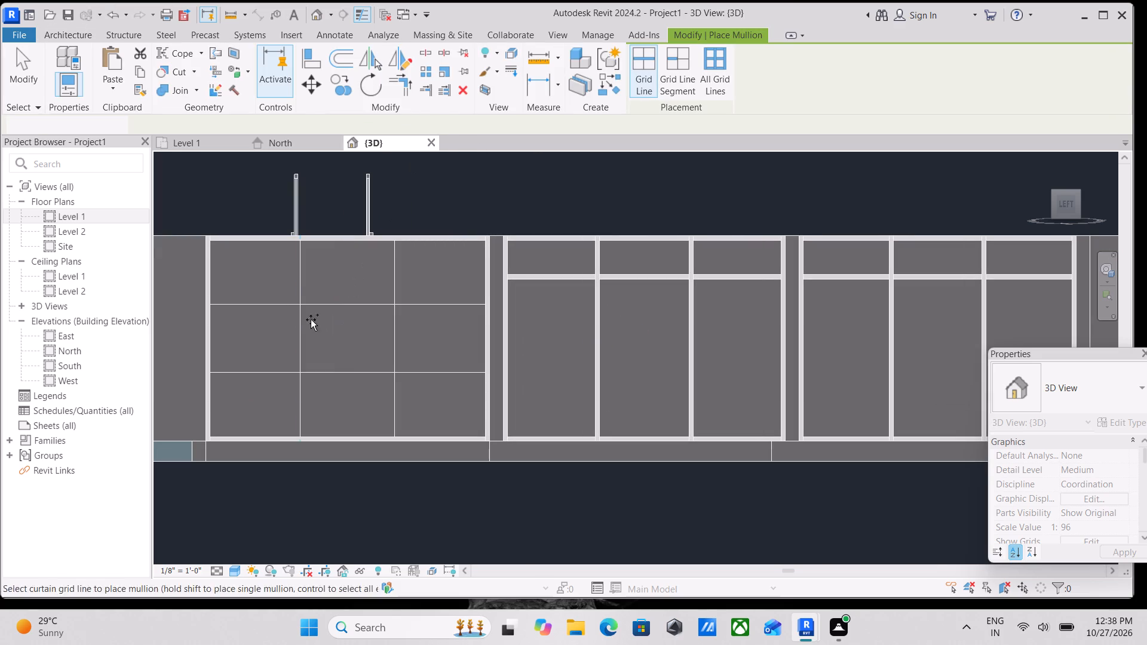
left_click(303, 302)
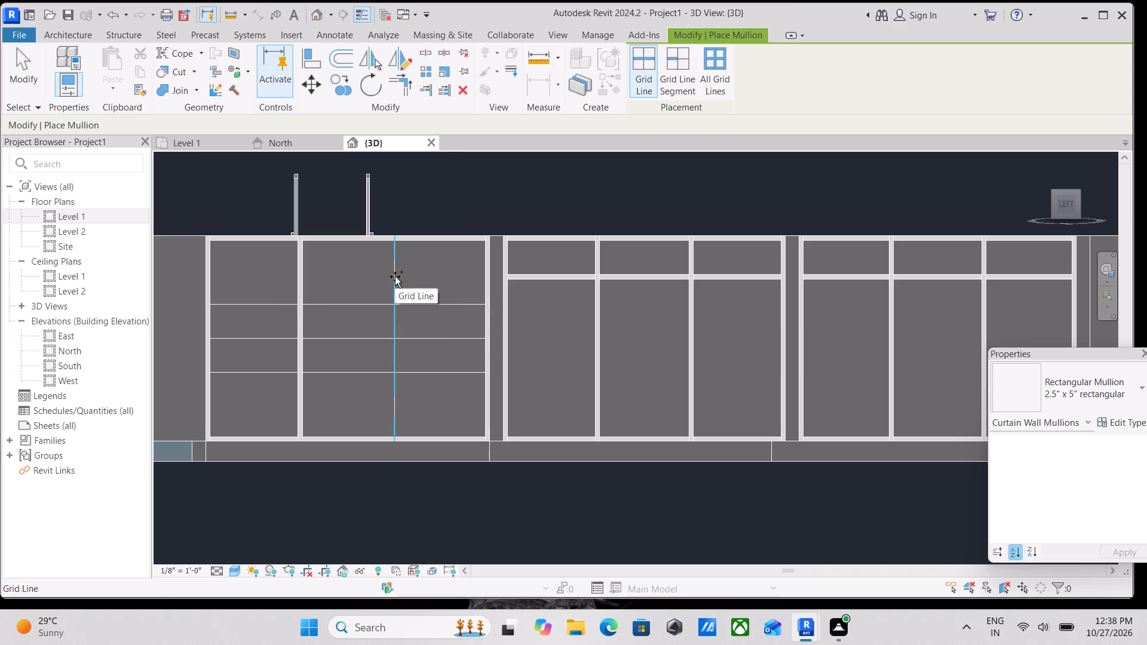
left_click(718, 46)
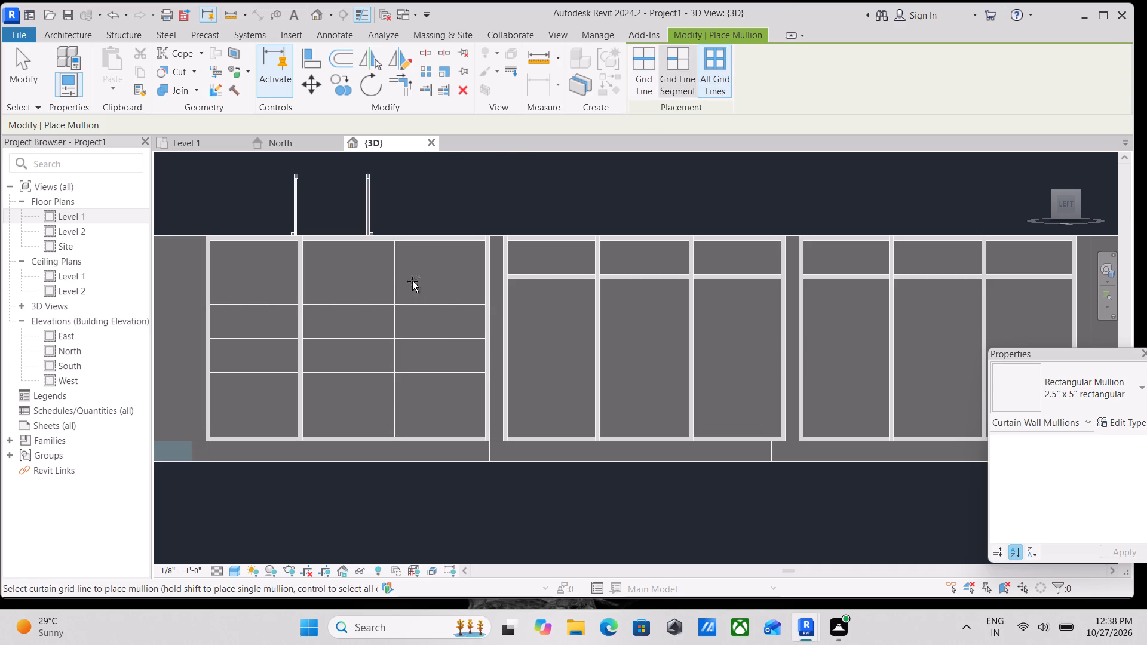
left_click(397, 322)
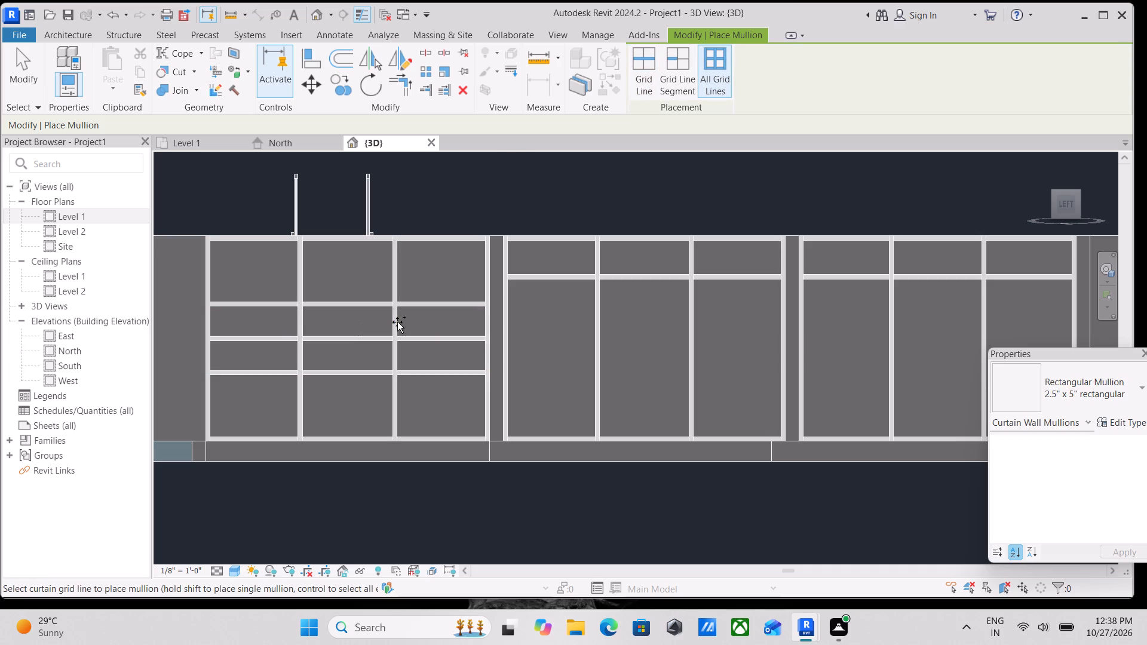
scroll(425, 303, "down", 2)
middle_click_drag(425, 303, 443, 330)
key("Escape")
scroll(475, 354, "up", 2)
key("Escape")
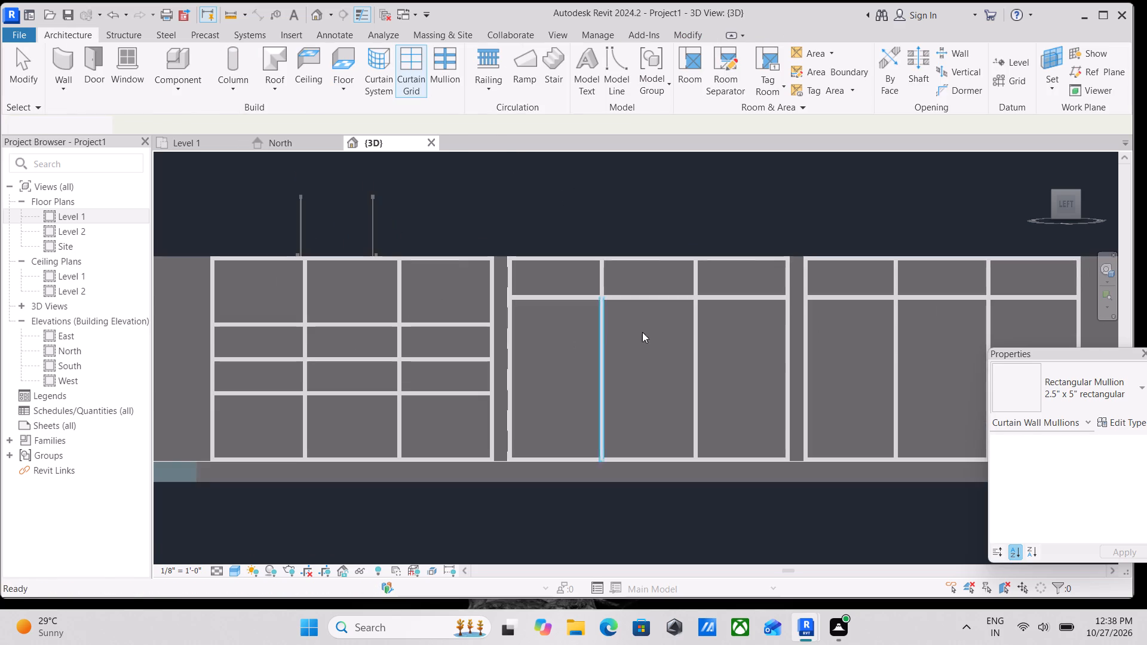
key("Escape")
scroll(659, 325, "down", 4)
key("Escape")
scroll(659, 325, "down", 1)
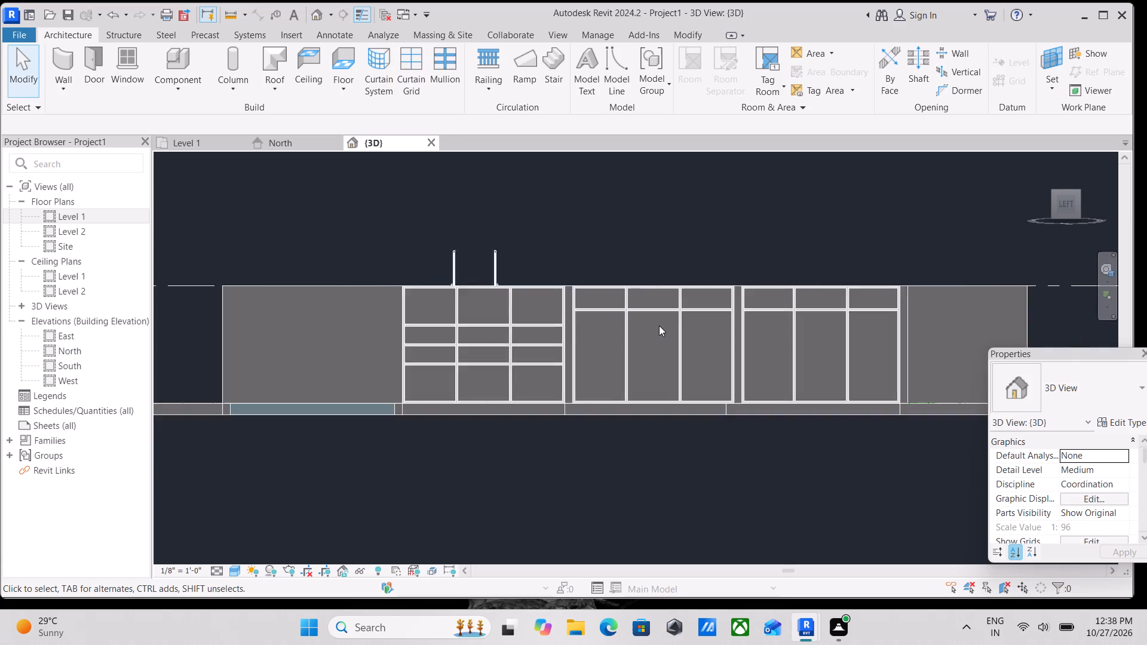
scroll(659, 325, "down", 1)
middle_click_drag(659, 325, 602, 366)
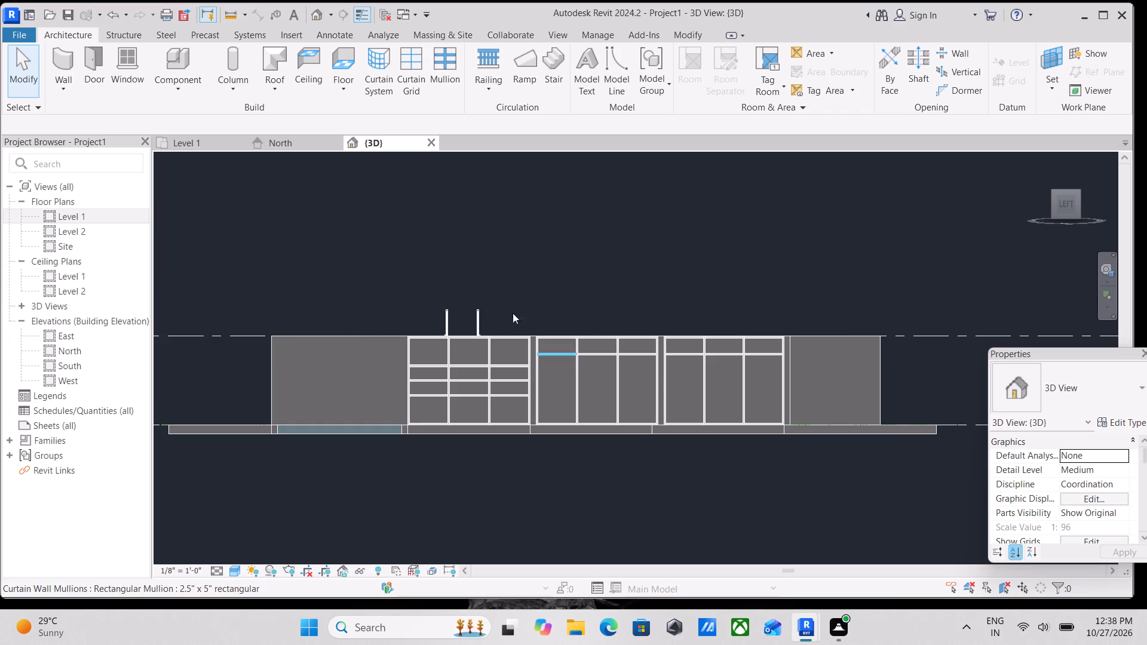
Unpin and delete the three horizontal mullions along the upper grid line of the middle curtain wall.
scroll(627, 371, "up", 3)
scroll(535, 386, "up", 7)
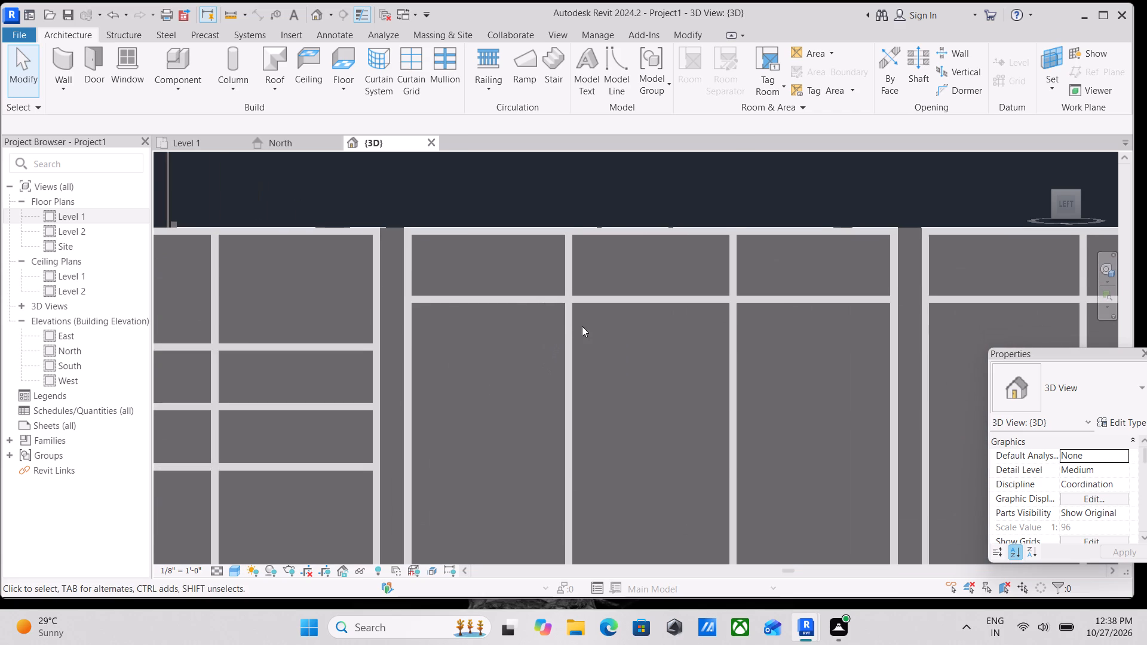
key("Escape")
left_click(646, 293)
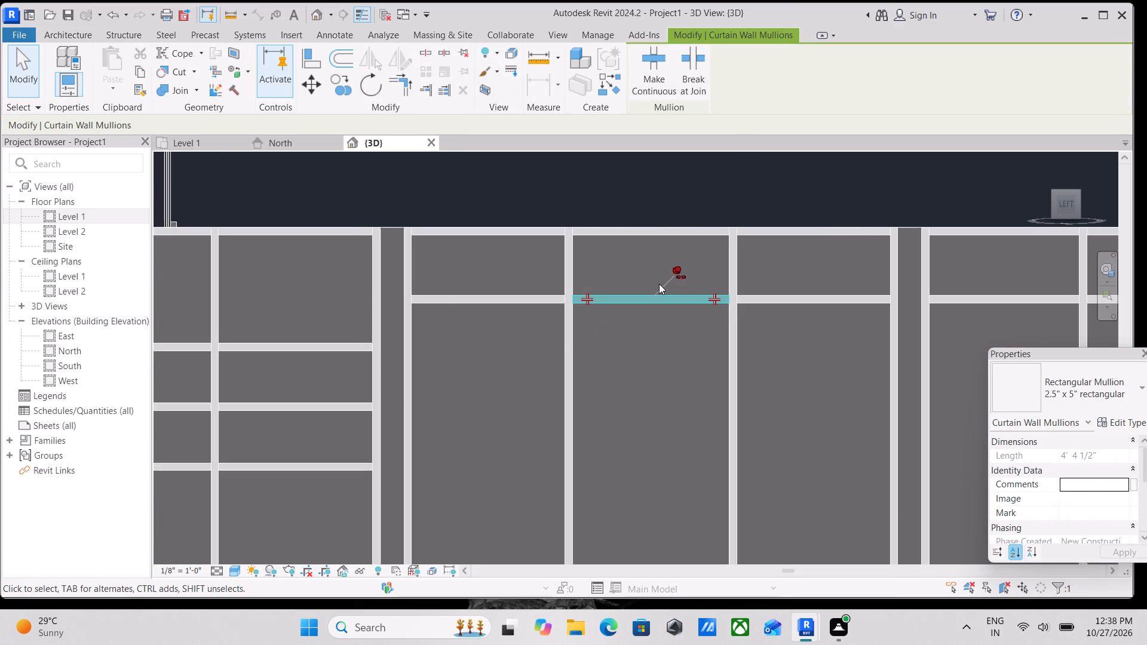
left_click(670, 275)
right_click(670, 275)
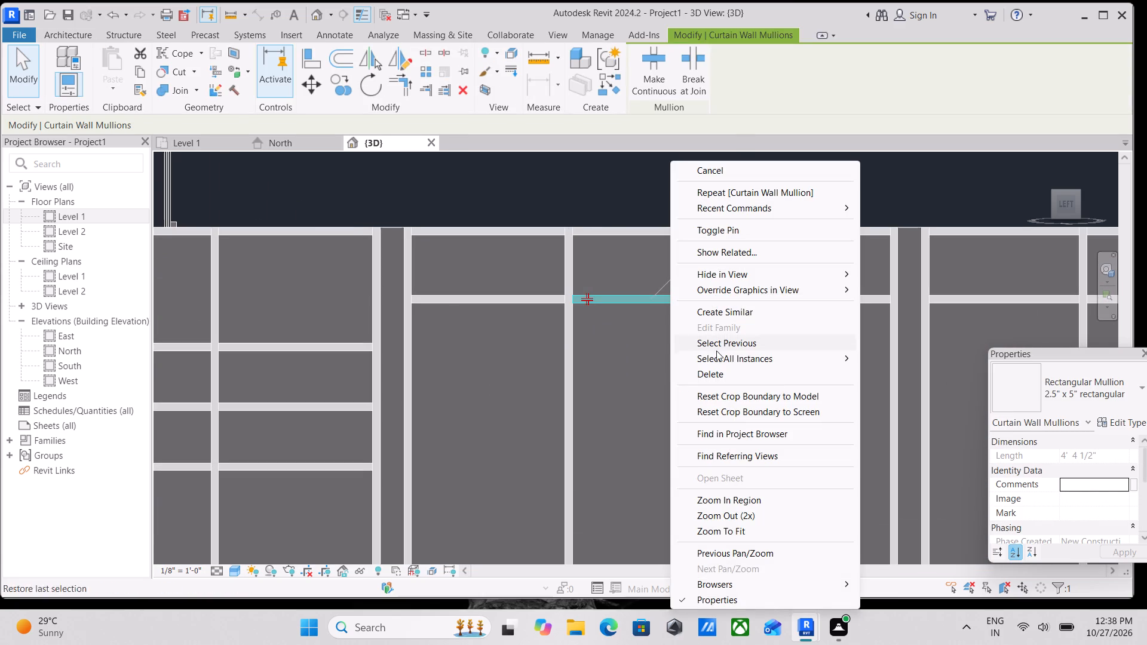
left_click(719, 373)
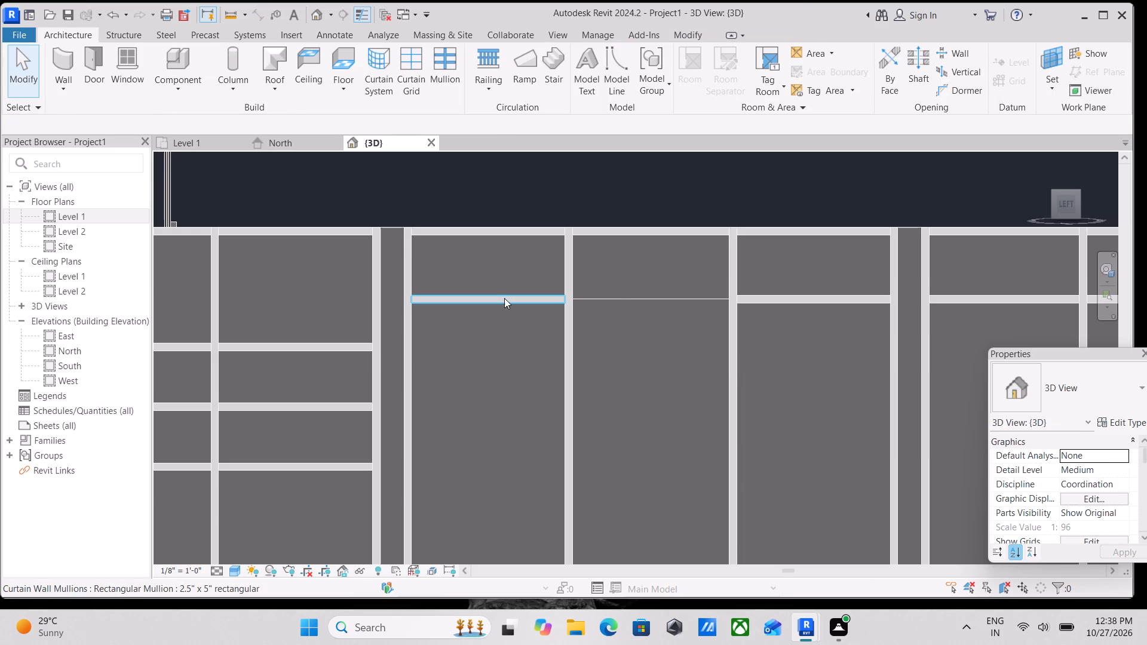
left_click(504, 298)
left_click(513, 274)
right_click(513, 273)
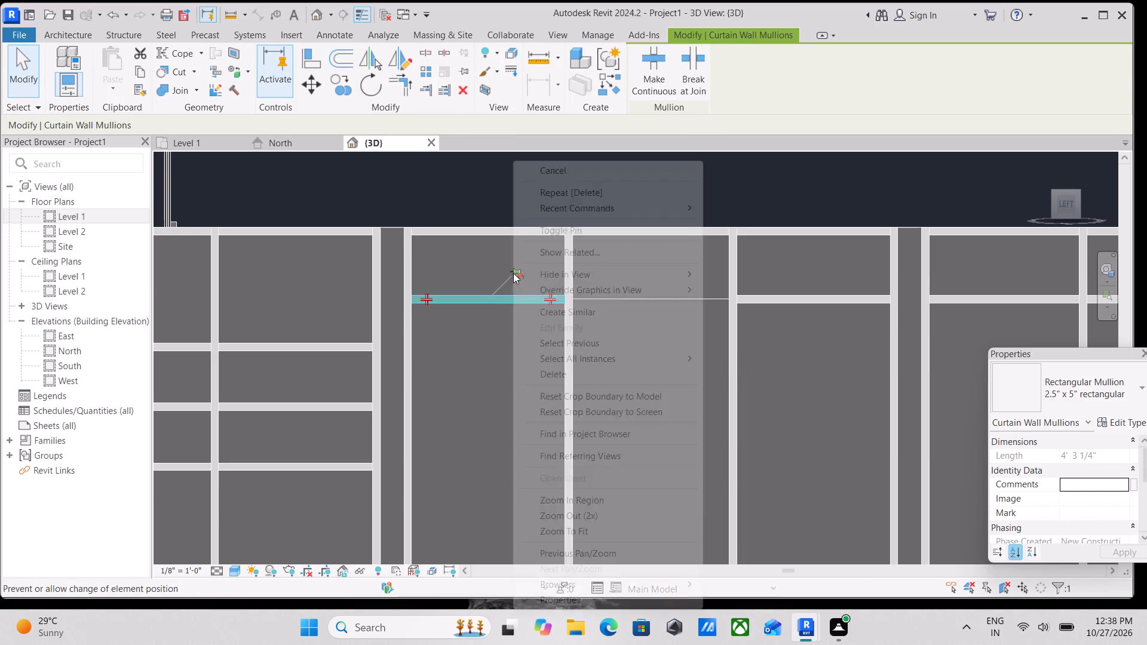
left_click(564, 381)
scroll(582, 302, "down", 2)
middle_click_drag(582, 302, 528, 309)
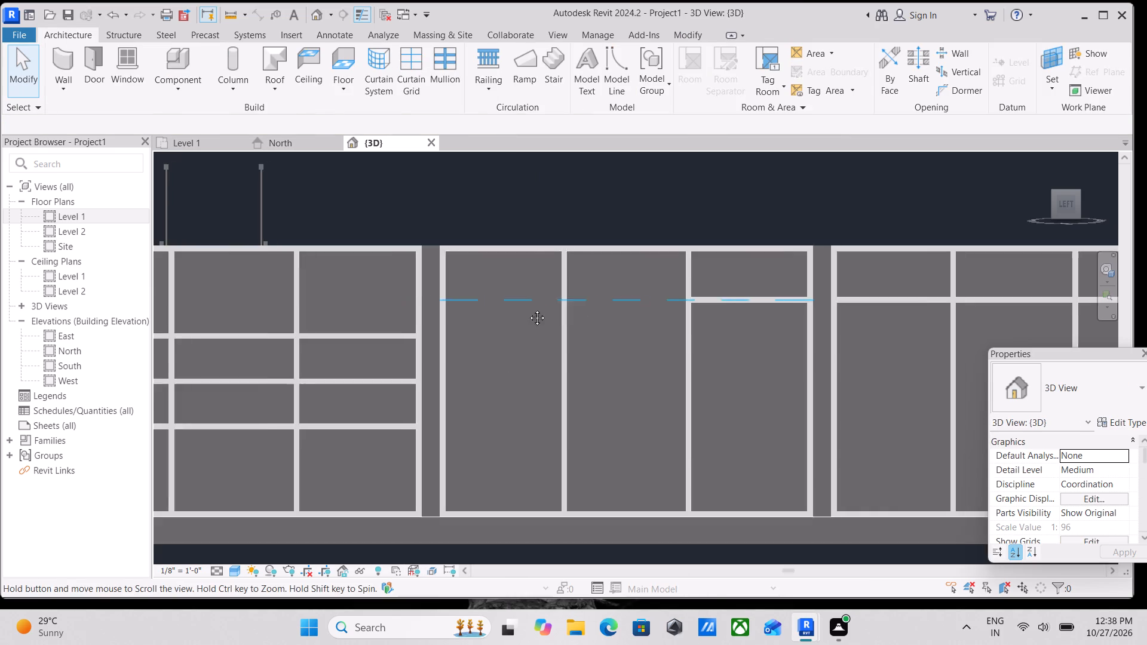
middle_click_drag(528, 309, 479, 311)
scroll(479, 311, "up", 1)
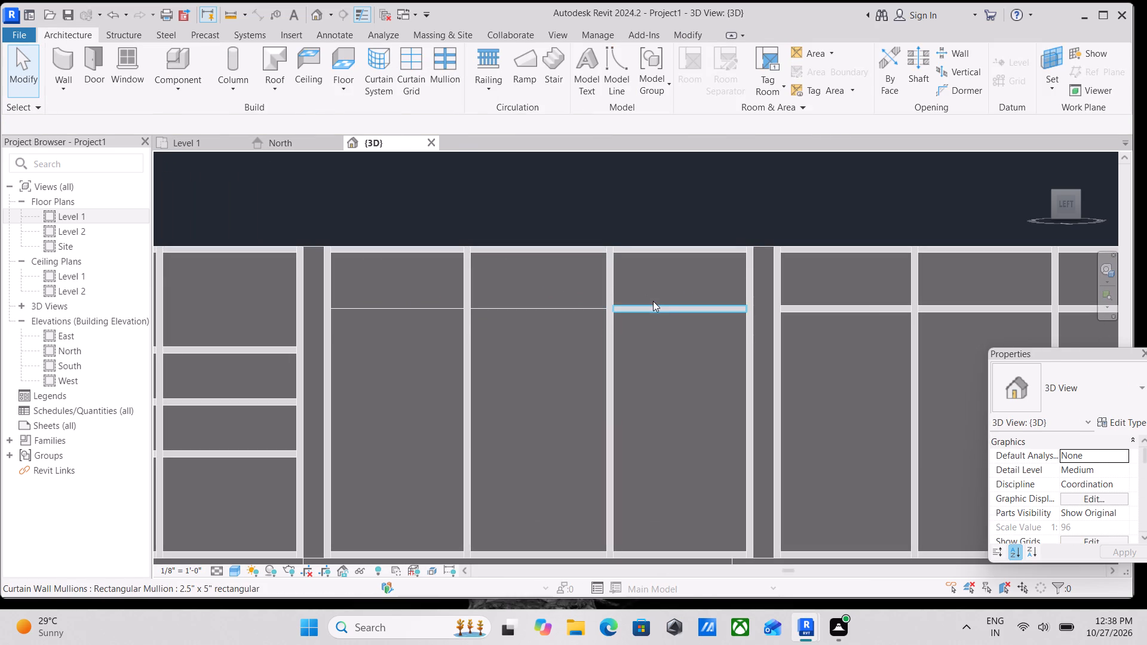
left_click(653, 303)
left_click(701, 280)
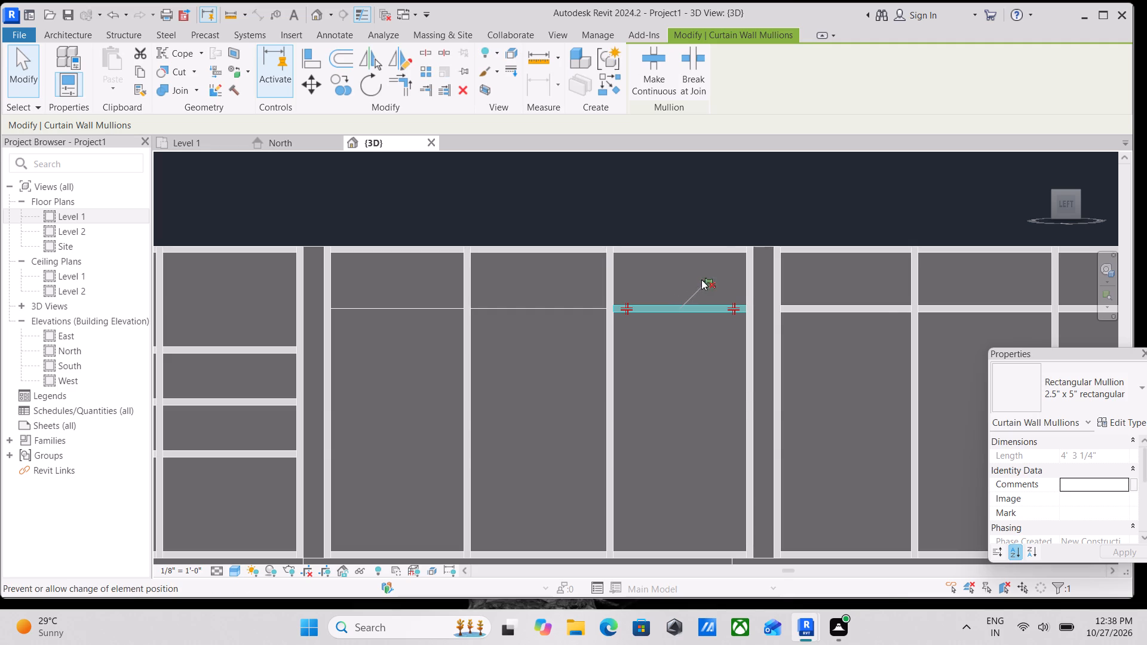
right_click(701, 280)
left_click(743, 368)
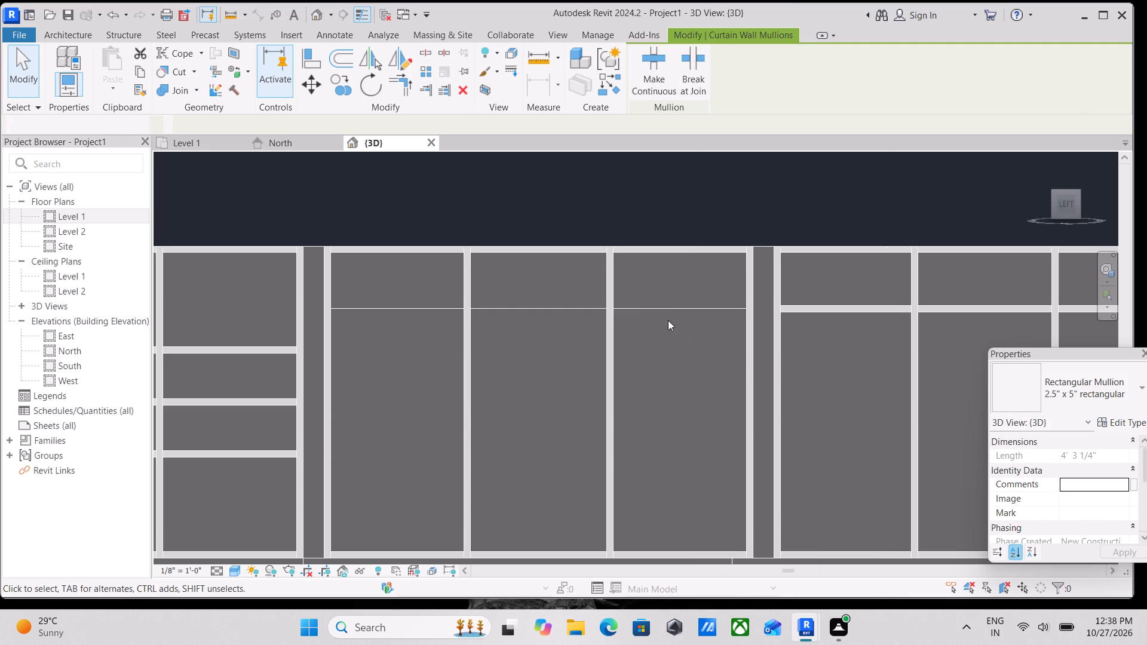
Unpin and delete the middle curtain wall's horizontal grid line, 2'-0" below its top.
left_click(648, 306)
left_click(566, 282)
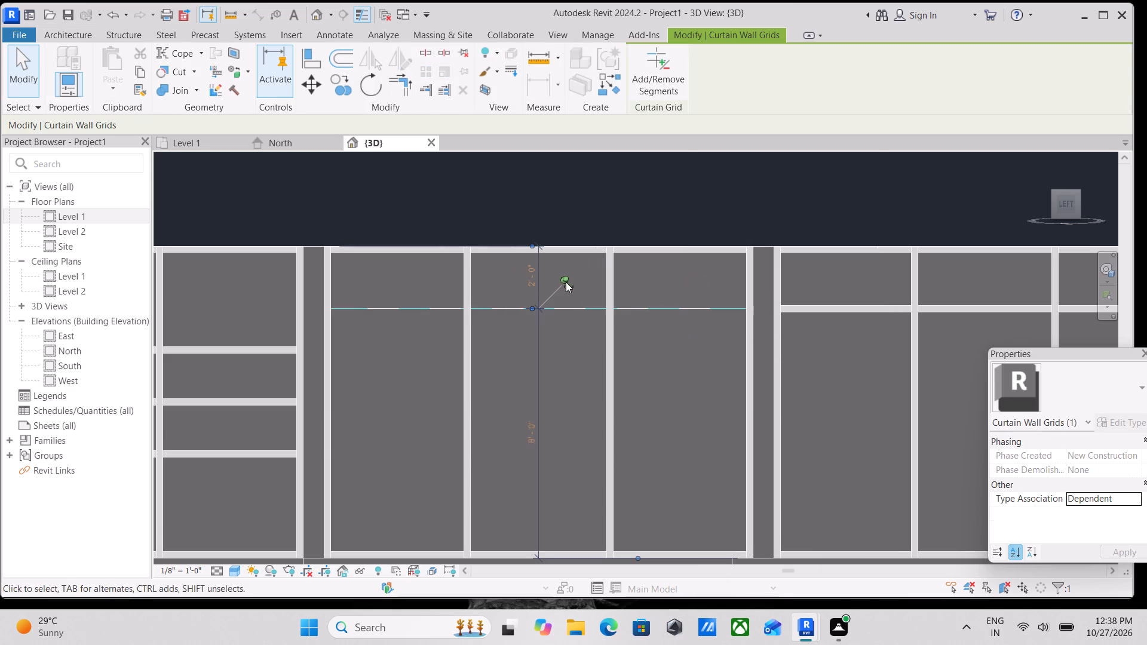
right_click(566, 282)
left_click(632, 376)
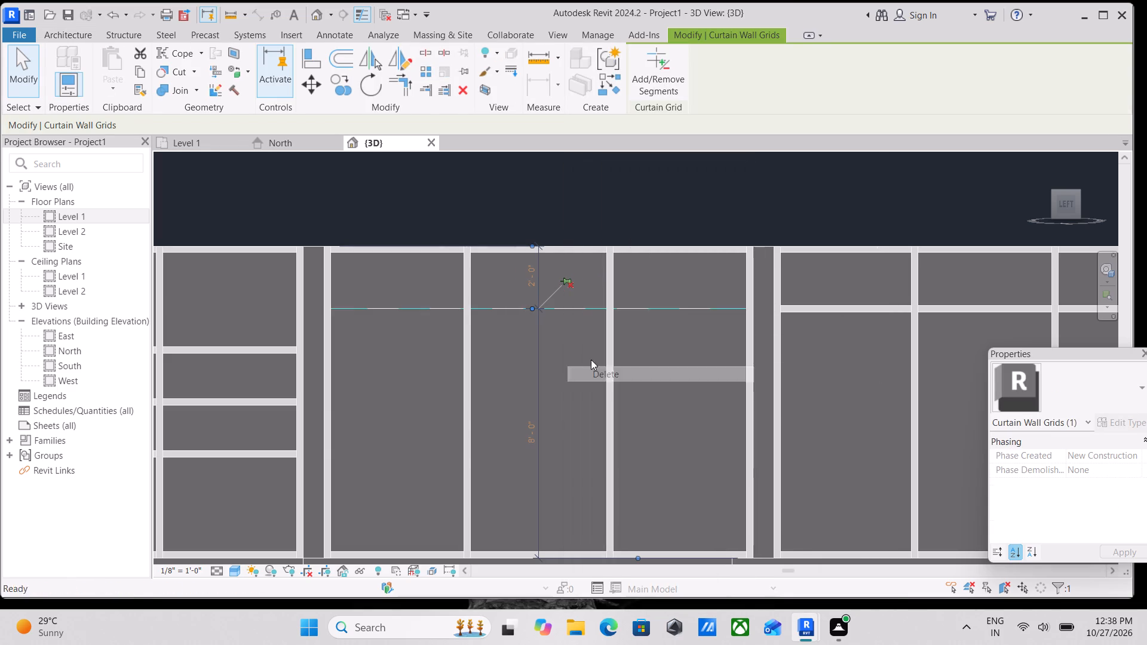
scroll(492, 306, "down", 4)
middle_click_drag(492, 306, 501, 310)
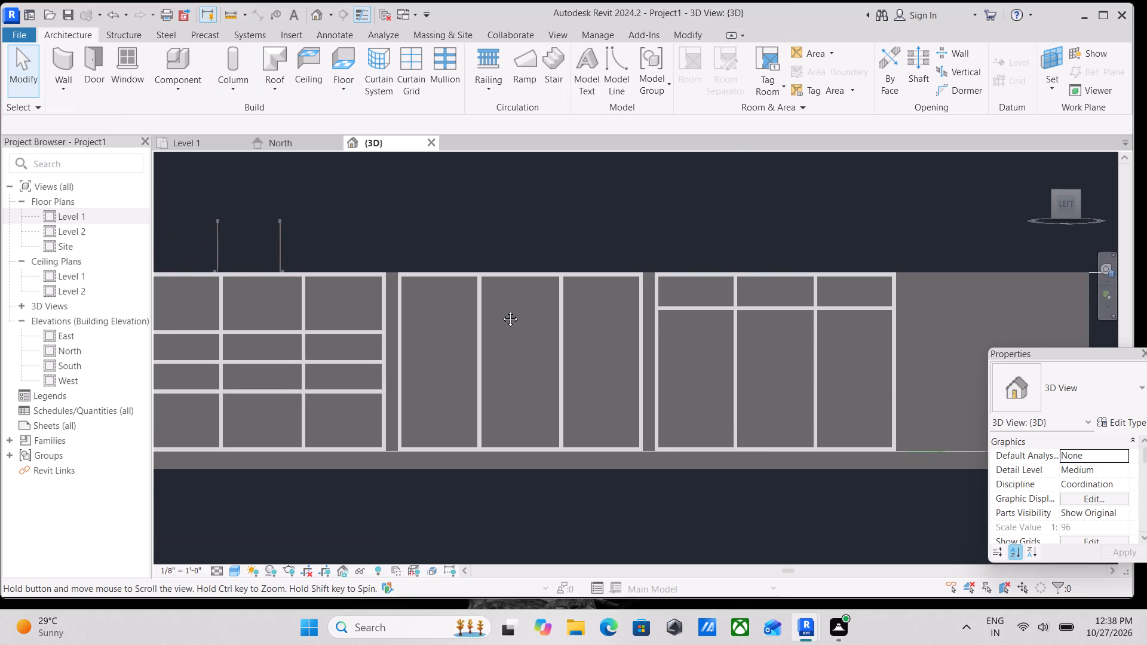
middle_click_drag(501, 310, 535, 325)
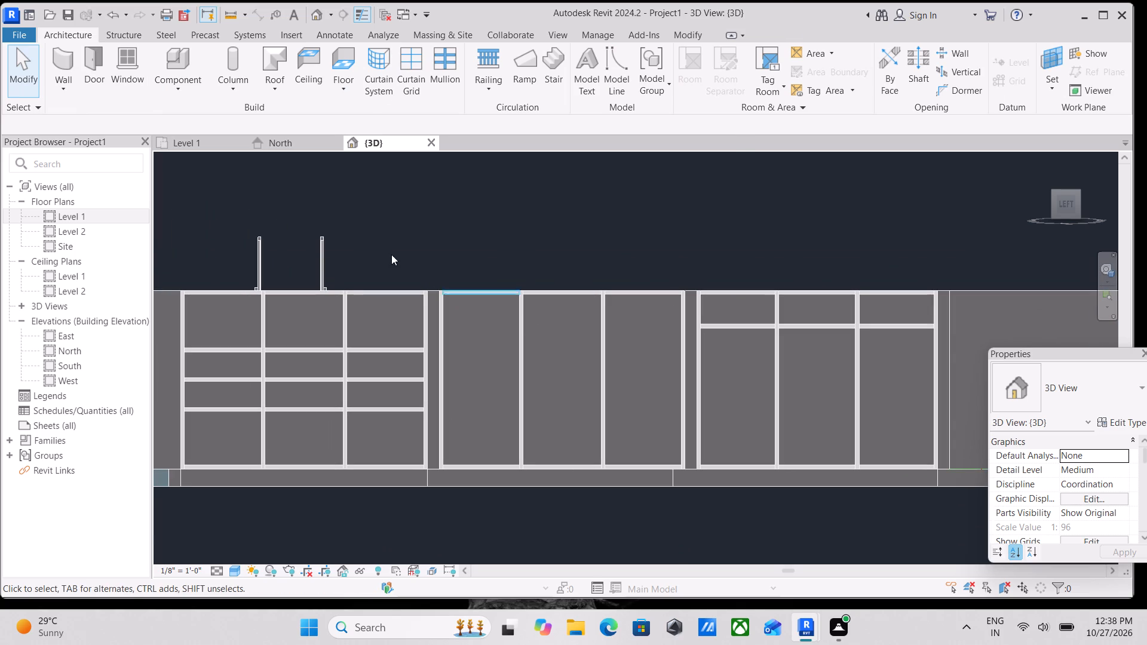
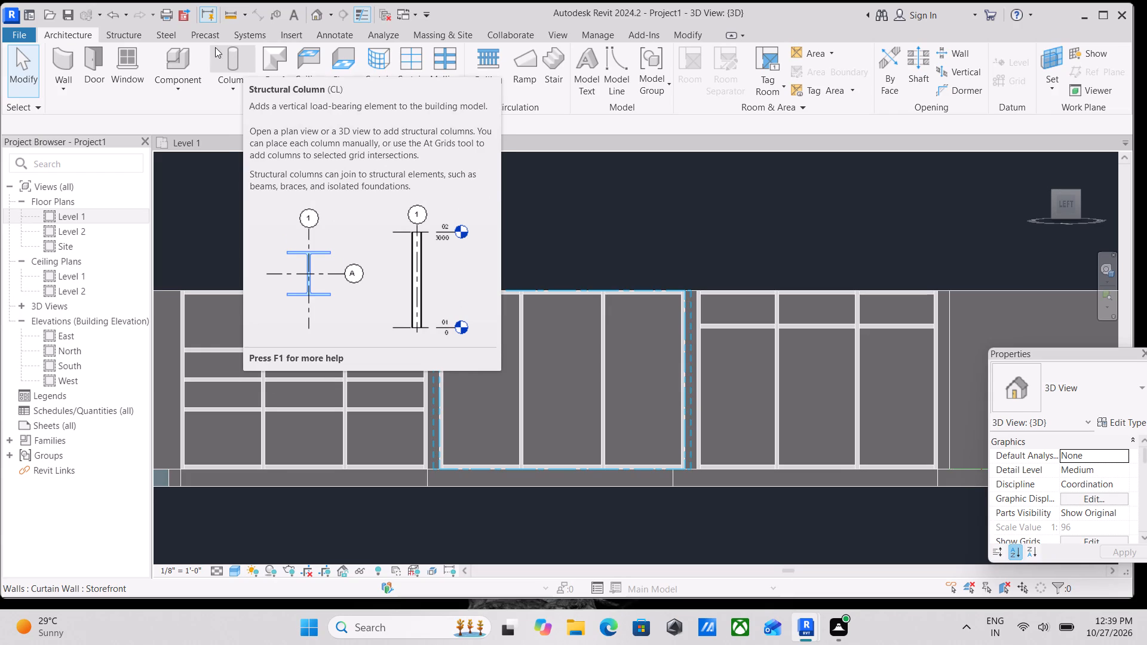
Add three horizontal grid lines to the middle curtain wall: 3'-4" above its base, 3'-4" below its top, and midway between them.
scroll(216, 13, "up", 2)
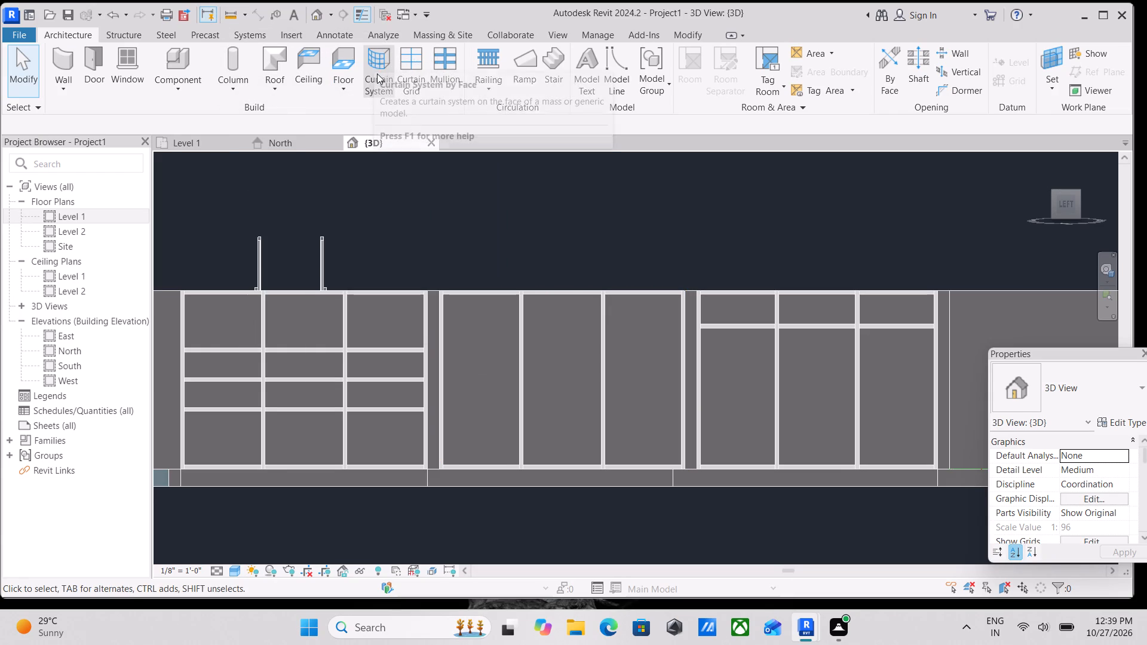
left_click(403, 78)
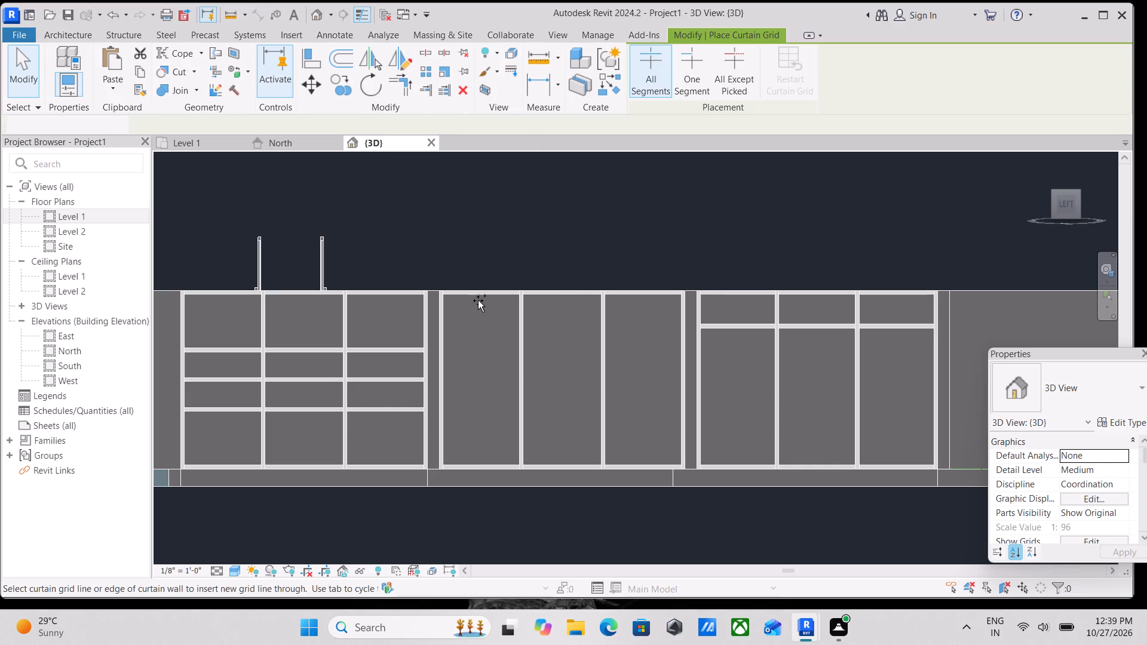
left_click(595, 413)
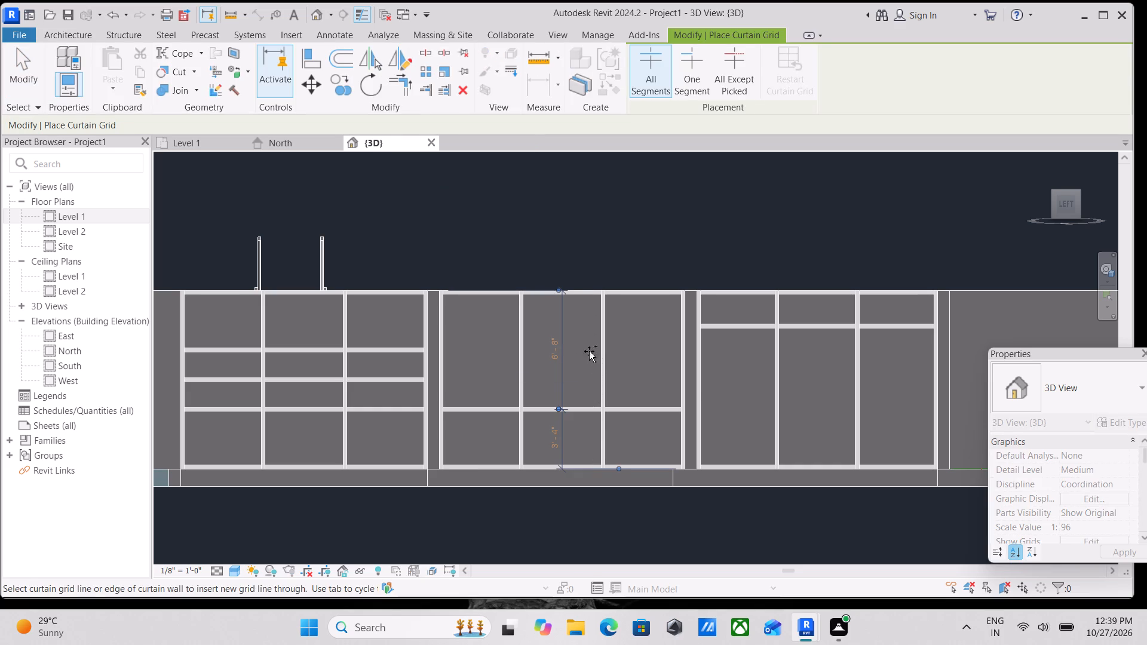
left_click(518, 355)
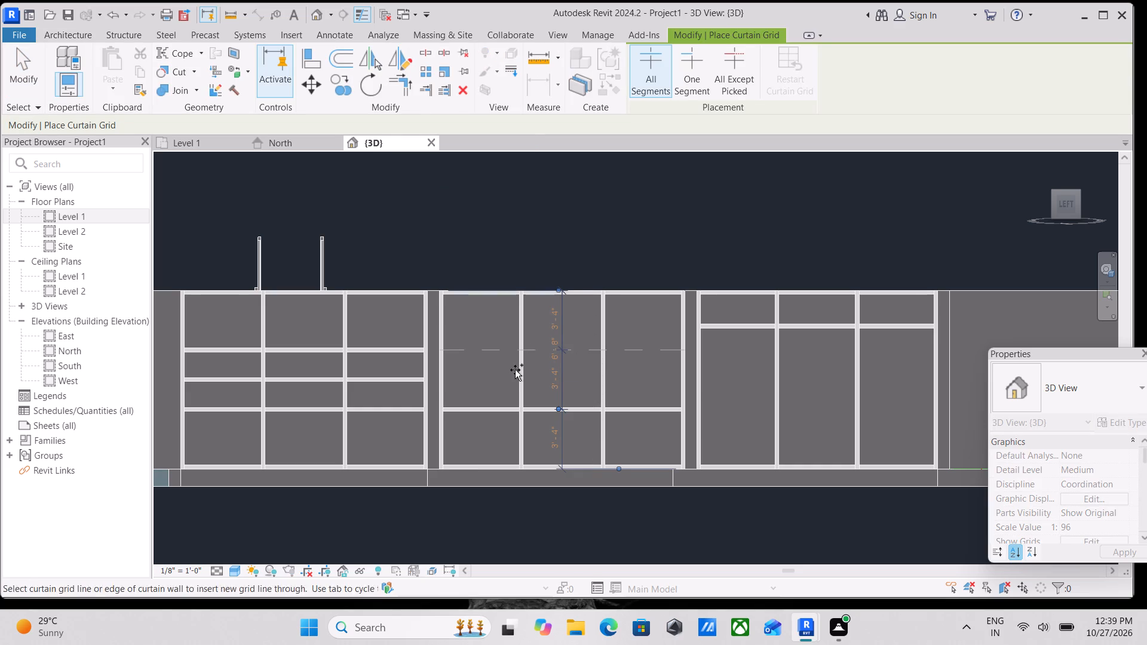
left_click(514, 383)
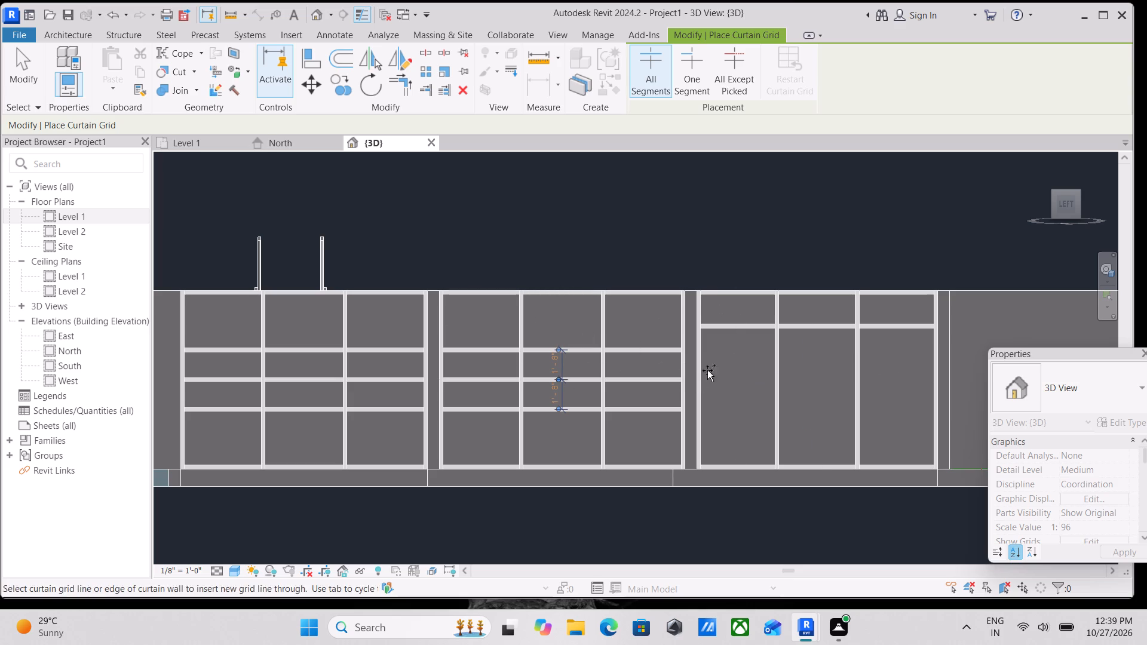
key("Escape")
key("Escape")
scroll(783, 349, "up", 2)
key("Escape")
Unpin and delete the last curtain wall's upper horizontal mullions in its middle bay and the bay nearest the middle curtain wall.
middle_click_drag(642, 294, 597, 304)
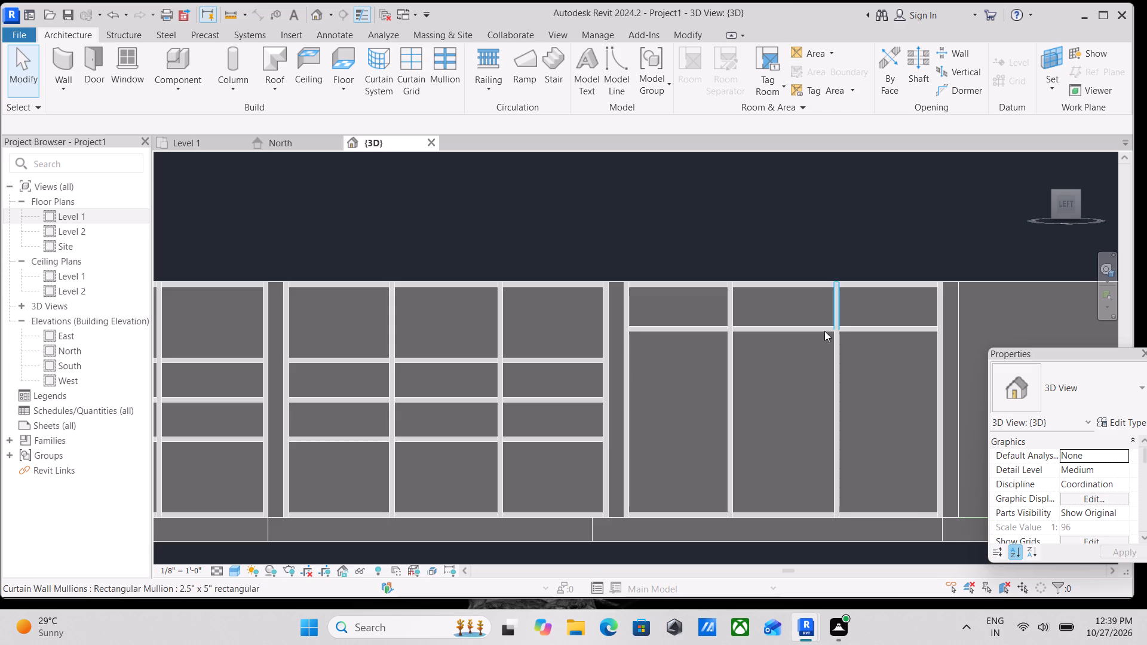
left_click(774, 333)
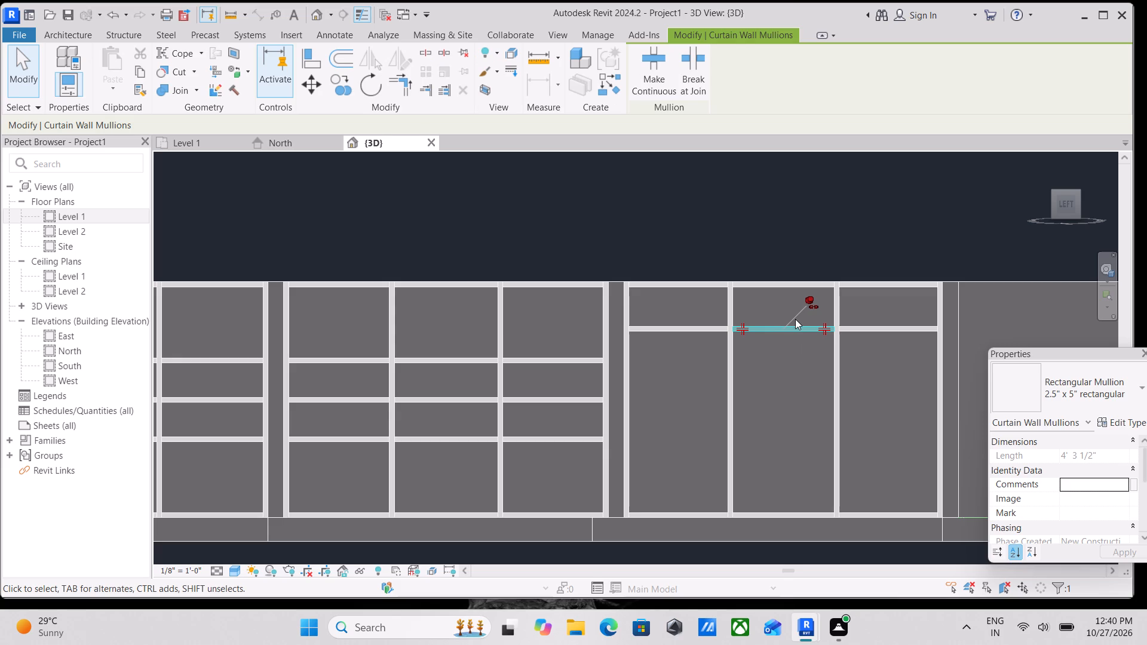
scroll(799, 319, "up", 2)
left_click(809, 300)
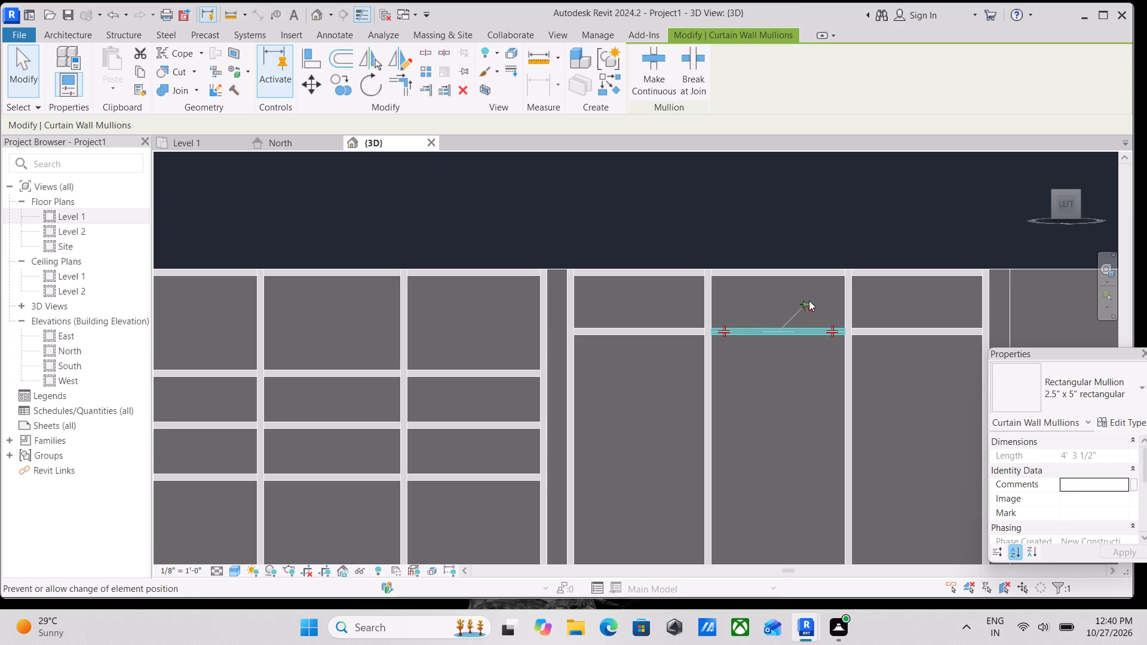
right_click(809, 300)
left_click(875, 374)
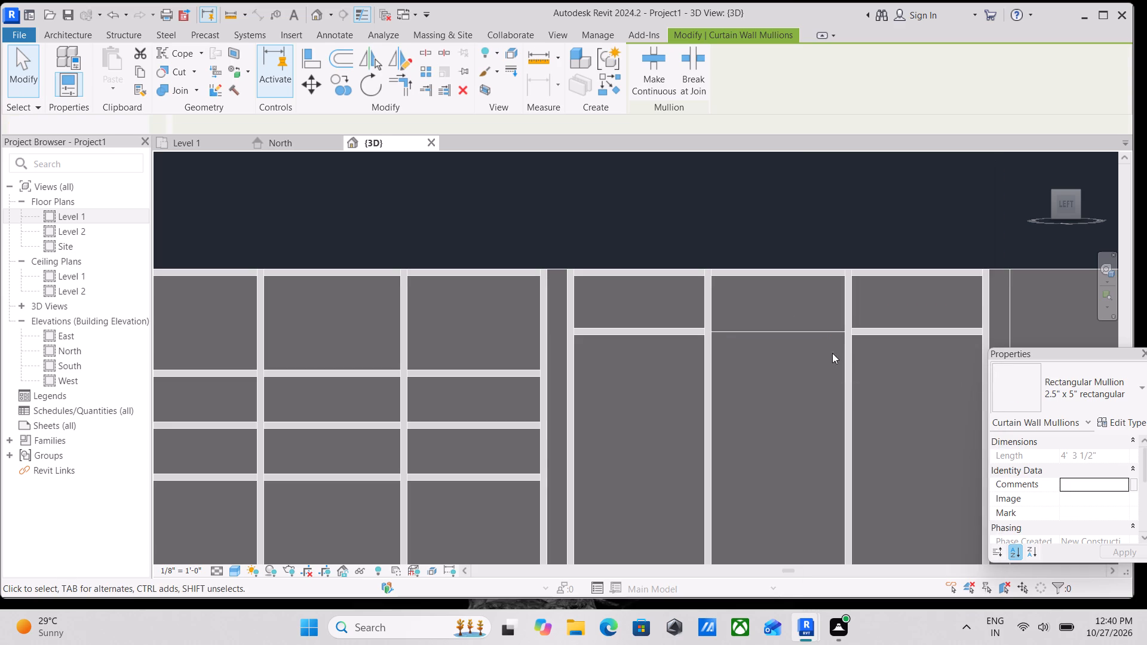
left_click(657, 334)
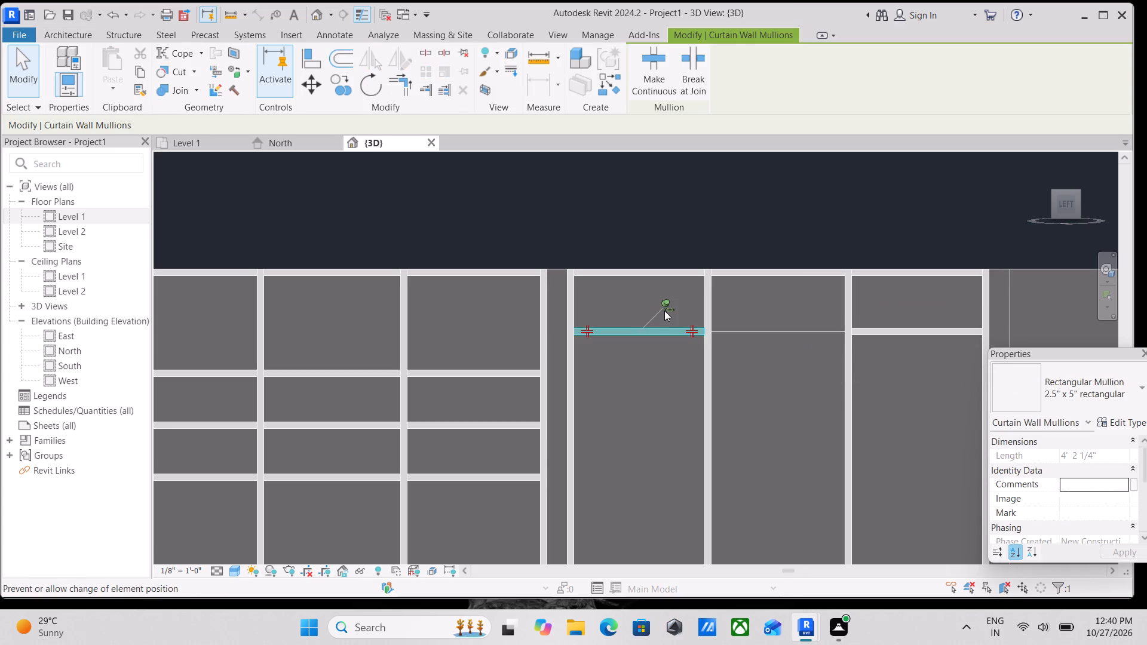
left_click(664, 311)
right_click(655, 333)
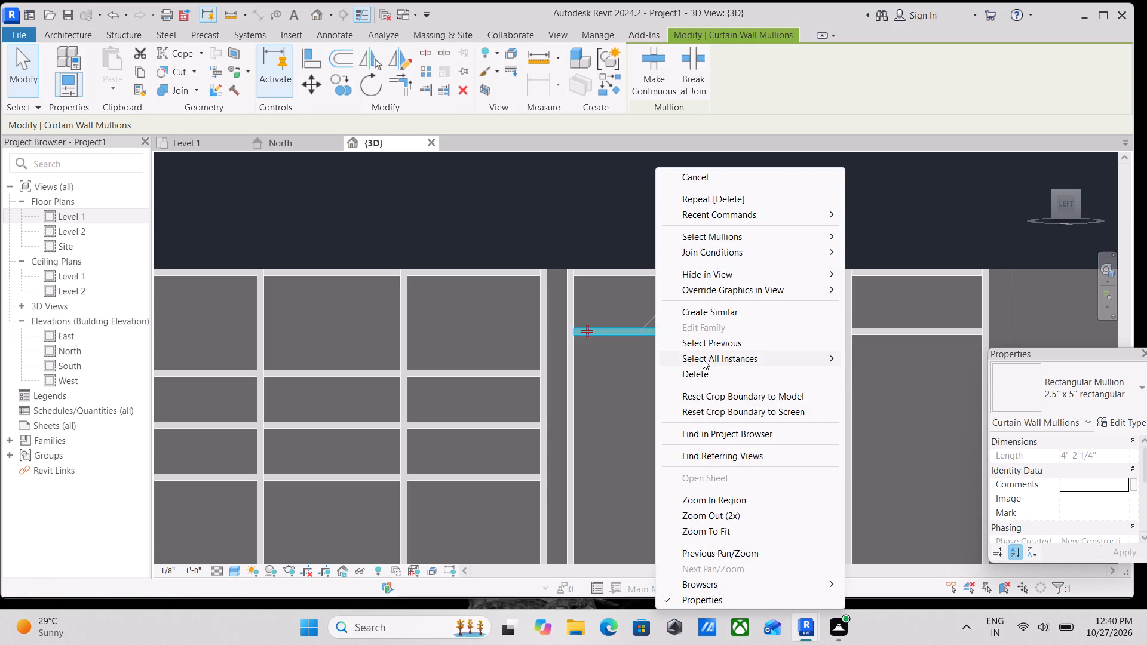
left_click(717, 377)
Unpin and delete the last curtain wall's horizontal grid line, 2'-0" below its top.
scroll(685, 346, "up", 4)
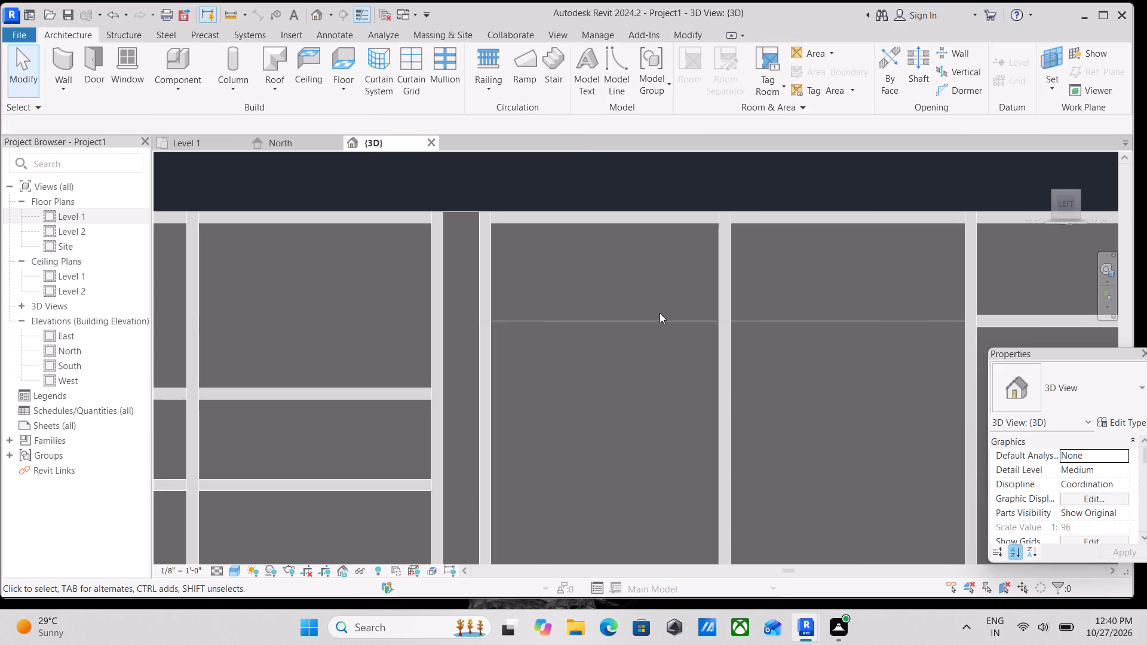
left_click(660, 318)
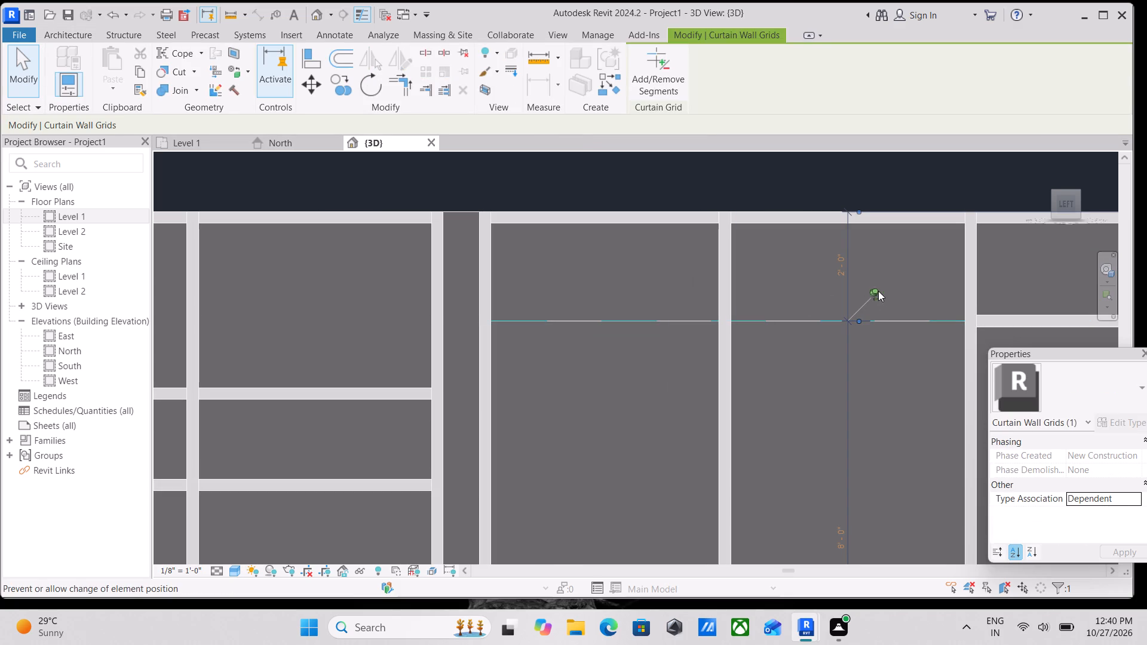
left_click(878, 291)
left_click(859, 316)
right_click(859, 316)
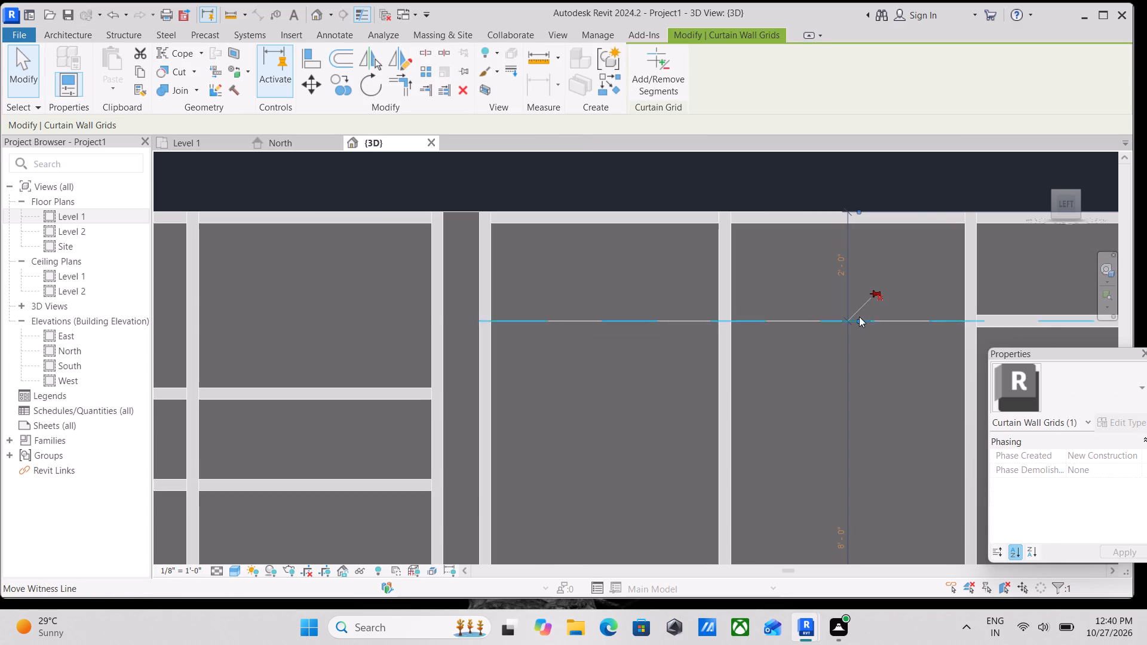
left_click(888, 376)
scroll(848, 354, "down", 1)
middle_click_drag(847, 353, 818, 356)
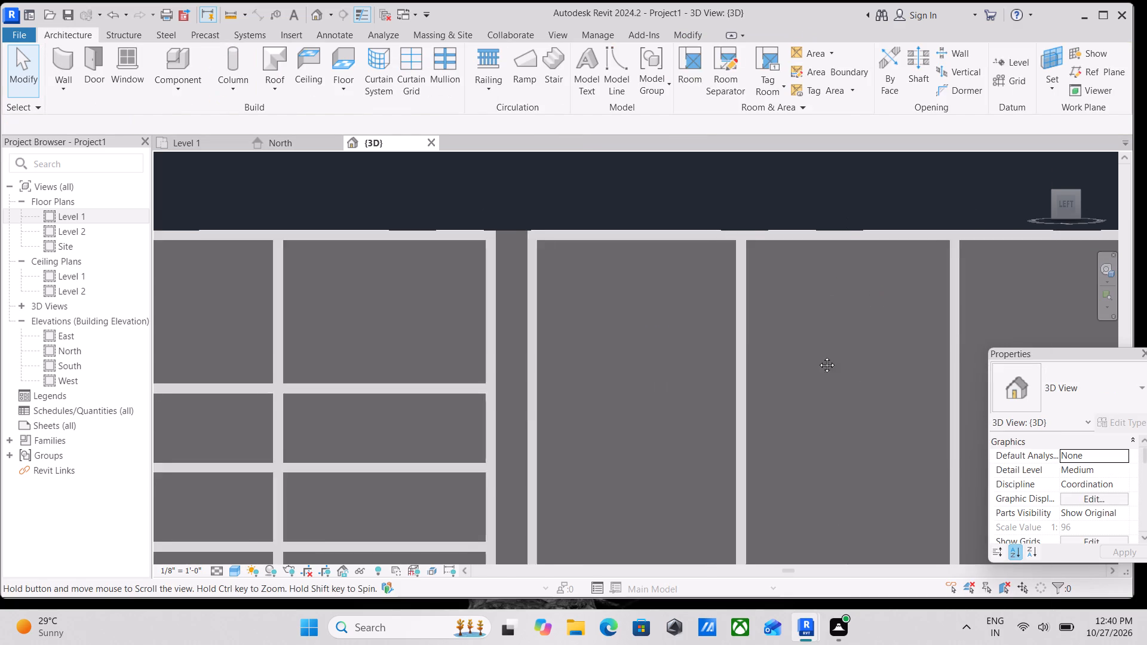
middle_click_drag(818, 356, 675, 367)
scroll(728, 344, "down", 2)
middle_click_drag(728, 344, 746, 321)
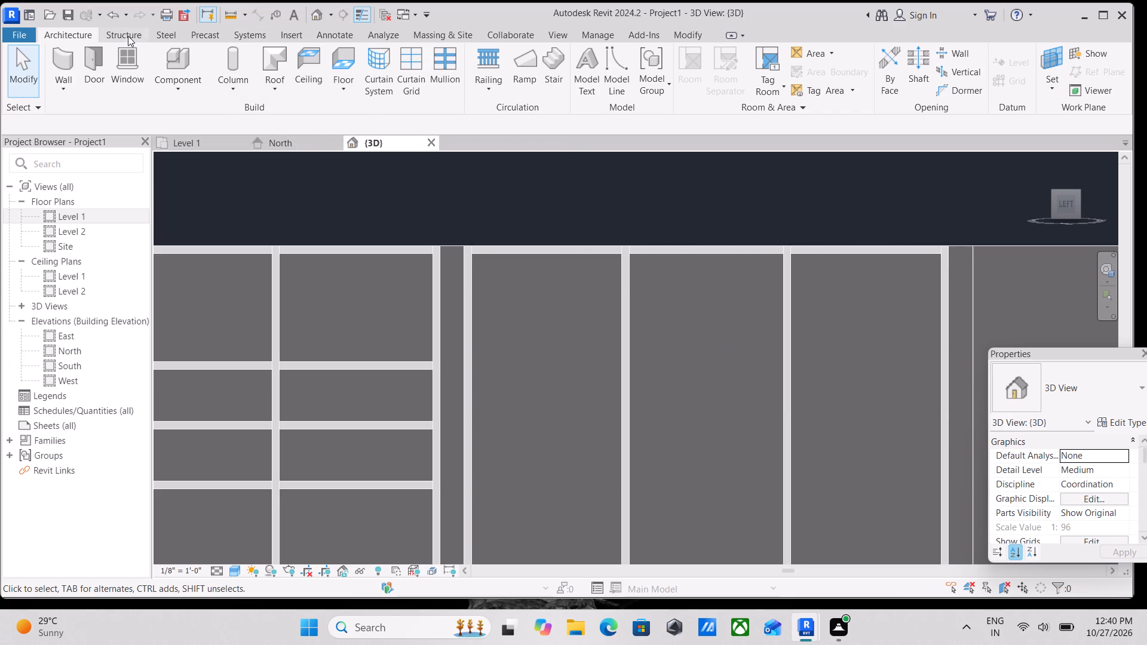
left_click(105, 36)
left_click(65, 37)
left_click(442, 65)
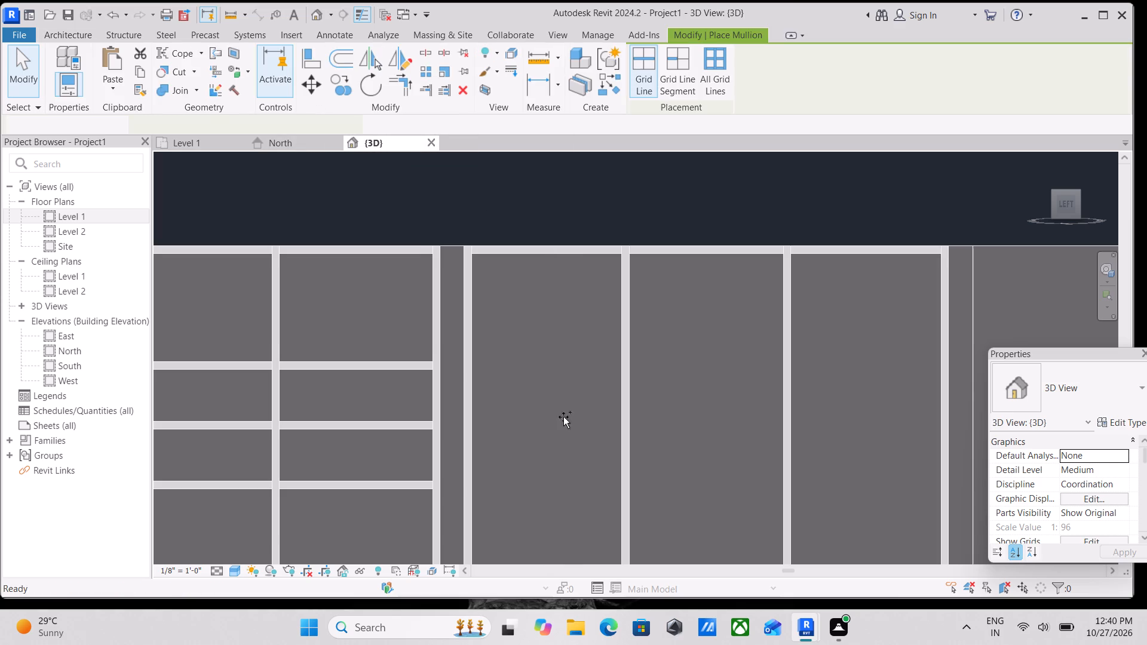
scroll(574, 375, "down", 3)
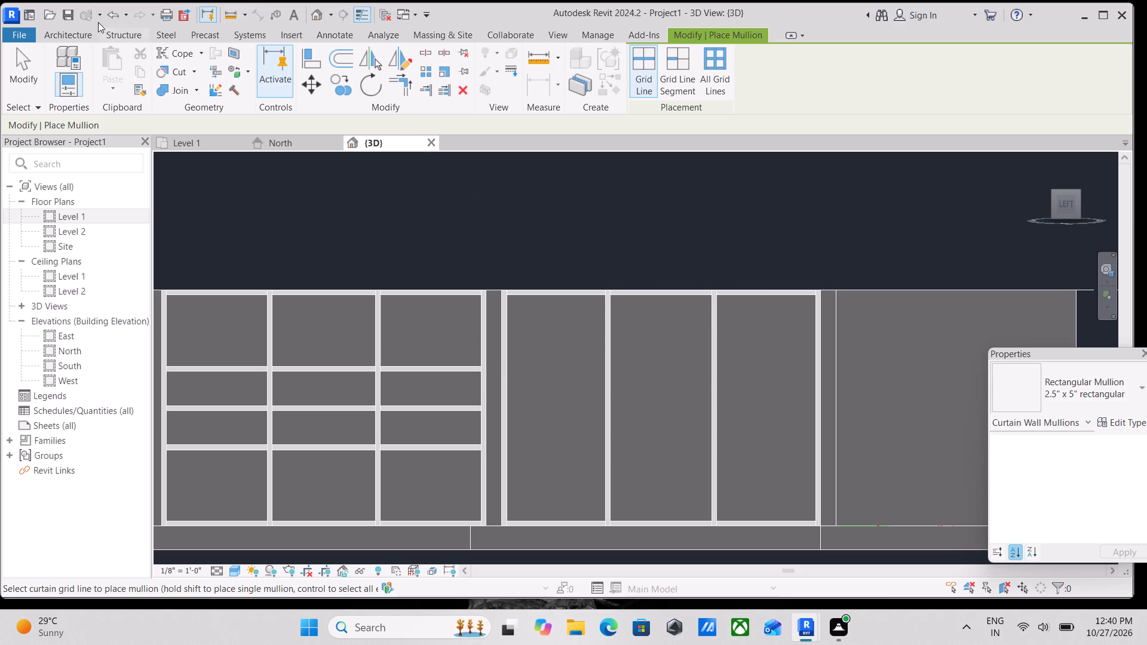
Add three horizontal grid lines to the last curtain wall: 3'-4" below its top, 1'-7" below that, and about 1'-8" lower still.
left_click(80, 35)
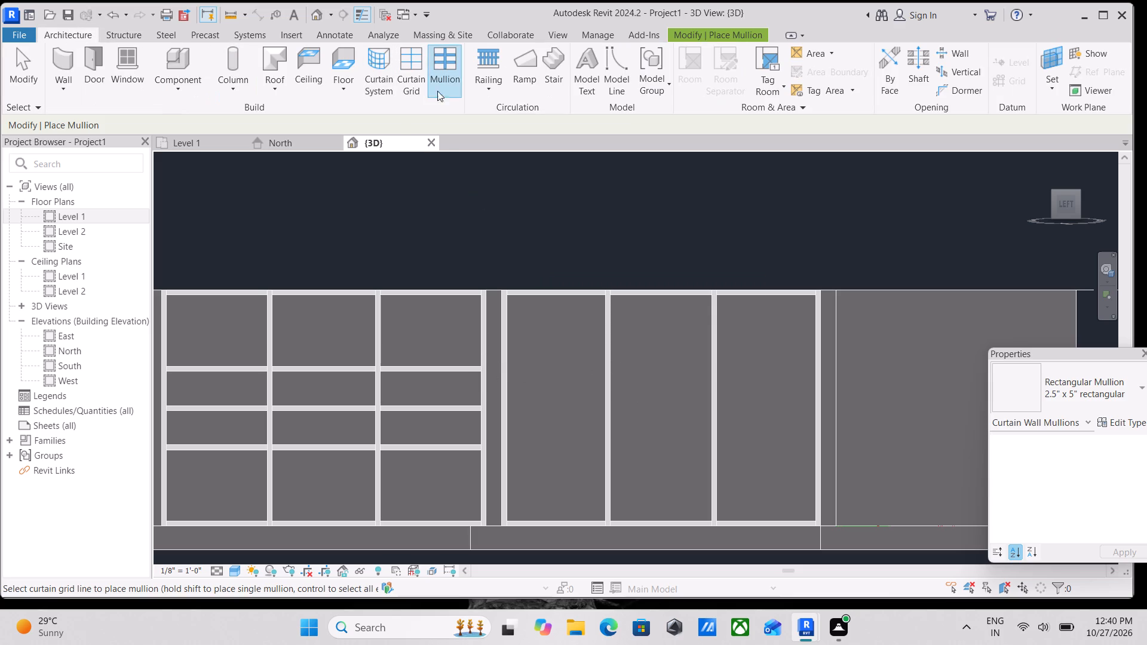
left_click(408, 79)
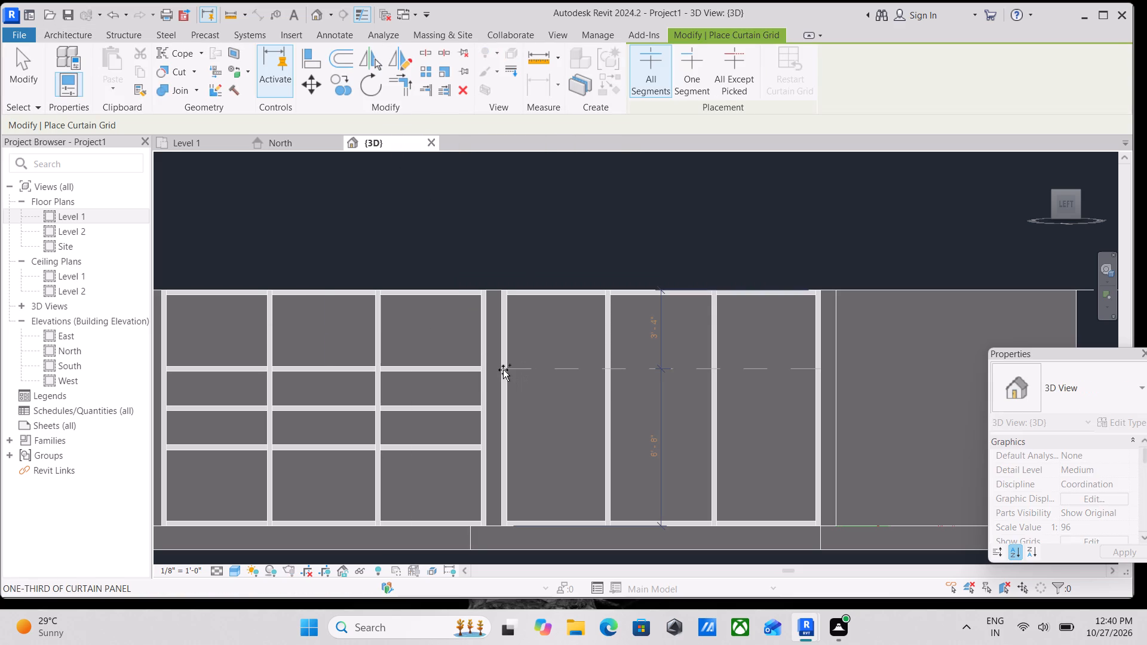
left_click(503, 370)
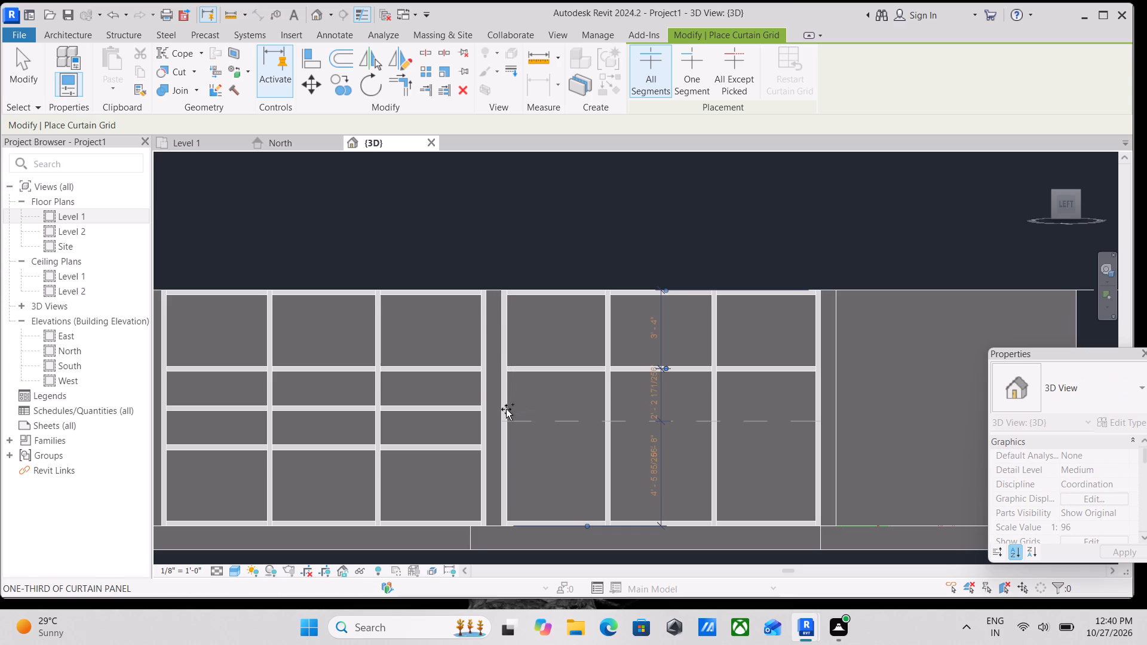
scroll(507, 408, "up", 3)
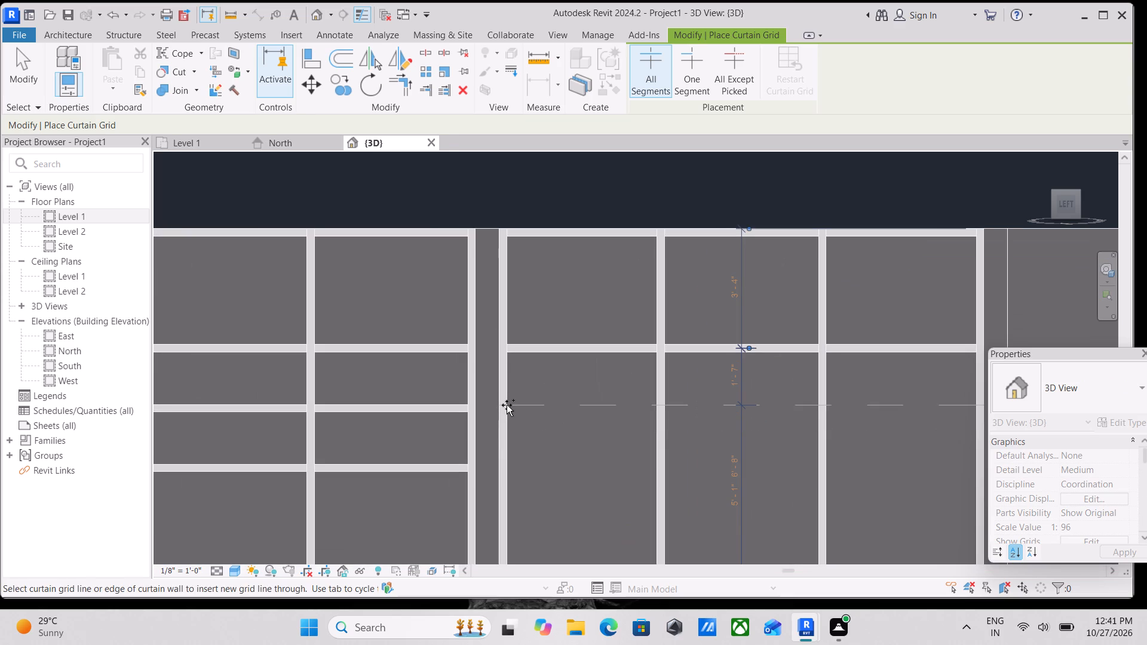
left_click(507, 405)
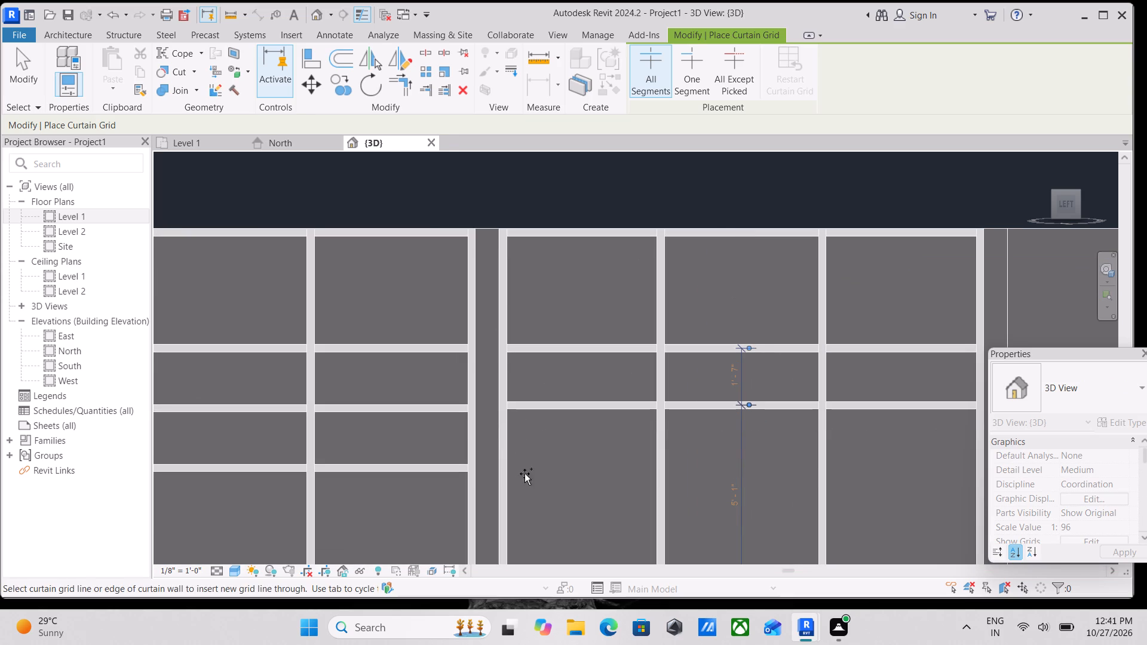
left_click(507, 479)
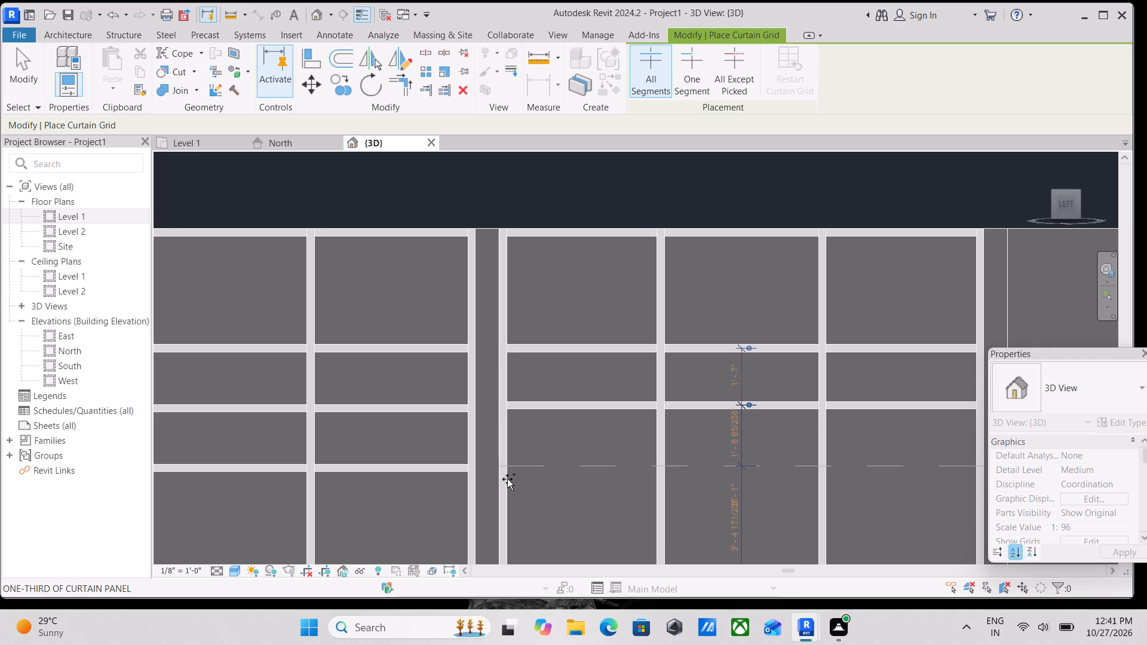
scroll(534, 470, "down", 2)
scroll(715, 362, "down", 6)
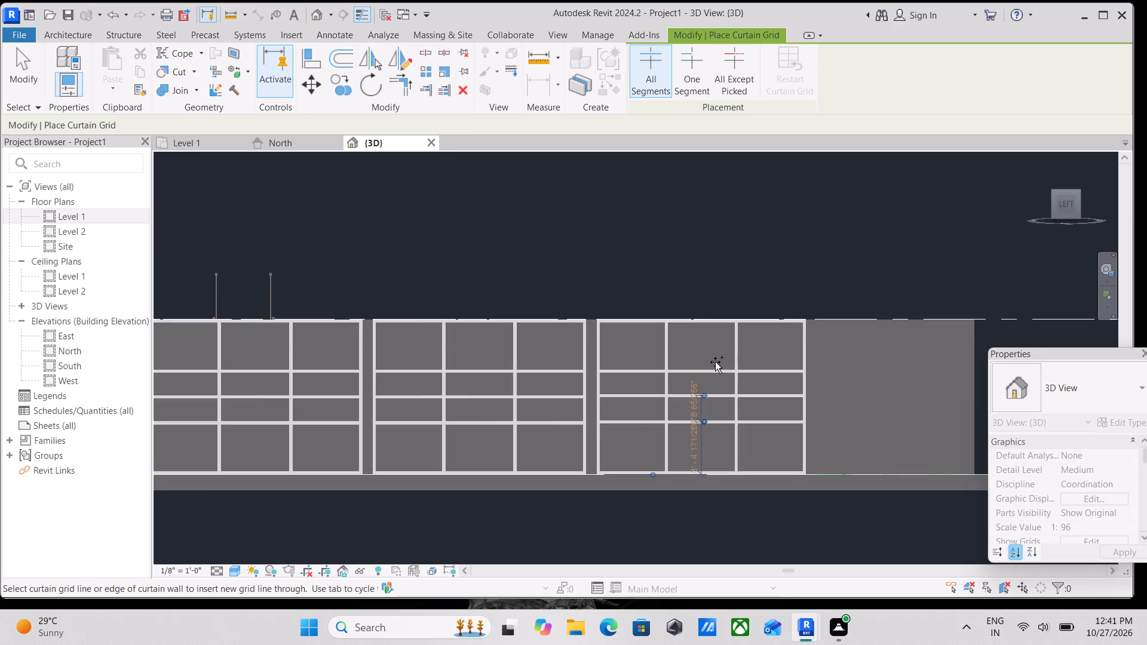
scroll(715, 362, "down", 2)
key("Escape")
scroll(726, 299, "down", 2)
key("Escape")
key("Escape")
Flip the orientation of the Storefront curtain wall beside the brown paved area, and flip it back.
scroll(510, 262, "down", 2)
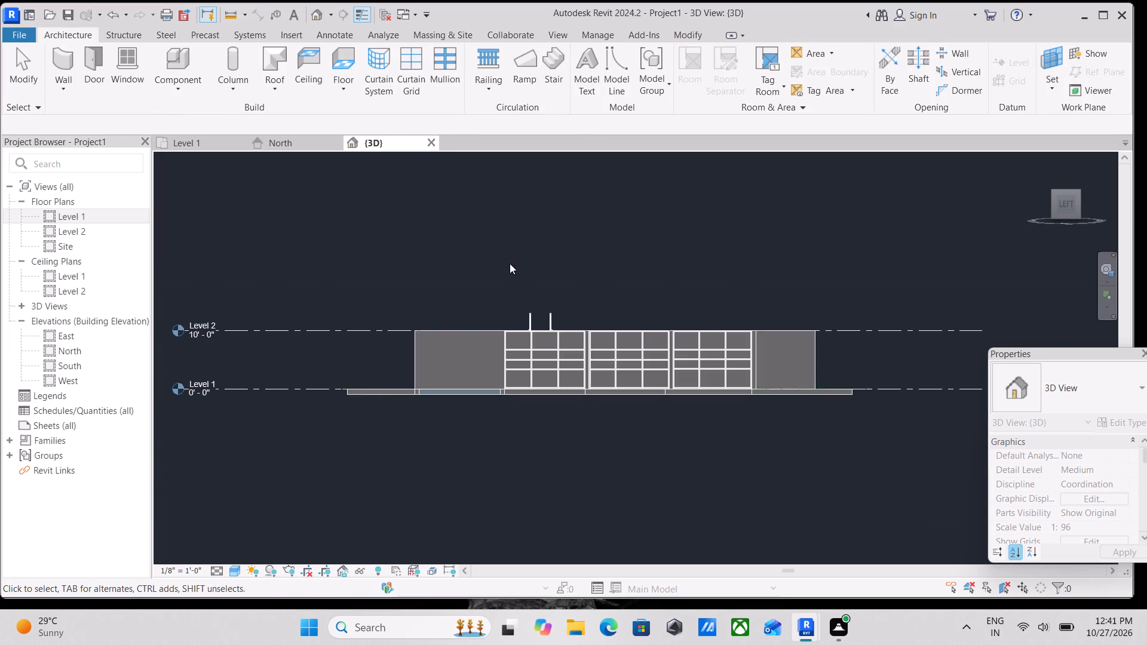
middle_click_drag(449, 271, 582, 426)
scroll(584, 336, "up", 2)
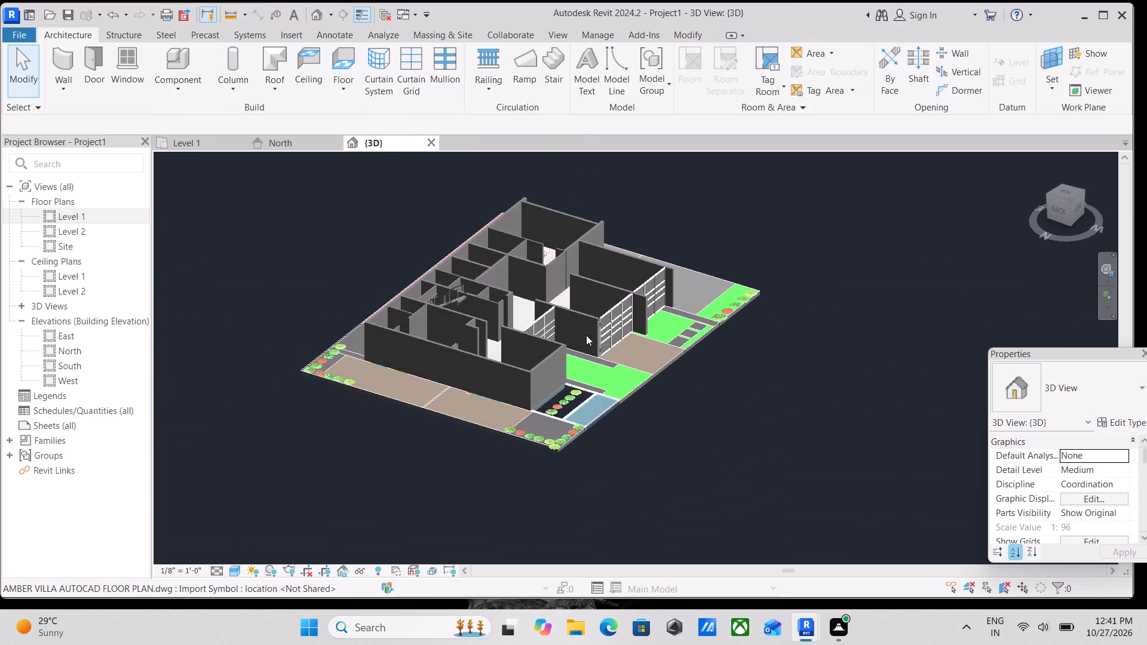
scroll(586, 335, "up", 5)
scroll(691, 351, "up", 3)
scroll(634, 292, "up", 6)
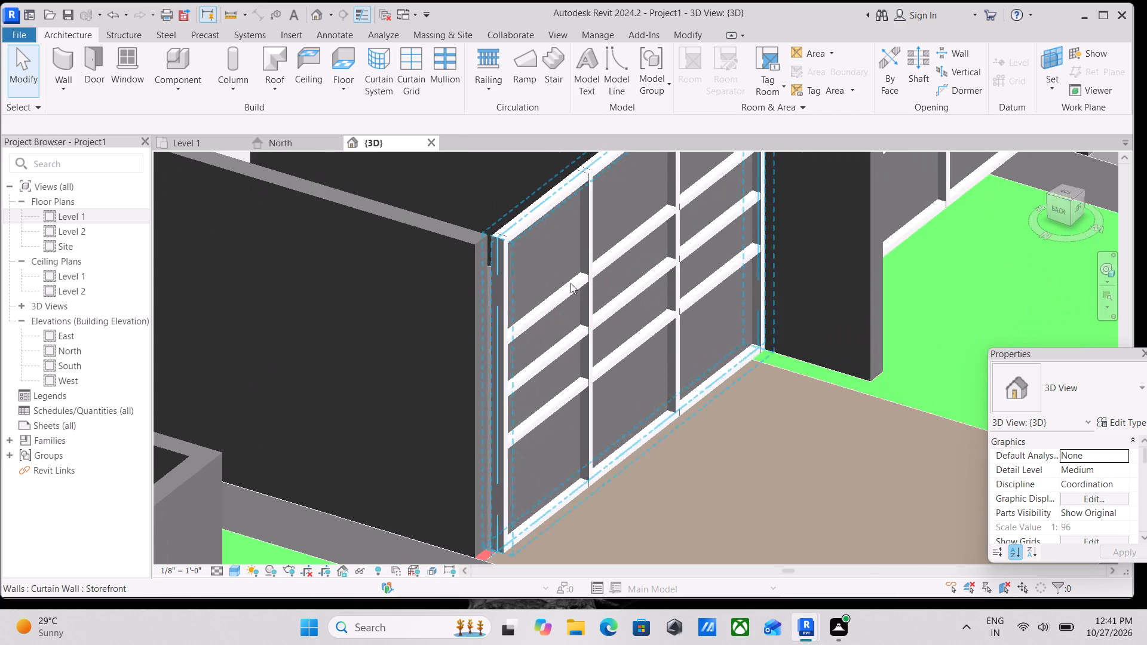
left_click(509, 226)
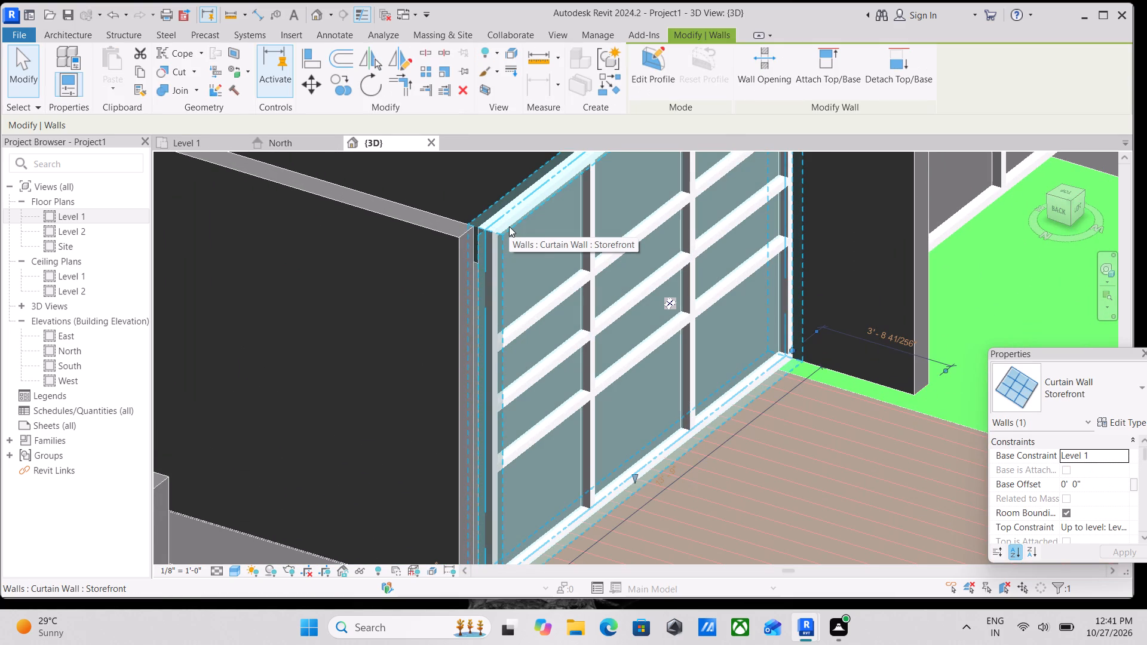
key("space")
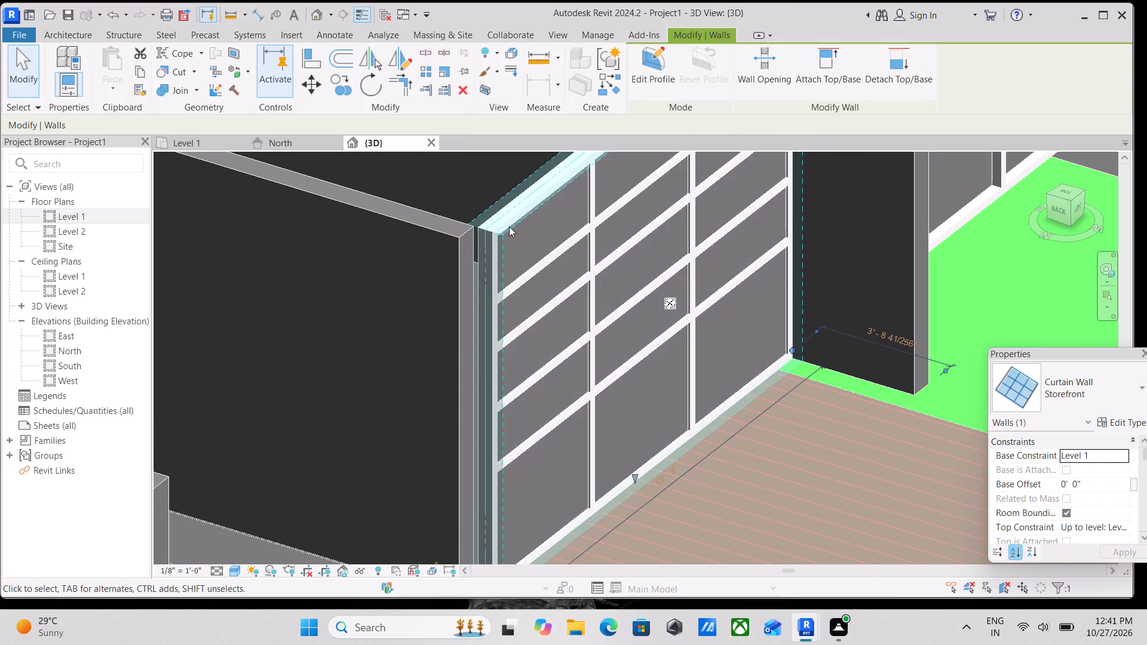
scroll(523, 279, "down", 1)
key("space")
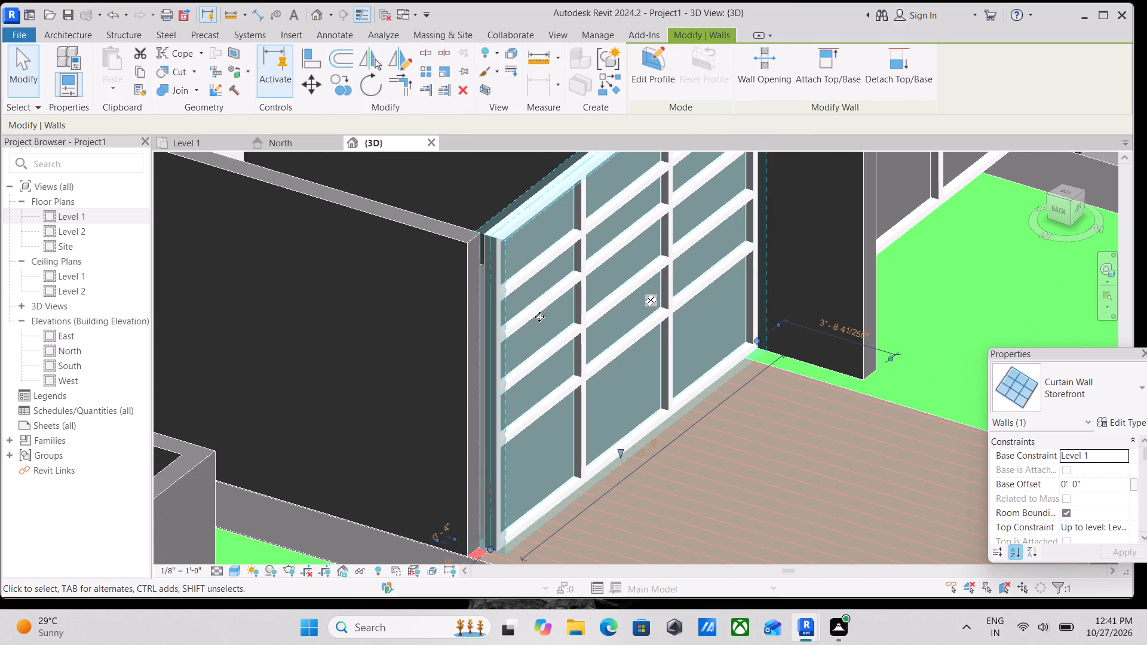
Examine the row of curtain walls and the gap where the middle Storefront wall's end meets the adjoining outer wall.
scroll(539, 317, "down", 3)
key("Escape")
scroll(548, 337, "down", 4)
middle_click_drag(514, 361, 560, 365)
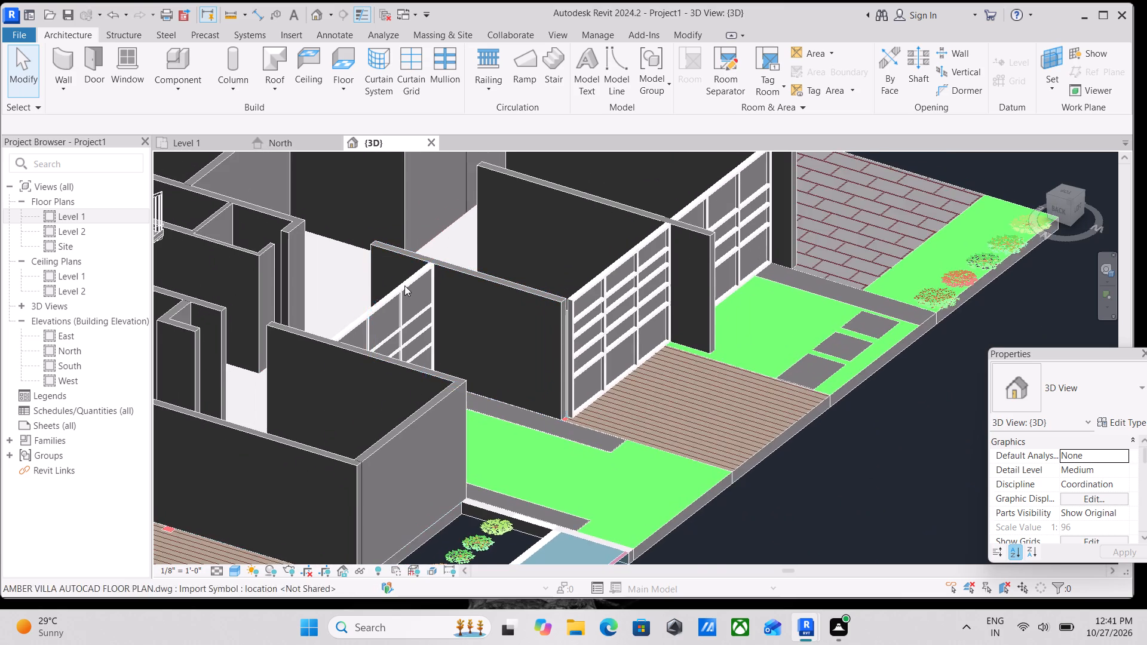
scroll(400, 282, "up", 2)
middle_click_drag(525, 314, 450, 403)
scroll(713, 361, "down", 1)
middle_click_drag(713, 361, 669, 417)
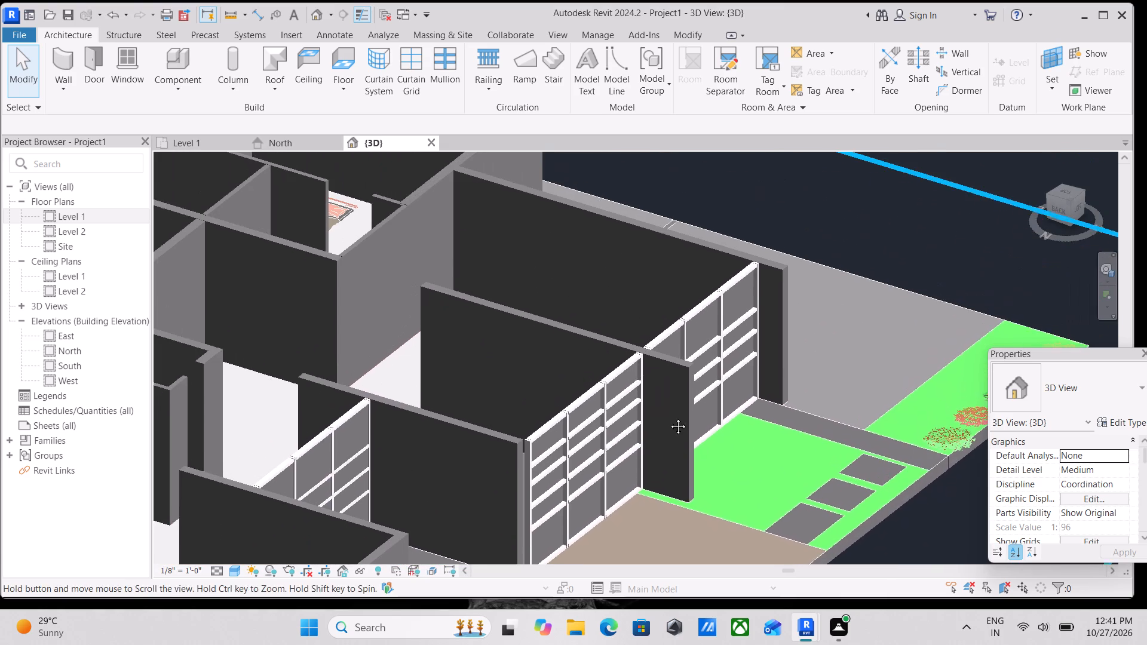
scroll(586, 492, "up", 3)
scroll(557, 314, "up", 1)
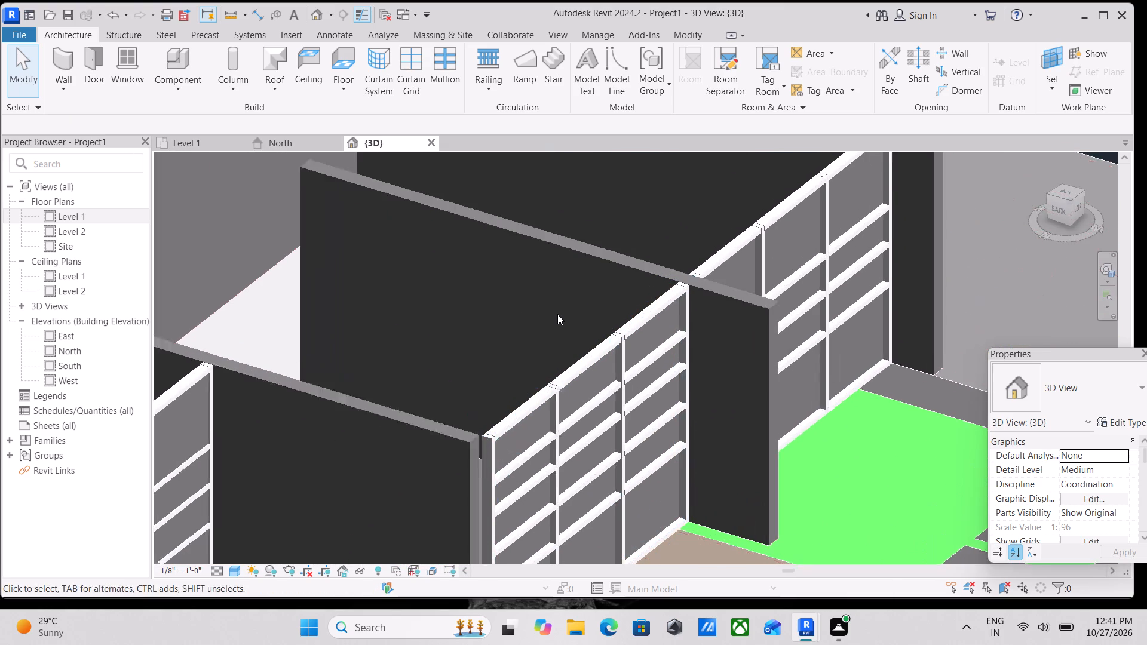
scroll(557, 314, "up", 3)
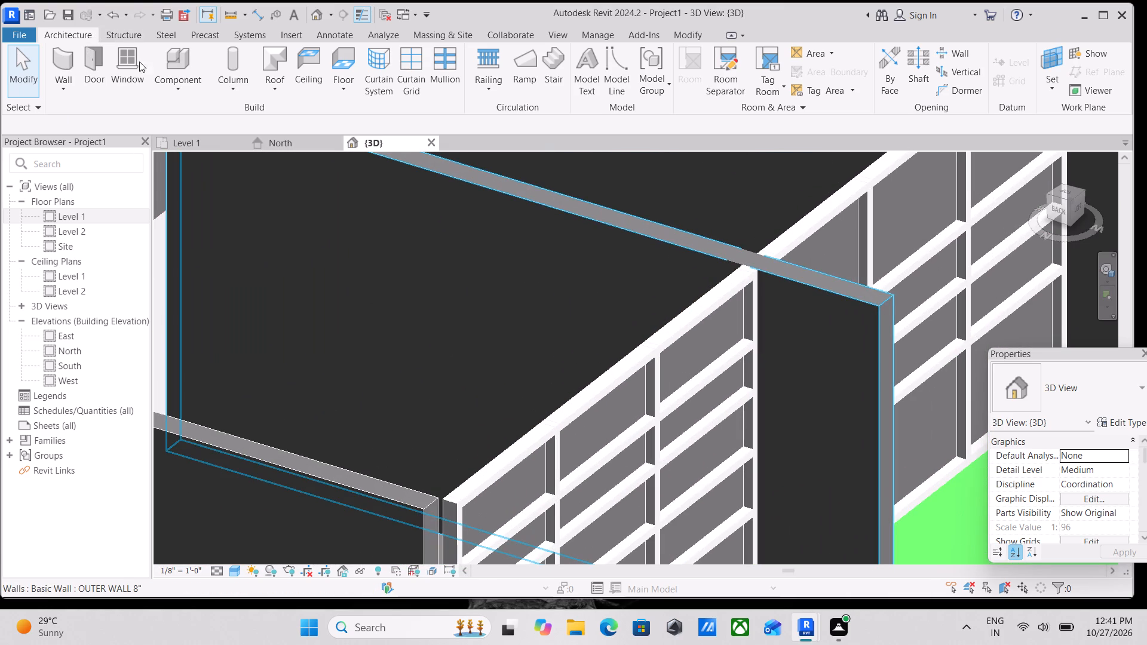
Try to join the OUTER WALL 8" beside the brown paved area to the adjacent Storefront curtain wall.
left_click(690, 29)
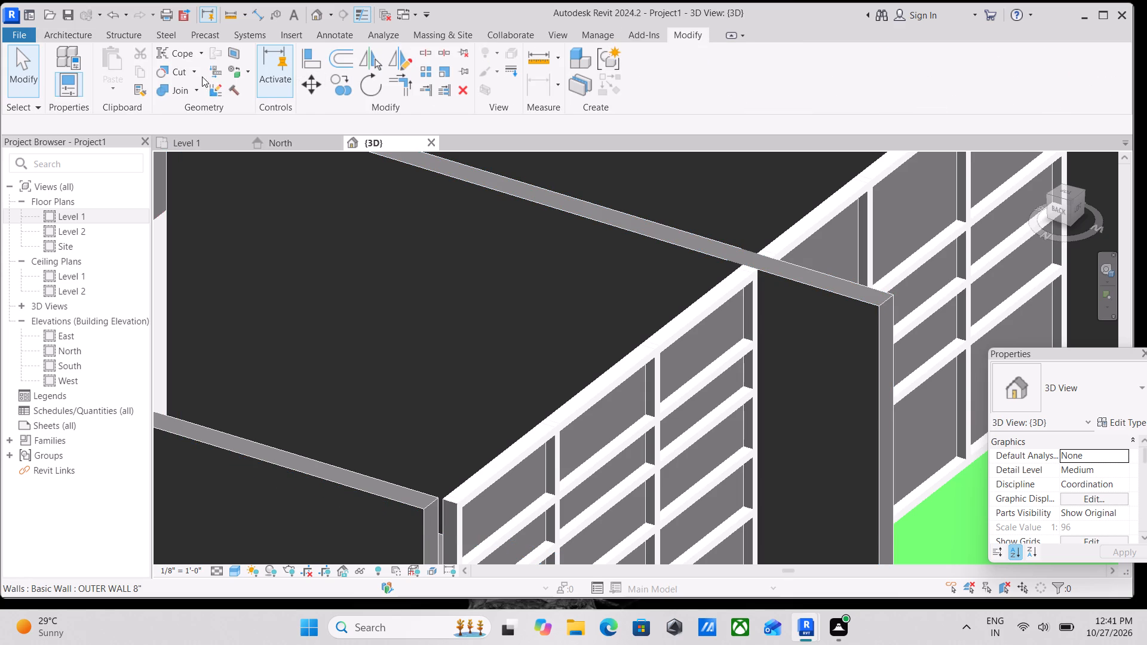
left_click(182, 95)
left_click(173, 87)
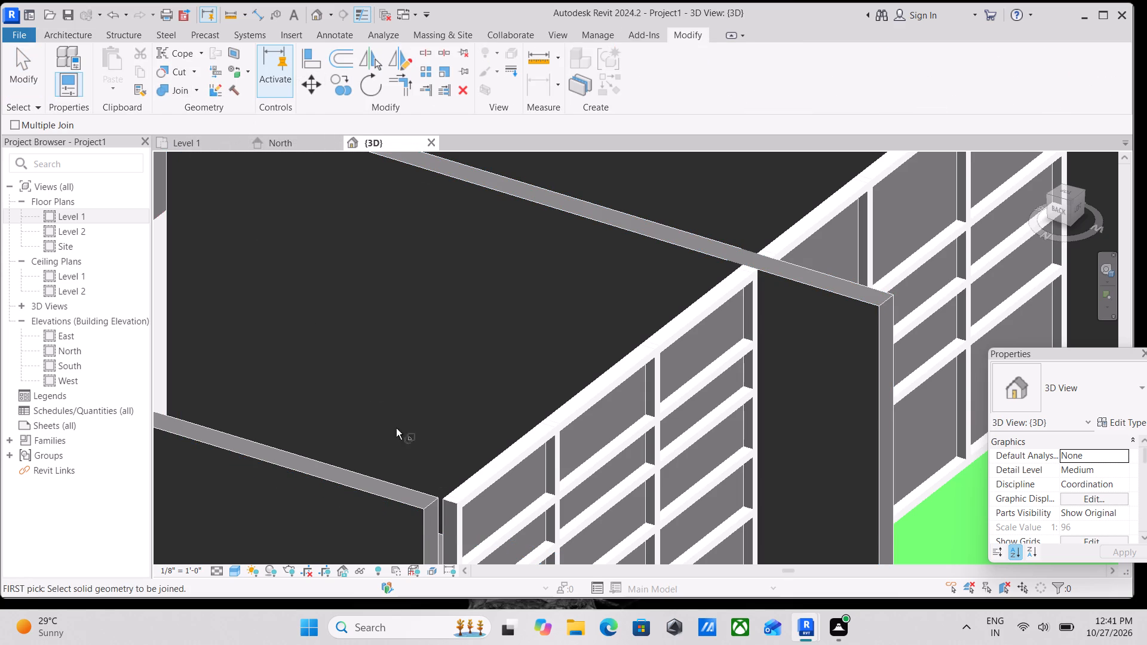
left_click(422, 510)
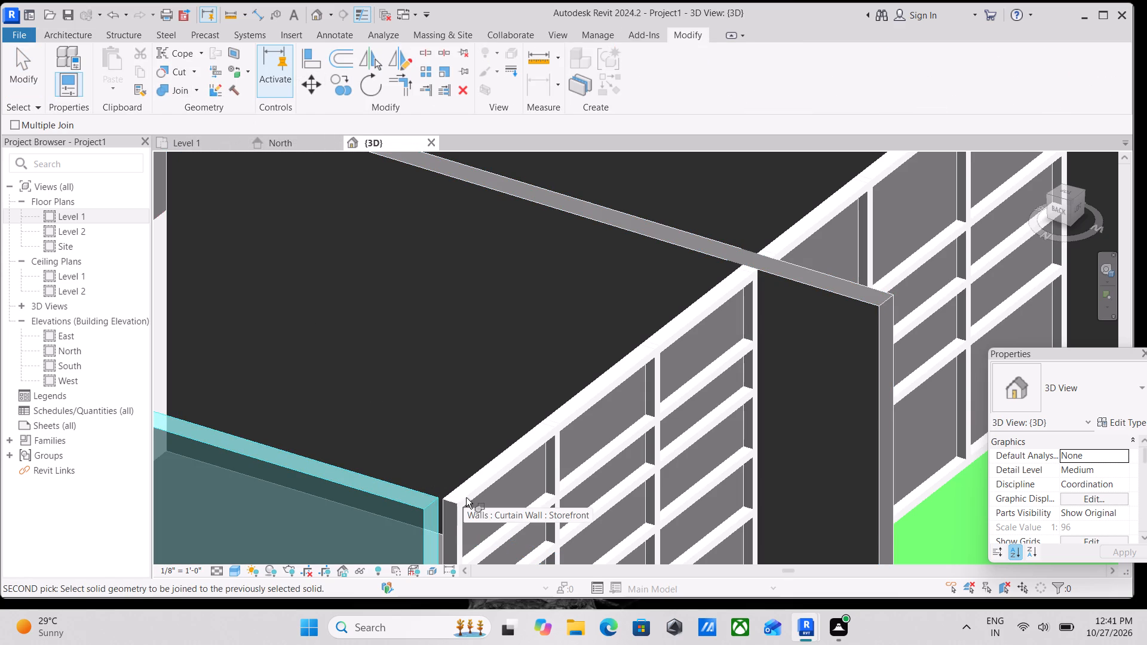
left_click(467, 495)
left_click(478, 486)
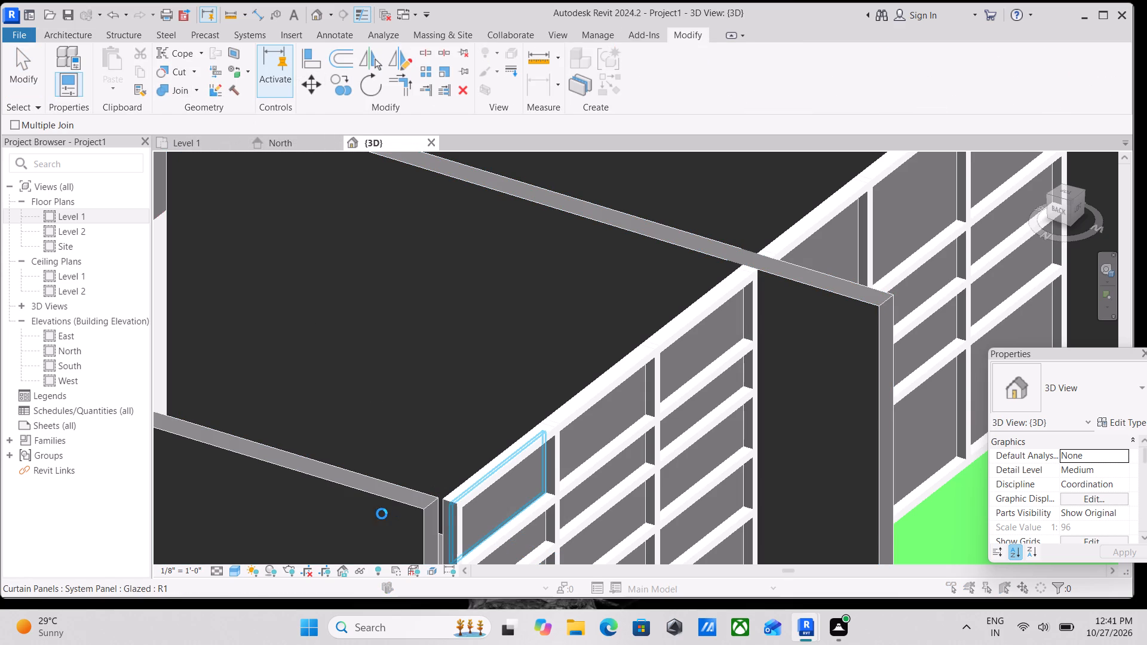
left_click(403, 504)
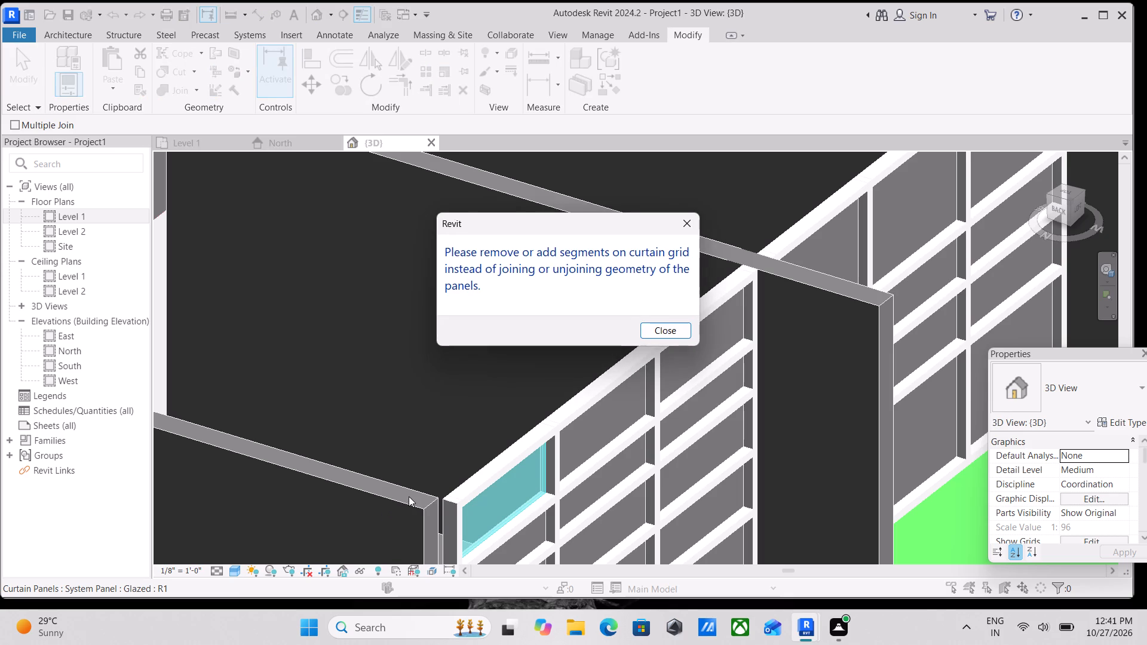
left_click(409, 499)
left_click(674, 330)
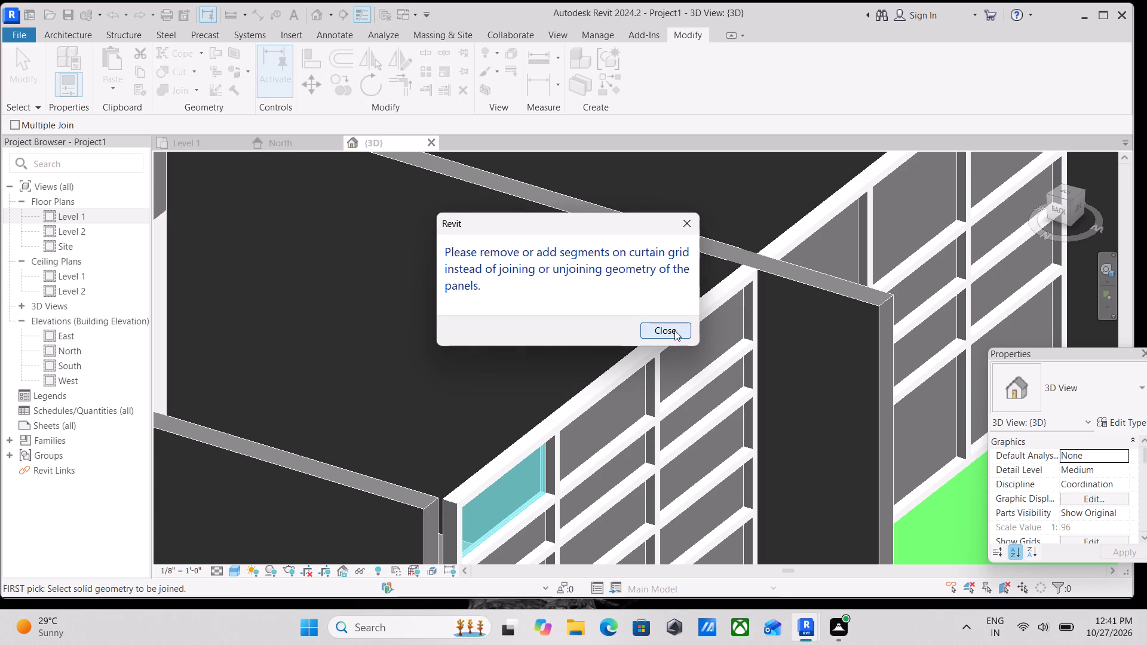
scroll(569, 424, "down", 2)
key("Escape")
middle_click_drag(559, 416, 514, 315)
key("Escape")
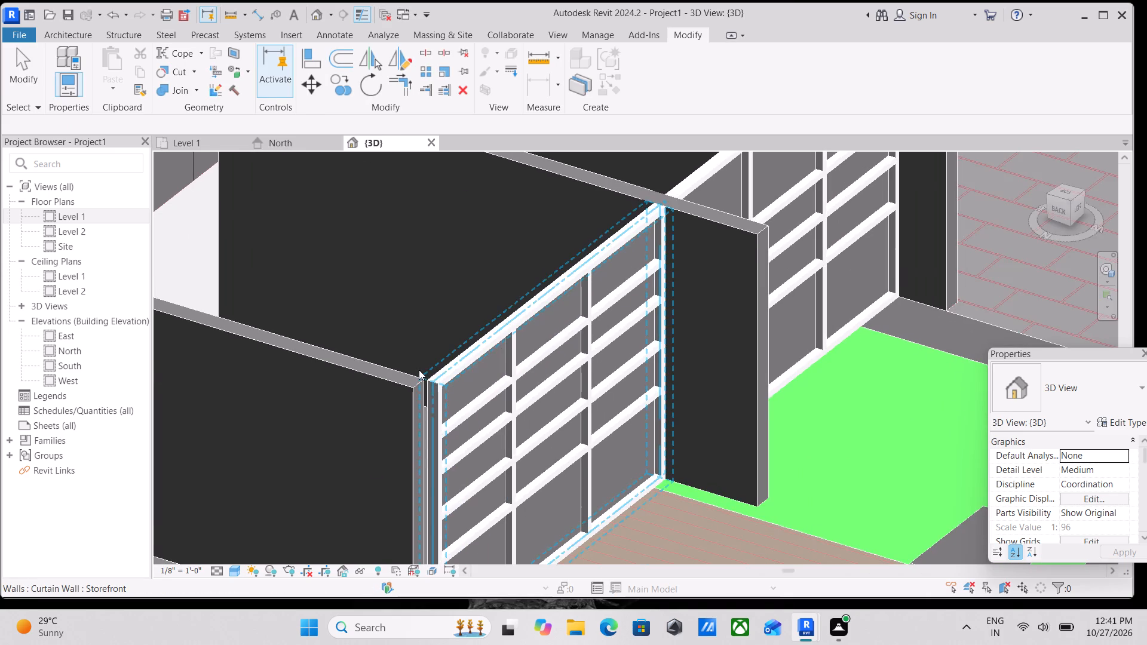
Extend the free end of that OUTER WALL 8" along its own line, past the red patch, to cover the Storefront curtain wall's end.
scroll(419, 370, "down", 6)
middle_click_drag(399, 384, 569, 339)
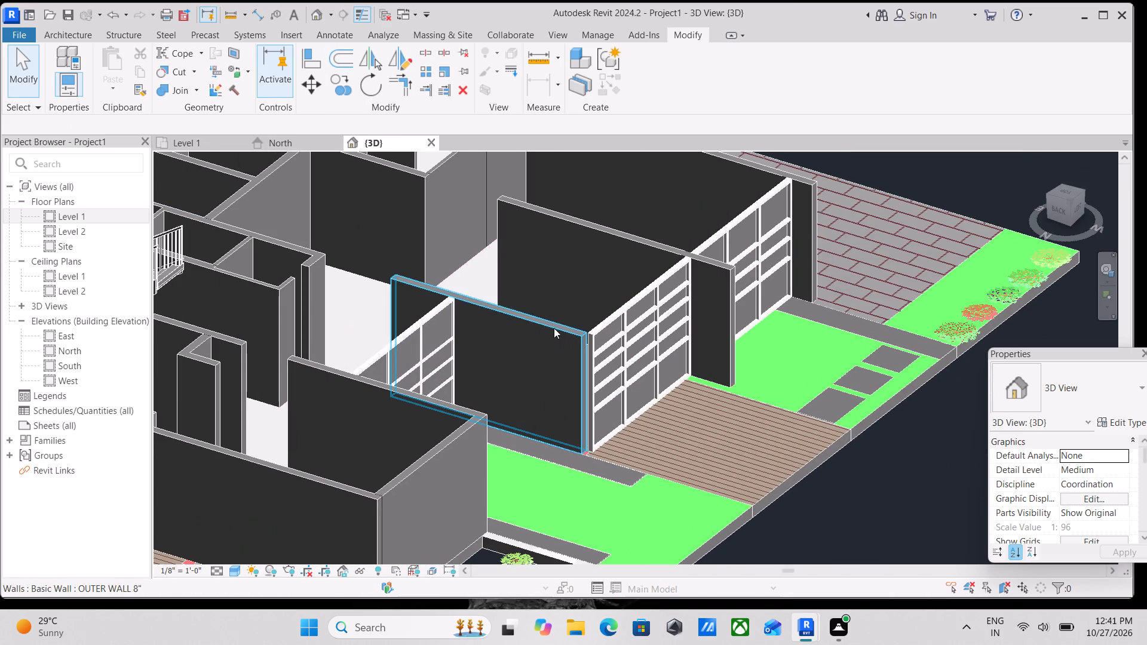
left_click(575, 334)
scroll(592, 440, "up", 6)
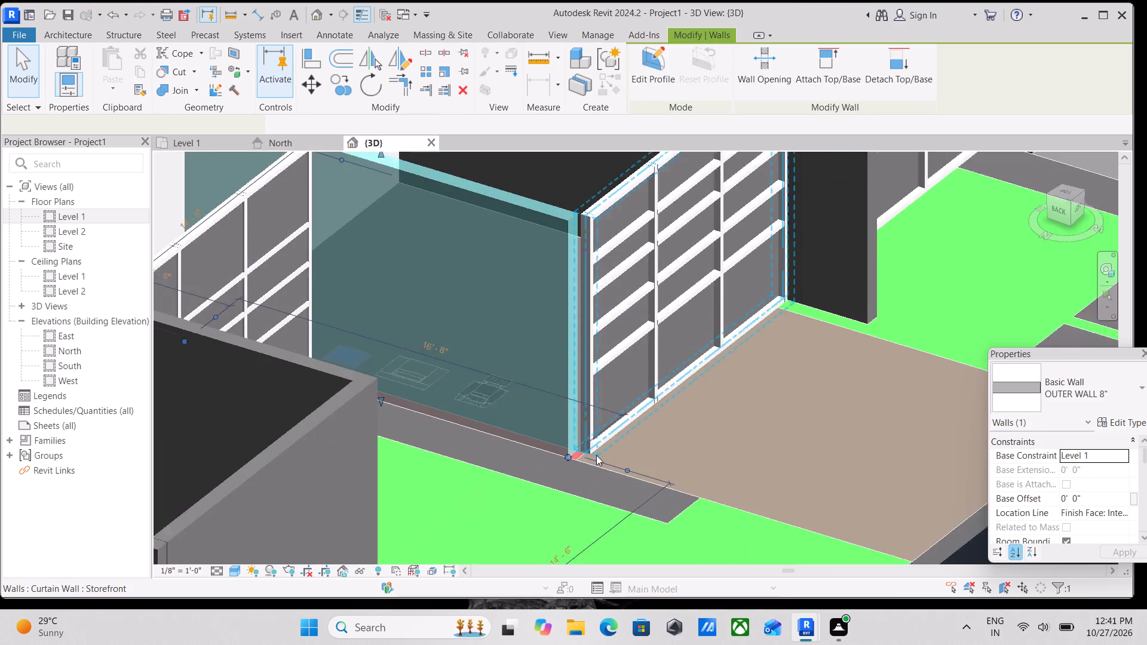
scroll(588, 459, "up", 13)
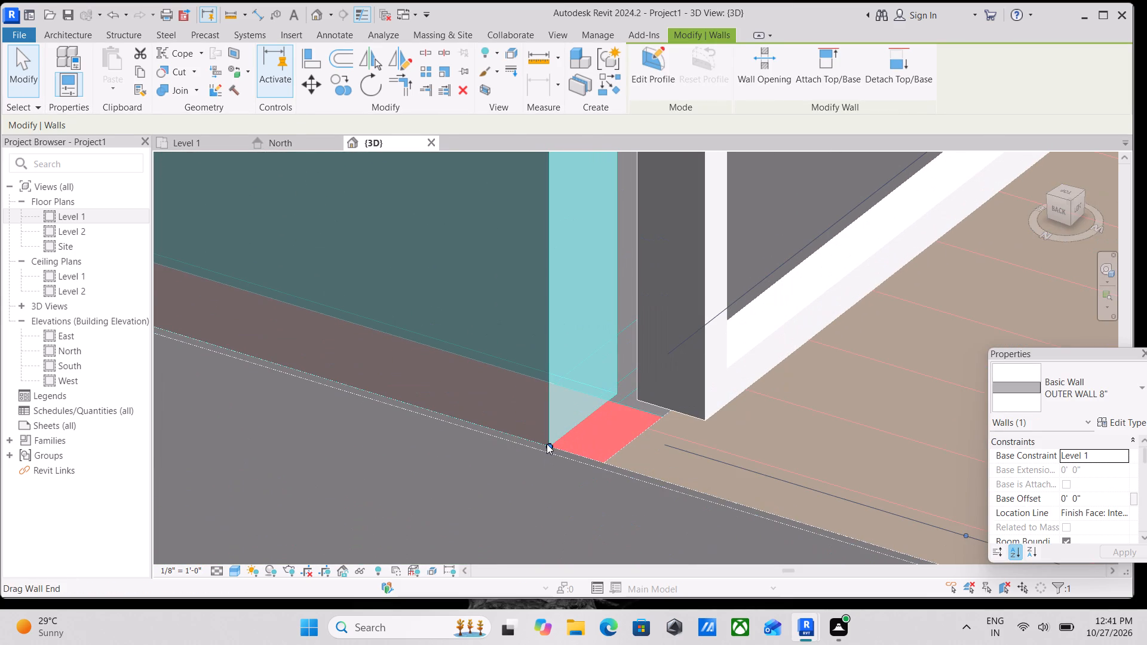
left_click_drag(547, 444, 580, 462)
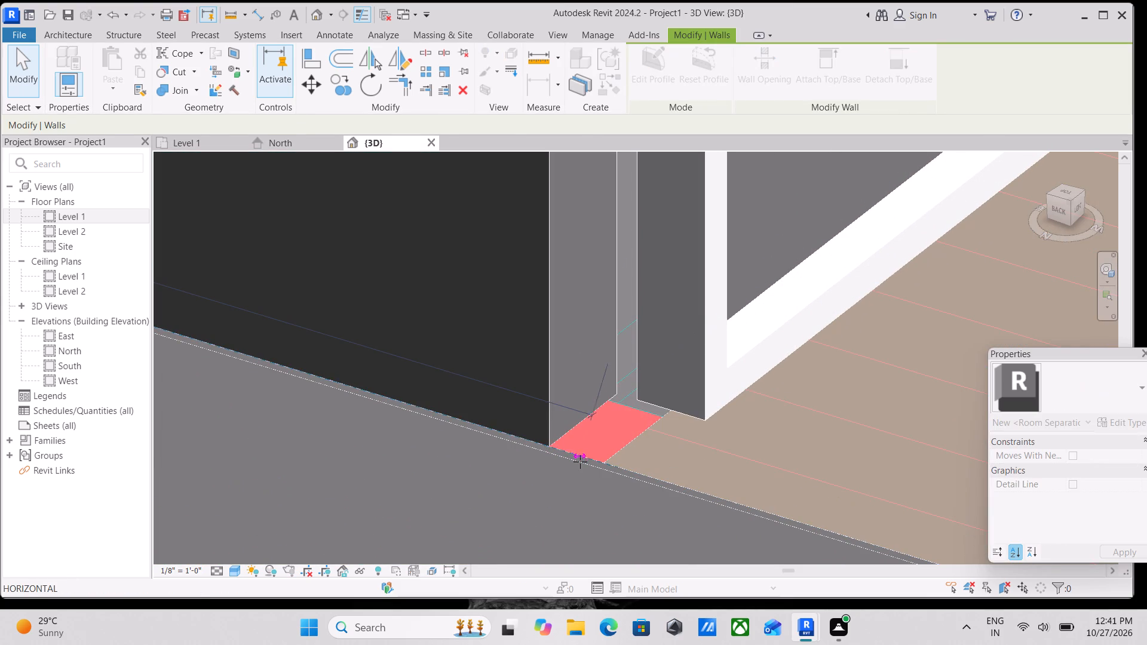
left_click_drag(580, 462, 657, 492)
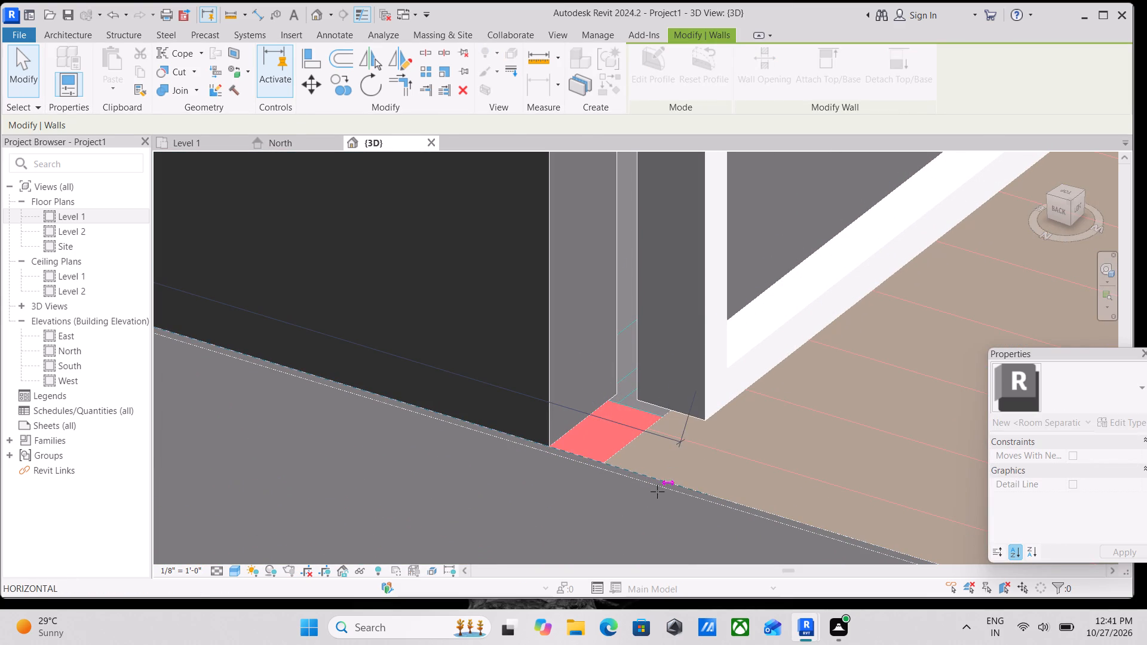
left_click_drag(657, 492, 668, 496)
scroll(659, 449, "down", 3)
key("Escape")
scroll(694, 432, "down", 14)
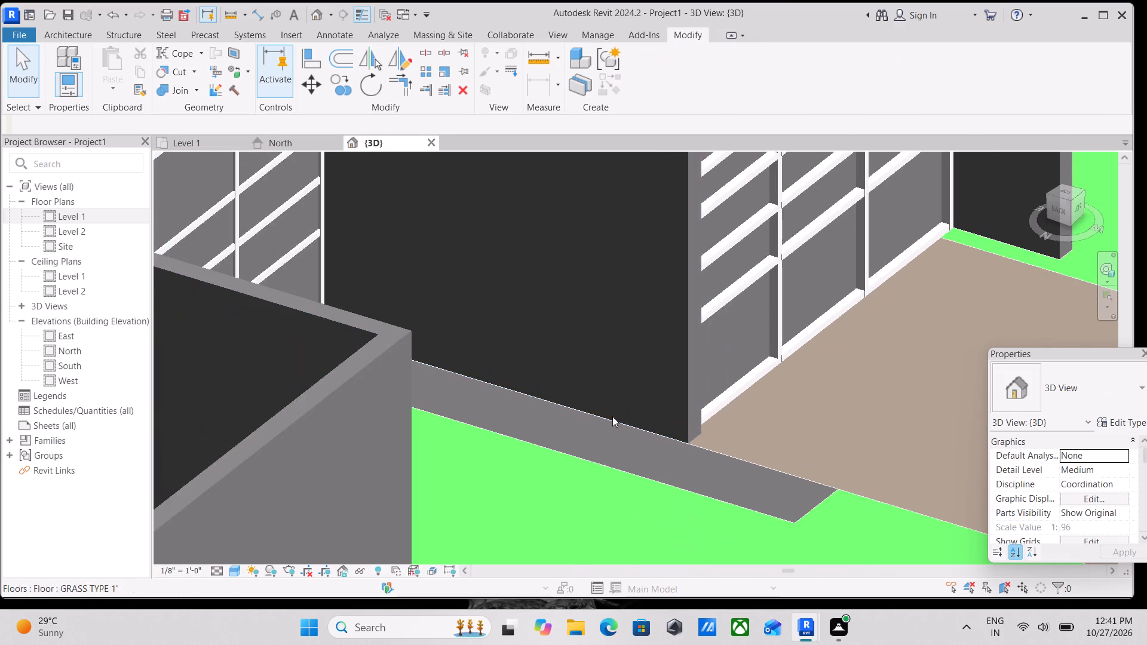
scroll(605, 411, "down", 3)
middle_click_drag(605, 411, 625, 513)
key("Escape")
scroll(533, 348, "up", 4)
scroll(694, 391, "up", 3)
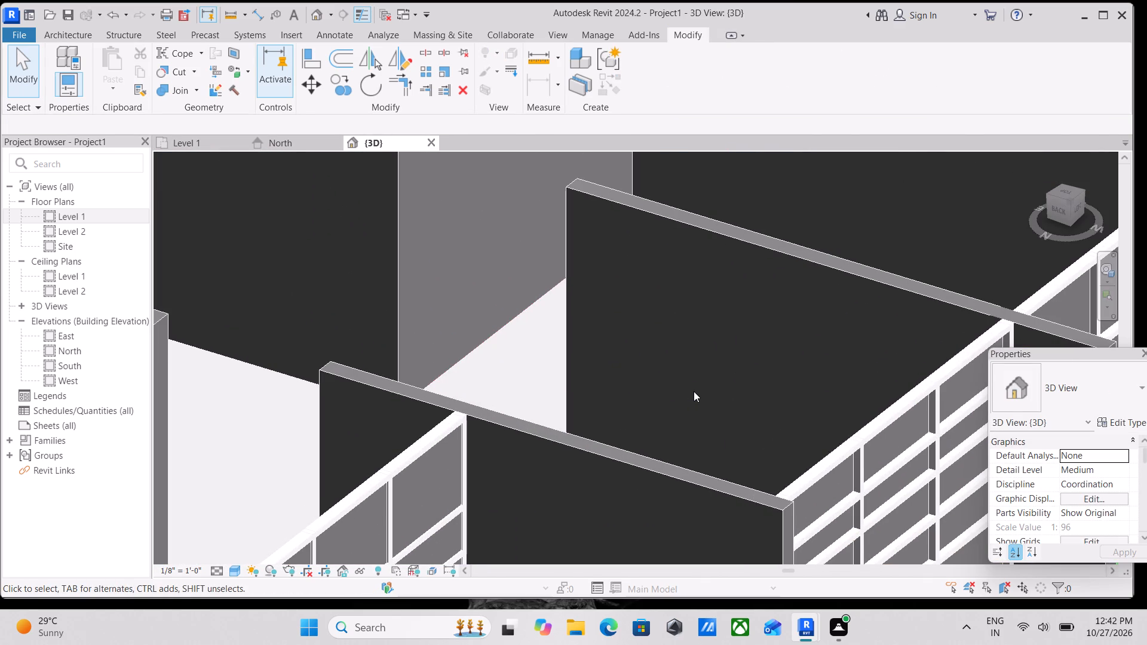
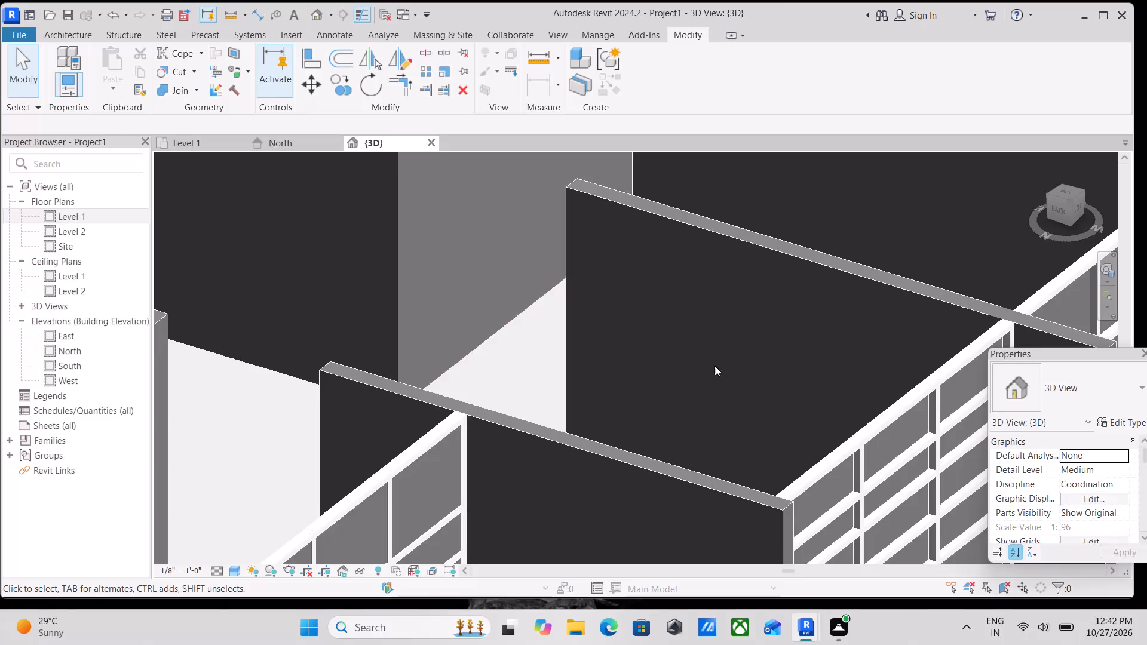
Examine the house model in the 3D view, from the Storefront curtain walls to the staircase and the rooms around it.
scroll(587, 361, "down", 4)
scroll(612, 374, "up", 3)
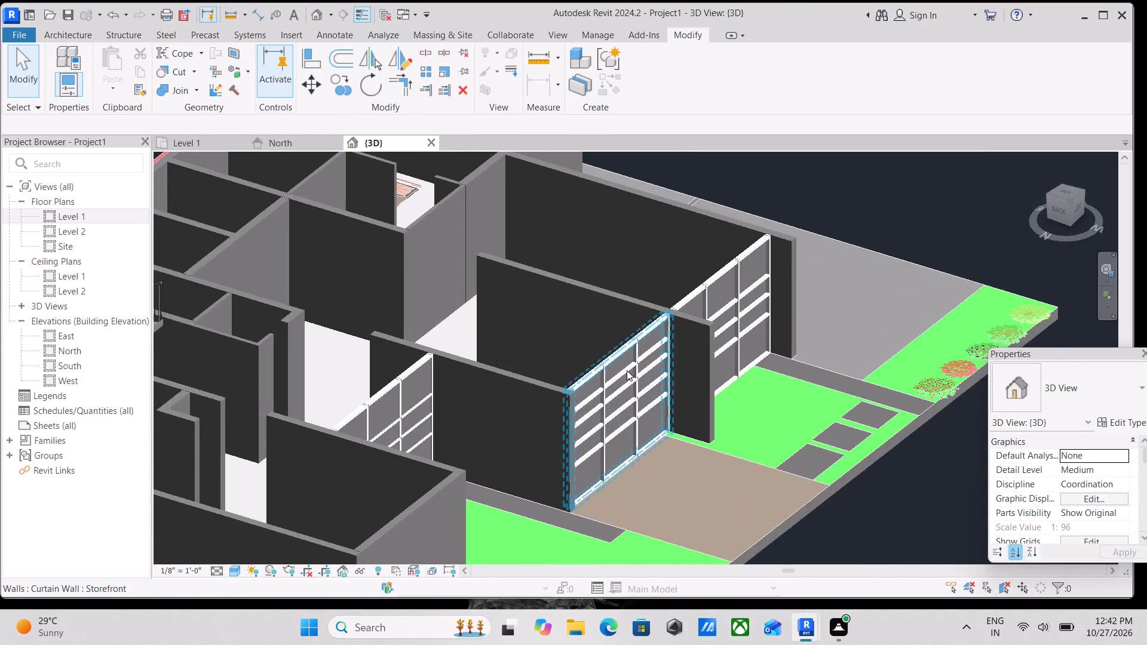
scroll(705, 375, "up", 4)
scroll(840, 367, "up", 4)
scroll(214, 290, "down", 4)
middle_click_drag(220, 290, 522, 282)
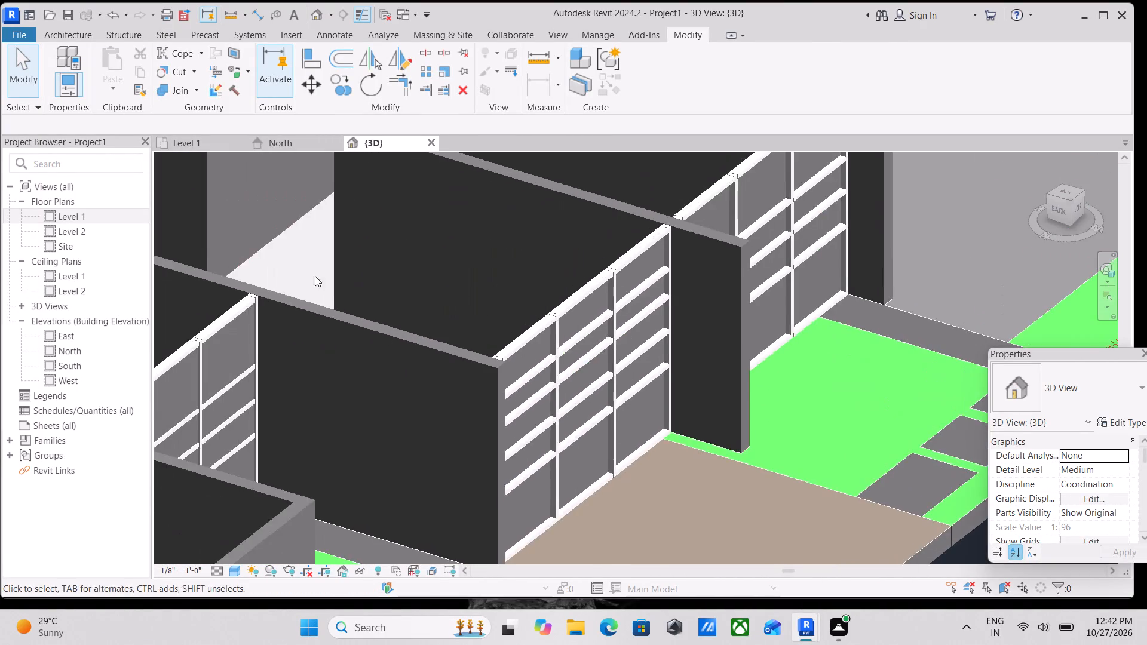
scroll(315, 276, "down", 1)
middle_click_drag(337, 273, 670, 279)
scroll(185, 284, "down", 1)
middle_click_drag(186, 282, 489, 269)
middle_click_drag(374, 283, 488, 311)
scroll(514, 260, "up", 4)
scroll(363, 338, "up", 4)
scroll(516, 321, "down", 3)
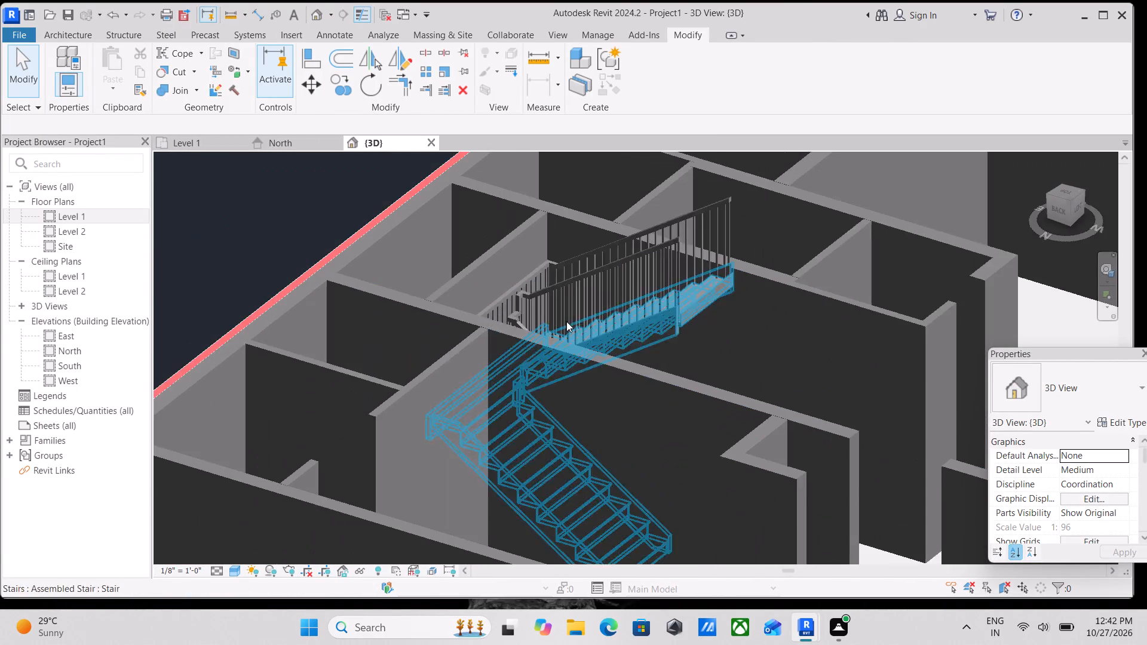
scroll(566, 321, "down", 4)
middle_click_drag(580, 318, 548, 318)
middle_click_drag(673, 376, 591, 371)
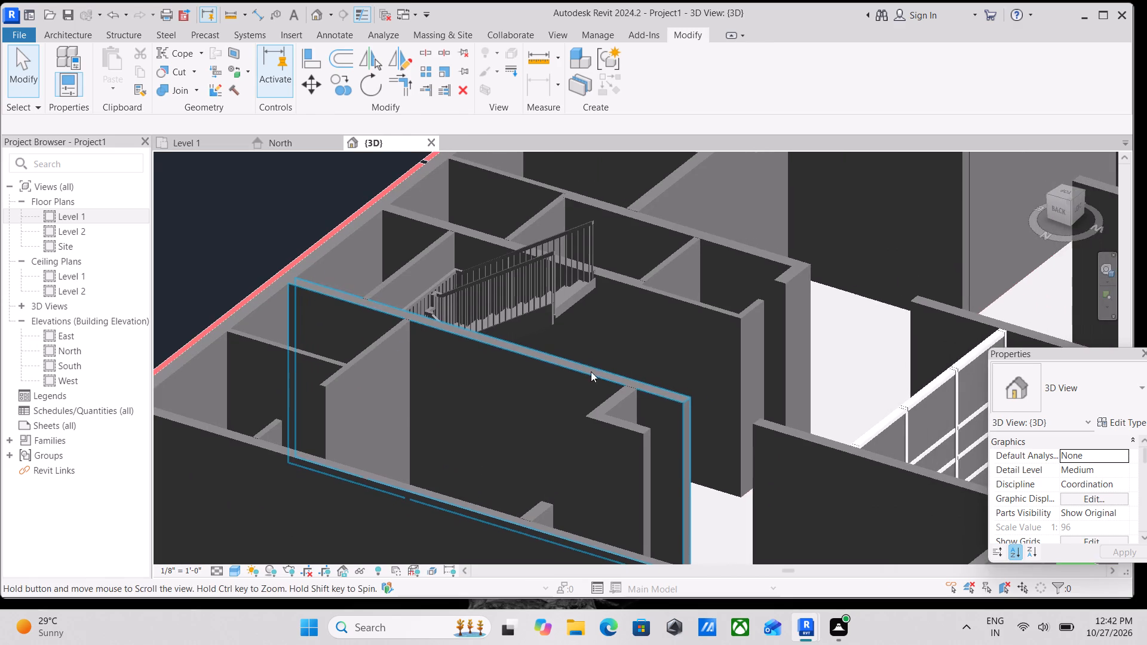
middle_click_drag(591, 371, 593, 370)
scroll(515, 377, "down", 2)
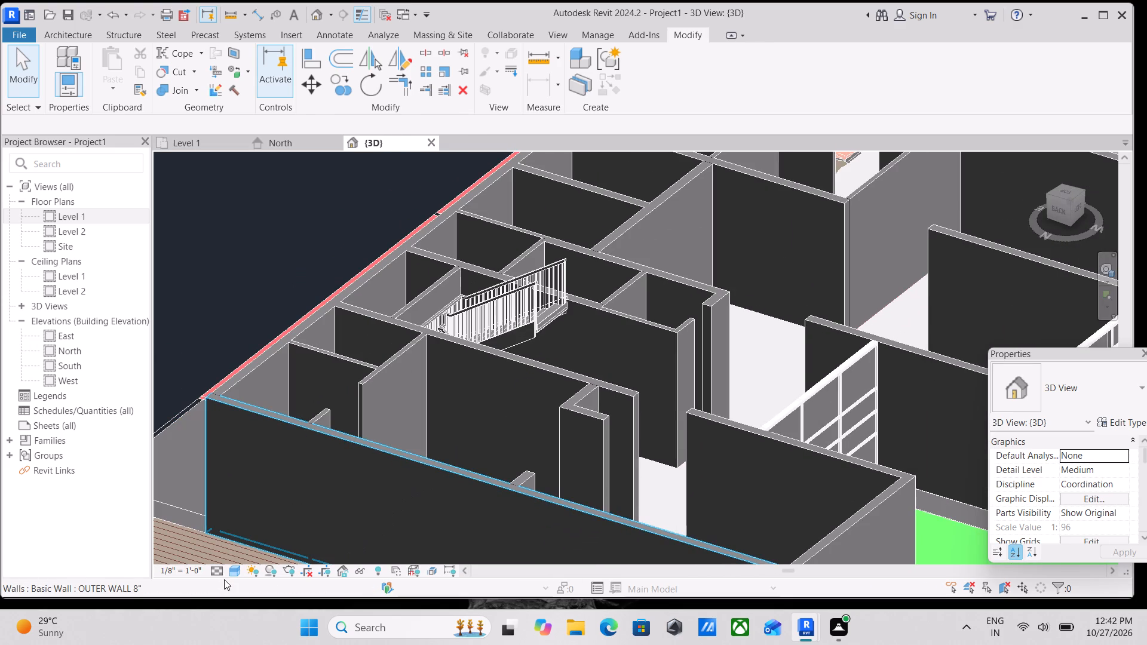
left_click(232, 572)
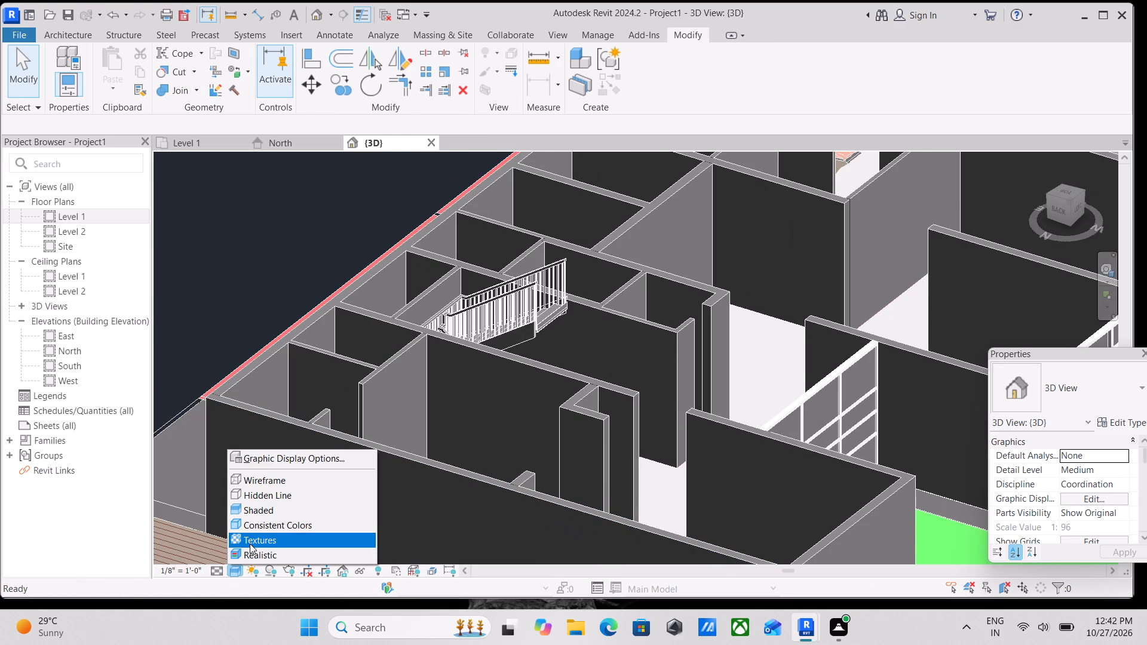
scroll(628, 304, "down", 2)
key("Escape")
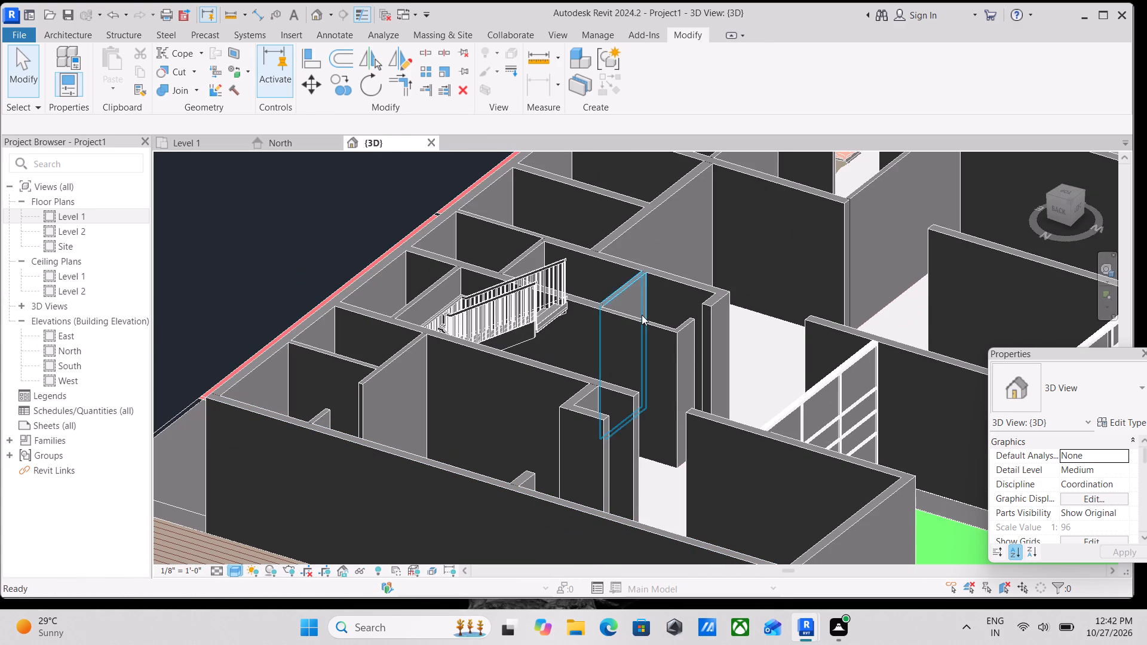
scroll(642, 315, "down", 4)
middle_click_drag(642, 315, 493, 397)
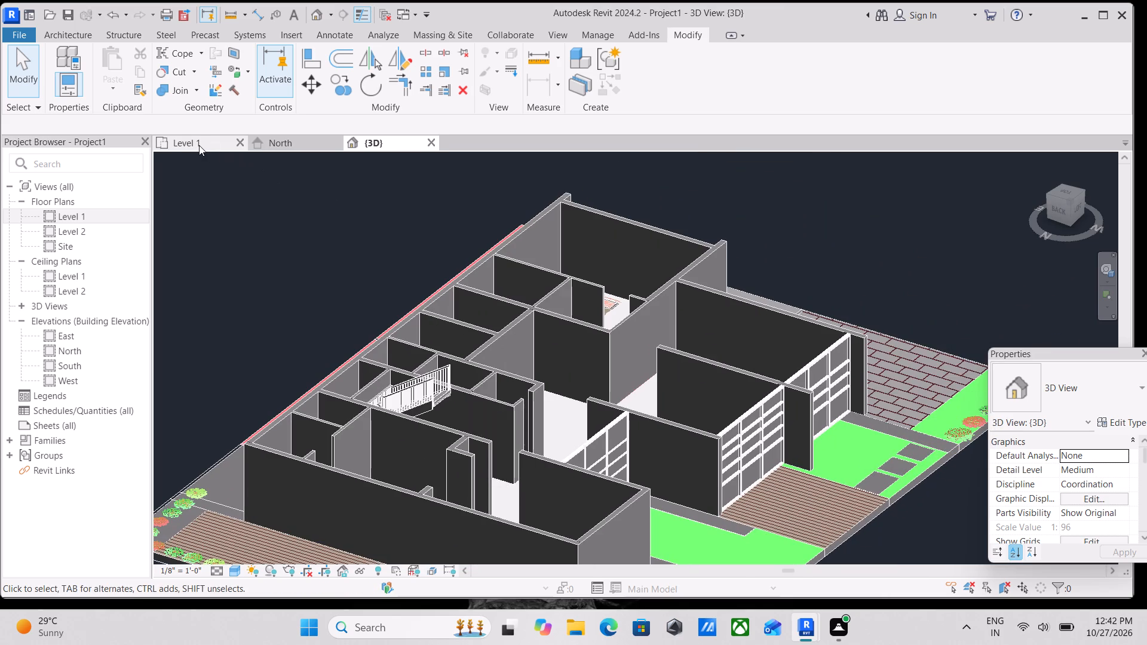
On the Level 1 plan, create a rectangular GRASS TYPE 1' architectural floor, 14' 0" long, filling the empty area beside the water body.
left_click(199, 145)
scroll(325, 263, "down", 2)
middle_click_drag(325, 263, 395, 277)
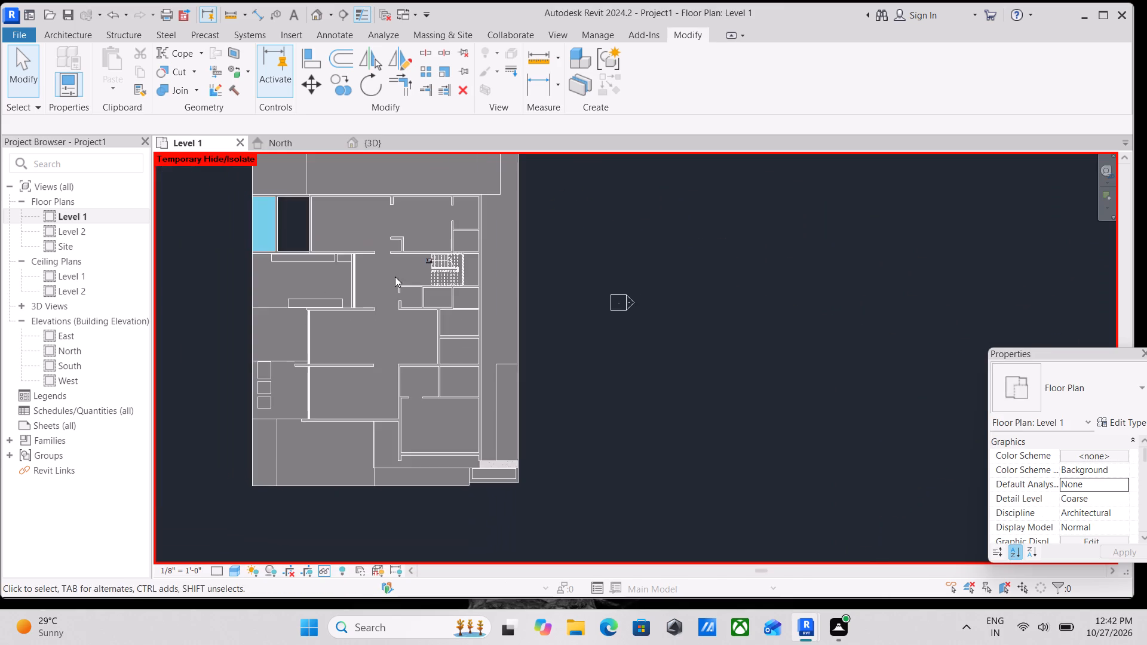
scroll(295, 222, "up", 2)
scroll(222, 186, "up", 4)
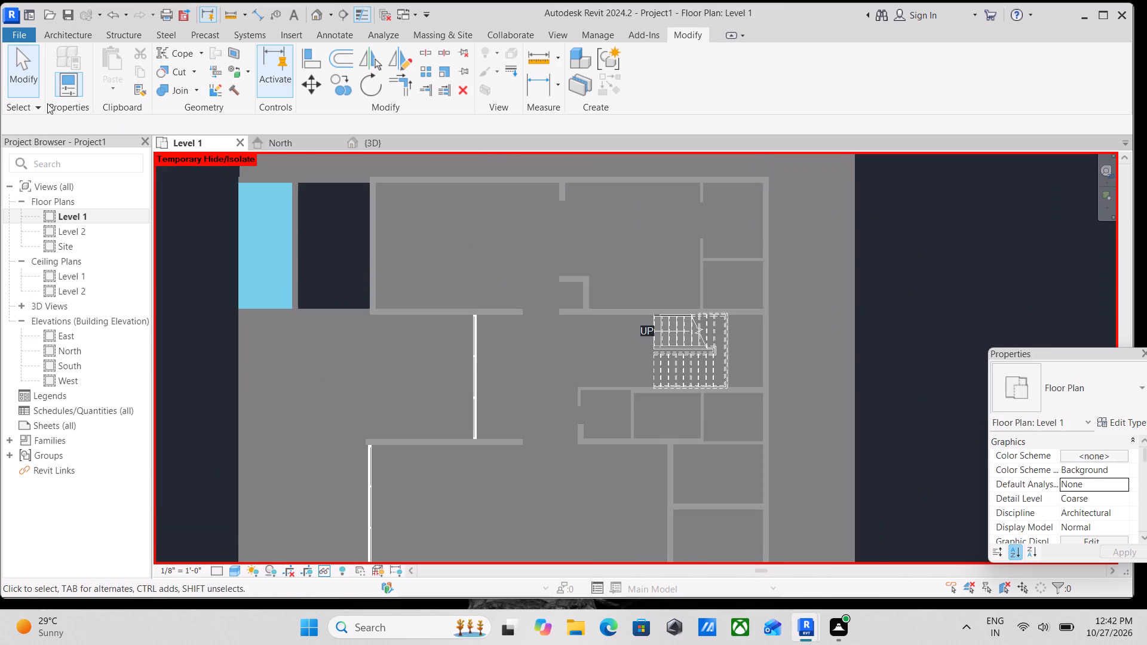
left_click(59, 38)
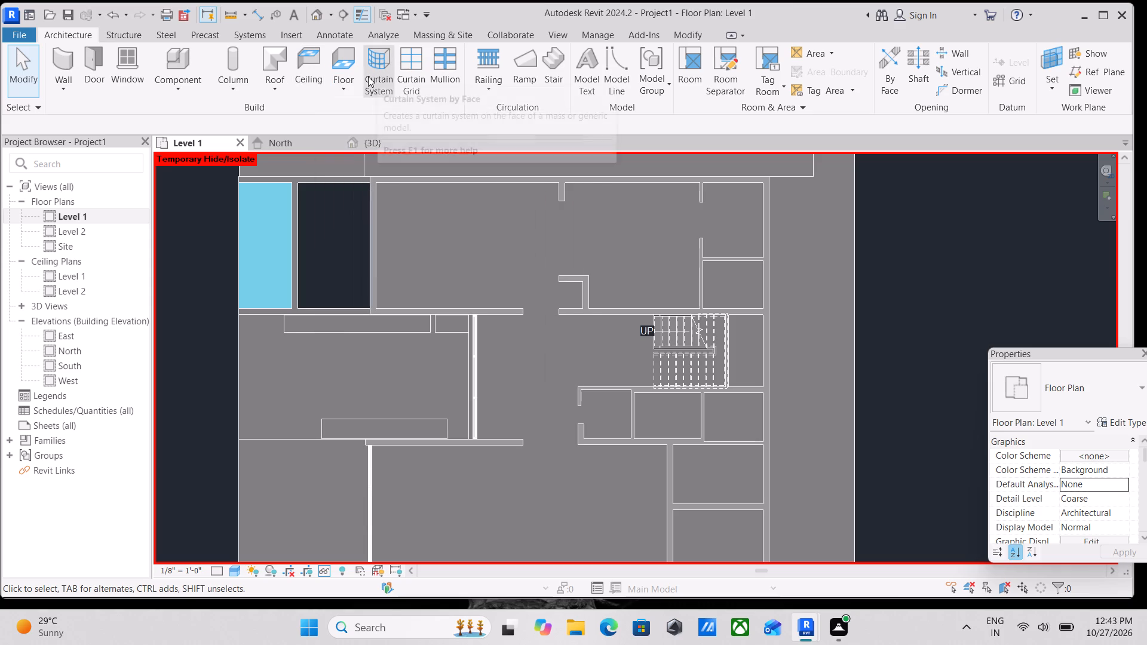
left_click(350, 78)
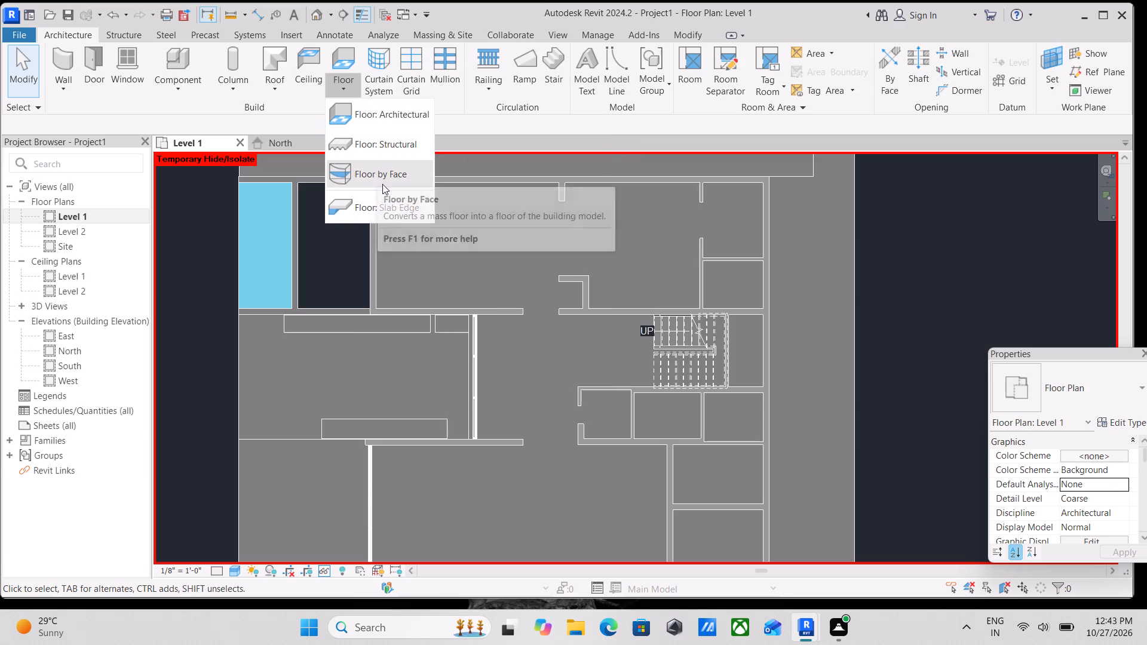
left_click(393, 121)
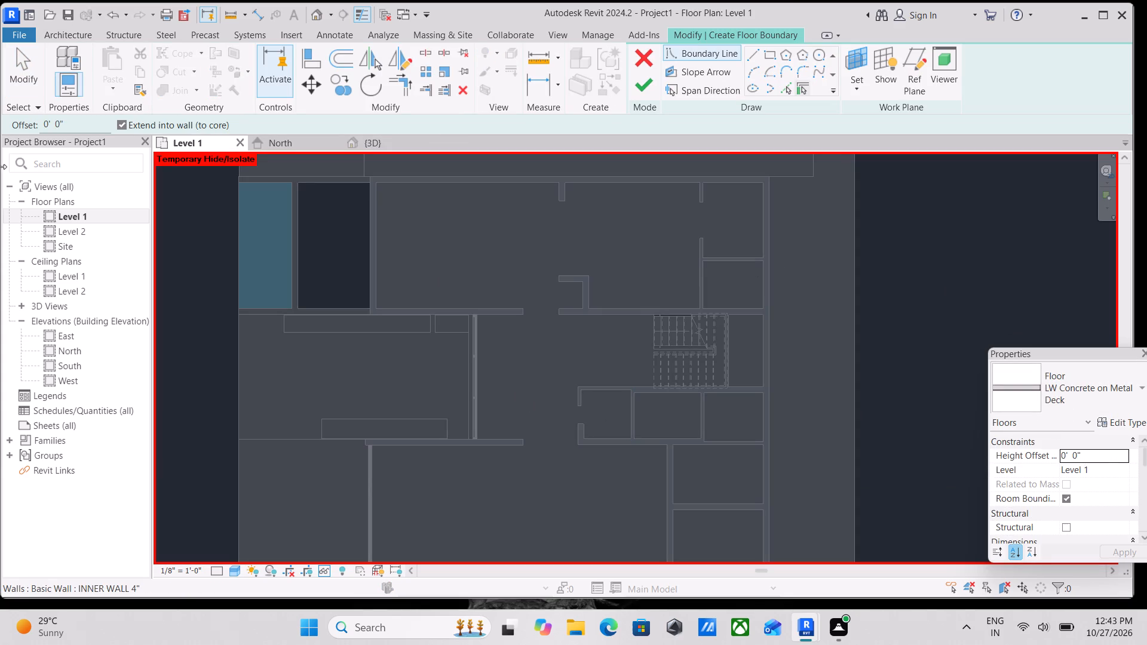
left_click(1132, 406)
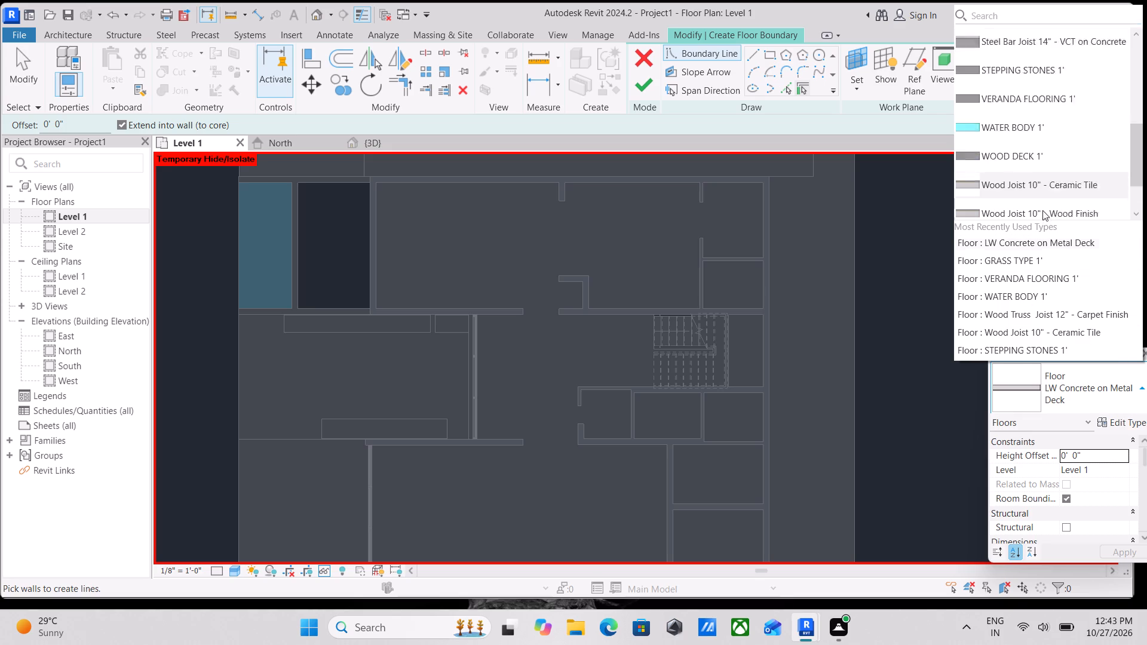
scroll(1042, 189, "up", 2)
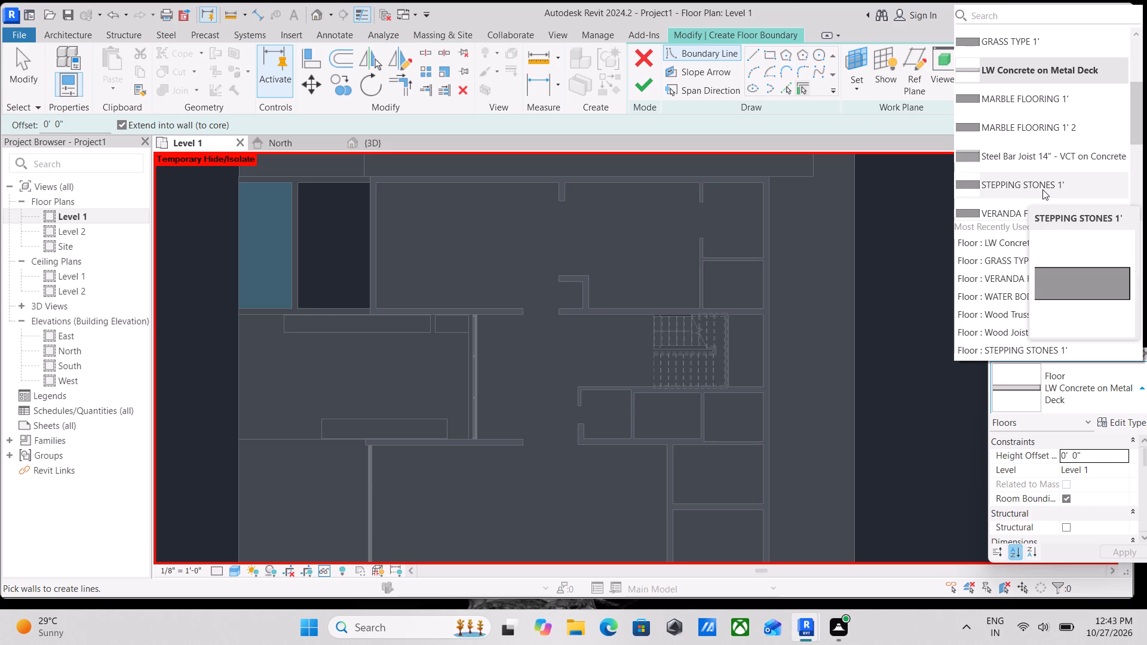
scroll(1030, 225, "up", 1)
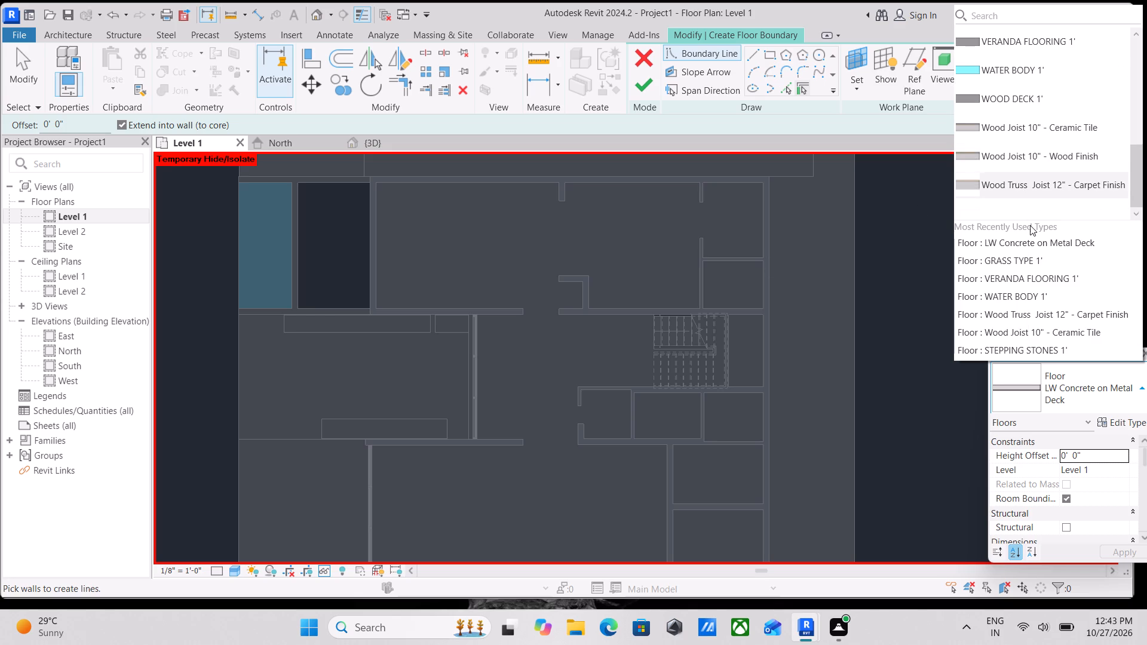
scroll(1023, 231, "down", 1)
left_click(1026, 256)
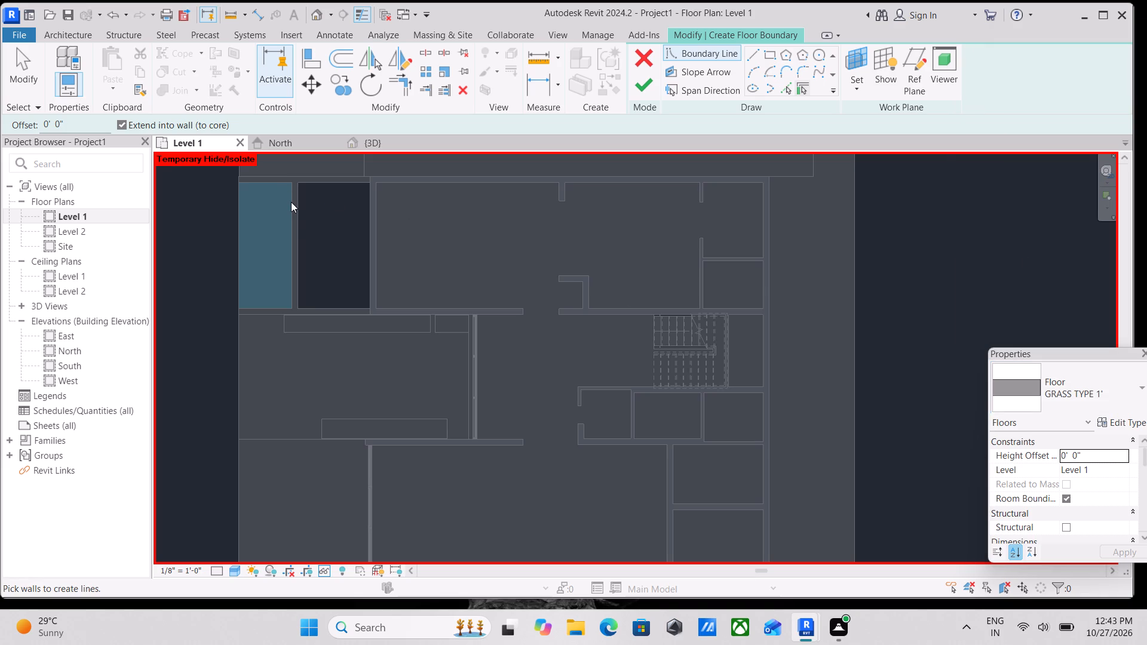
scroll(291, 202, "up", 3)
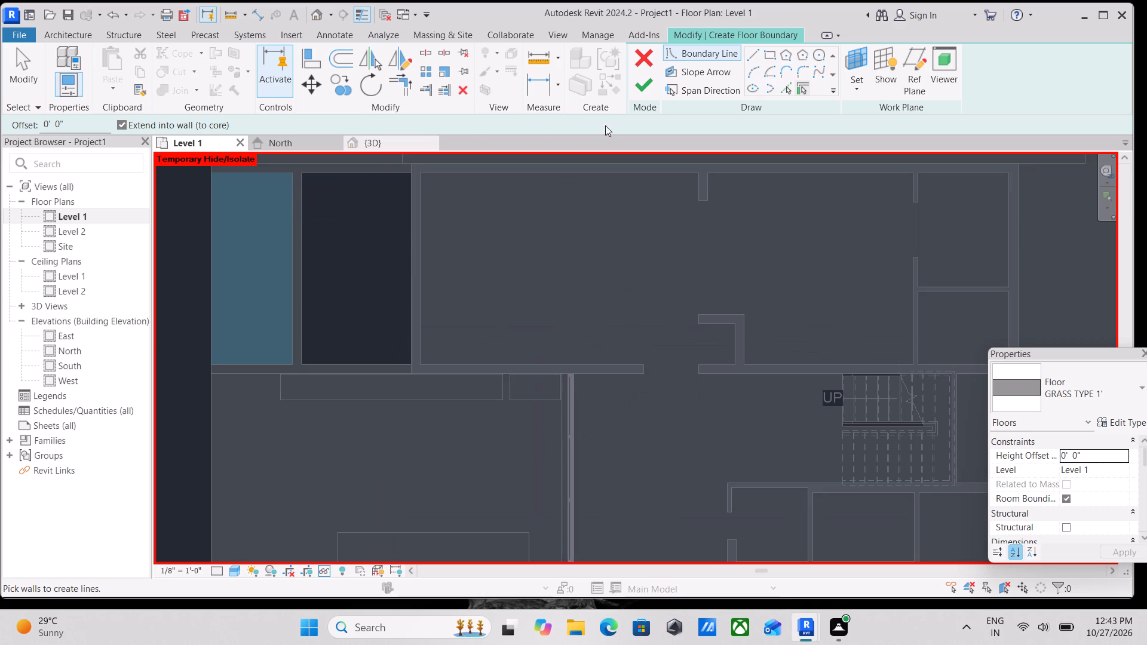
left_click(765, 59)
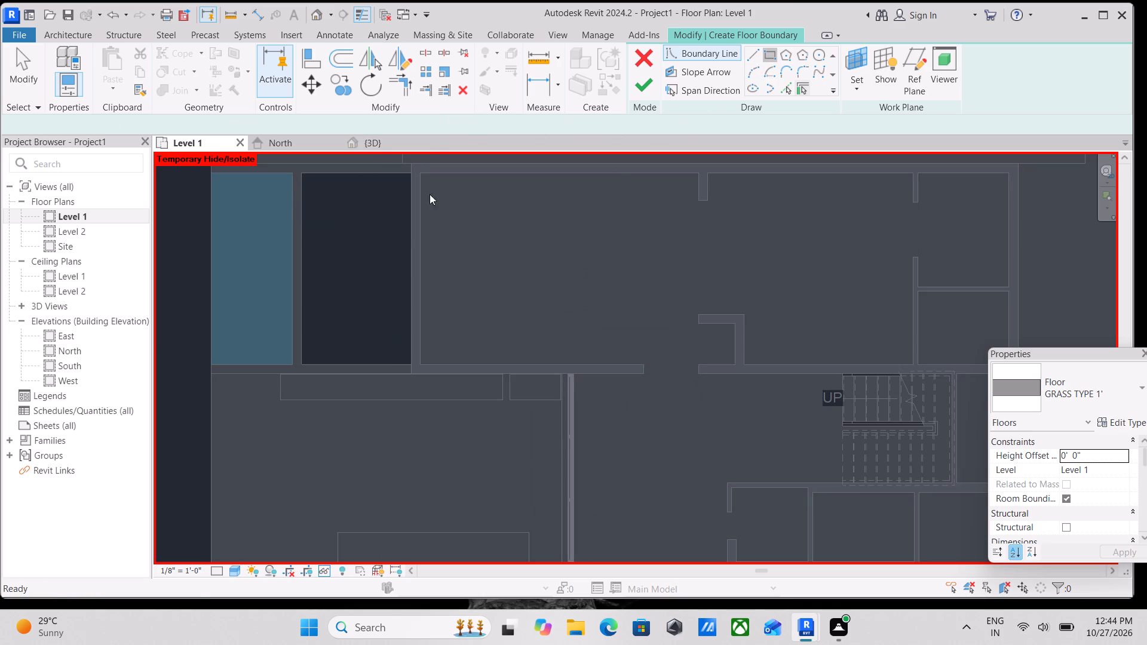
left_click(305, 174)
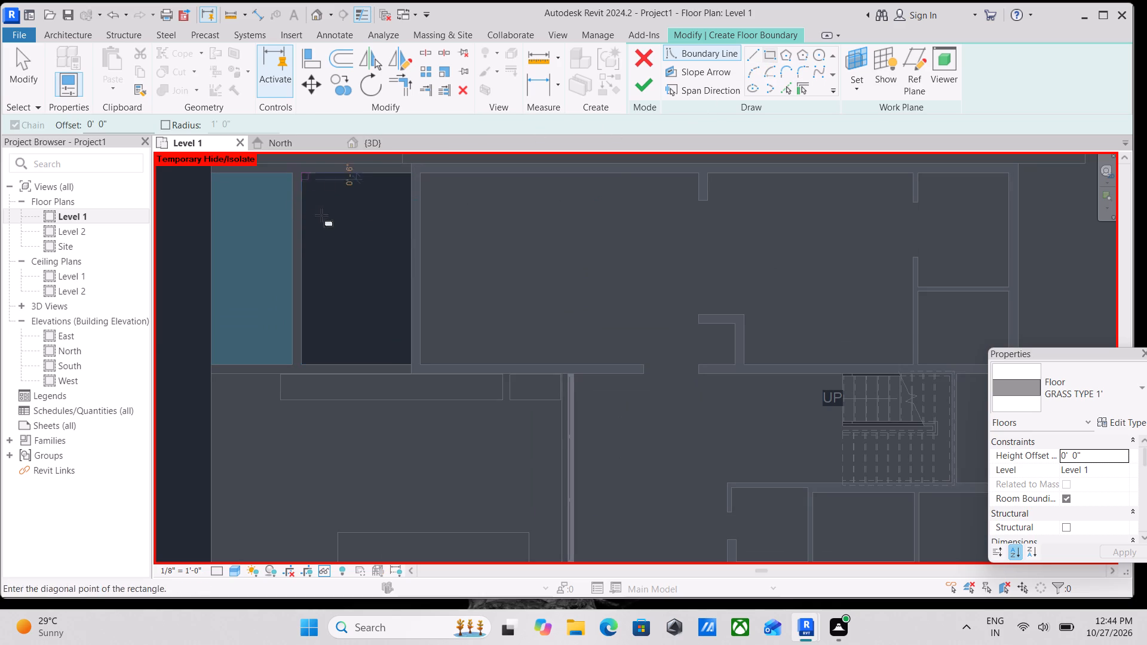
left_click(409, 364)
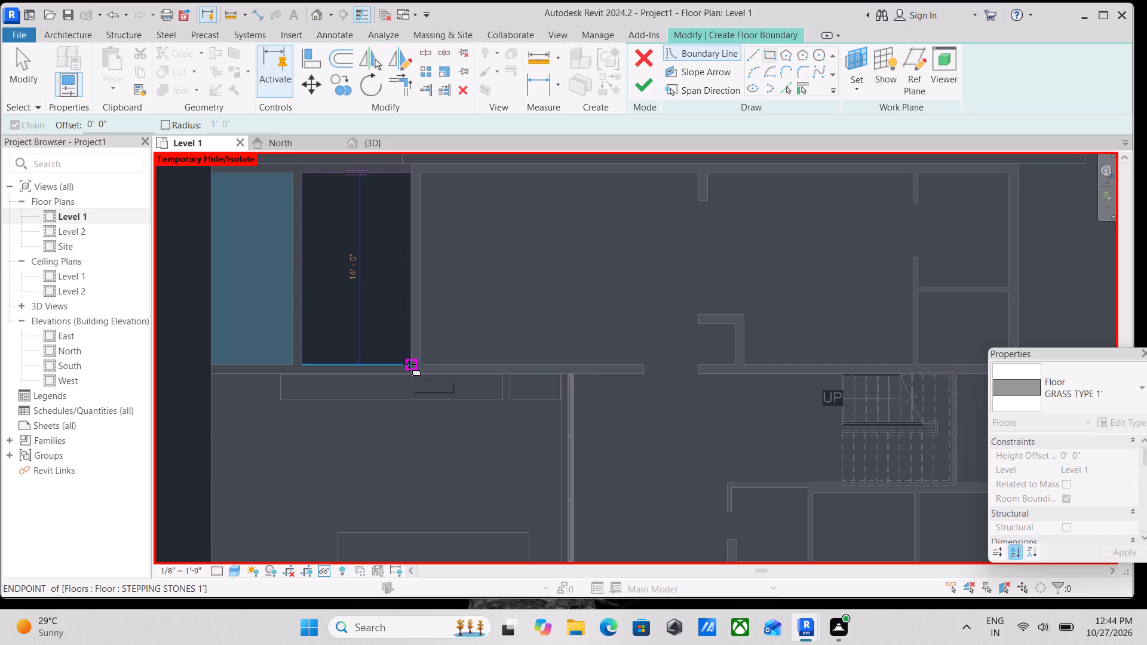
left_click(646, 87)
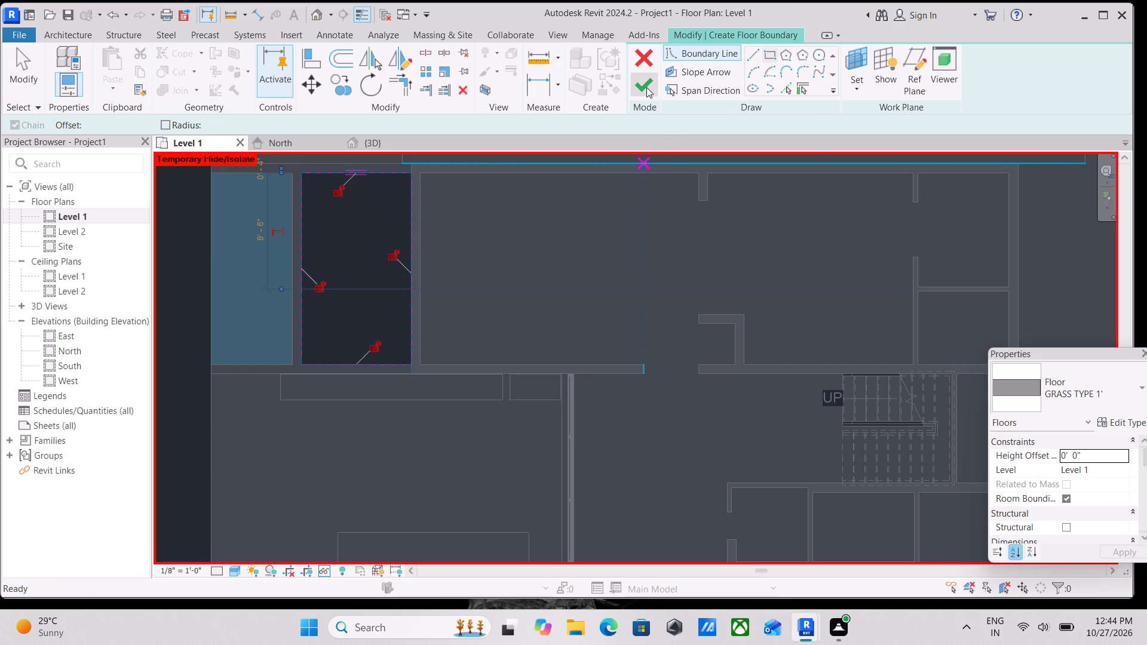
scroll(579, 152, "down", 2)
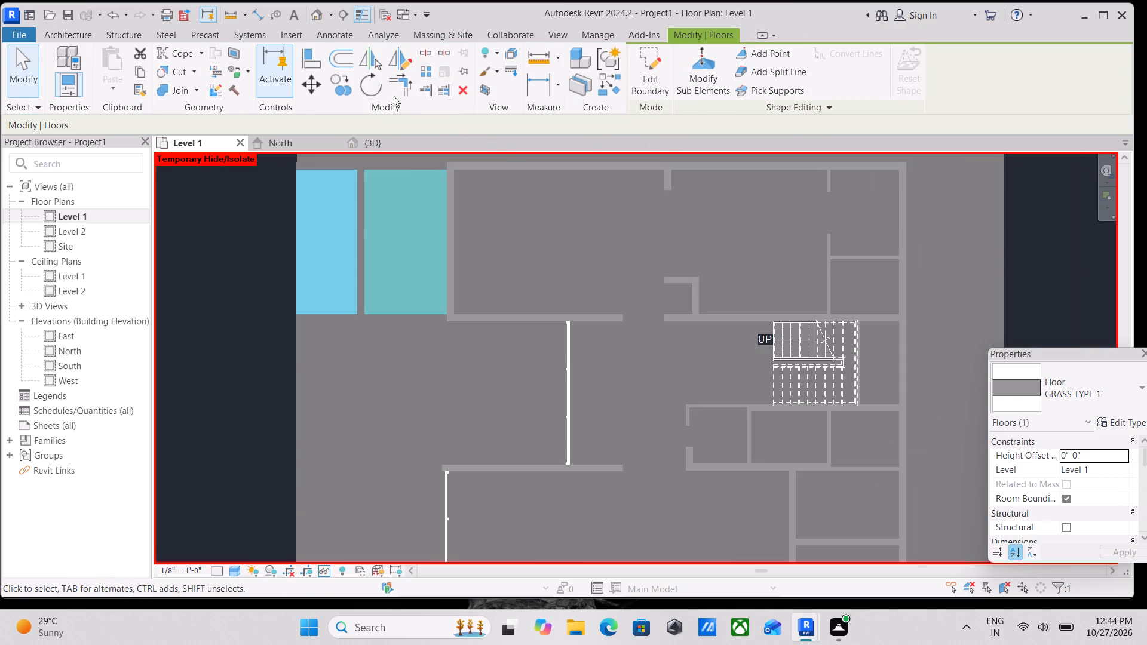
key("Escape")
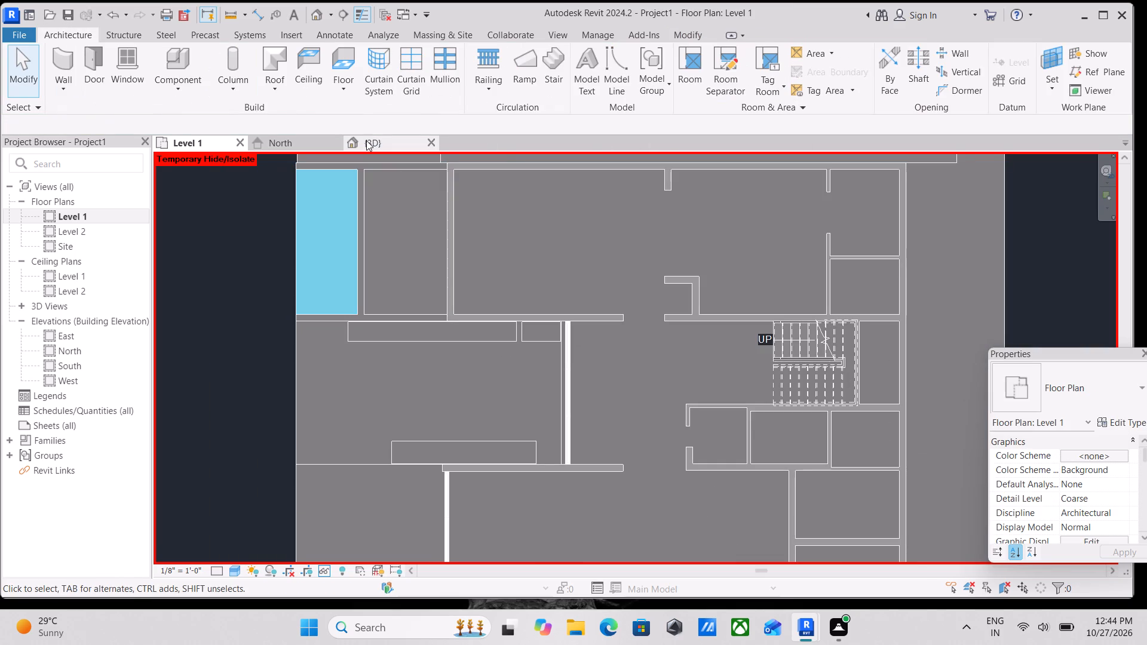
Set the 3D view's visual style to Realistic.
left_click(379, 142)
scroll(587, 255, "down", 2)
middle_click_drag(585, 254, 565, 165)
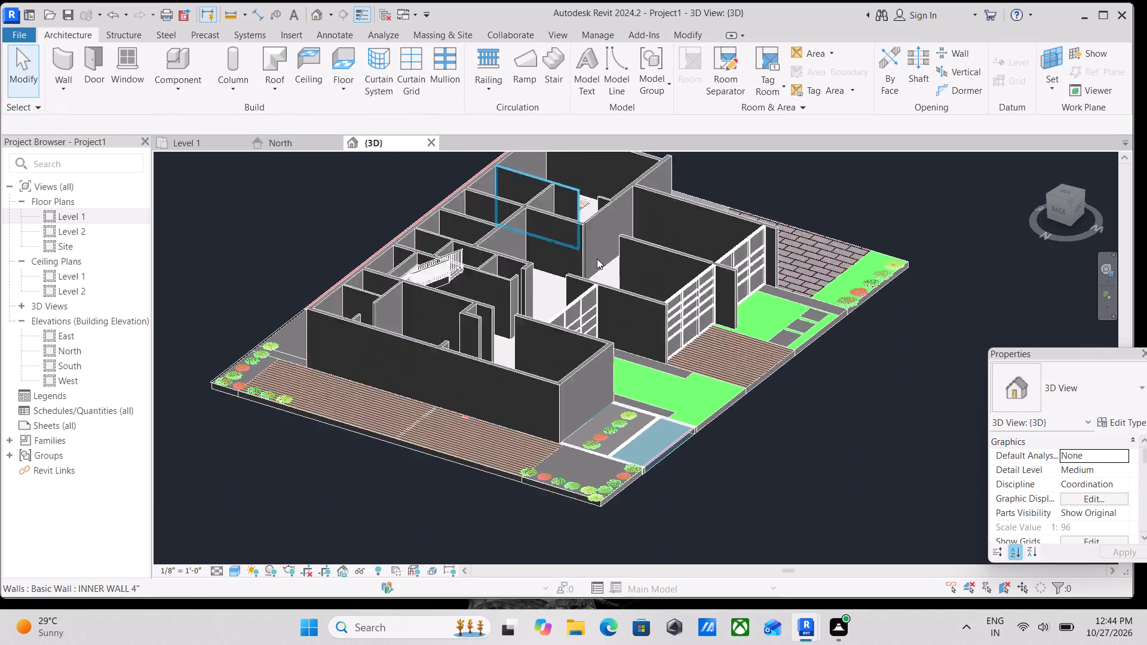
scroll(665, 321, "up", 2)
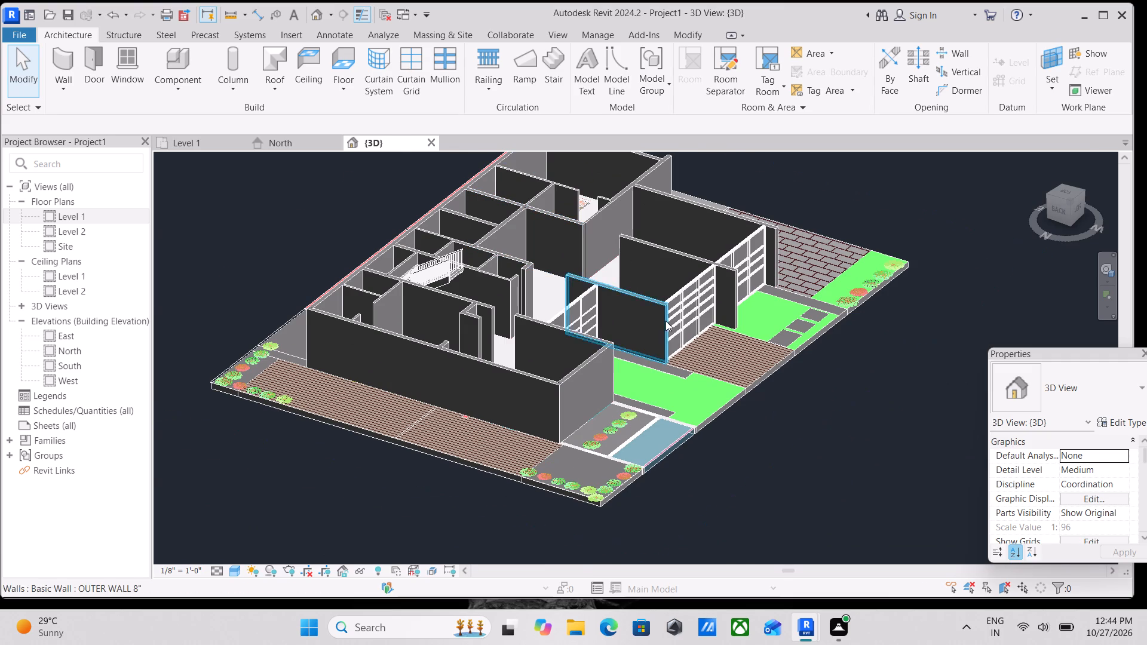
scroll(665, 321, "up", 11)
scroll(364, 443, "down", 7)
middle_click_drag(361, 439, 327, 378)
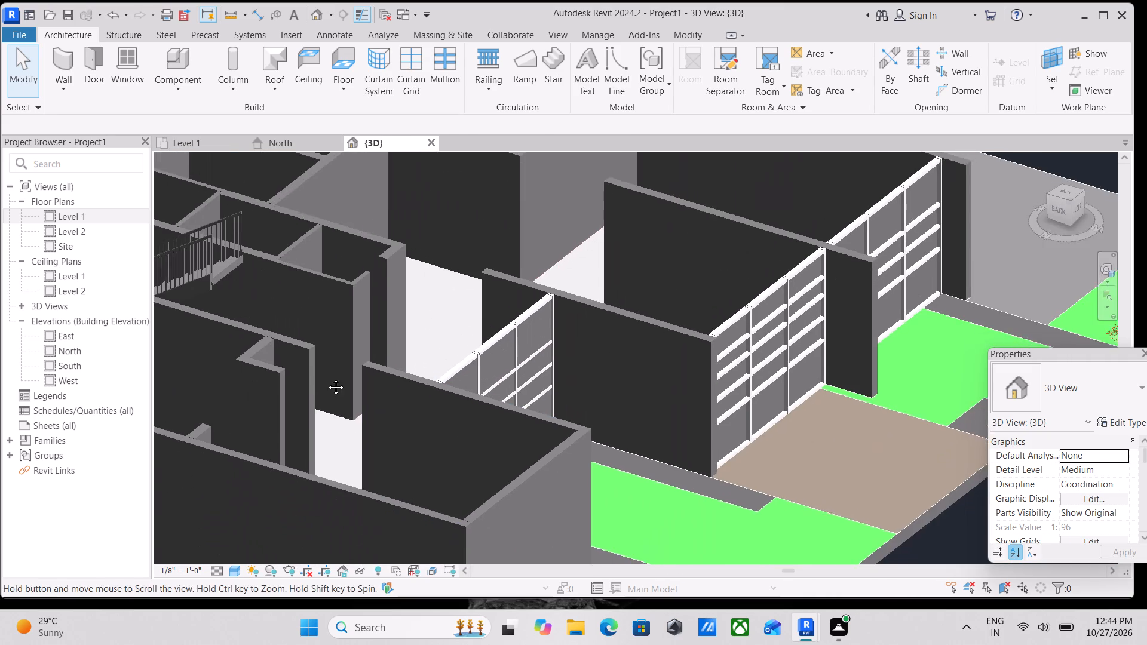
middle_click_drag(327, 378, 318, 359)
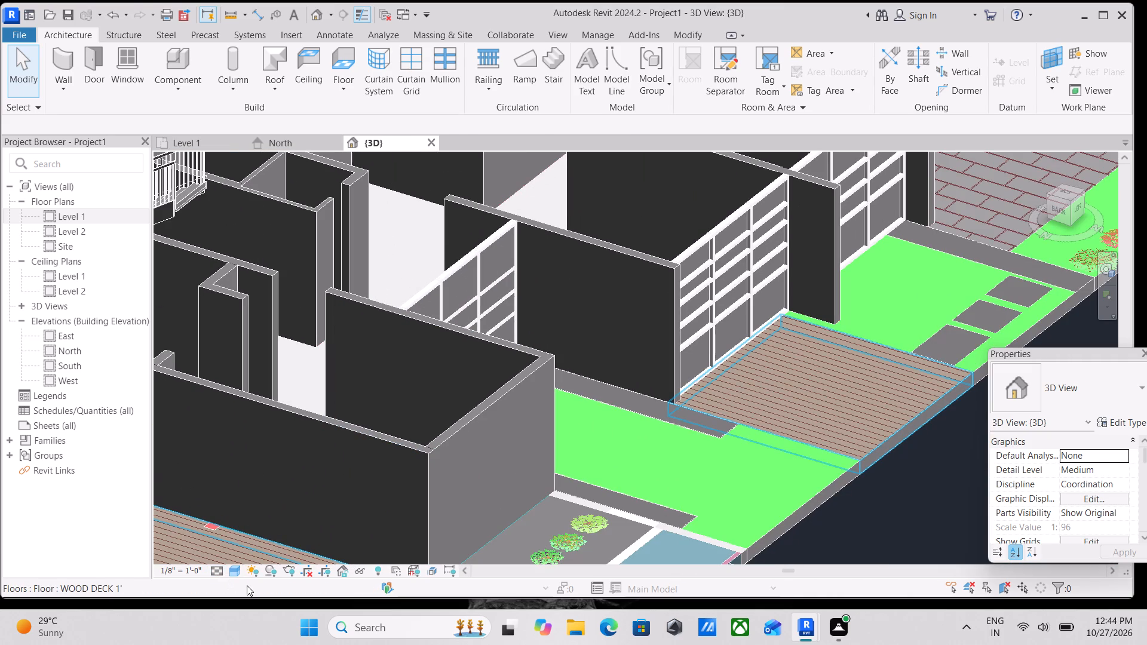
left_click(237, 570)
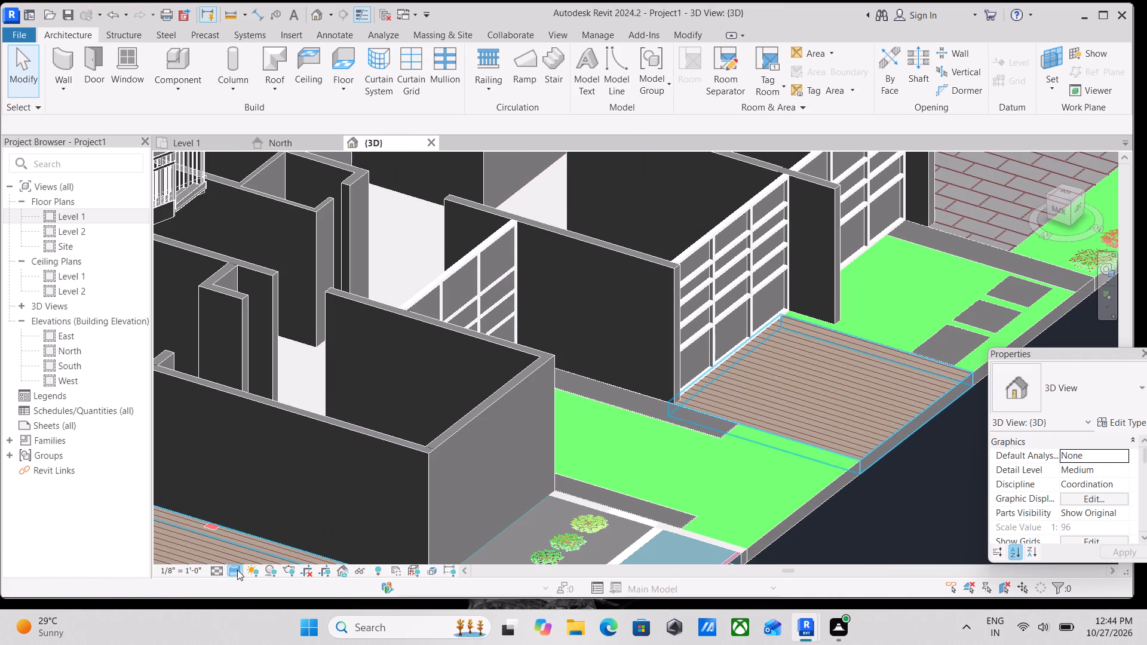
left_click(251, 562)
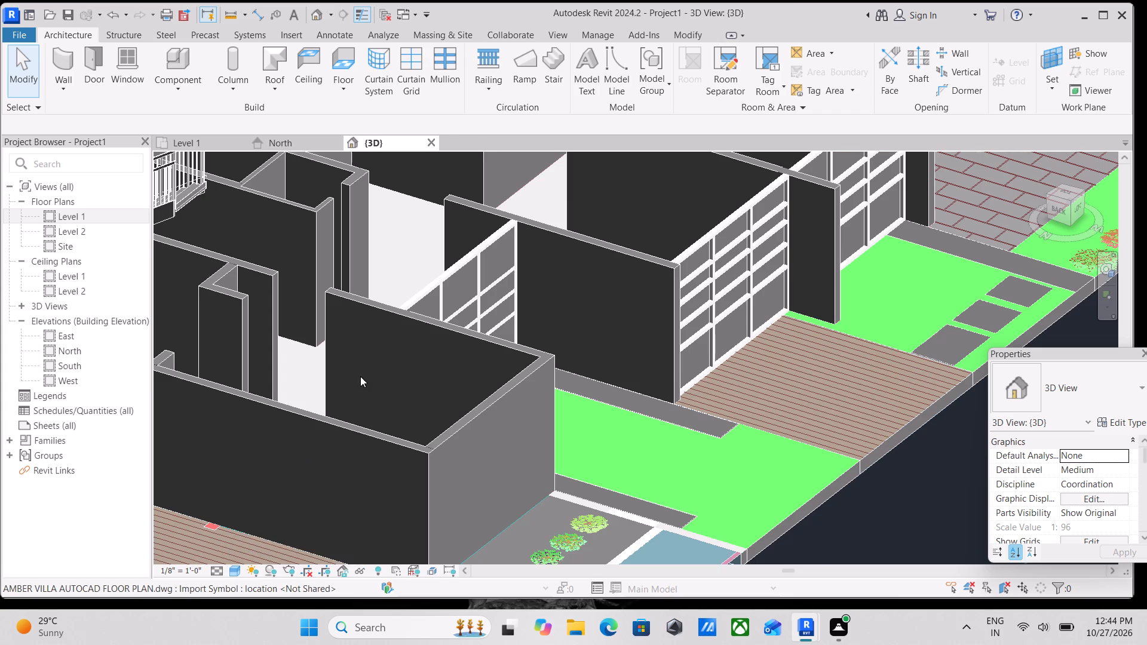
Examine the materials on the new grass floor, pool, paving and surrounding outdoor areas in the 3D view.
scroll(360, 376, "down", 3)
middle_click_drag(405, 345, 496, 398)
middle_click_drag(487, 389, 605, 313)
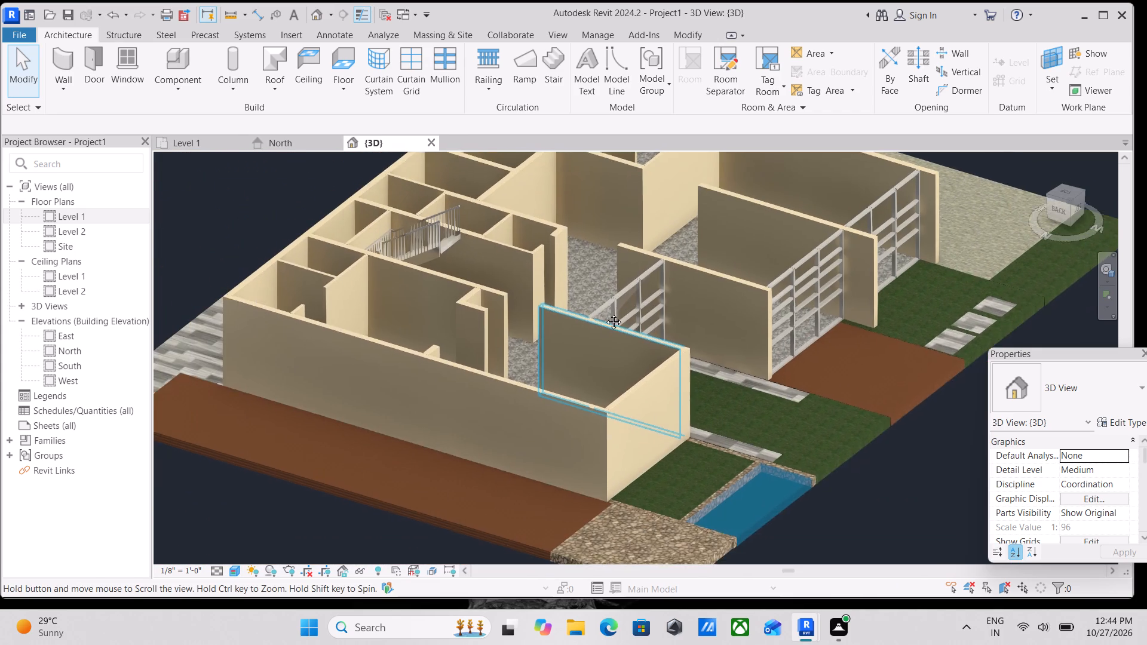
middle_click_drag(605, 313, 605, 313)
scroll(601, 401, "up", 4)
middle_click_drag(706, 482, 629, 386)
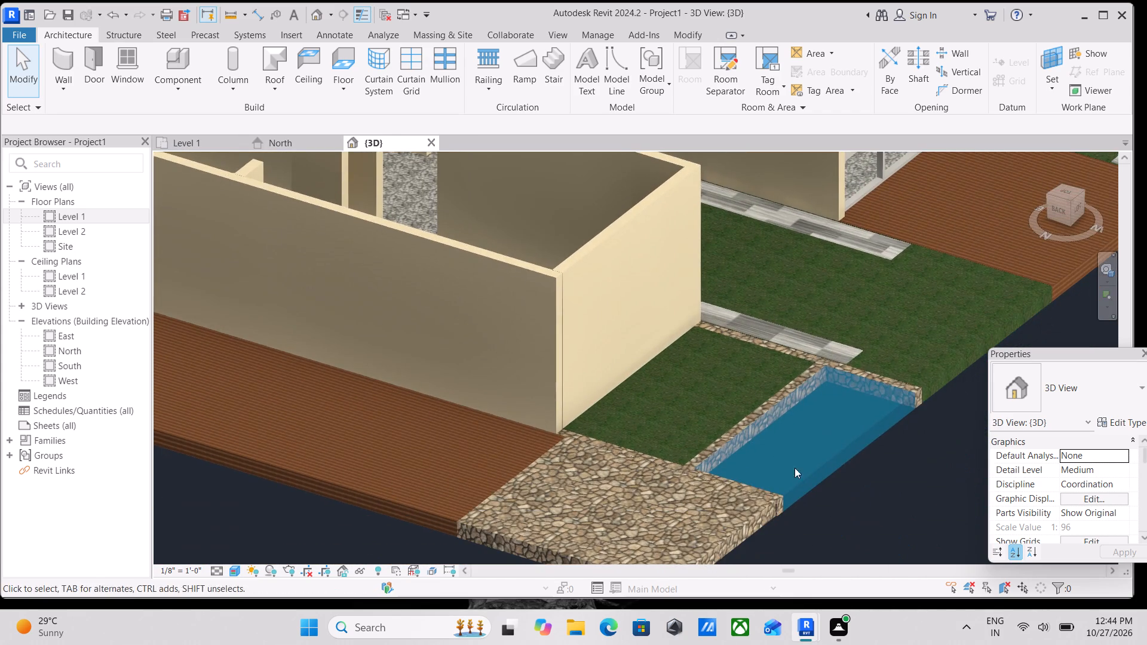
scroll(804, 472, "up", 2)
scroll(804, 472, "down", 1)
middle_click_drag(804, 472, 746, 438)
scroll(674, 403, "down", 3)
middle_click_drag(674, 403, 673, 427)
scroll(673, 427, "up", 1)
scroll(780, 313, "up", 4)
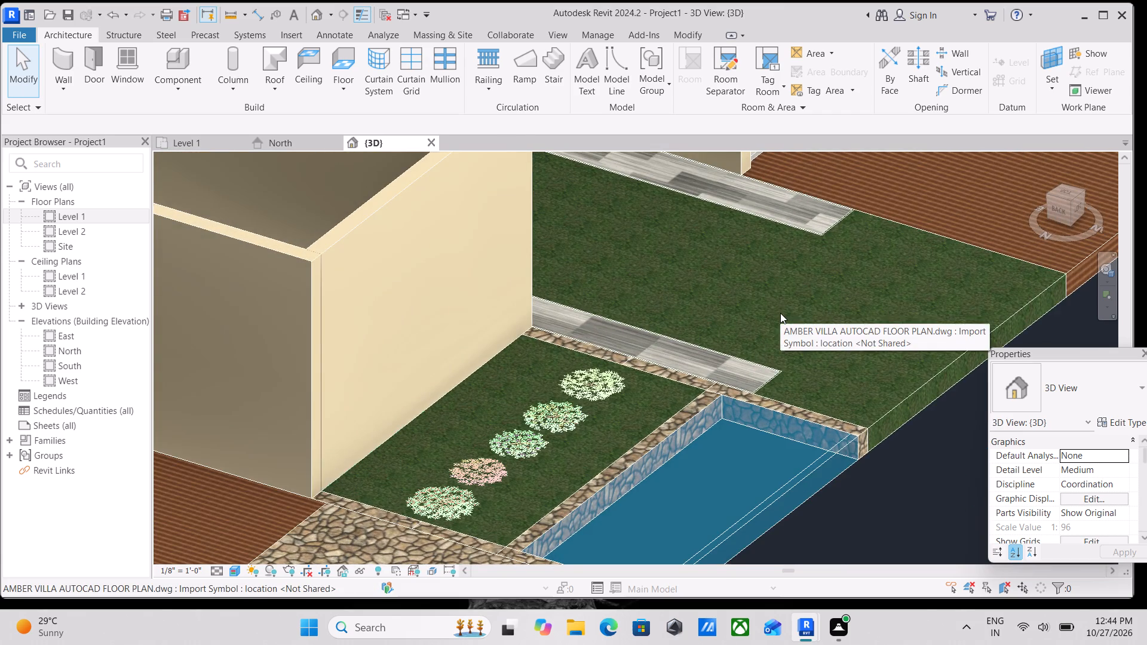
scroll(747, 312, "down", 7)
middle_click_drag(726, 297, 716, 327)
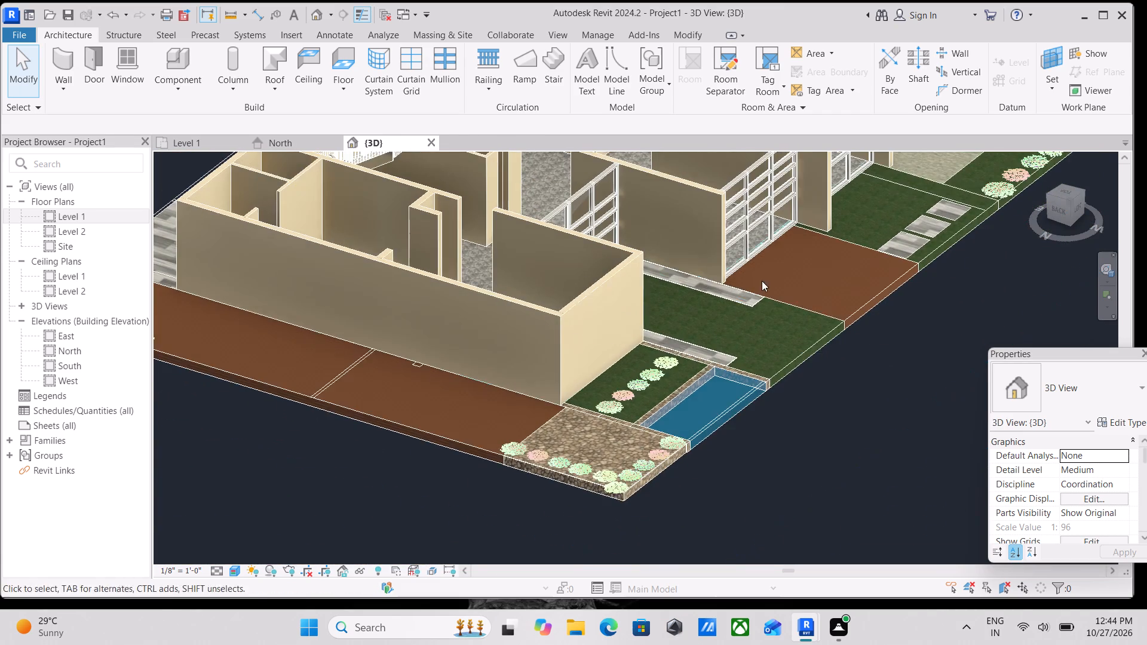
Examine the outdoor floors, pool, paving and house walls in the realistic 3D view, from the water body to the veranda corner.
scroll(769, 272, "up", 3)
scroll(775, 268, "down", 1)
middle_click_drag(775, 268, 682, 296)
scroll(691, 289, "down", 2)
middle_click(691, 289)
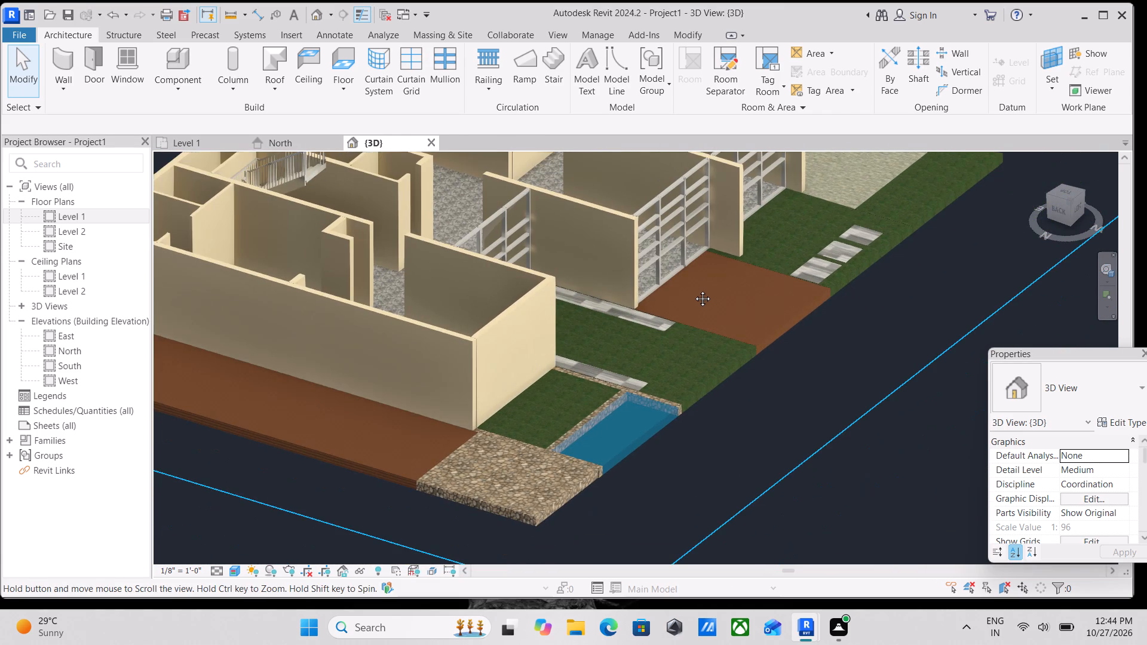
scroll(663, 300, "down", 3)
middle_click_drag(648, 303, 683, 372)
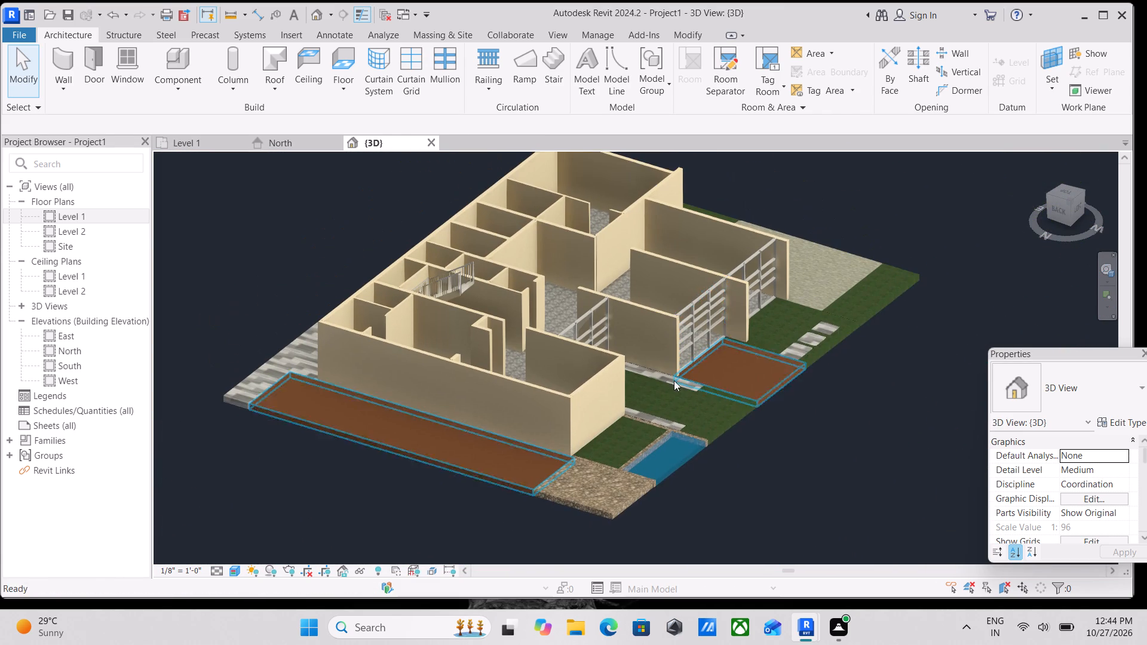
scroll(615, 475, "up", 3)
scroll(672, 476, "up", 3)
scroll(670, 435, "down", 2)
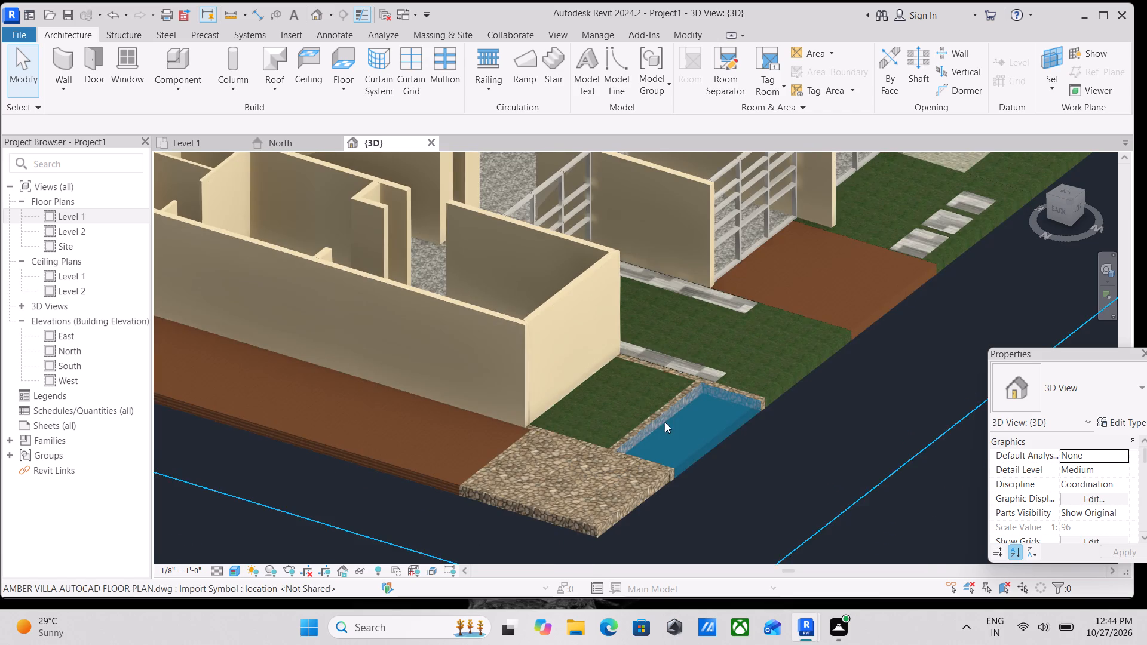
scroll(637, 387, "down", 4)
middle_click_drag(637, 387, 667, 416)
scroll(449, 418, "up", 1)
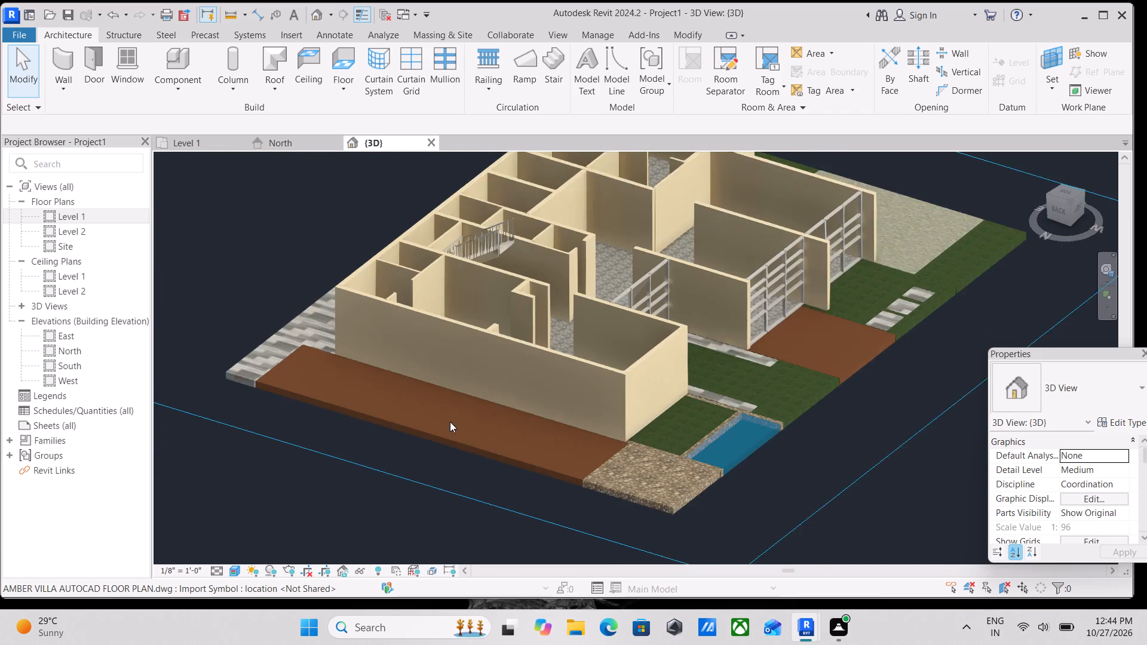
scroll(450, 422, "up", 2)
scroll(365, 374, "down", 2)
middle_click_drag(365, 374, 452, 420)
scroll(438, 432, "up", 3)
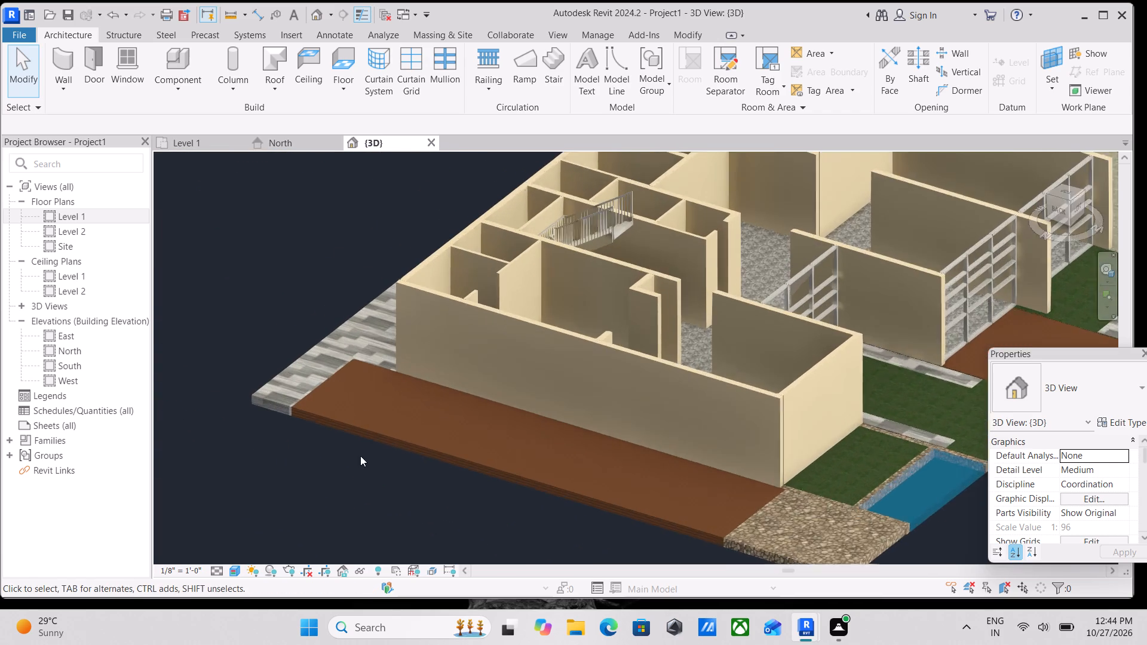
scroll(327, 440, "up", 3)
scroll(264, 384, "down", 2)
middle_click_drag(271, 393, 342, 483)
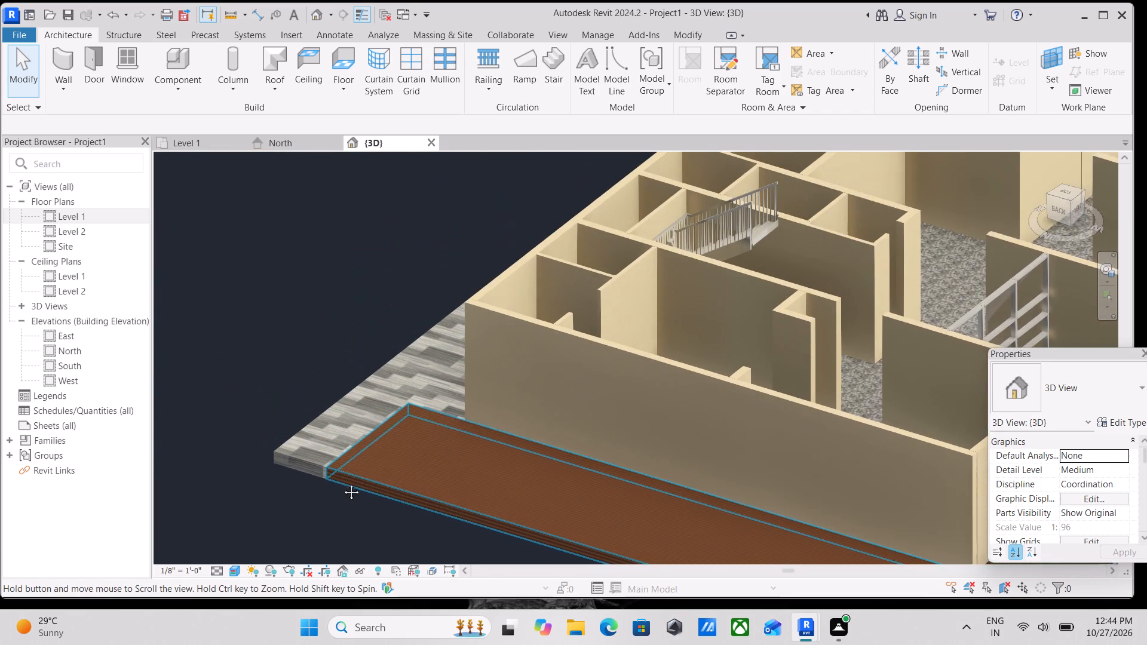
scroll(476, 336, "up", 3)
scroll(437, 325, "down", 5)
scroll(495, 298, "down", 4)
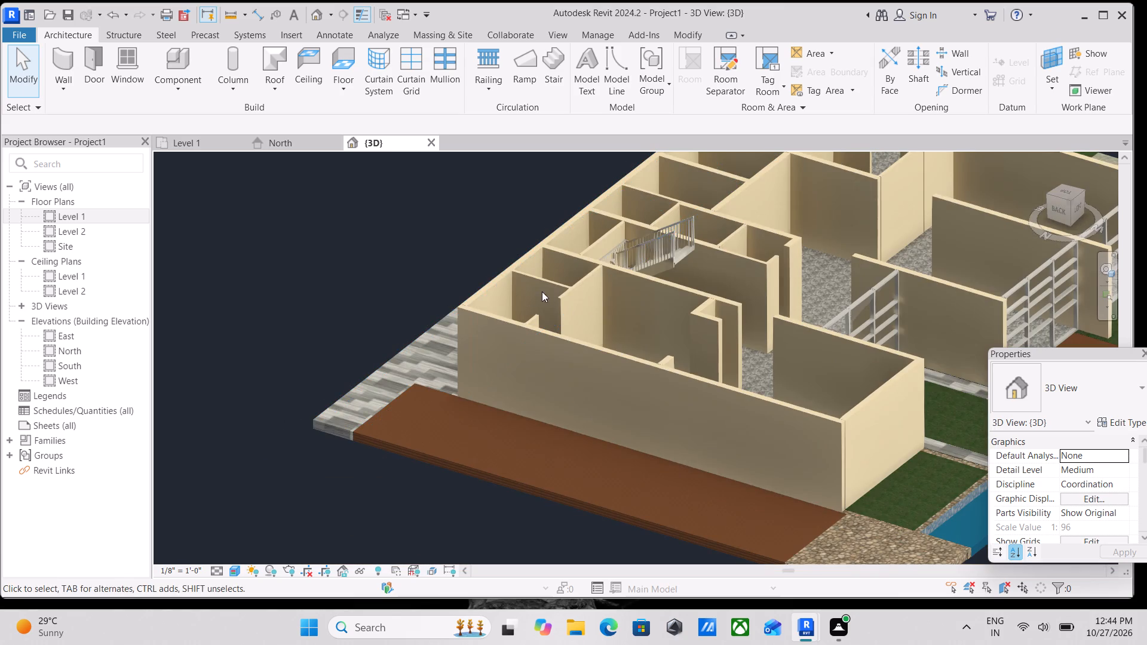
middle_click_drag(704, 288, 558, 435)
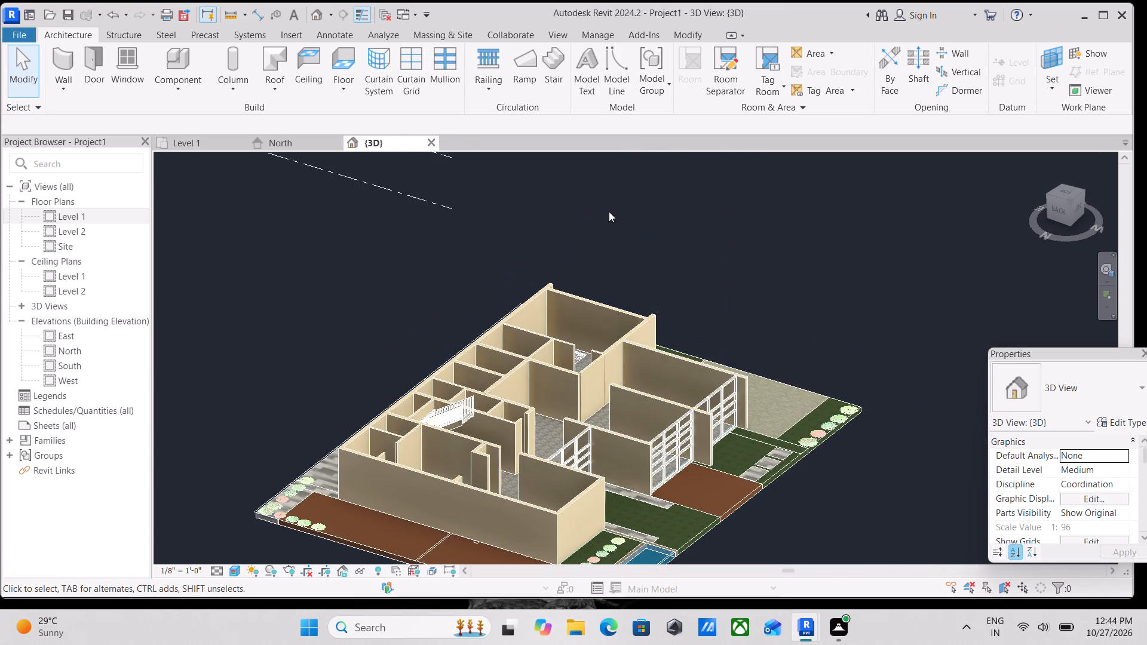
Open the Level 1 floor plan with the whole house layout in view.
left_click(172, 146)
scroll(538, 296, "down", 3)
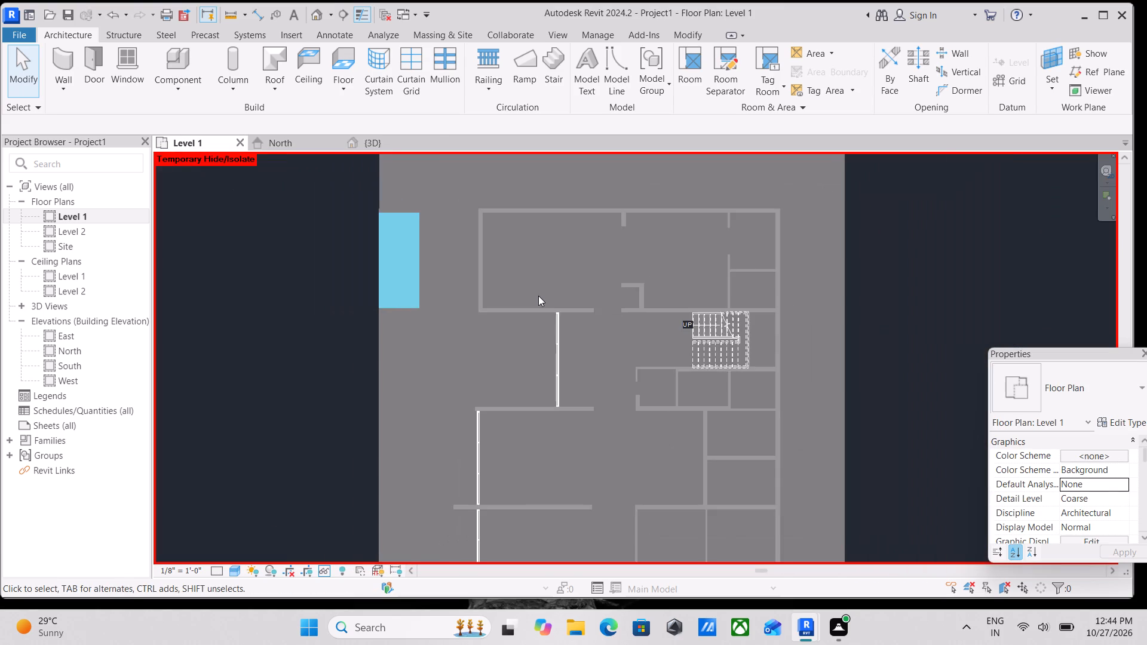
scroll(529, 322, "down", 3)
middle_click_drag(526, 317, 508, 274)
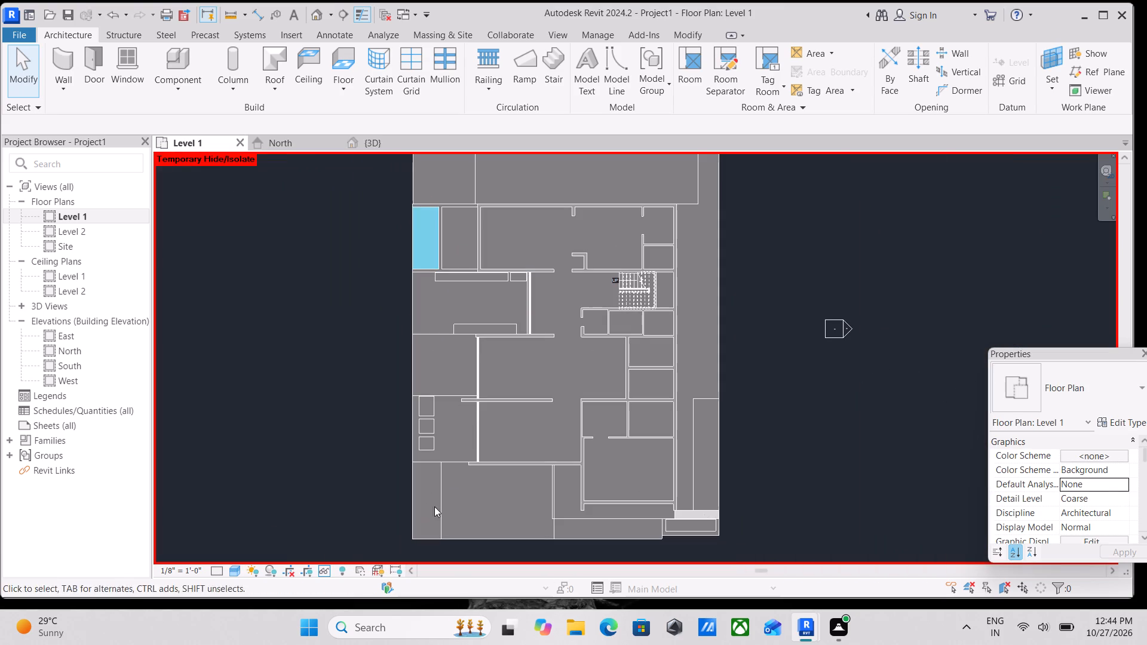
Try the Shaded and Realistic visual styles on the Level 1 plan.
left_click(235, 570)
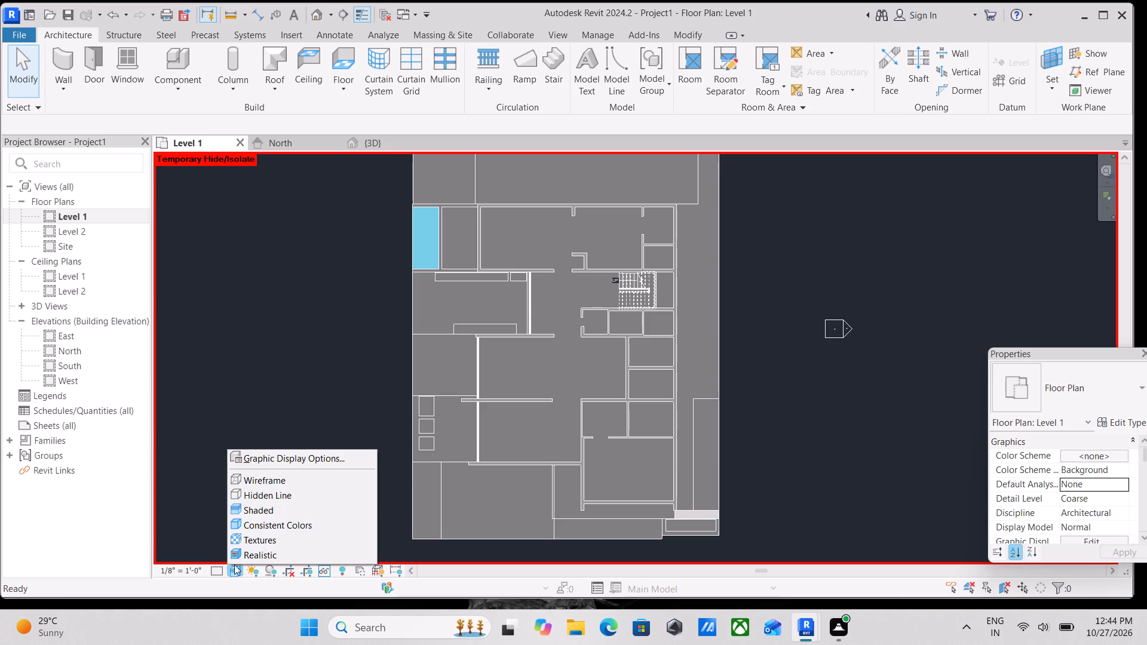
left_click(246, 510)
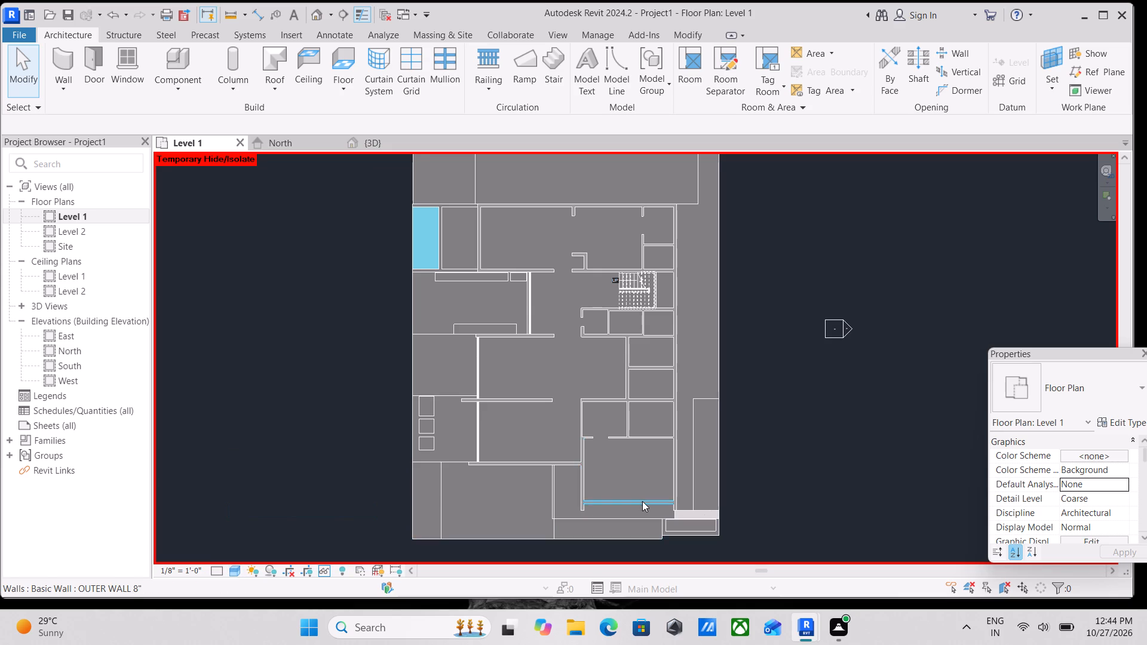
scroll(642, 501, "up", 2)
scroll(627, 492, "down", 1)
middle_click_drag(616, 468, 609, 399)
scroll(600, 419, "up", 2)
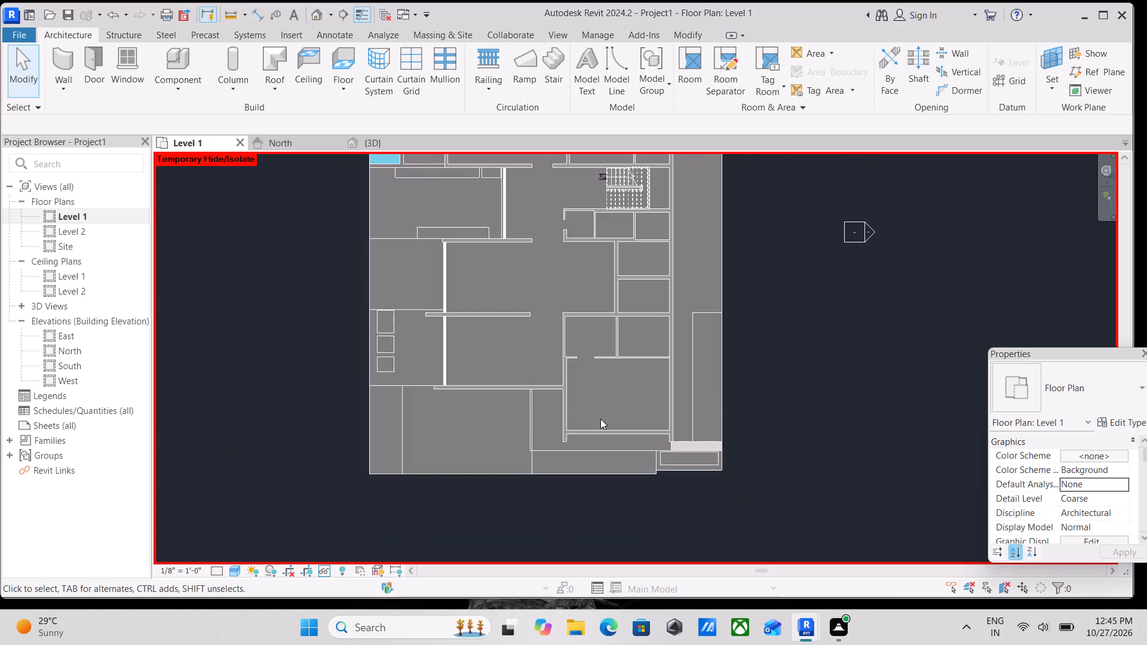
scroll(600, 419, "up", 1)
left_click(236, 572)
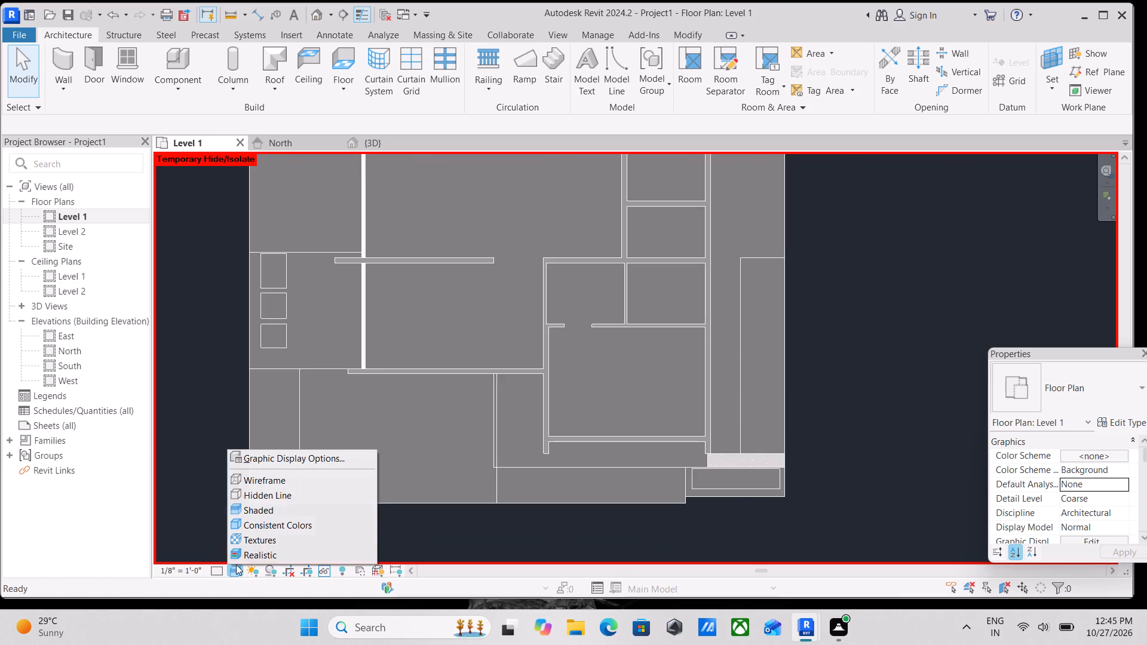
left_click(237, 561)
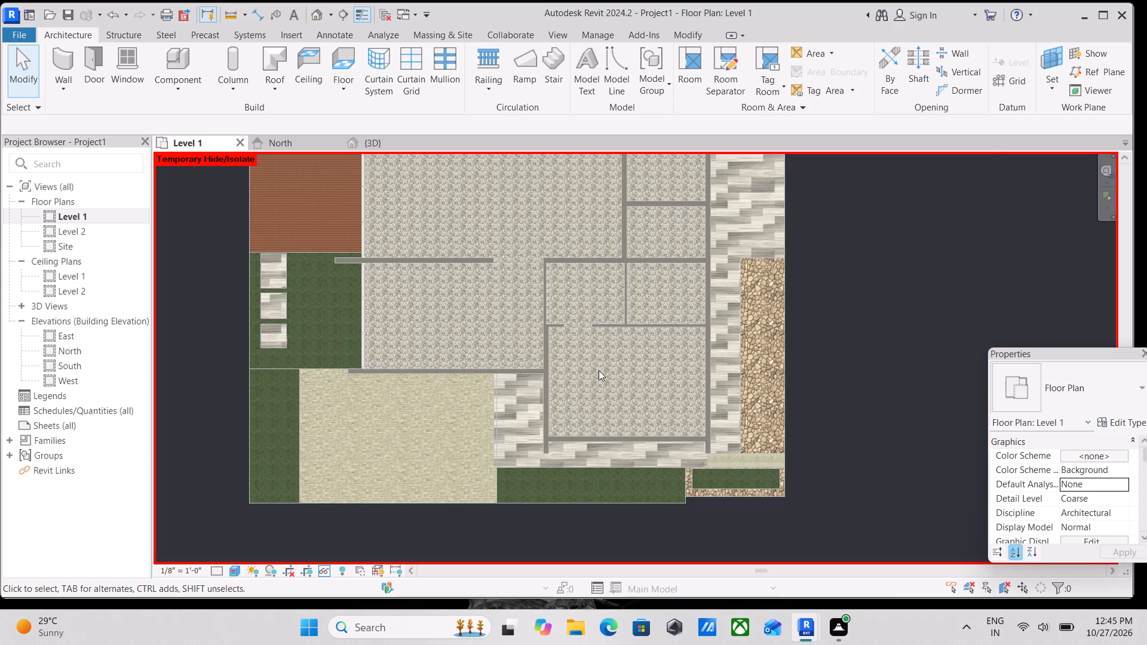
Examine the floor materials across the Level 1 plan, covering the indoor rooms, decks, grass, paving and water body.
scroll(599, 370, "down", 1)
middle_click_drag(599, 370, 593, 443)
middle_click_drag(565, 347, 569, 505)
middle_click_drag(422, 242, 429, 332)
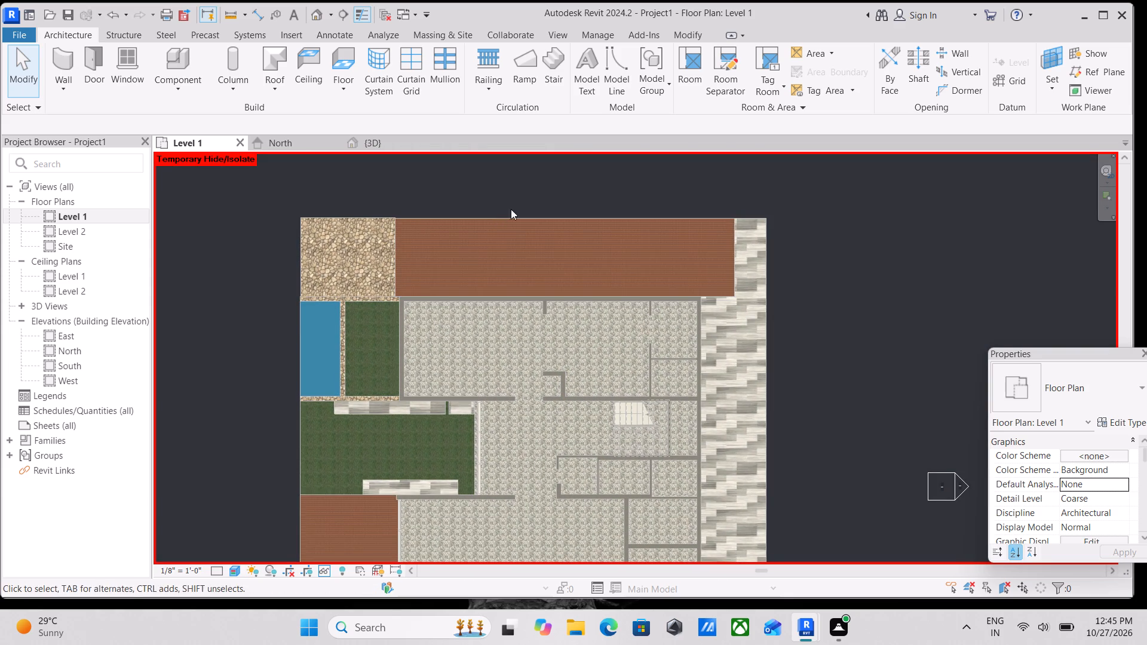
scroll(744, 271, "up", 3)
scroll(726, 349, "up", 3)
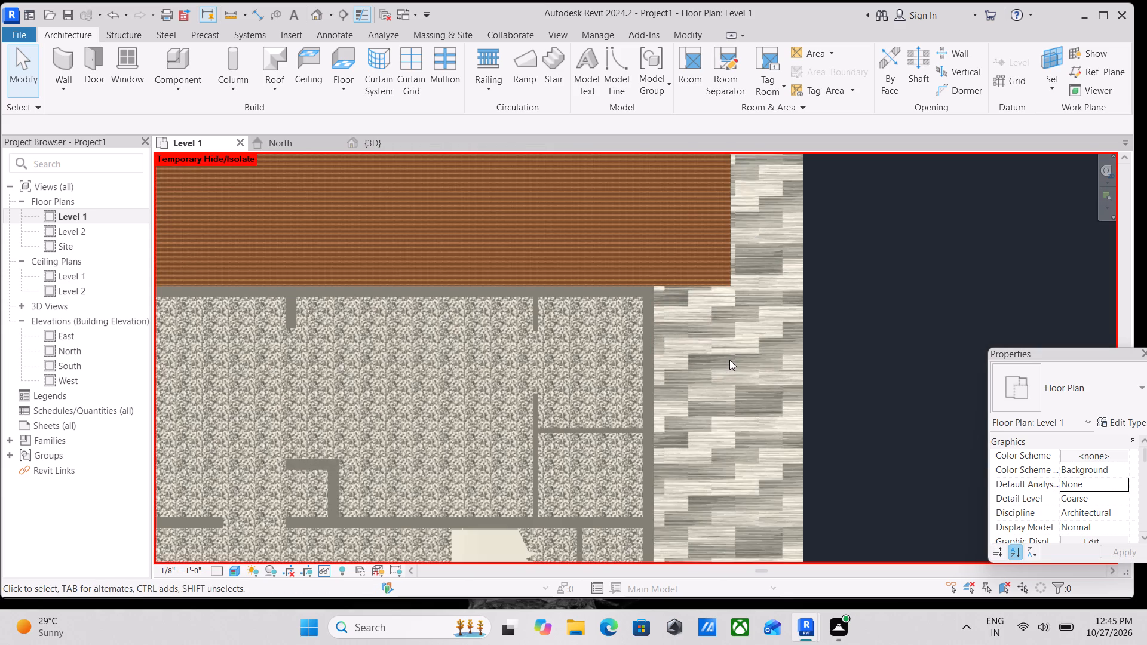
scroll(707, 375, "down", 4)
scroll(318, 406, "down", 2)
middle_click_drag(305, 383, 335, 227)
scroll(413, 360, "down", 1)
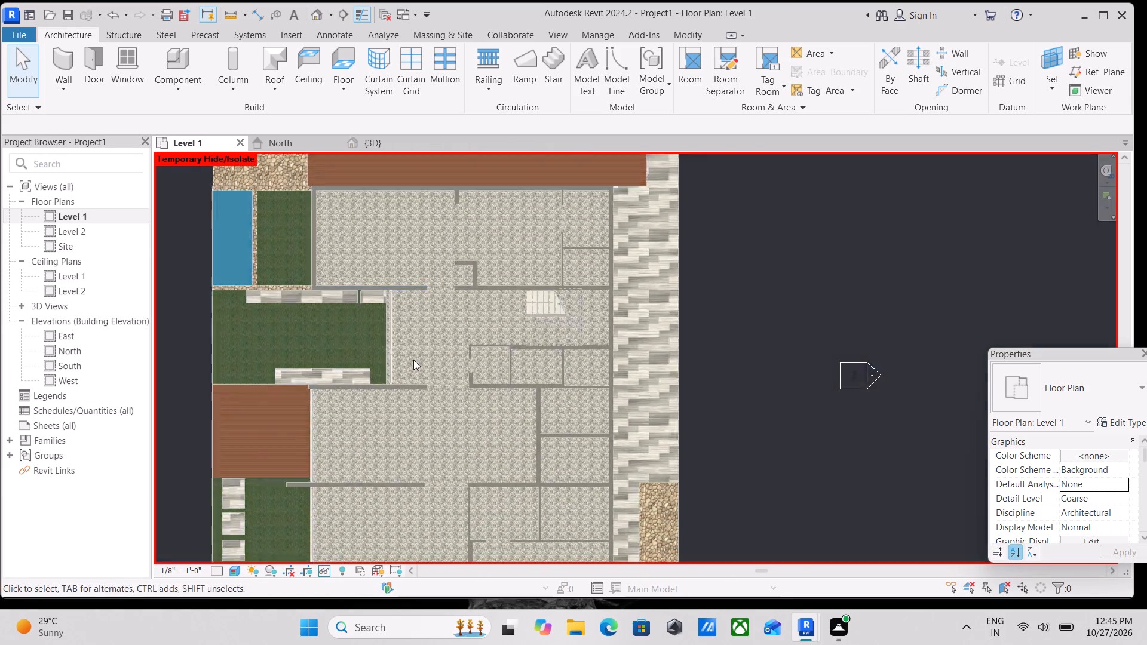
scroll(413, 360, "down", 1)
middle_click_drag(413, 358, 422, 225)
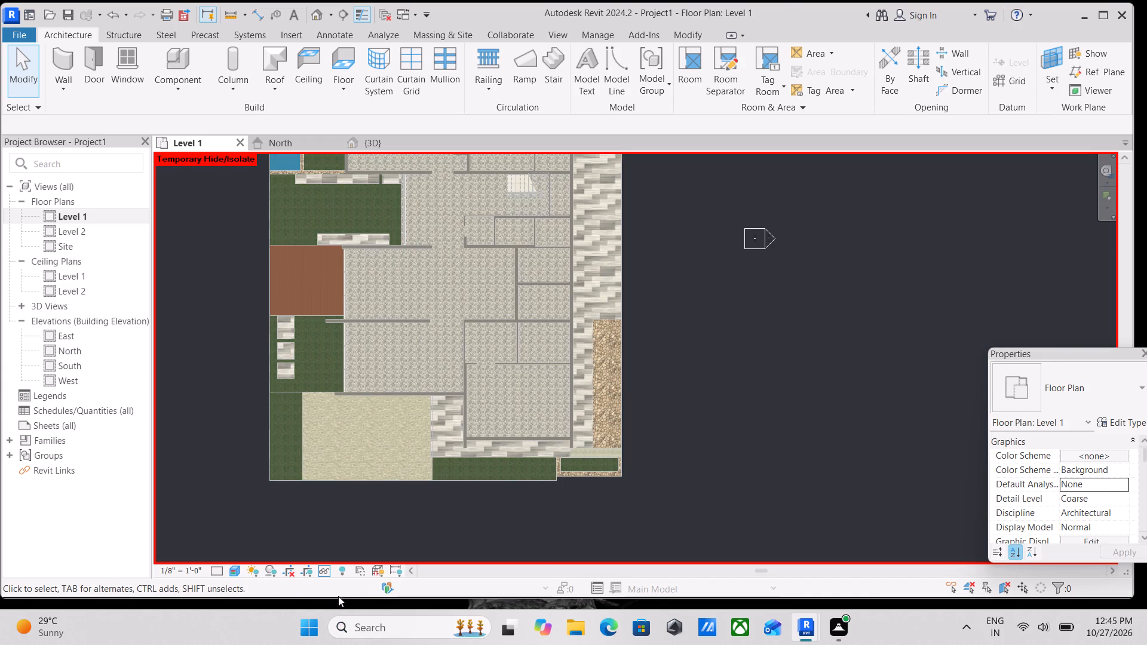
Set the Level 1 plan's visual style to Wireframe.
left_click(237, 572)
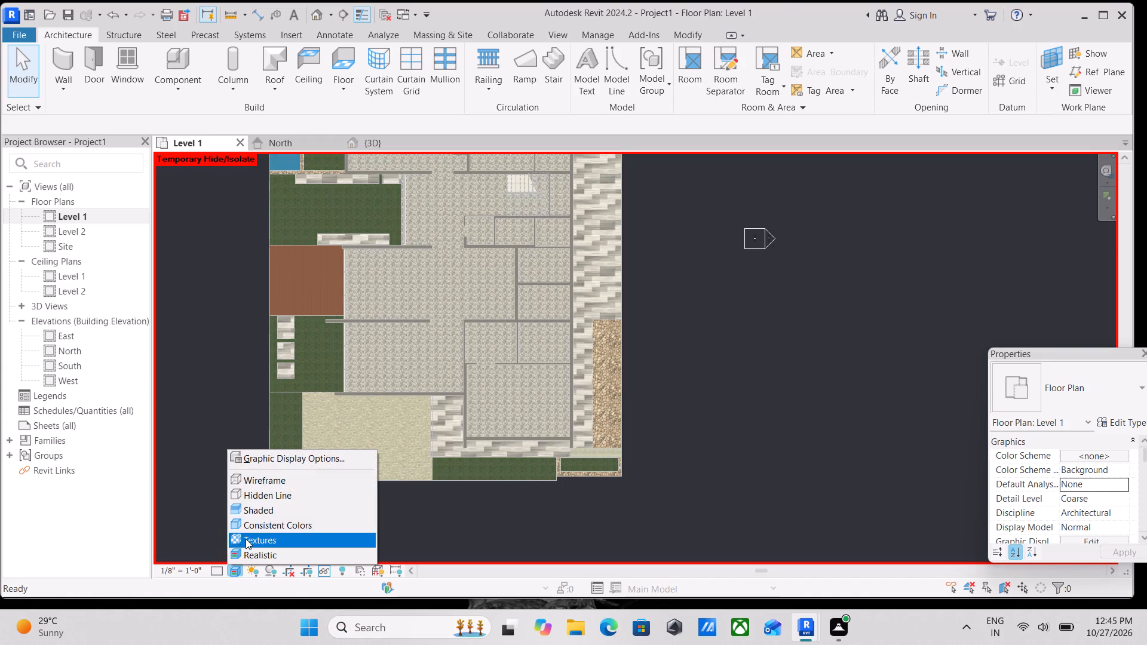
left_click(258, 474)
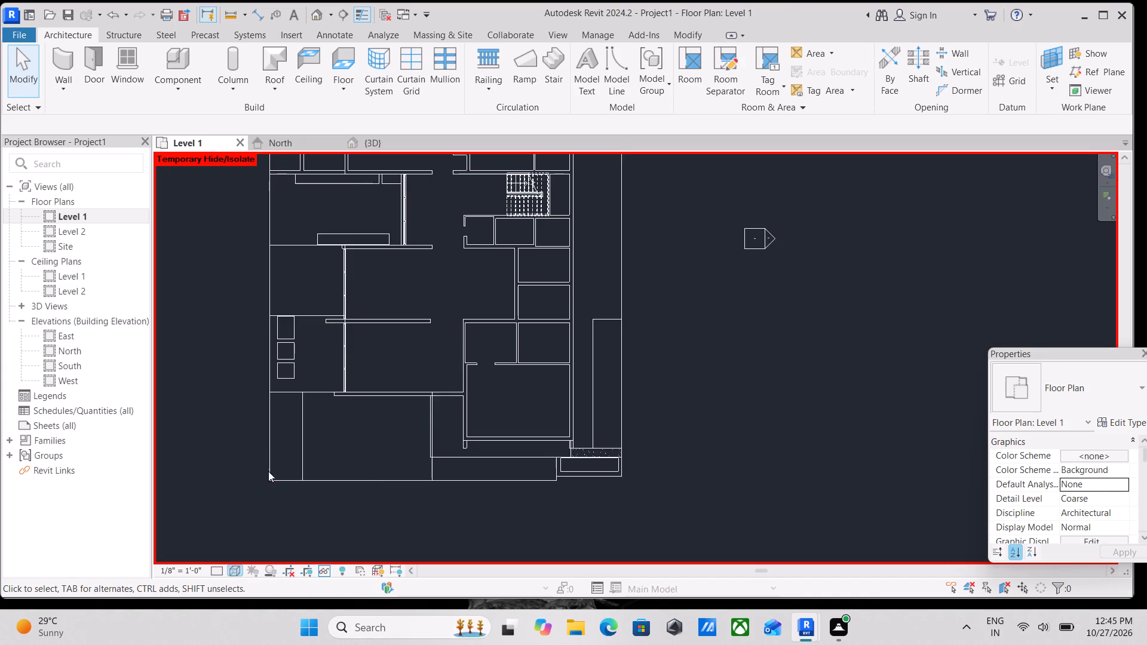
scroll(461, 391, "up", 4)
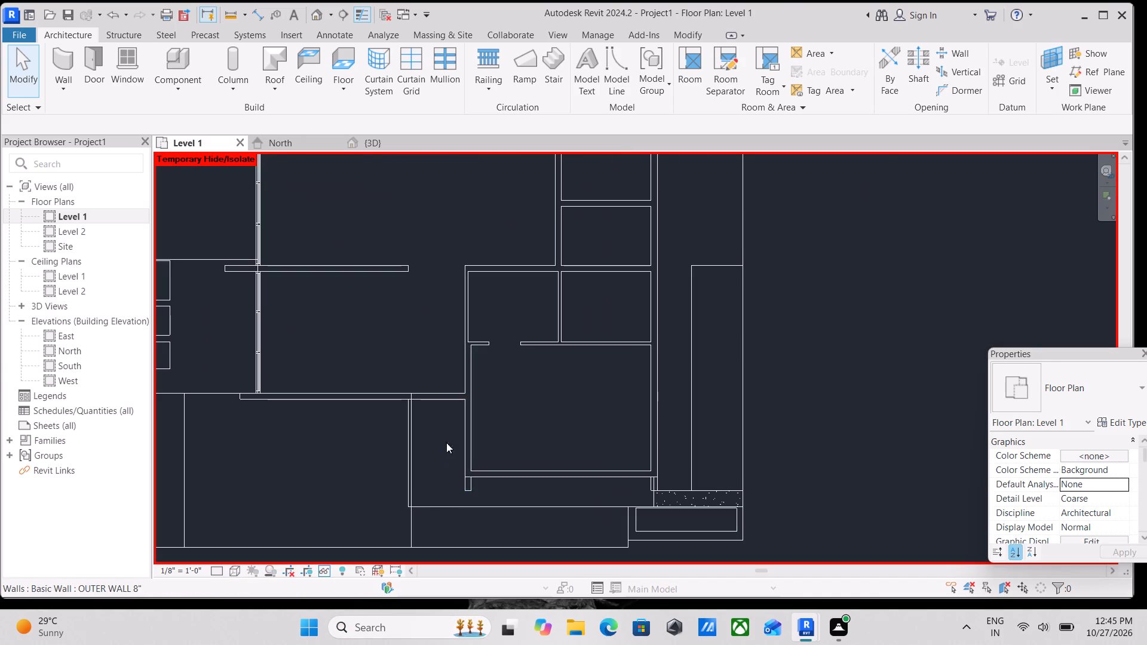
scroll(435, 432, "down", 2)
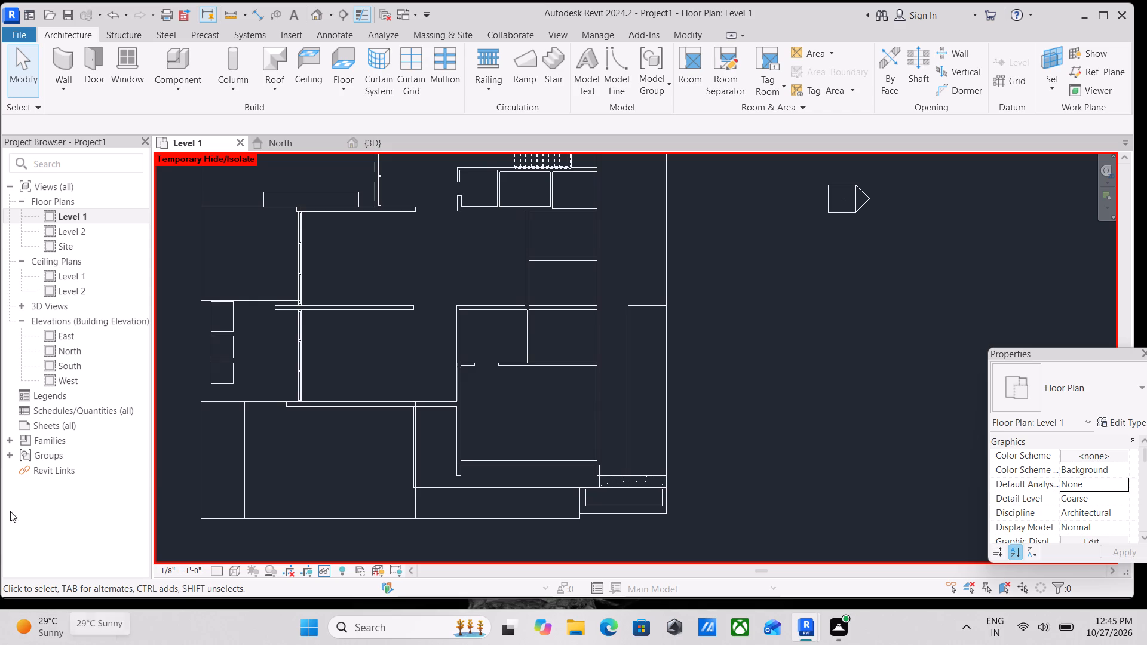
scroll(369, 483, "up", 1)
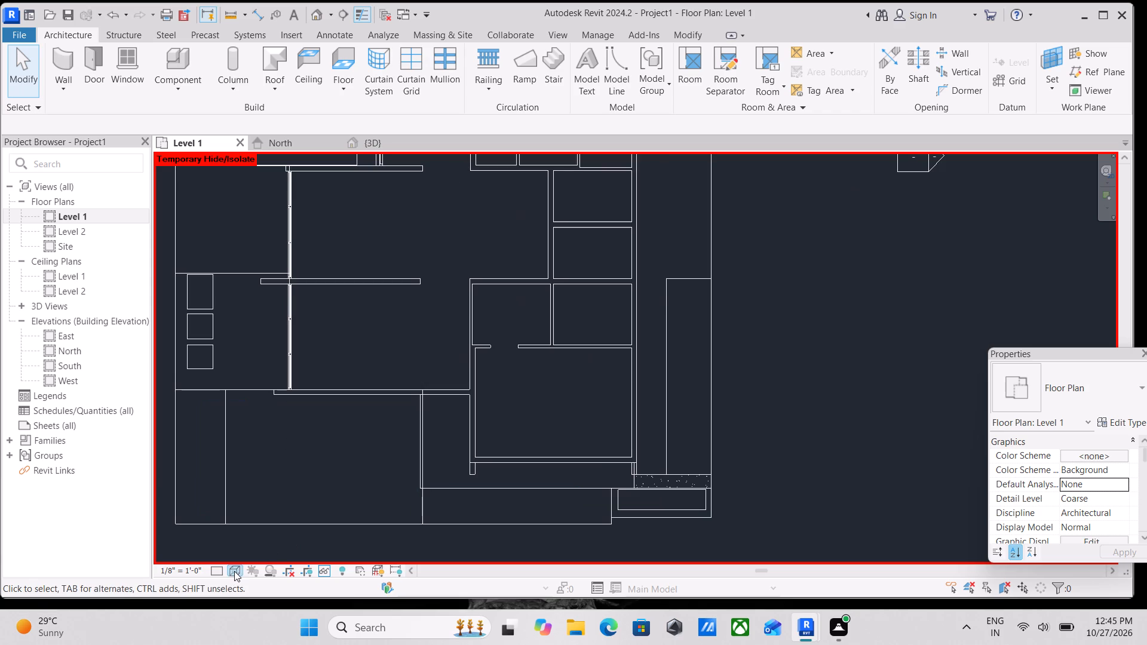
left_click(234, 571)
left_click(262, 484)
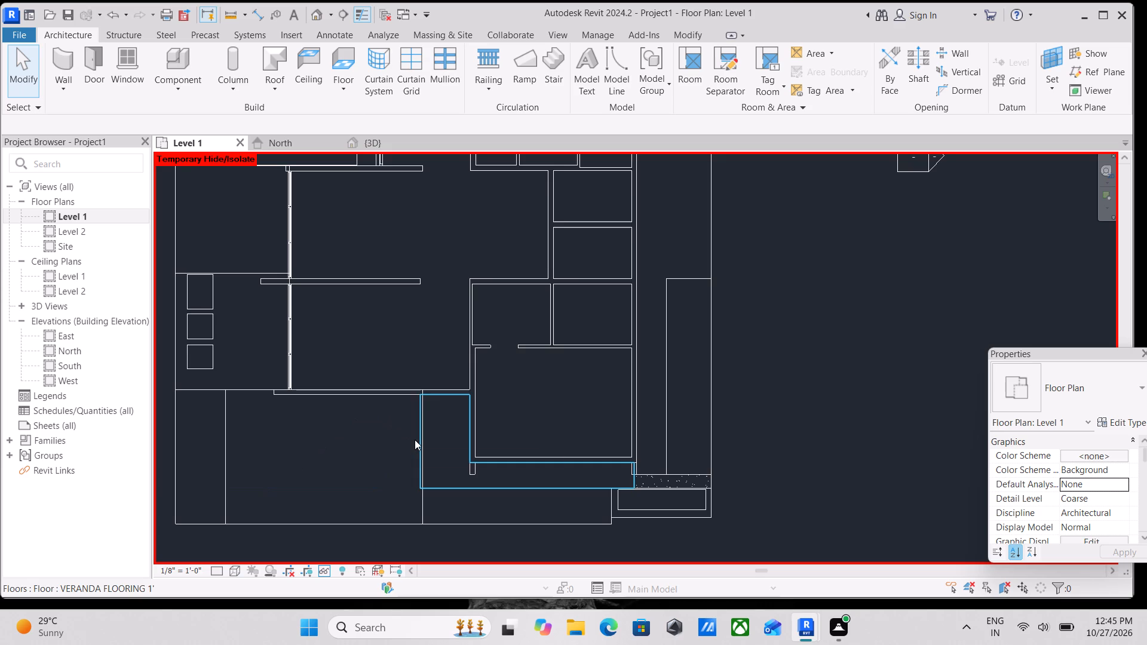
Reset the temporary hide/isolate on the Level 1 plan to restore the imported AutoCAD floor plan.
scroll(419, 349, "down", 5)
middle_click_drag(431, 348, 494, 376)
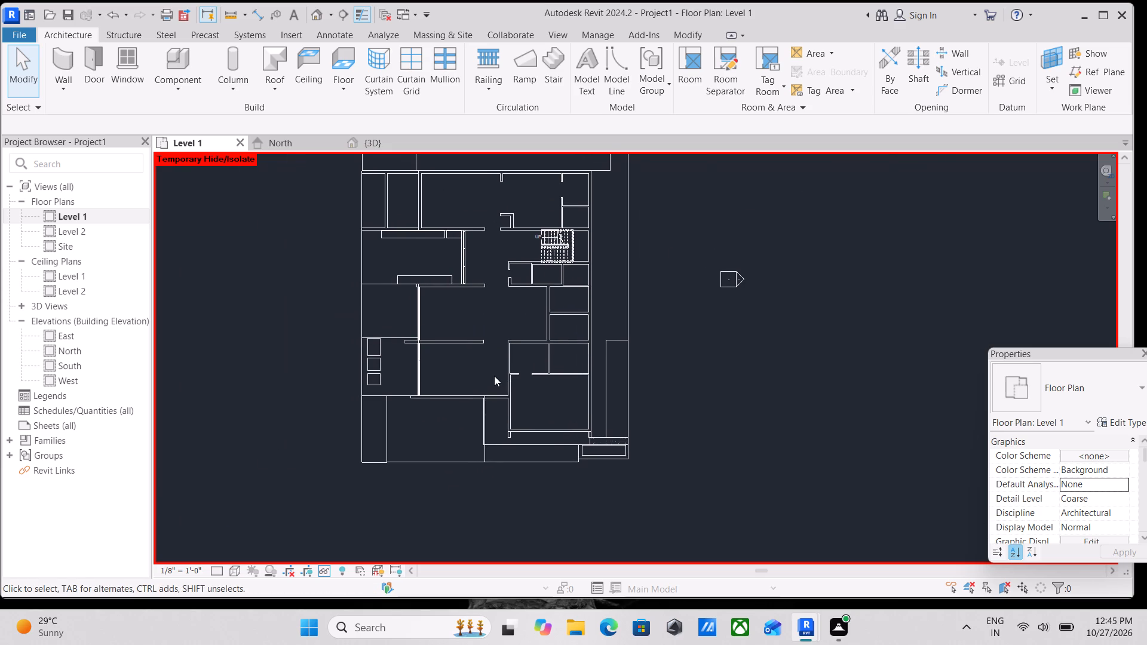
type("hr")
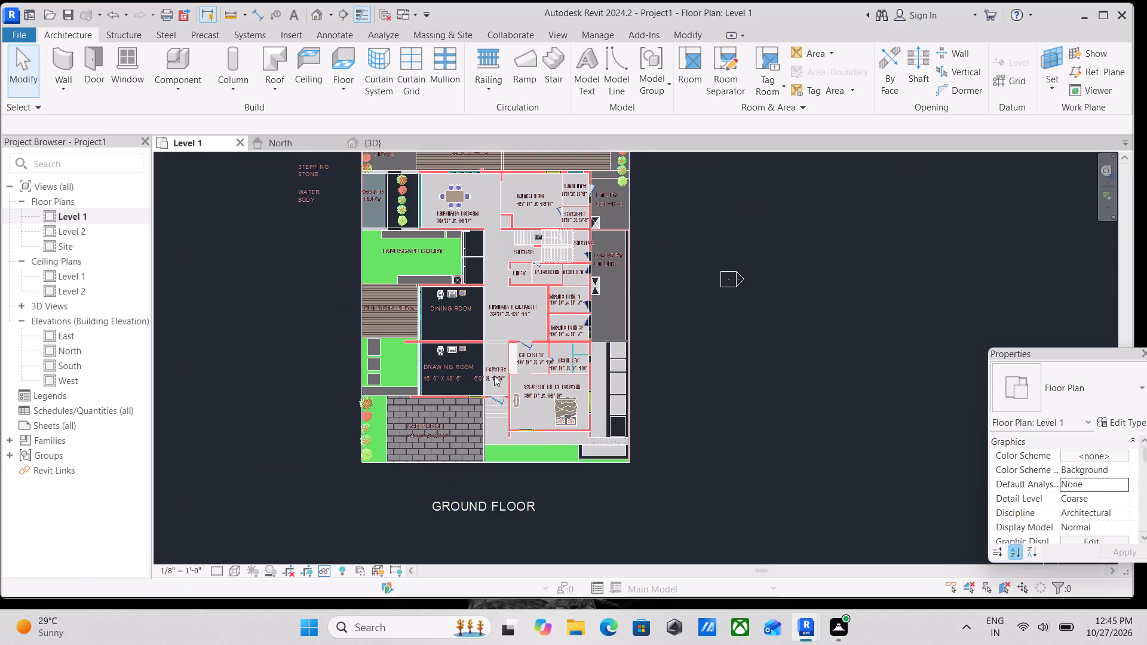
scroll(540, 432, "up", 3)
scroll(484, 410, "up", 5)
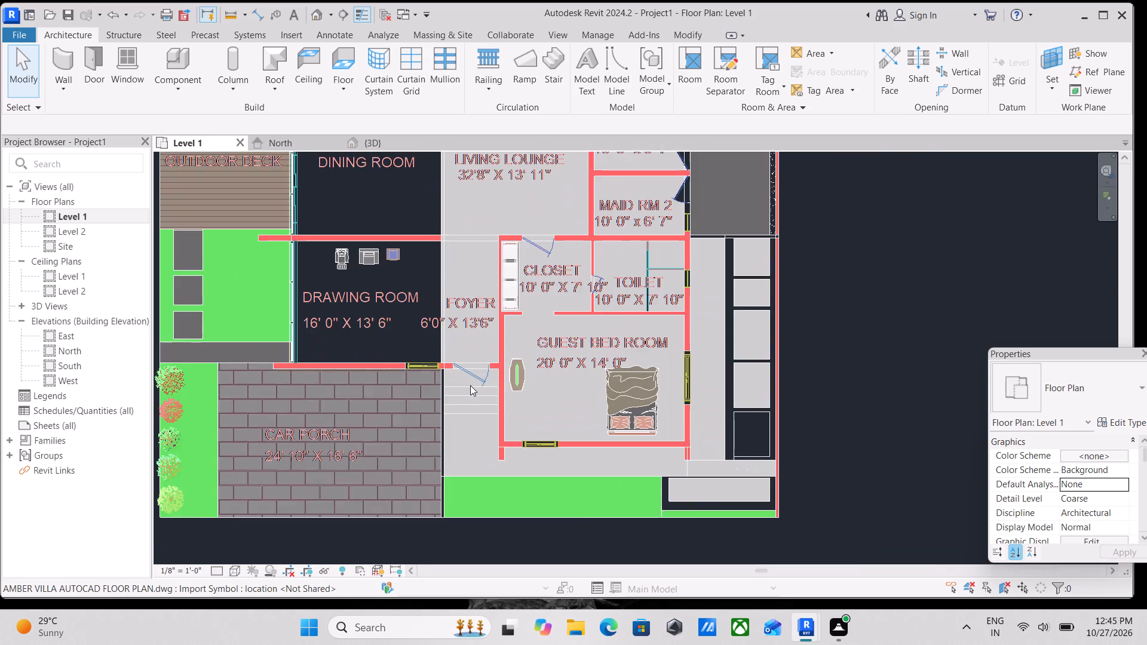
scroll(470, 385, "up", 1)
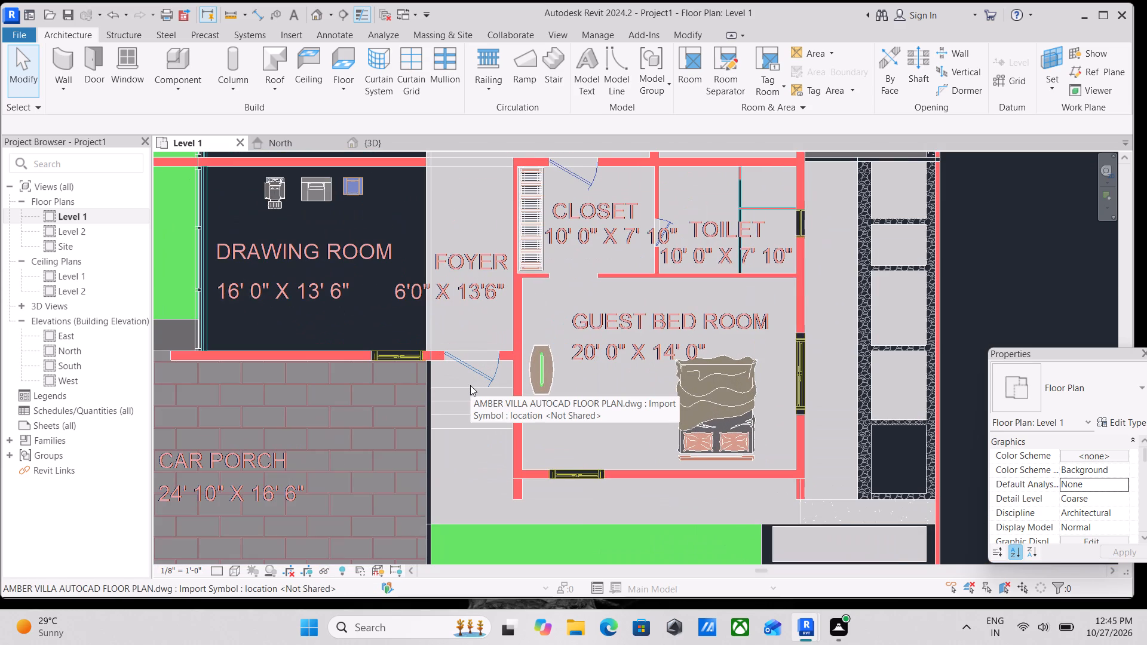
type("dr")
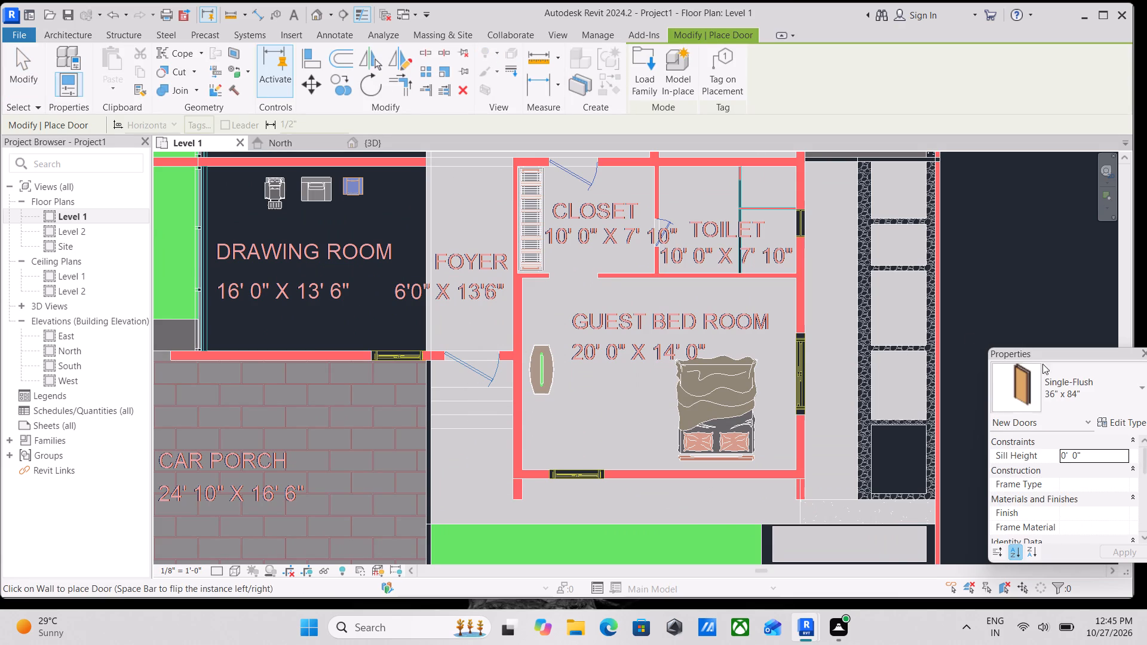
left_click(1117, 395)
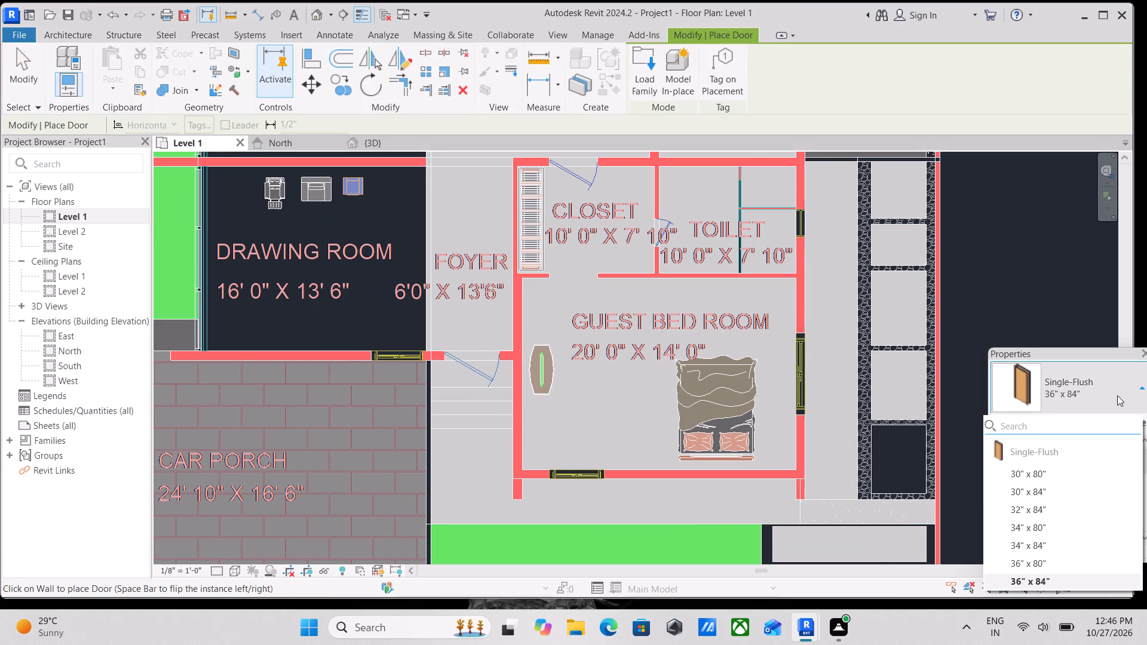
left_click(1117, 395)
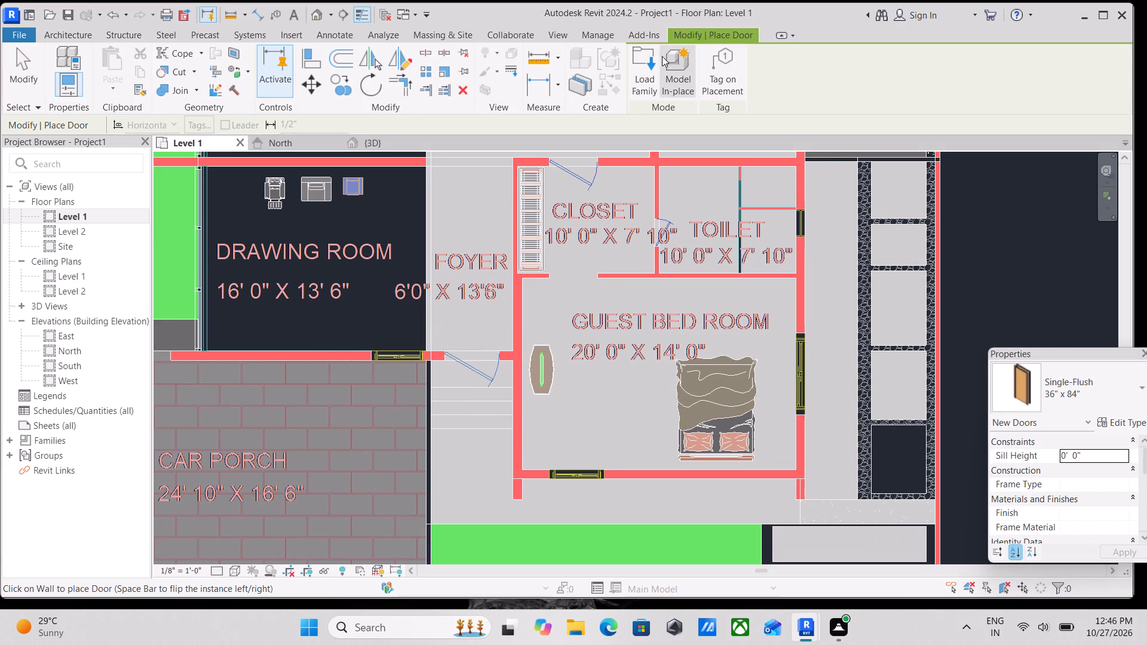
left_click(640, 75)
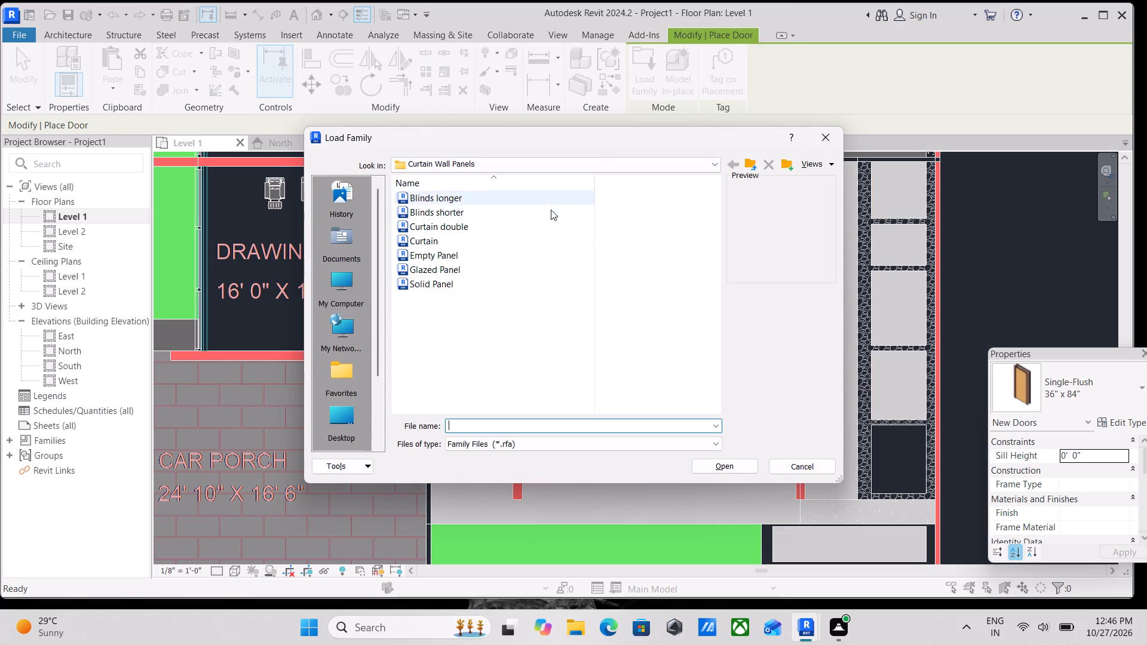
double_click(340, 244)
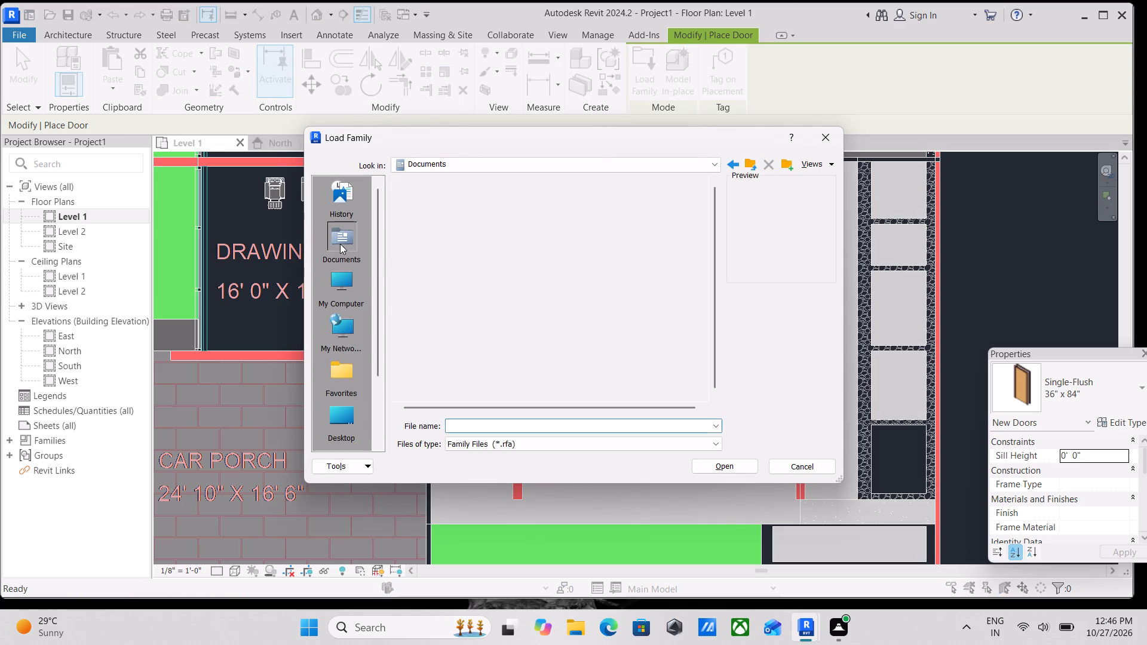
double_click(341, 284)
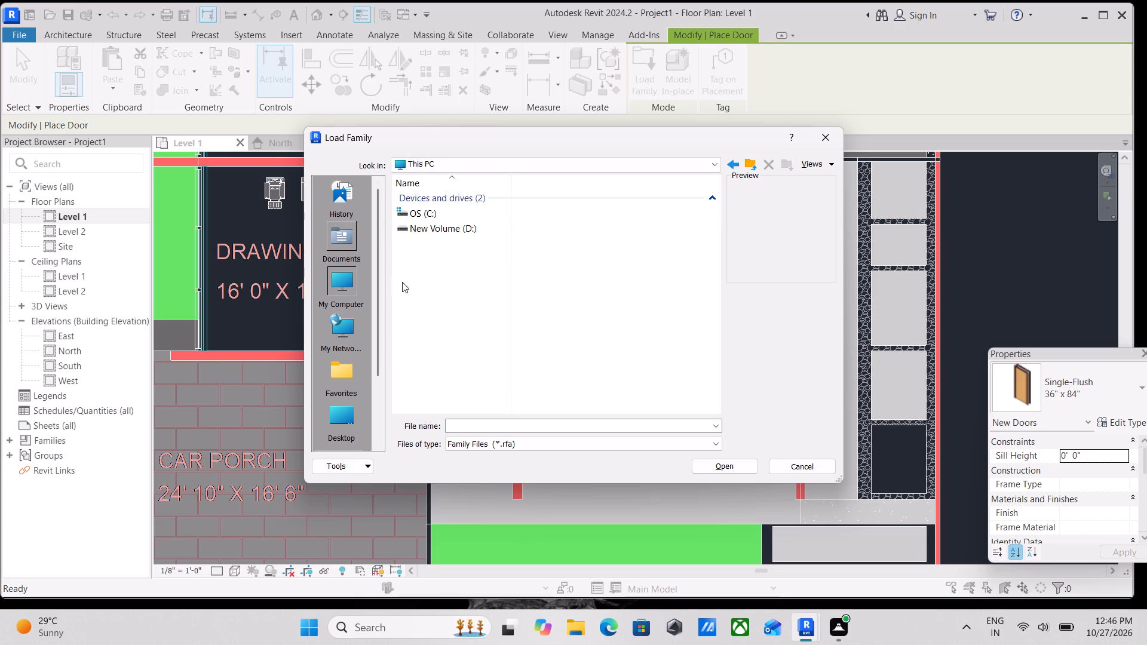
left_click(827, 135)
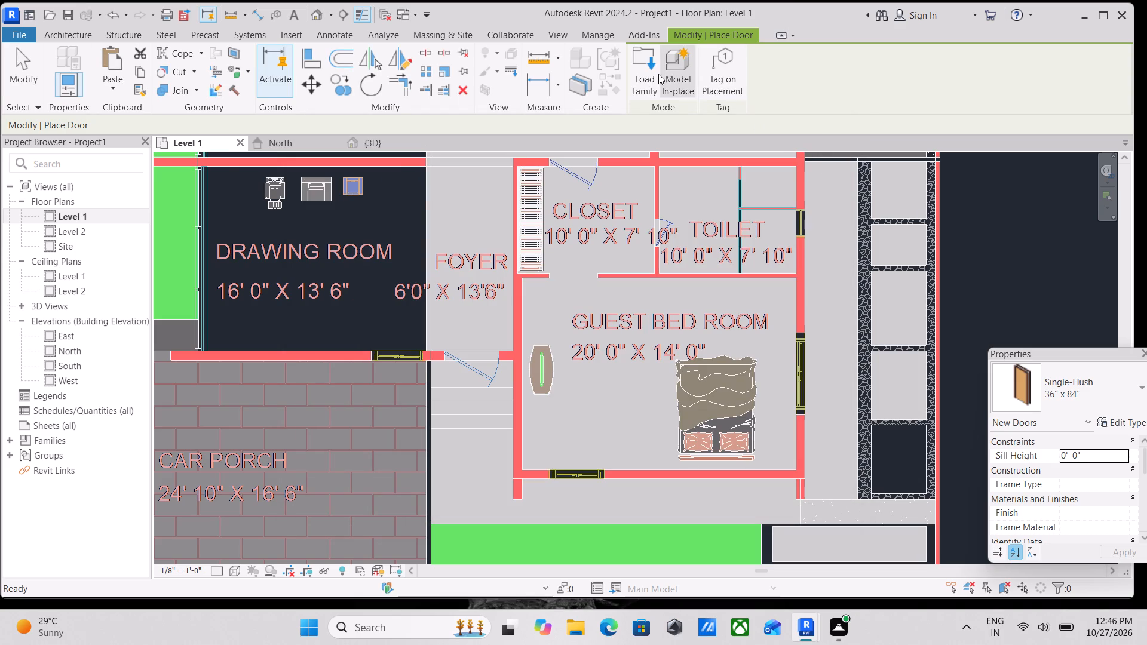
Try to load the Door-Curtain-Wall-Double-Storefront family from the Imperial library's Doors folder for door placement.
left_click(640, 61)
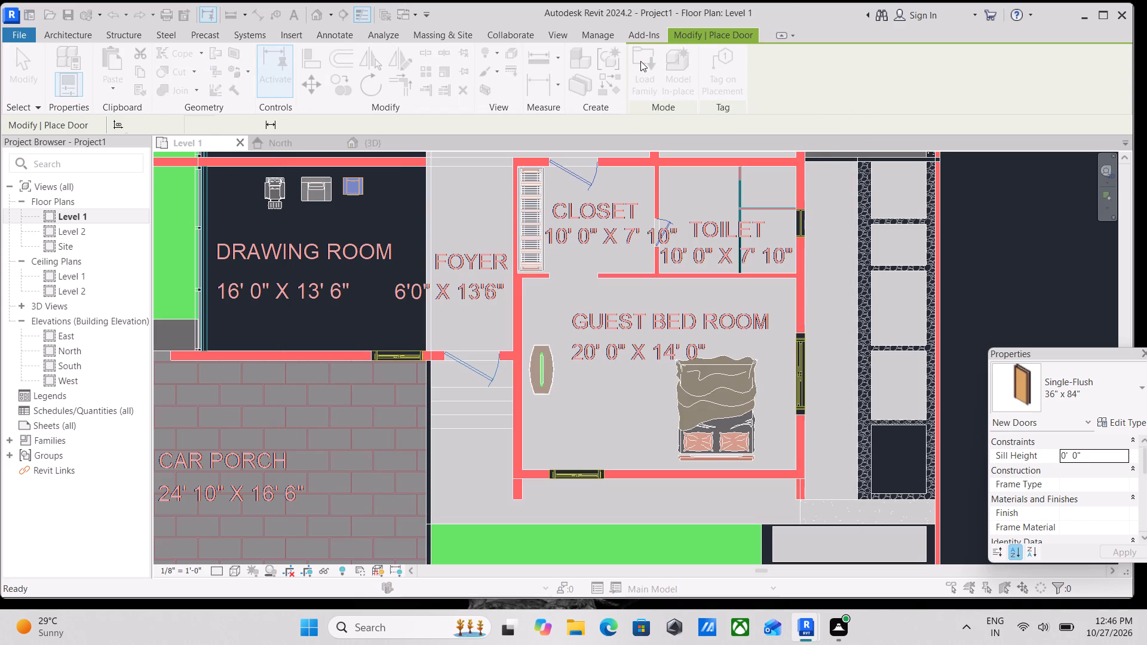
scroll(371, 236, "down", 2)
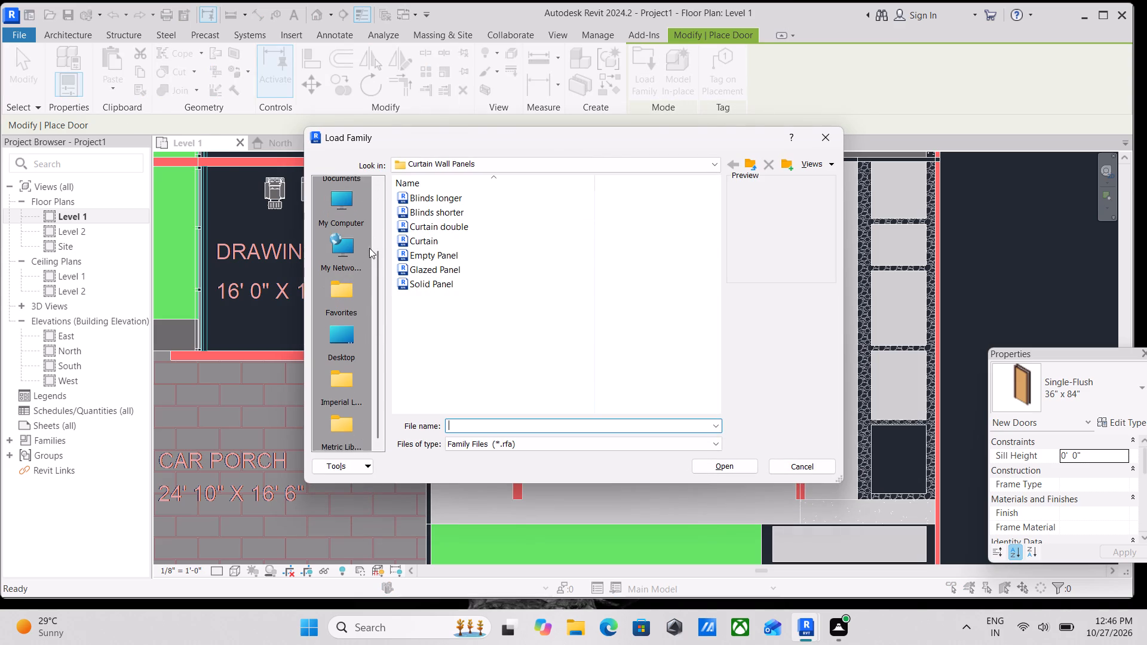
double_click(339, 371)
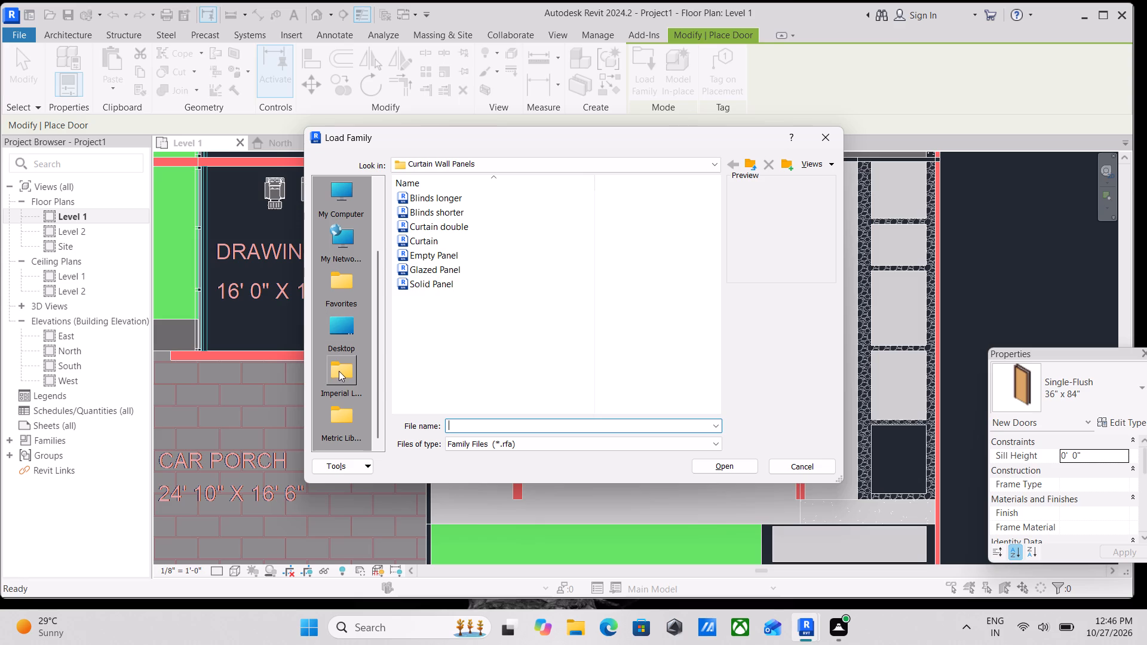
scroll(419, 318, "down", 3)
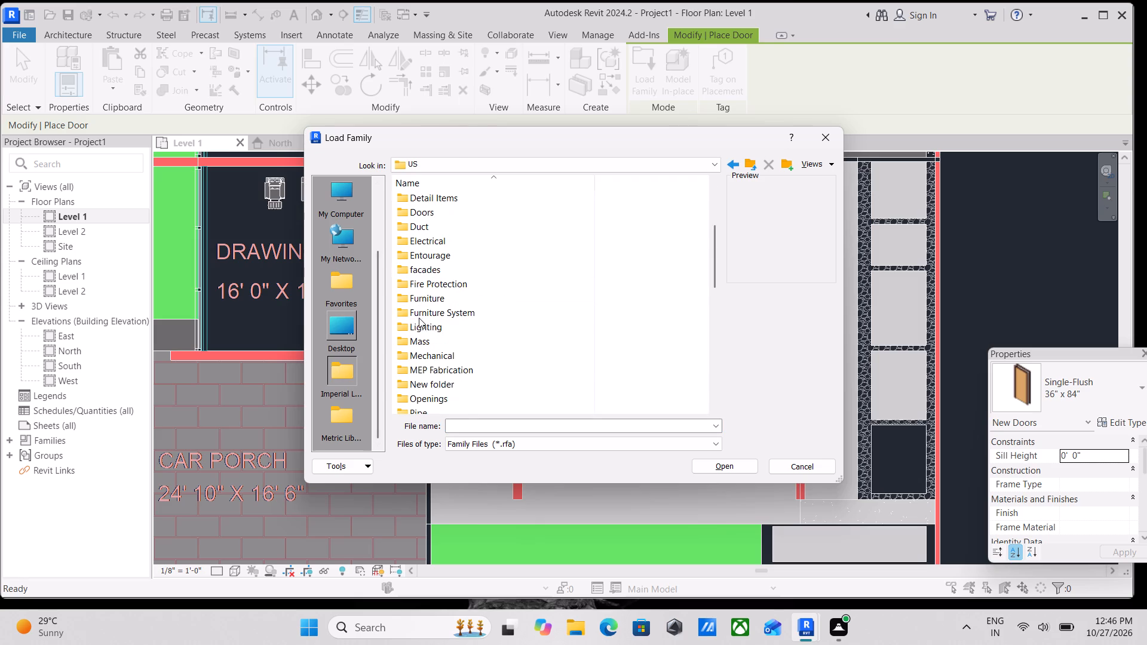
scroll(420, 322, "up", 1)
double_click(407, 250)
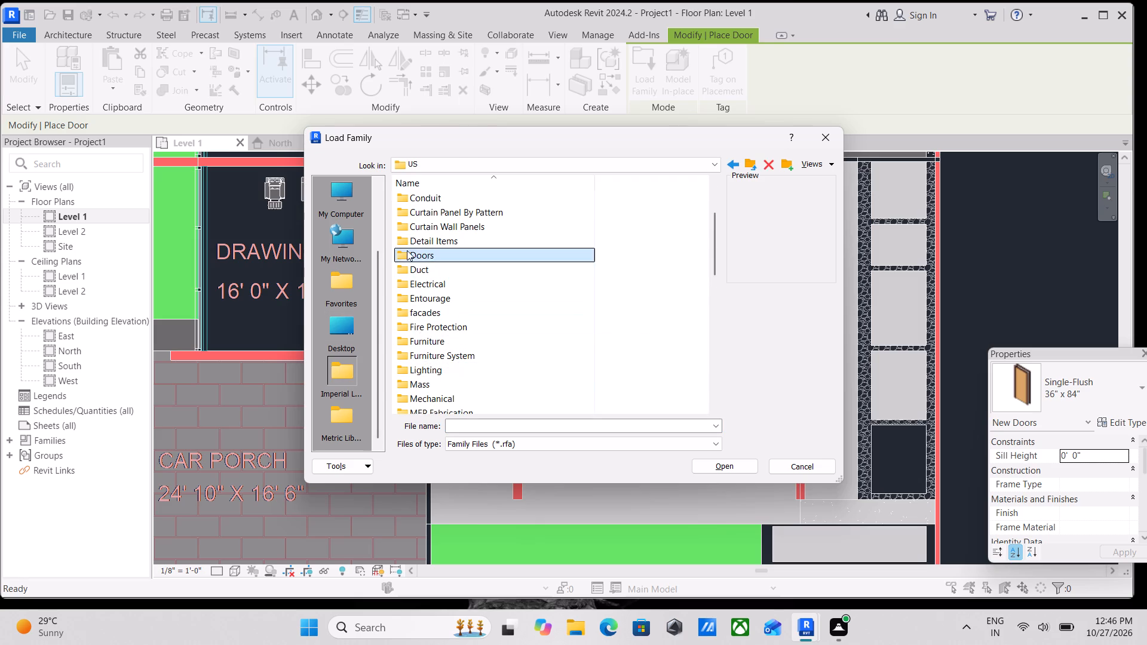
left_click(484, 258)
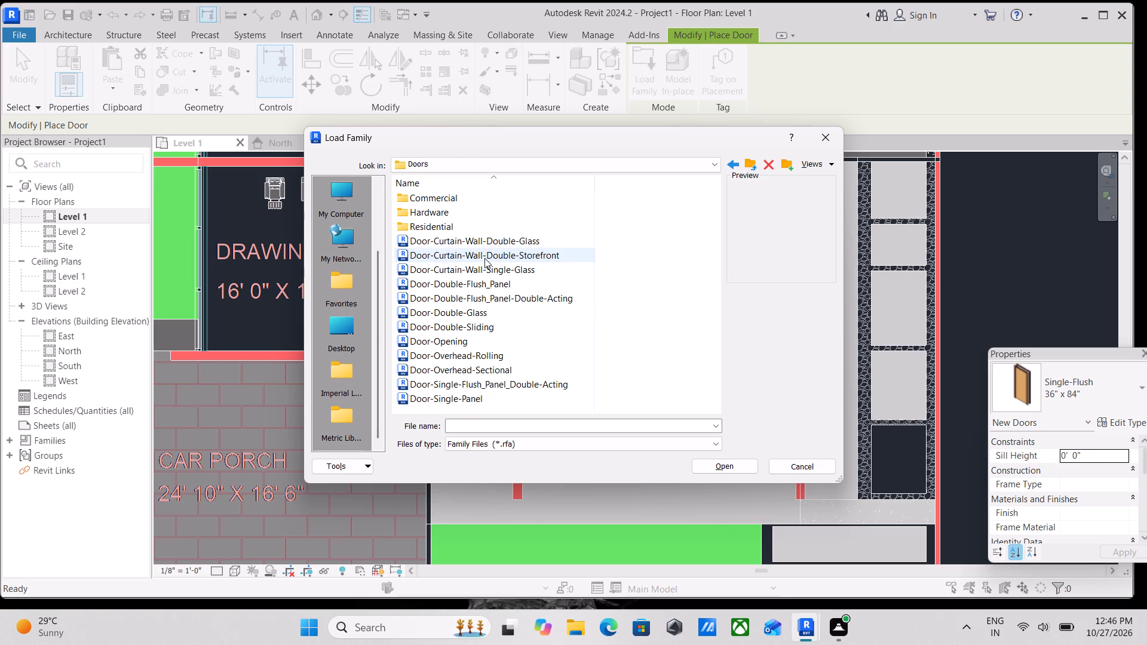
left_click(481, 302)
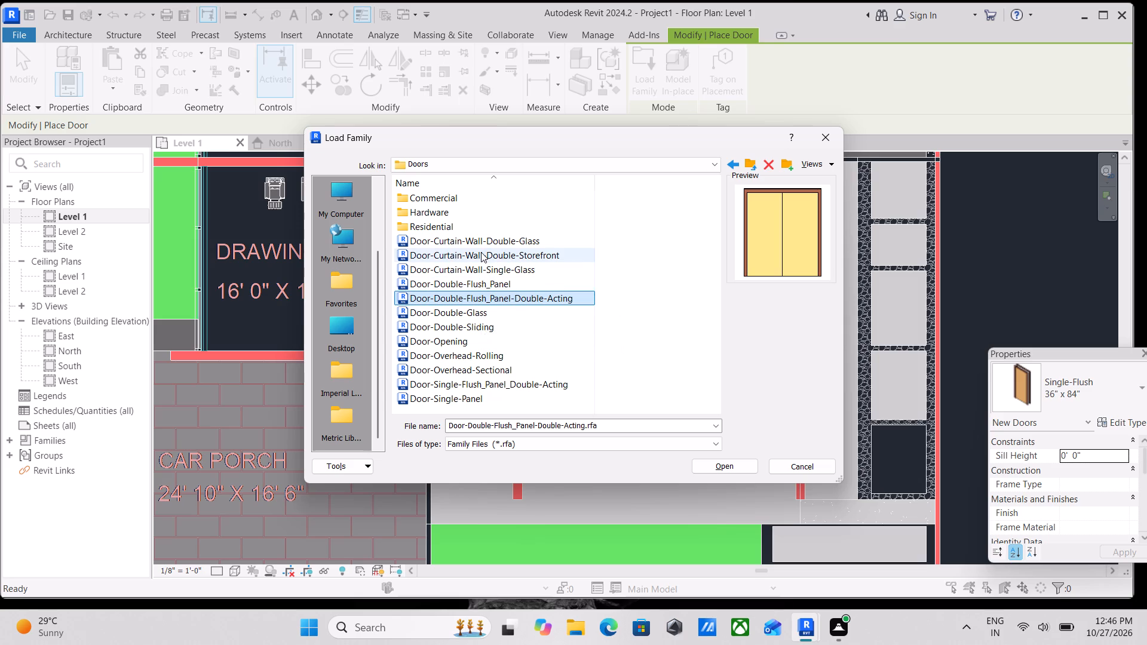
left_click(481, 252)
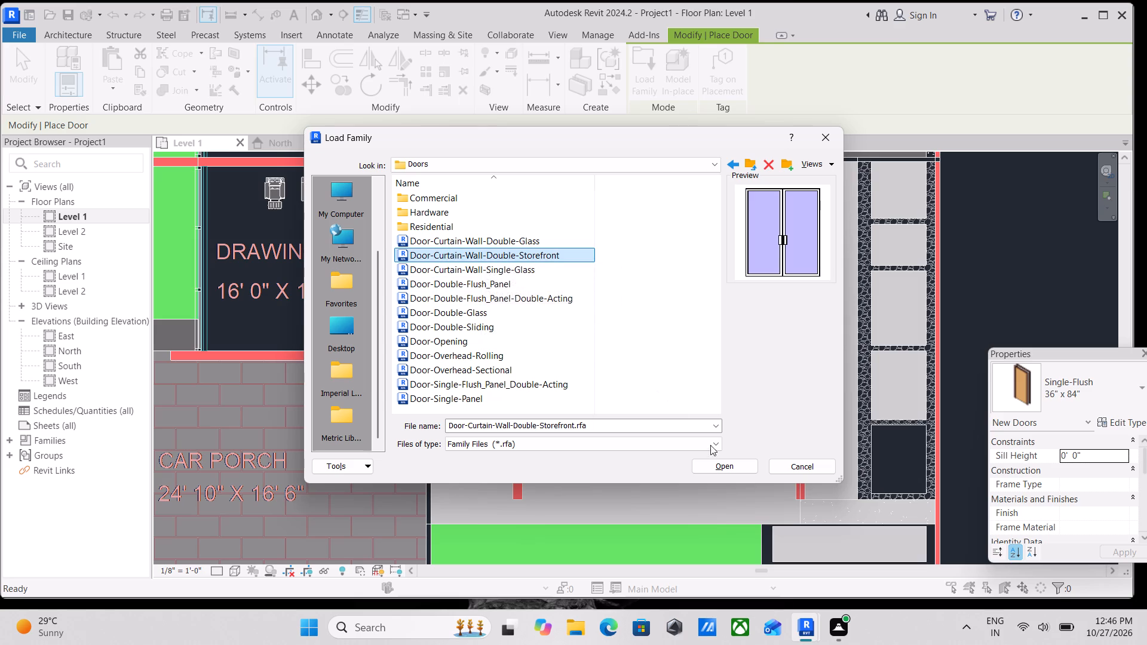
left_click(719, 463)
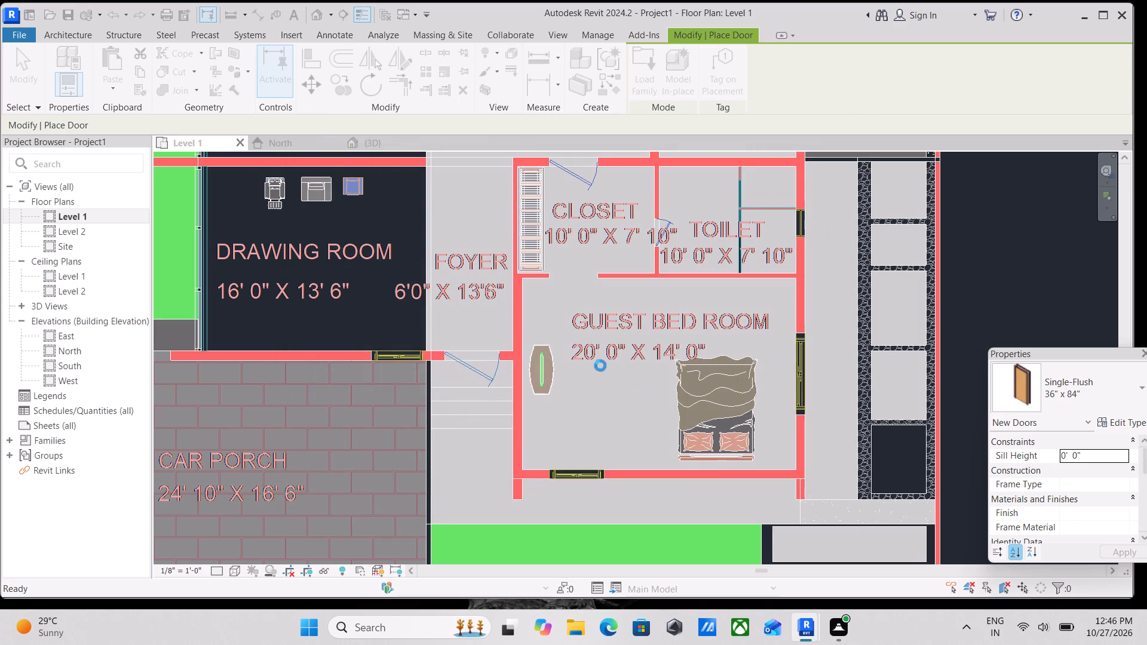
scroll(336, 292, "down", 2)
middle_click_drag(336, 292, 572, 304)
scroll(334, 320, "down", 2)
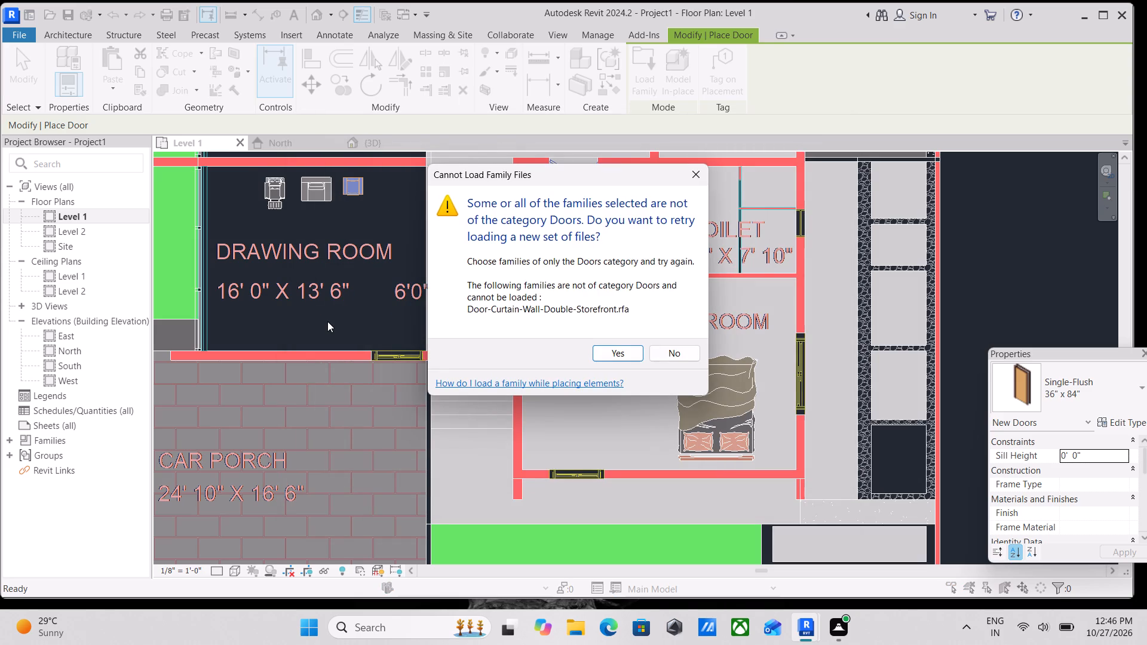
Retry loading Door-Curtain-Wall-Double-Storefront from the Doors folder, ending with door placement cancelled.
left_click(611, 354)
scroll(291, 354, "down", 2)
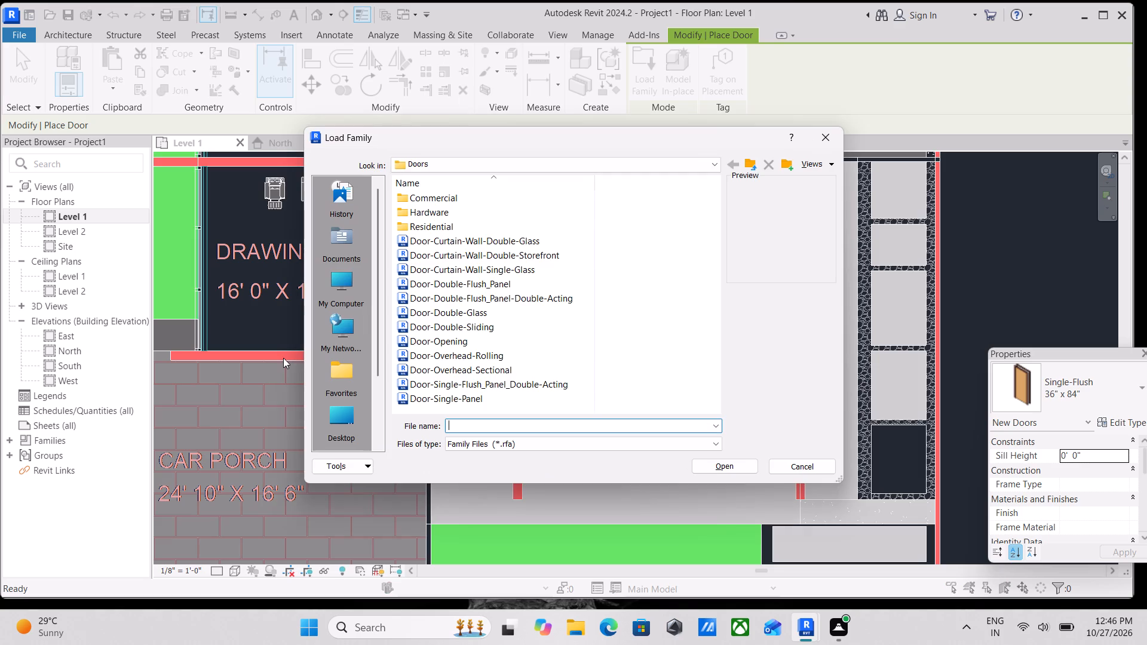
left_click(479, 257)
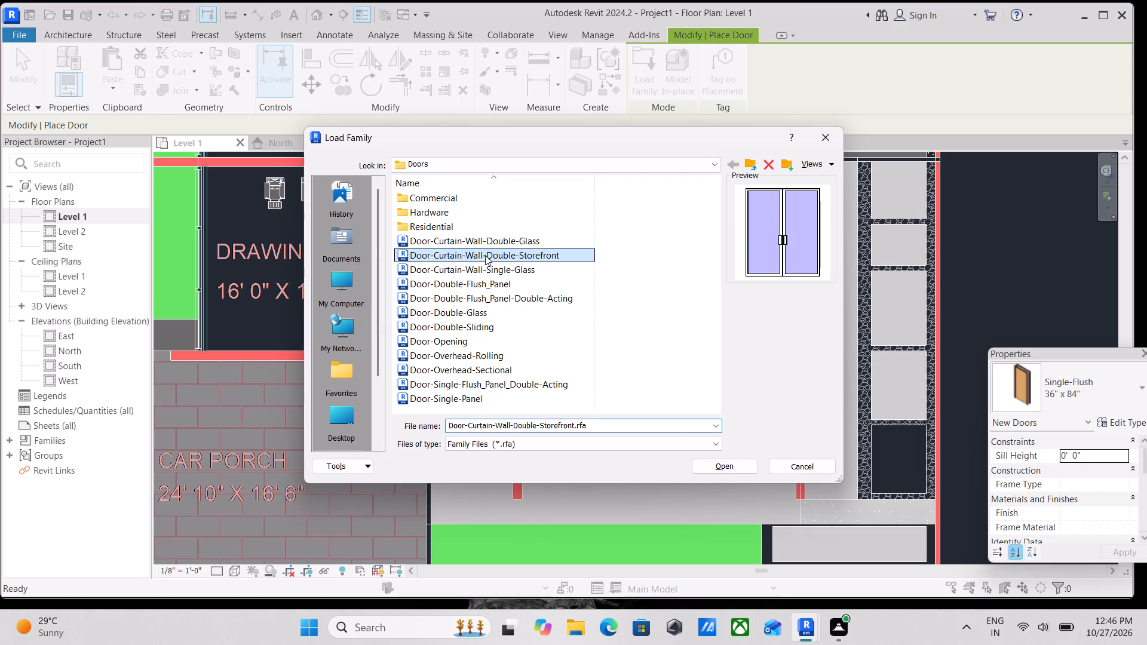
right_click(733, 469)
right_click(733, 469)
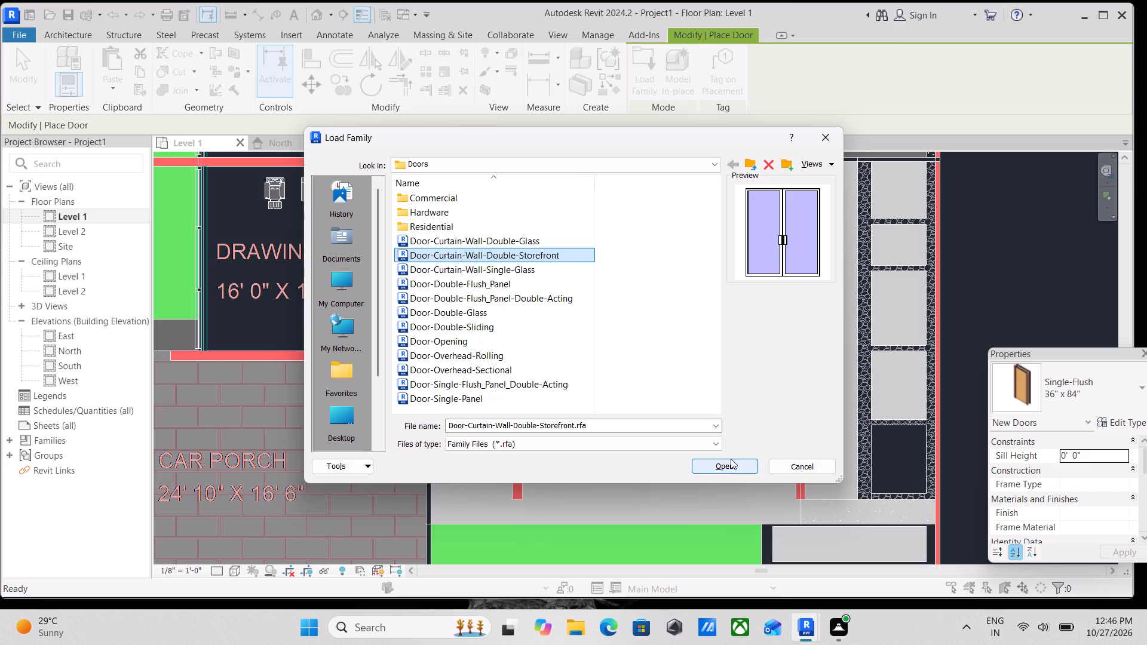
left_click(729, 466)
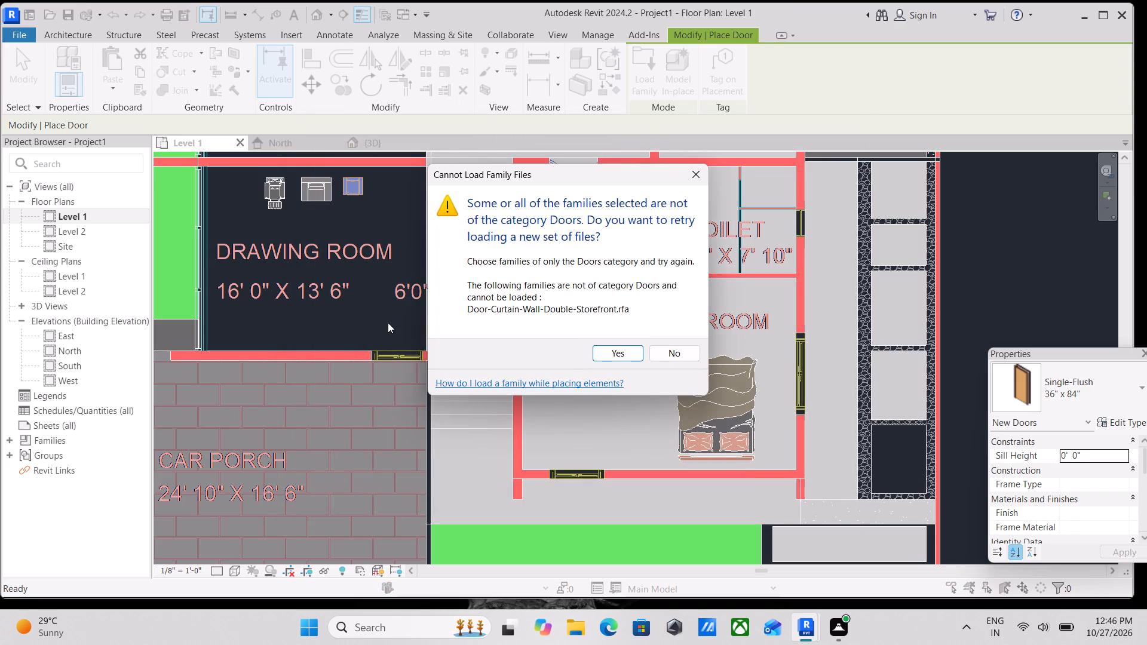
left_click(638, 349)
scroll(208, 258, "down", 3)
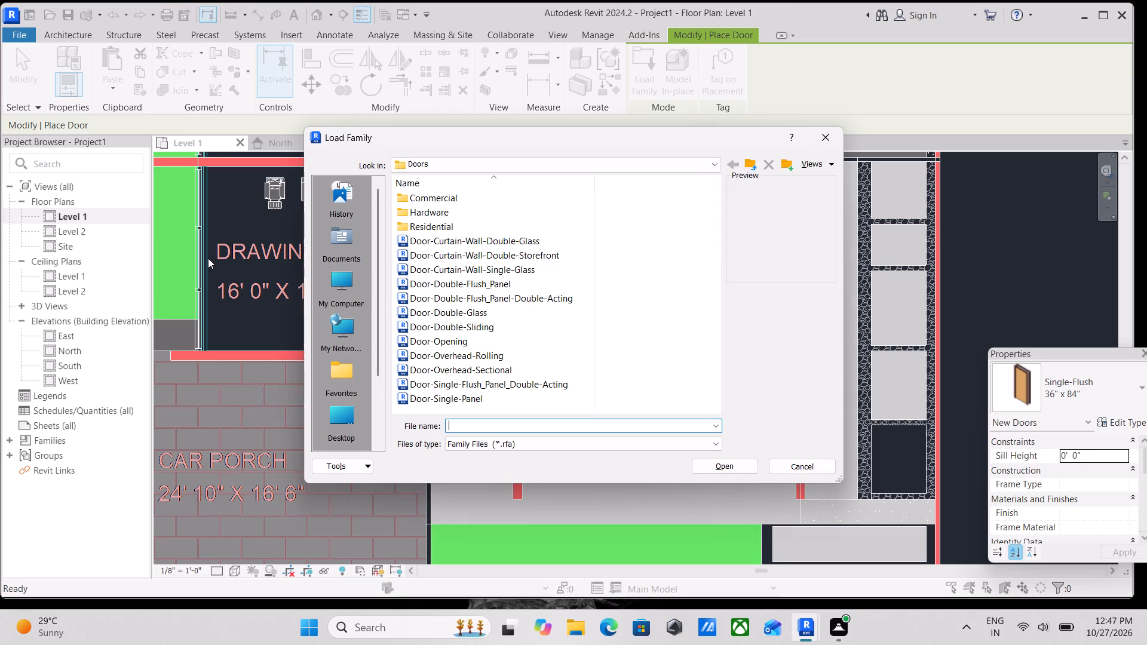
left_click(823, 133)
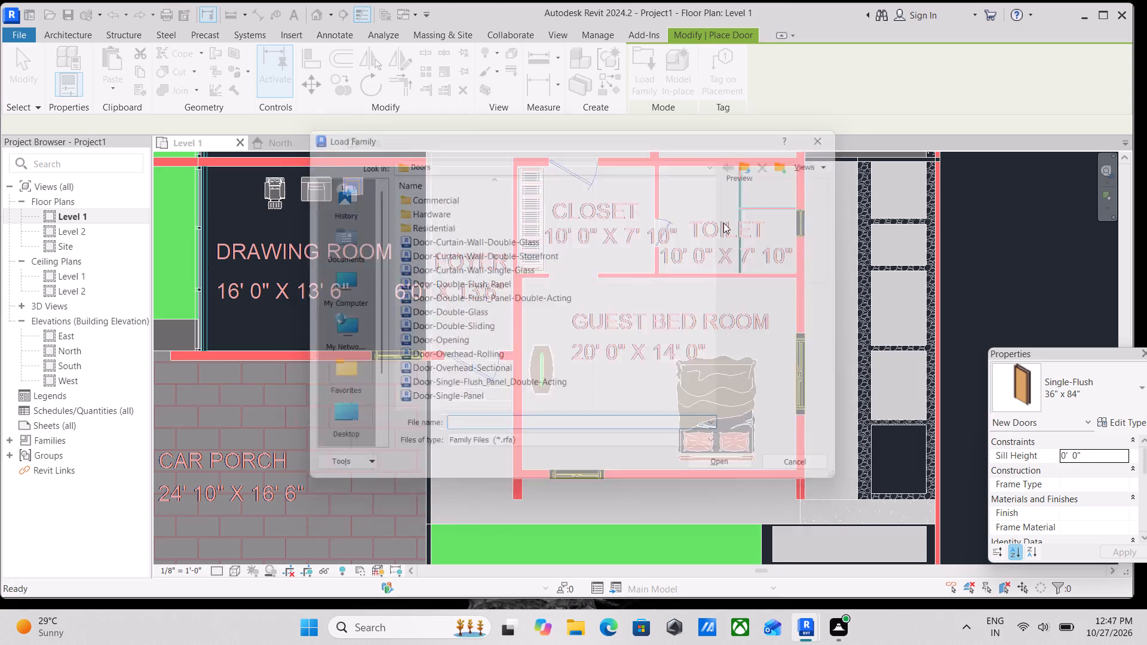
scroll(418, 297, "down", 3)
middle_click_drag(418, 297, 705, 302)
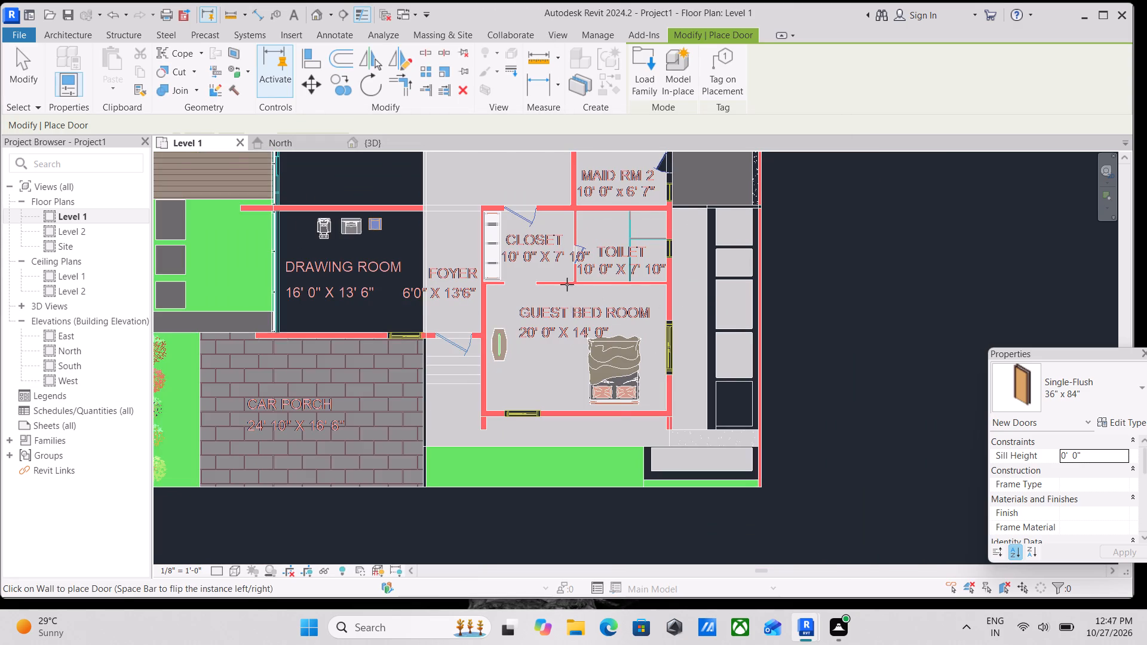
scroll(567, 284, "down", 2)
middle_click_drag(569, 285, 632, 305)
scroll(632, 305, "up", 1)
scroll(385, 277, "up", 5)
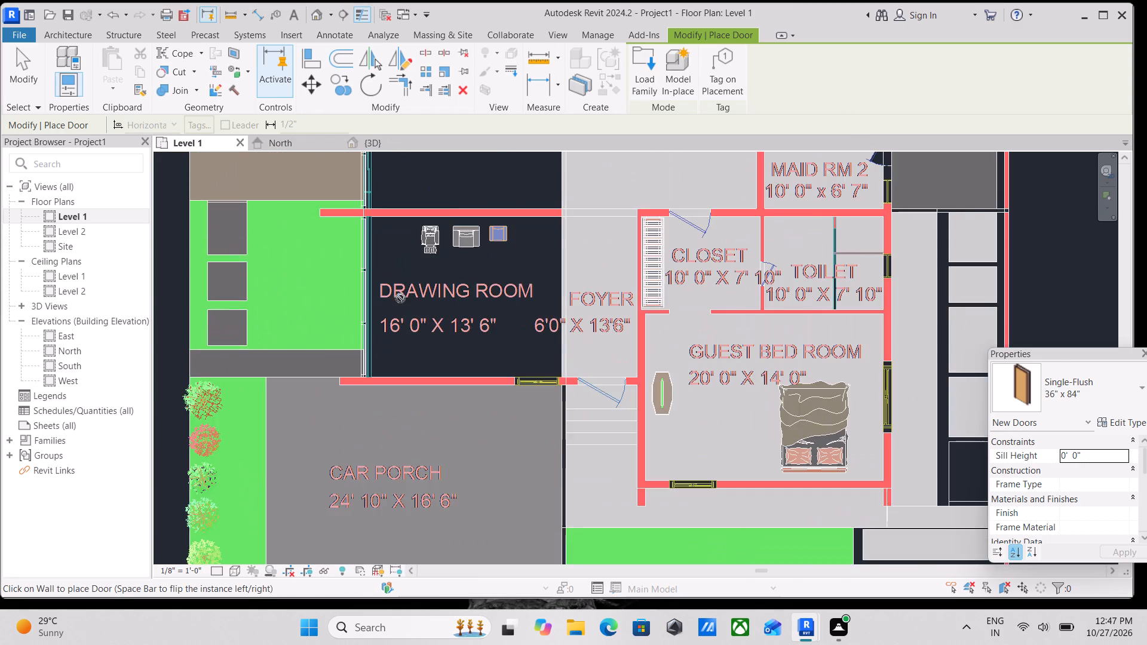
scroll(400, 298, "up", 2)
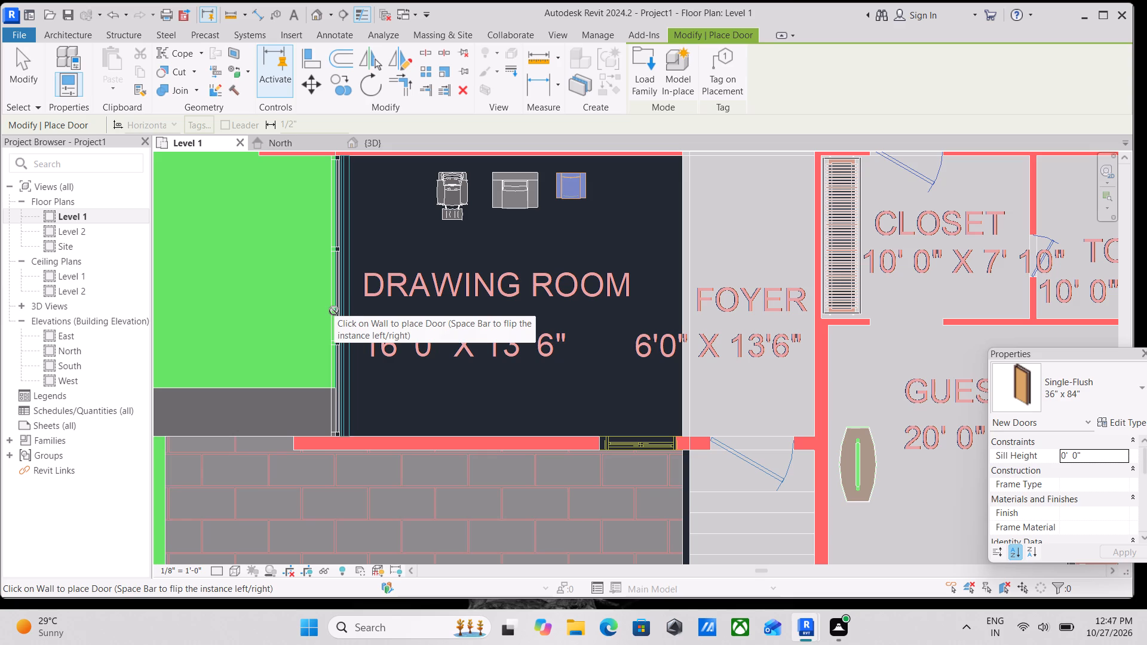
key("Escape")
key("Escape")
Inspect the Curtain Panel options in the type properties of the drawing room's Storefront curtain wall, leaving without changes.
left_click(338, 291)
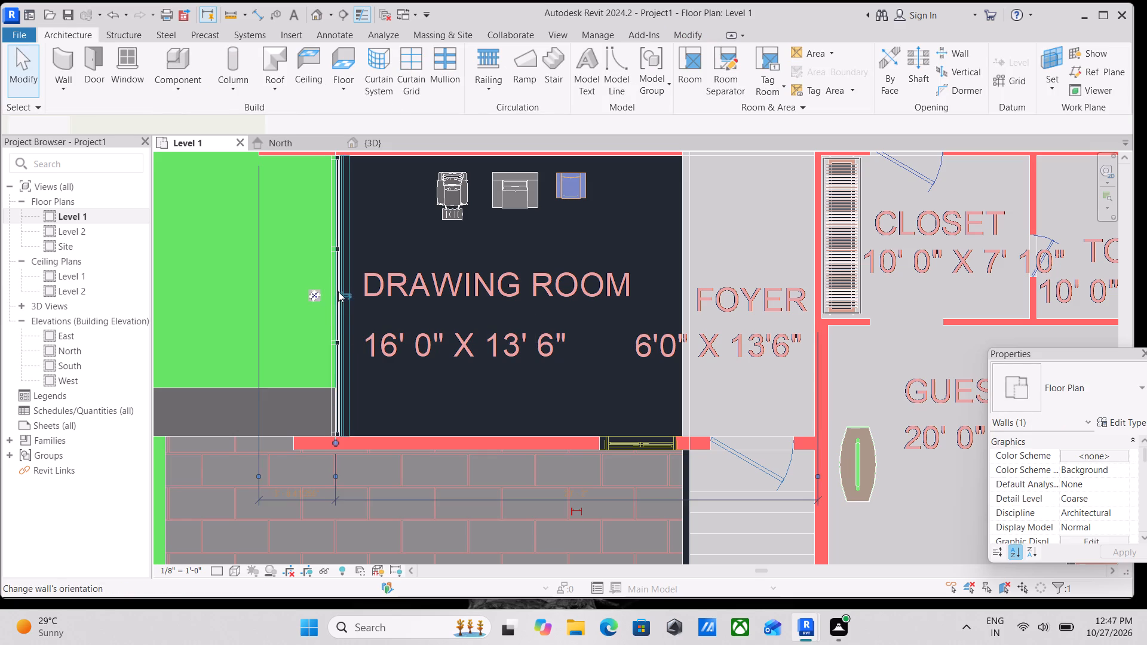
scroll(344, 309, "up", 5)
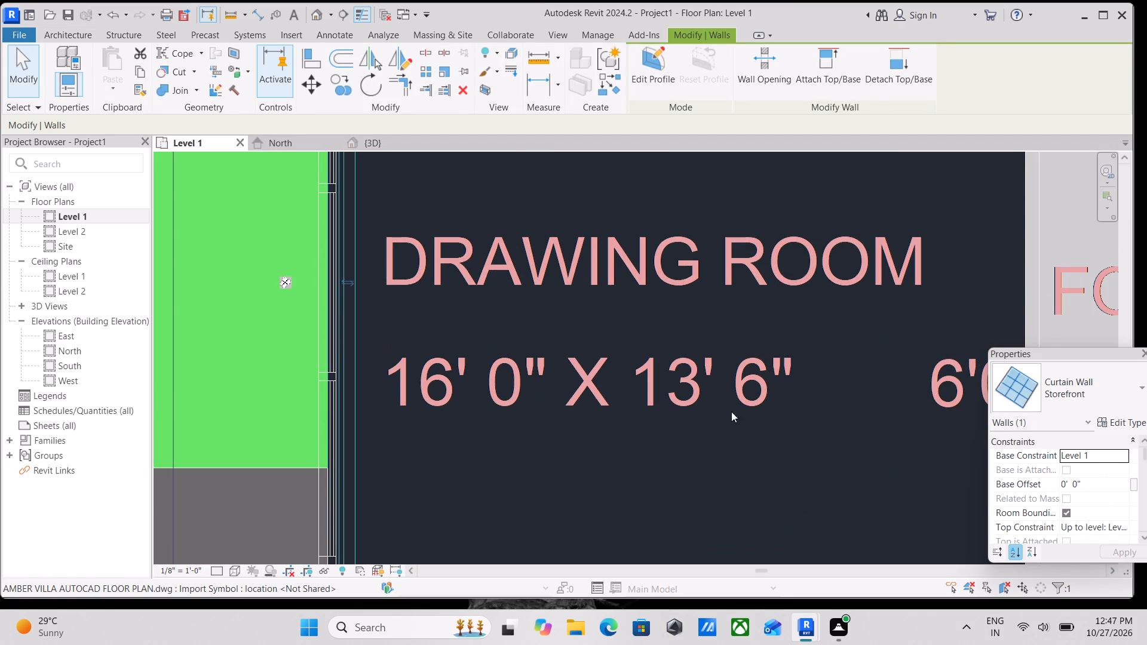
left_click(1119, 457)
left_click(1119, 457)
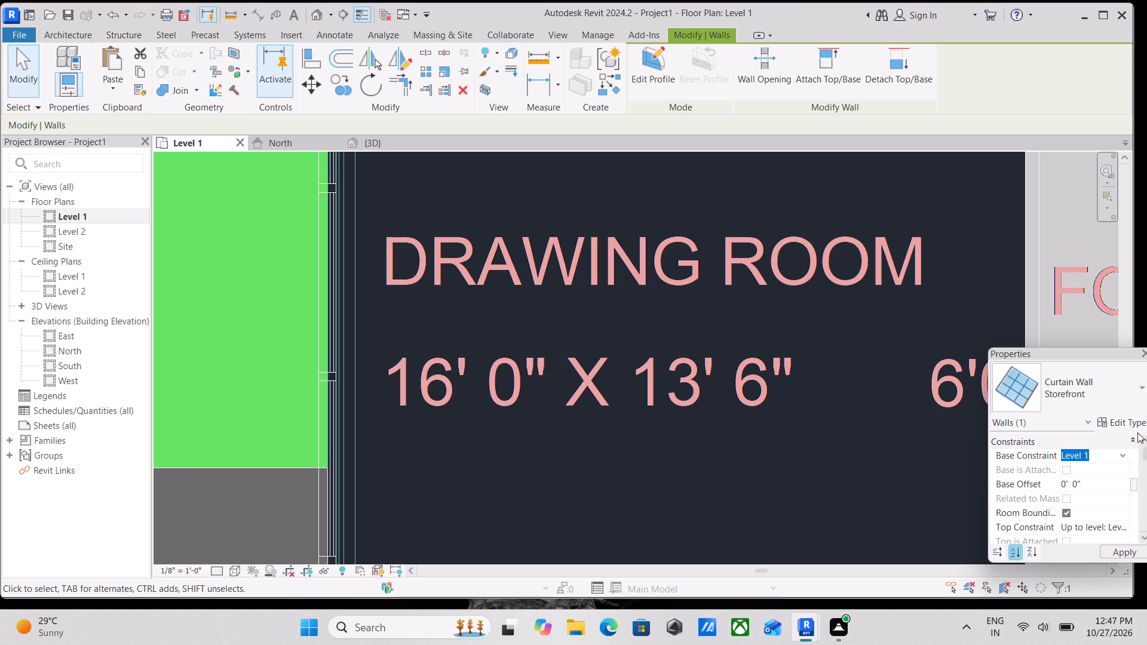
left_click(1133, 426)
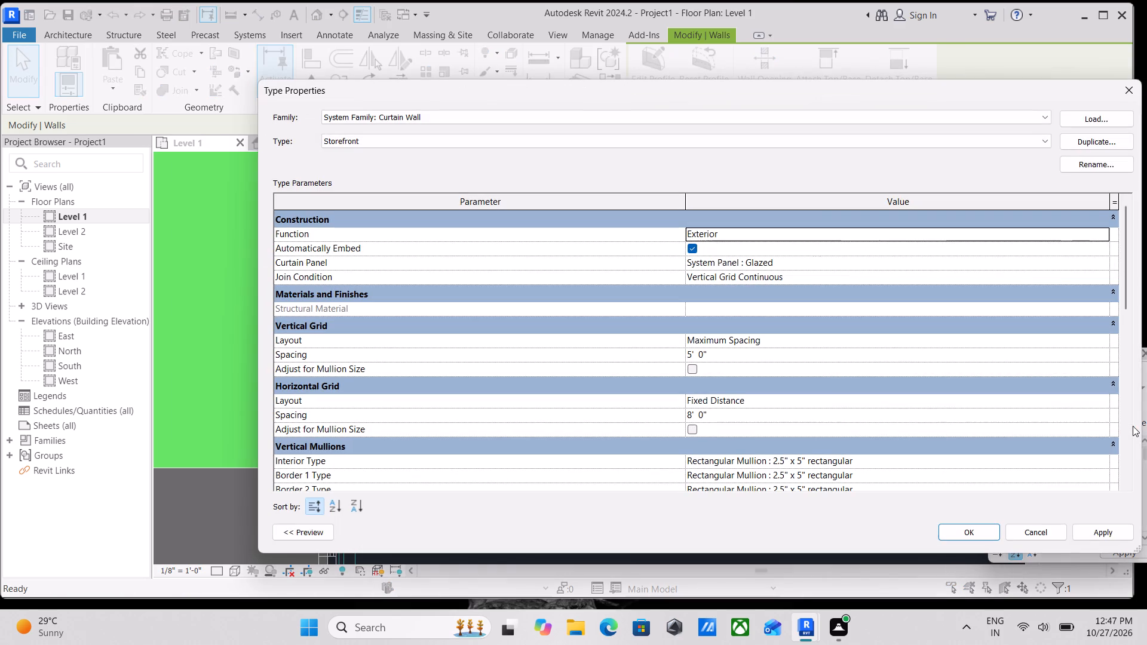
left_click(987, 266)
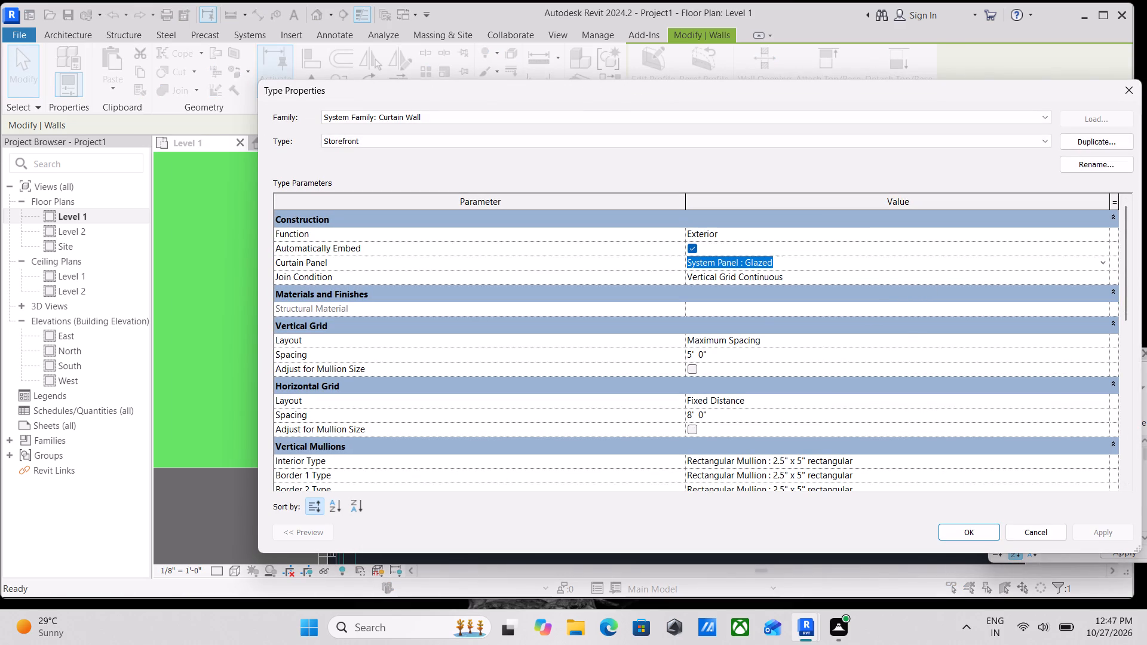
left_click(1082, 263)
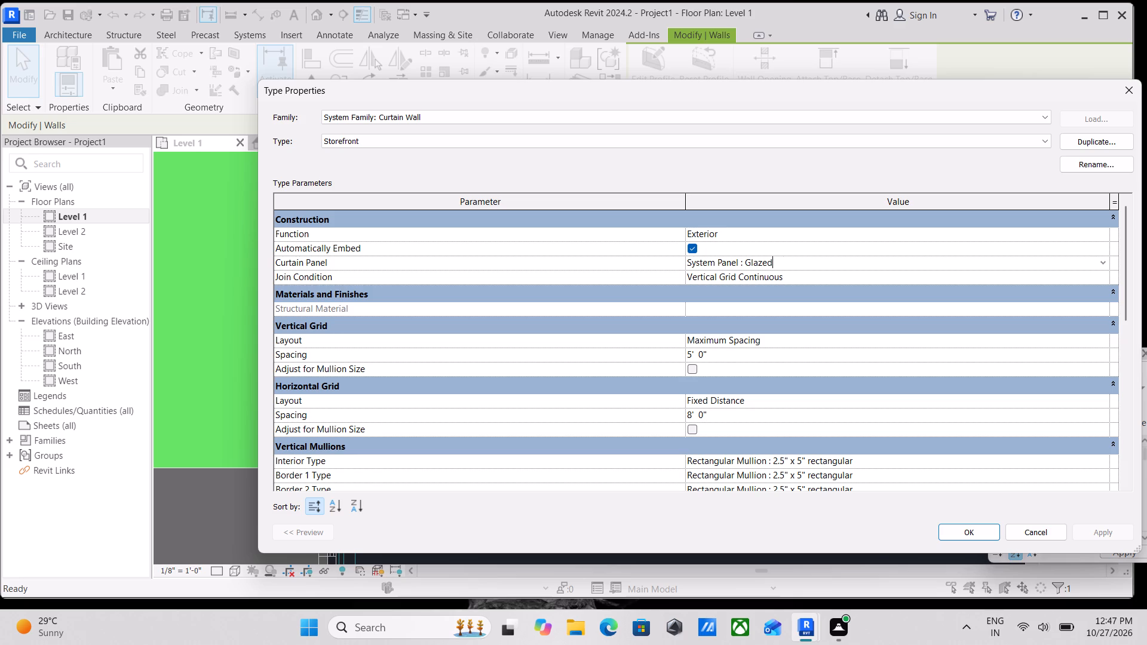
left_click(1107, 263)
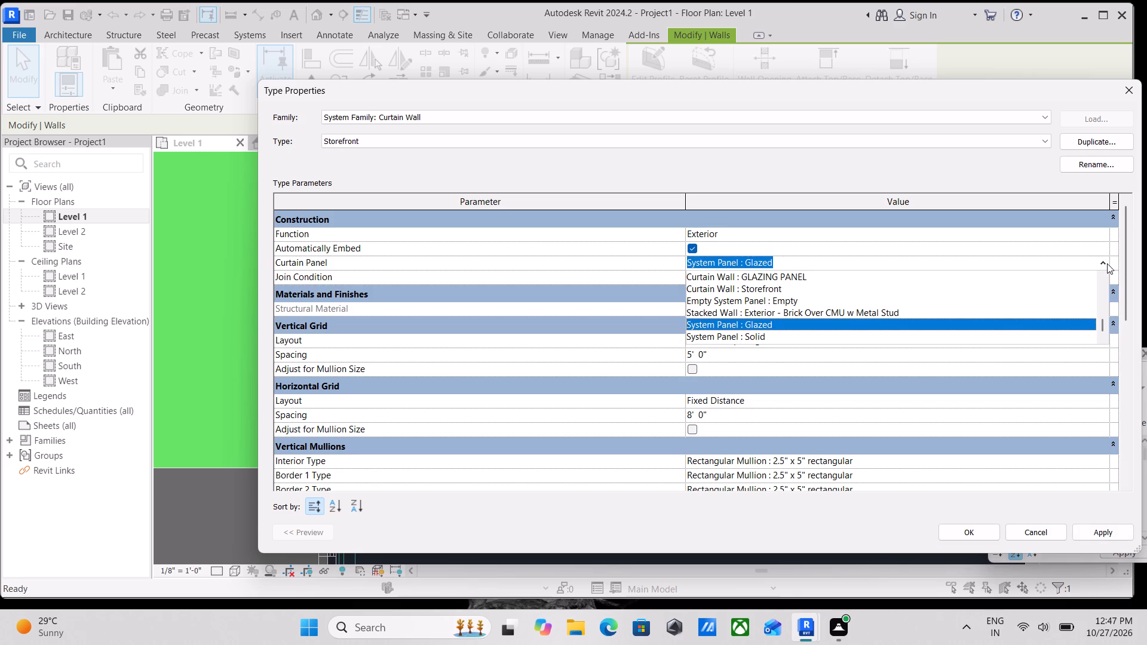
left_click(1107, 263)
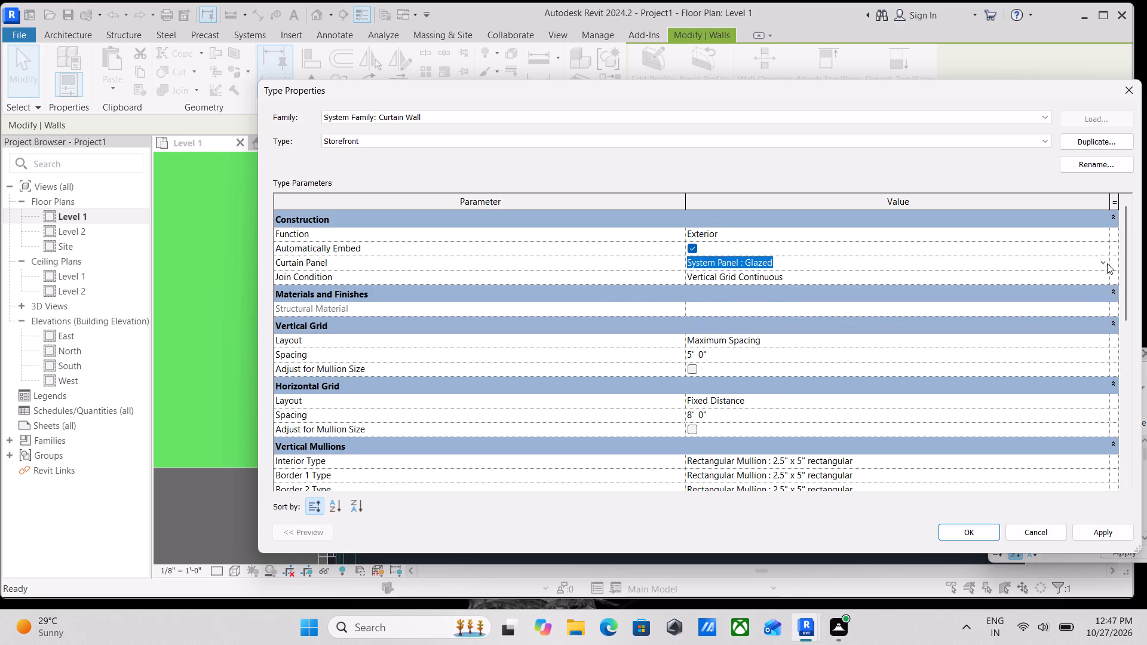
left_click(1107, 263)
scroll(912, 314, "down", 2)
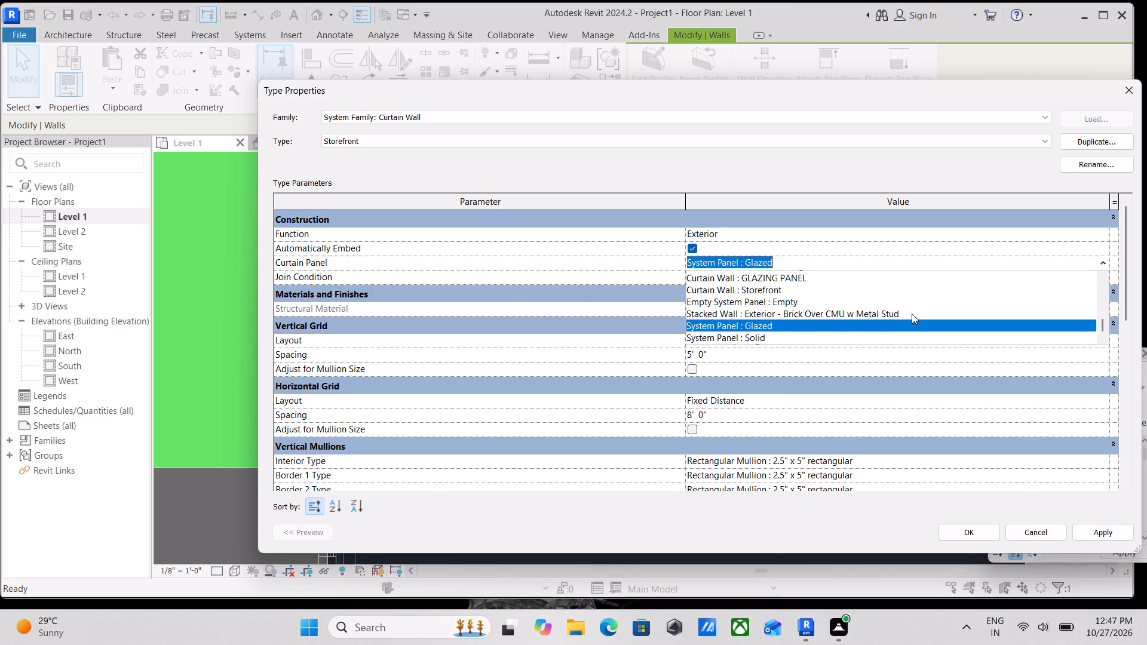
scroll(912, 314, "down", 2)
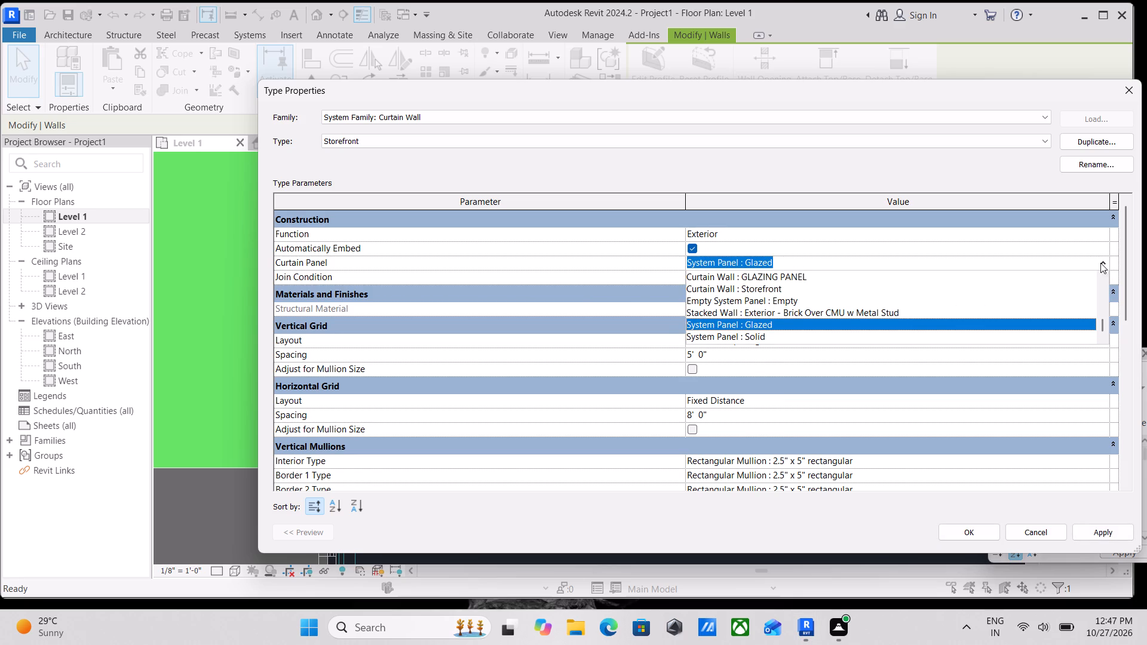
left_click(1099, 260)
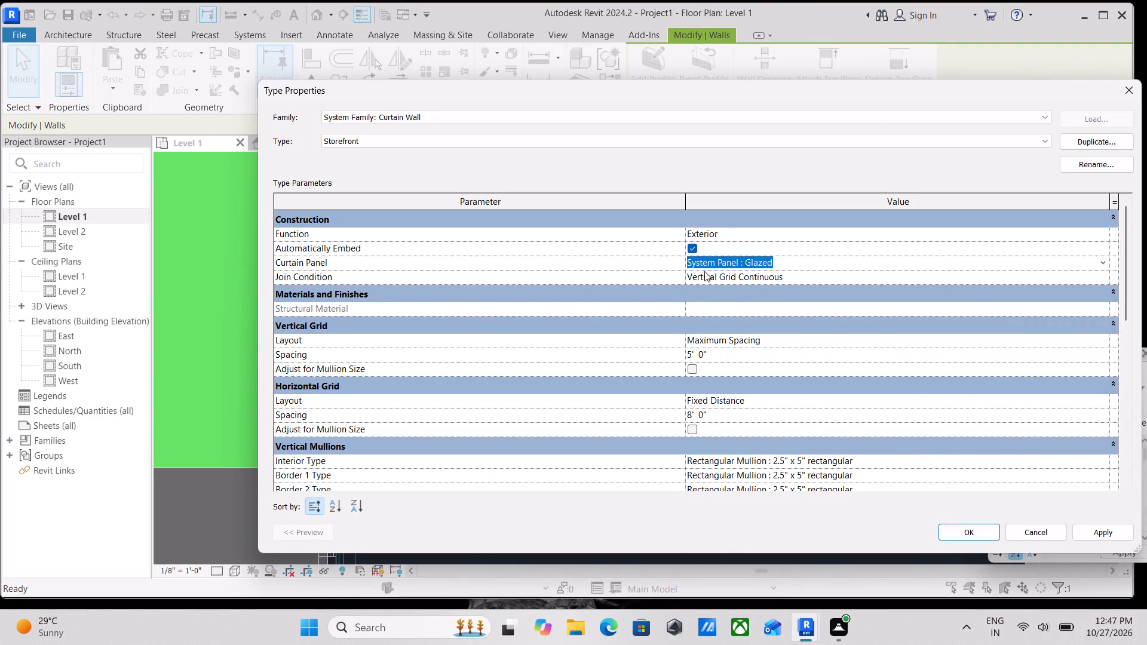
key("Escape")
left_click(1126, 84)
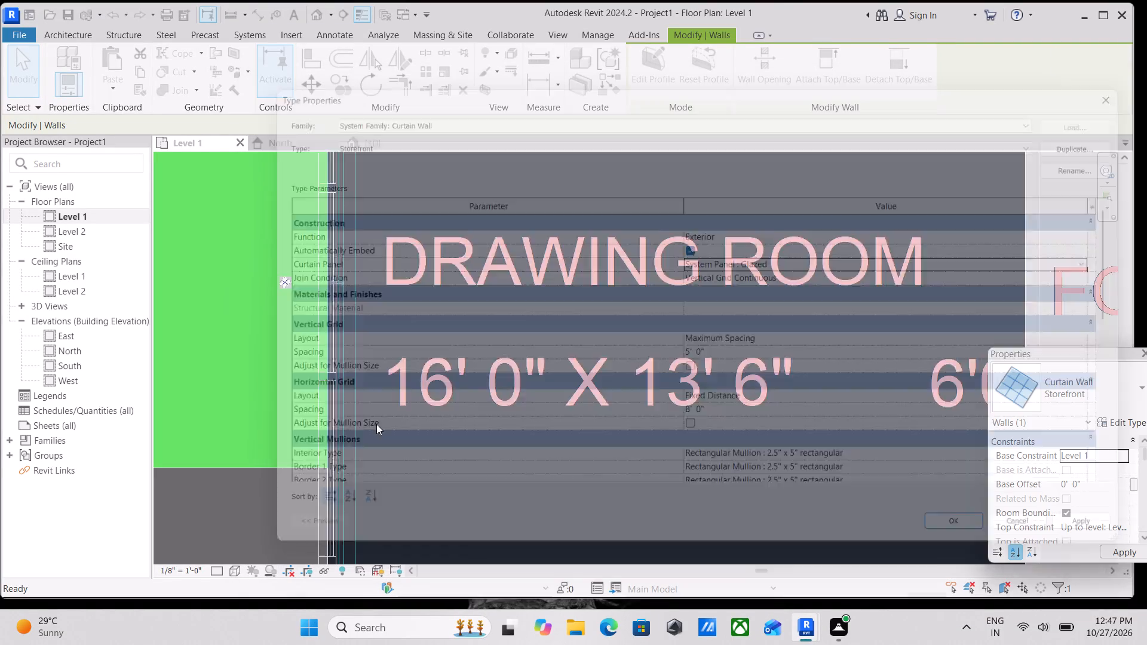
Examine the storefront curtain walls and adjoining outer walls in the 3D view.
scroll(115, 373, "down", 4)
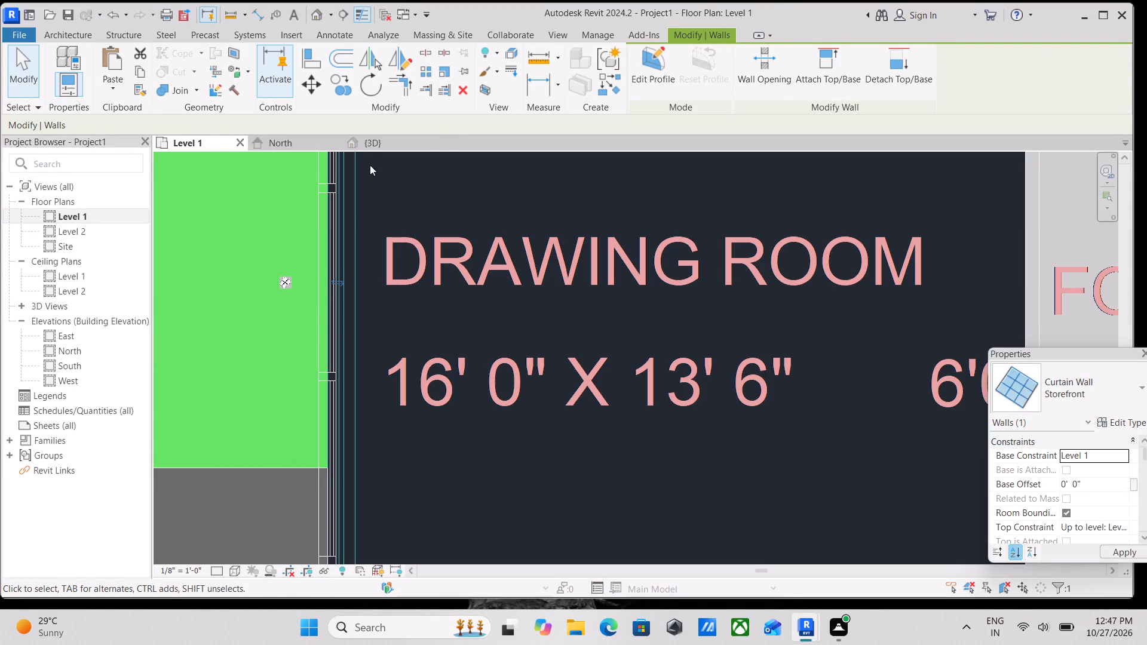
left_click(366, 142)
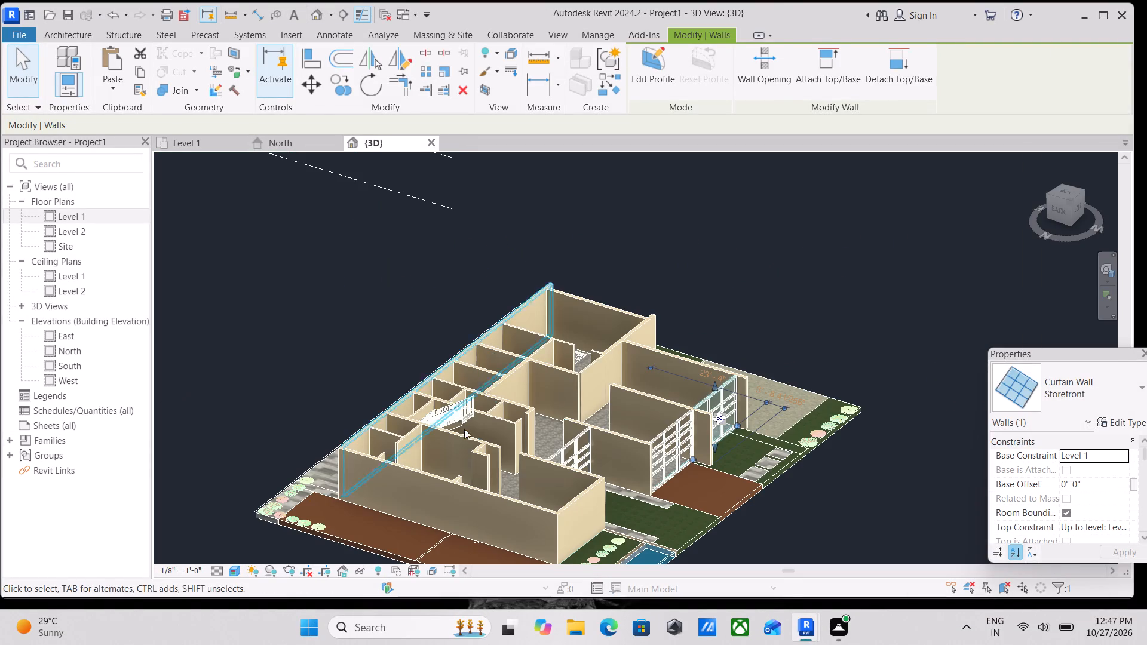
scroll(546, 467, "up", 4)
middle_click_drag(523, 471, 341, 453)
scroll(345, 454, "up", 1)
scroll(535, 481, "up", 3)
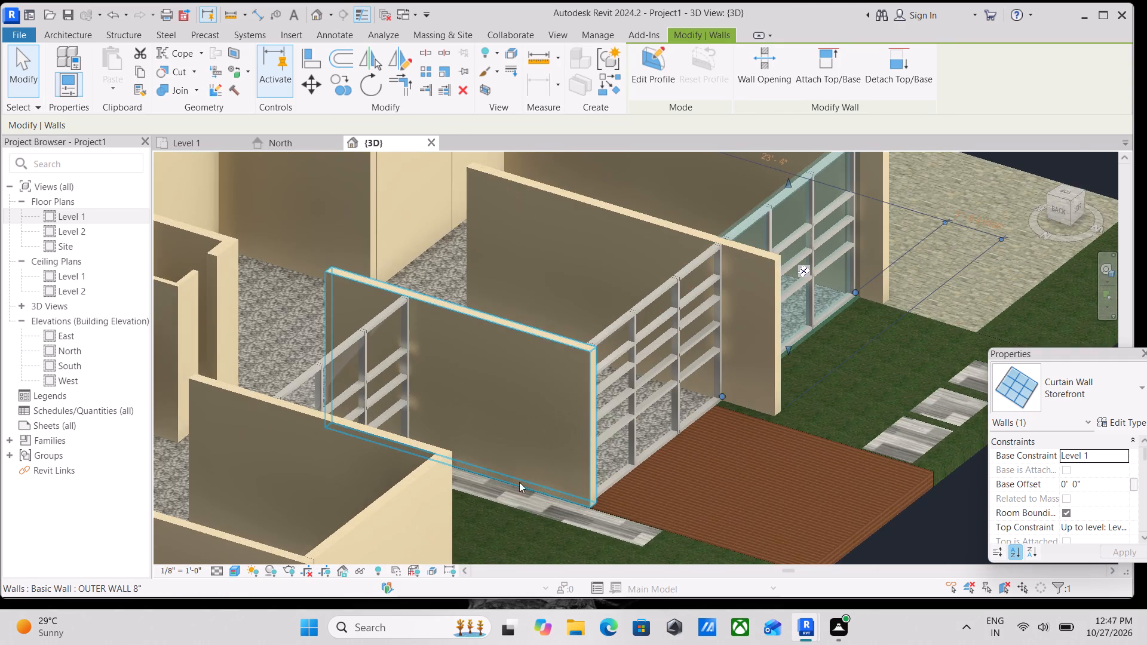
middle_click_drag(517, 480, 461, 385)
scroll(497, 410, "up", 1)
scroll(627, 232, "up", 2)
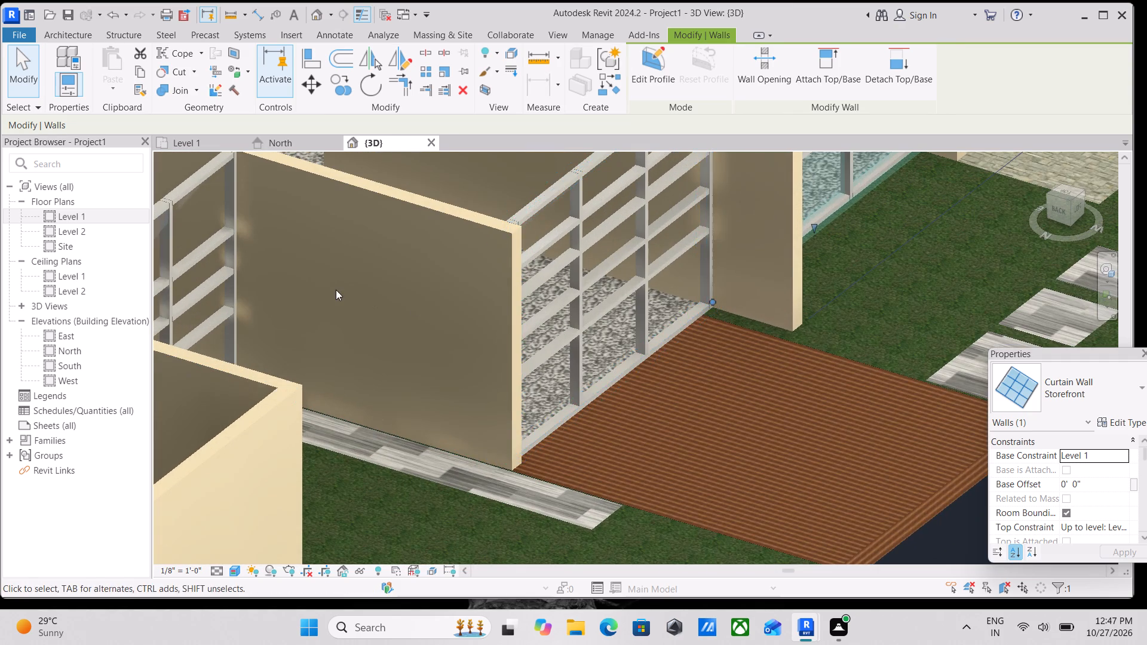
scroll(336, 290, "down", 3)
middle_click_drag(336, 290, 385, 421)
scroll(536, 407, "up", 1)
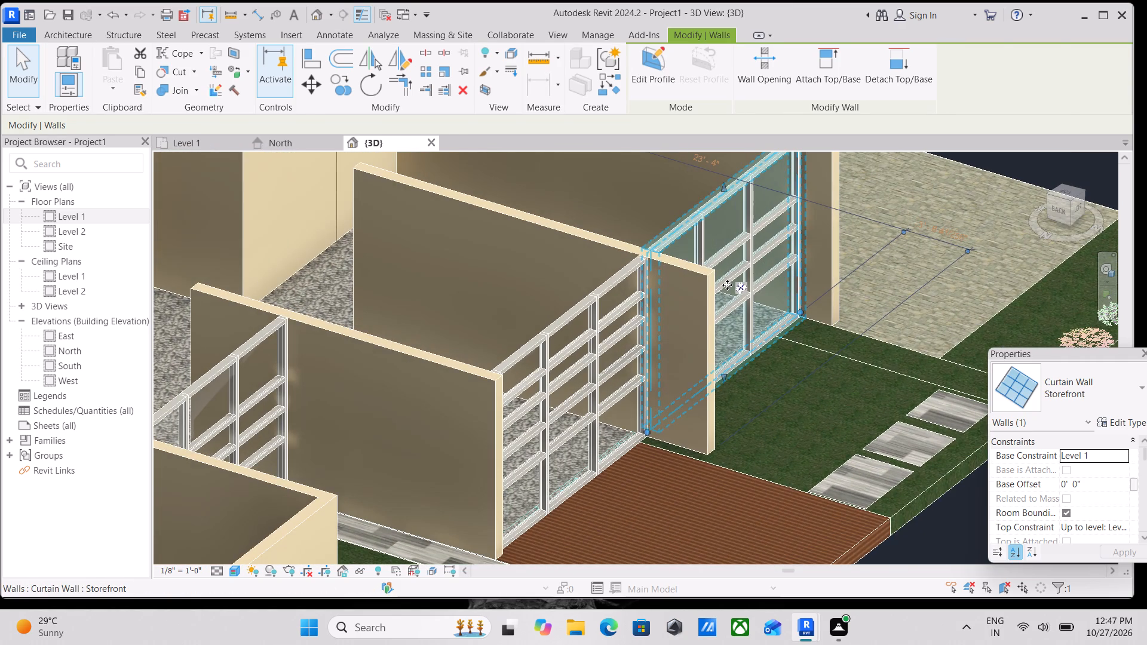
key("Escape")
middle_click_drag(727, 284, 652, 411)
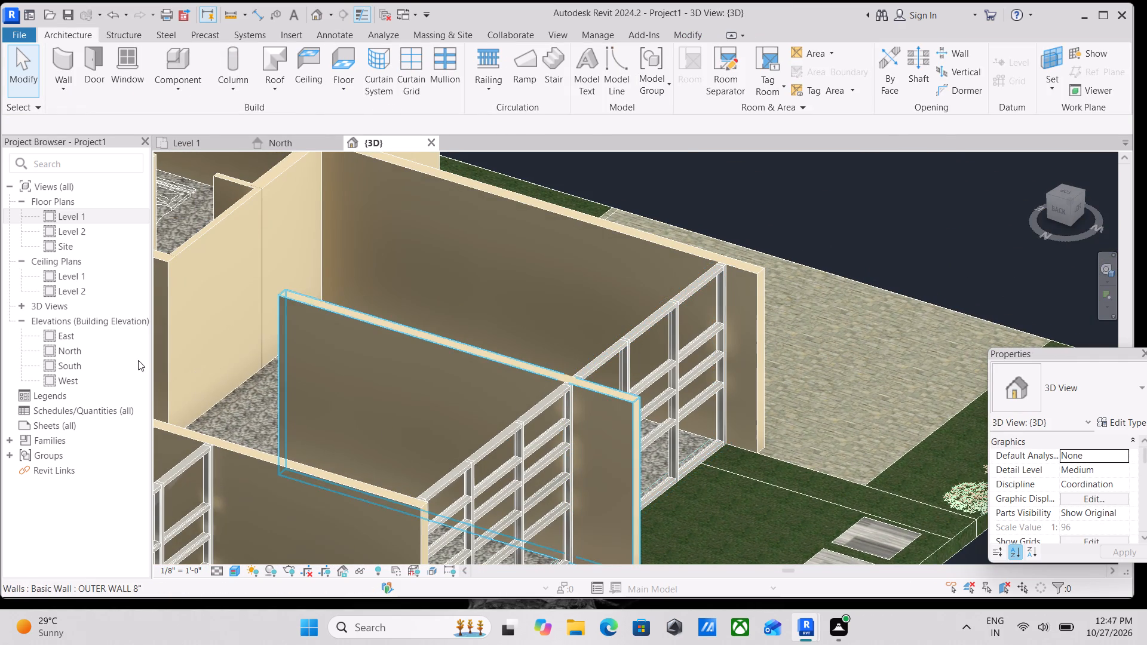
Start door placement in the Level 1 plan and preview the loadable door families in the library's Residential folder.
left_click(192, 146)
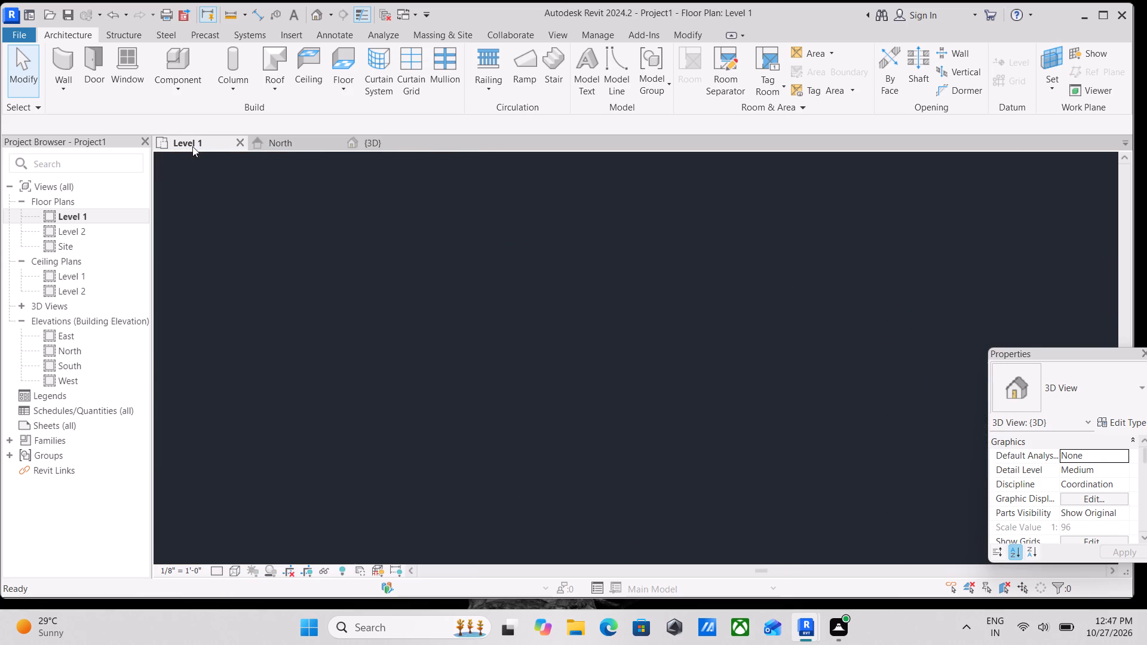
scroll(235, 153, "down", 4)
scroll(185, 223, "down", 4)
middle_click_drag(162, 228, 313, 309)
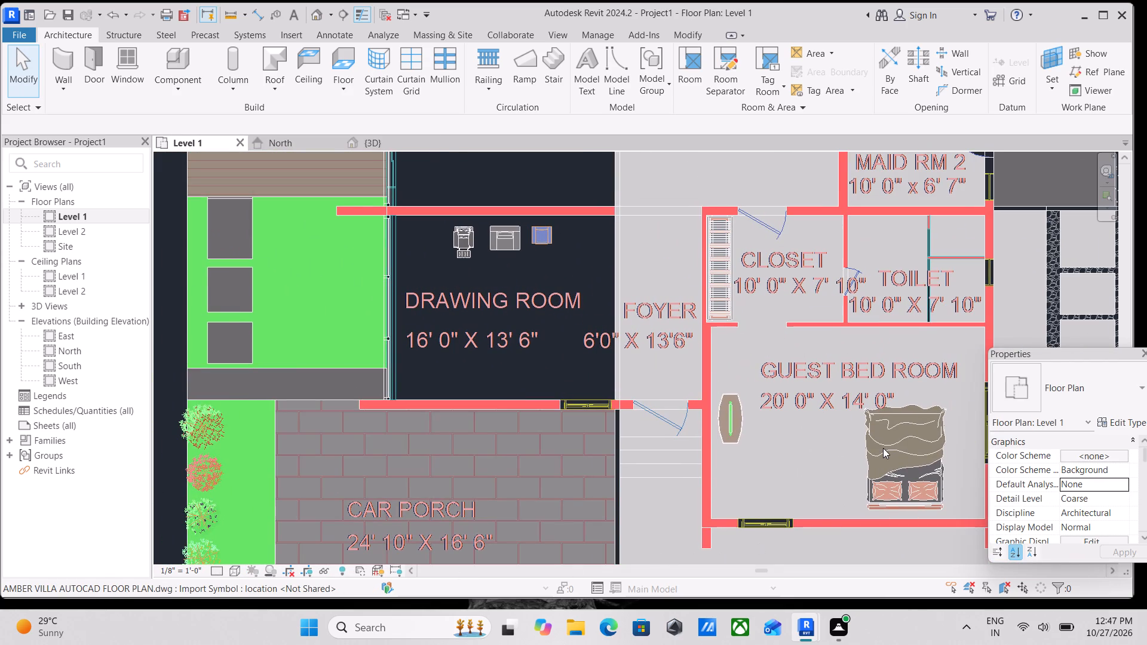
type("dr")
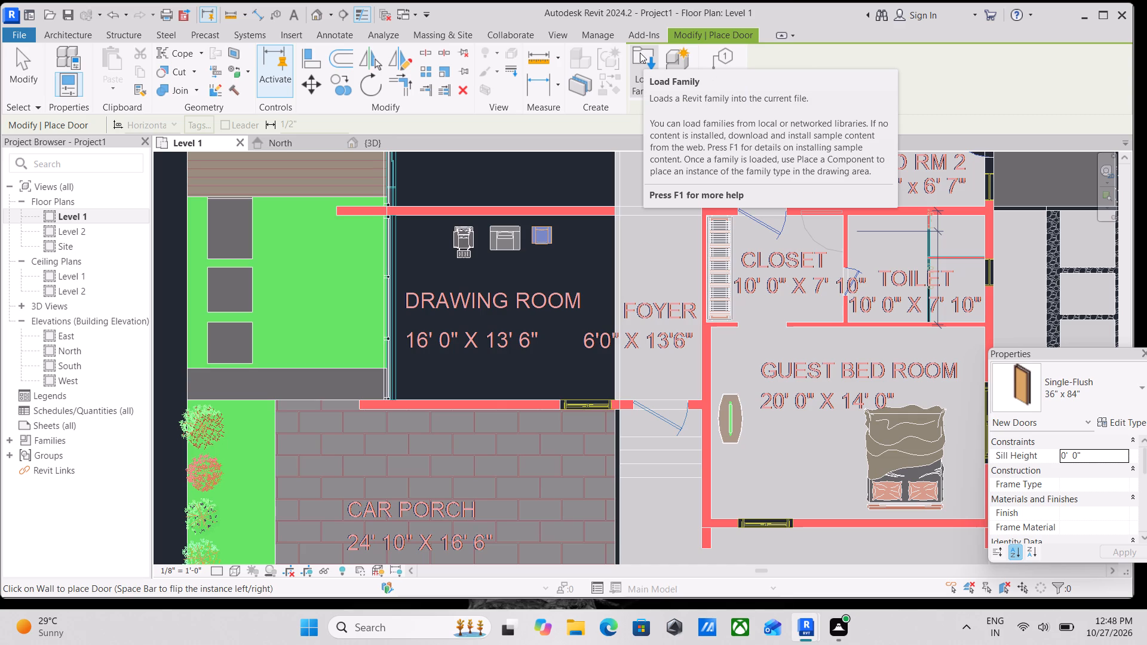
left_click(641, 75)
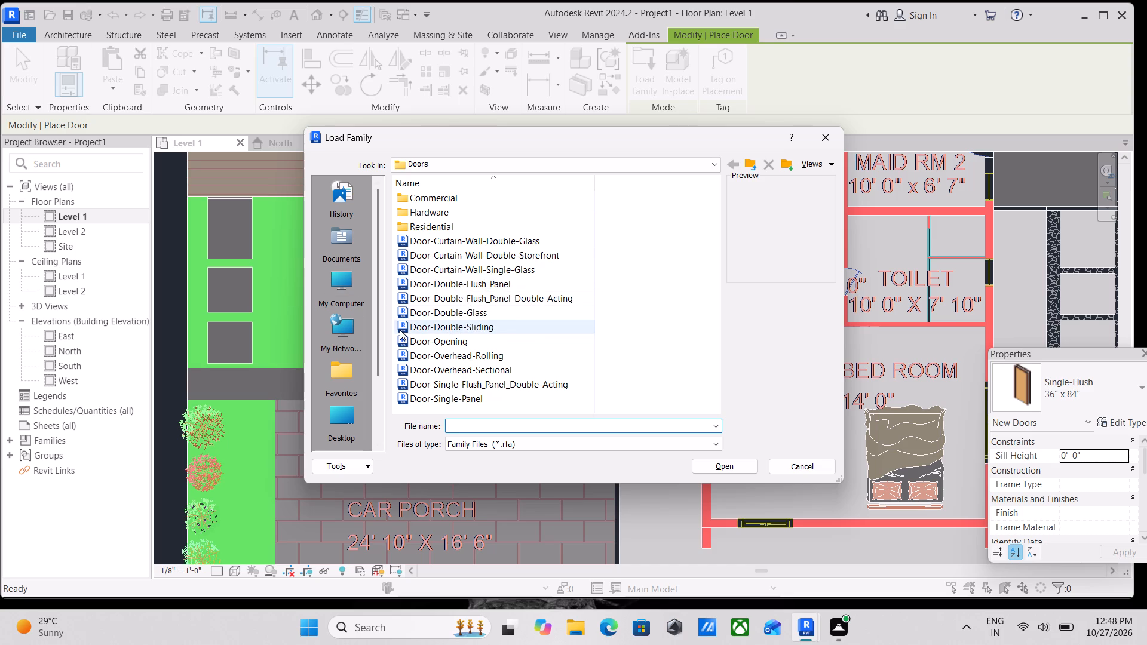
scroll(400, 330, "down", 3)
double_click(452, 226)
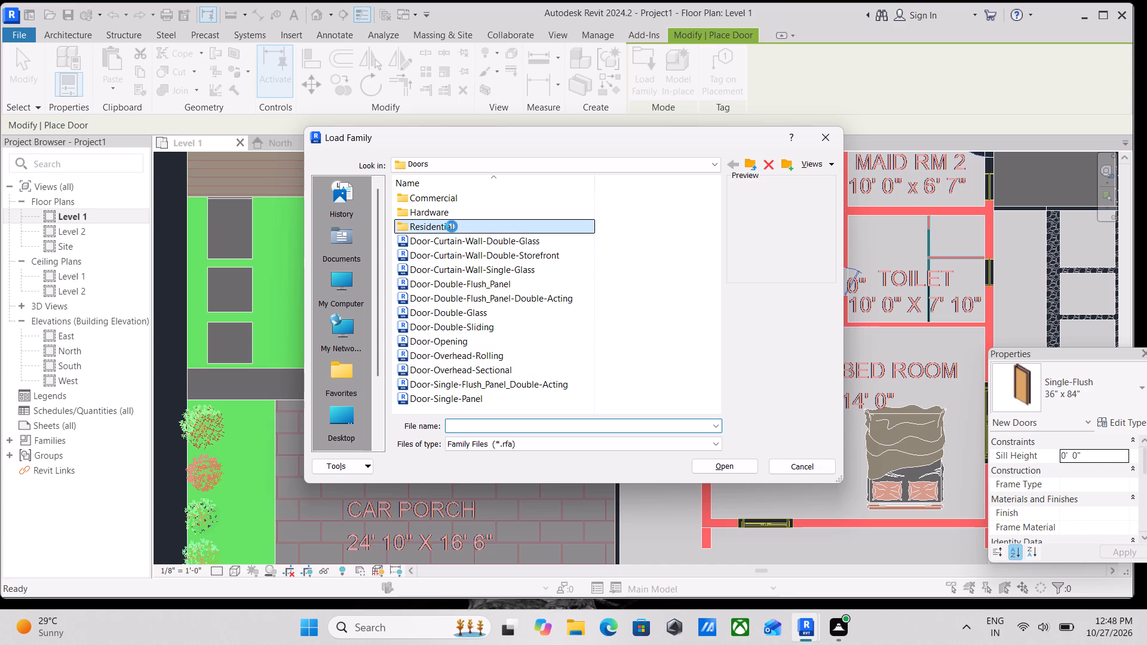
left_click(452, 226)
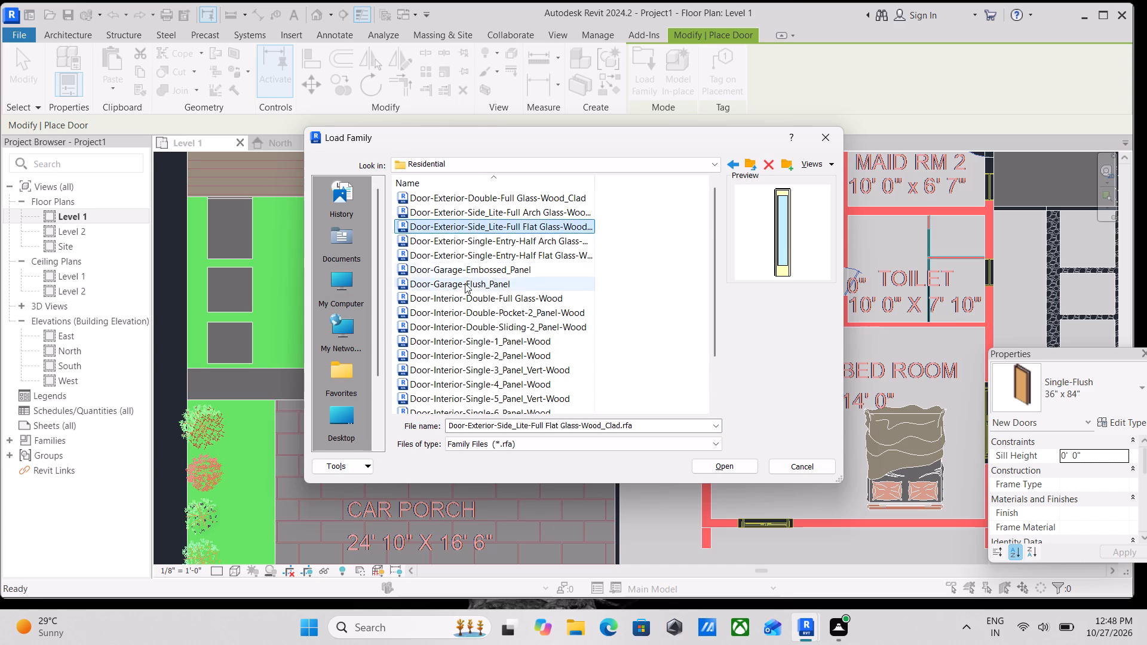
scroll(465, 284, "down", 2)
left_click(456, 262)
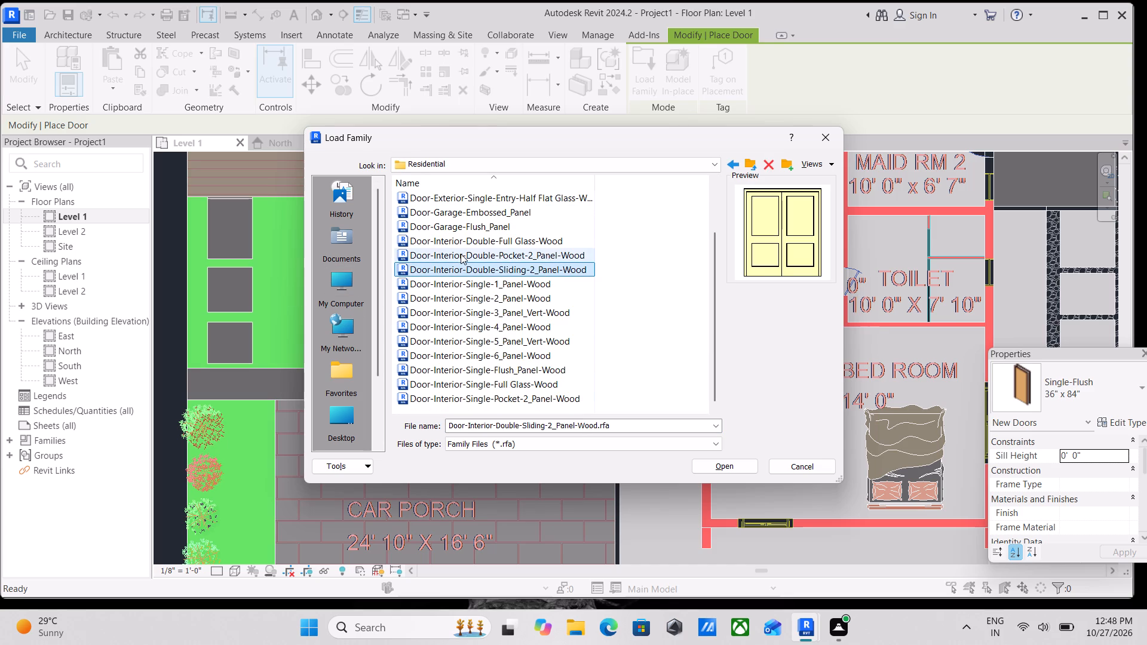
left_click(461, 247)
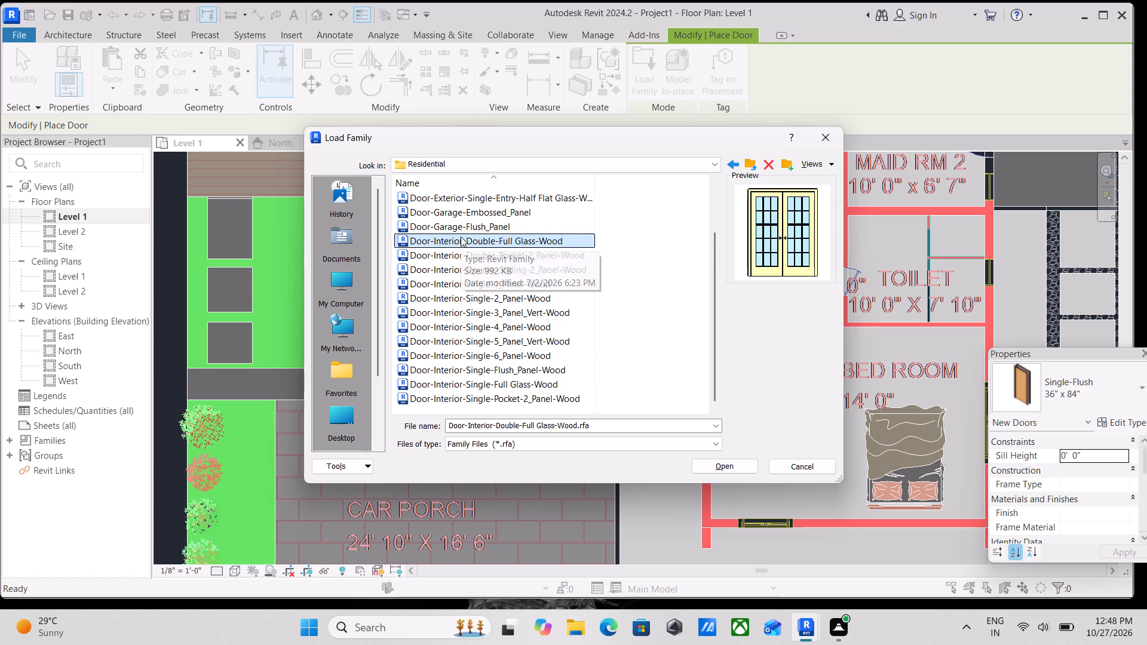
left_click(460, 228)
left_click(497, 343)
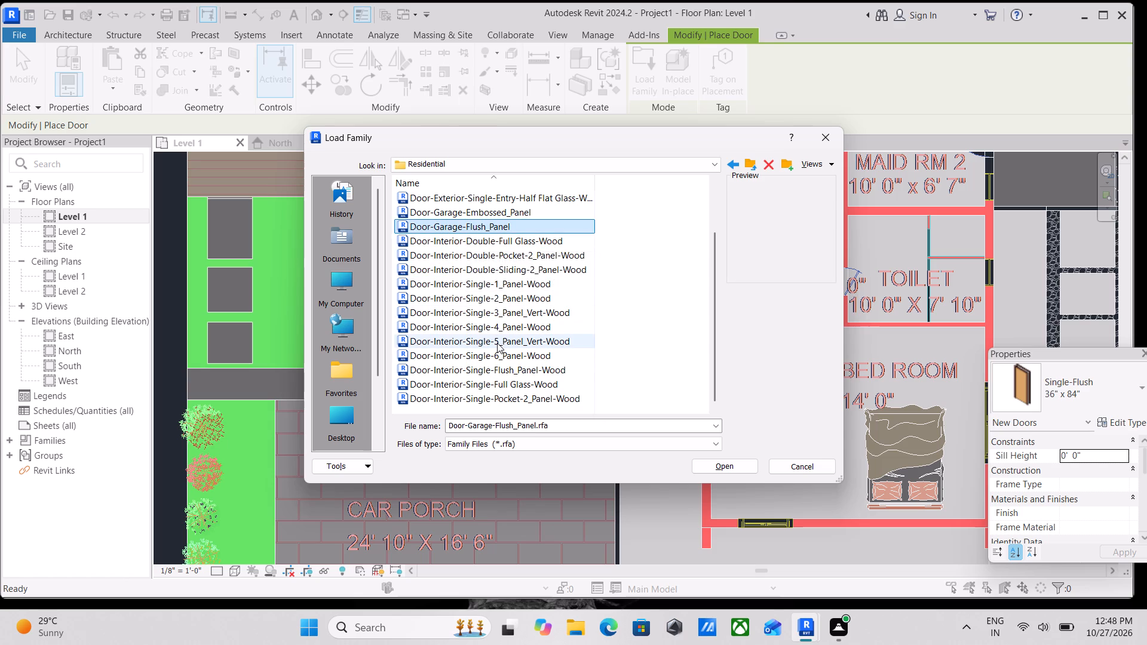
left_click(497, 333)
left_click(498, 324)
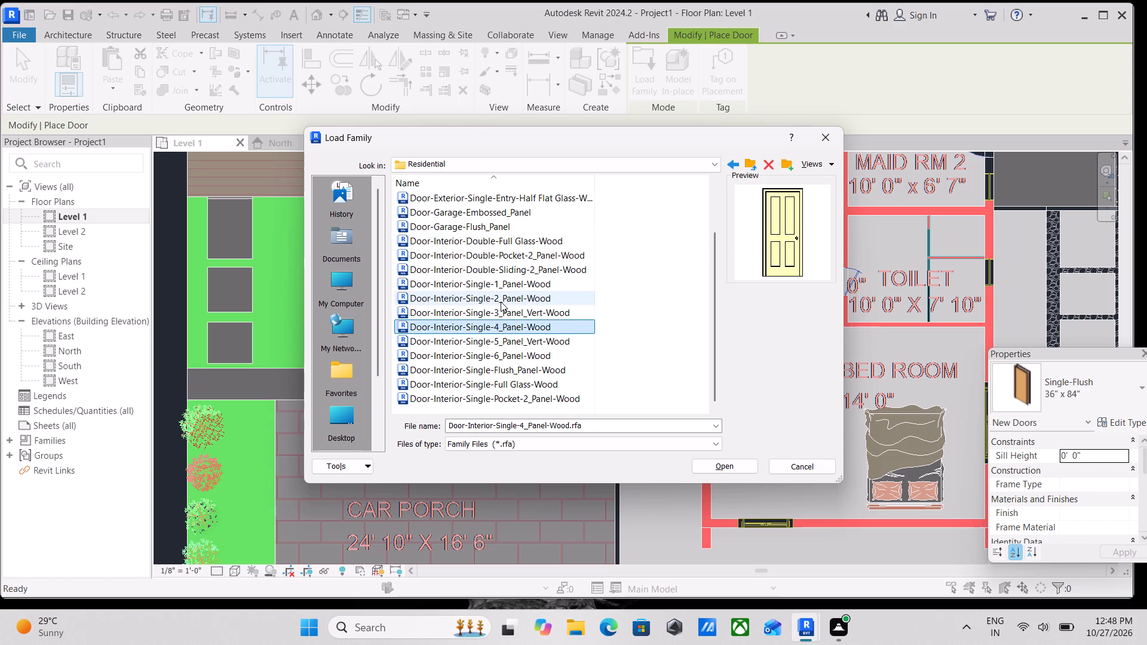
left_click(501, 302)
left_click(510, 315)
left_click(510, 283)
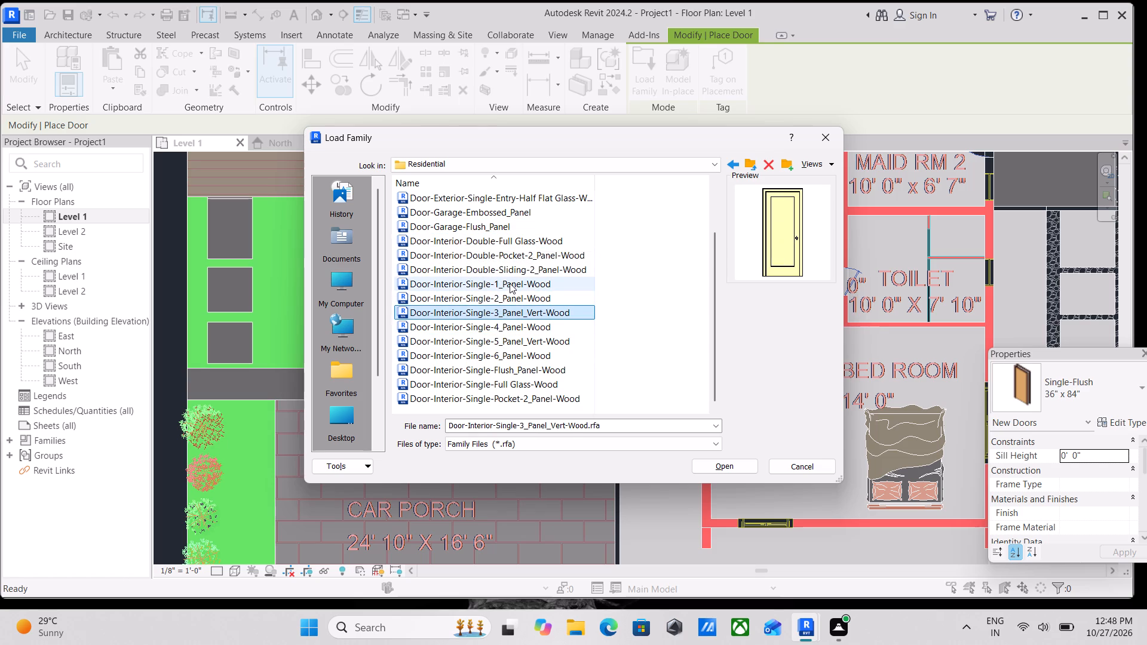
left_click(510, 272)
scroll(510, 324, "down", 1)
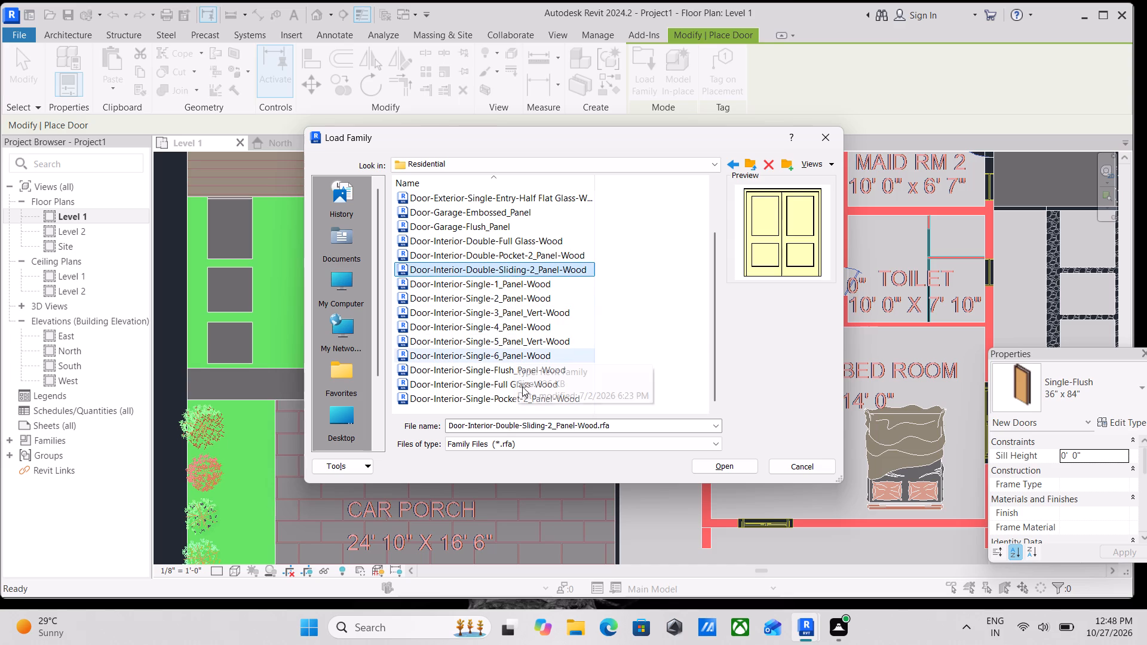
left_click(522, 386)
left_click(513, 370)
left_click(523, 395)
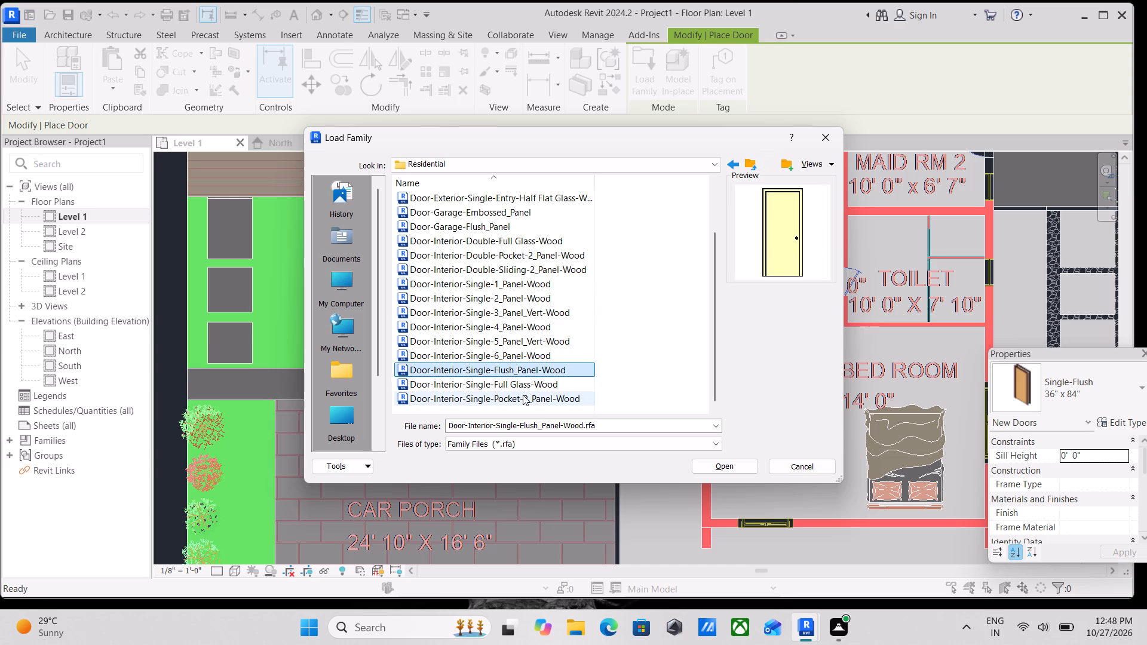
left_click(523, 395)
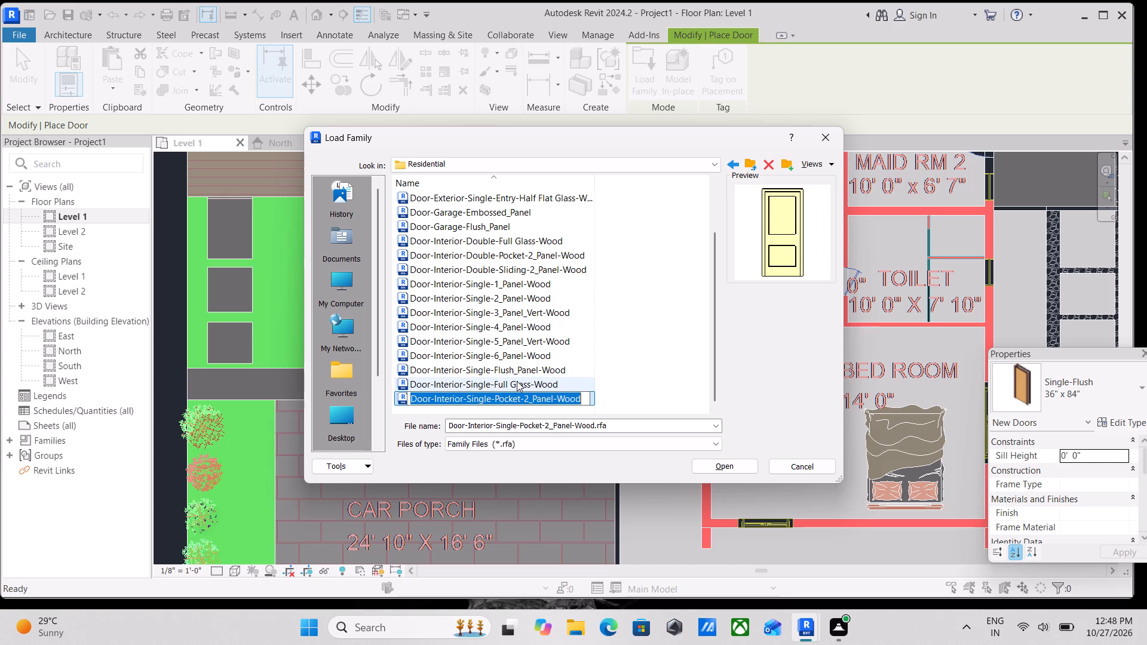
Load the Door-Interior-Single-Full Glass-Wood family from the Residential folder with its 36" x 96" type.
left_click(517, 381)
left_click(727, 469)
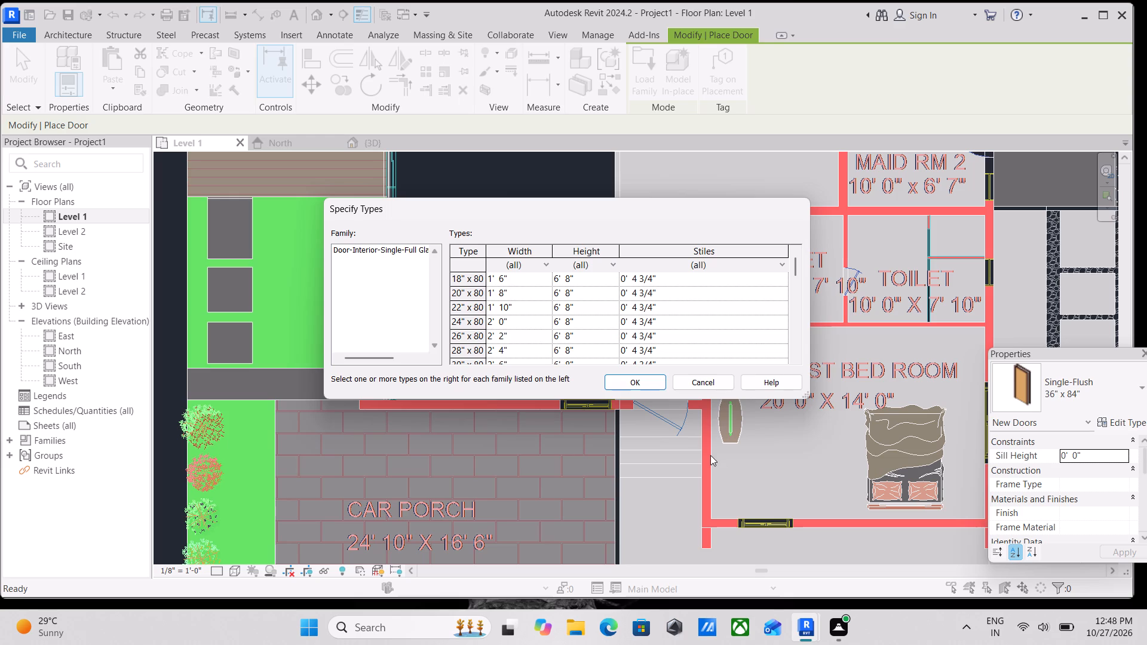
scroll(710, 455, "up", 1)
scroll(606, 289, "down", 1)
scroll(541, 337, "down", 1)
scroll(492, 344, "up", 2)
scroll(495, 336, "down", 2)
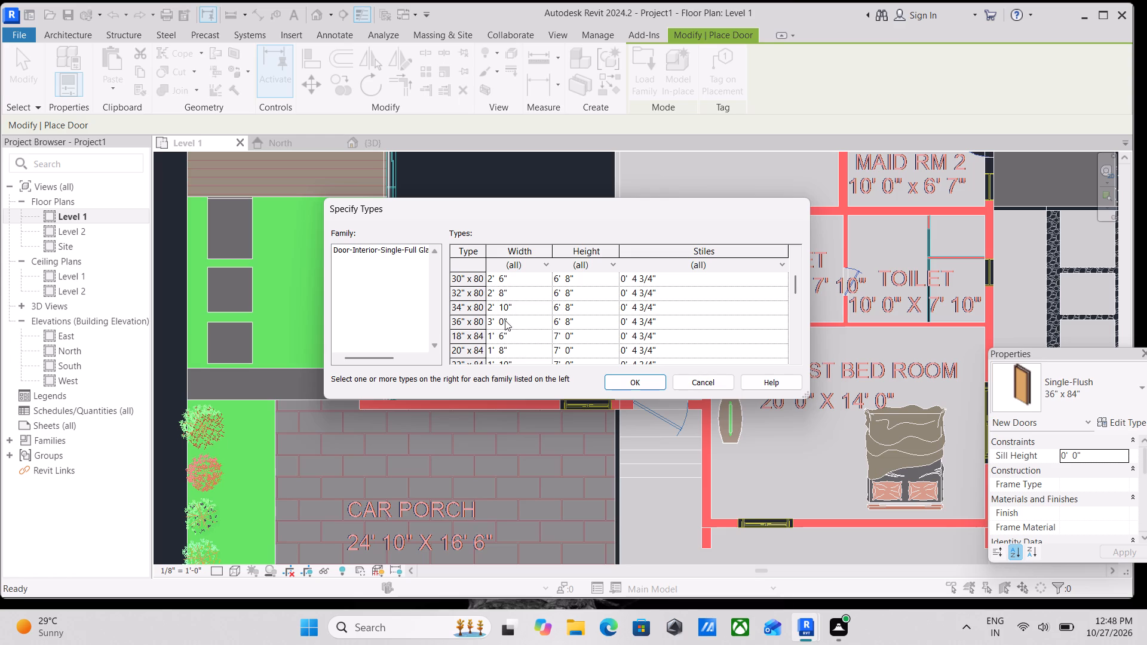
scroll(508, 322, "down", 2)
scroll(523, 342, "up", 1)
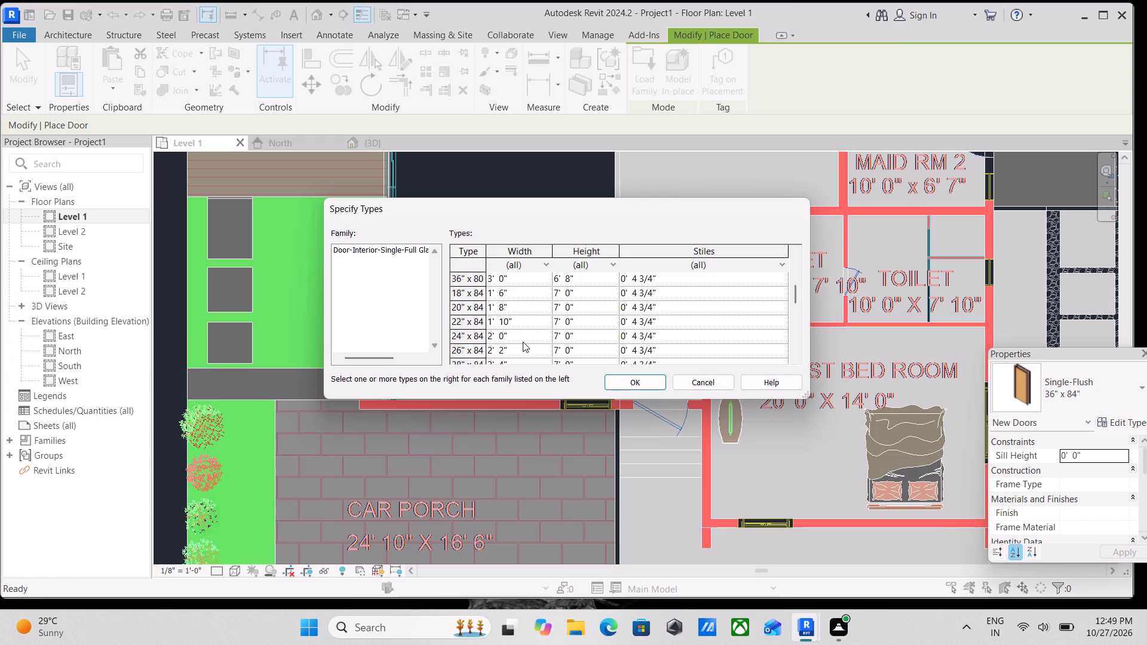
scroll(528, 302, "up", 2)
scroll(534, 324, "down", 1)
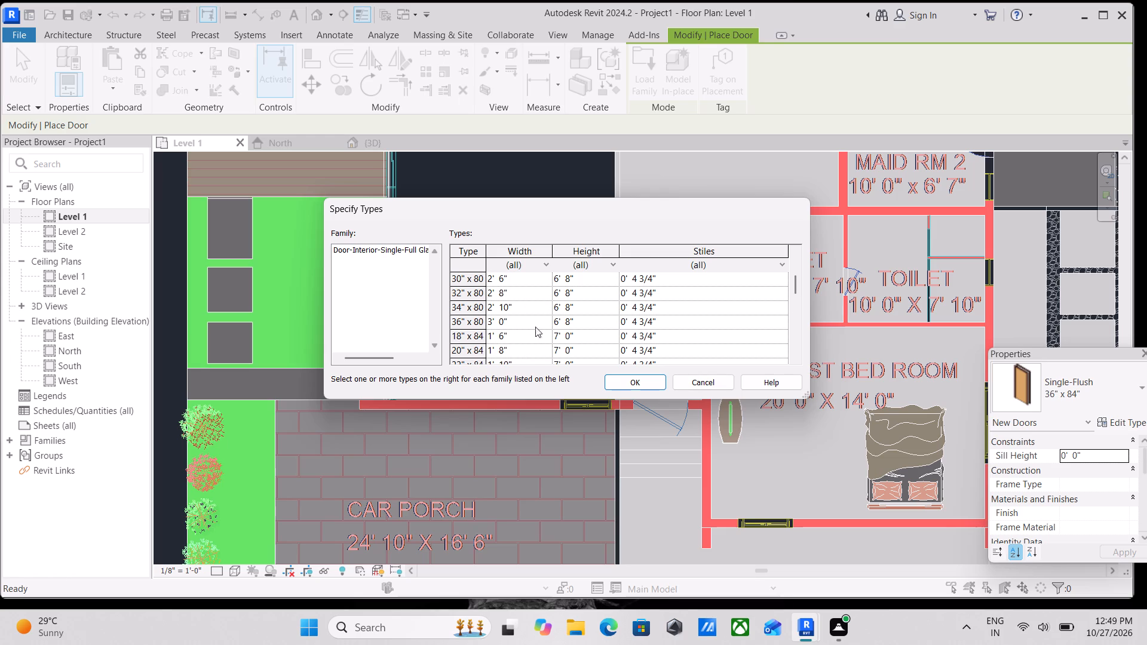
scroll(528, 341, "up", 6)
scroll(519, 321, "down", 4)
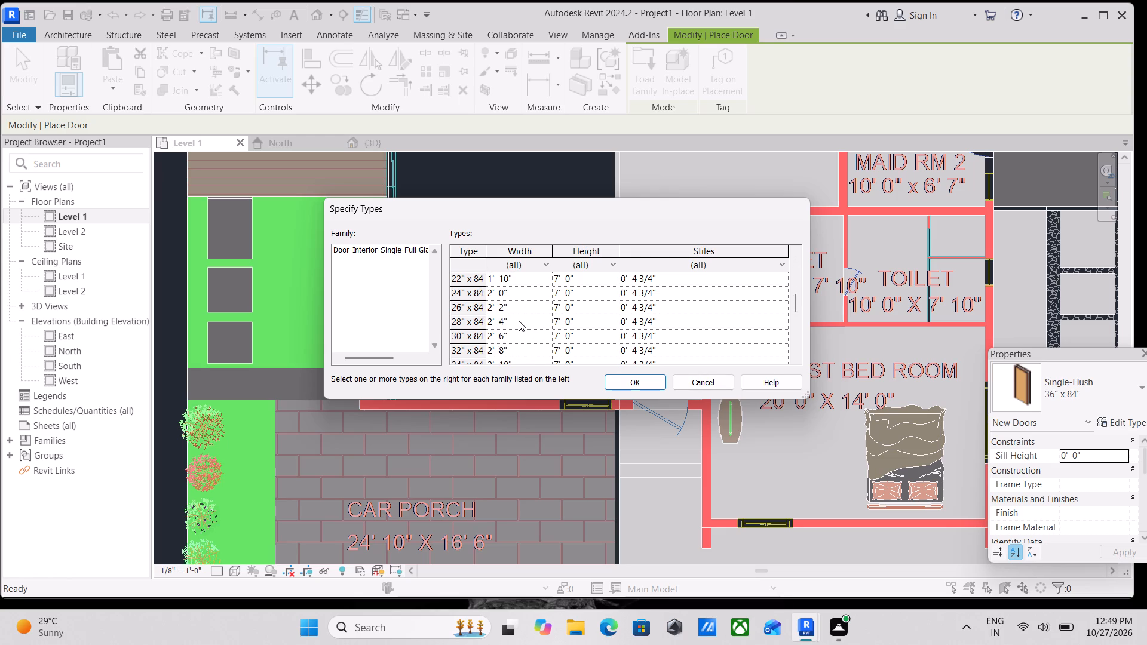
scroll(519, 329, "down", 5)
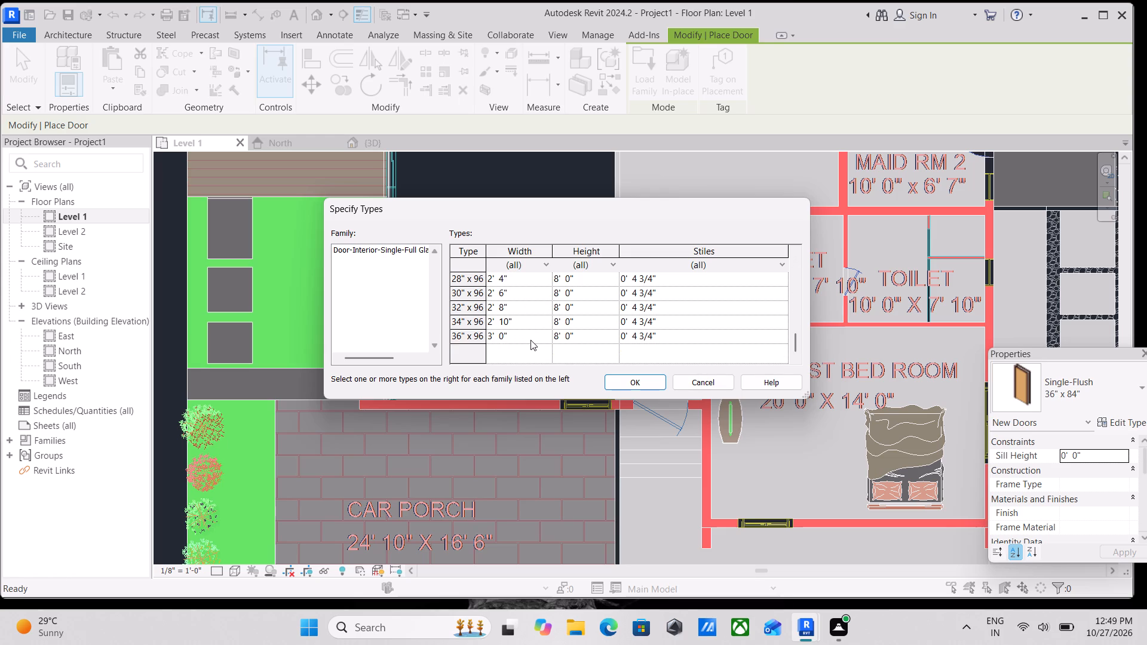
left_click(531, 338)
left_click(631, 382)
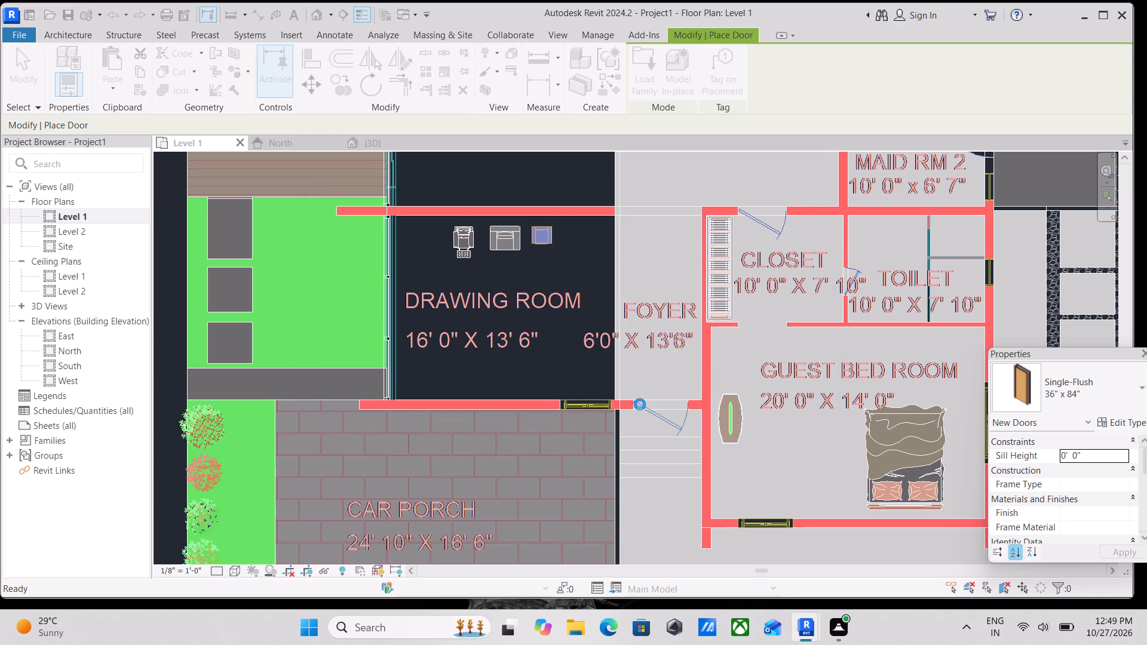
Place the 36" x 96" full glass door in the foyer's entrance opening beside the car porch, then end door placement.
scroll(646, 403, "up", 1)
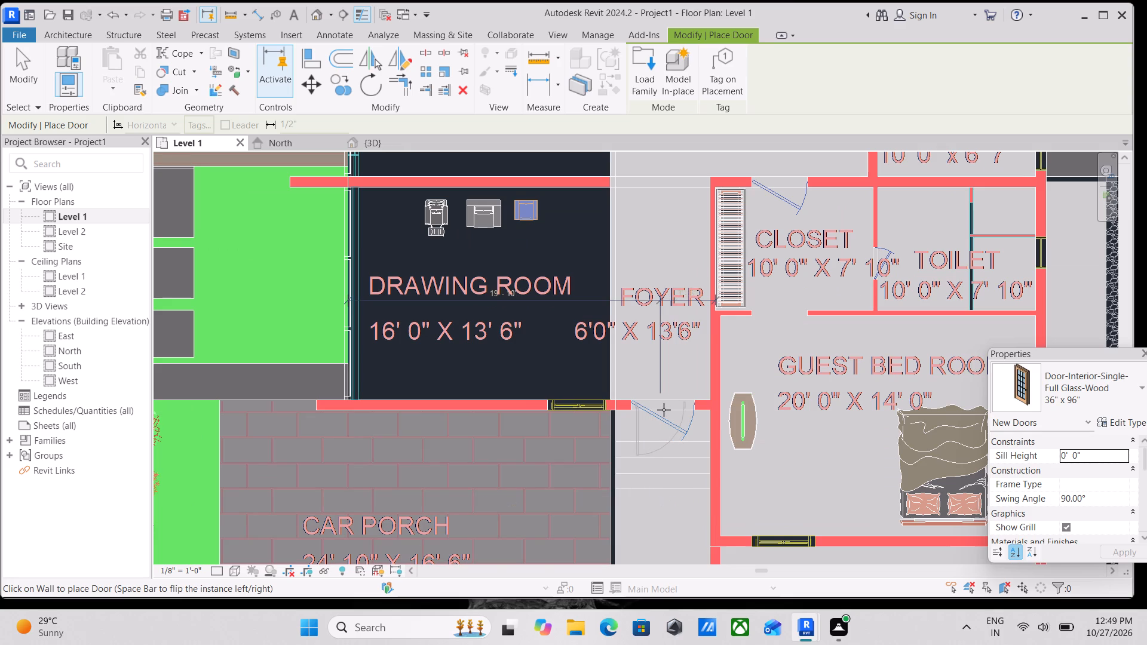
scroll(661, 410, "up", 7)
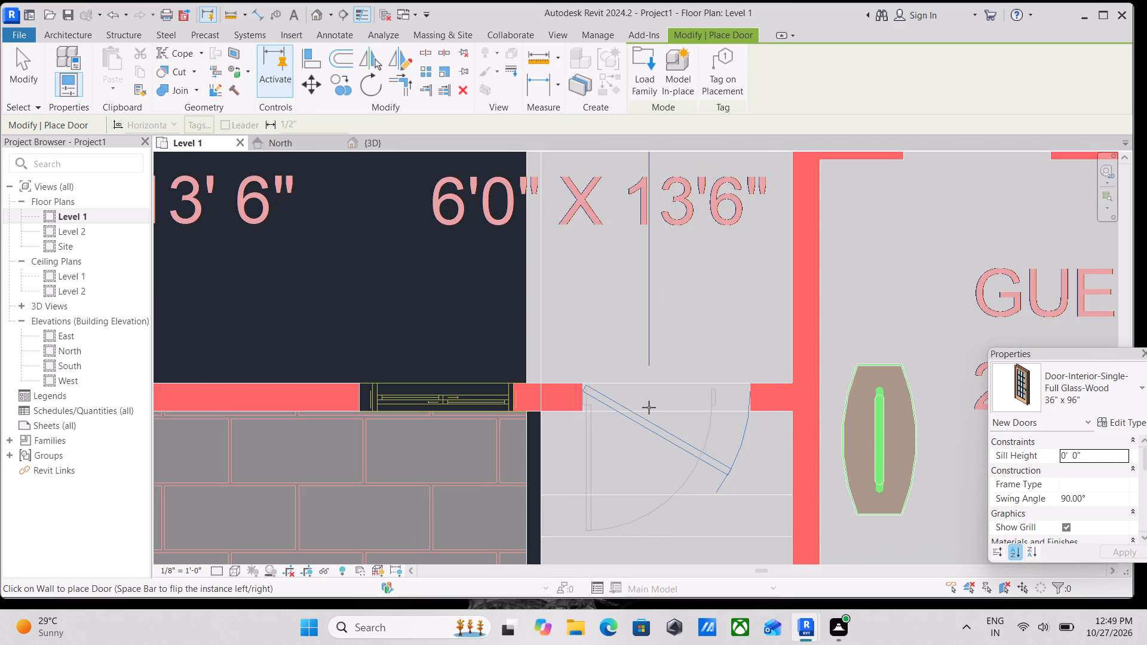
left_click(657, 405)
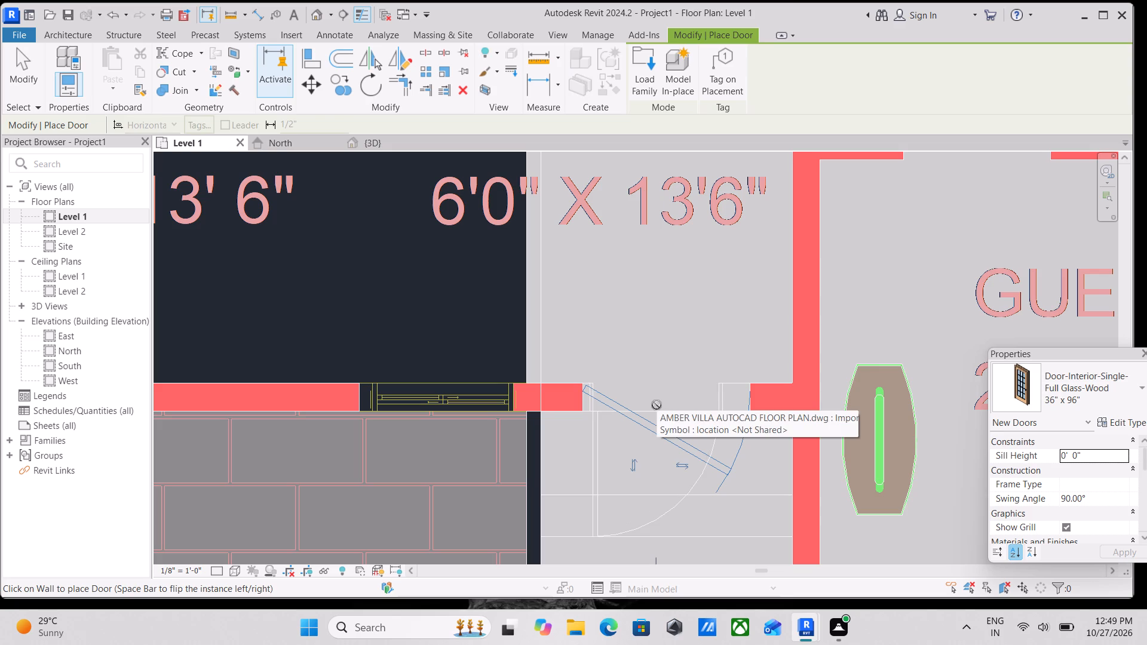
key("Escape")
key("Escape")
key("Escape")
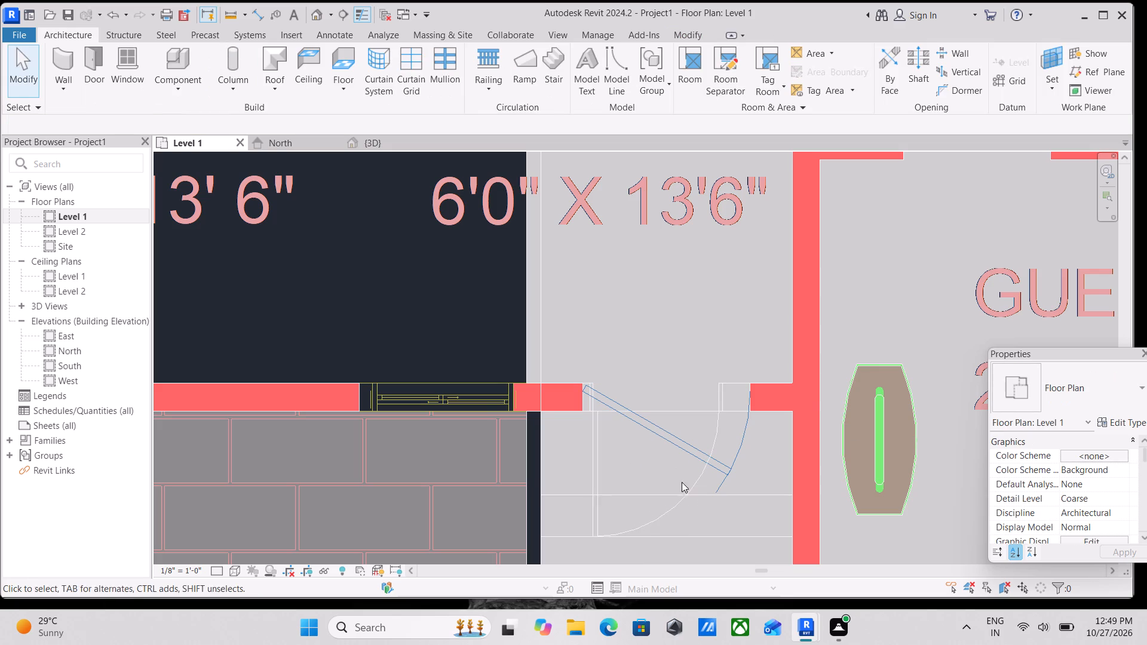
Duplicate the foyer entrance door's type under the name MAIN GLASS DOOR.
left_click(688, 493)
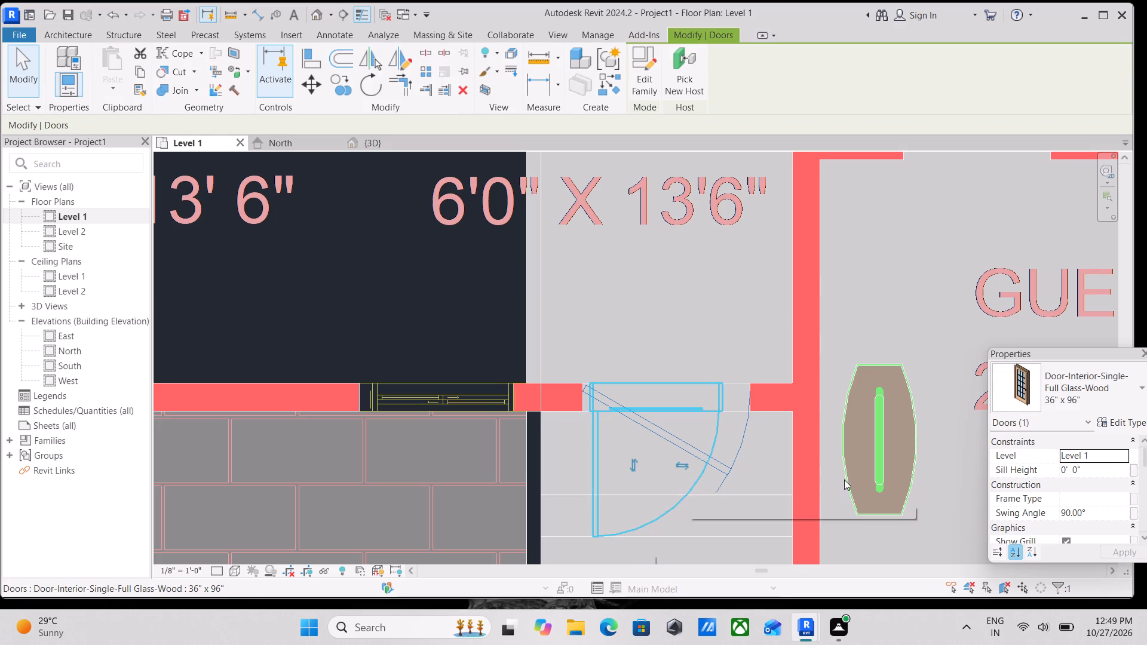
left_click(1120, 422)
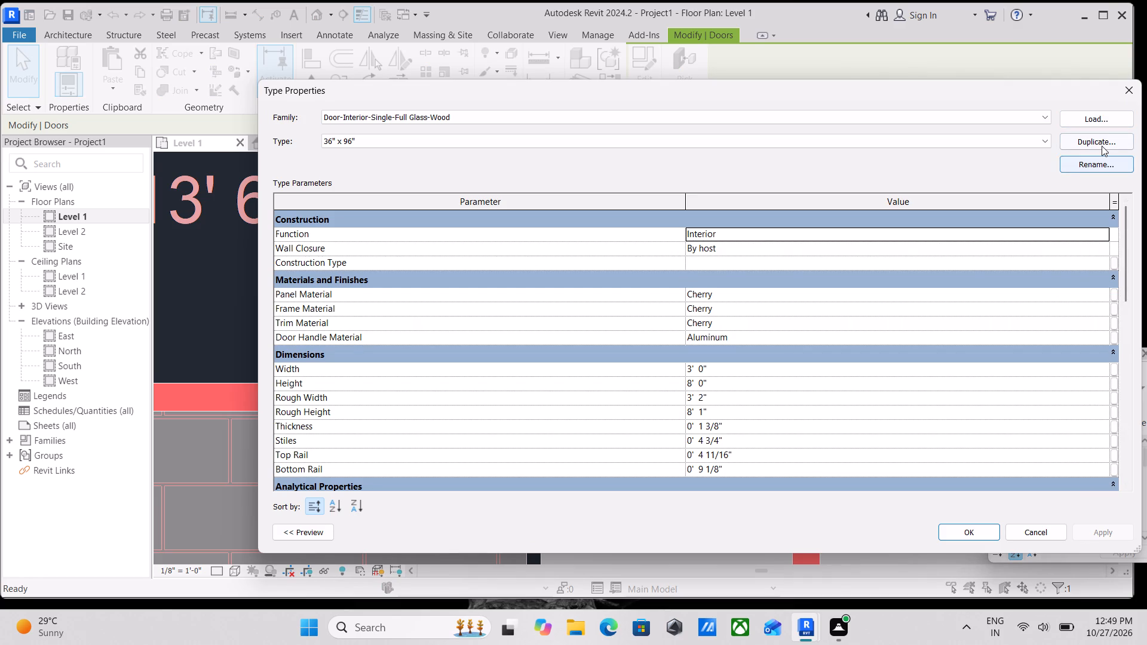
left_click(1102, 146)
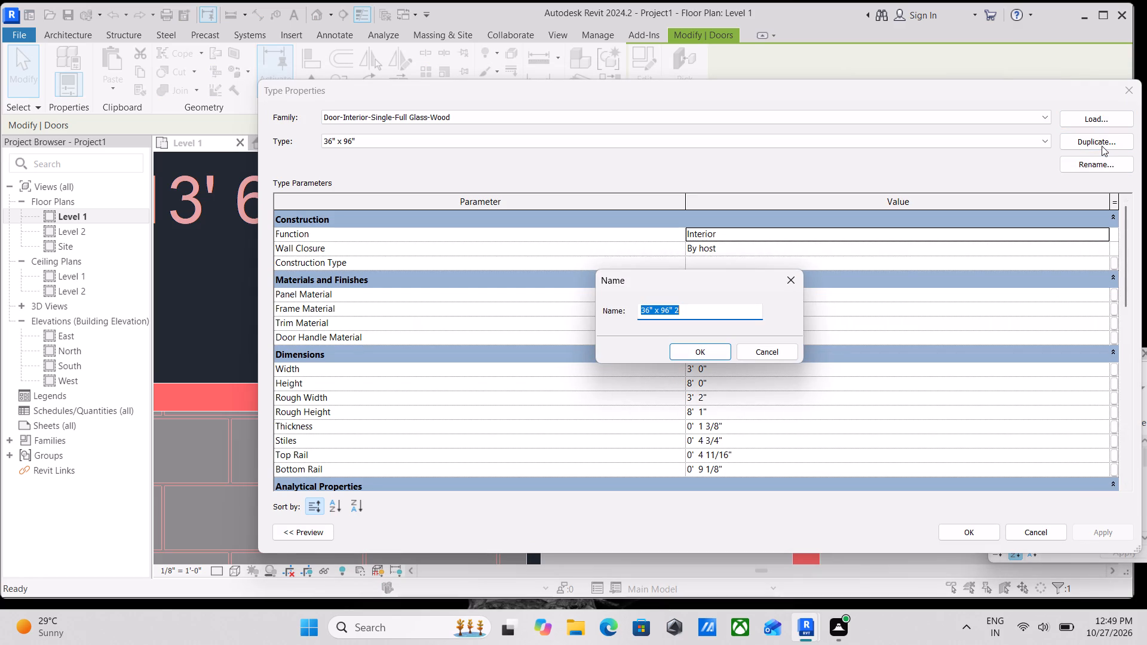
key("n")
key("BackSpace")
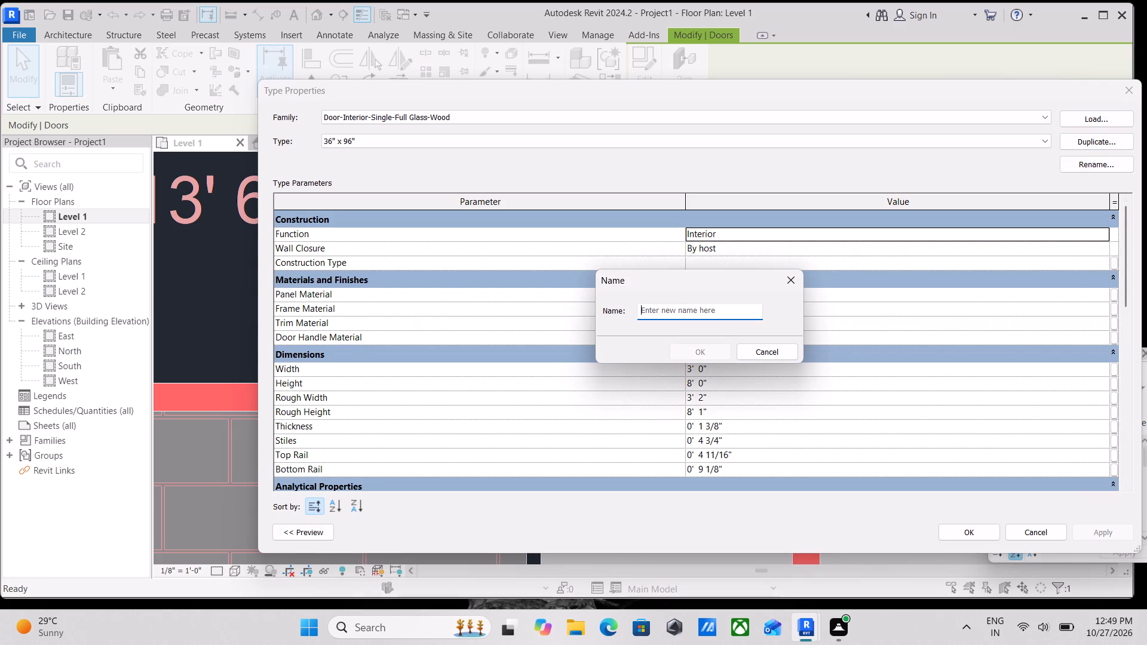
type("mai")
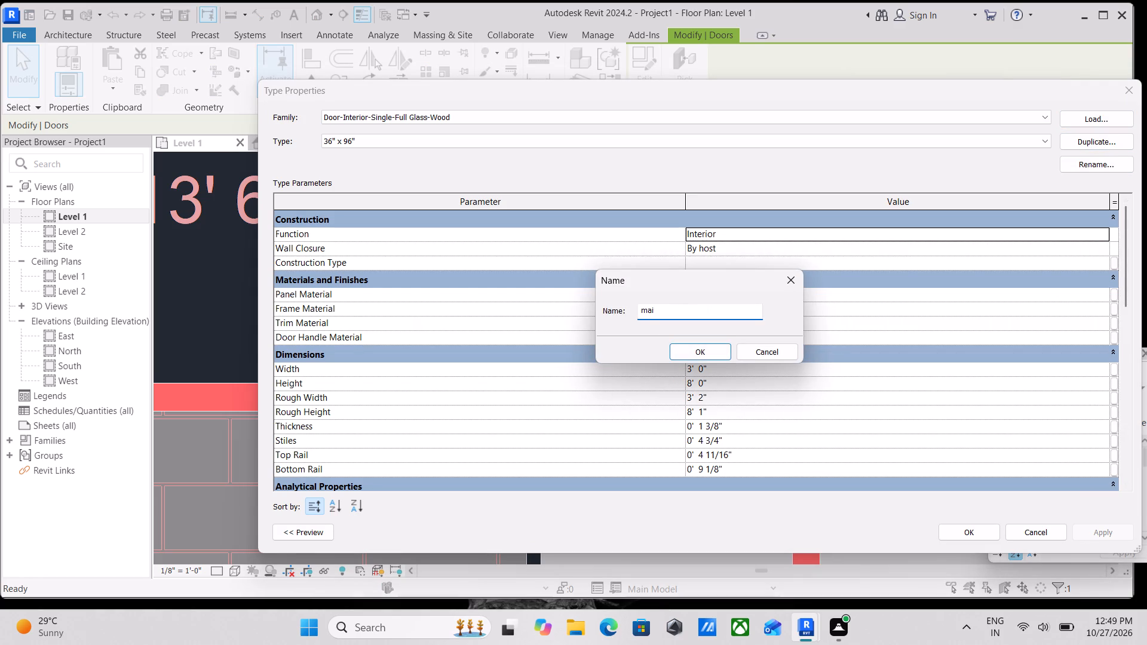
key("BackSpace")
key("BackSpace")
key("BackSpace")
key("BackSpace")
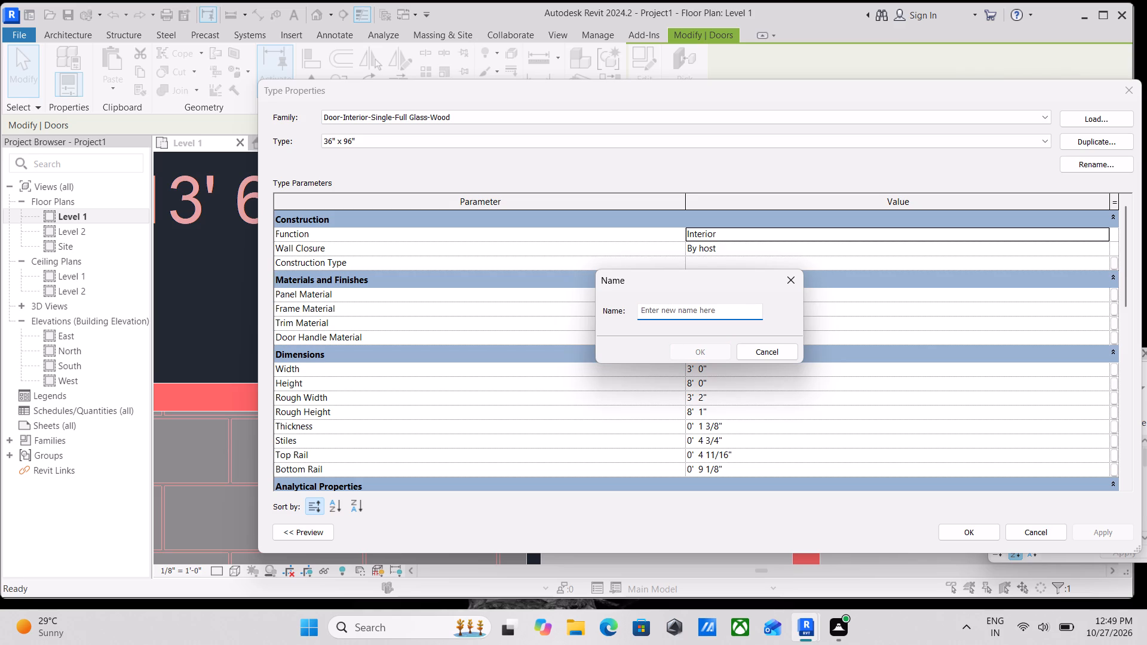
key("shift+m")
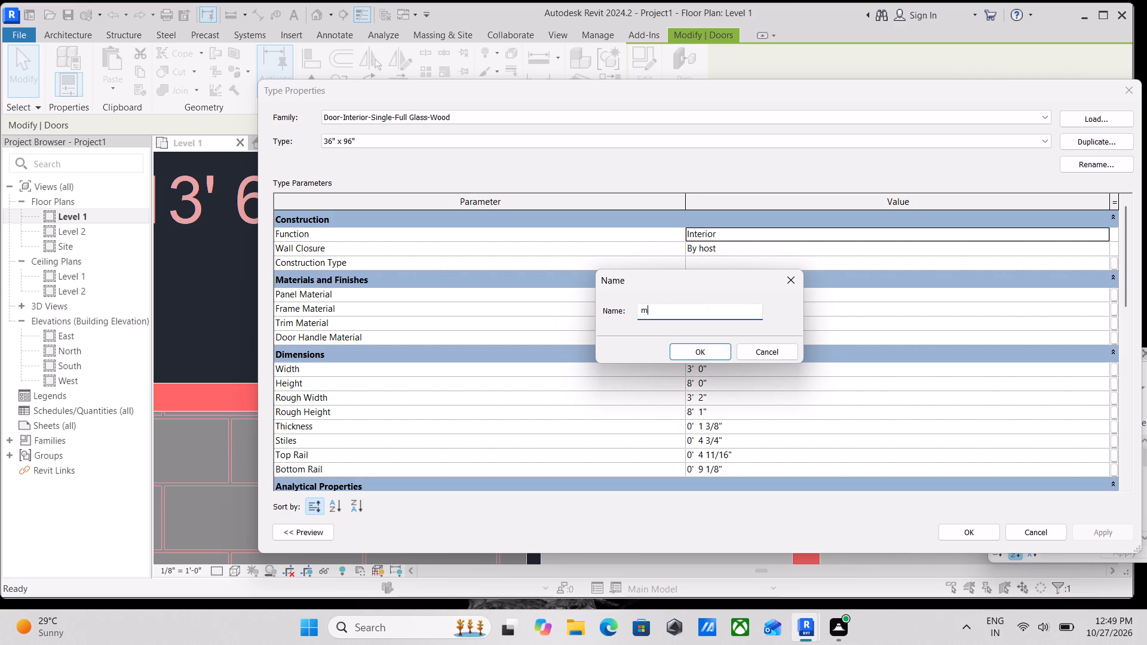
key("BackSpace")
key("m")
type("AIN")
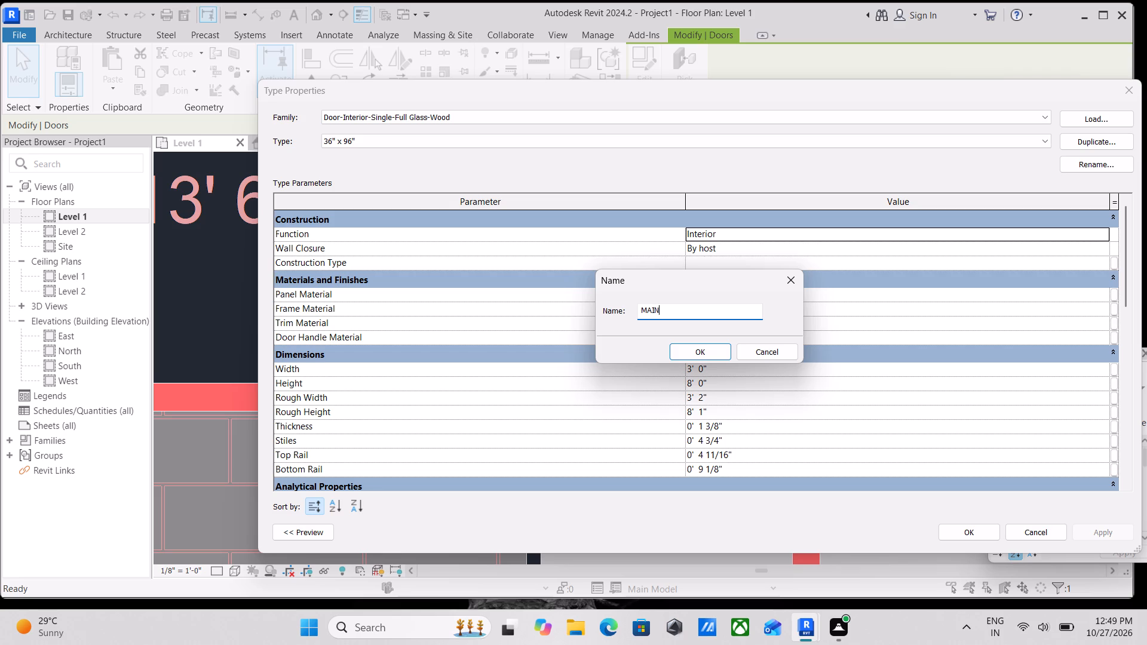
key("space")
type("GLASS")
key("space")
type("DO")
type("OR")
left_click(719, 347)
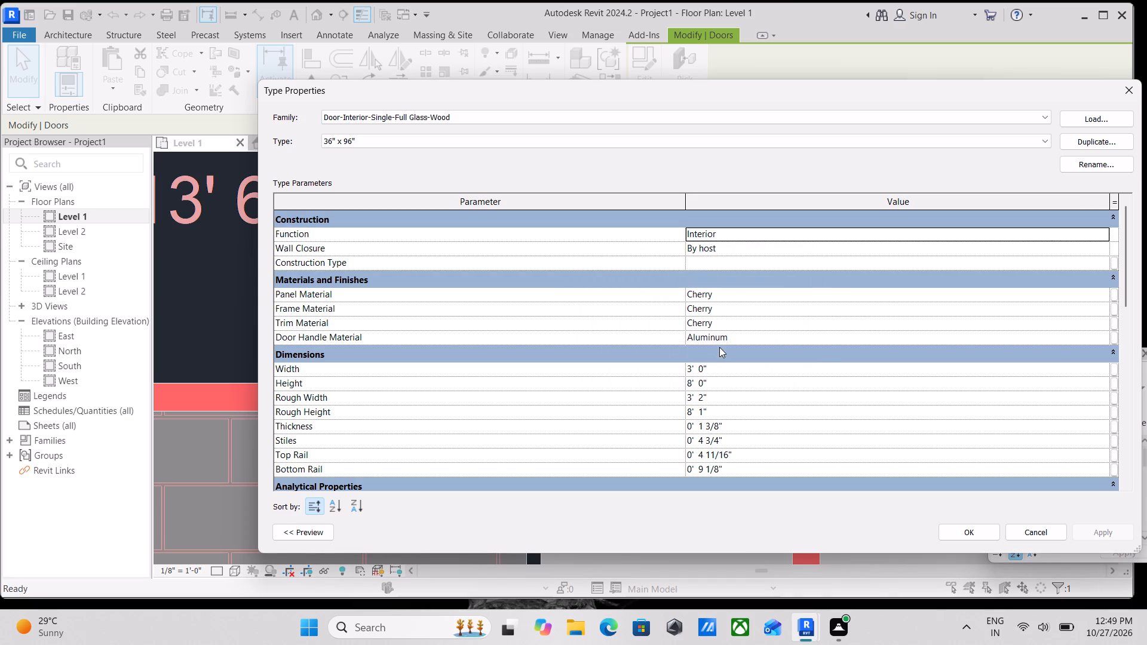
Set the MAIN GLASS DOOR type's height to 7' 0" and apply it to the foyer entrance door.
left_click(715, 386)
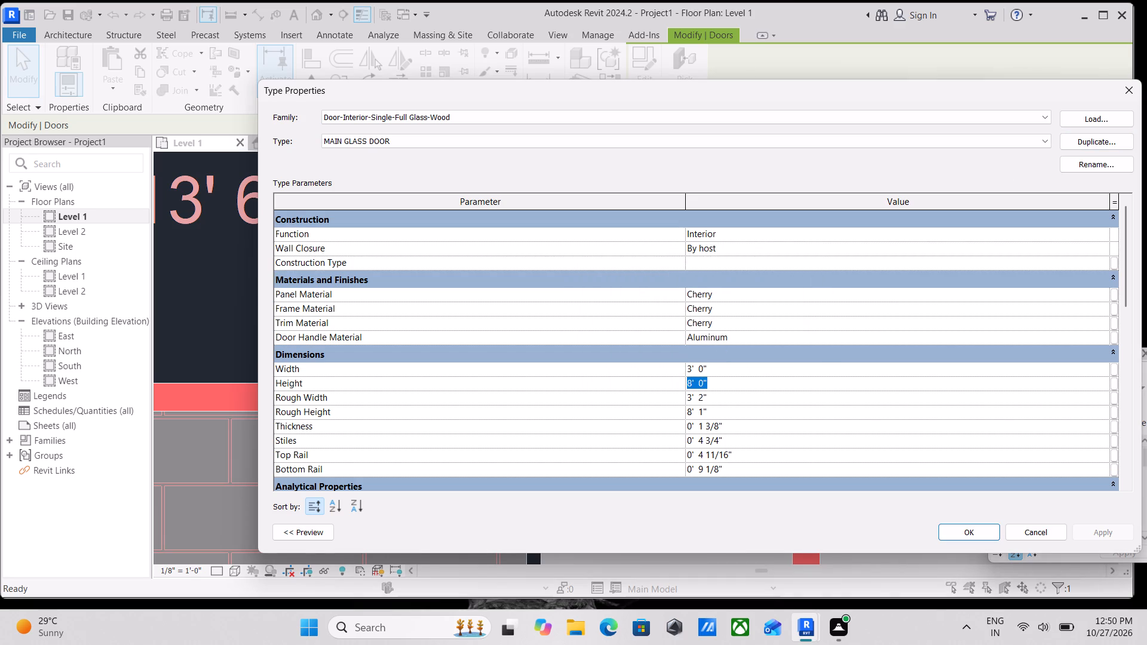
key("7")
key("apostrophe")
key("Return")
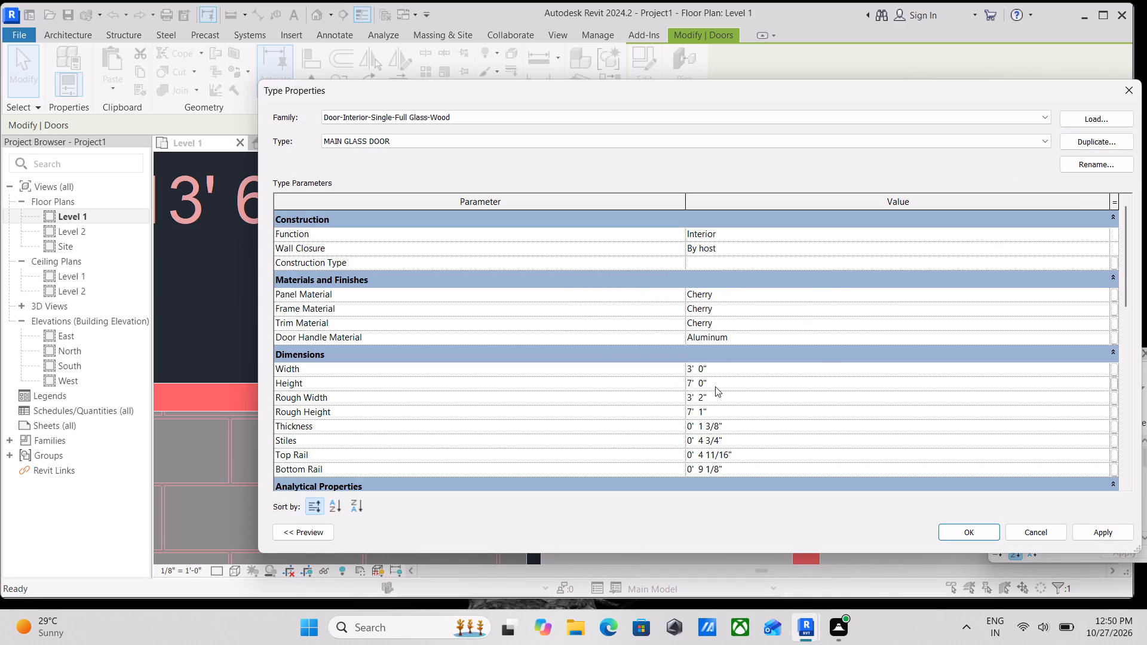
left_click(1104, 538)
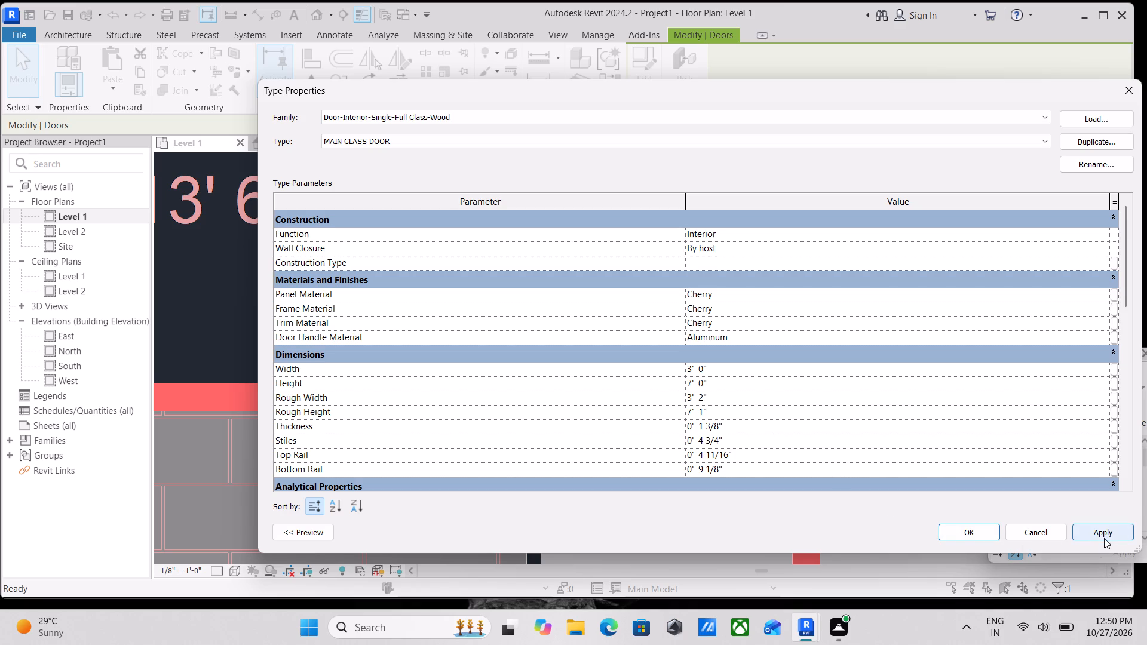
left_click(968, 532)
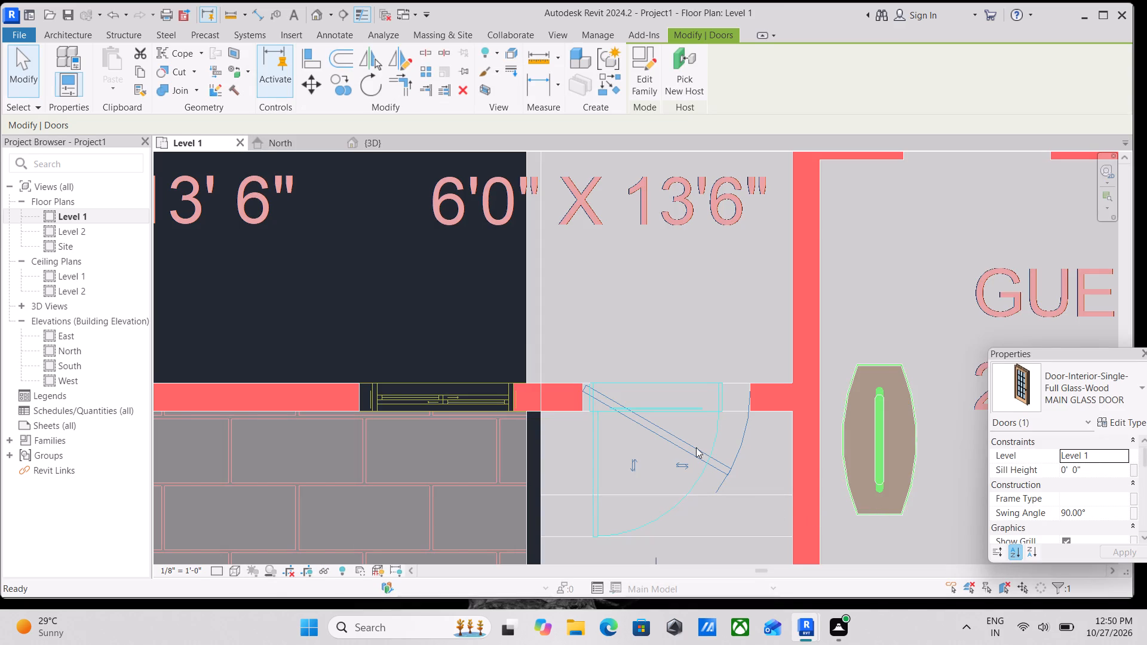
Examine the foyer entrance door's position and swing against the door symbol in the imported plan.
scroll(479, 417, "down", 3)
scroll(556, 398, "down", 2)
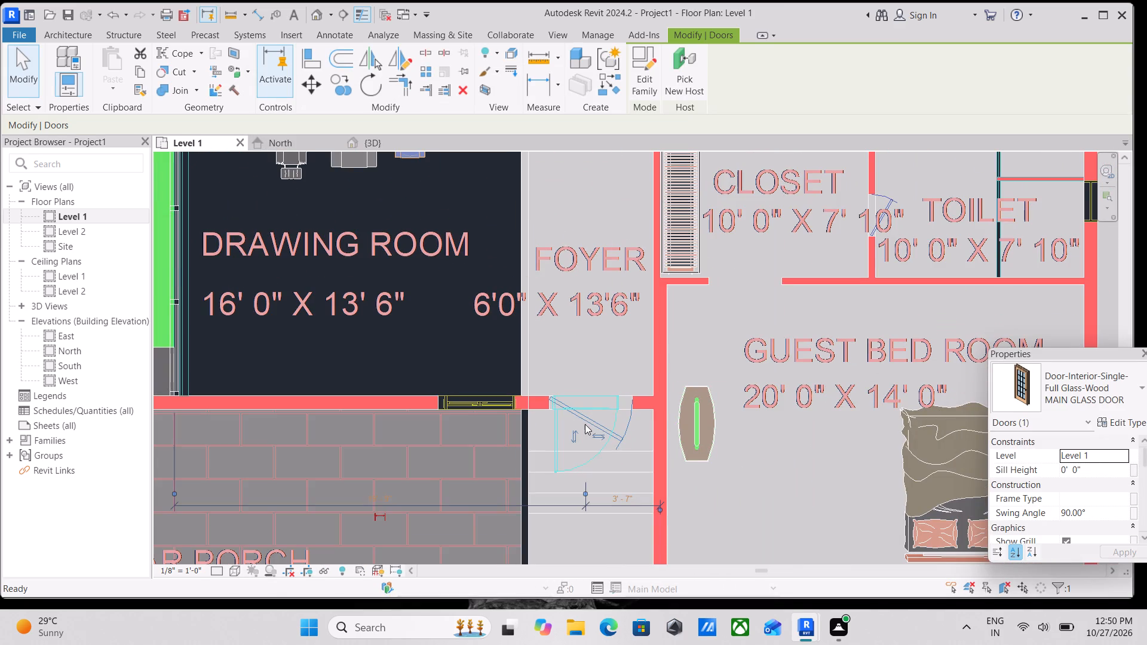
middle_click_drag(585, 424, 619, 481)
scroll(606, 481, "up", 3)
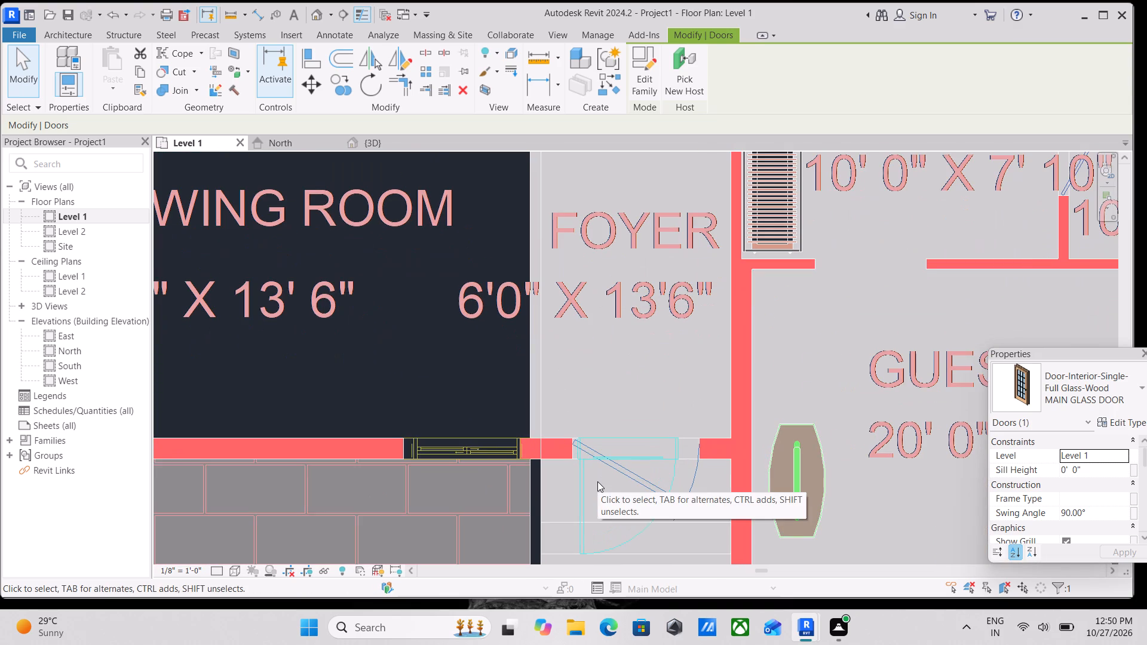
scroll(565, 491, "down", 1)
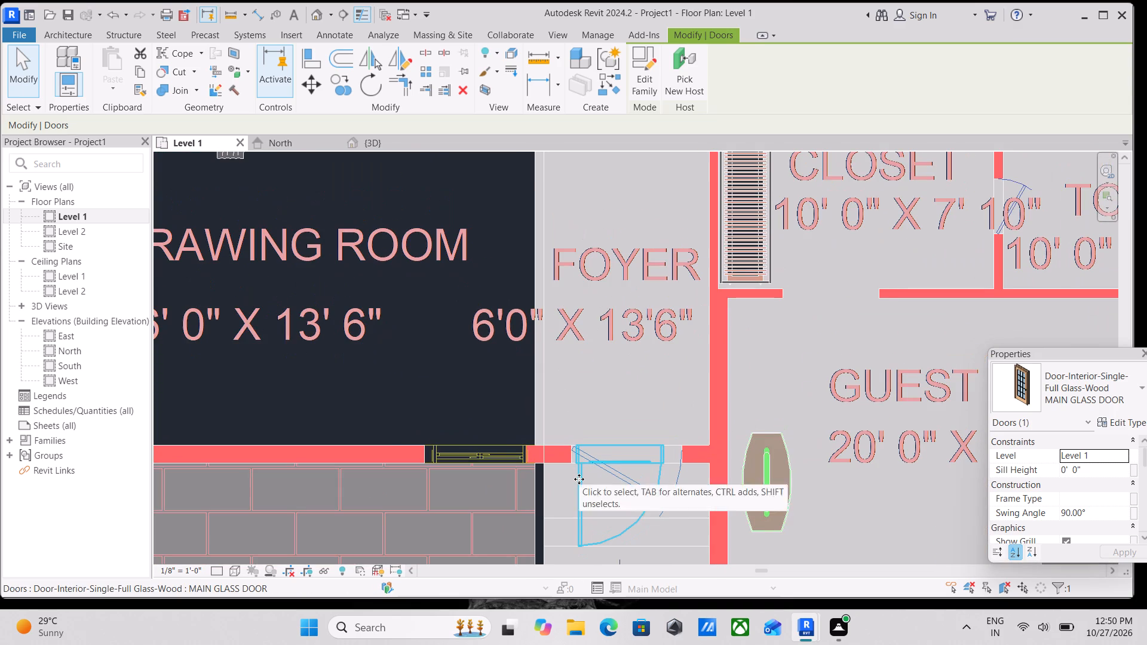
scroll(578, 492, "up", 2)
key("Escape")
key("Escape")
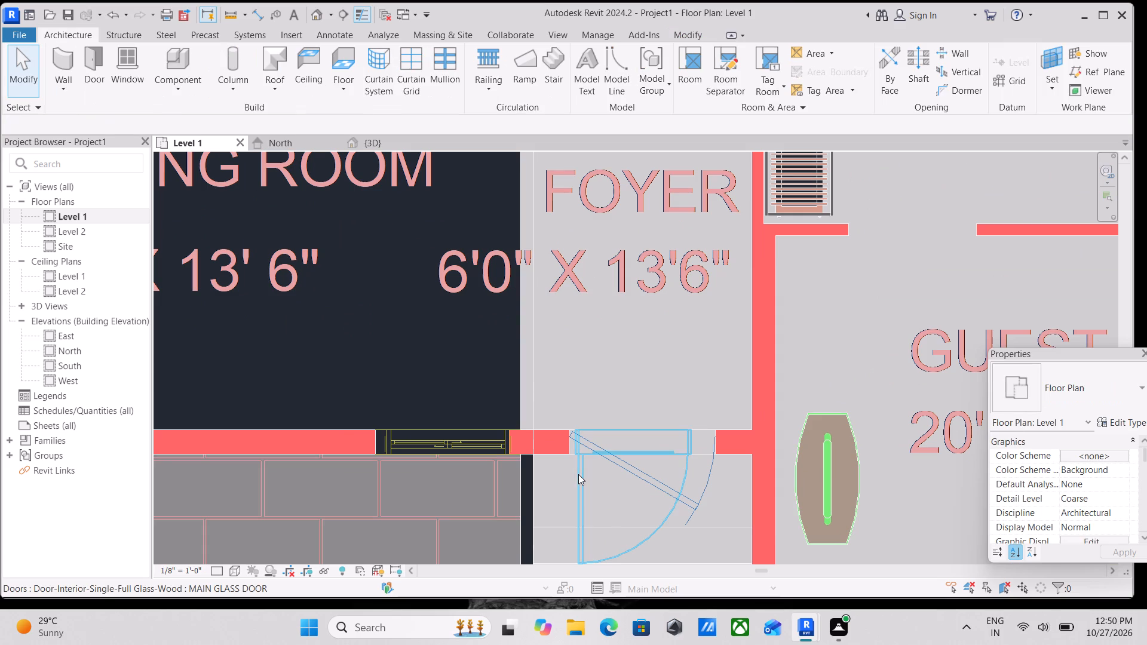
left_click(578, 474)
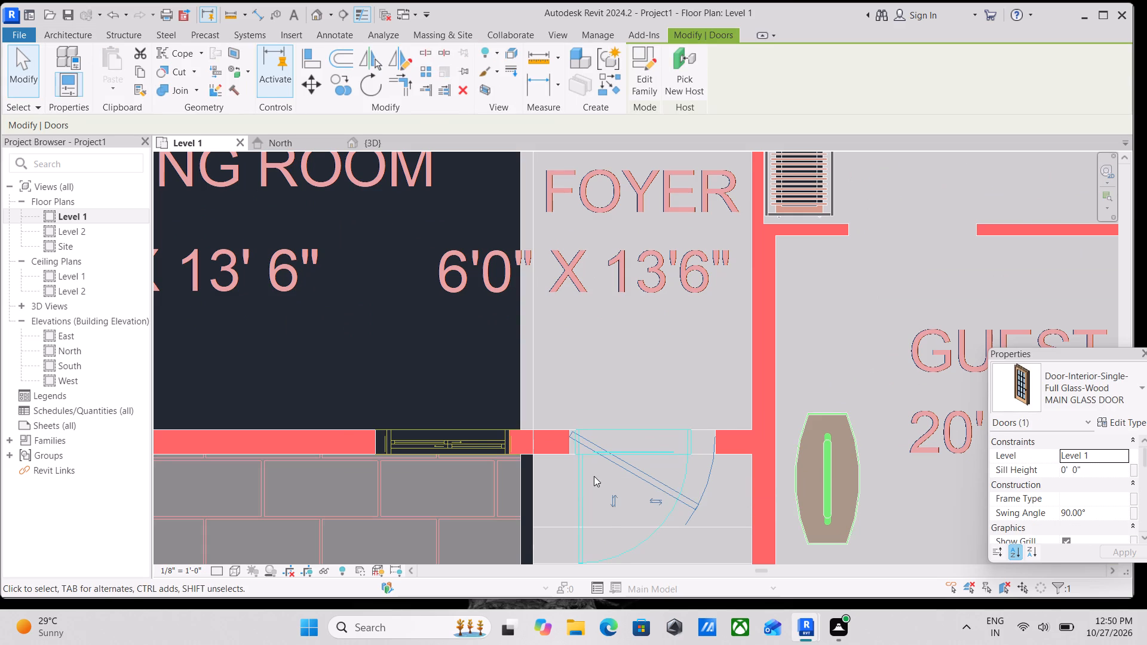
key("Escape")
scroll(590, 476, "down", 1)
scroll(577, 426, "down", 2)
middle_click_drag(577, 426, 585, 511)
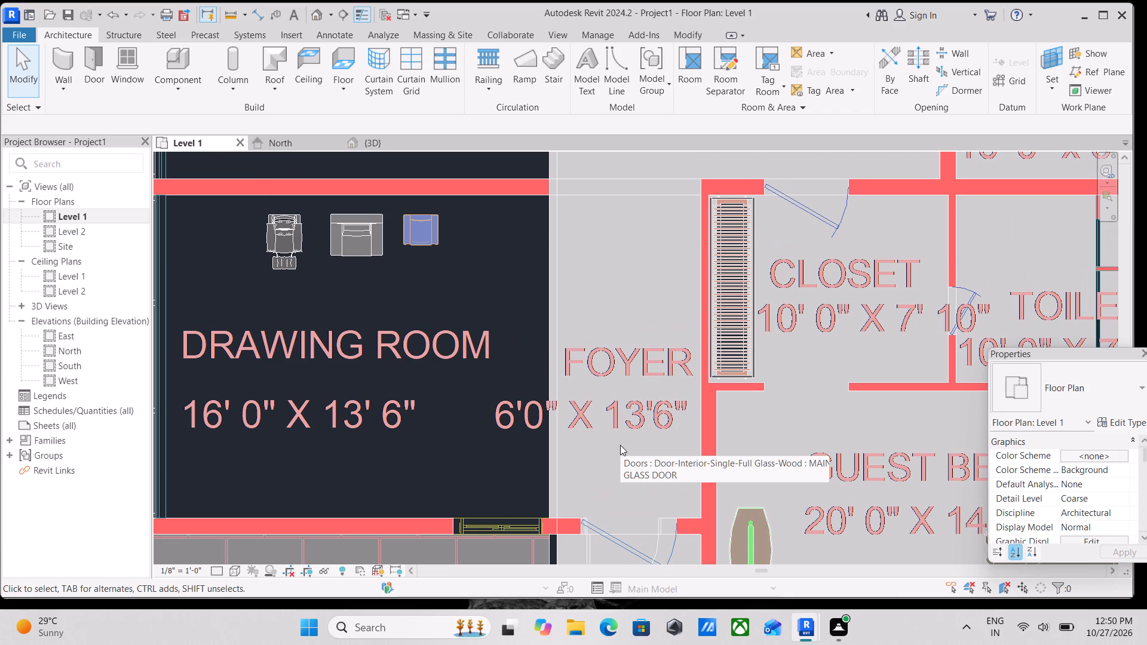
Load the residential family Door-Interior-Single-1_Panel-Wood with its 36" x 80" type for door placement.
type("DR")
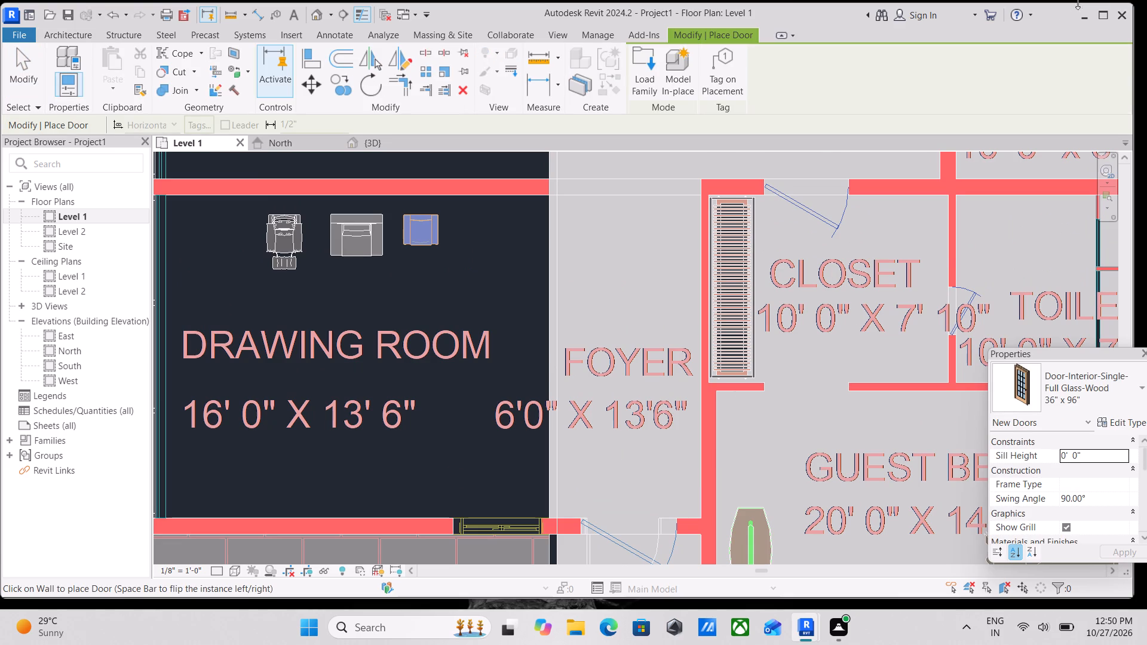
left_click(652, 79)
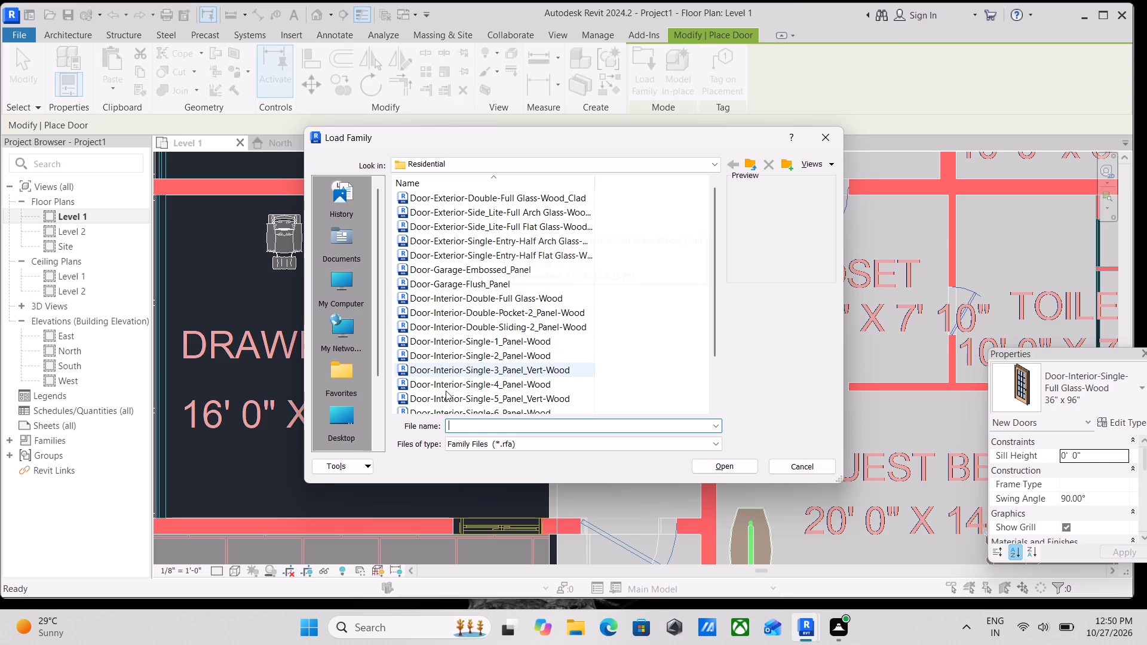
left_click(476, 288)
left_click(468, 250)
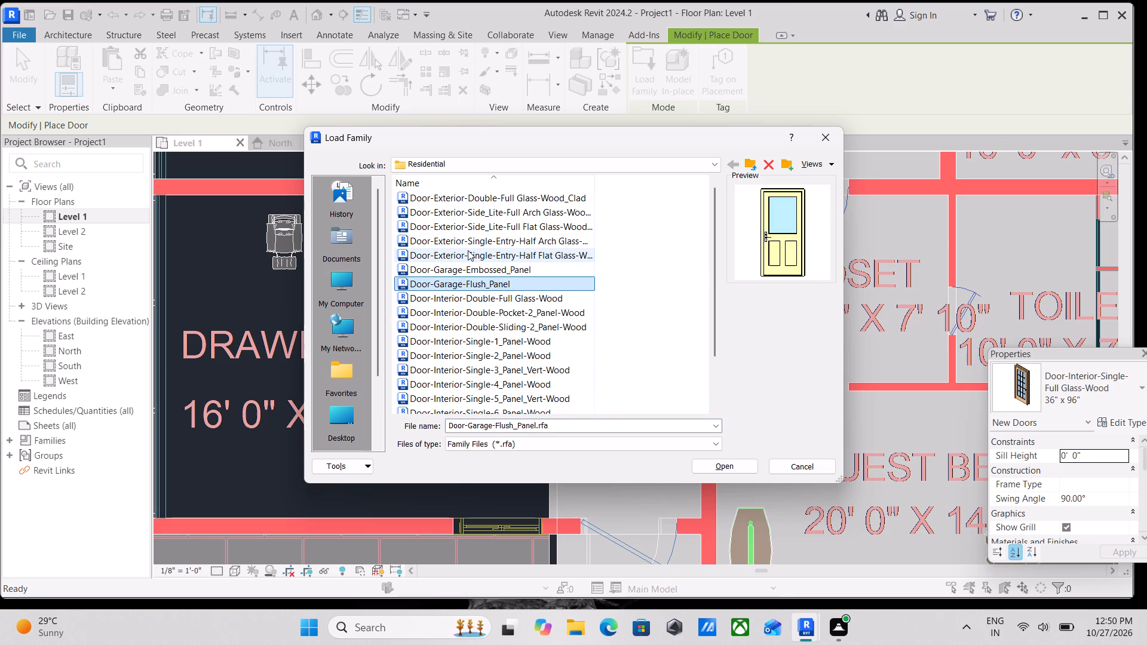
left_click(464, 232)
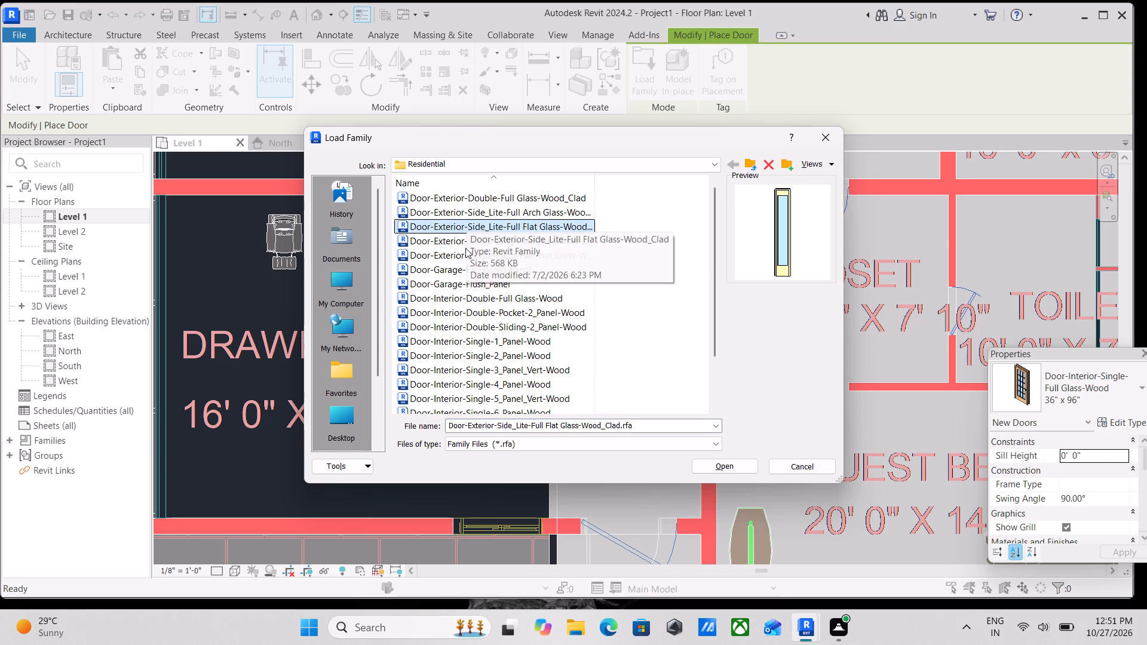
left_click(465, 247)
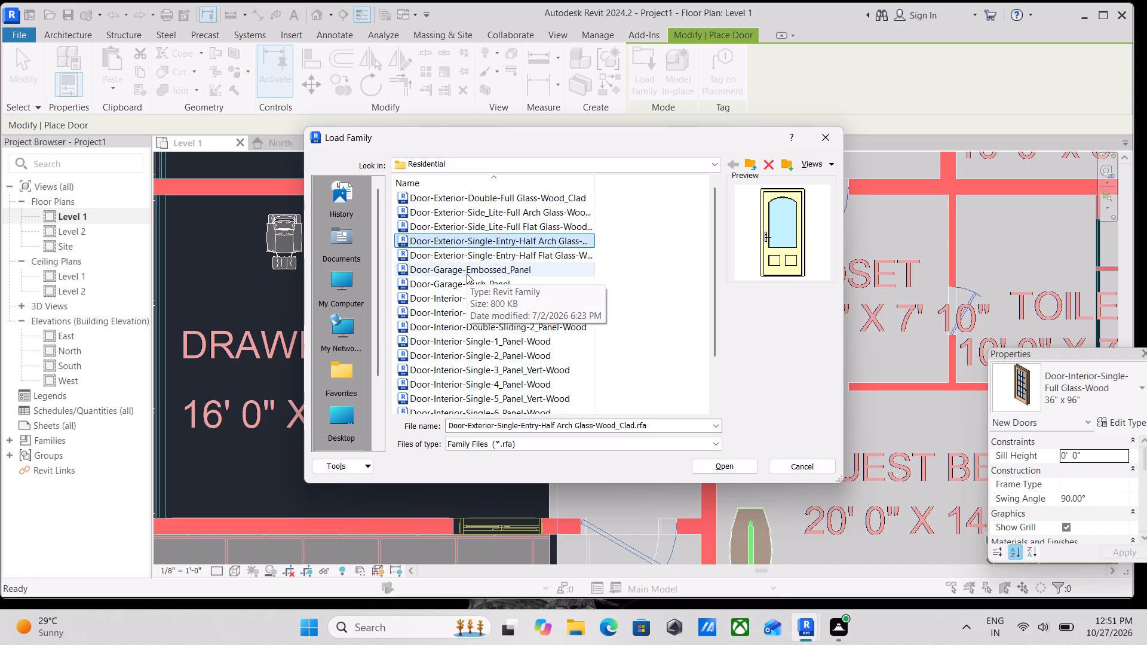
left_click(467, 274)
left_click(467, 291)
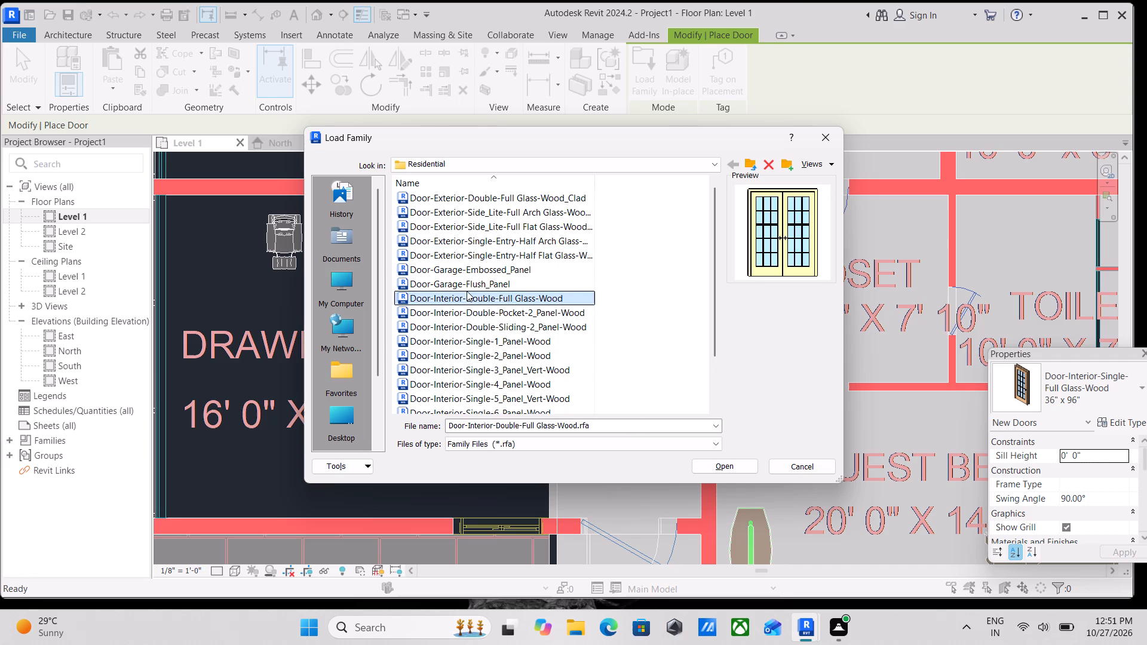
left_click(462, 336)
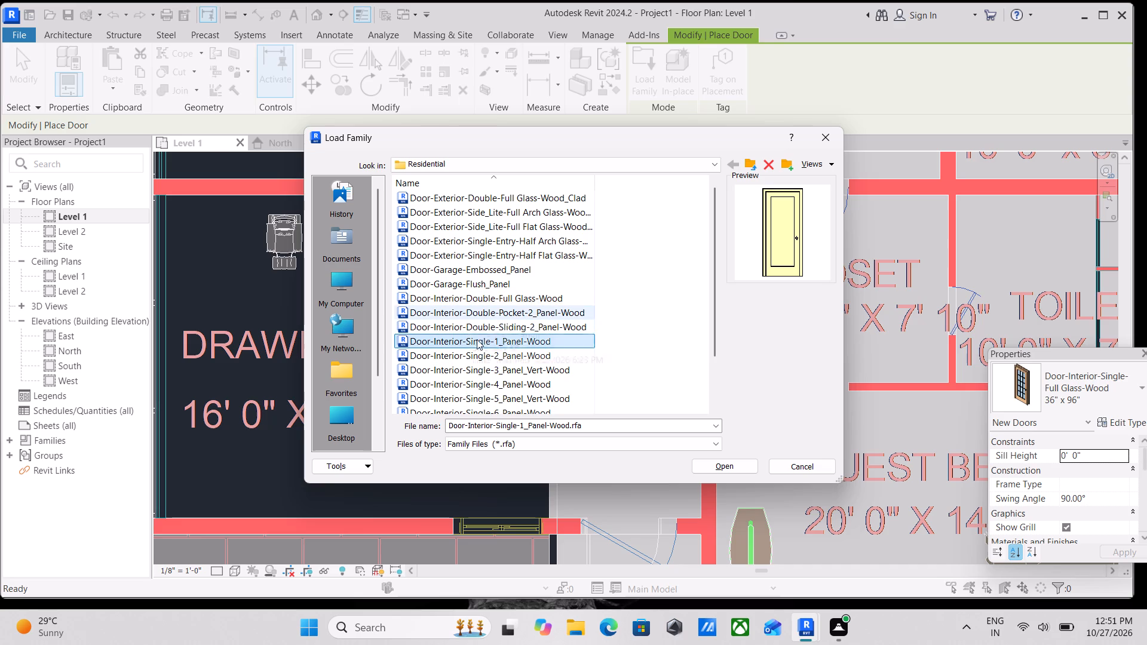
left_click(737, 468)
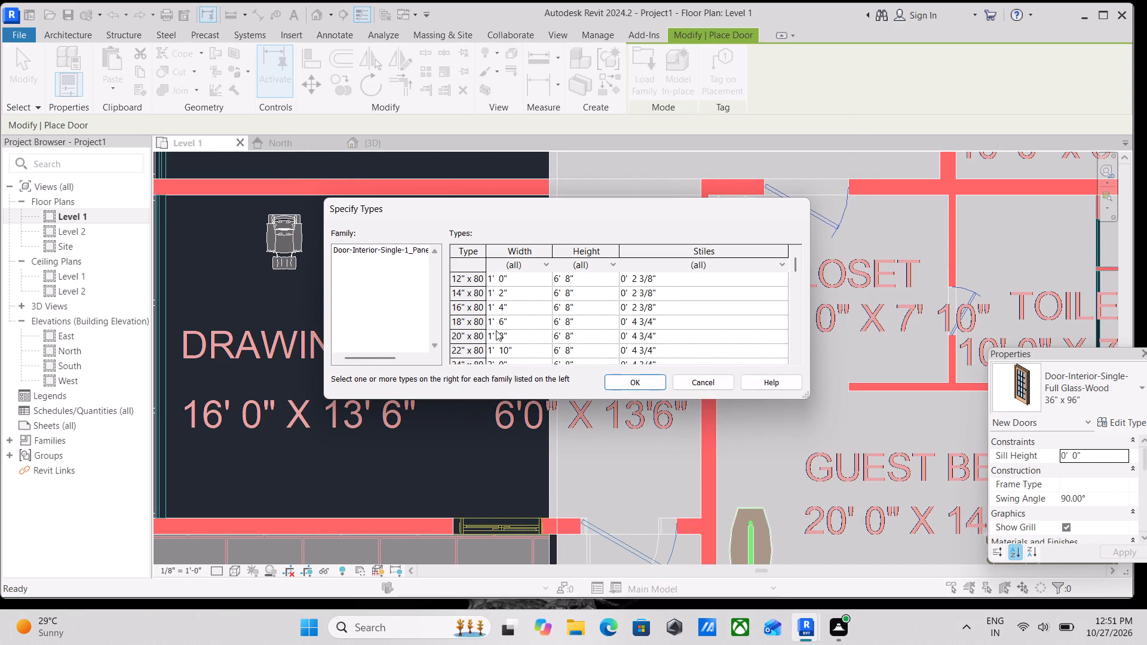
scroll(496, 330, "down", 3)
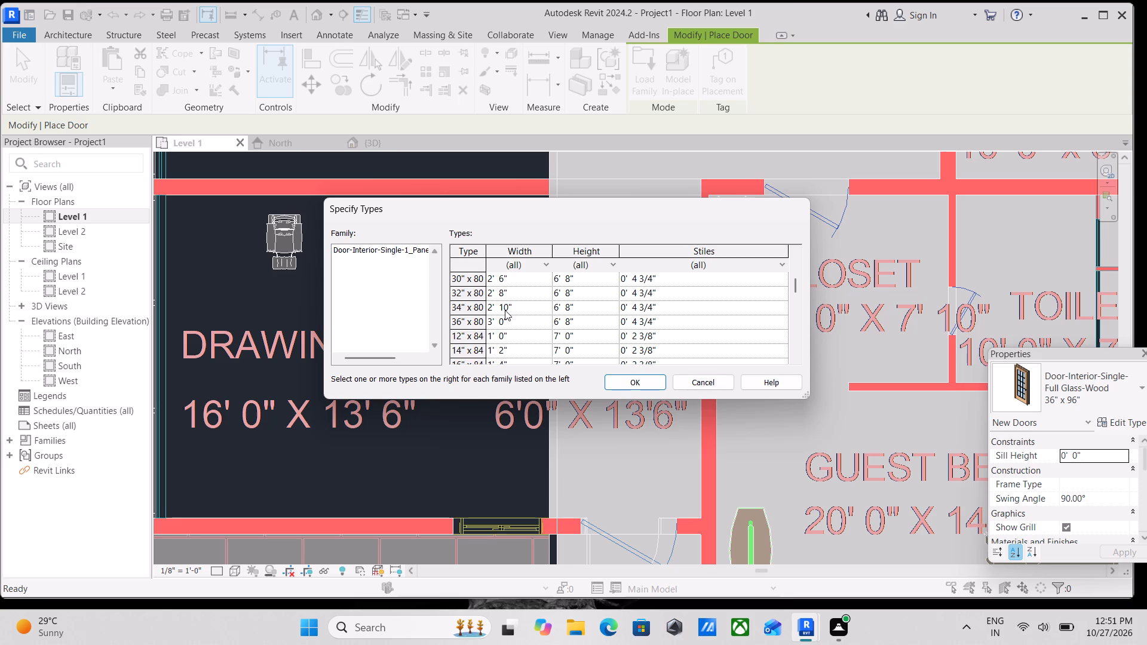
left_click(495, 321)
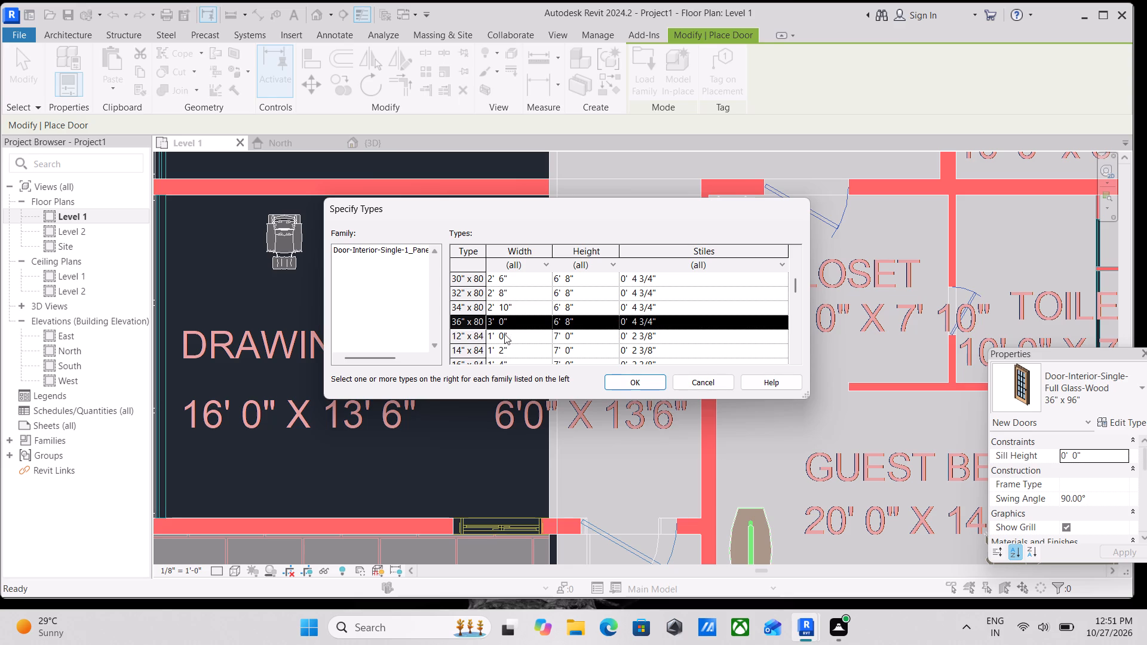
left_click(639, 388)
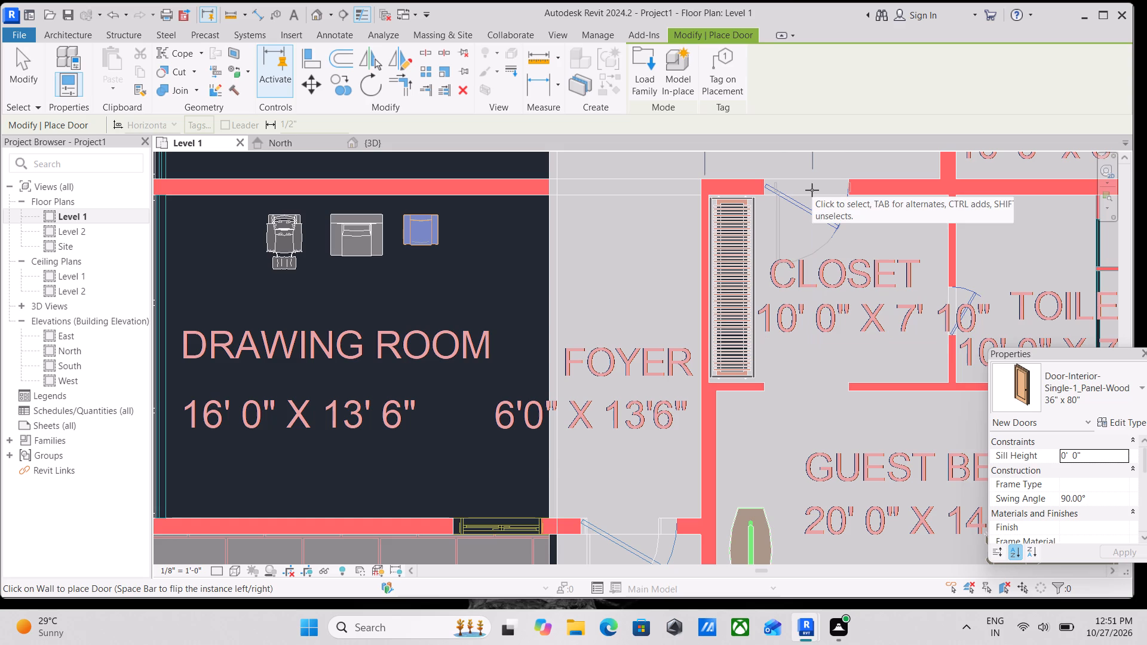
Place the 36" x 80" single-panel wood door in the closet's opening to the living lounge, flipping its hinge side.
key("space")
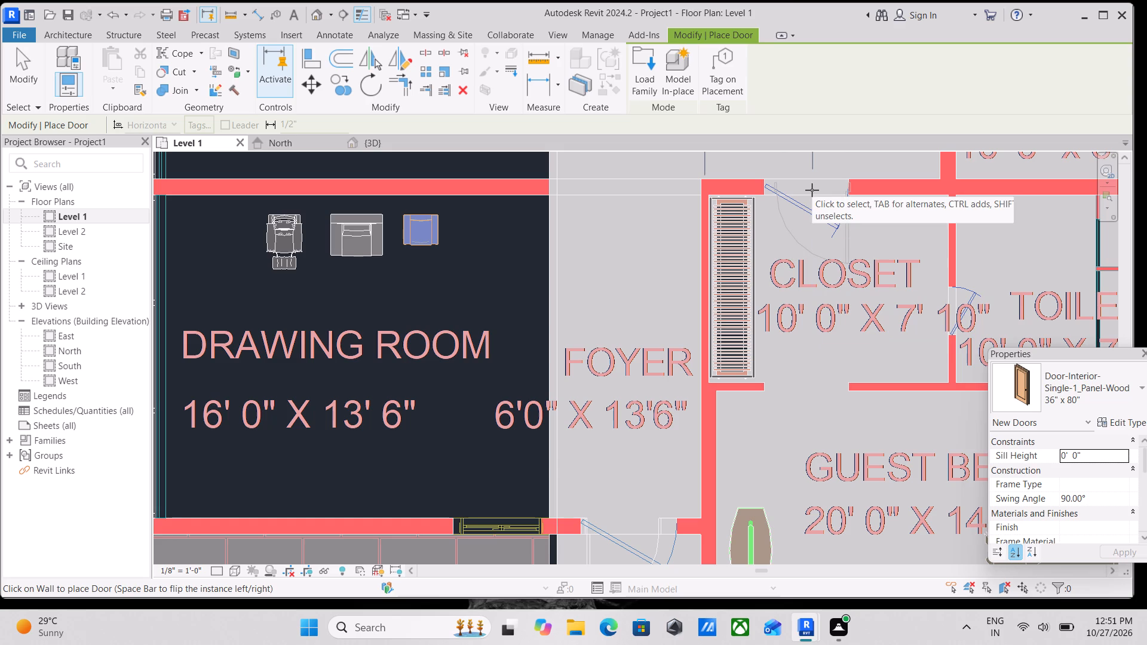
left_click(811, 190)
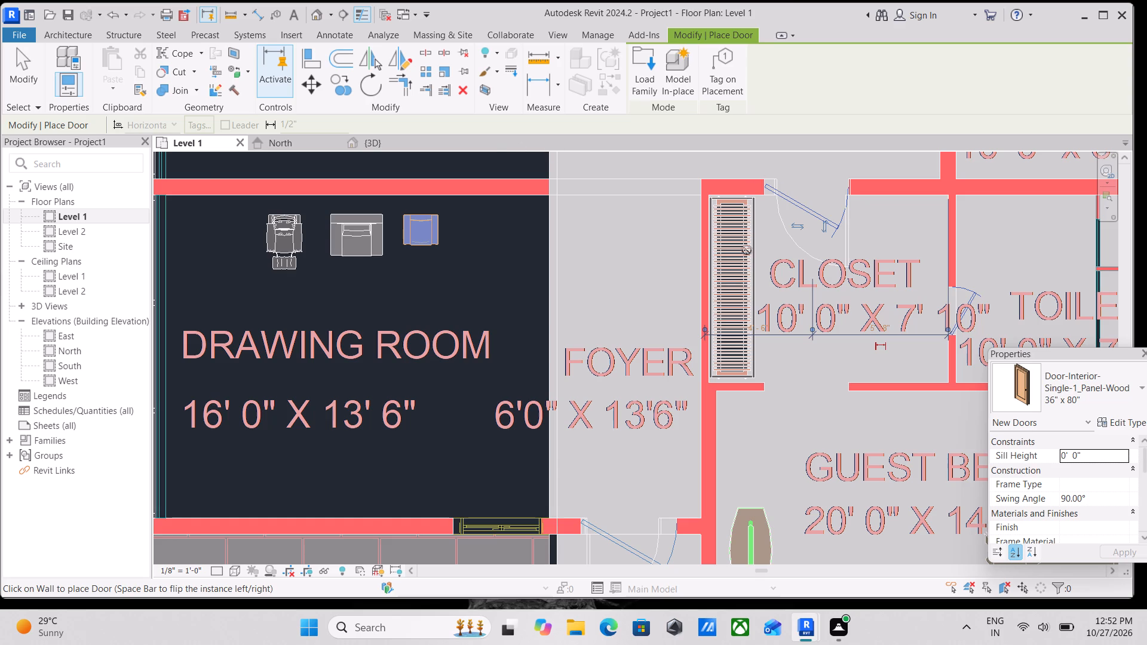
Examine the Level 1 plan's door symbols and openings around the kitchen, stores, lift, powder room, maid rooms, closet and toilets.
scroll(763, 218, "down", 1)
middle_click_drag(759, 223, 441, 413)
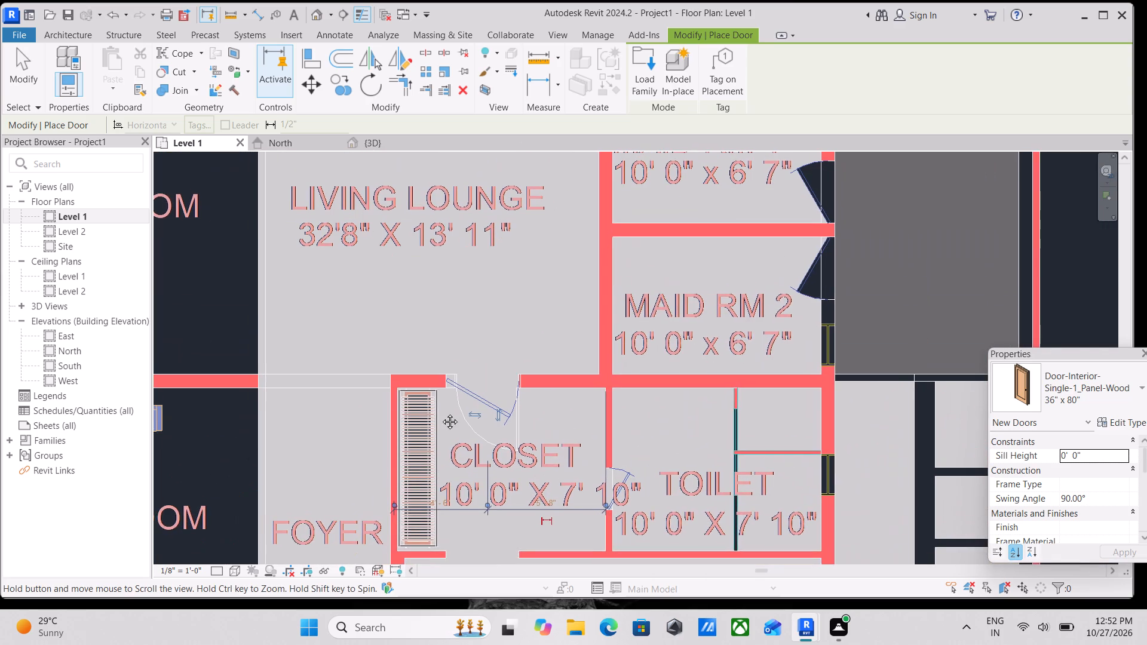
middle_click_drag(441, 413, 510, 502)
middle_click_drag(560, 329, 554, 477)
scroll(549, 398, "down", 1)
middle_click_drag(549, 398, 607, 490)
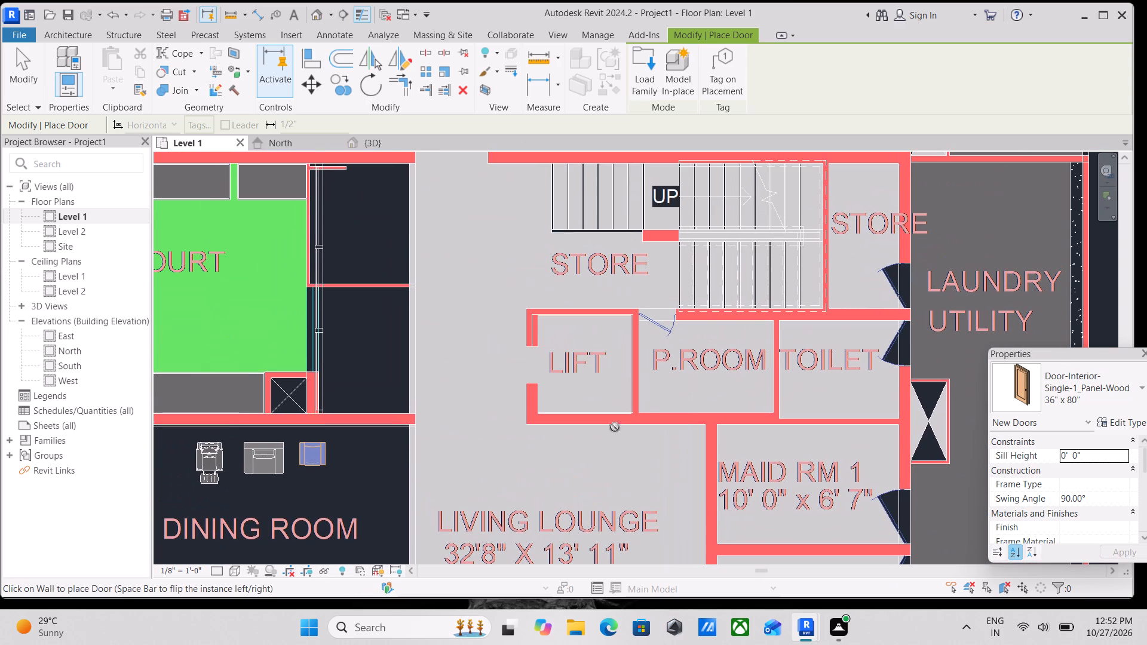
middle_click_drag(467, 356, 735, 370)
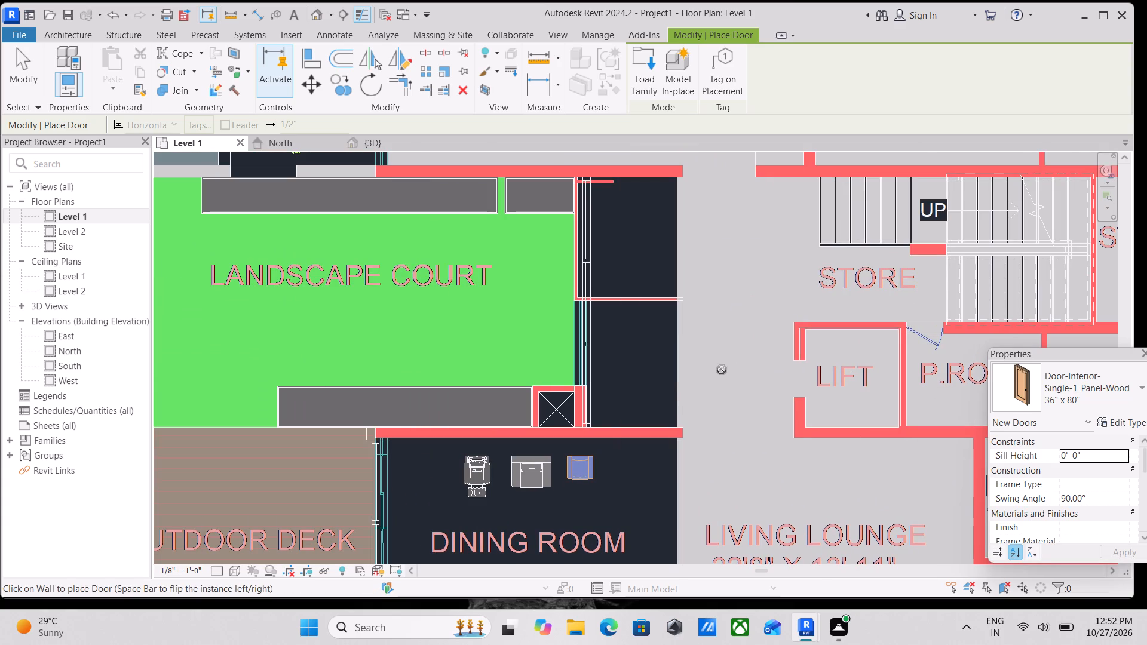
middle_click_drag(641, 336, 640, 346)
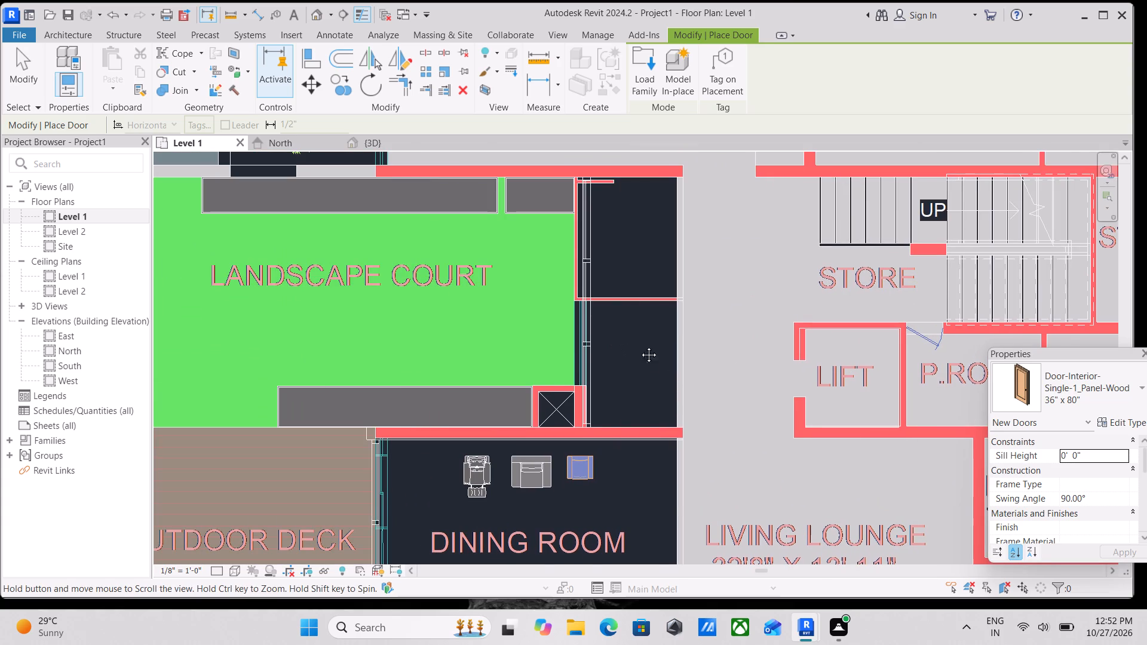
middle_click_drag(640, 346, 651, 491)
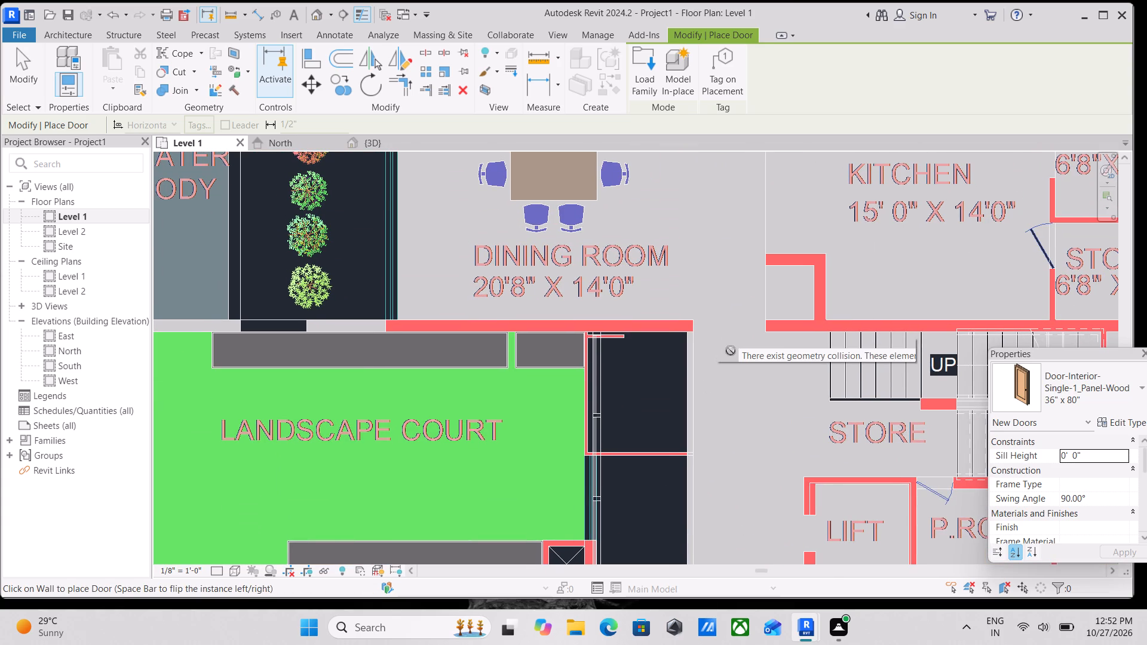
scroll(728, 337, "down", 1)
middle_click_drag(727, 316, 751, 419)
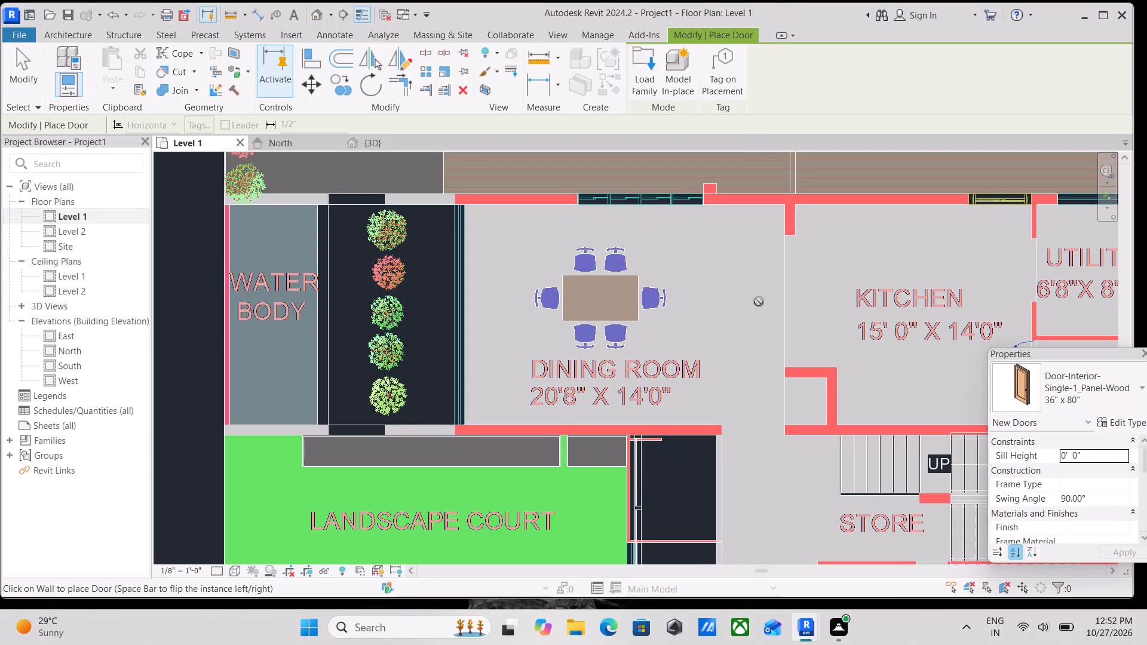
scroll(766, 300, "down", 1)
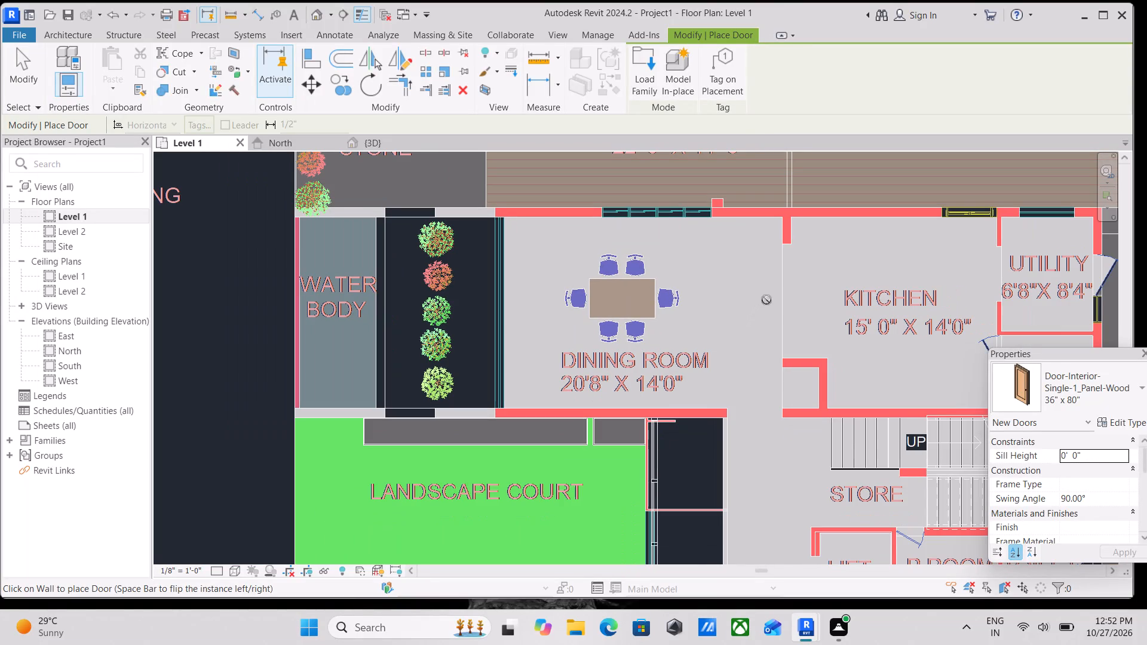
middle_click_drag(805, 306, 713, 285)
scroll(785, 324, "down", 2)
middle_click_drag(786, 338, 783, 326)
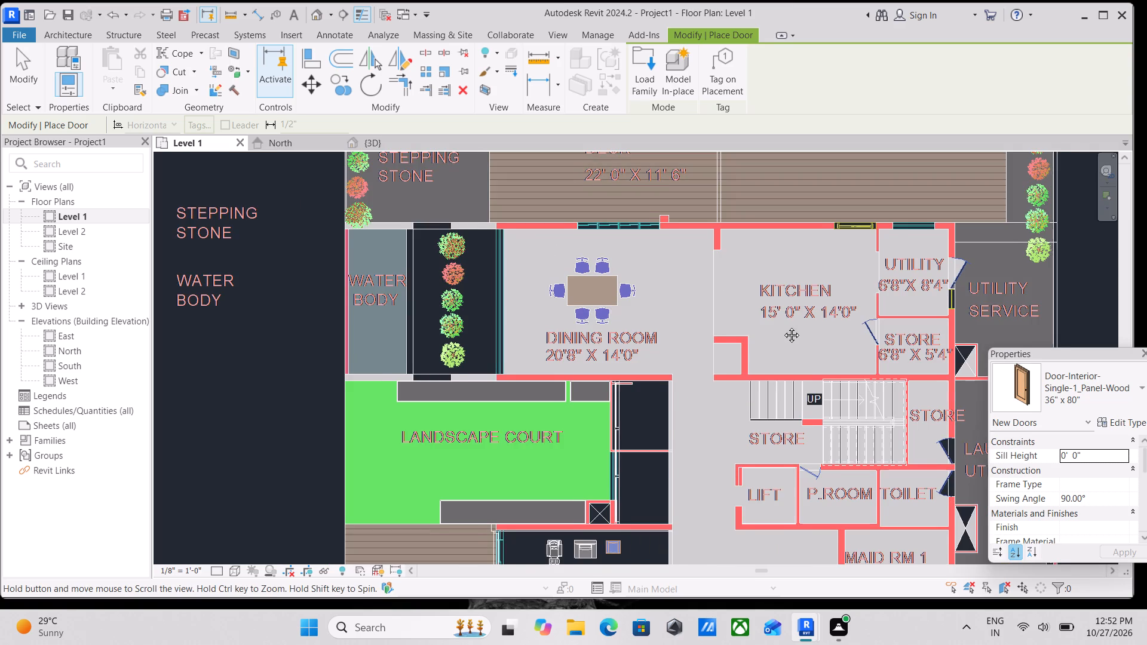
middle_click_drag(783, 326, 777, 293)
middle_click_drag(789, 462, 802, 235)
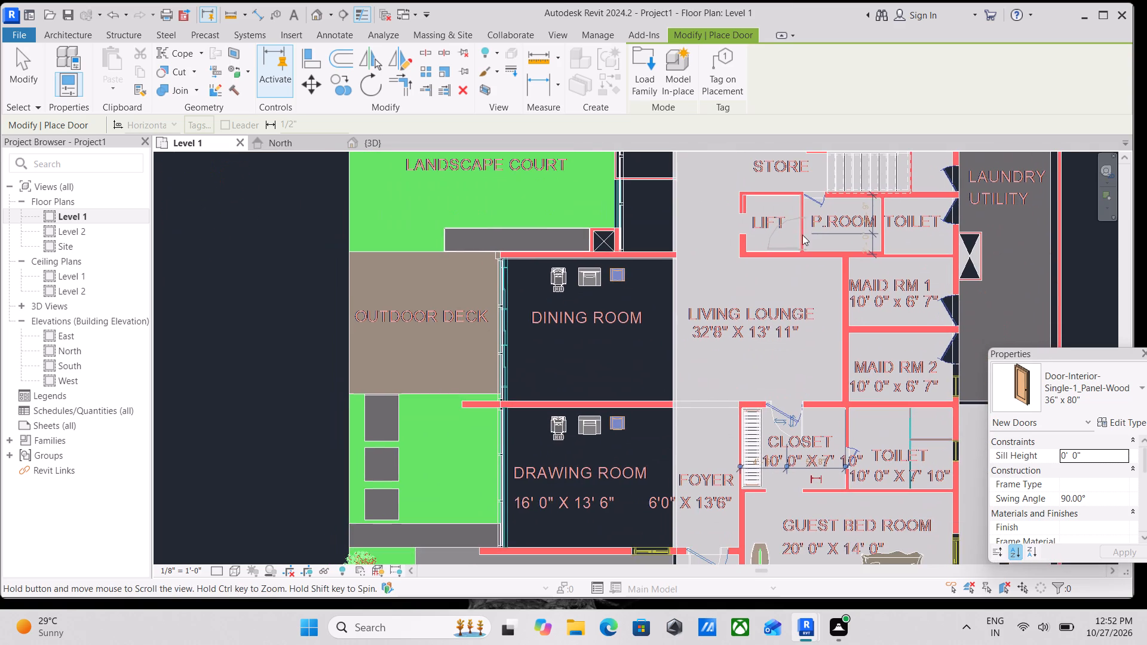
middle_click_drag(818, 398, 823, 234)
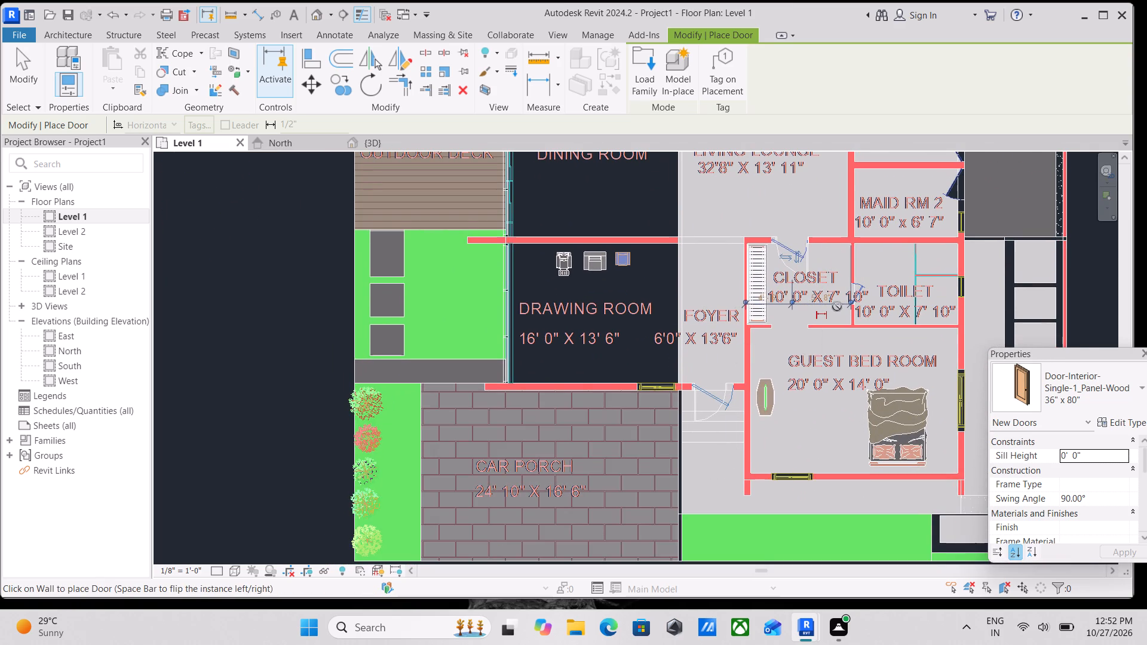
scroll(833, 317, "up", 4)
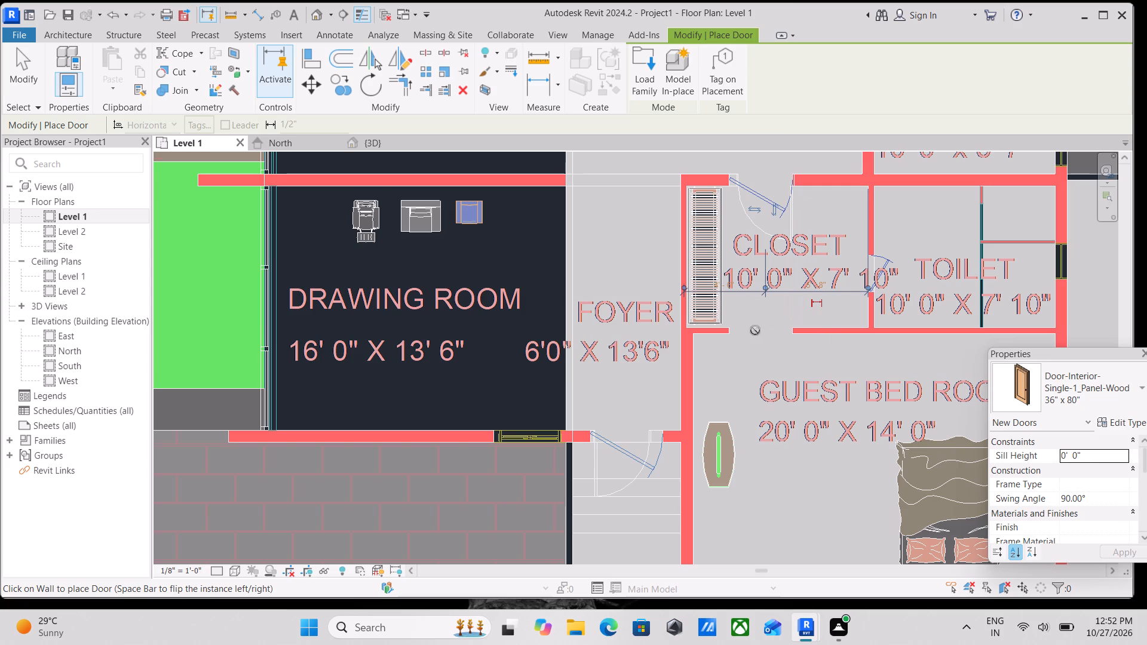
middle_click_drag(860, 305, 826, 365)
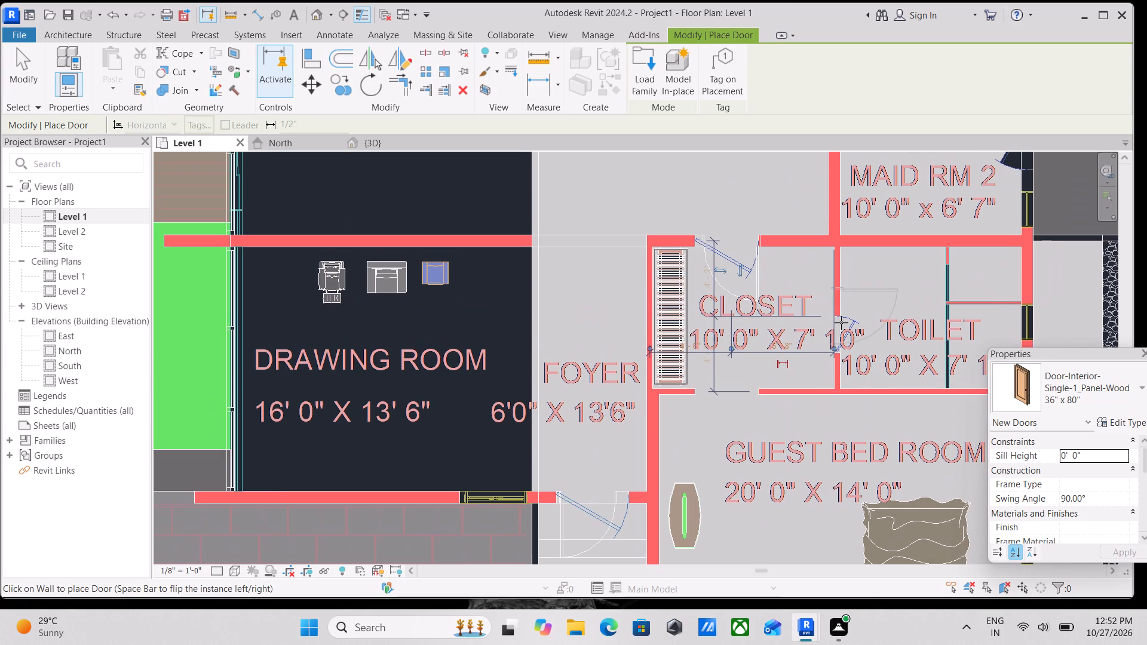
middle_click_drag(893, 284, 842, 460)
middle_click_drag(854, 303, 839, 433)
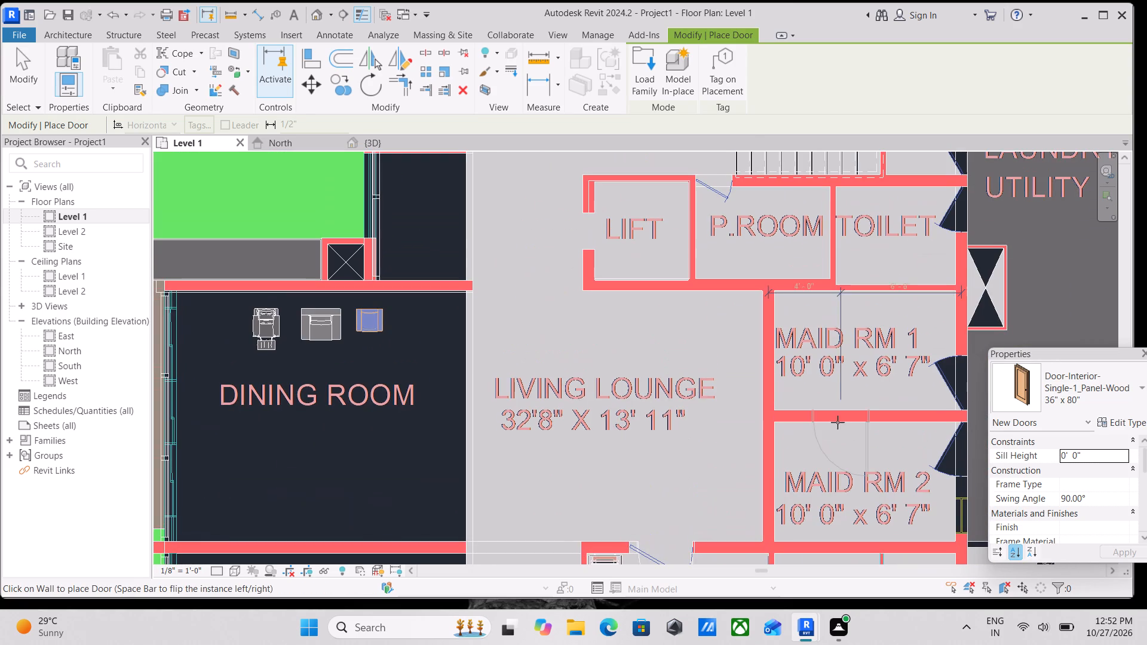
Duplicate the 36" x 80" single-panel wood door type under the name SECONDARY DOOR 2' X 7'.
left_click(1113, 402)
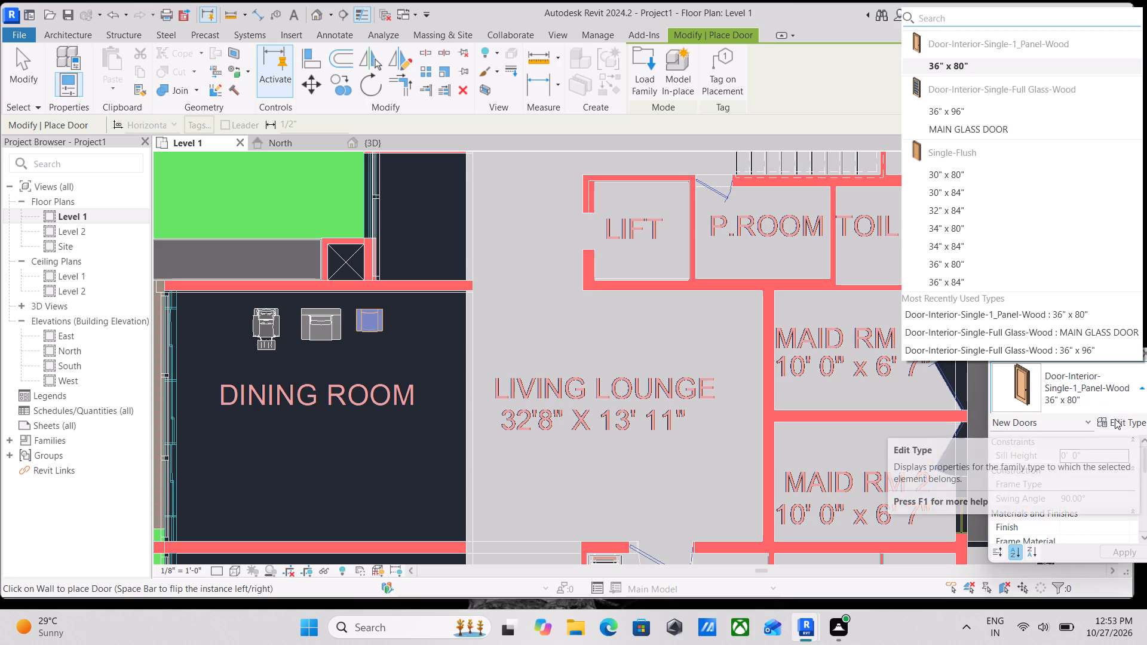
left_click(1115, 419)
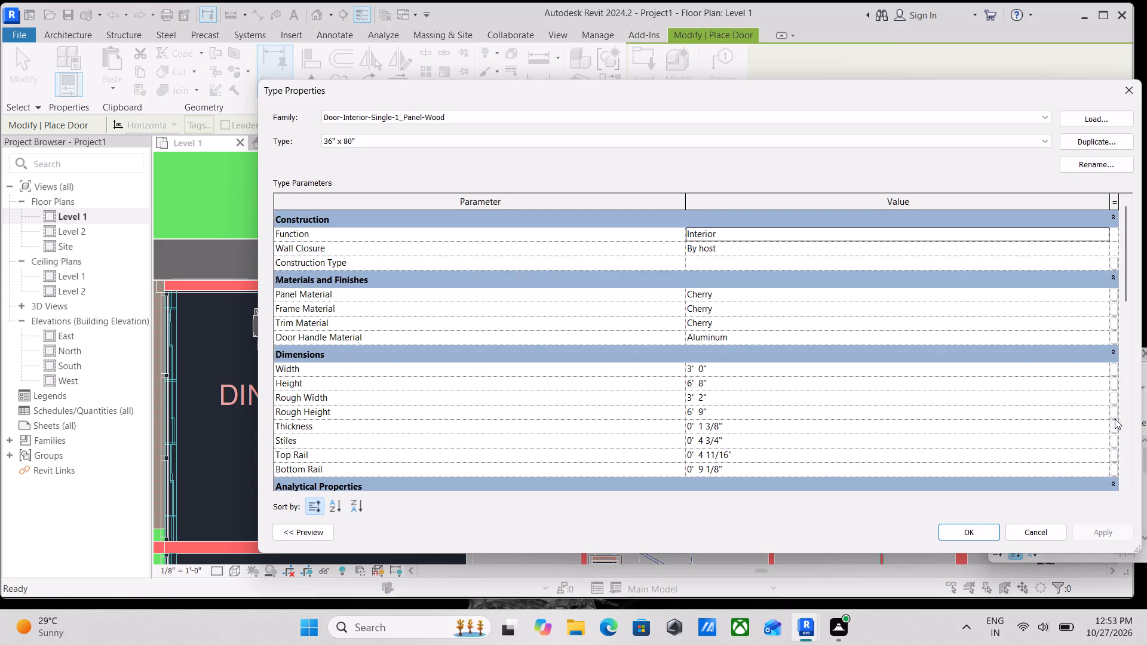
left_click(1065, 136)
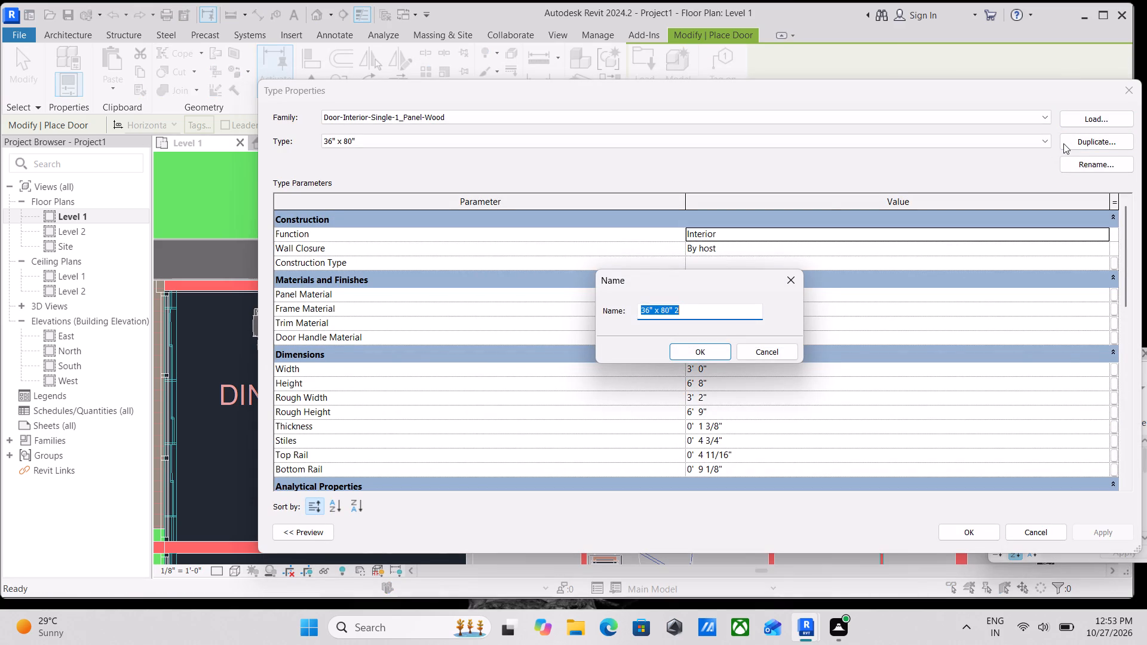
type("SECO")
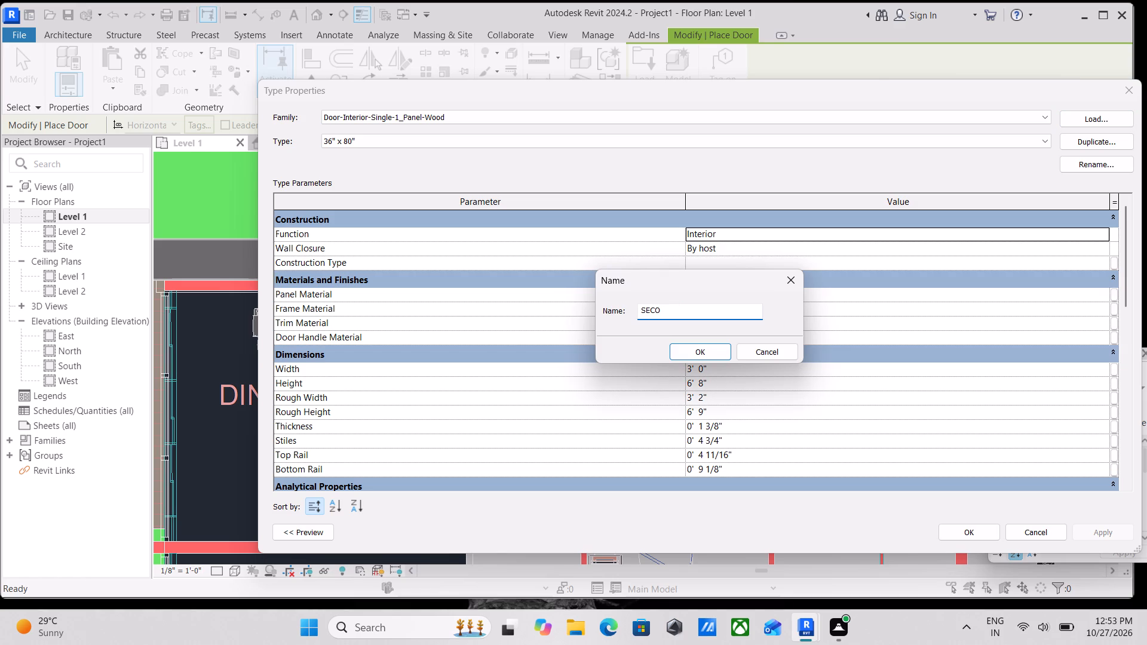
type("NS")
key("BackSpace")
type("DARY")
key("space")
key("g")
key("BackSpace")
type("DOOR")
key("space")
type("2'")
key("space")
type("X")
key("space")
key("7")
key("apostrophe")
left_click(683, 349)
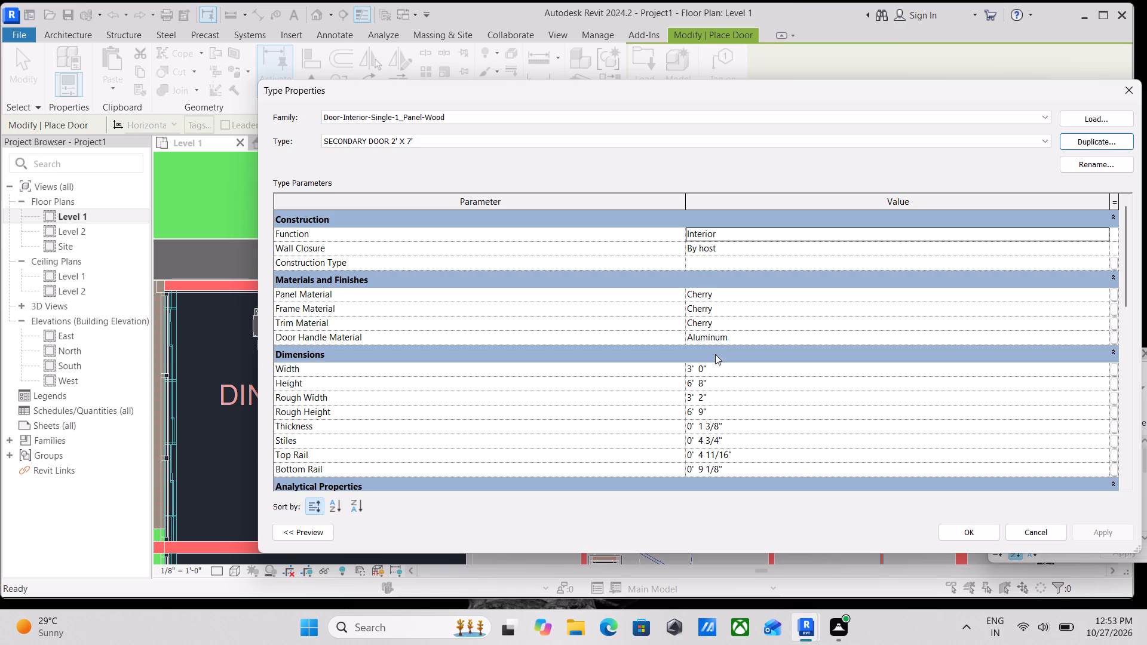
Set the SECONDARY DOOR 2' X 7' type's width to 2' and height to 7'.
left_click(714, 368)
left_click_drag(714, 368, 667, 369)
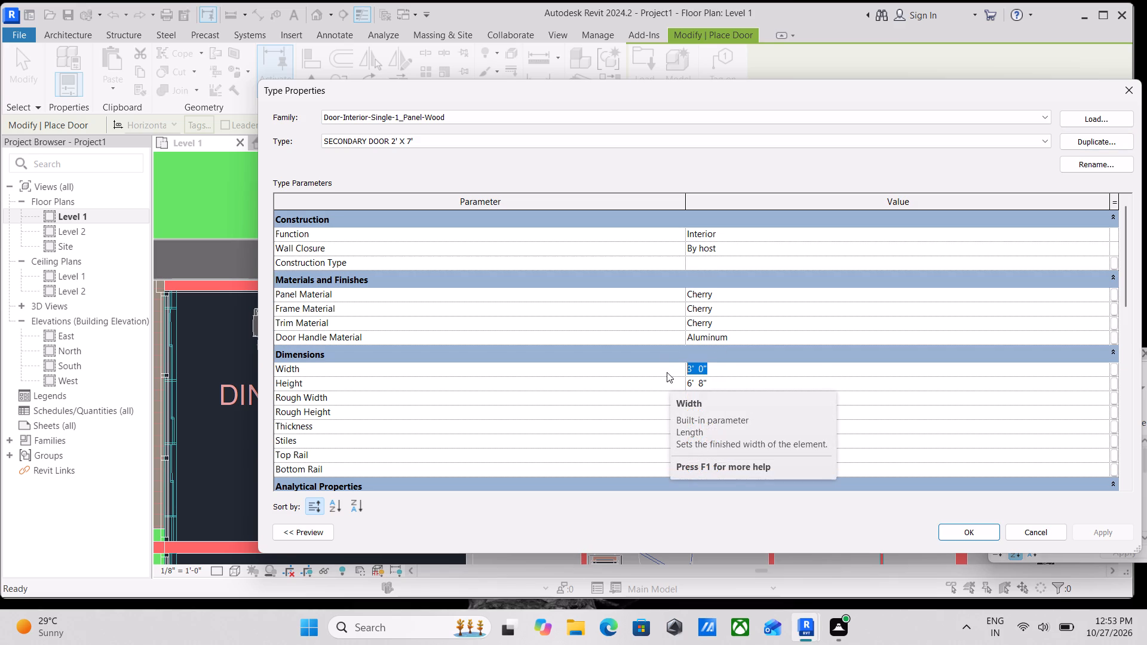
key("2")
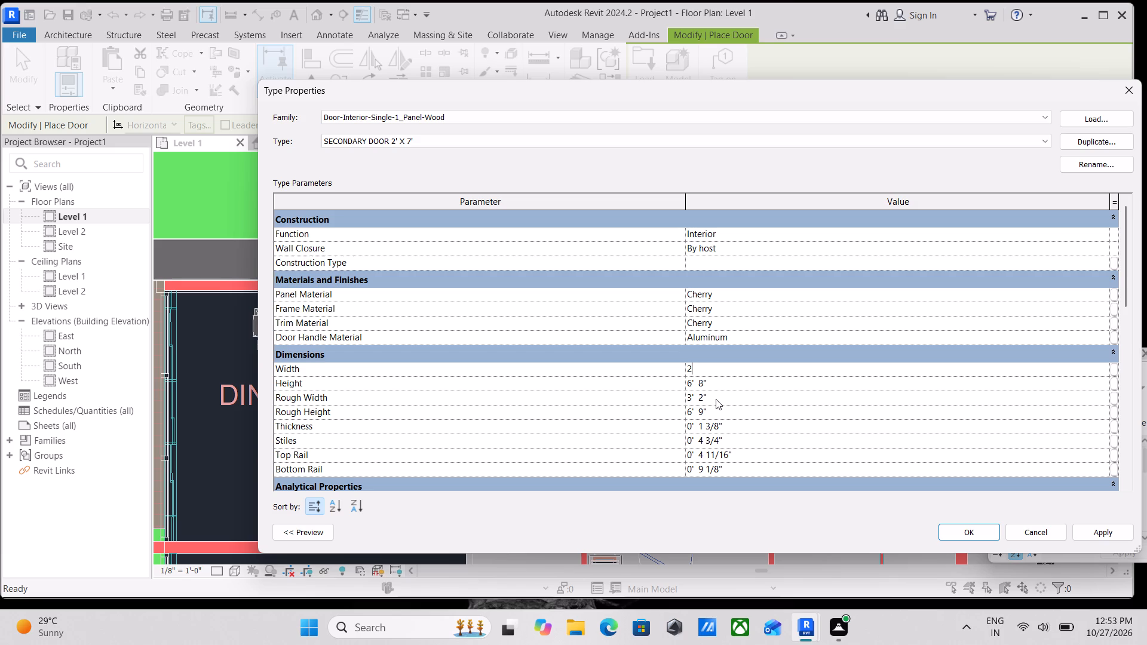
key("apostrophe")
left_click(711, 383)
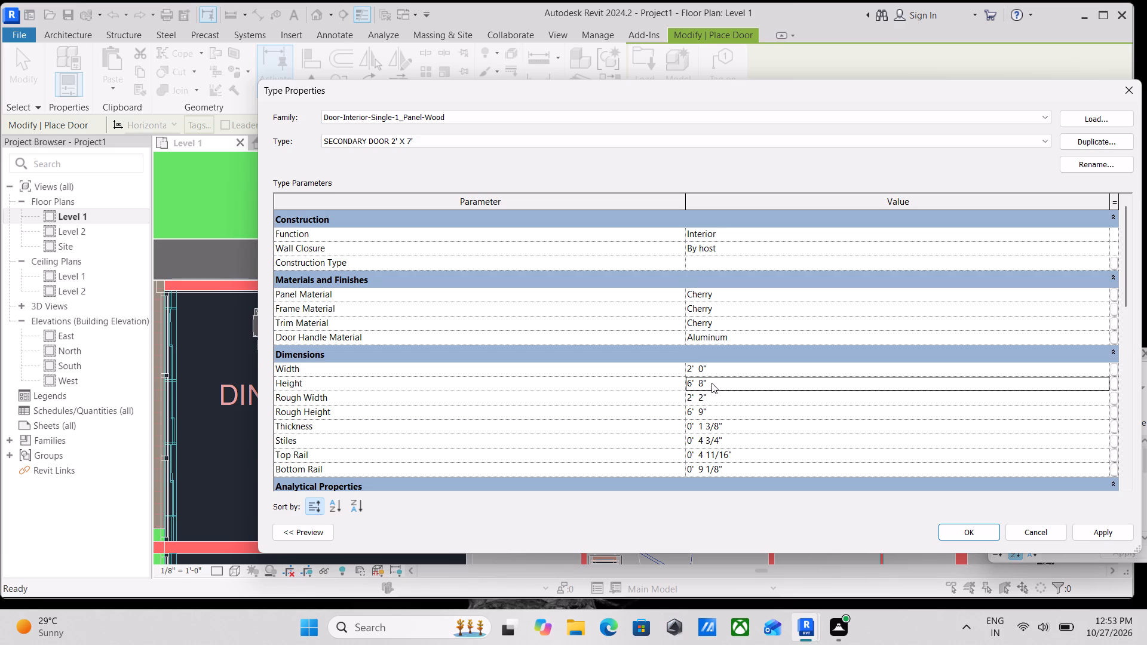
left_click_drag(711, 383, 673, 385)
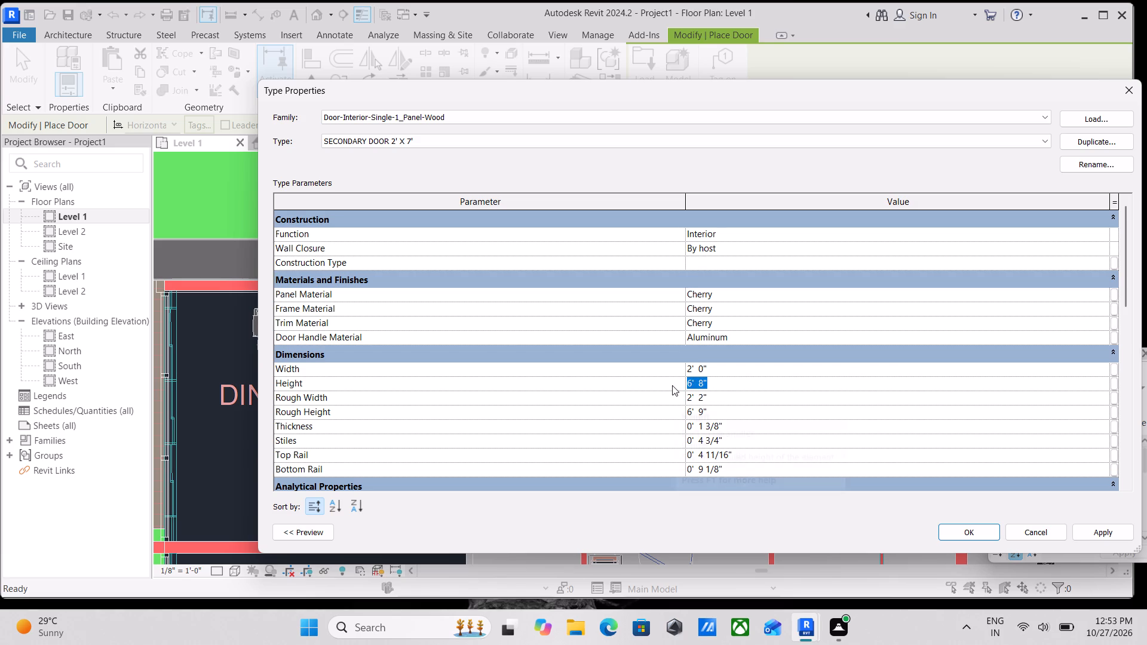
type("7'")
left_click(1085, 526)
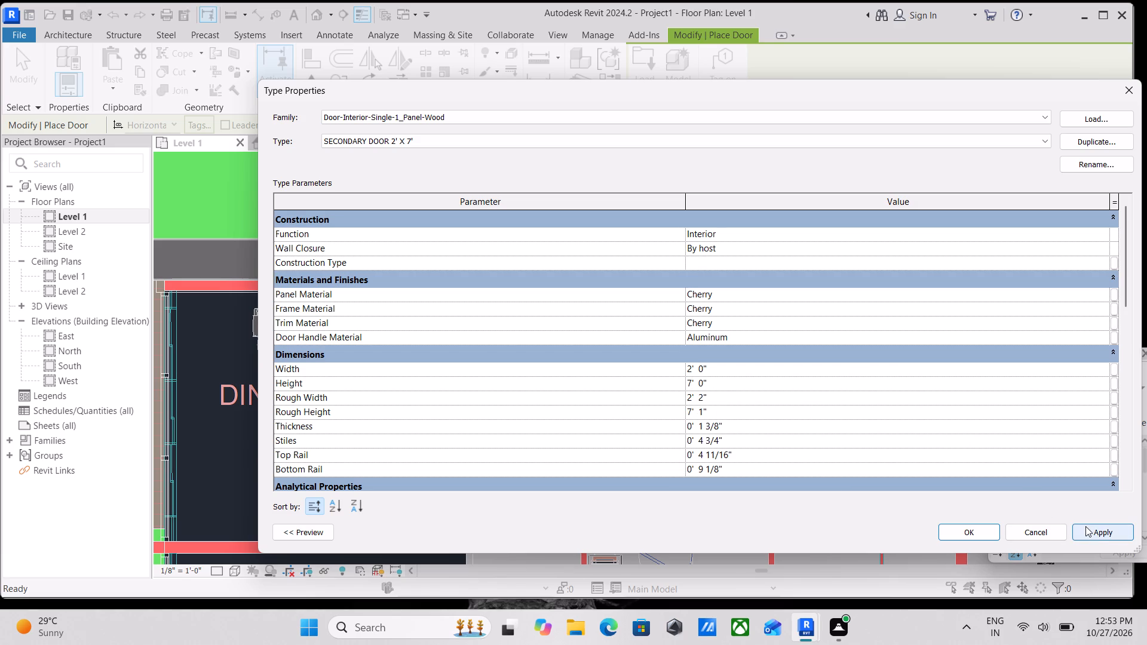
left_click(962, 533)
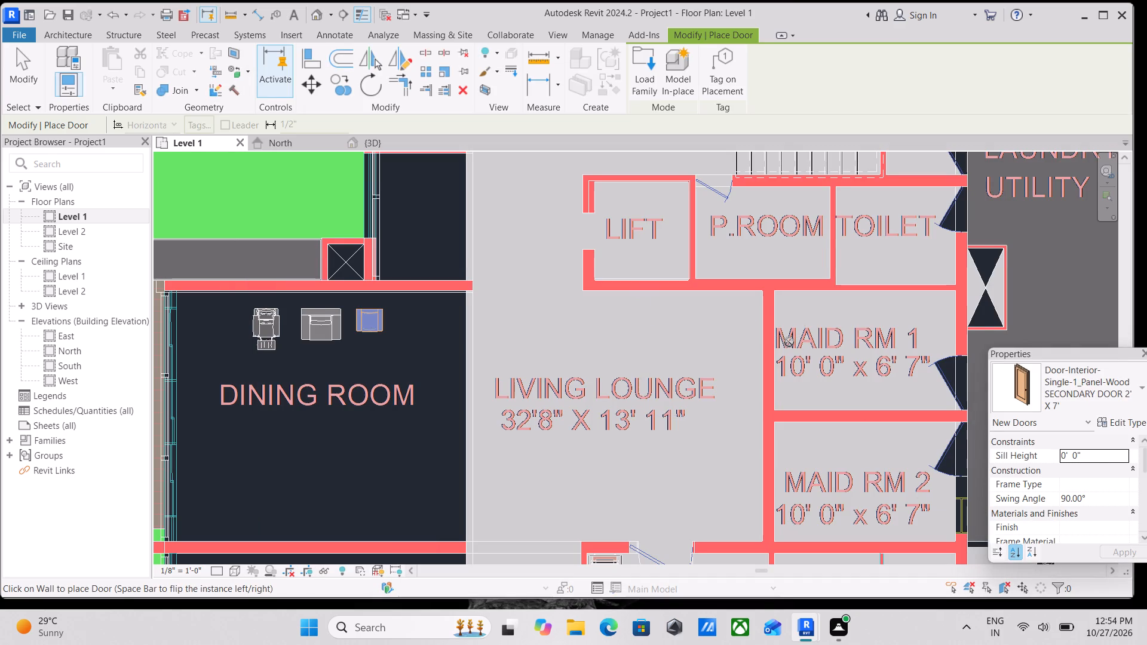
Set the SECONDARY DOOR 2' X 7' type's width to 3', keeping its name.
middle_click_drag(786, 342, 607, 308)
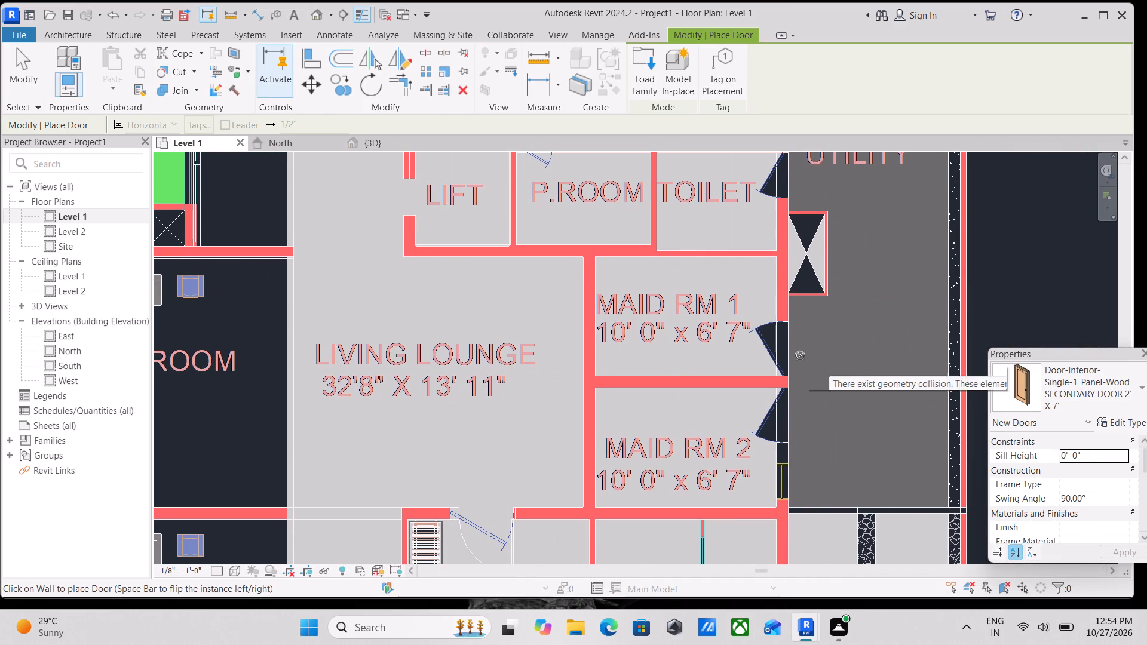
scroll(781, 349, "up", 3)
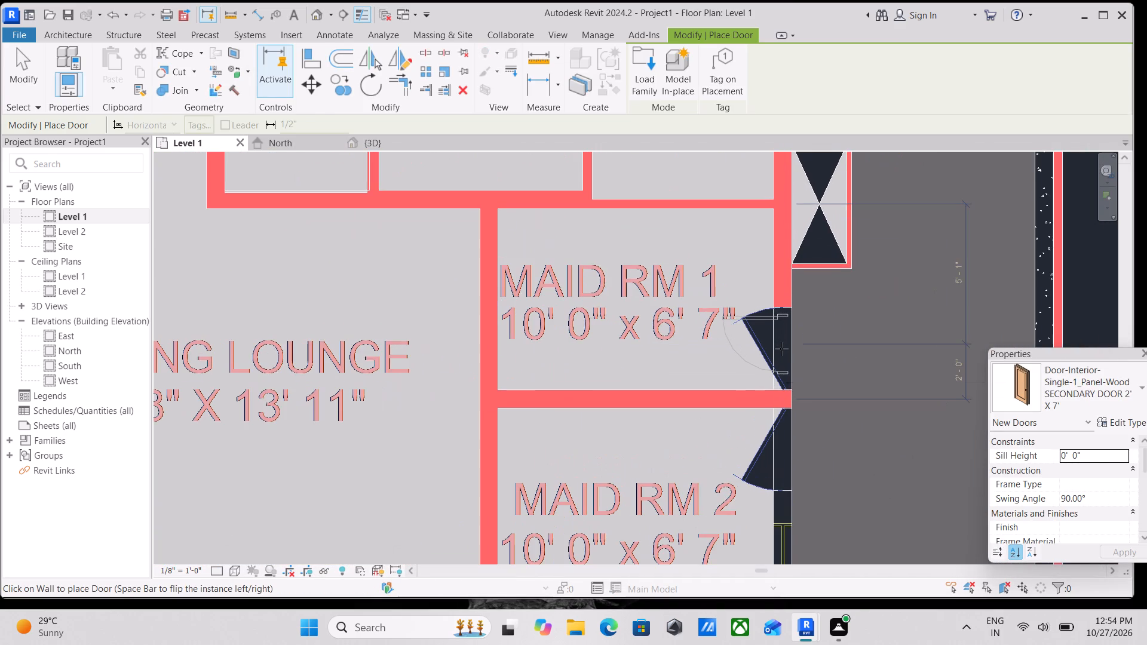
scroll(781, 349, "up", 2)
scroll(781, 349, "down", 1)
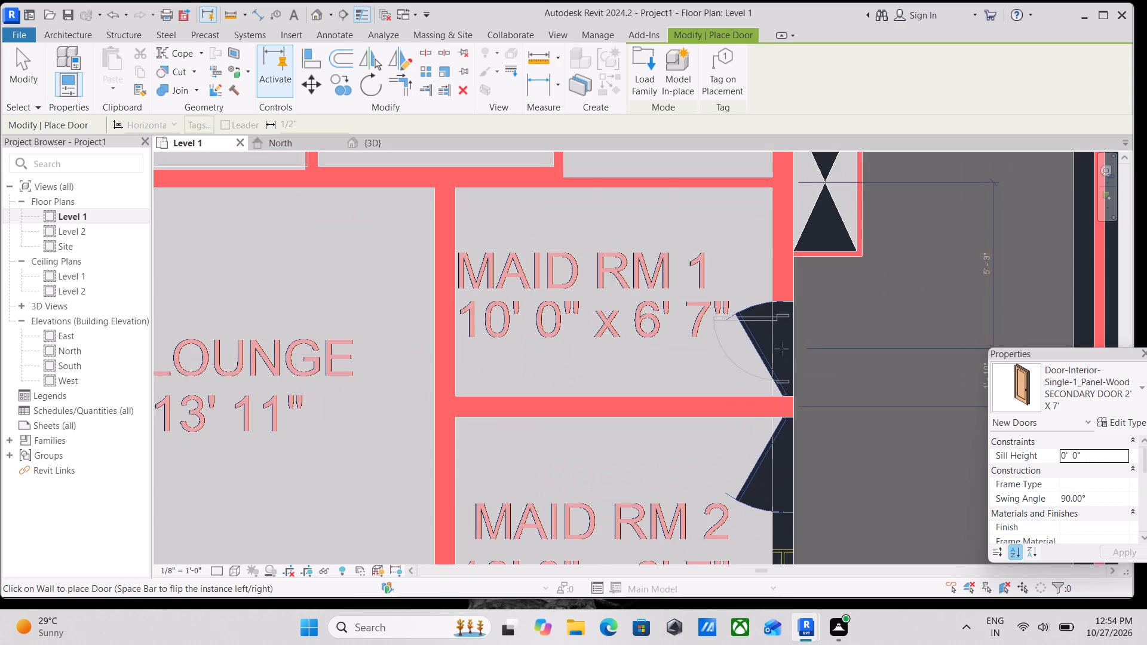
left_click(1110, 424)
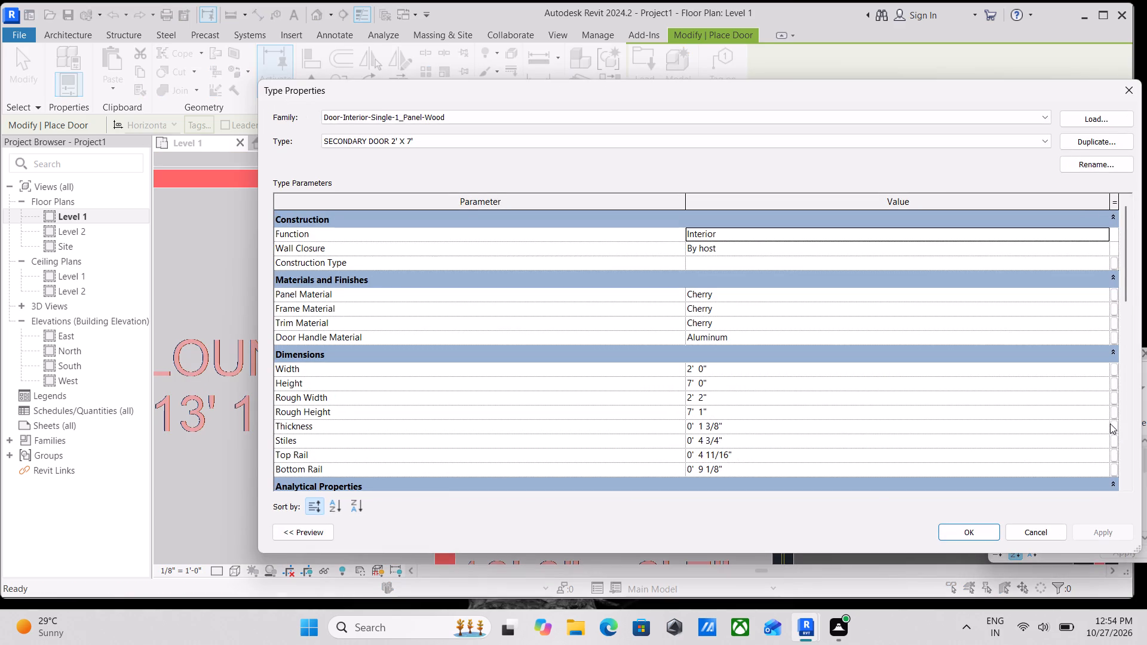
left_click(726, 370)
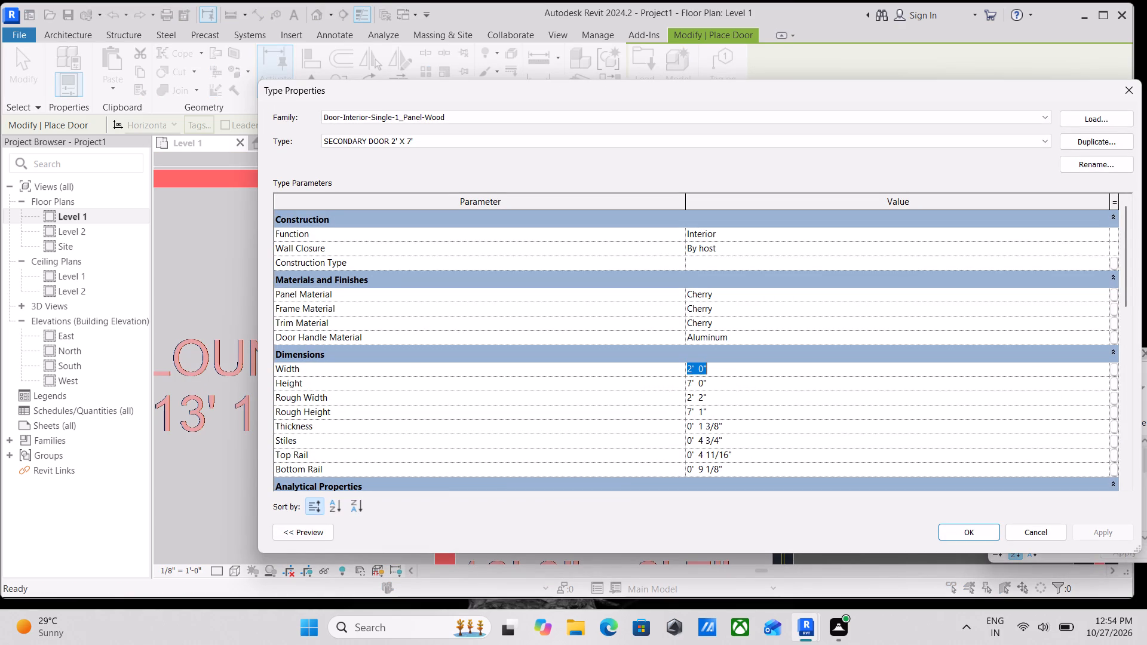
key("3")
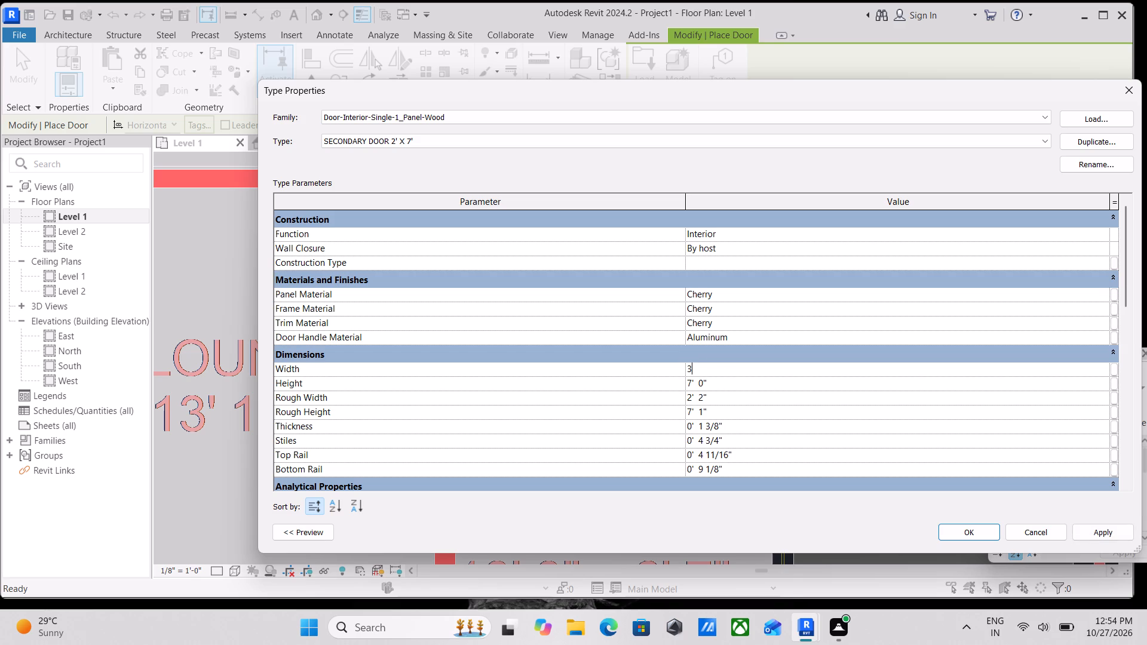
key("apostrophe")
left_click(1091, 534)
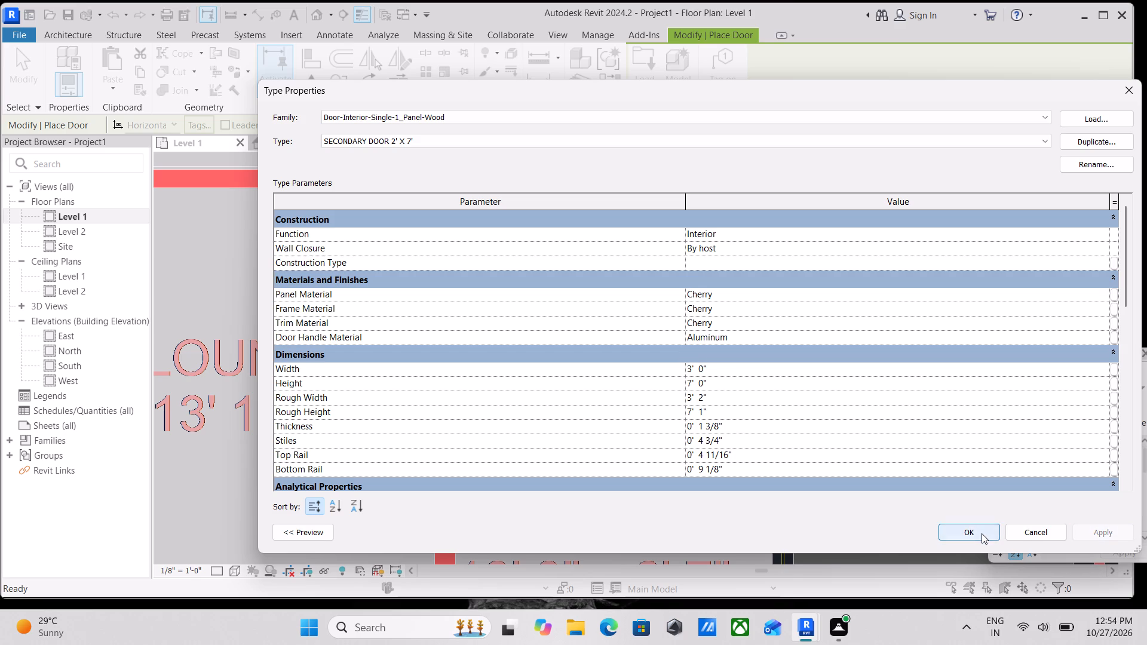
left_click(982, 533)
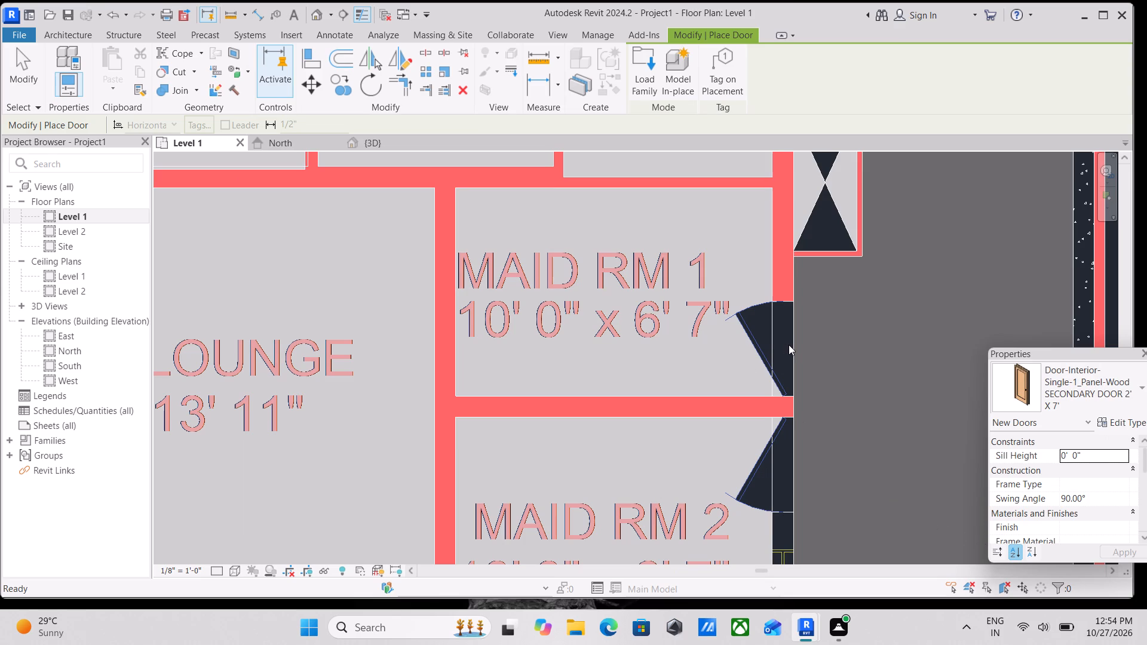
Place a SECONDARY DOOR 2' X 7' door at Maid Rm 1's door symbol in the utility-side wall, swinging into the room.
scroll(798, 340, "down", 4)
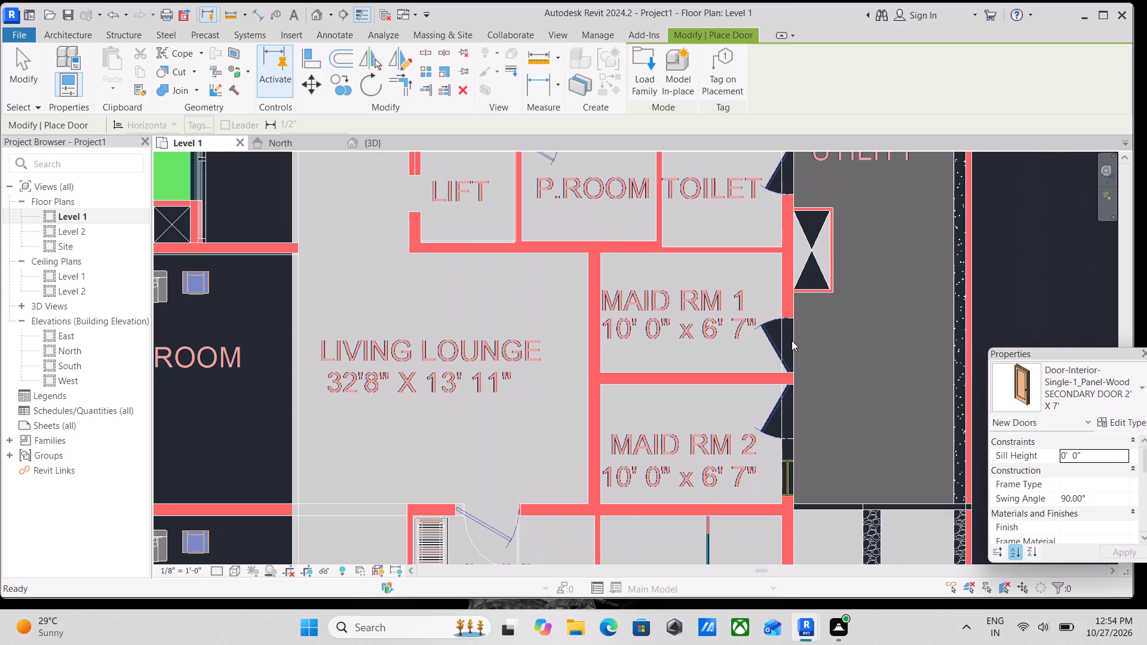
scroll(792, 340, "up", 8)
middle_click_drag(779, 353, 775, 407)
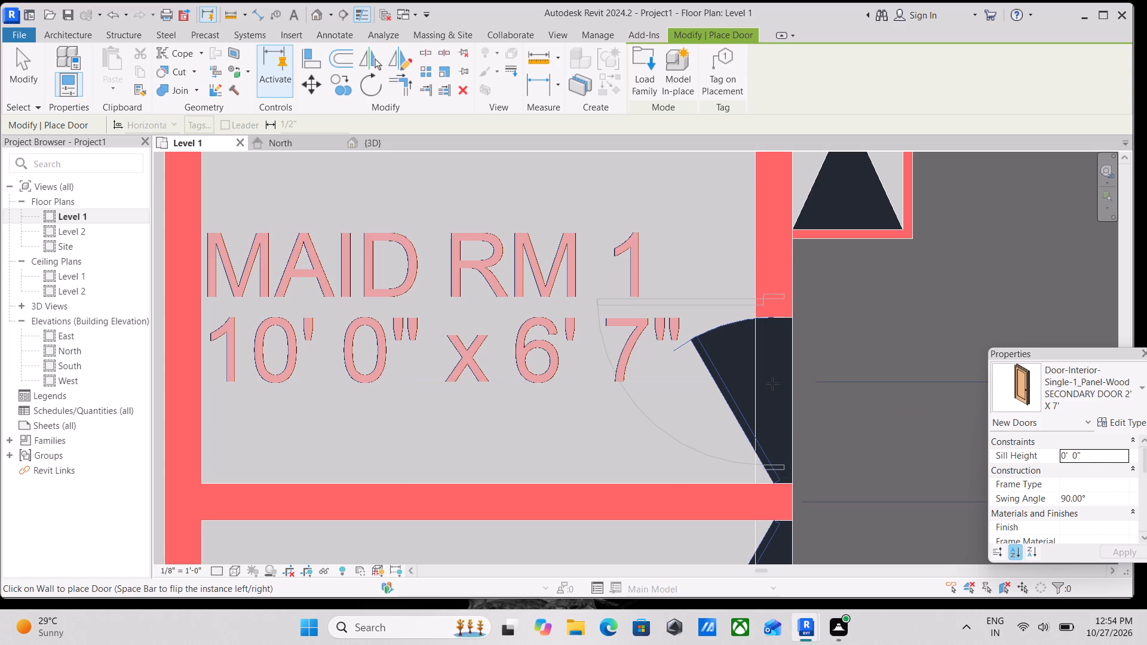
left_click(772, 383)
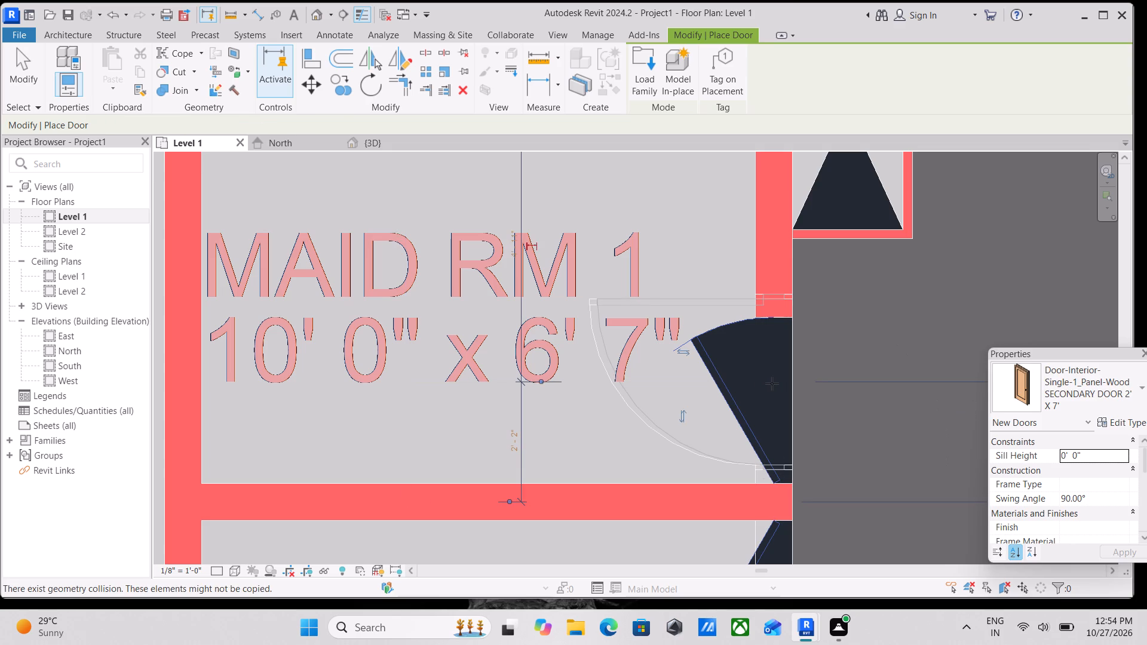
Place a SECONDARY DOOR 2' X 7' door at Maid Rm 2's door symbol in the utility-side wall, swinging into the room.
scroll(781, 395, "down", 1)
middle_click_drag(782, 403, 775, 314)
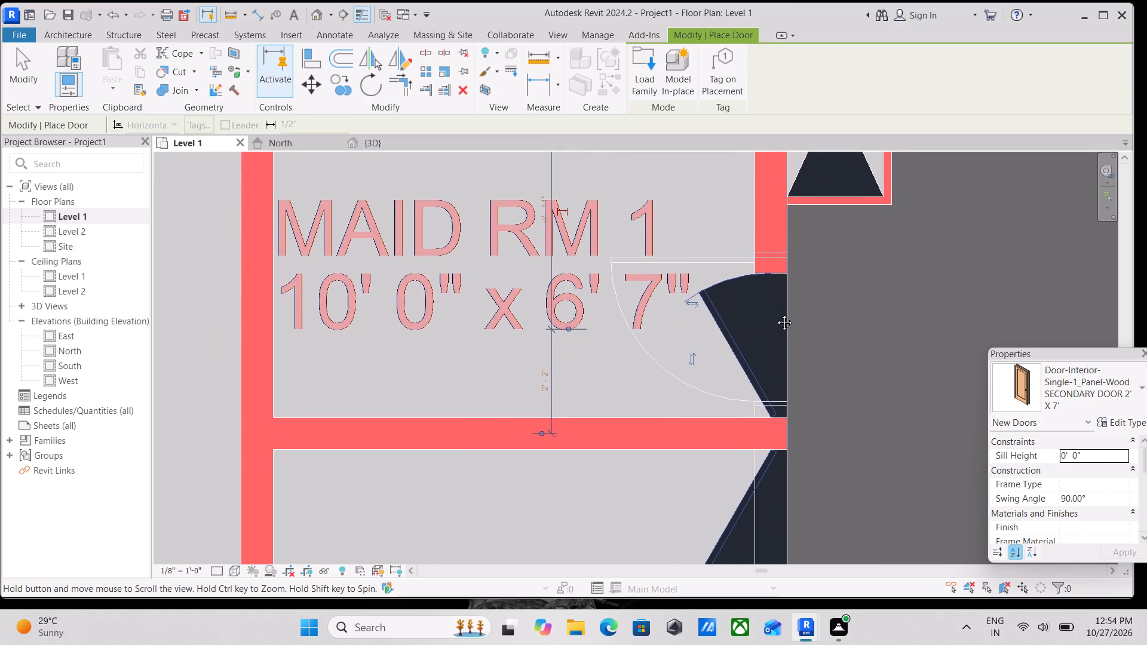
middle_click_drag(775, 314, 769, 244)
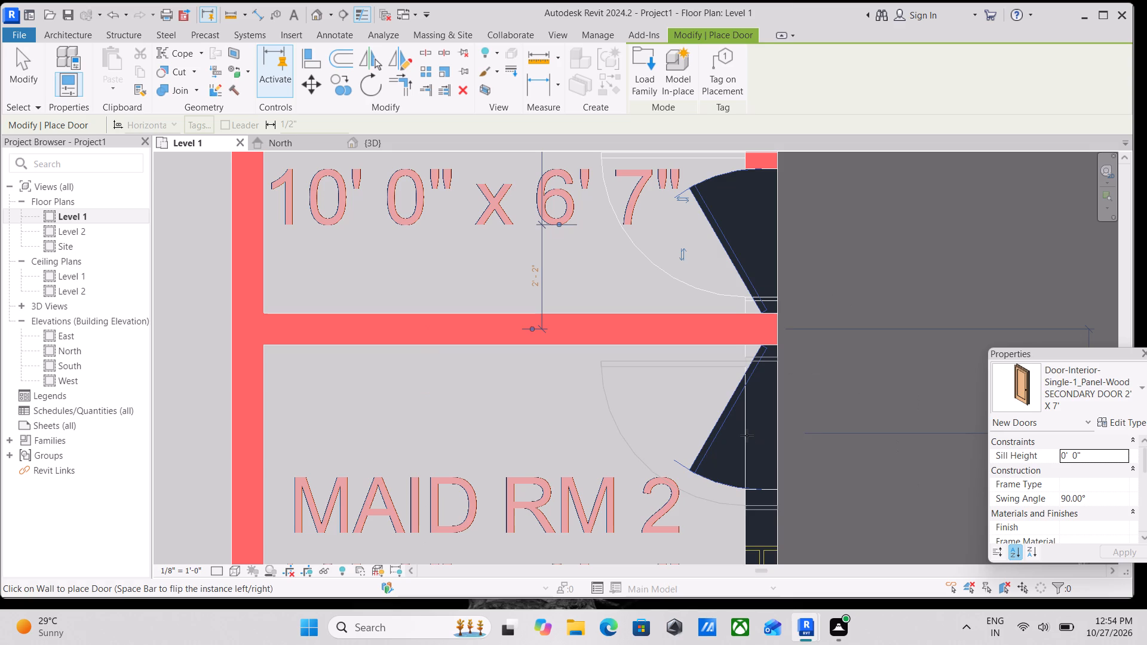
left_click(747, 435)
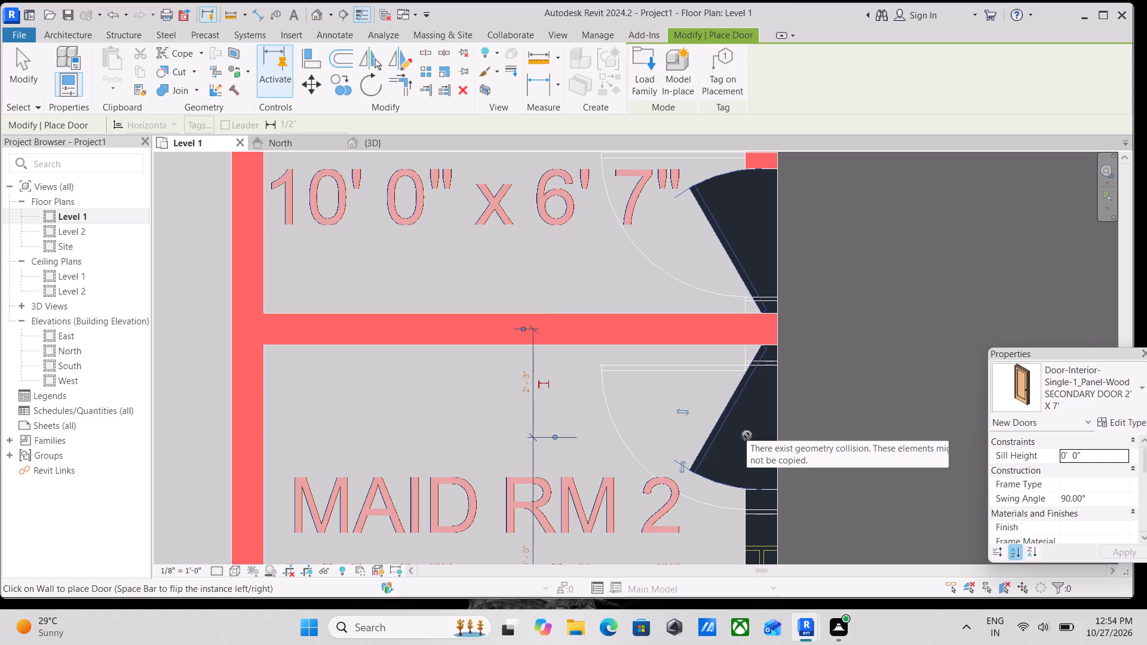
Look over the doors from the maid rooms past the toilet and stores up to the kitchen.
scroll(745, 429, "down", 4)
scroll(645, 366, "down", 2)
middle_click_drag(645, 366, 805, 453)
middle_click_drag(744, 379, 768, 508)
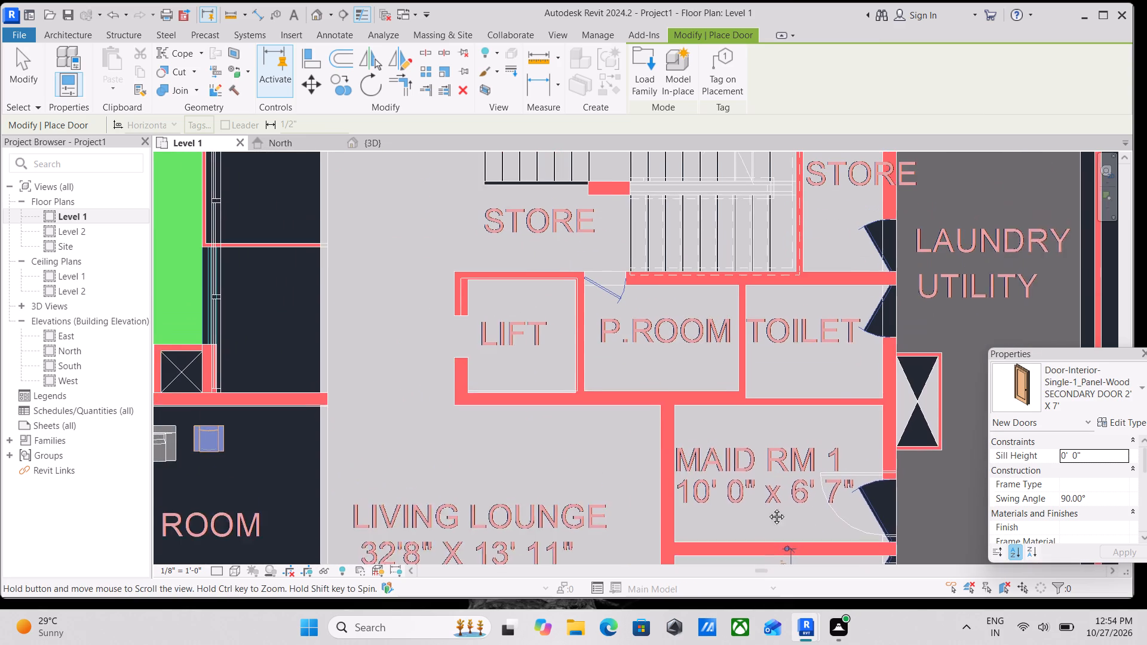
middle_click_drag(768, 508, 763, 533)
scroll(772, 398, "down", 1)
middle_click_drag(772, 398, 786, 476)
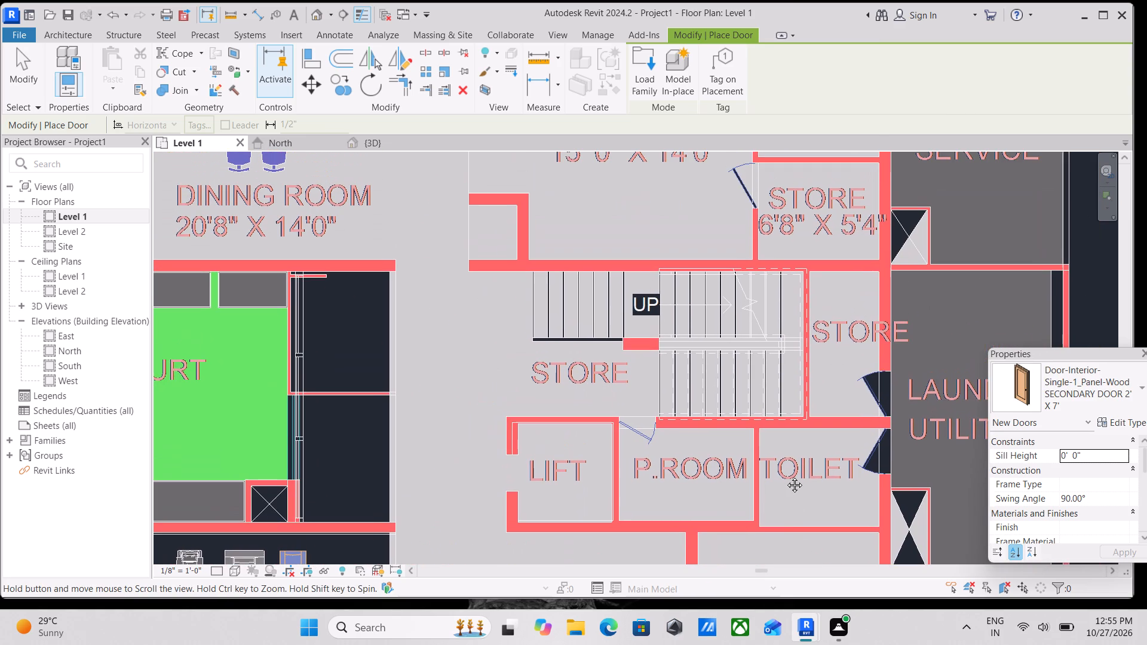
middle_click_drag(786, 476, 766, 520)
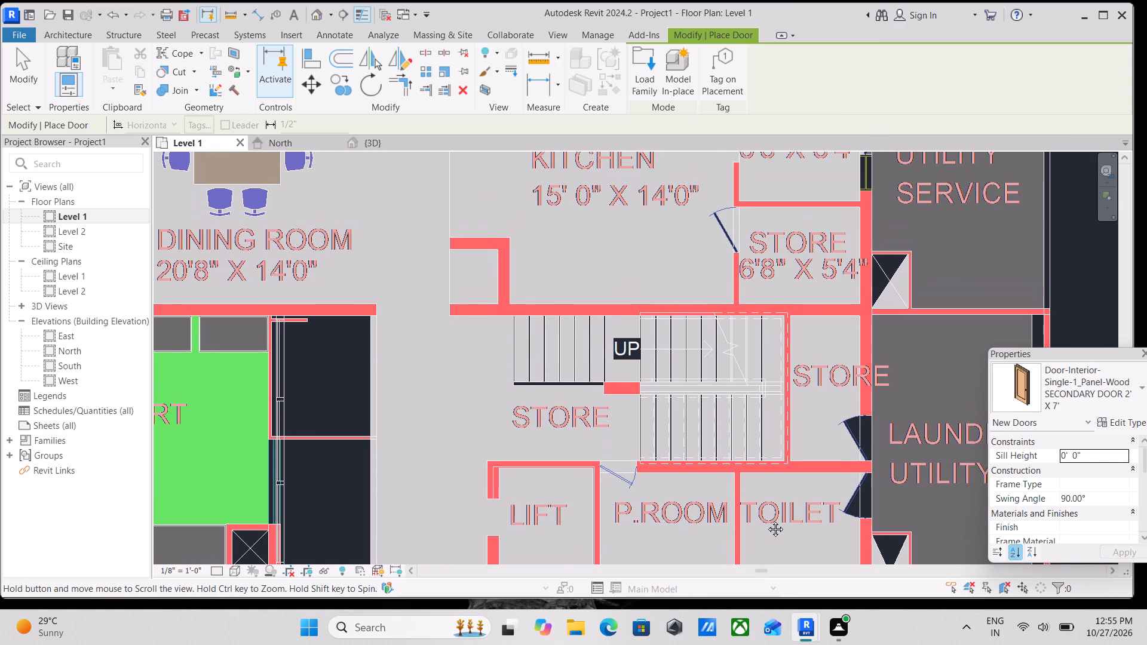
middle_click_drag(766, 520, 764, 517)
Rename the SECONDARY DOOR 2' X 7' type to SECONDARY DOOR 3' X 7'.
left_click(1143, 420)
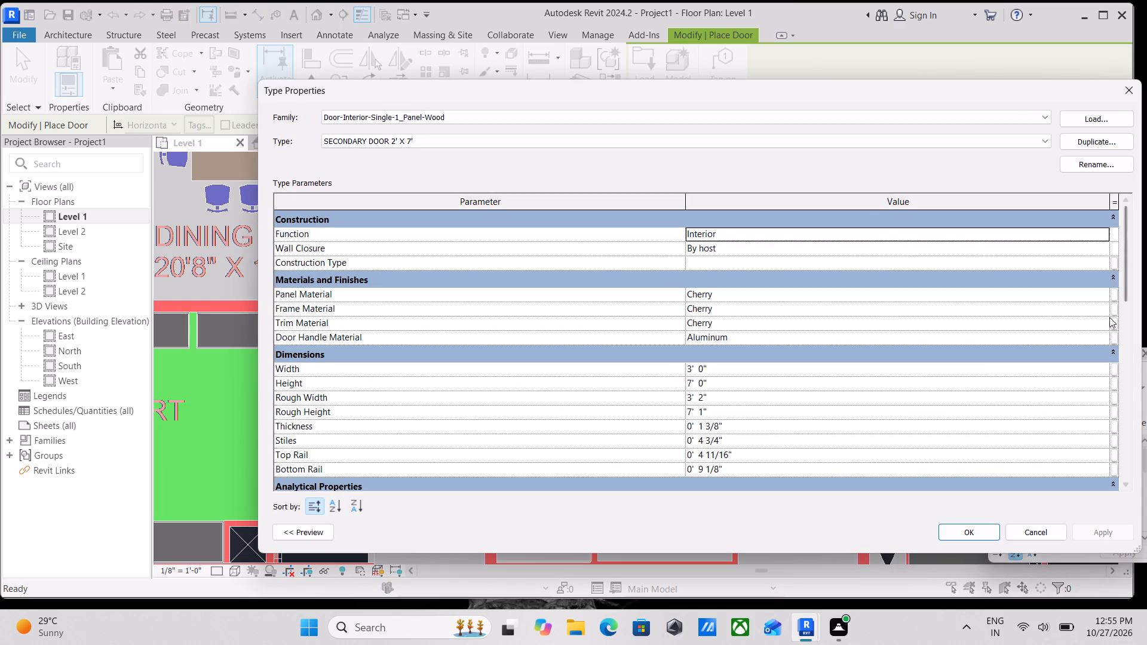
left_click(1097, 167)
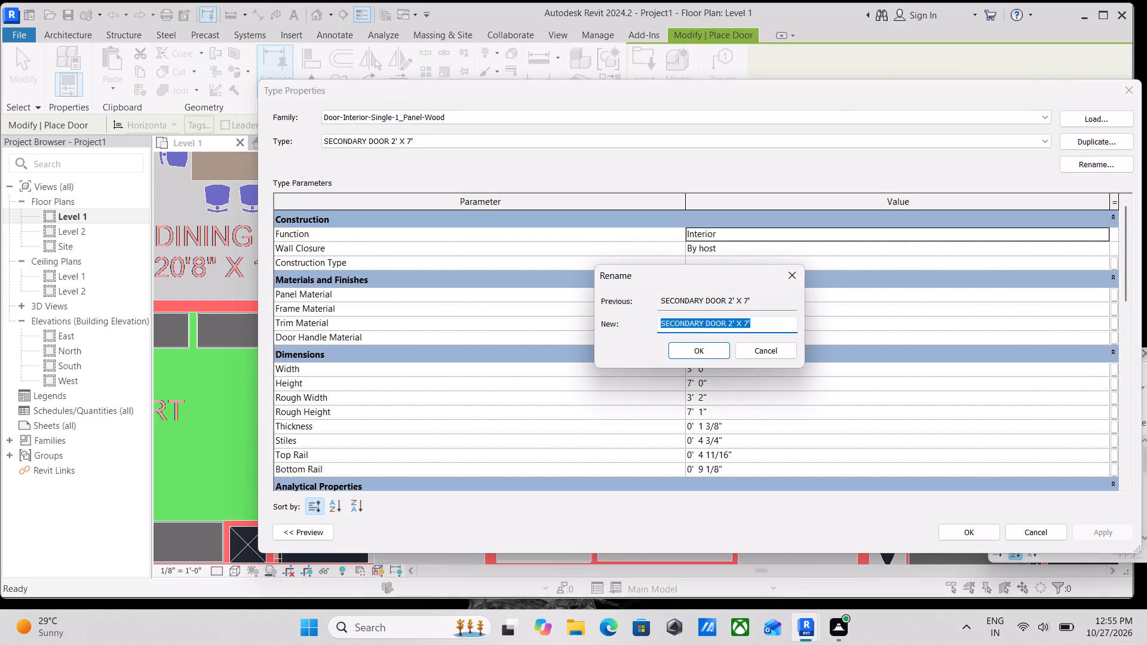
left_click(732, 325)
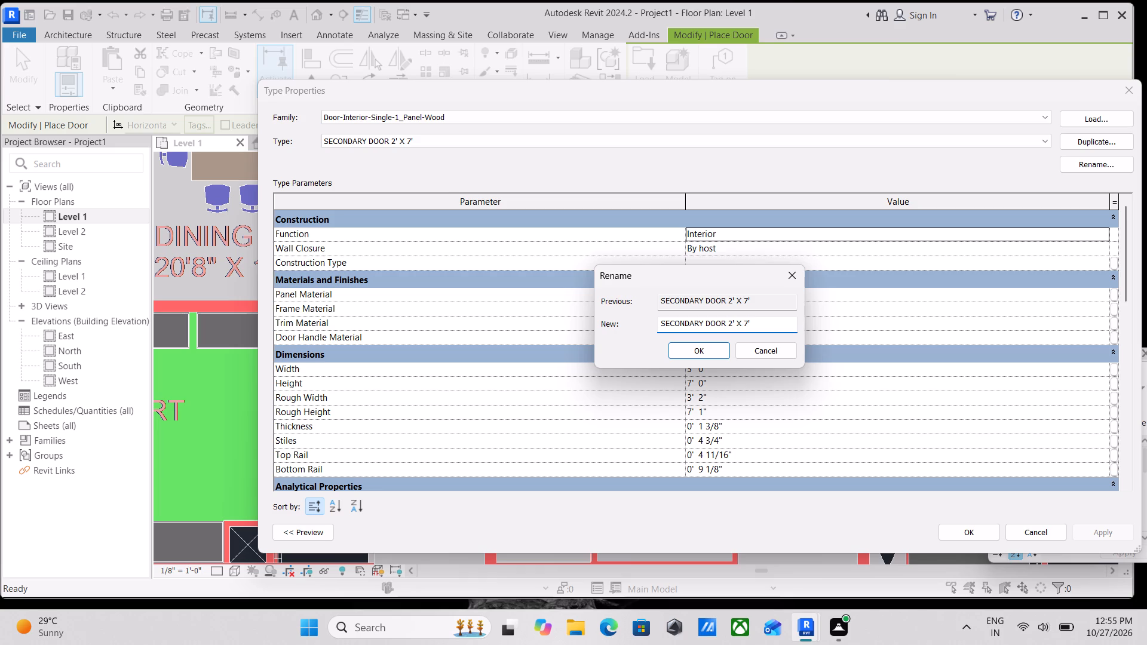
key("BackSpace")
key("3")
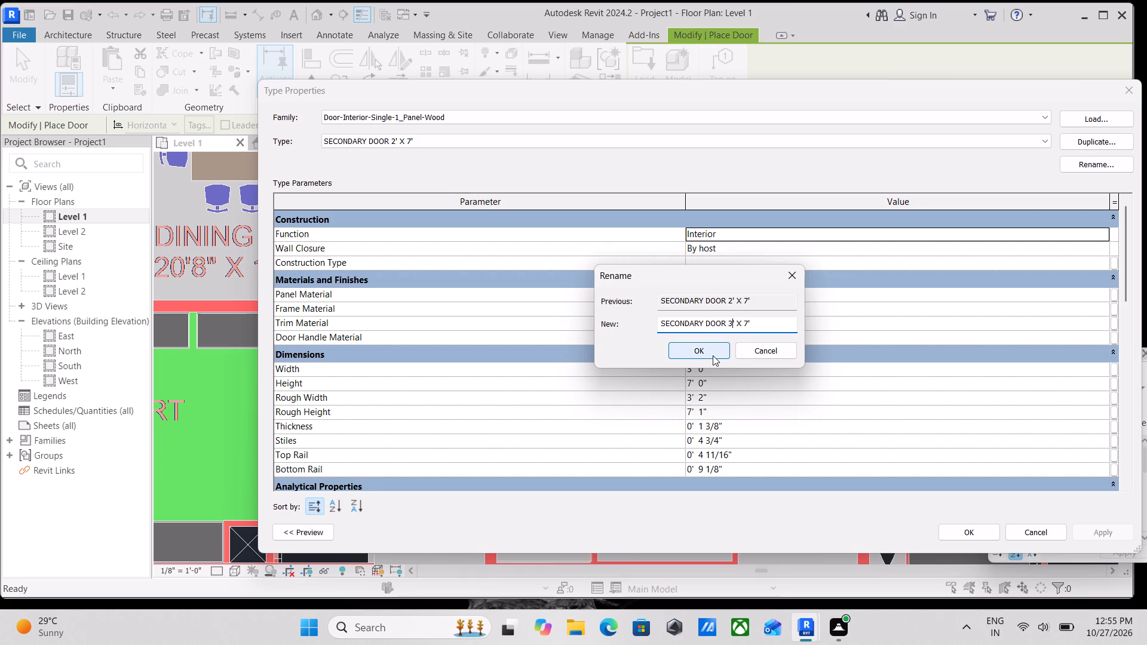
left_click(713, 355)
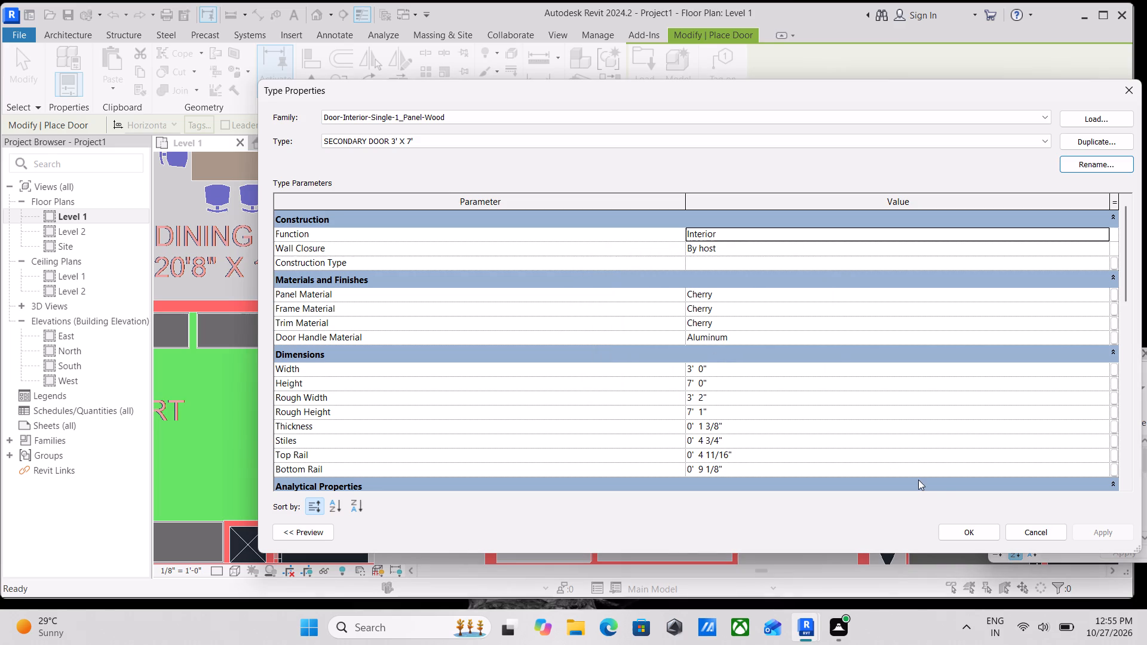
left_click(967, 536)
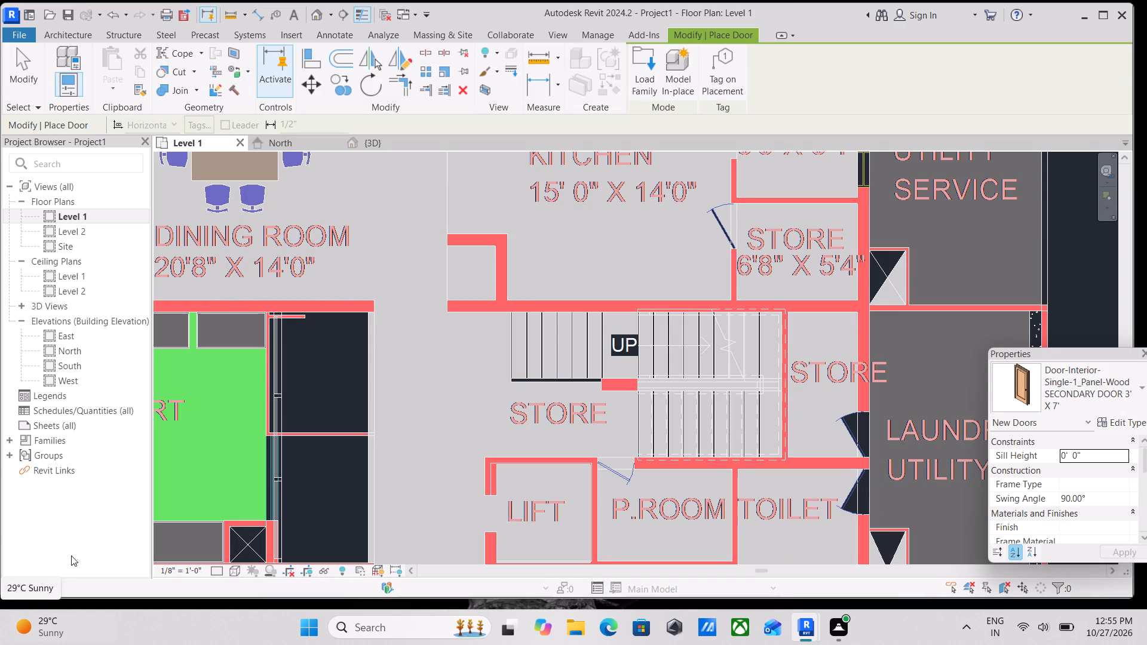
Review the whole Level 1 plan for remaining door openings, from the guest bedroom to the deck, and end door placement.
scroll(725, 309, "down", 1)
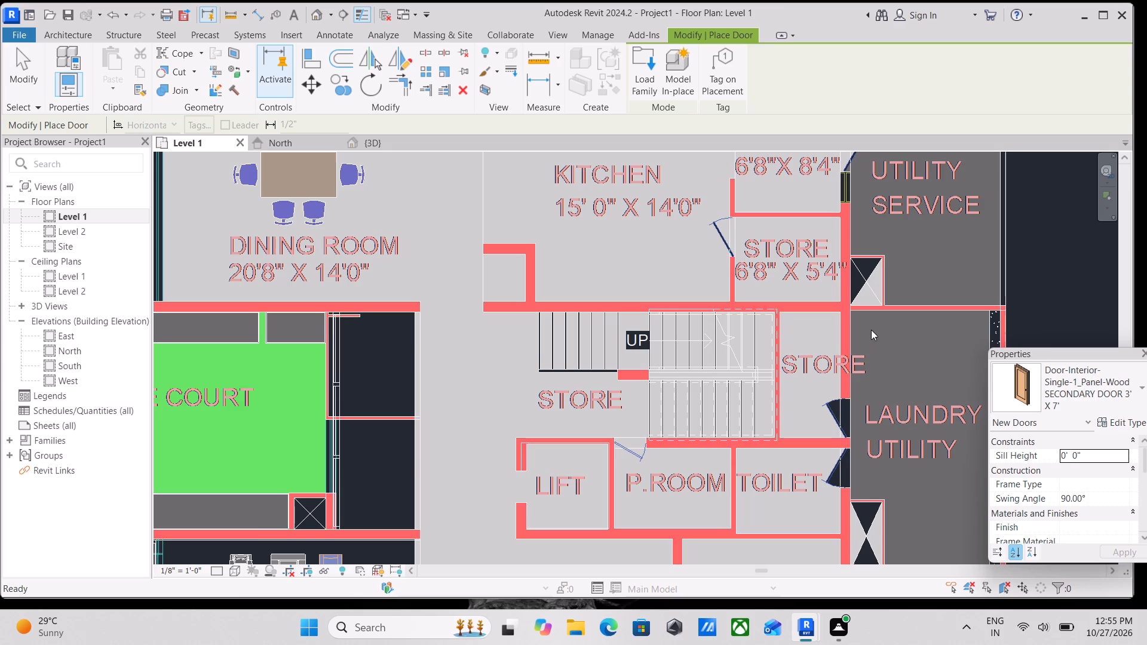
middle_click_drag(872, 315, 728, 335)
scroll(704, 434, "up", 3)
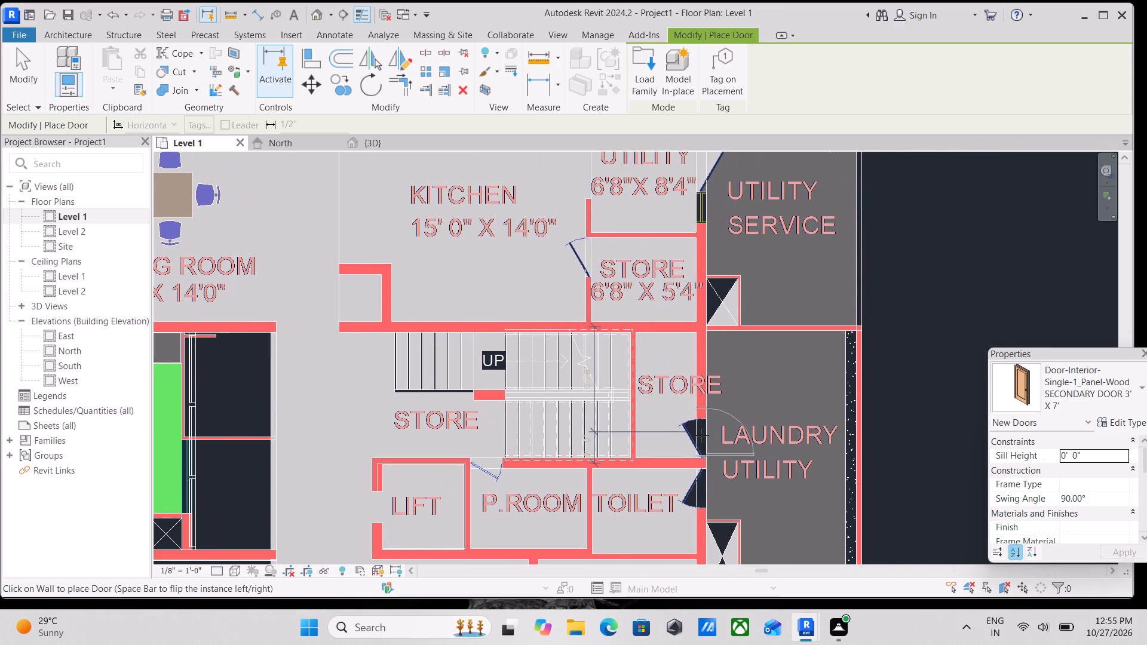
middle_click_drag(637, 335, 723, 385)
scroll(728, 376, "down", 2)
middle_click_drag(728, 375, 752, 231)
scroll(691, 421, "down", 3)
middle_click_drag(690, 418, 694, 388)
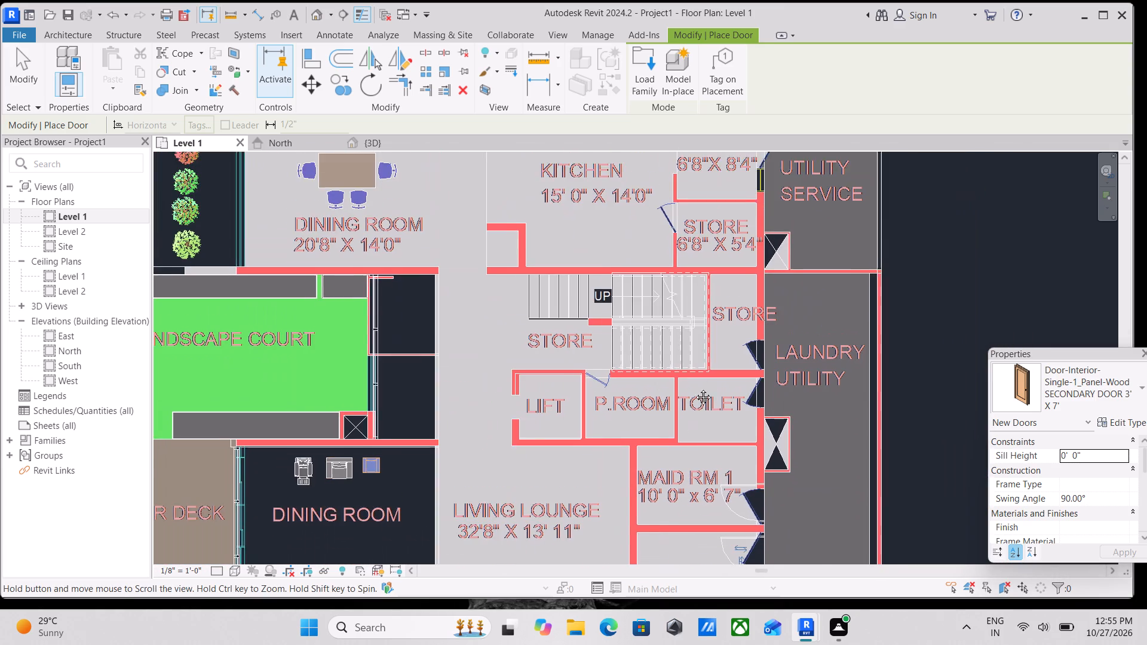
middle_click_drag(694, 388, 710, 333)
middle_click_drag(560, 412, 615, 283)
scroll(560, 423, "down", 2)
middle_click_drag(559, 423, 608, 300)
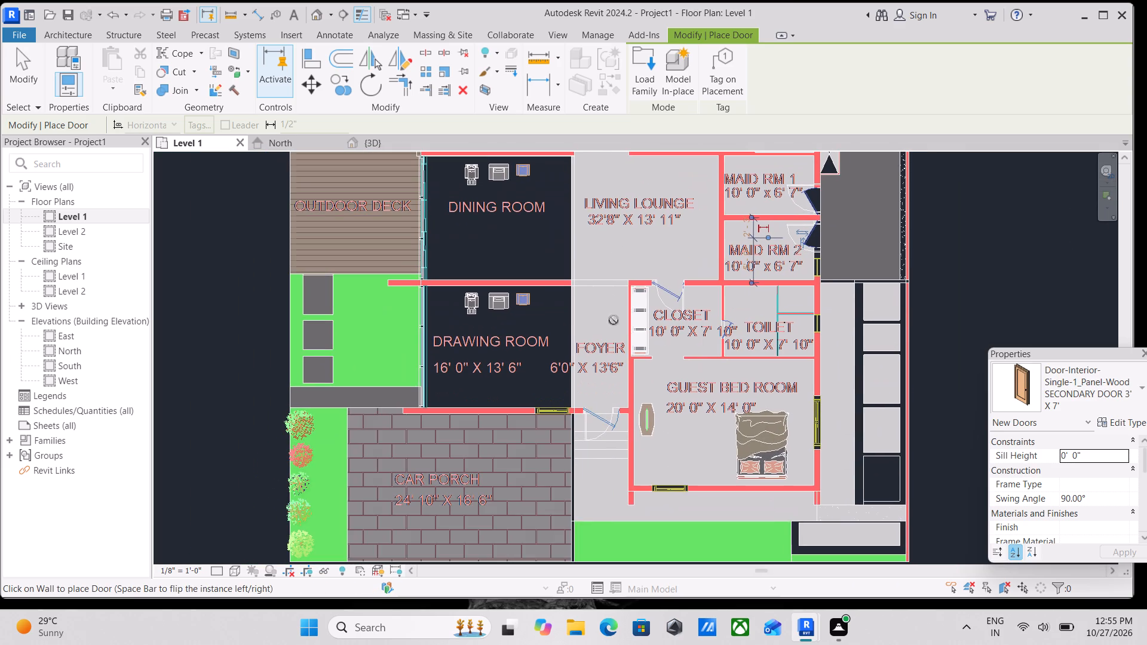
middle_click_drag(530, 344, 617, 465)
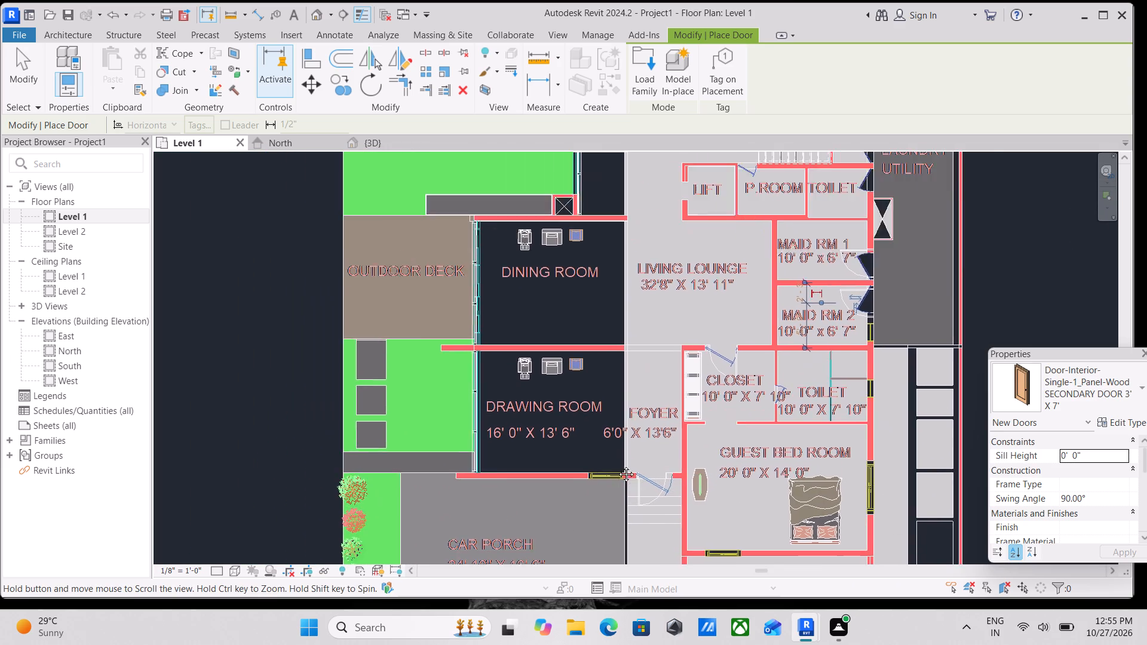
middle_click_drag(617, 465, 642, 512)
middle_click_drag(646, 367, 667, 500)
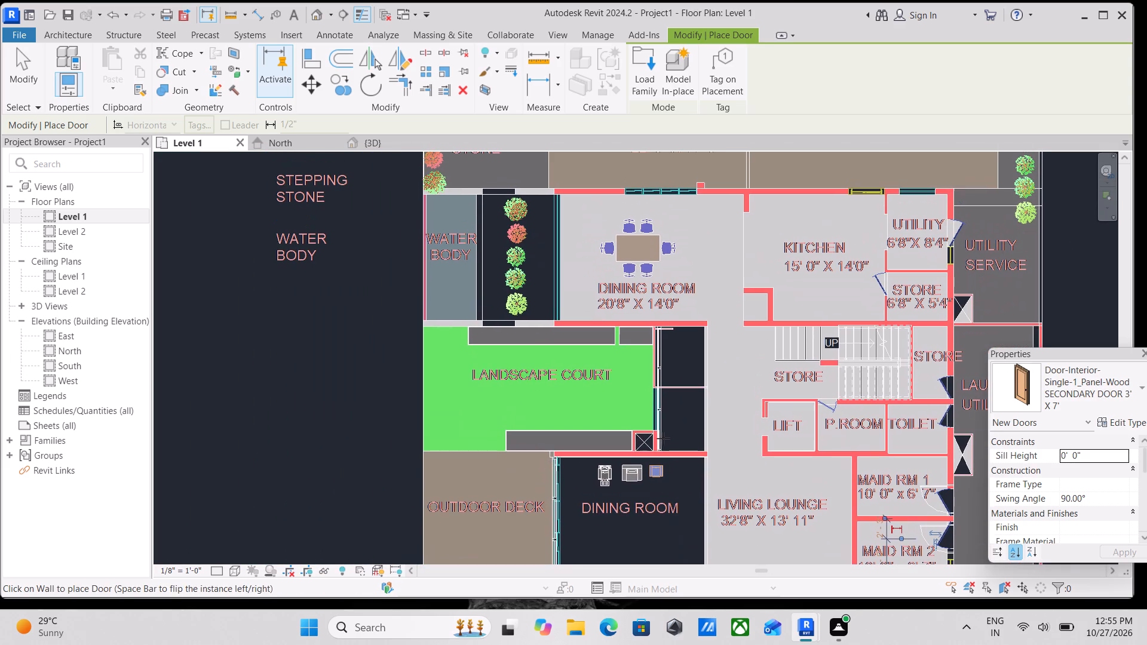
middle_click_drag(643, 263, 670, 429)
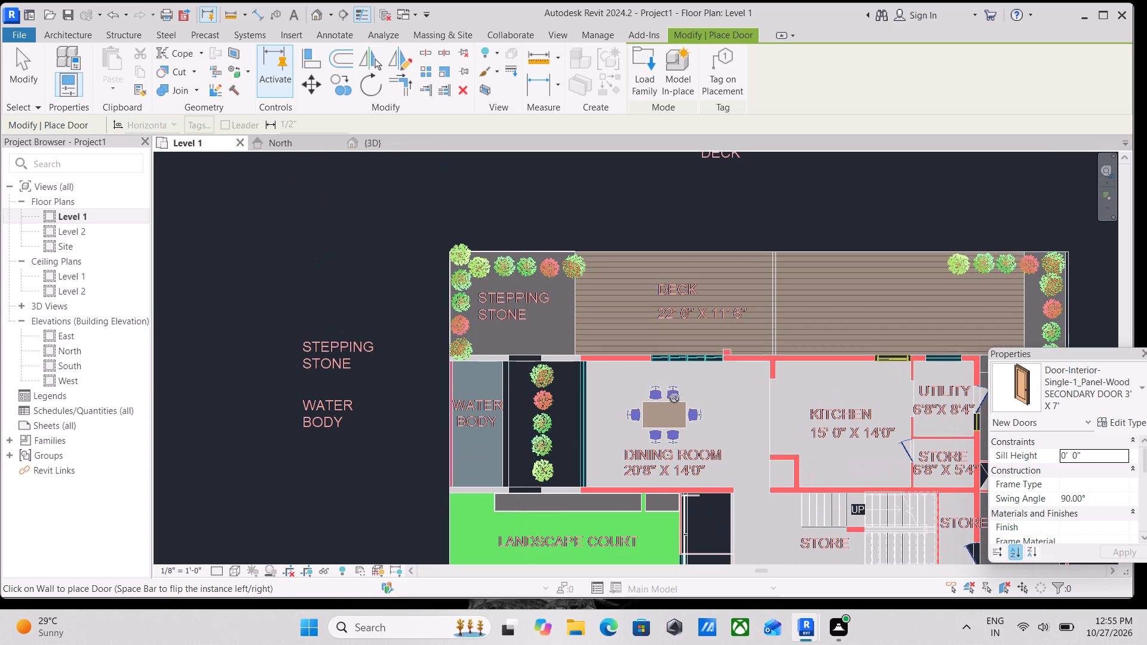
scroll(696, 402, "up", 3)
key("Escape")
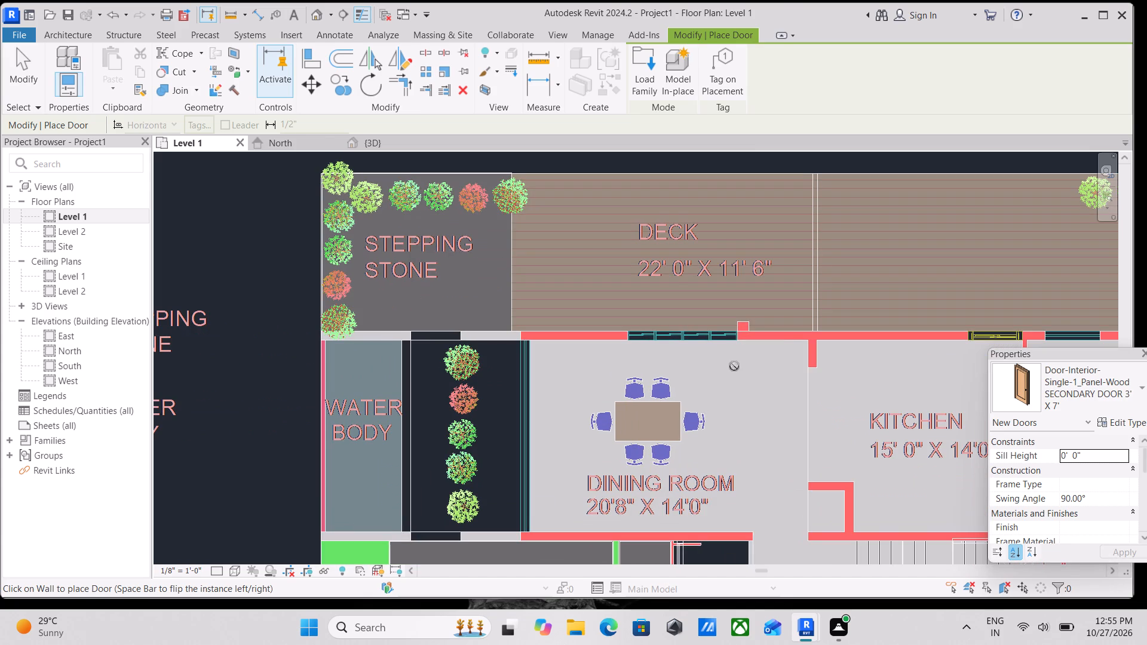
key("Escape")
Start window placement near the dining room's deck-side opening and browse to the imperial US library for a family to load.
scroll(750, 356, "up", 5)
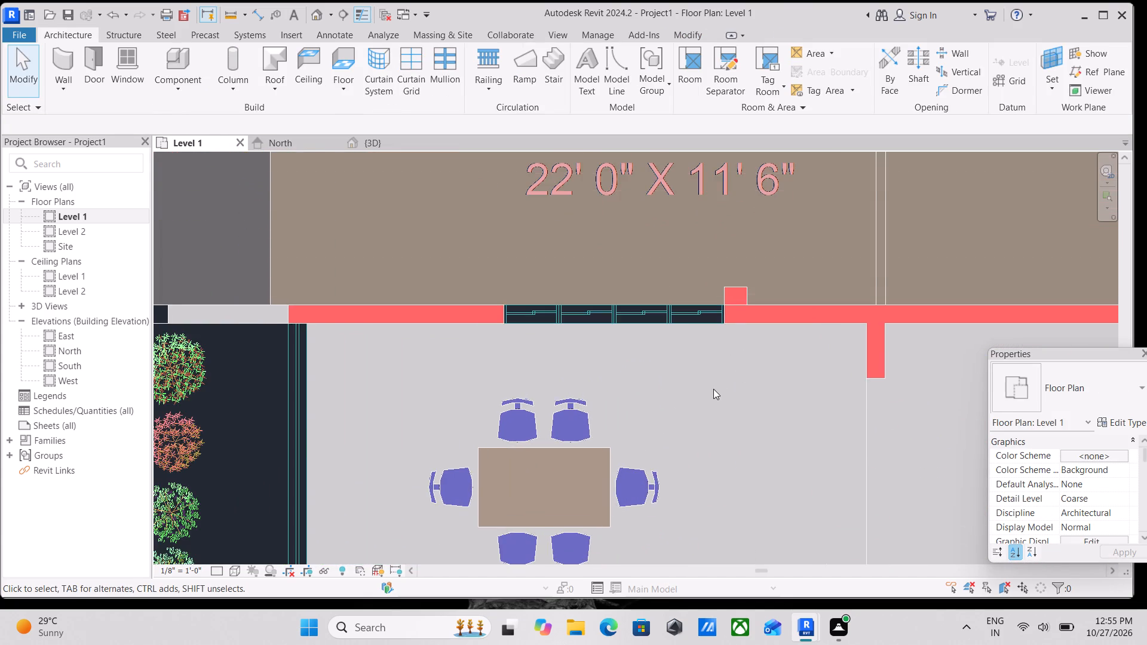
scroll(713, 389, "down", 1)
middle_click_drag(713, 389, 700, 420)
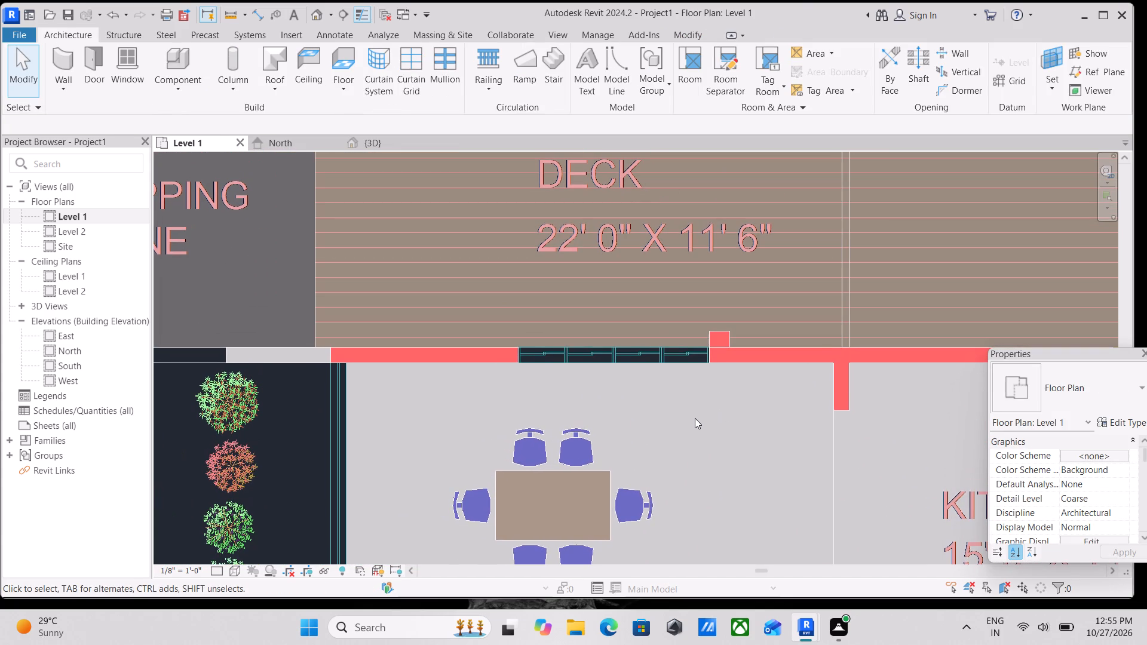
key("w")
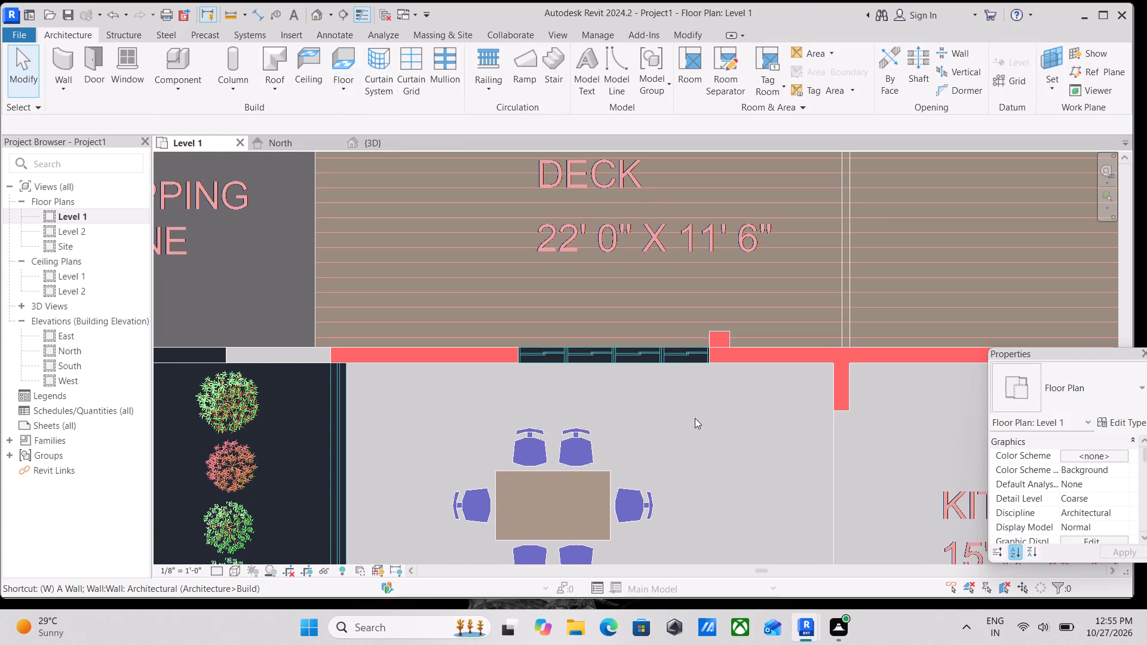
key("n")
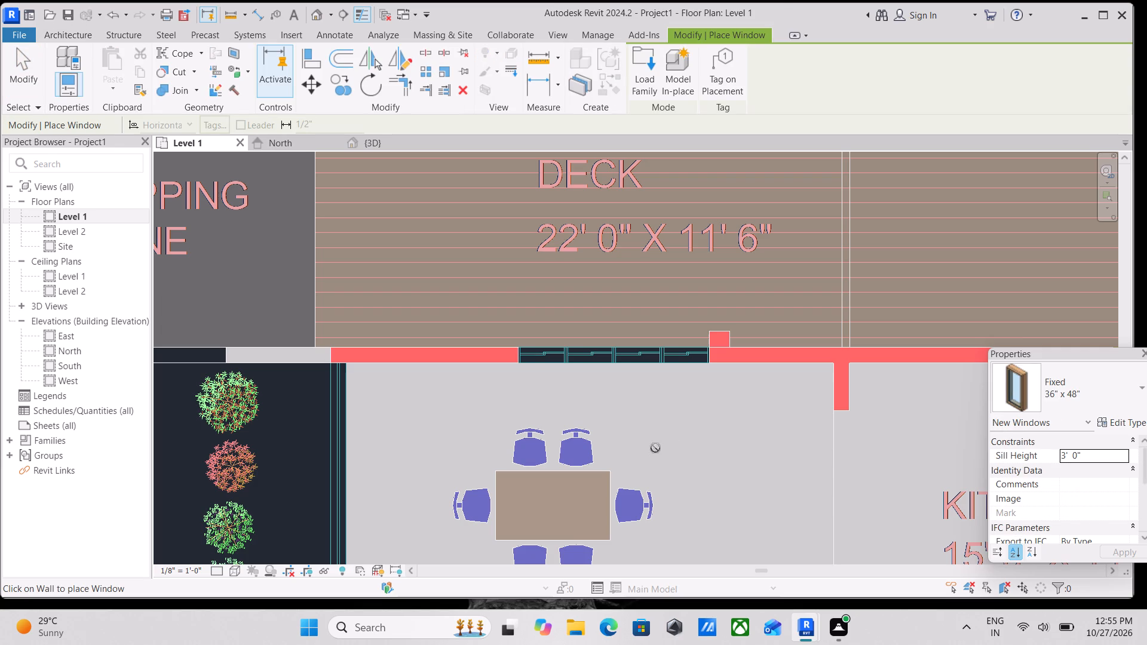
left_click(636, 77)
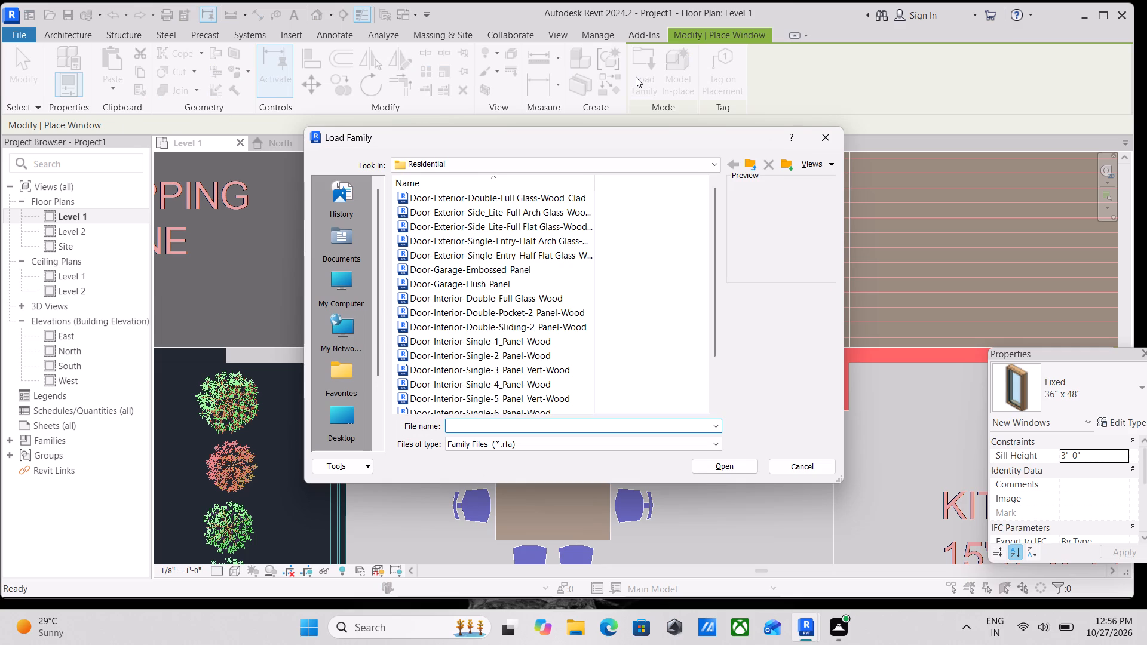
left_click(475, 291)
scroll(484, 327, "down", 3)
left_click(485, 333)
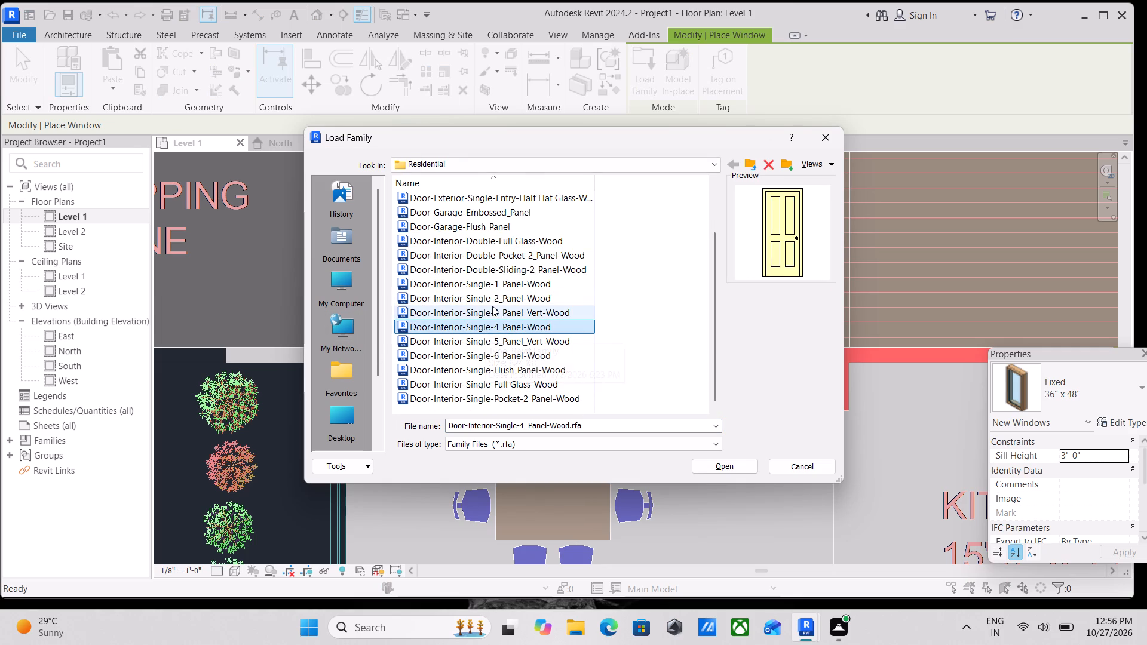
left_click(492, 306)
scroll(492, 359, "down", 1)
left_click(496, 349)
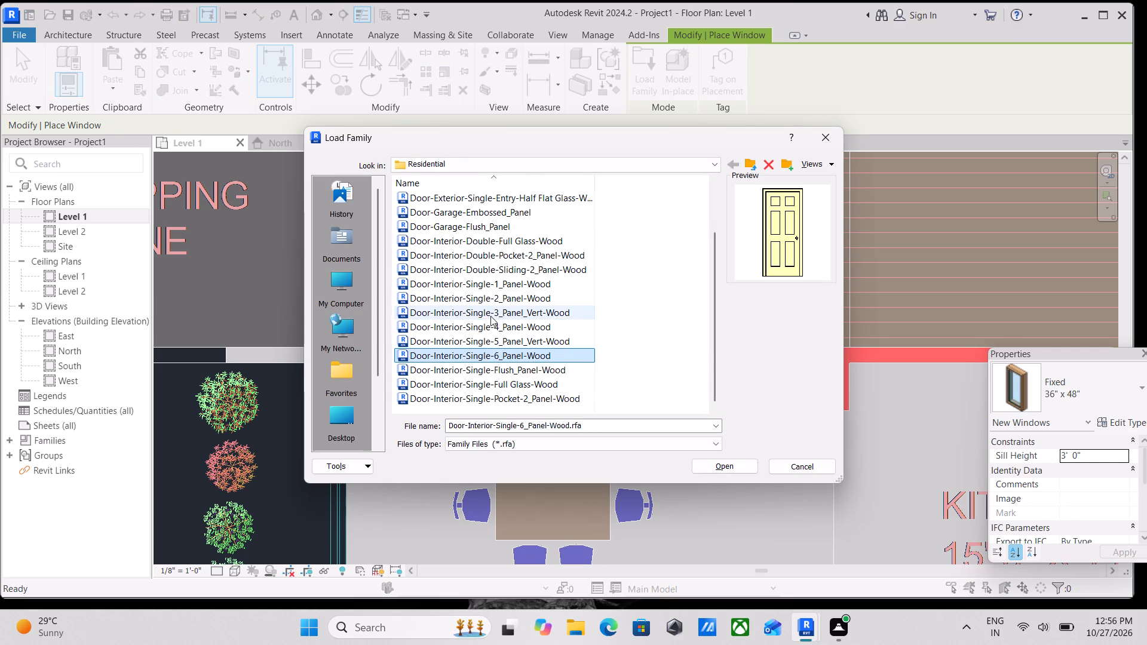
scroll(420, 288, "up", 3)
scroll(321, 403, "down", 2)
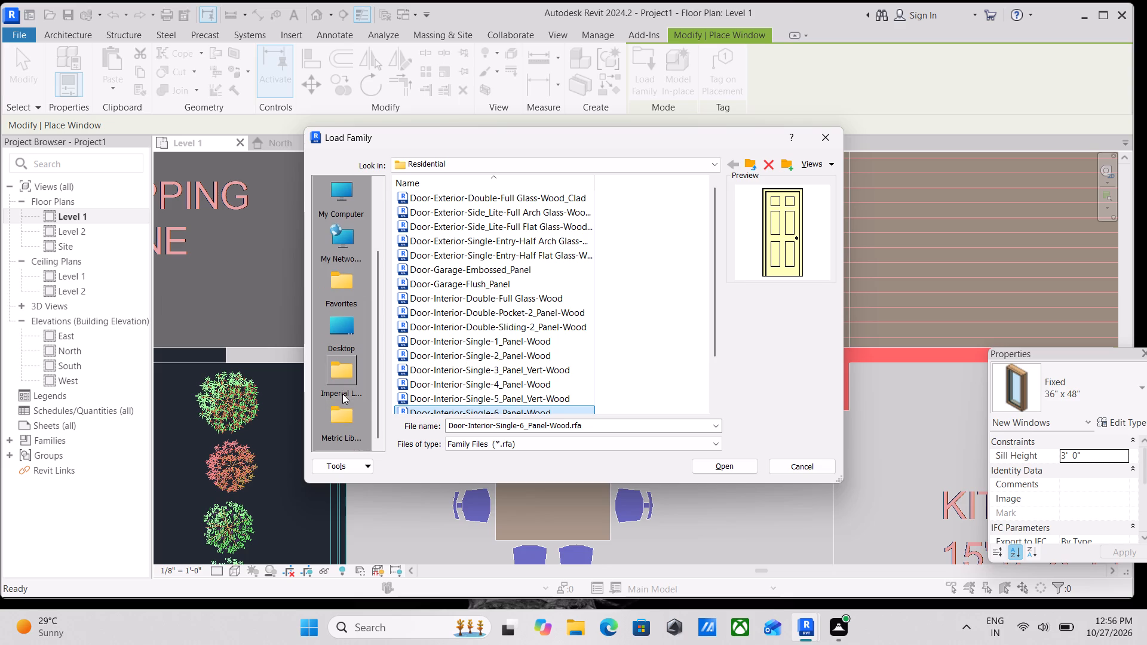
double_click(351, 377)
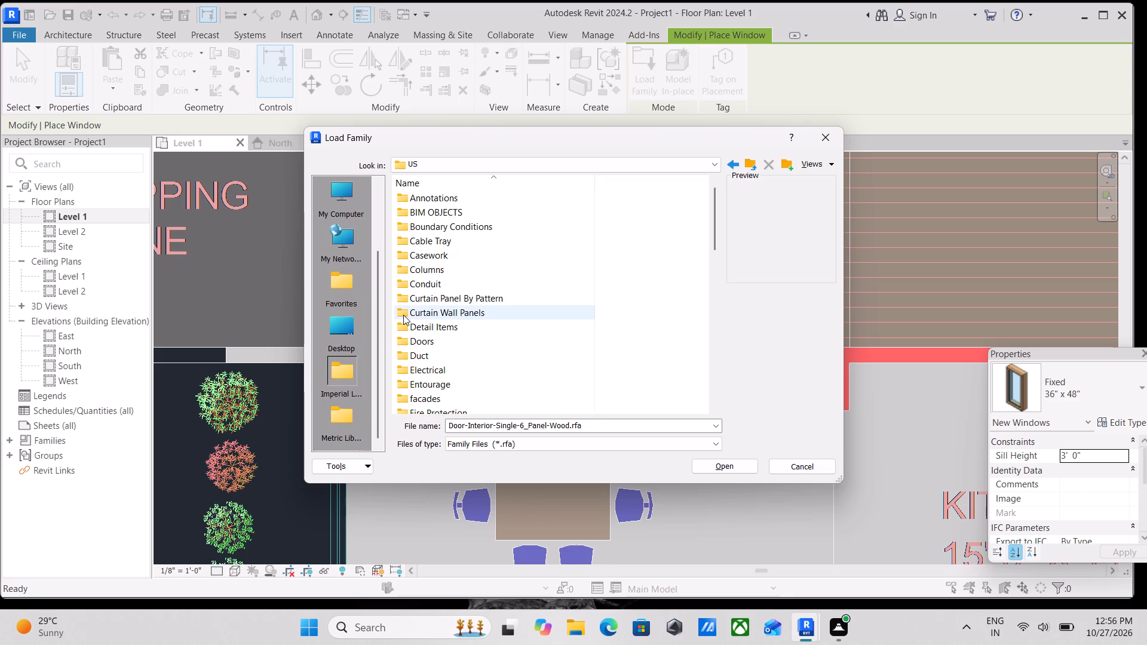
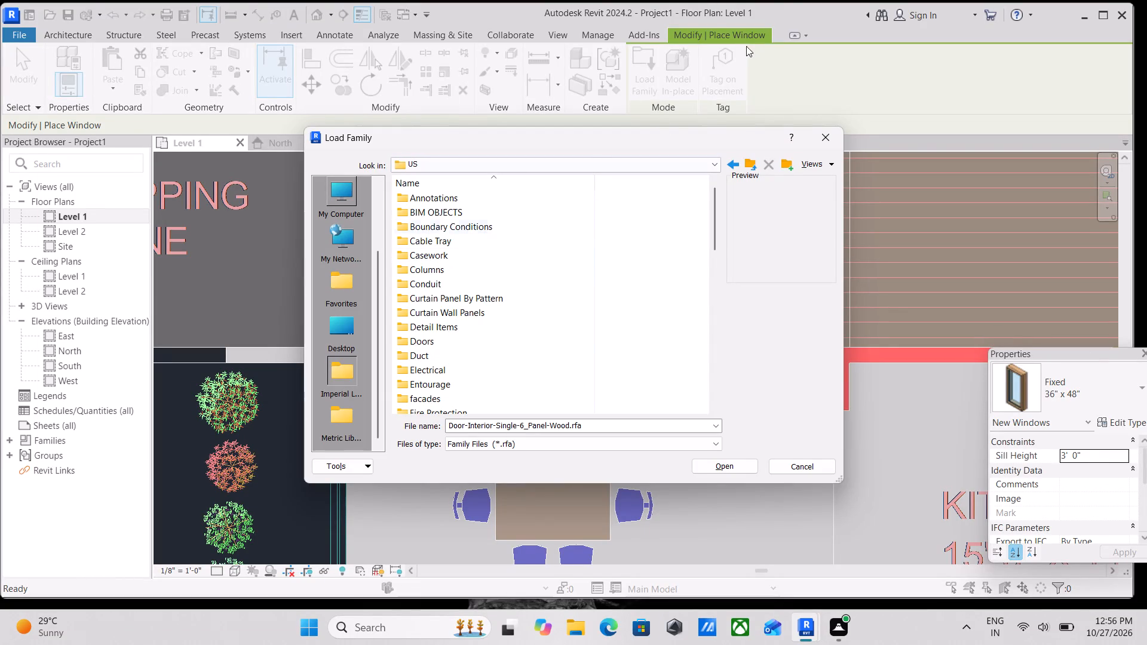
Preview the casement, exhaust fan, door, curtain wall and skylight families in the US library's Windows folder.
scroll(417, 368, "down", 13)
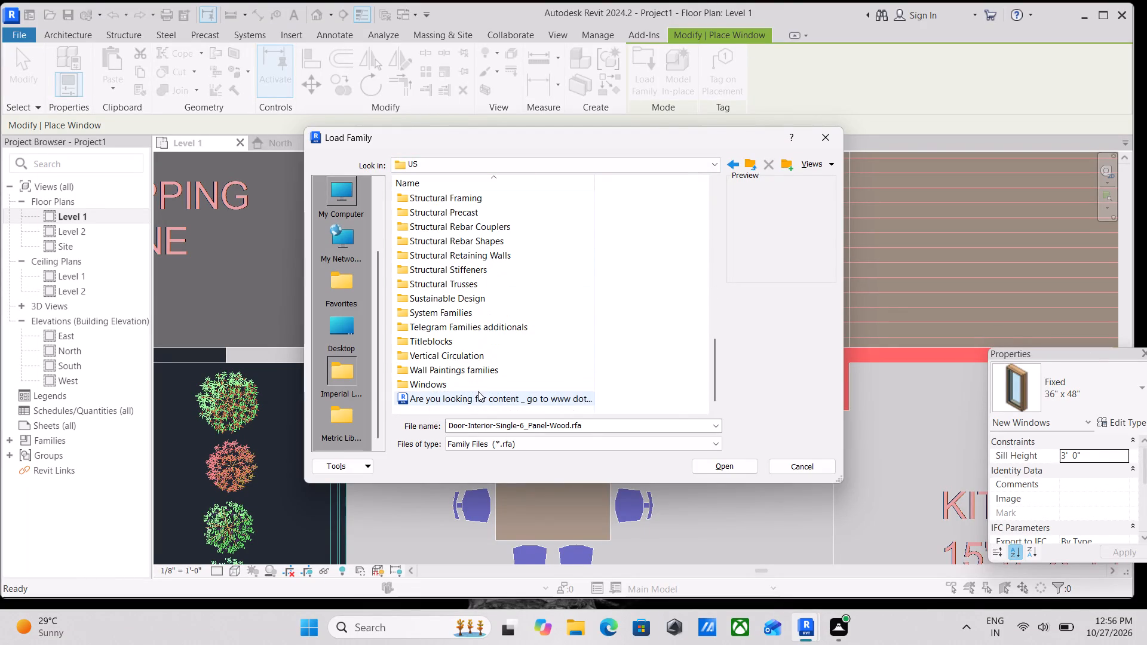
scroll(478, 391, "down", 2)
double_click(459, 381)
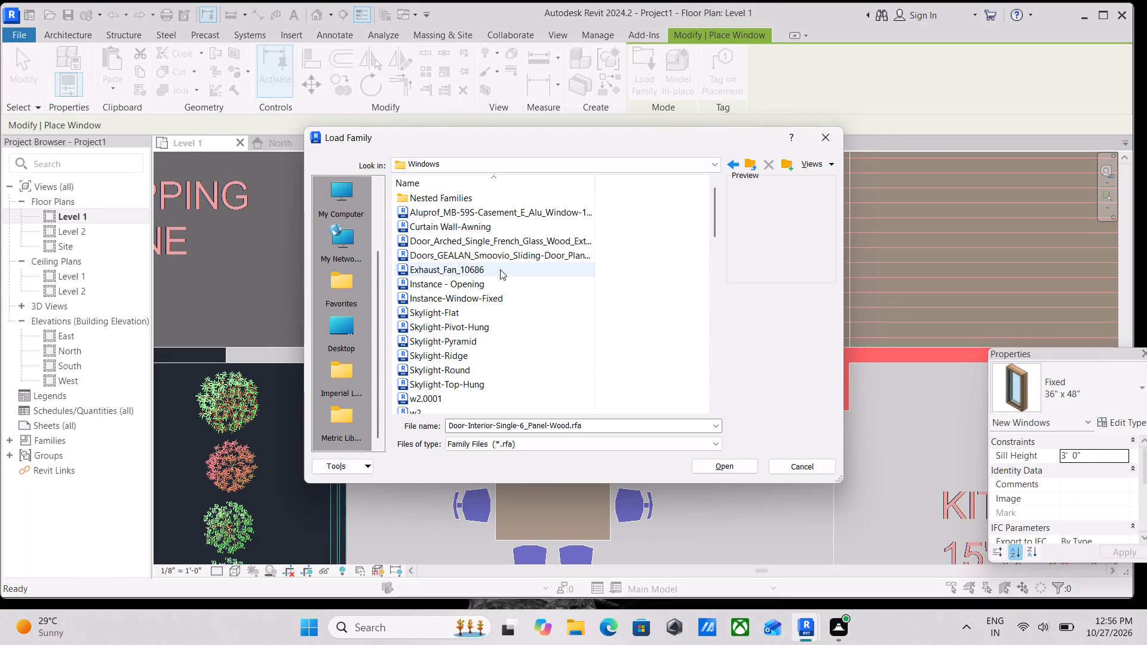
left_click(489, 286)
left_click(480, 268)
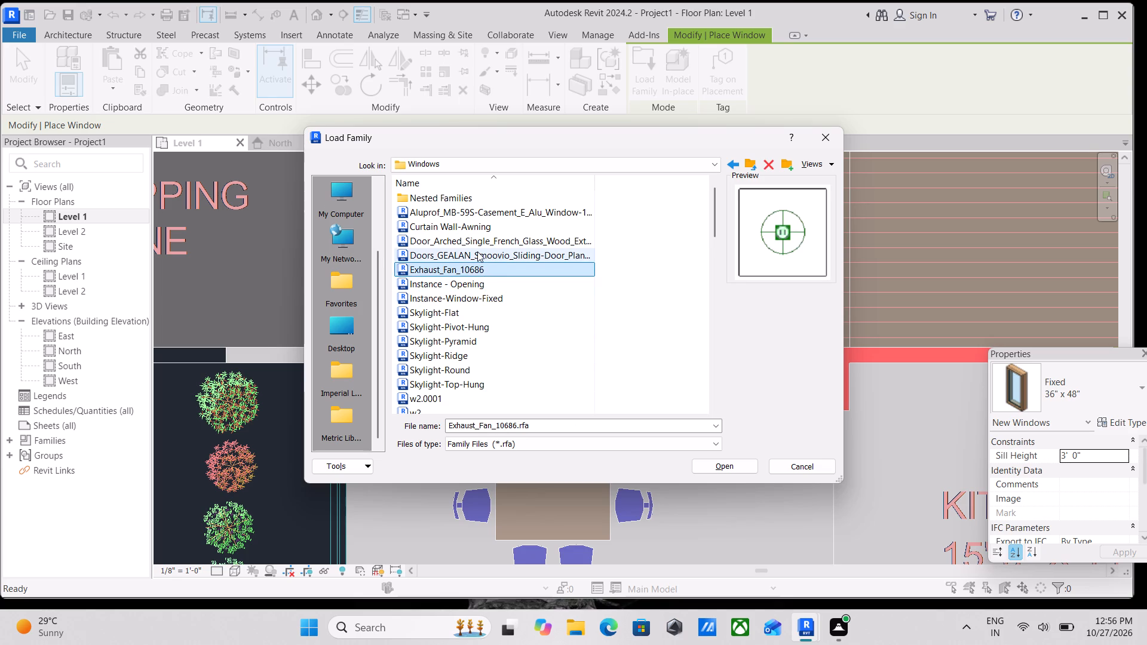
left_click(477, 251)
left_click(478, 236)
left_click(477, 217)
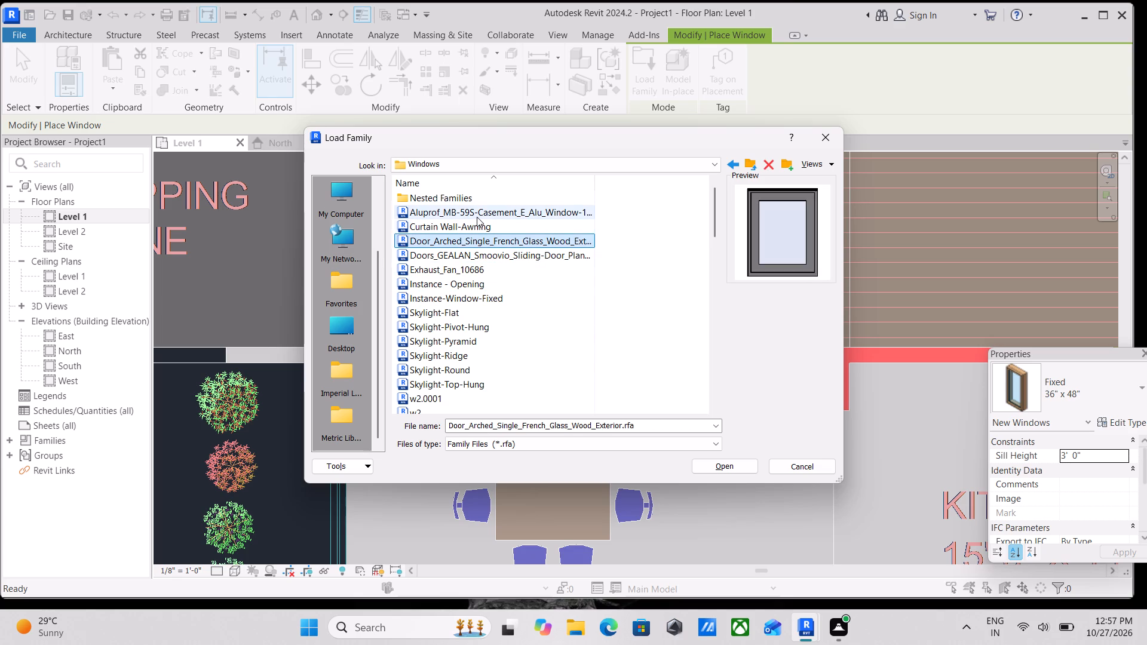
left_click(480, 232)
scroll(516, 314, "down", 4)
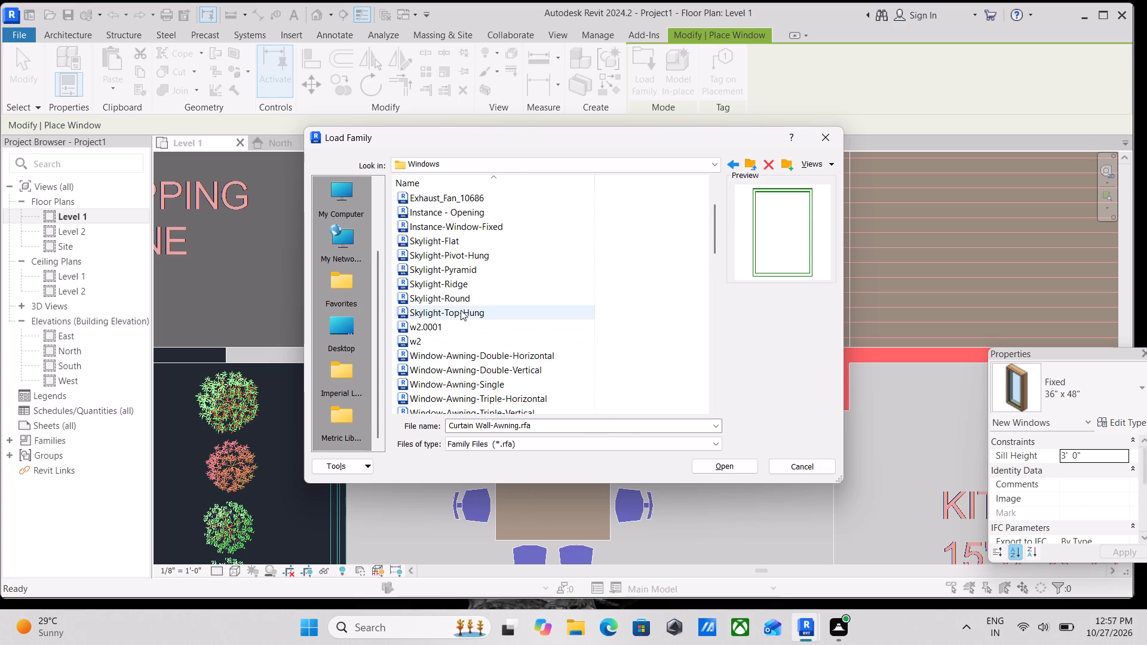
left_click(461, 310)
left_click(464, 284)
left_click(467, 262)
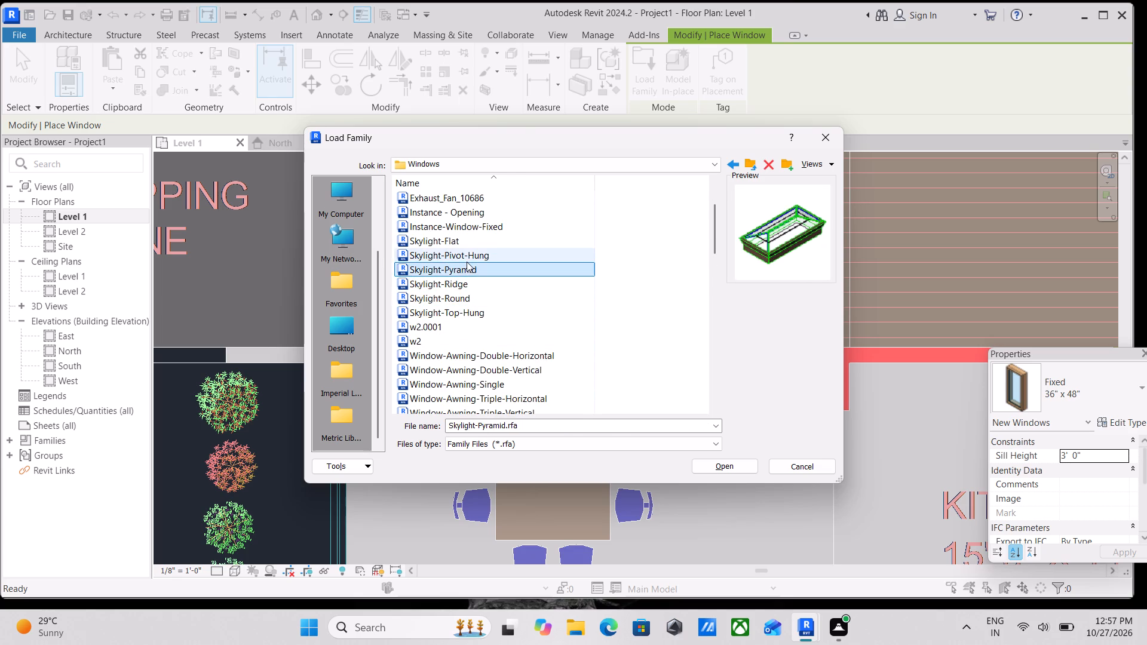
Compare the bay casement window families and load Window-Bay-Casement-45_Degree_Angle into the project.
scroll(461, 364, "down", 4)
left_click(465, 370)
left_click(473, 336)
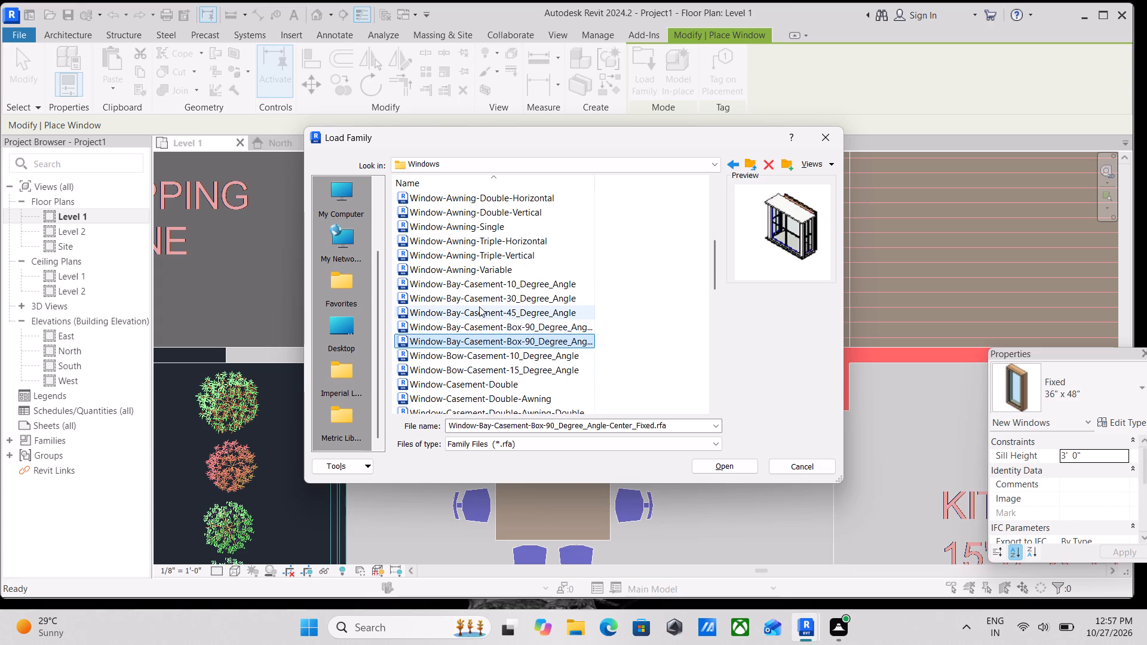
left_click(479, 306)
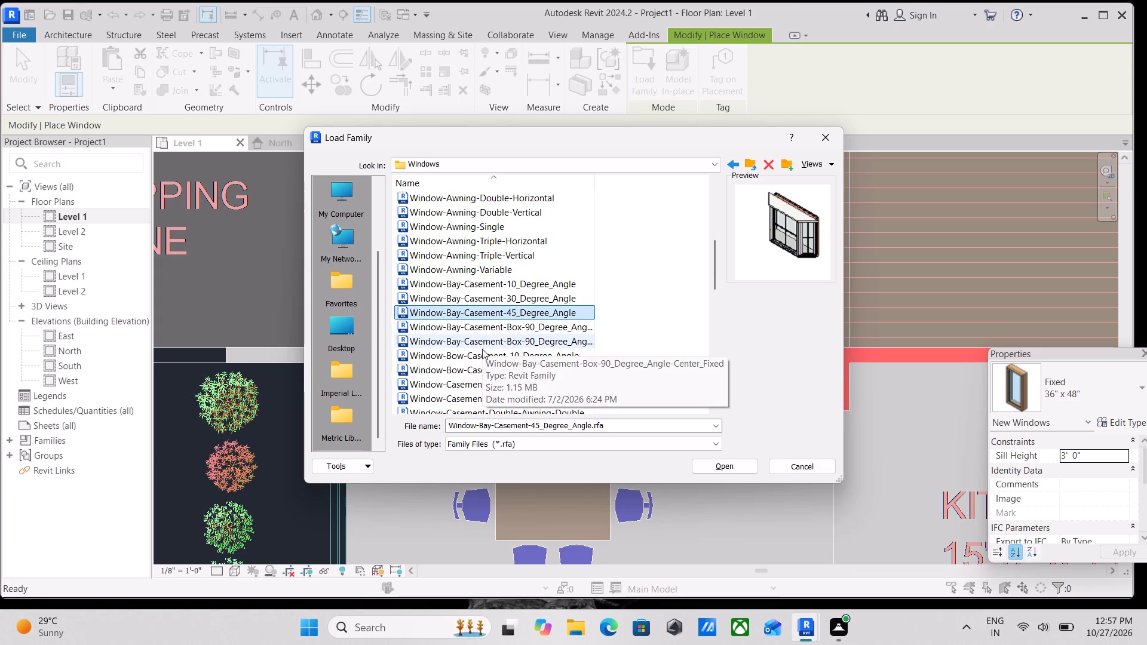
left_click(461, 332)
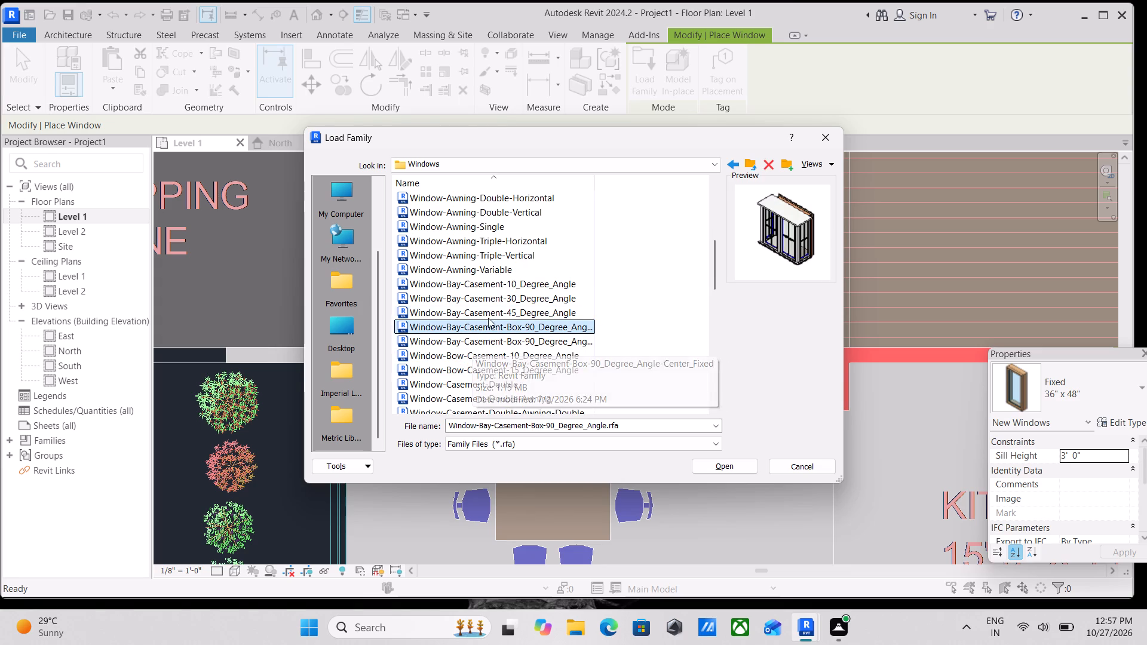
left_click(490, 308)
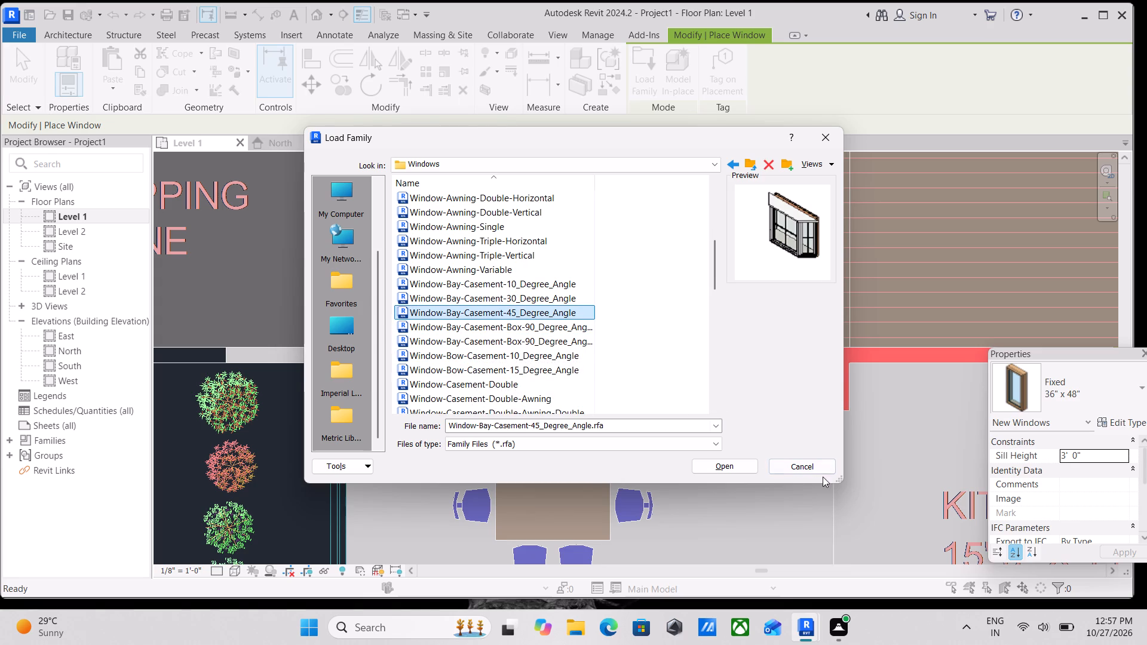
left_click(725, 468)
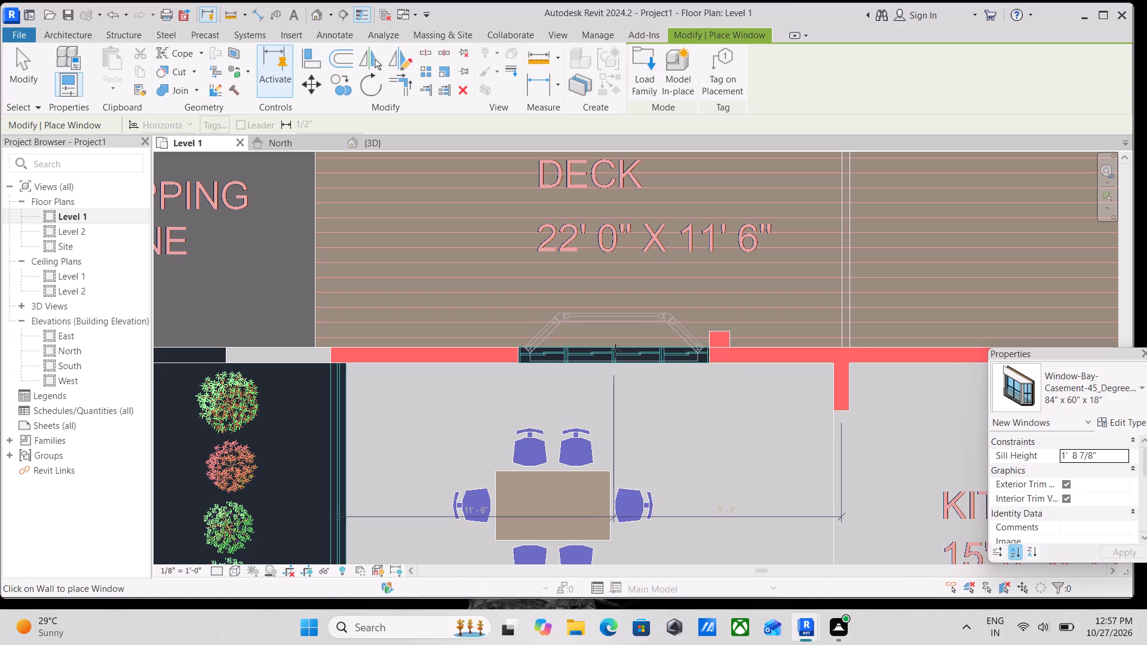
Place the 84" x 60" x 18" bay casement window in the dining room's deck-side opening and end window placement.
left_click(615, 351)
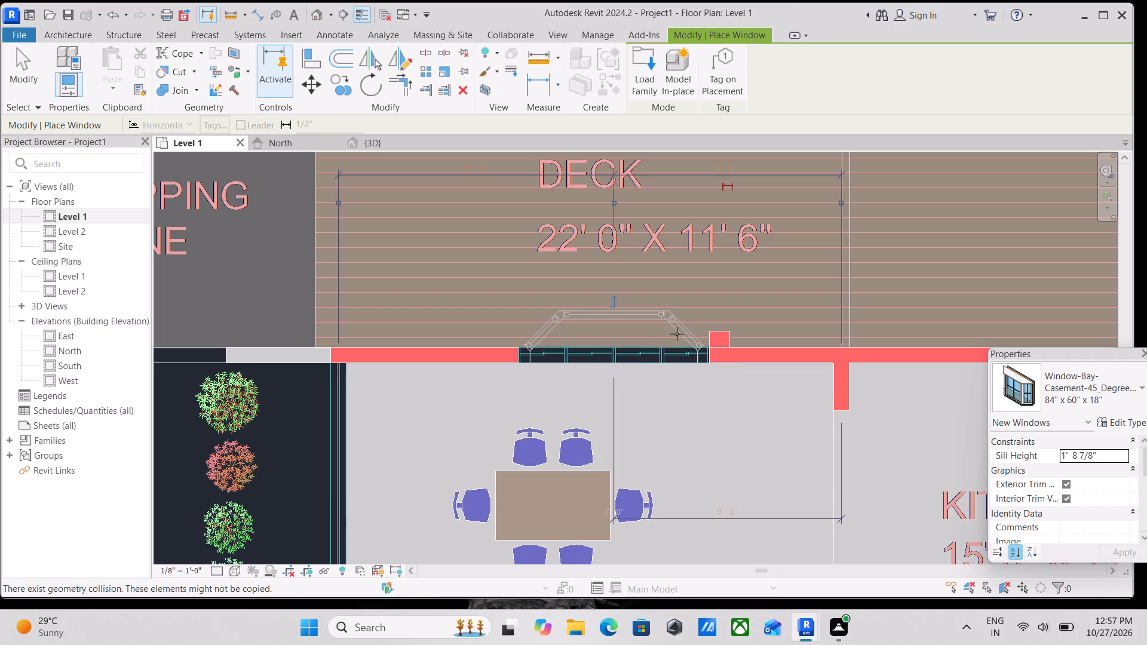
scroll(677, 334, "down", 2)
middle_click_drag(677, 334, 670, 334)
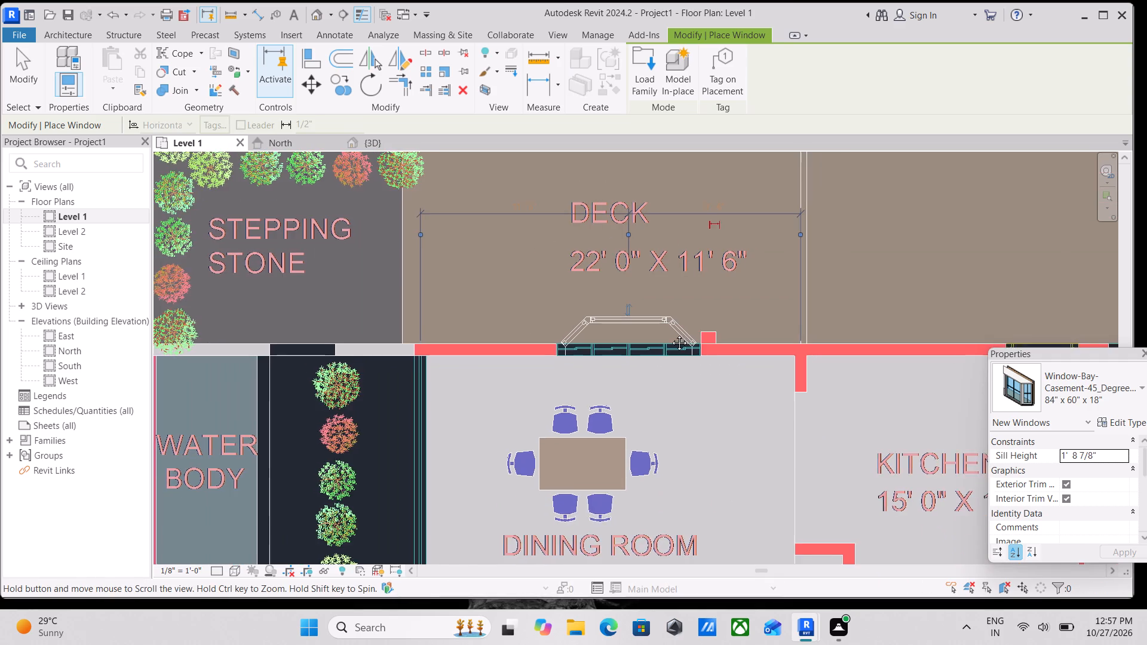
middle_click_drag(670, 334, 537, 351)
scroll(537, 351, "down", 1)
middle_click_drag(537, 351, 483, 355)
key("Escape")
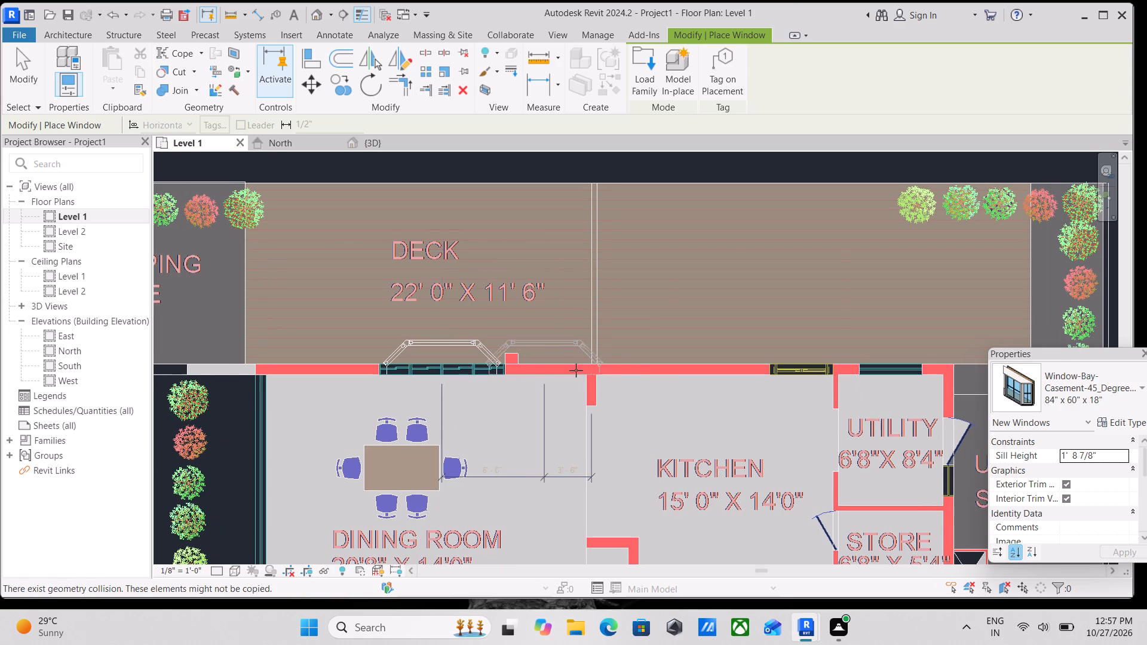
key("Escape")
Examine the kitchen and utility window openings along the deck-side wall.
middle_click_drag(807, 365, 760, 374)
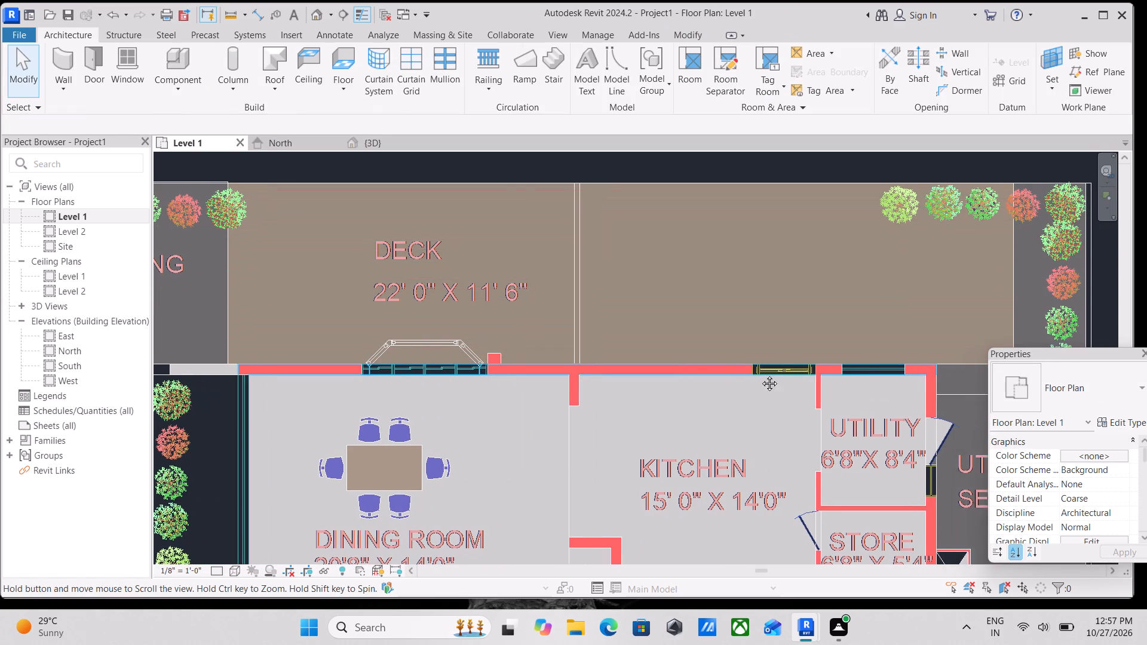
middle_click_drag(760, 374, 752, 376)
scroll(796, 391, "up", 5)
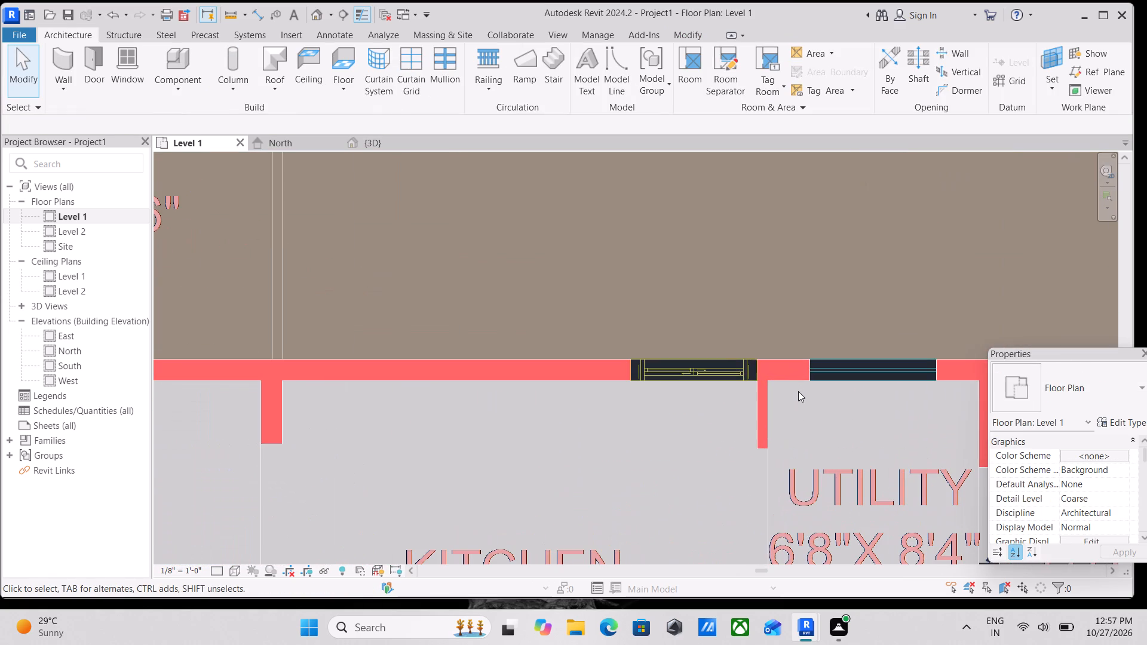
scroll(691, 303, "down", 2)
scroll(667, 363, "down", 3)
middle_click_drag(666, 365, 668, 365)
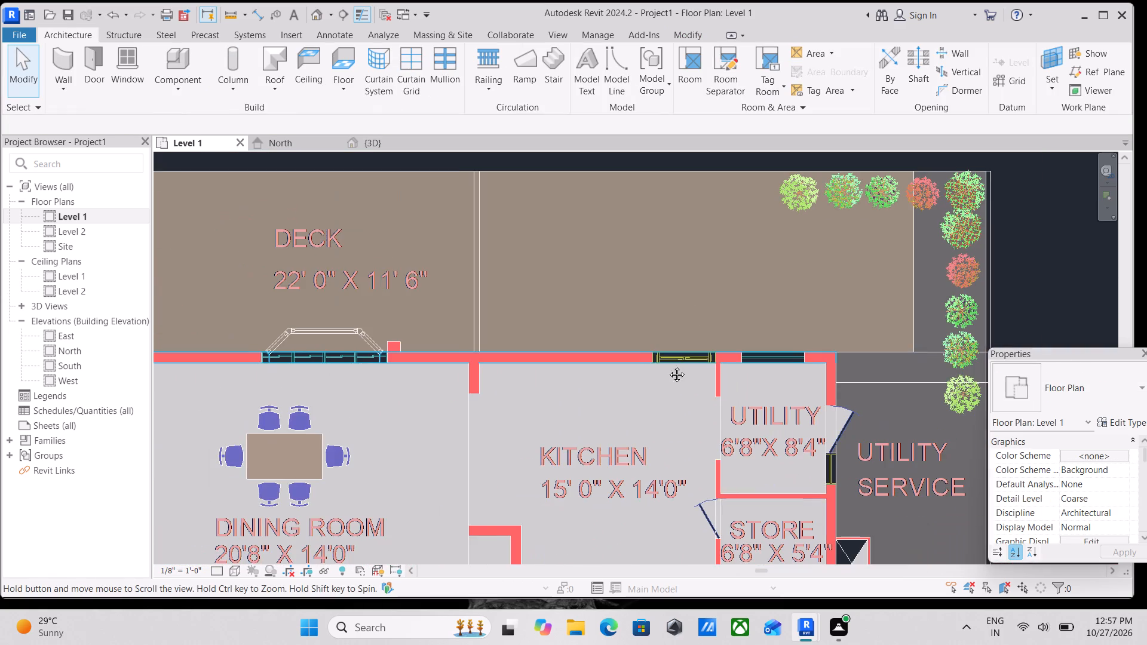
middle_click_drag(668, 365, 676, 367)
scroll(654, 367, "up", 3)
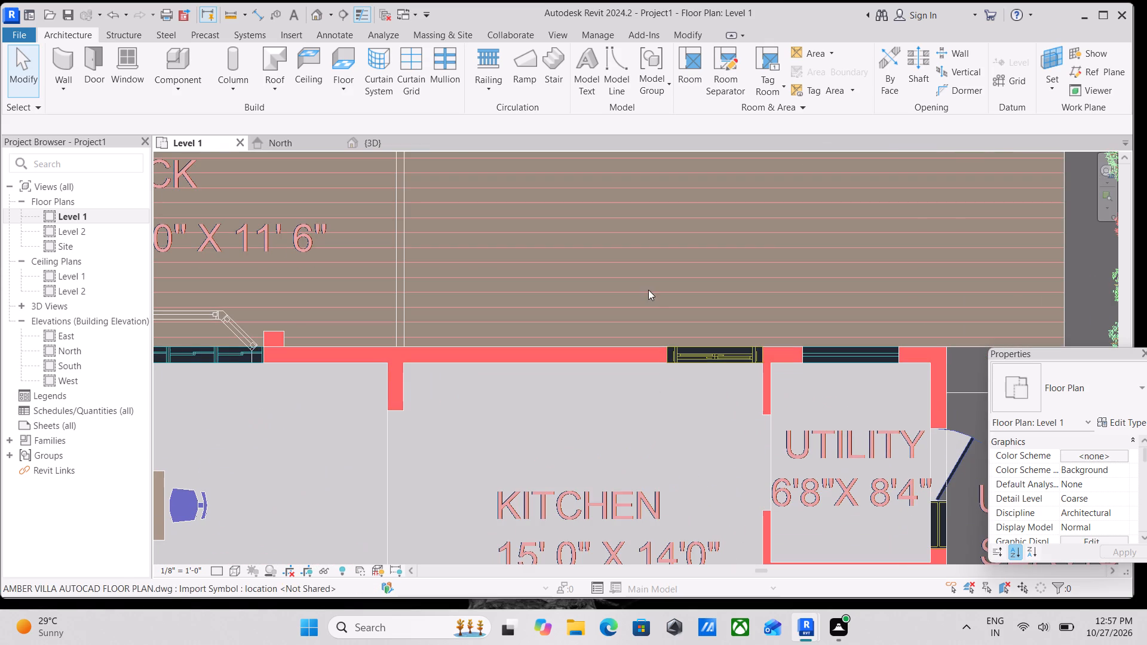
middle_click_drag(648, 290, 684, 355)
Restart window placement and duplicate the 84" x 60" x 18" bay casement type under the name WINDOW 4'.
key("w")
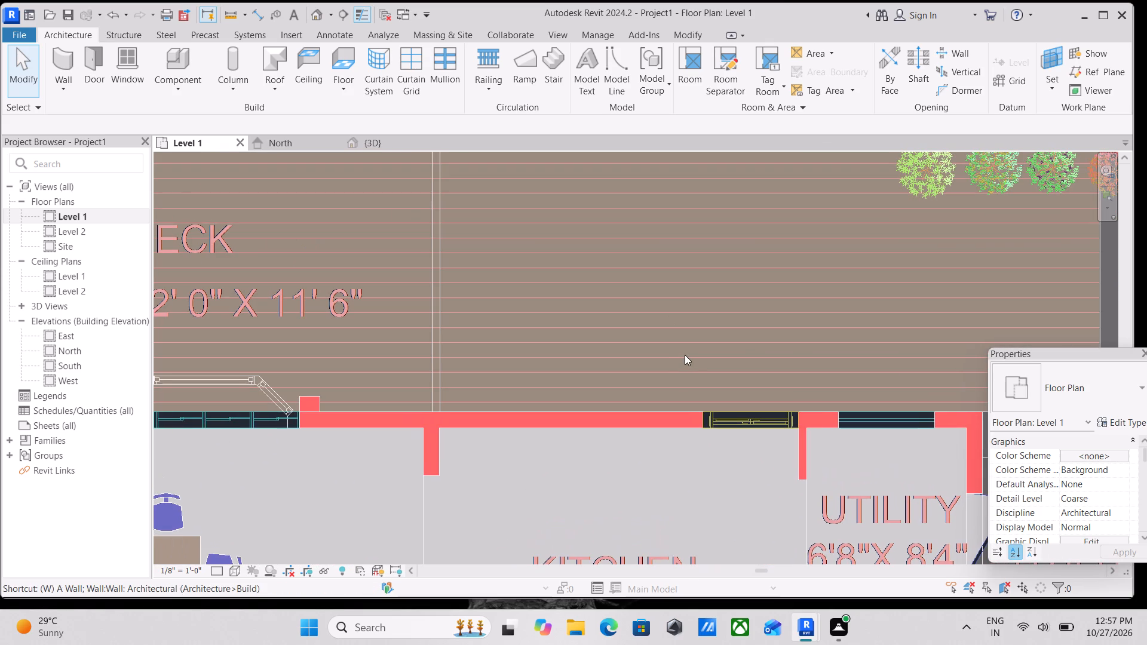
key("n")
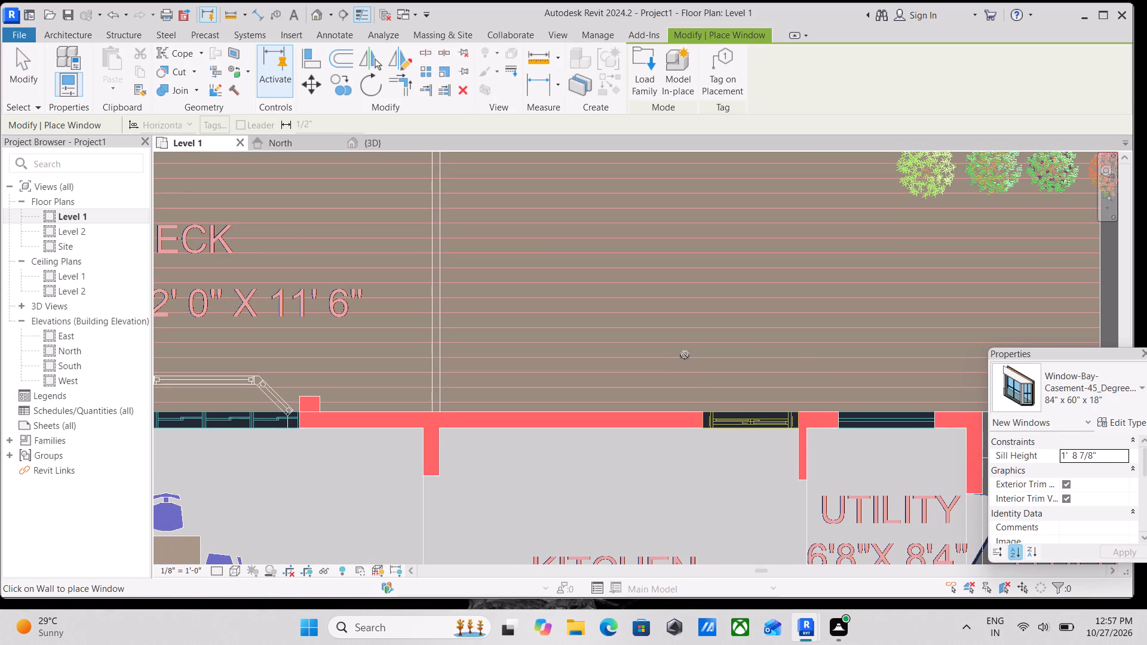
left_click(1131, 422)
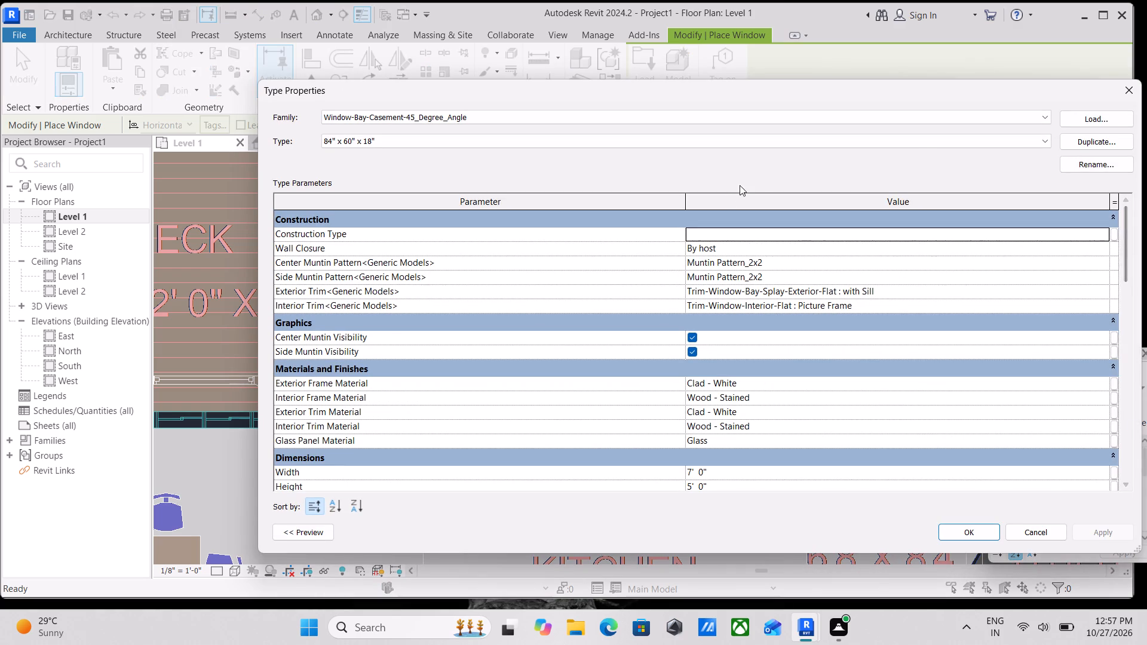
left_click(1118, 142)
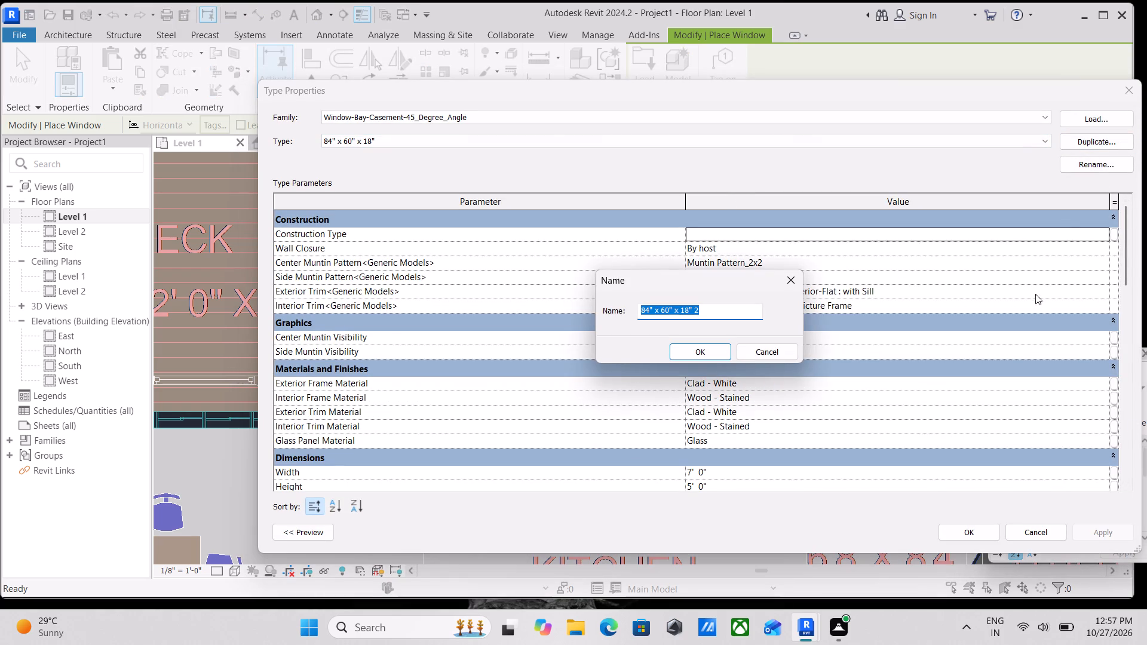
key("BackSpace")
type("WINDOW 4")
key("apostrophe")
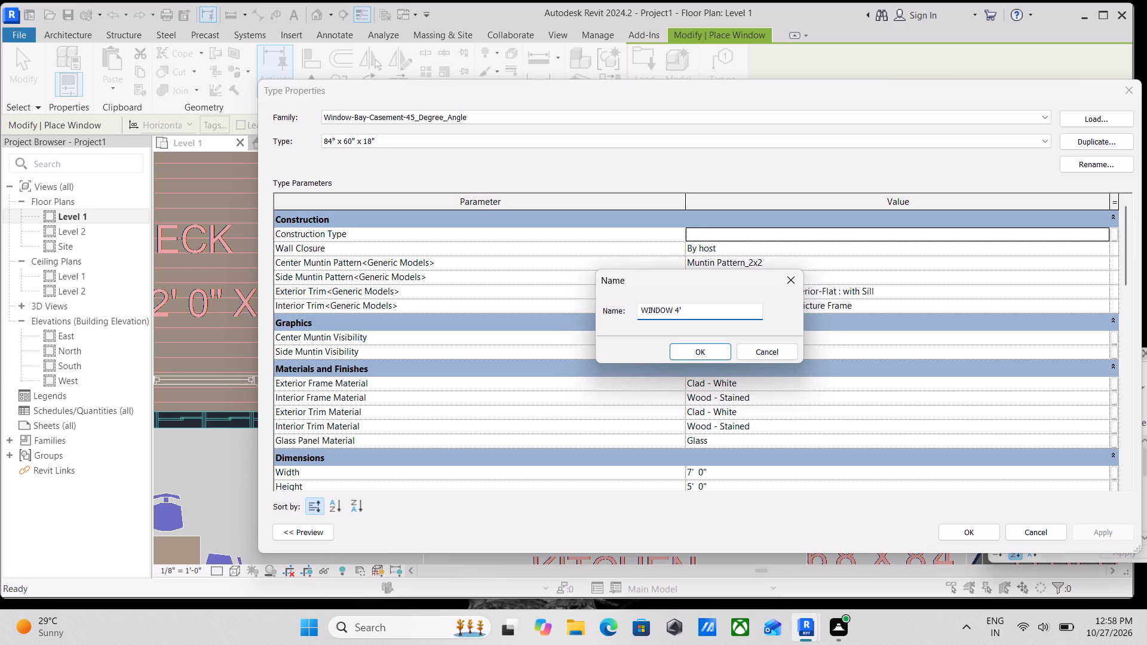
left_click(694, 352)
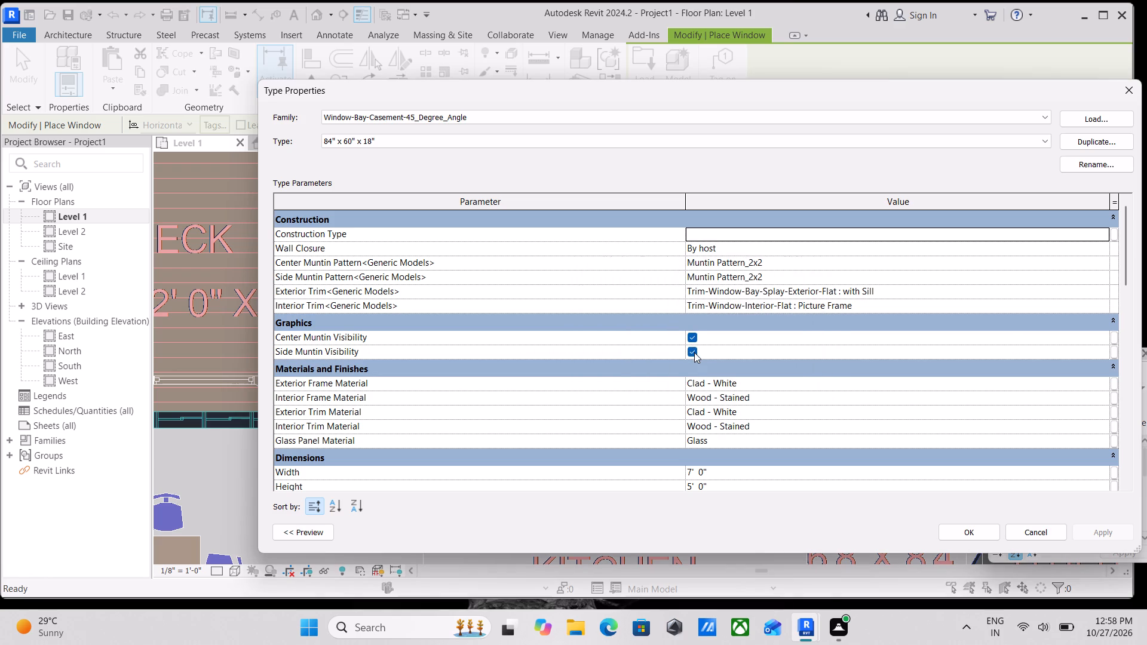
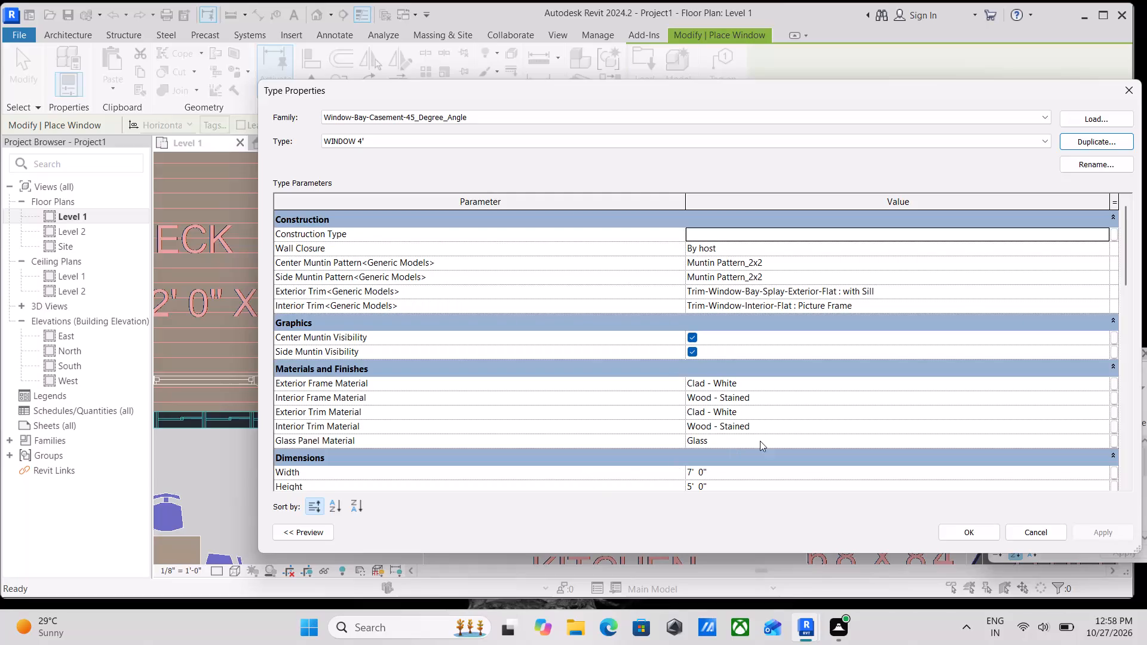
Set the WINDOW 4' bay casement type's width to 4' 0" and apply the type properties.
scroll(760, 441, "down", 1)
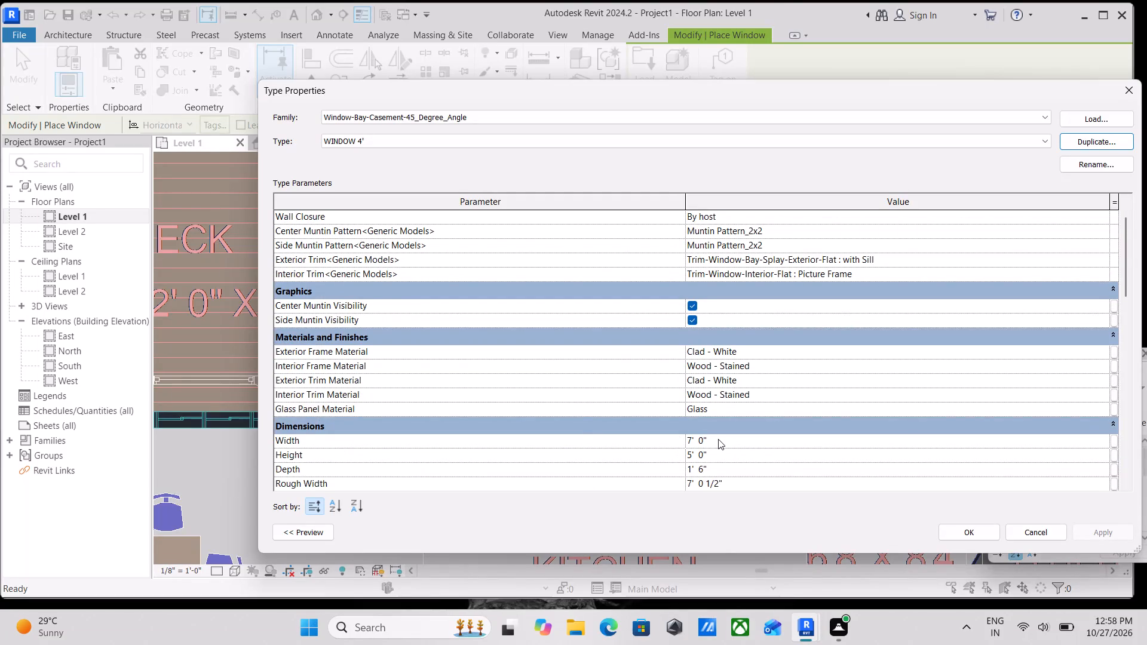
scroll(718, 439, "down", 1)
left_click(718, 395)
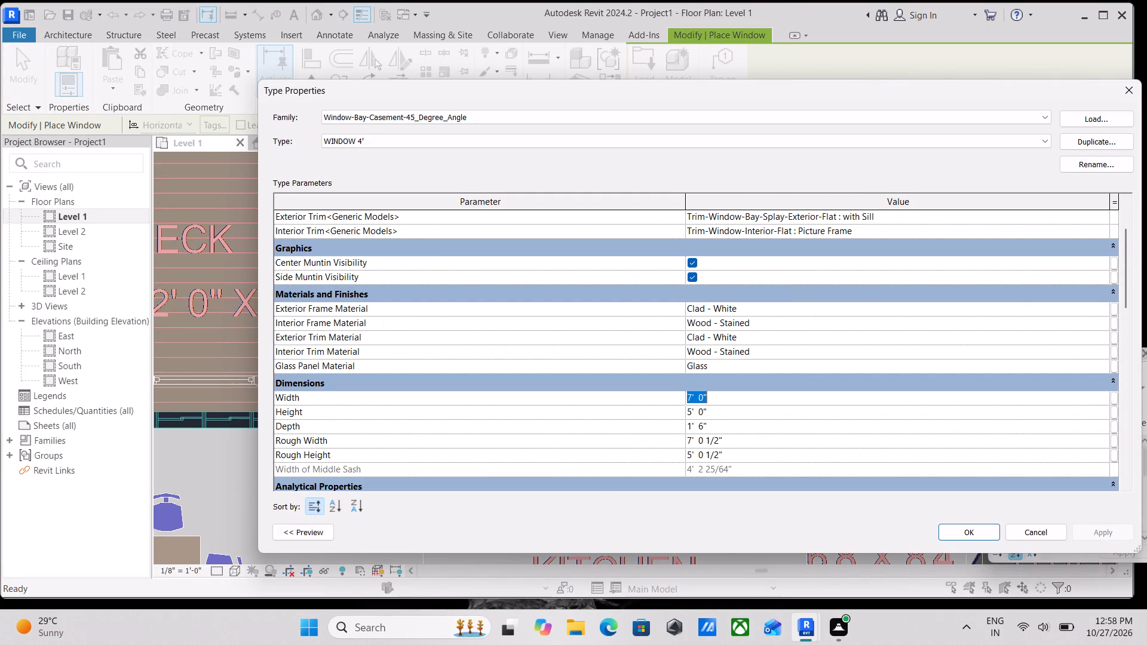
key("4")
key("apostrophe")
key("Return")
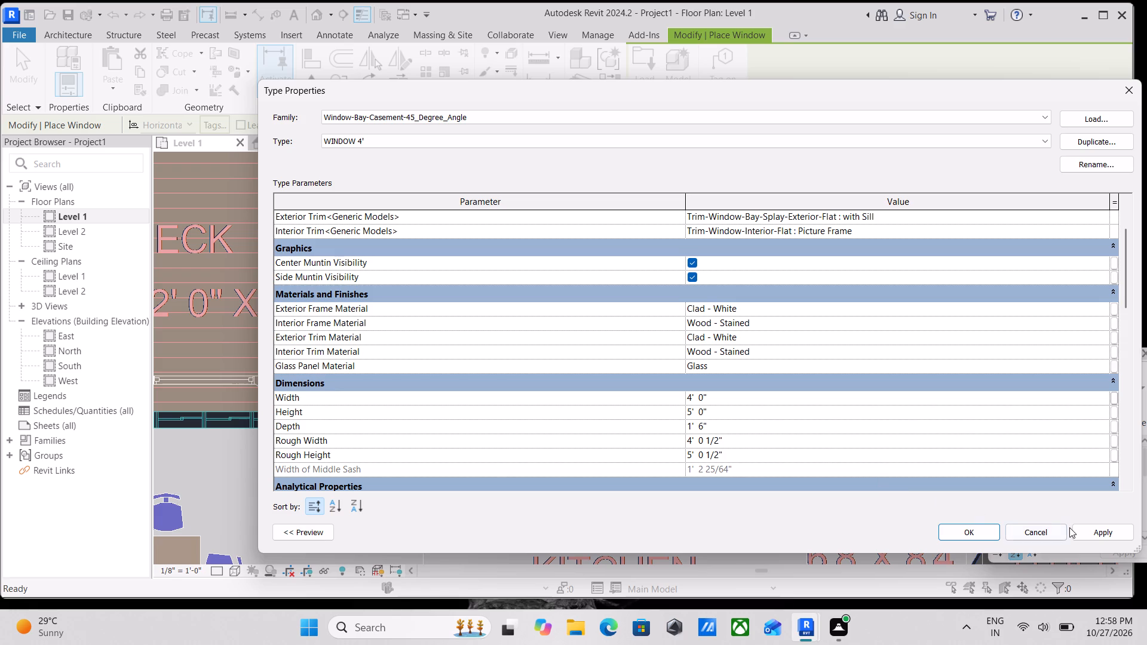
left_click(1085, 529)
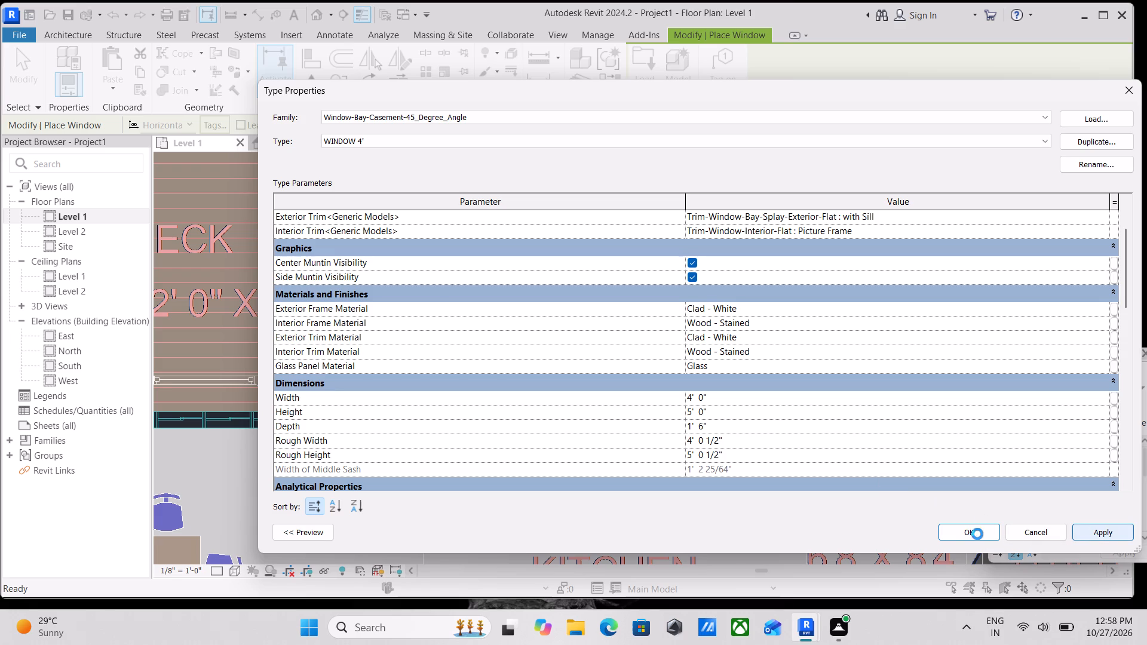
left_click(971, 530)
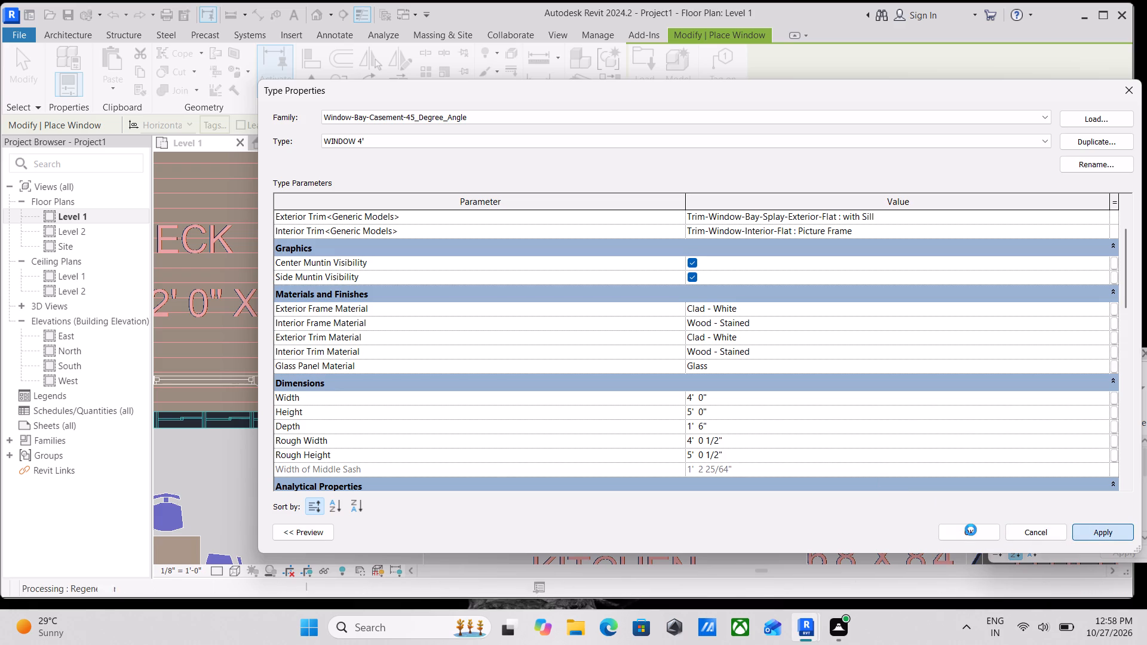
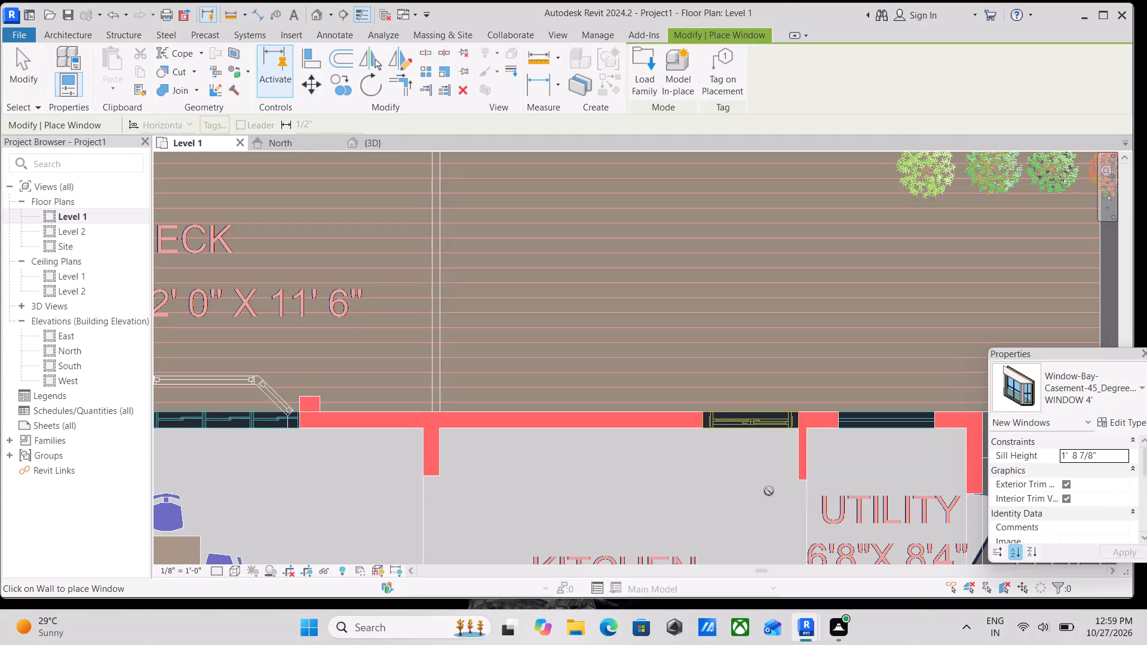
Place a WINDOW 4' bay casement window in the kitchen wall opening facing the deck.
scroll(740, 411, "up", 3)
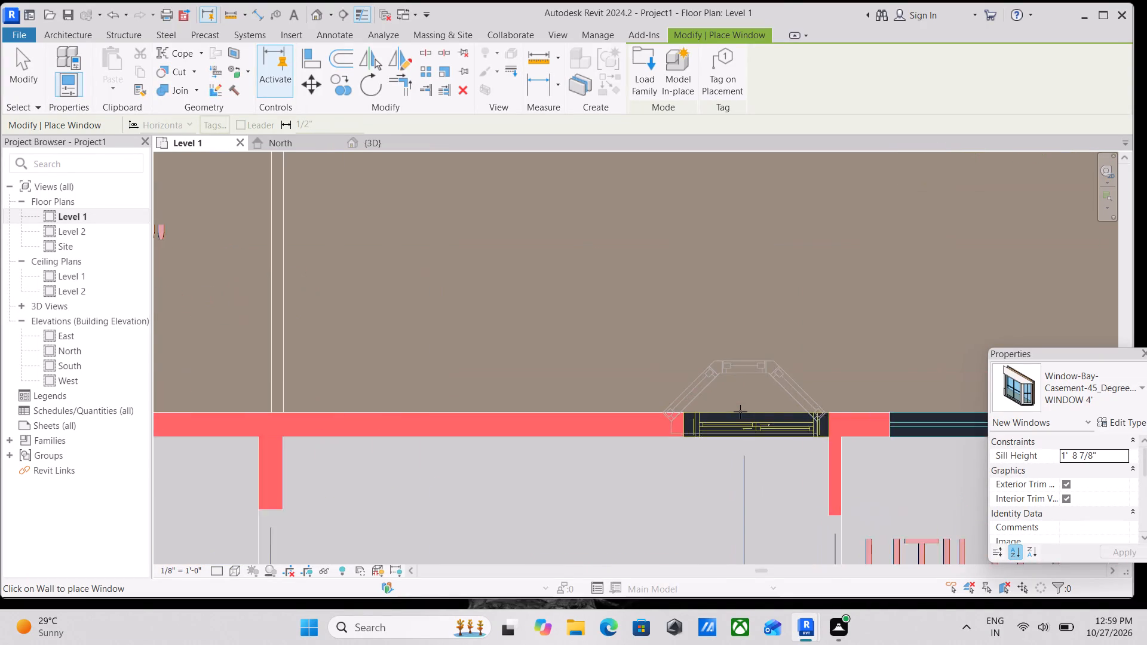
scroll(740, 411, "up", 1)
left_click(759, 407)
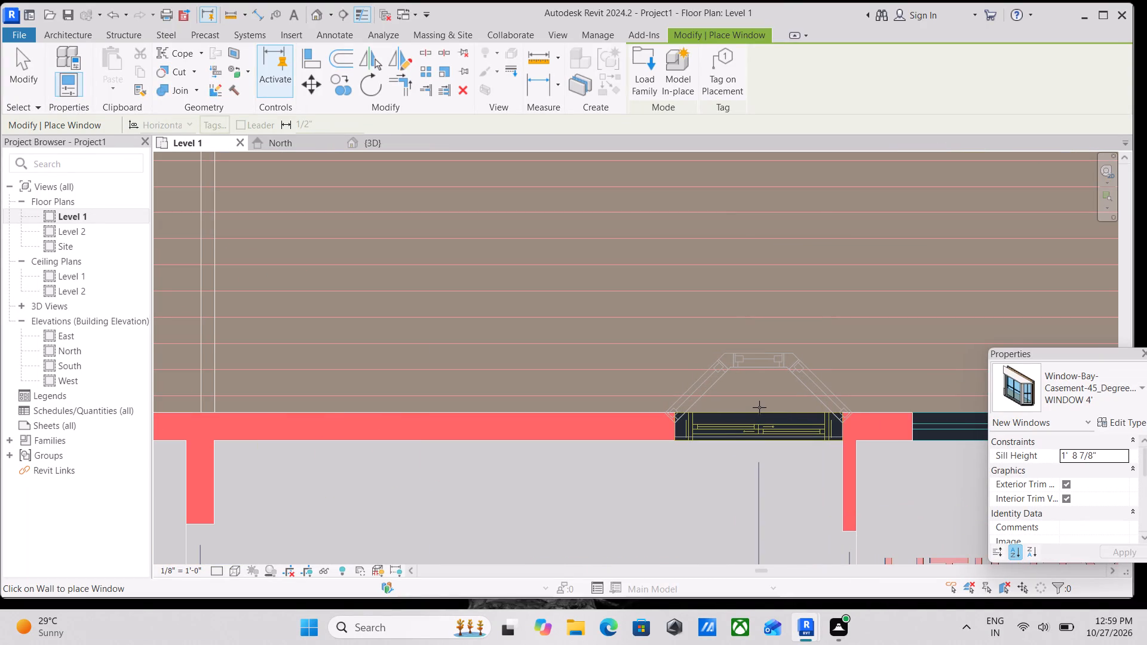
Place another WINDOW 4' bay window in the opening of the Guest Bed Room's south exterior wall.
scroll(759, 407, "down", 1)
middle_click_drag(759, 407, 722, 403)
scroll(767, 397, "down", 2)
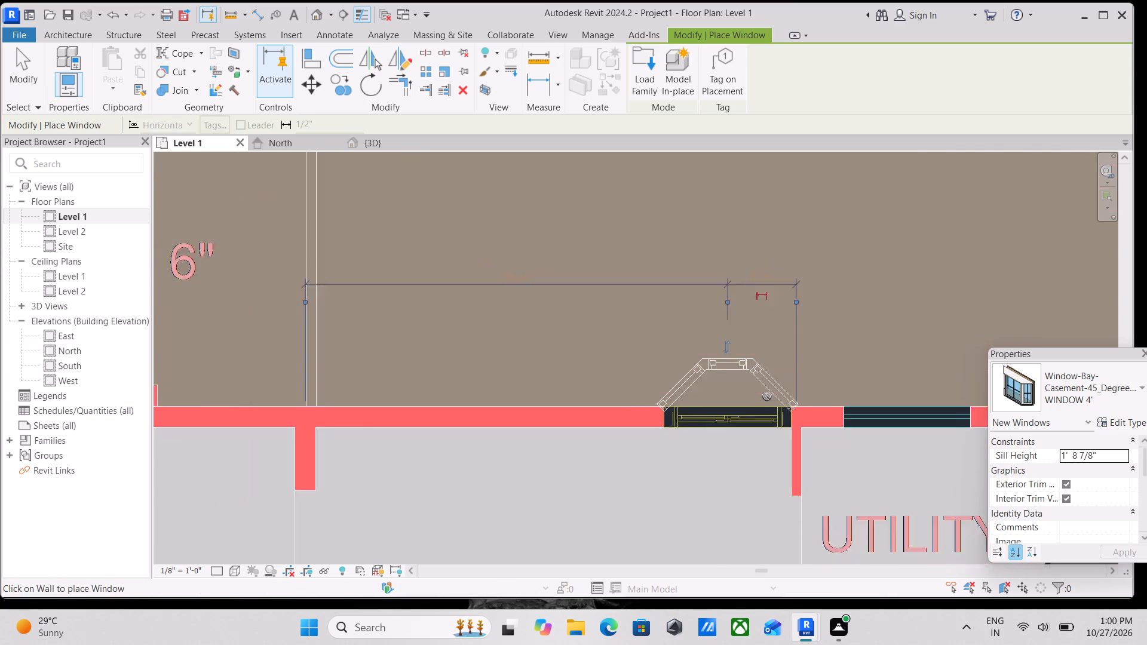
scroll(767, 397, "down", 1)
middle_click_drag(767, 397, 682, 389)
scroll(682, 389, "up", 1)
scroll(689, 389, "down", 3)
middle_click_drag(689, 389, 730, 324)
scroll(730, 324, "up", 1)
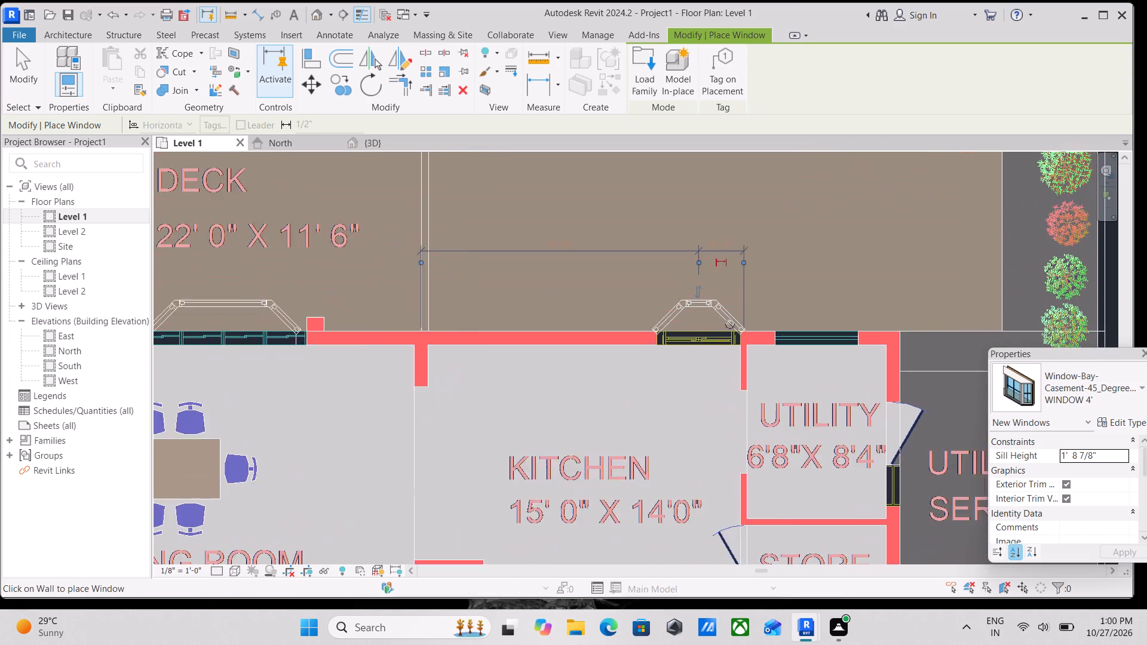
scroll(730, 324, "down", 5)
middle_click_drag(730, 324, 706, 251)
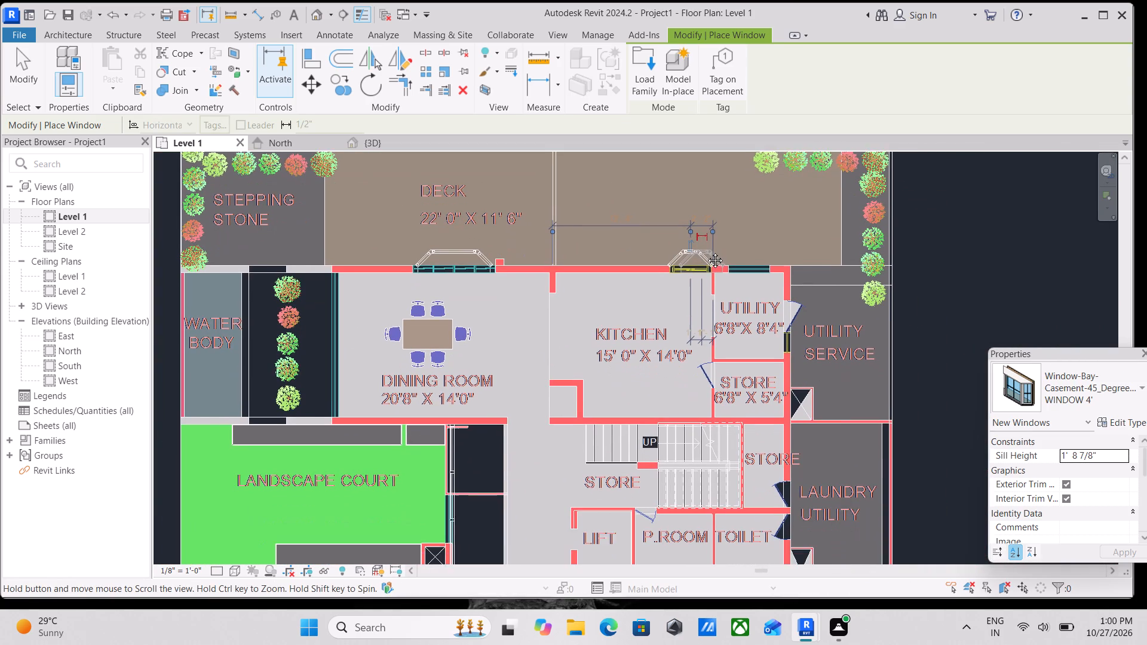
middle_click_drag(706, 251, 703, 236)
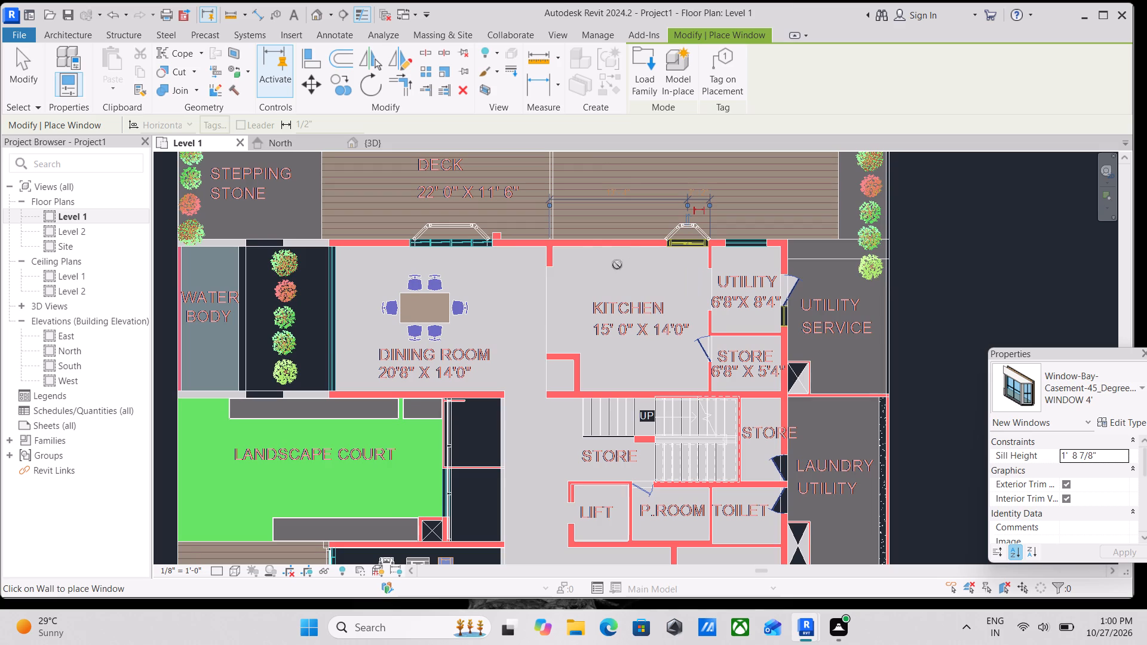
middle_click_drag(552, 258, 757, 158)
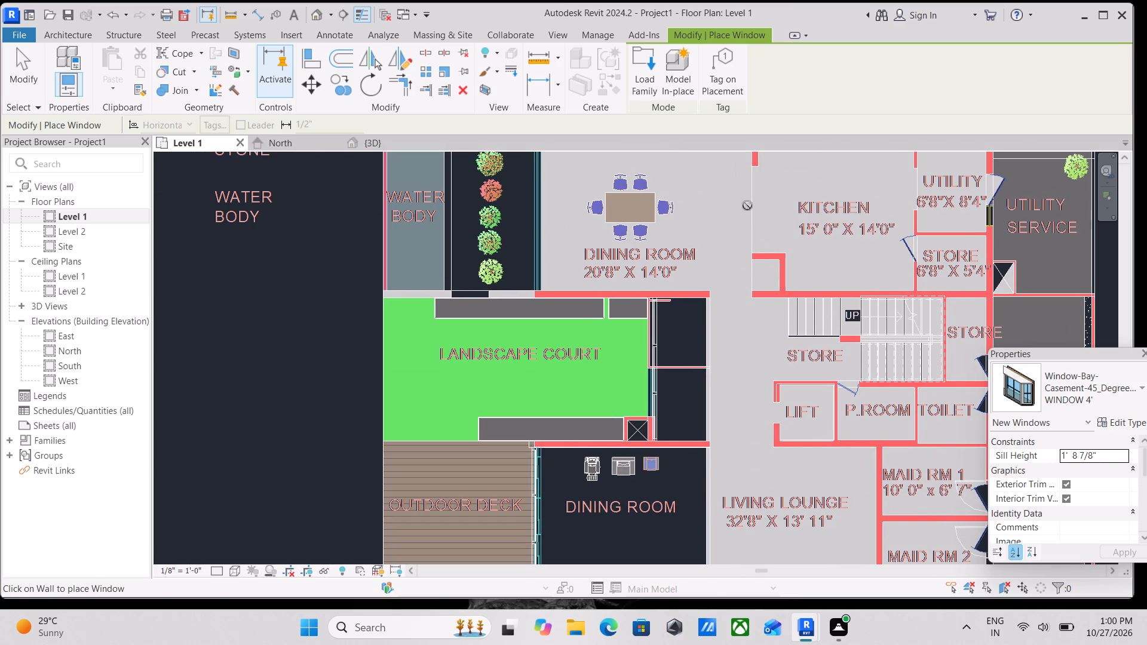
middle_click_drag(780, 358, 753, 272)
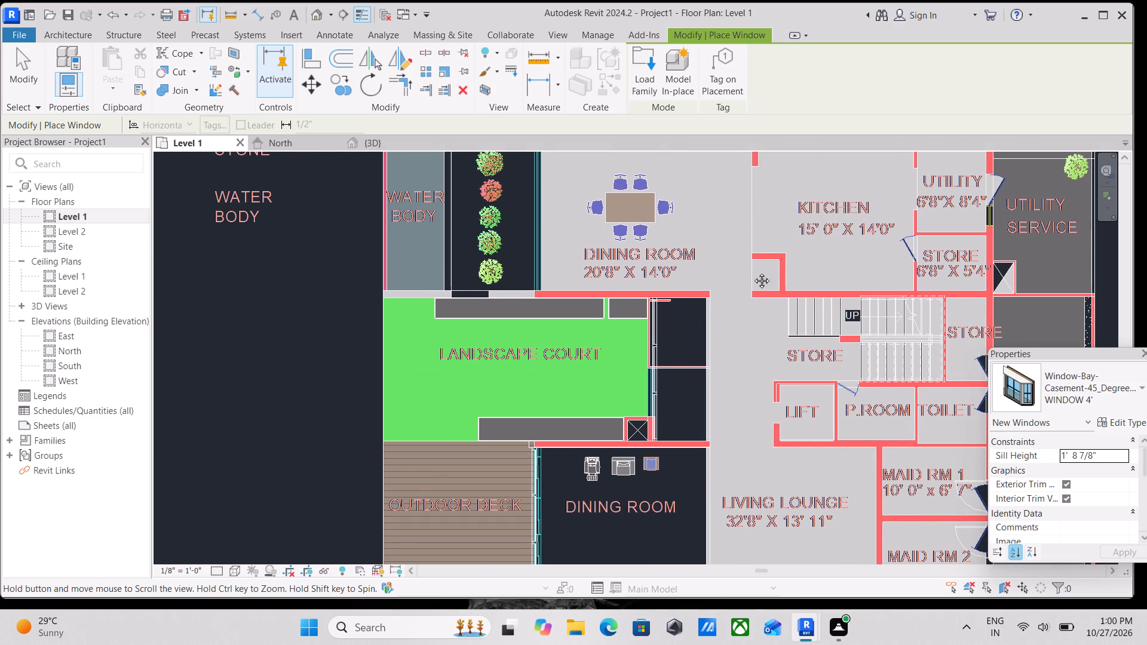
middle_click_drag(753, 272, 778, 138)
middle_click_drag(765, 344, 744, 116)
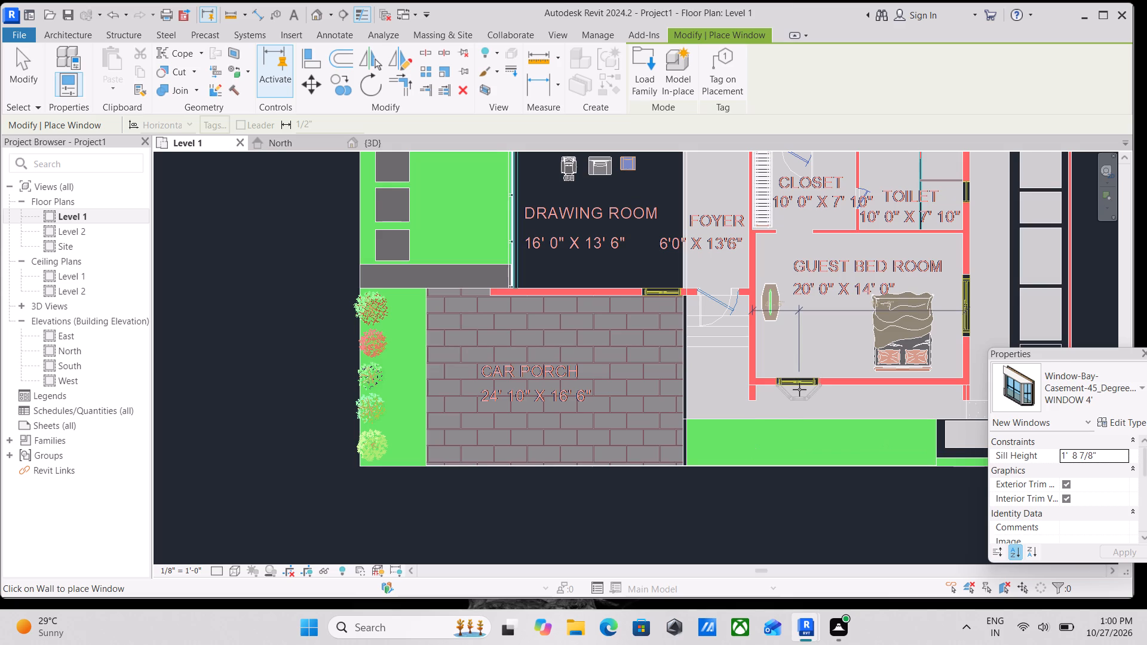
scroll(799, 389, "up", 8)
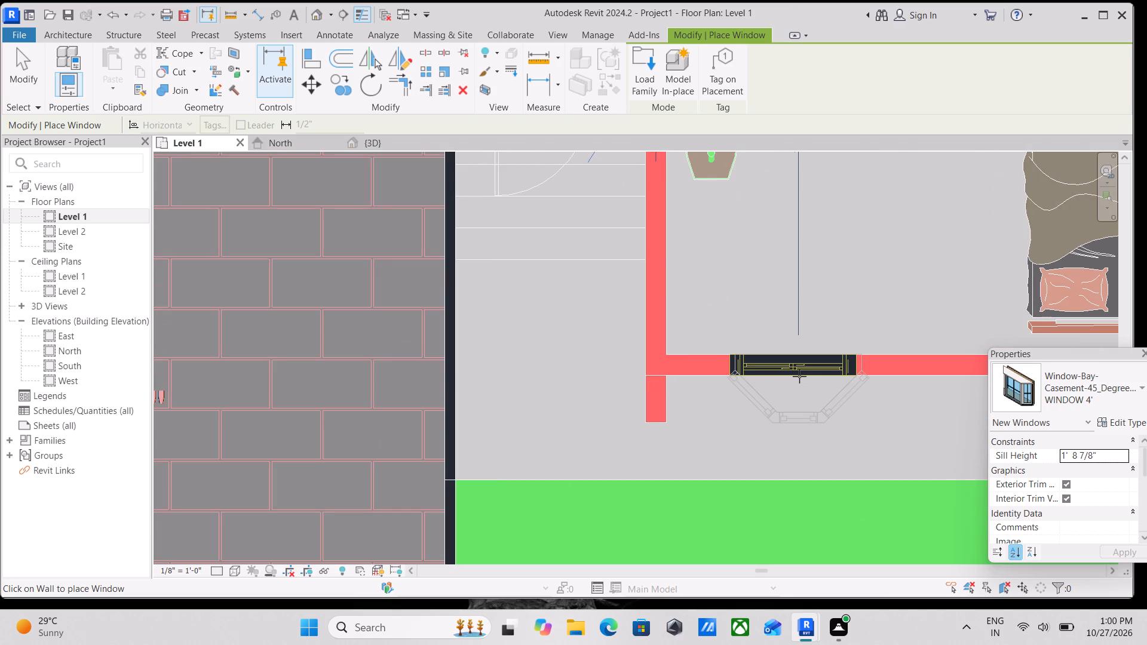
left_click(795, 374)
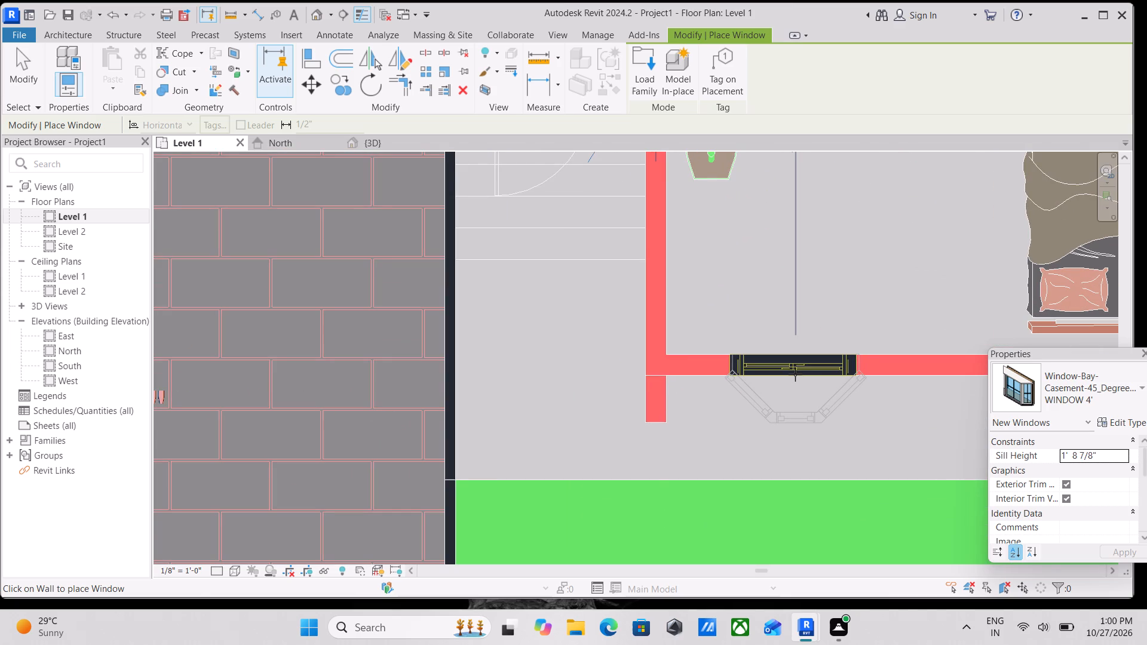
Duplicate the WINDOW 4' bay casement type under the name WINDOW 6'X4'.
scroll(795, 374, "down", 1)
middle_click_drag(795, 374, 617, 361)
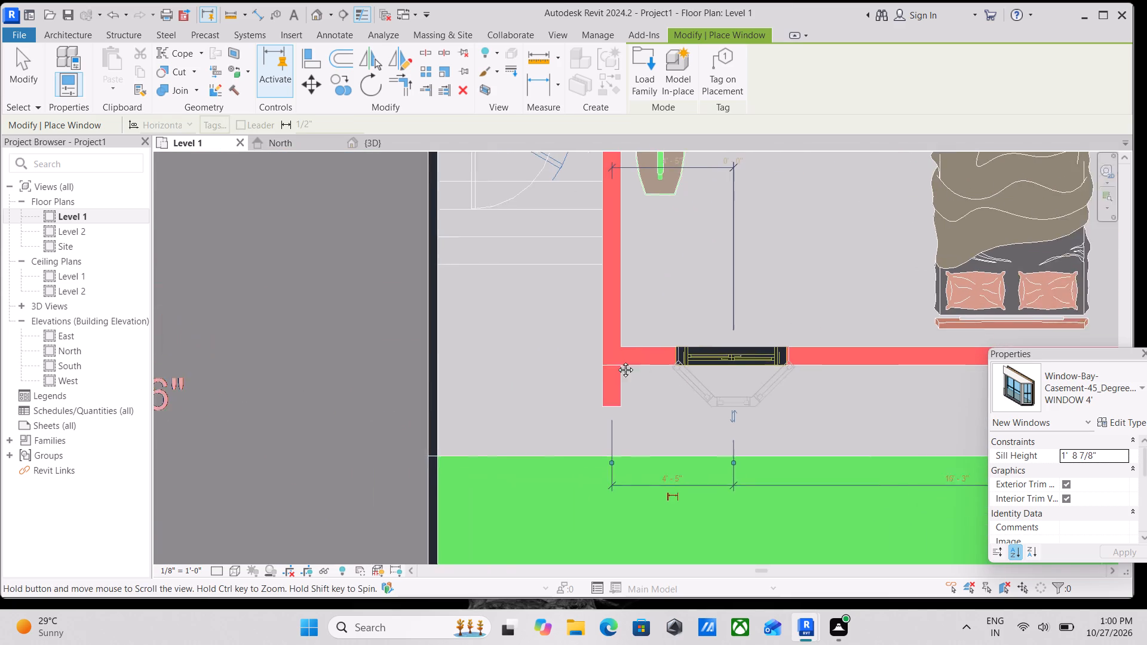
middle_click_drag(617, 361, 341, 359)
middle_click_drag(785, 187, 664, 368)
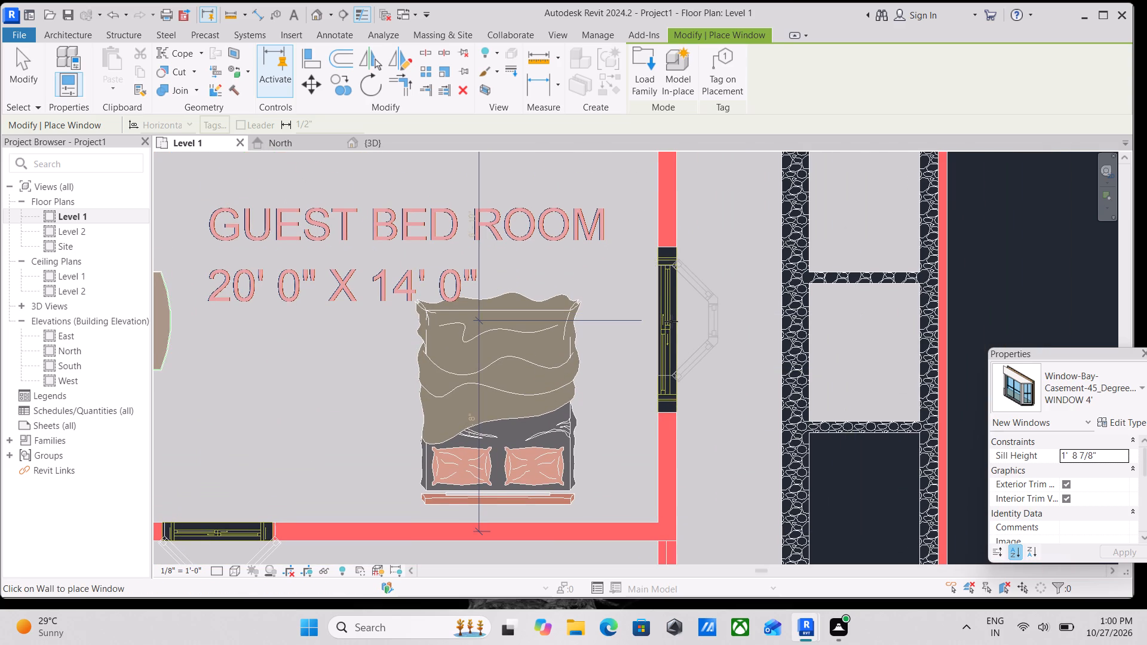
left_click(1137, 421)
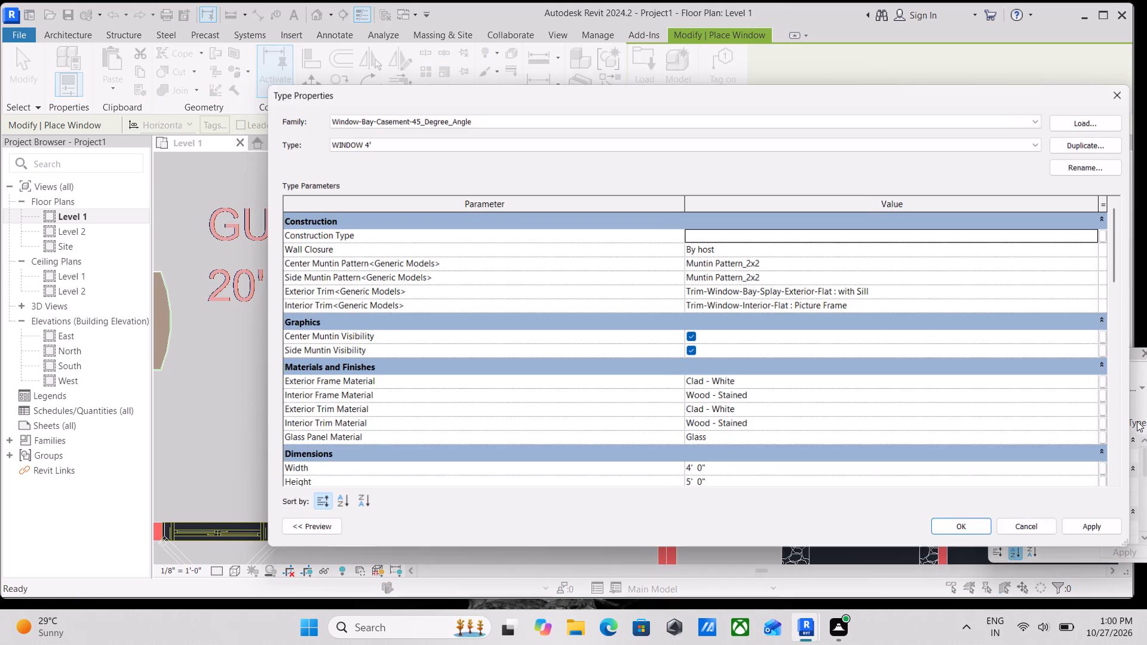
left_click(1082, 142)
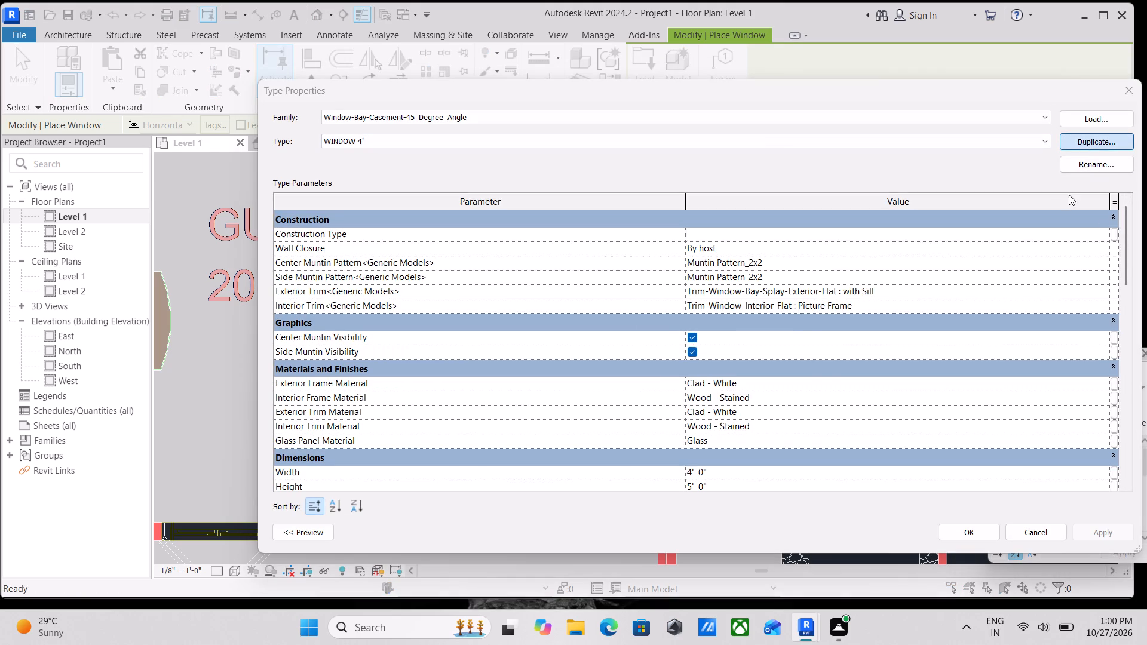
left_click_drag(717, 316, 698, 314)
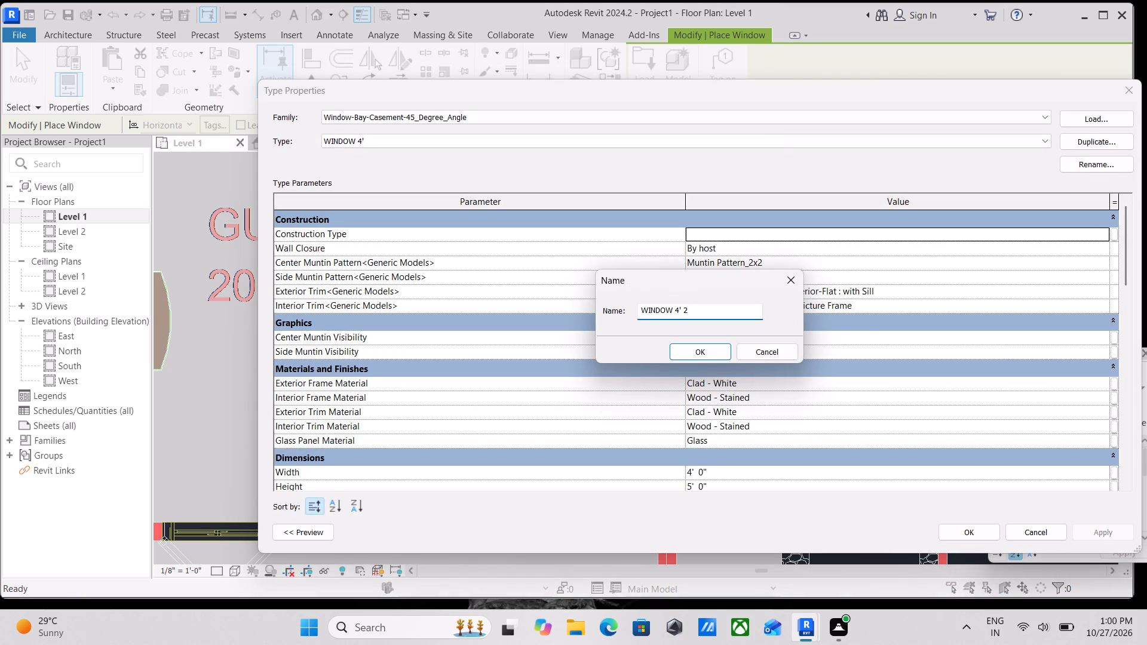
left_click_drag(698, 314, 692, 313)
left_click_drag(692, 312, 674, 316)
key("6")
key("apostrophe")
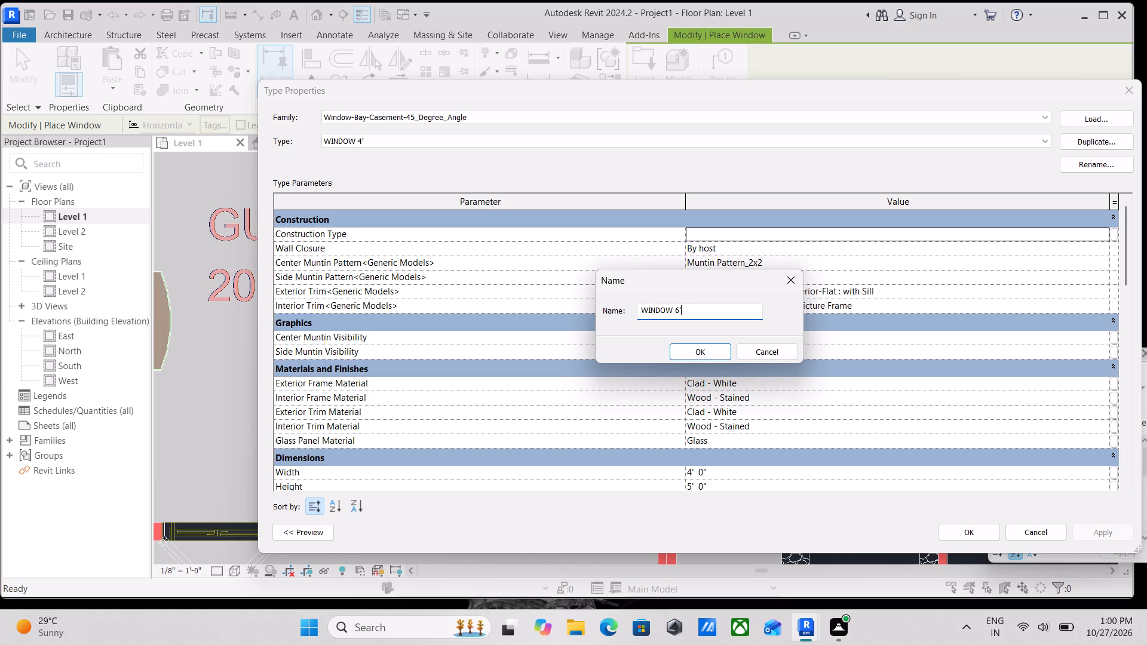
key("x")
key("7")
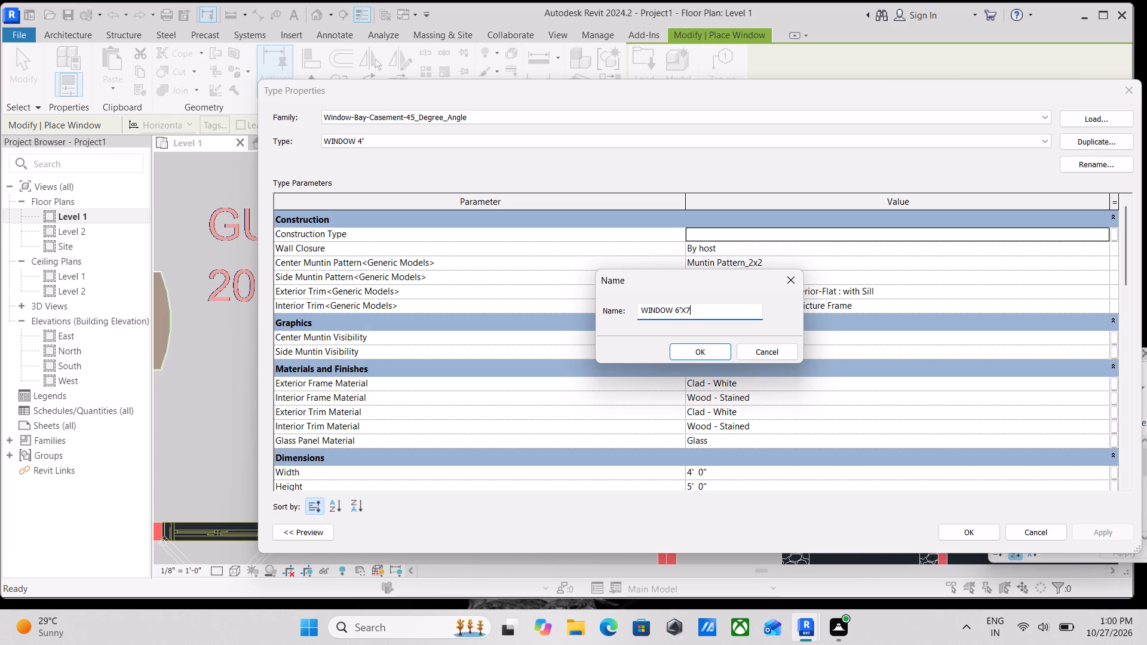
key("BackSpace")
key("2")
key("BackSpace")
key("4")
key("apostrophe")
left_click(692, 345)
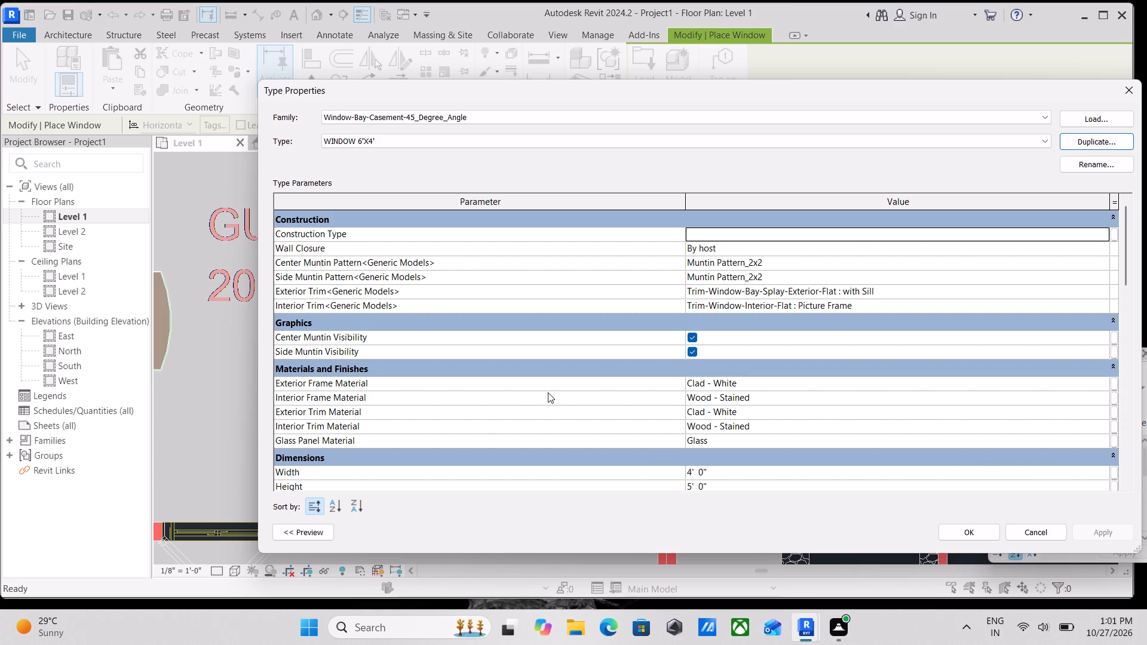
Set the WINDOW 6'X4' type's width to 6' 0" and apply the type properties.
scroll(768, 434, "down", 1)
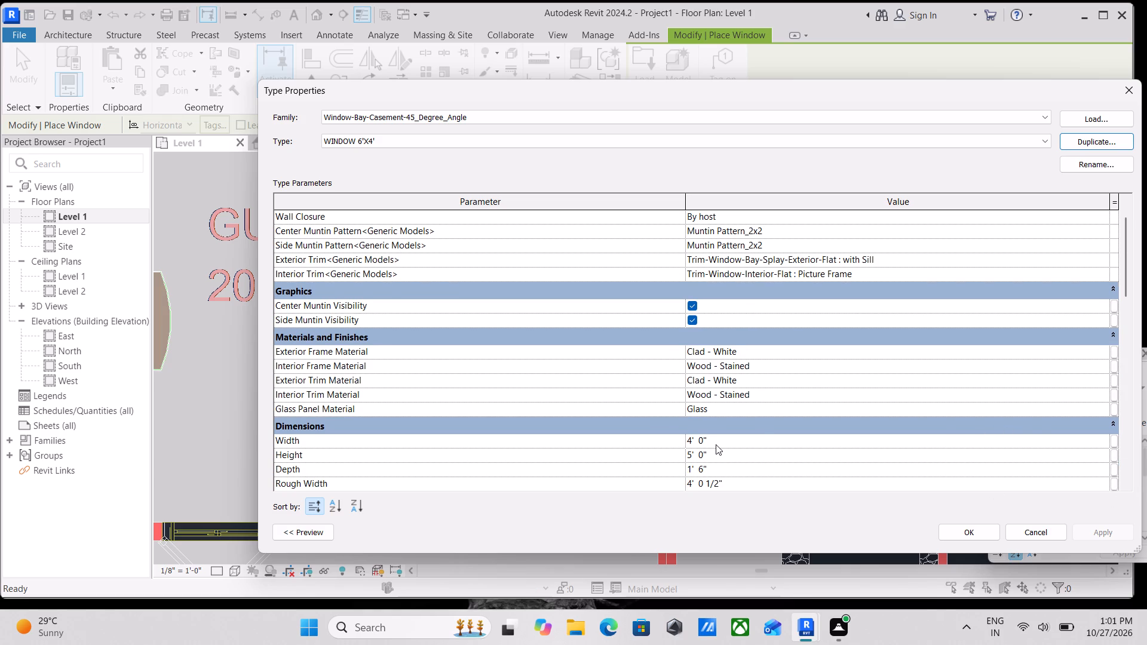
left_click(716, 444)
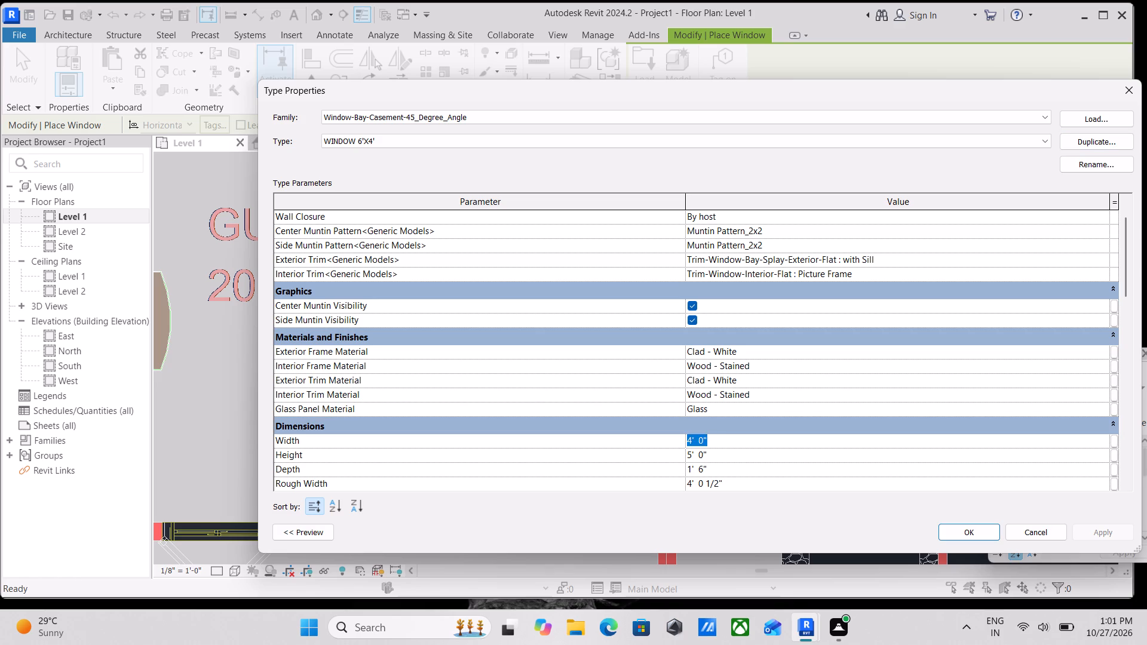
key("6")
key("apostrophe")
left_click(1110, 534)
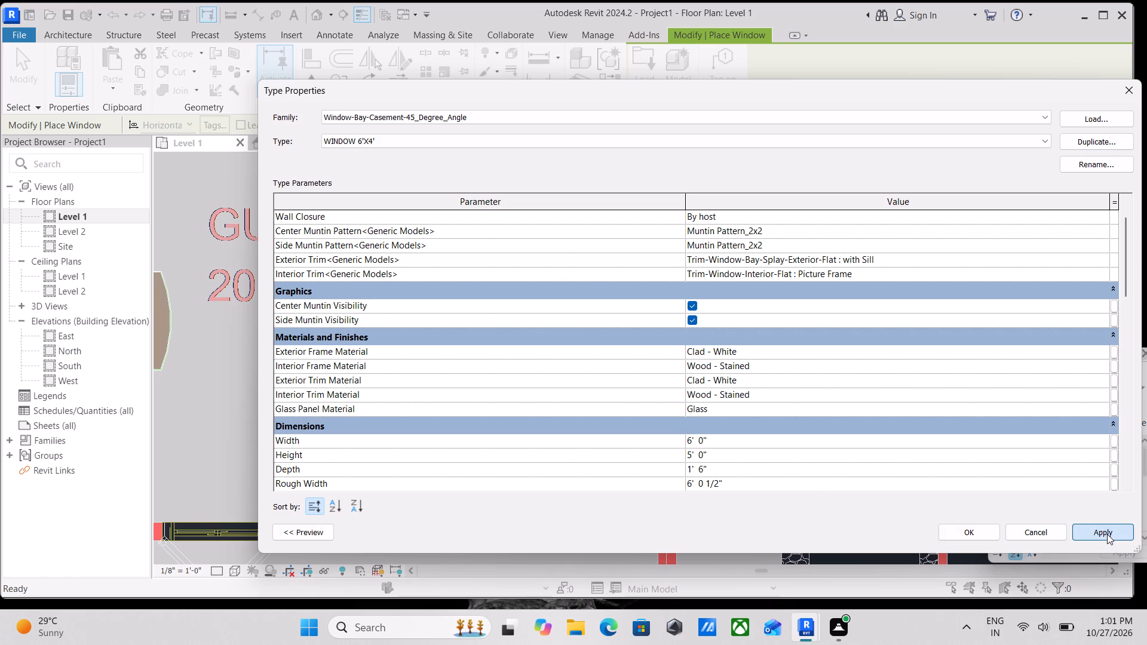
left_click(954, 532)
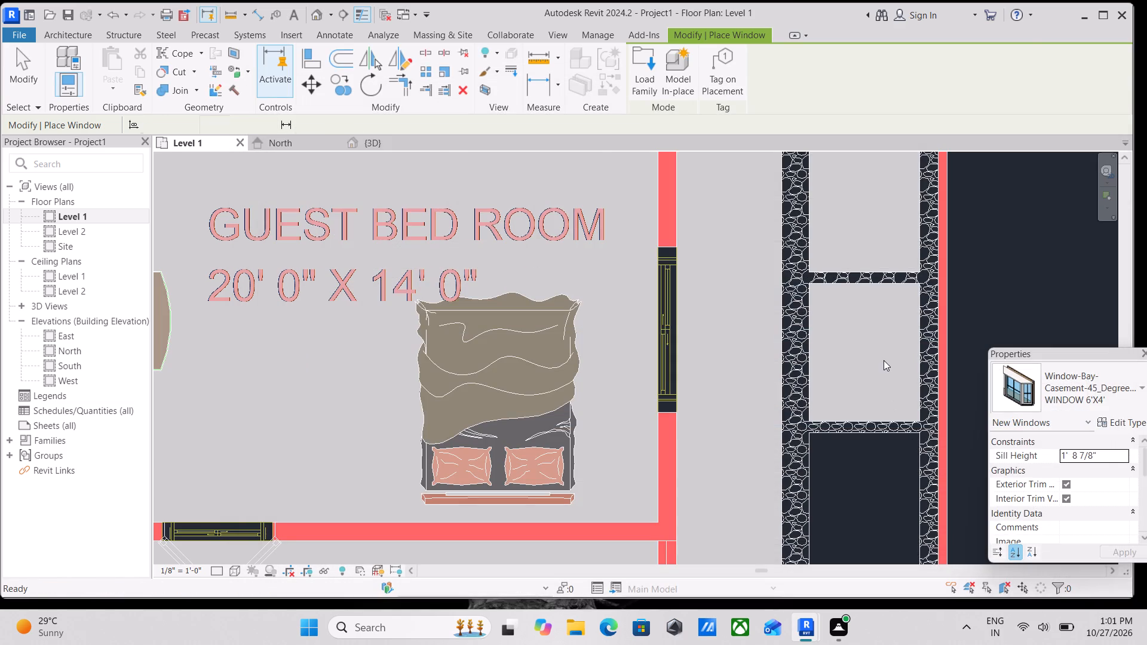
Place a WINDOW 6'X4' bay window in the opening of the Guest Bed Room's east exterior wall, beside the bed.
scroll(884, 360, "down", 4)
middle_click_drag(884, 360, 758, 351)
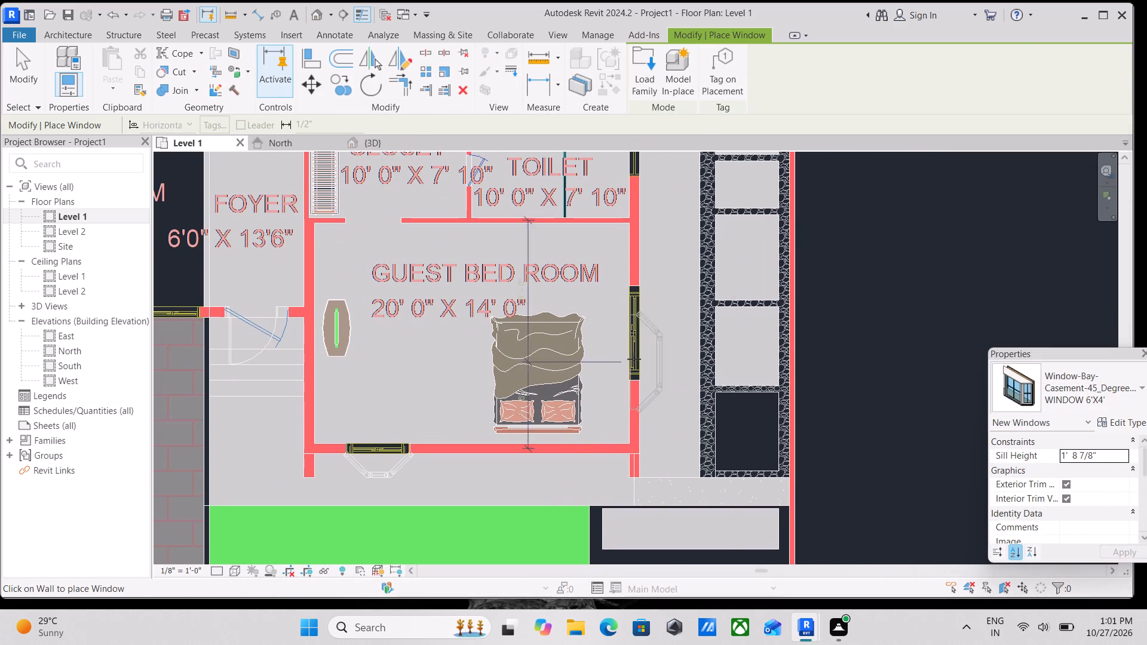
scroll(643, 339, "up", 2)
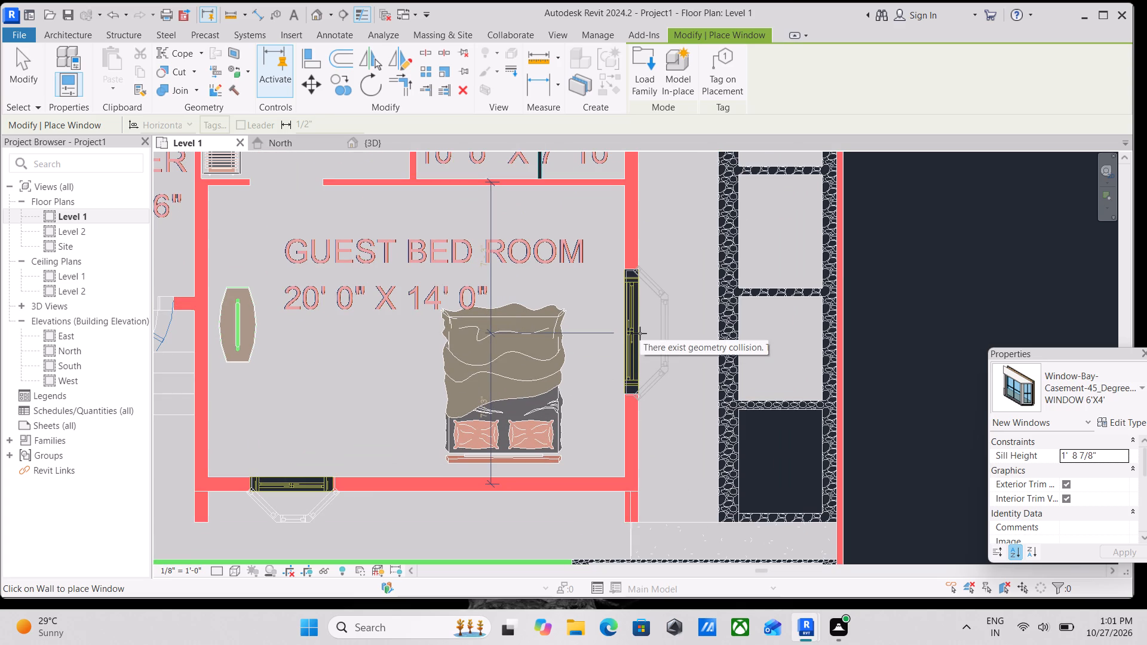
left_click(640, 333)
Place a Fixed 24" x 24" window in the opening of the Toilet's east exterior wall, above the Guest Bed Room.
scroll(640, 333, "down", 1)
middle_click_drag(640, 333, 659, 347)
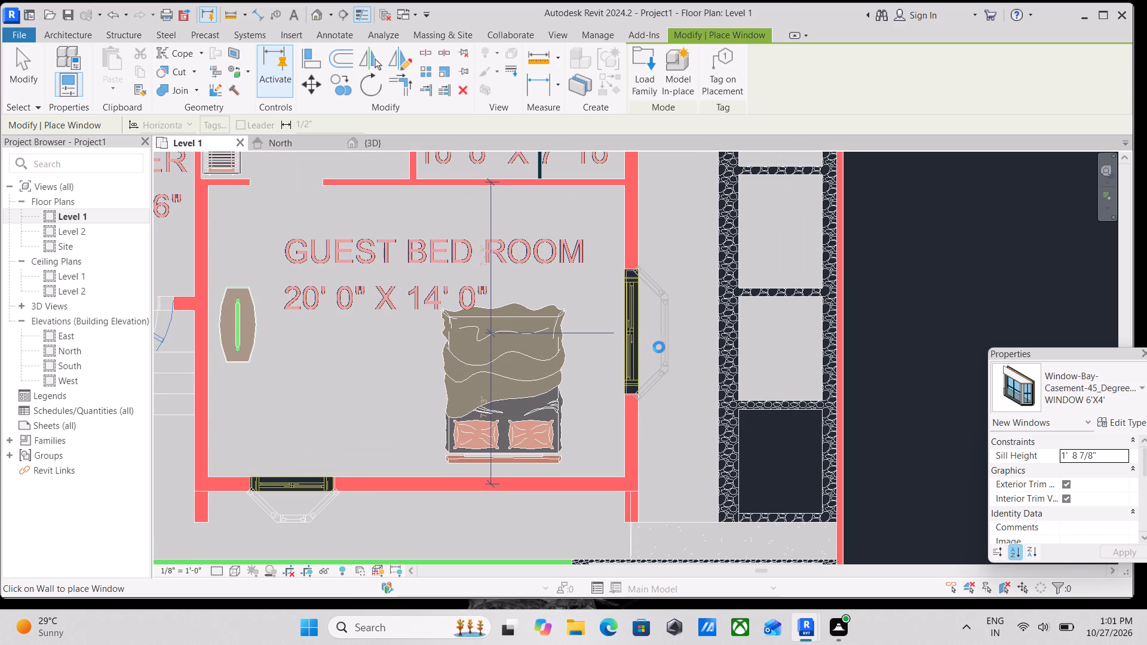
middle_click_drag(659, 347, 697, 369)
scroll(697, 369, "down", 1)
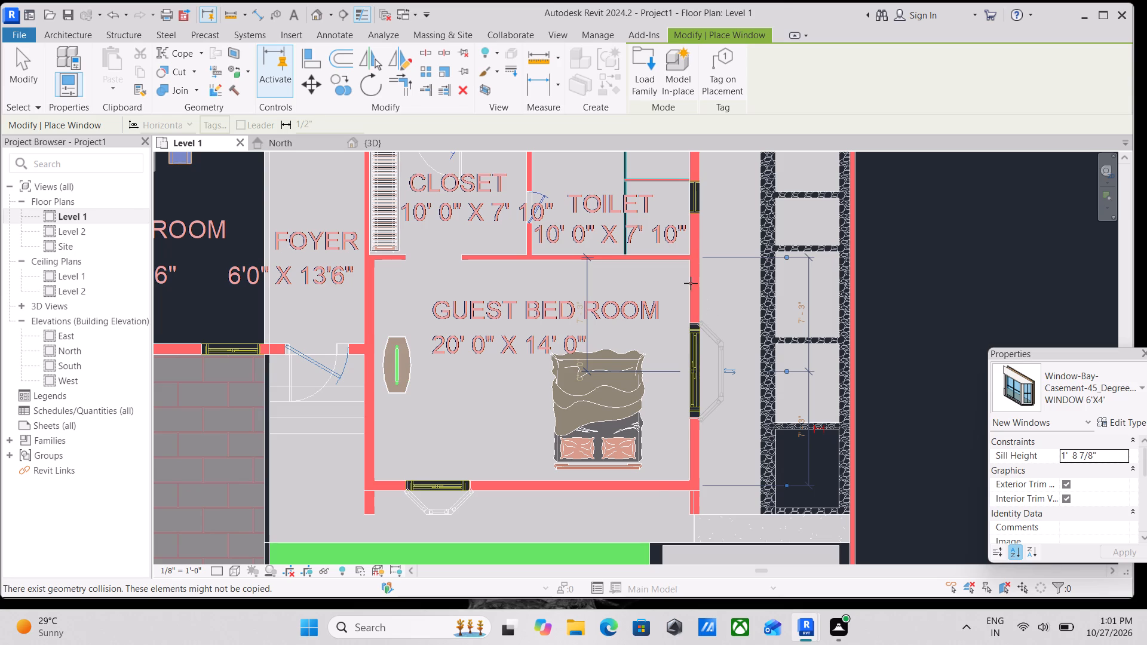
scroll(691, 283, "down", 2)
middle_click_drag(691, 283, 702, 419)
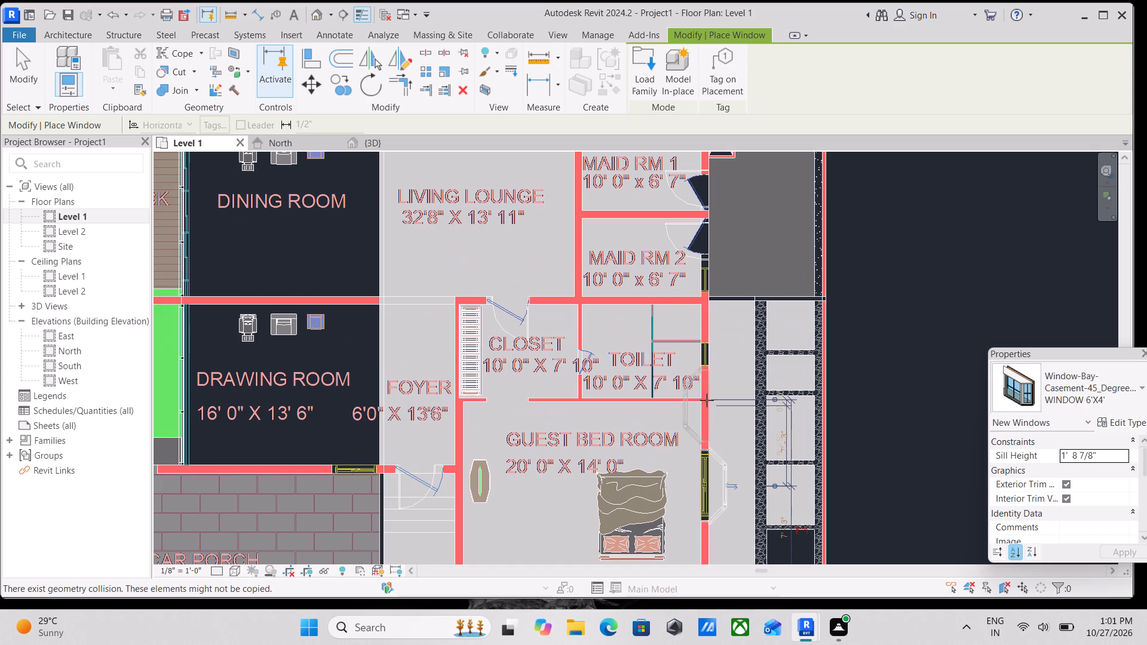
middle_click_drag(722, 377, 723, 471)
scroll(723, 471, "up", 1)
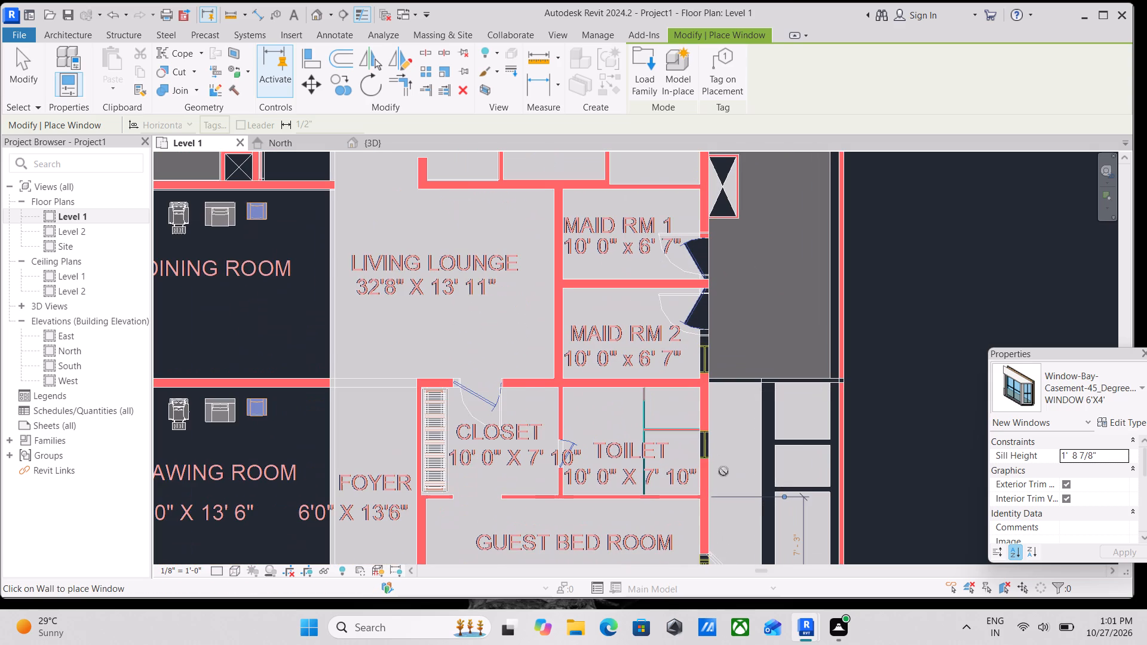
key("Escape")
key("Escape")
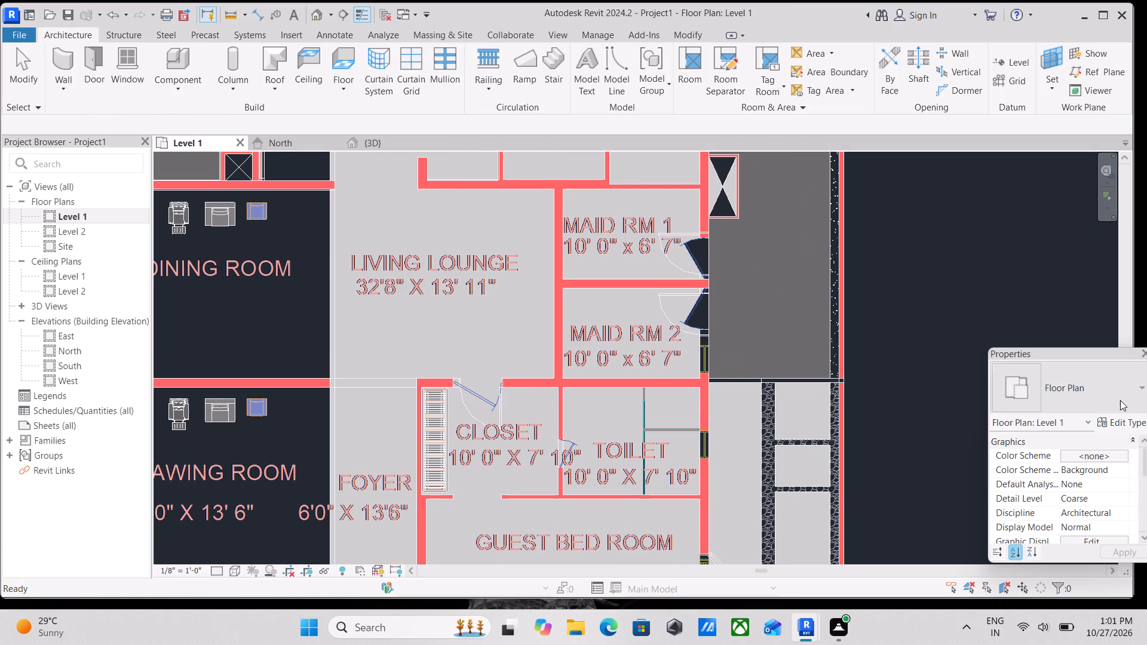
key("w")
key("n")
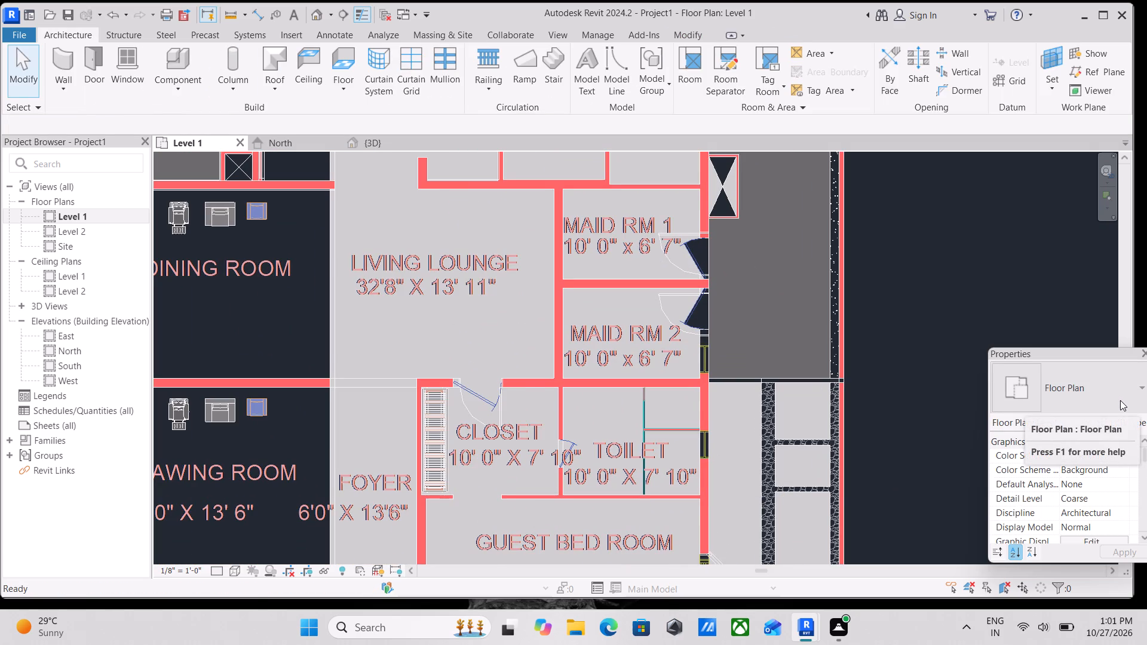
left_click(1120, 400)
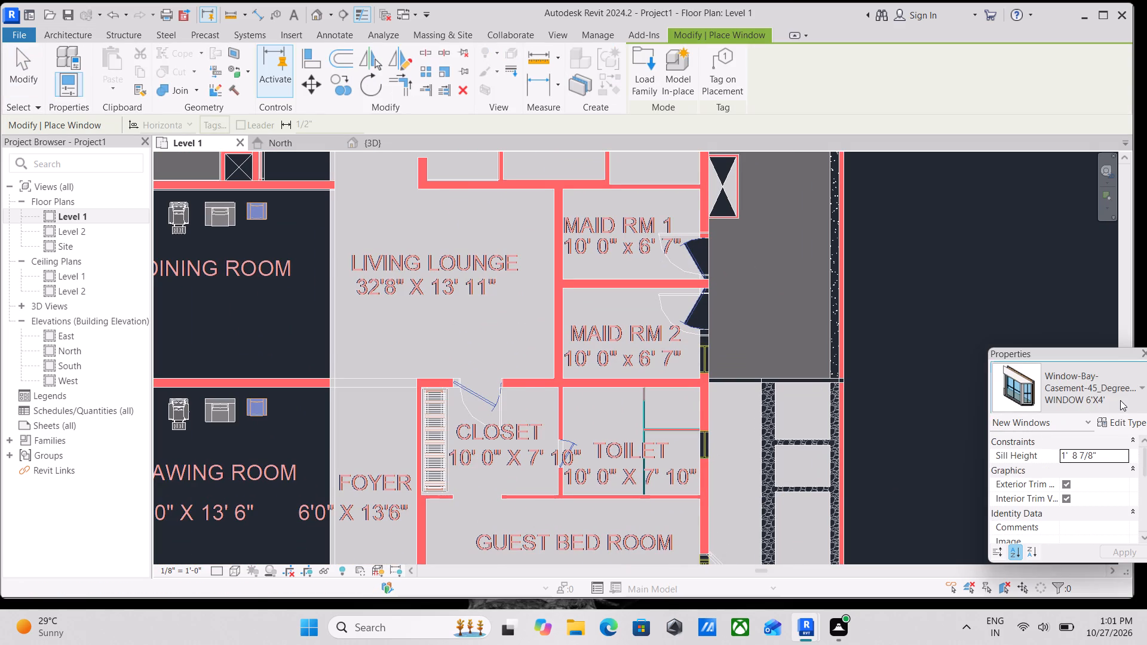
scroll(1030, 136, "up", 8)
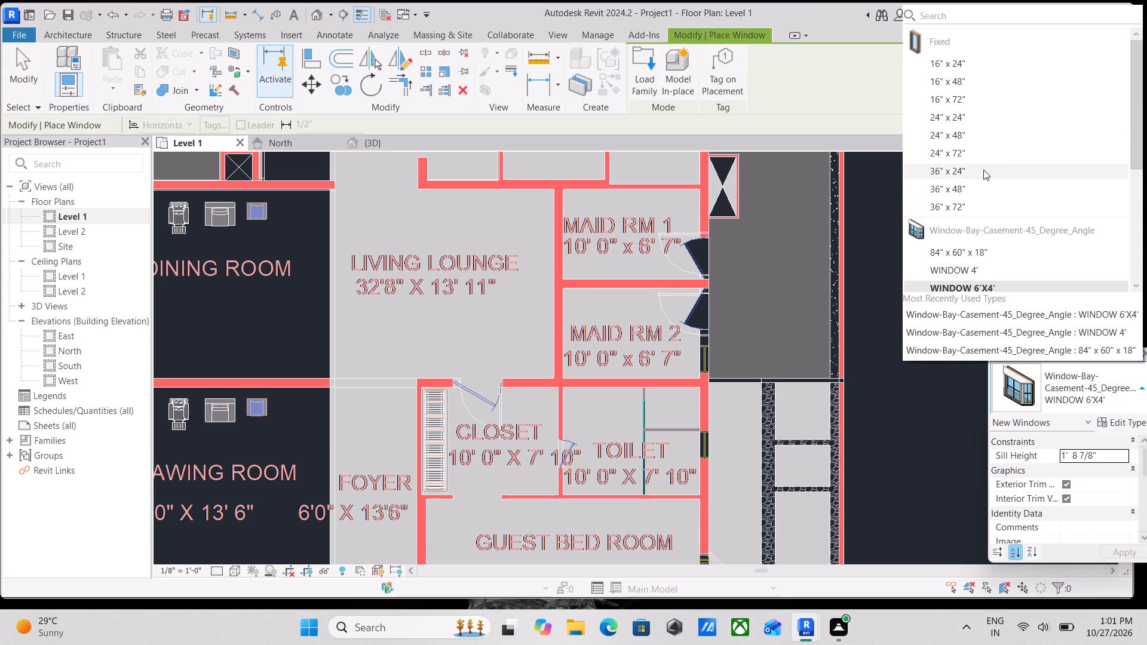
scroll(983, 170, "up", 2)
left_click(940, 116)
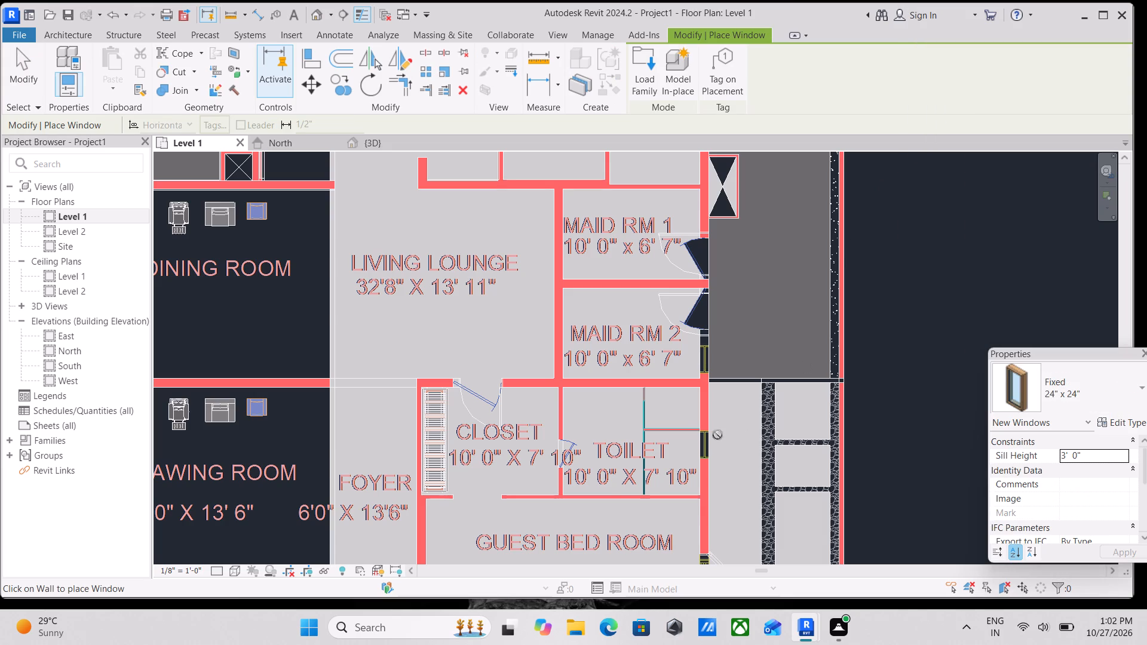
scroll(709, 436, "up", 7)
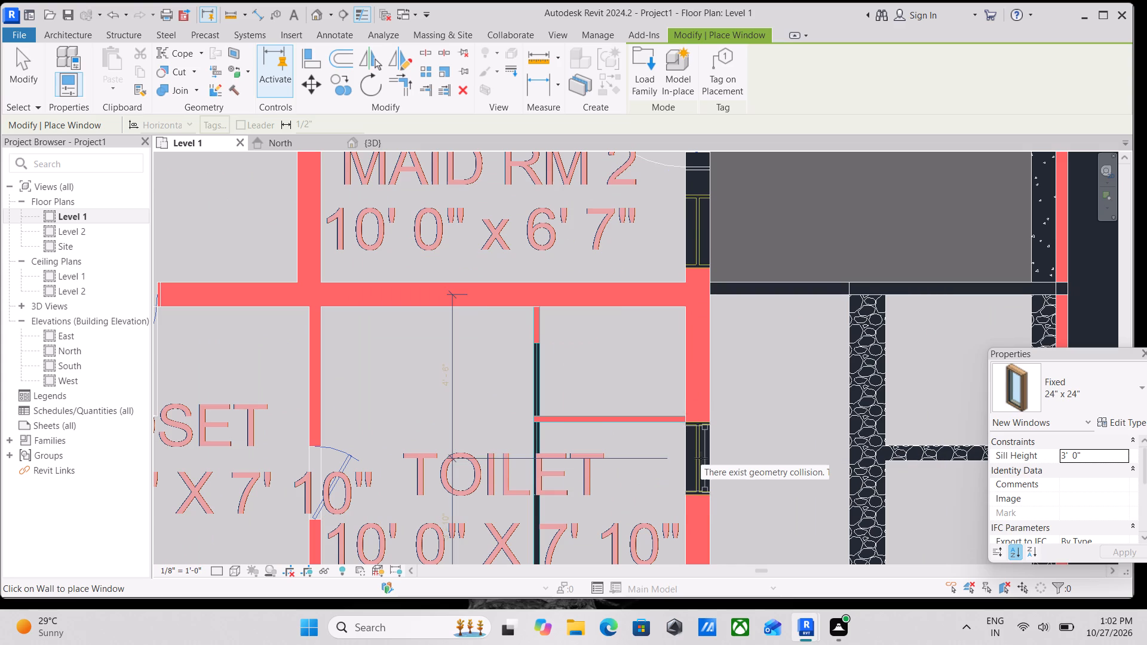
left_click(701, 458)
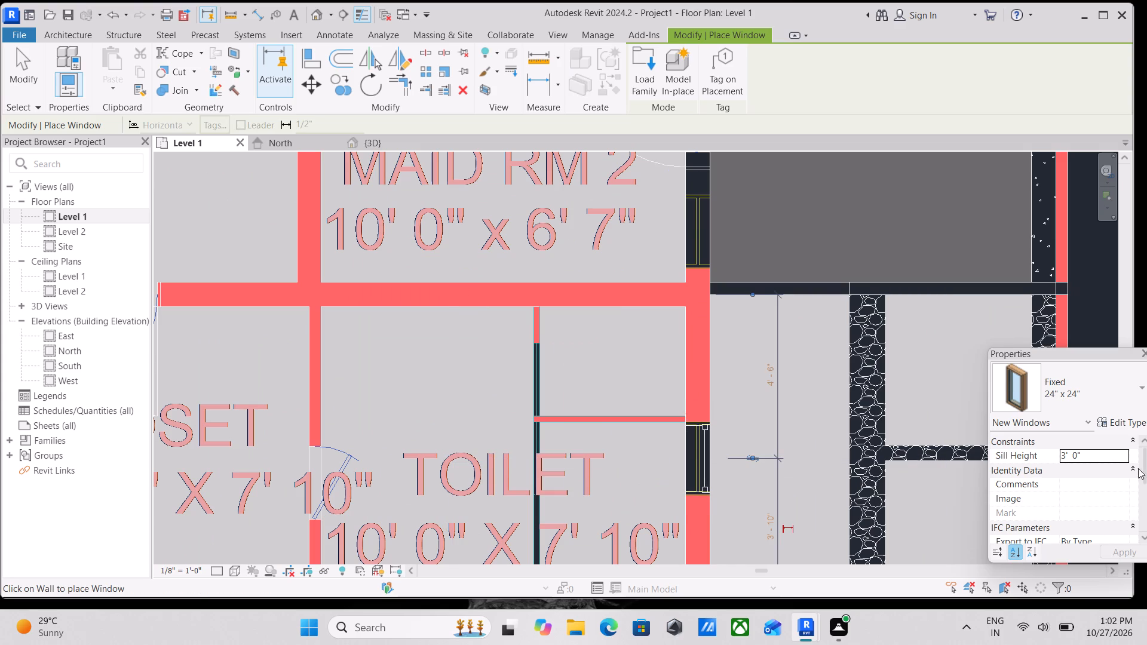
Set the sill height for new windows to 7' 0" and place a Fixed 24" x 24" window in Maid Rm 2's east wall opening.
left_click(1087, 459)
left_click_drag(1087, 459, 1016, 468)
key("7")
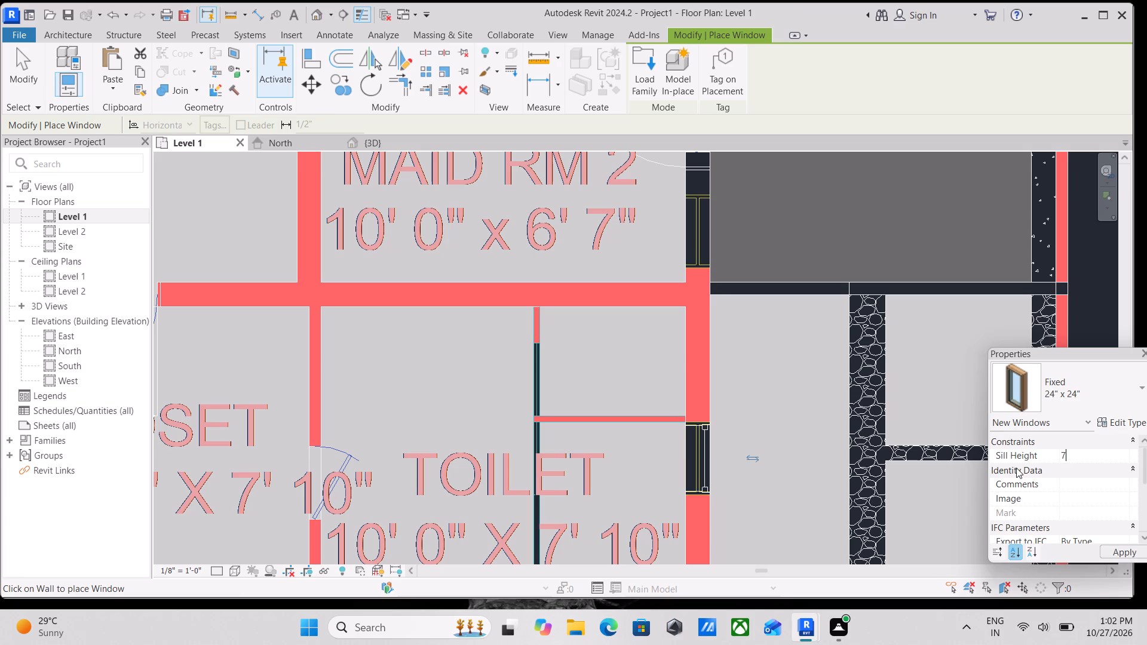
key("apostrophe")
key("Return")
left_click(697, 231)
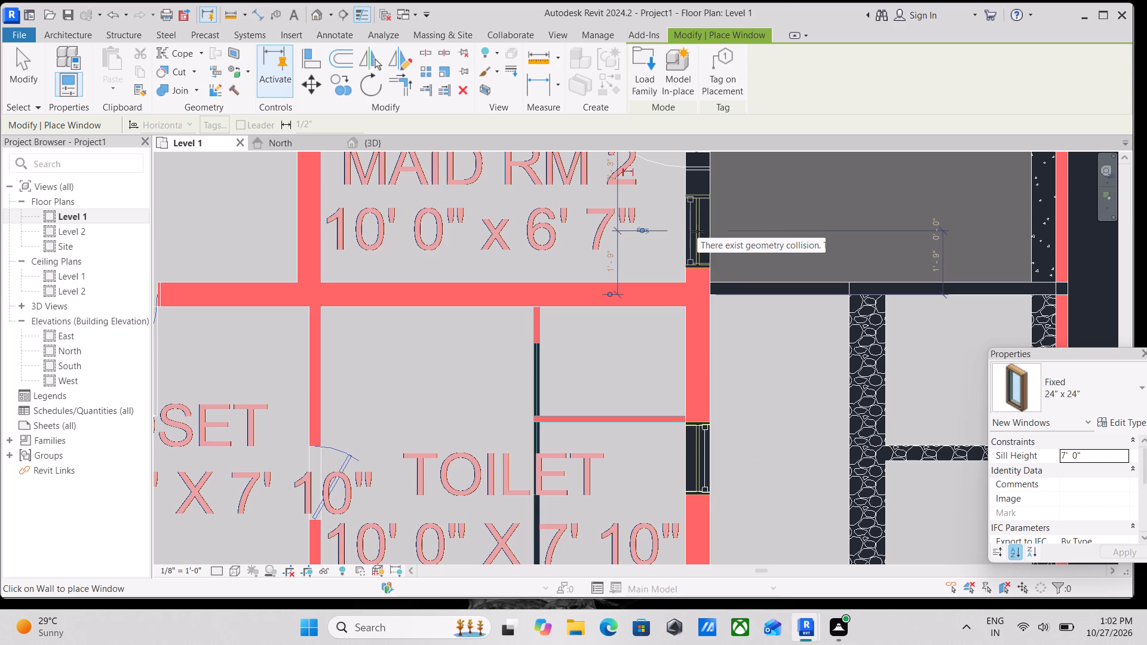
key("Escape")
Start the Door command near the P.Room Toilet and look through the available door types for a bathroom door.
scroll(697, 231, "down", 4)
middle_click_drag(695, 234, 700, 497)
scroll(704, 428, "down", 1)
scroll(700, 497, "up", 1)
middle_click_drag(674, 347, 686, 481)
scroll(719, 298, "down", 1)
middle_click_drag(719, 299, 716, 423)
scroll(716, 423, "up", 1)
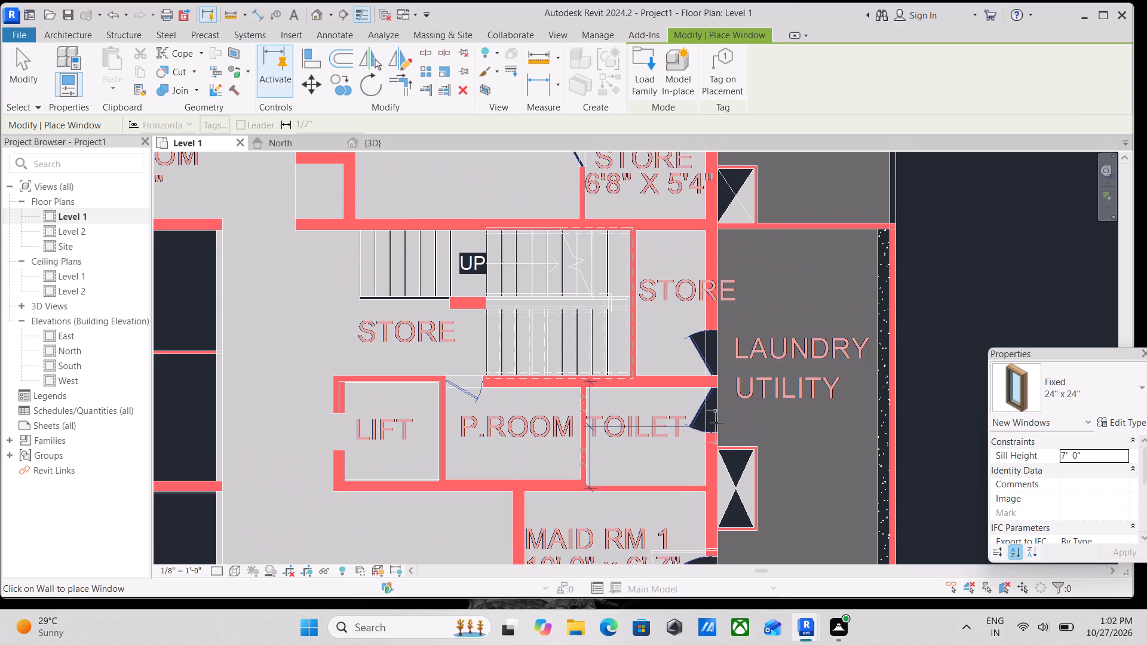
key("Escape")
scroll(716, 423, "up", 3)
key("Escape")
scroll(716, 423, "up", 3)
scroll(754, 347, "down", 2)
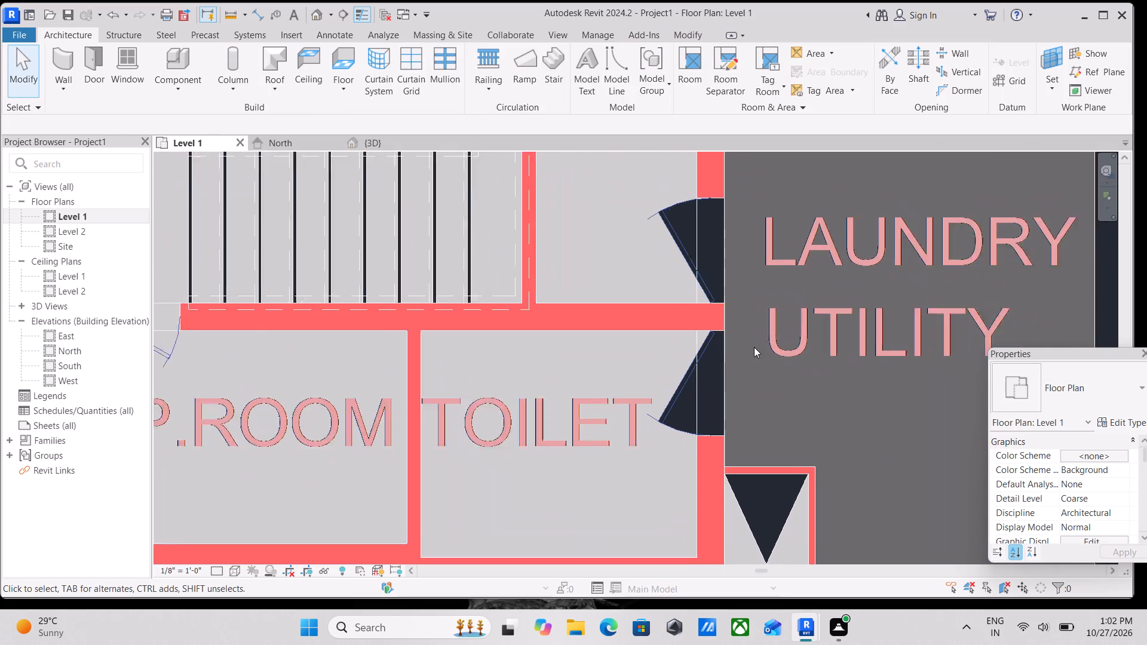
middle_click_drag(754, 347, 743, 349)
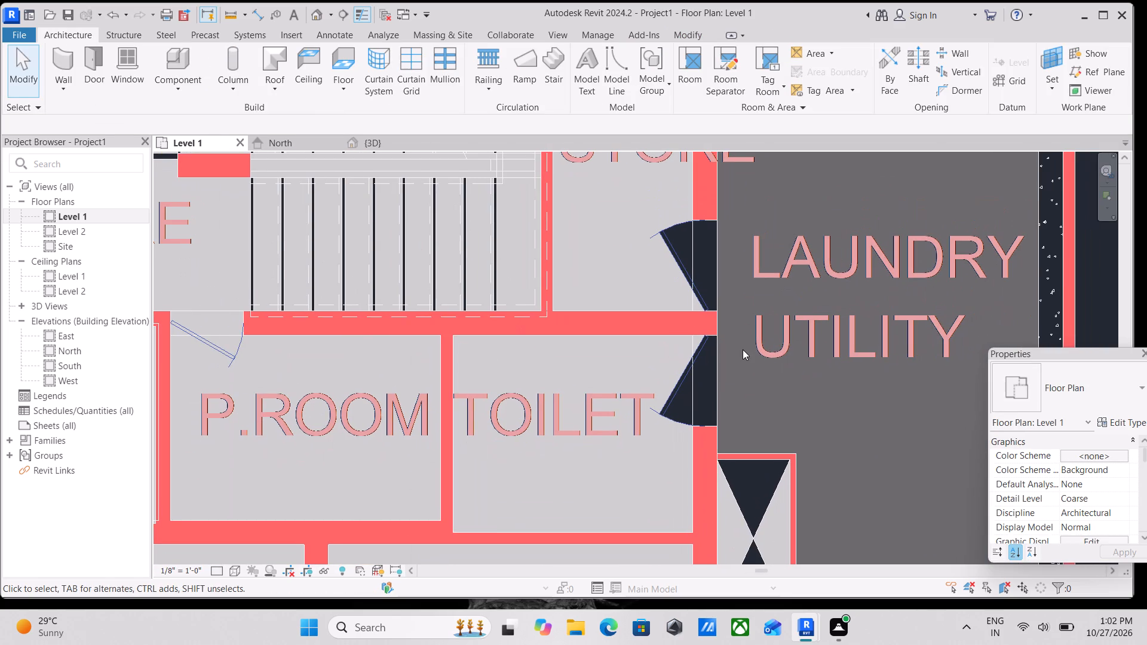
type("DR")
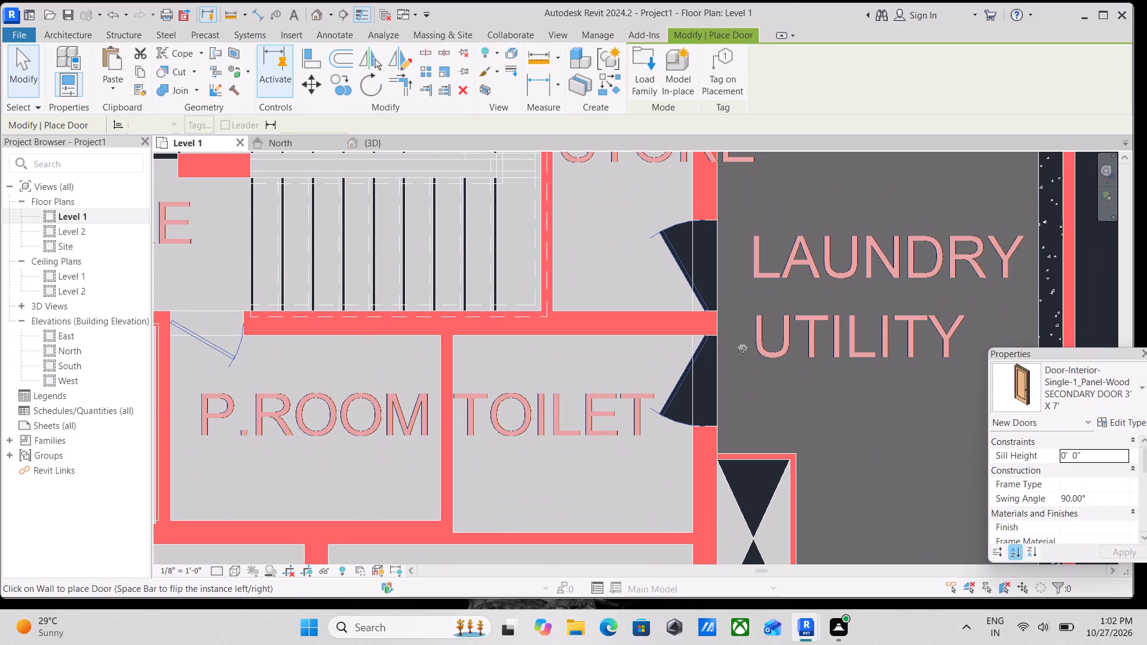
left_click(1124, 407)
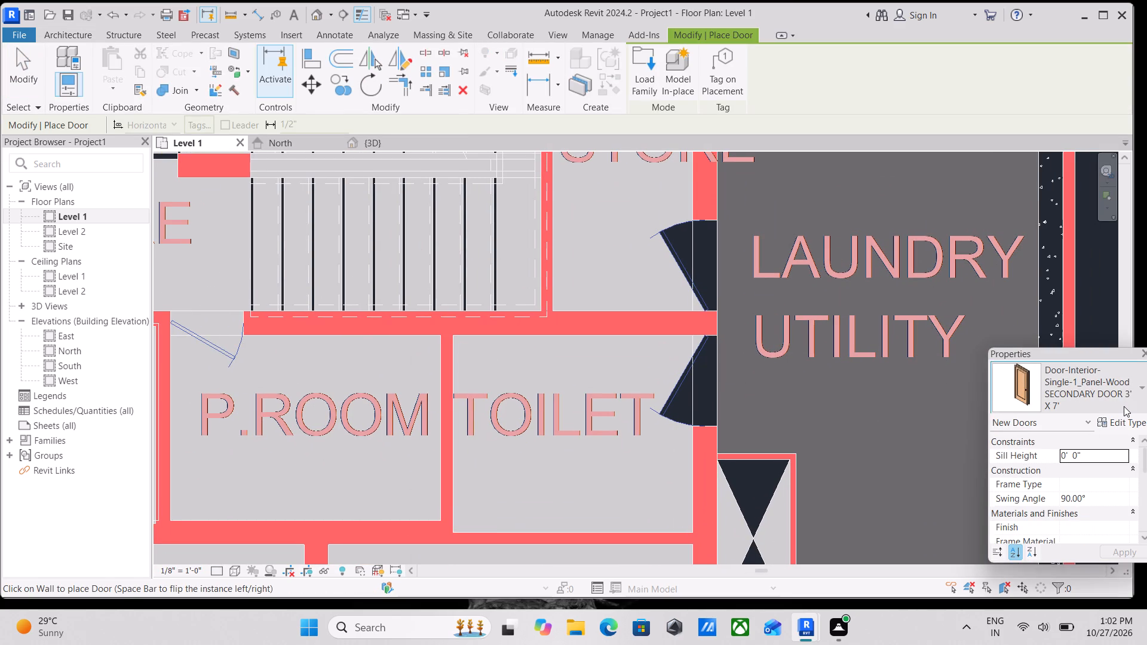
scroll(890, 179, "up", 2)
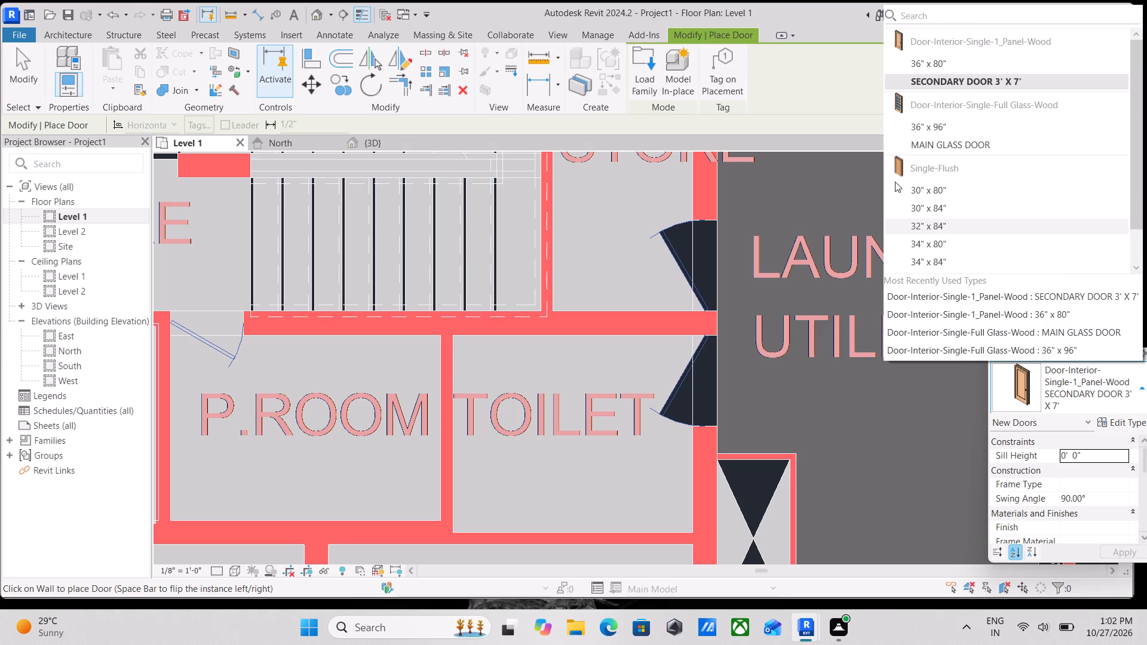
scroll(895, 182, "up", 2)
scroll(897, 182, "down", 4)
scroll(954, 275, "up", 3)
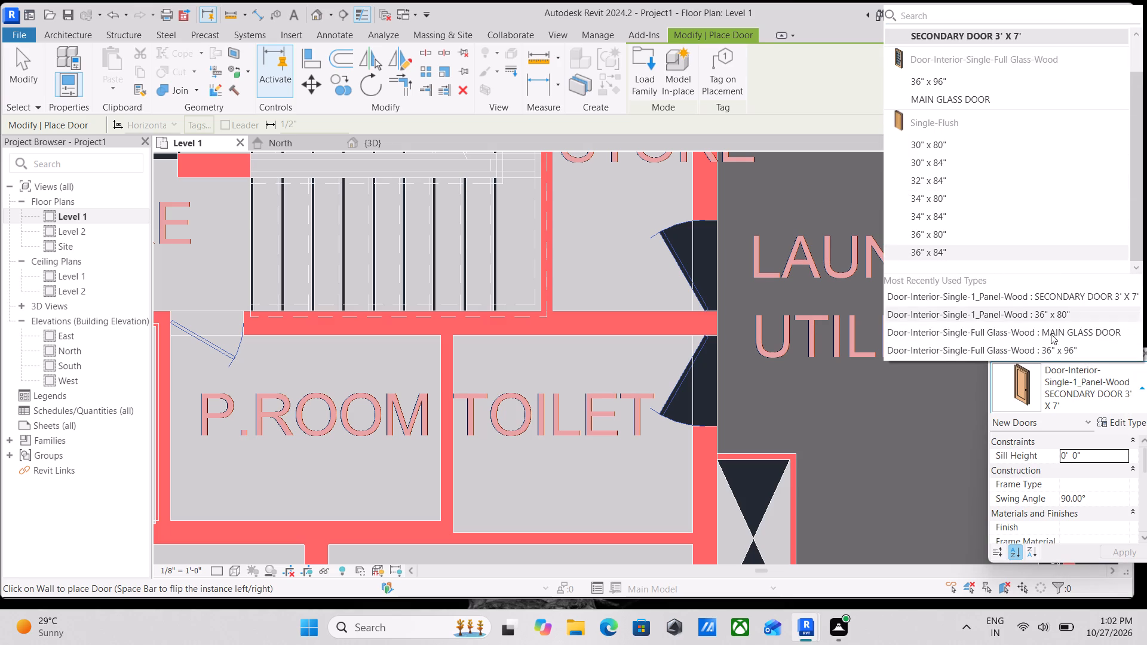
scroll(1050, 334, "down", 3)
scroll(1044, 352, "up", 3)
scroll(907, 170, "up", 4)
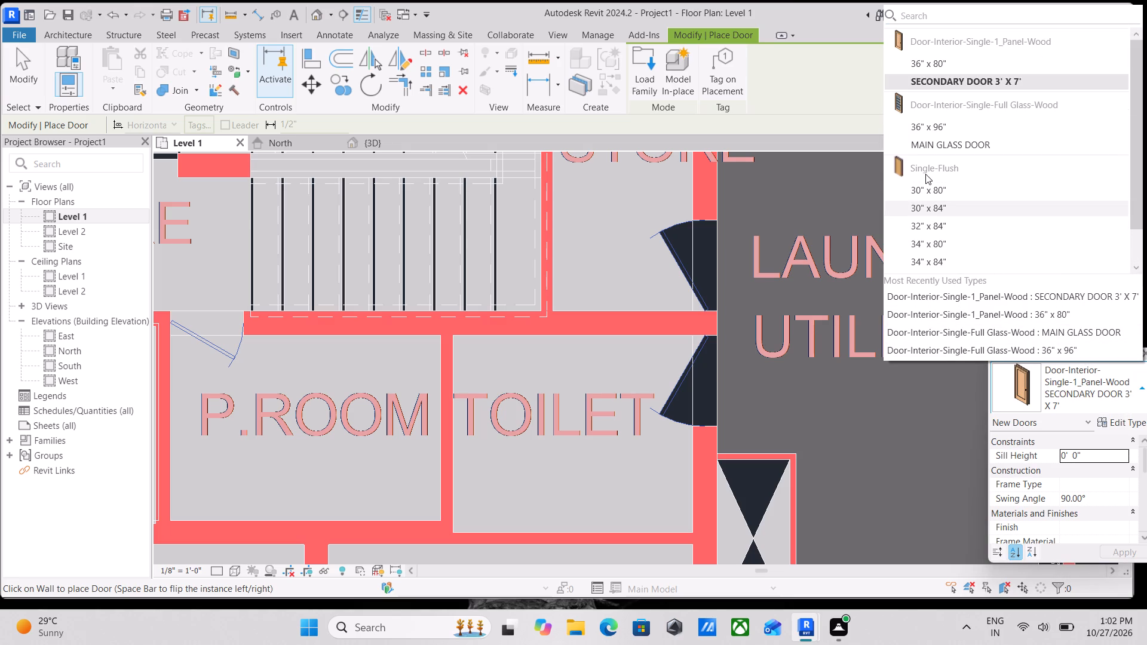
scroll(925, 174, "up", 2)
scroll(946, 90, "up", 2)
scroll(946, 90, "down", 2)
scroll(946, 92, "up", 5)
scroll(952, 140, "down", 2)
scroll(952, 140, "up", 3)
left_click(1137, 389)
left_click(1137, 389)
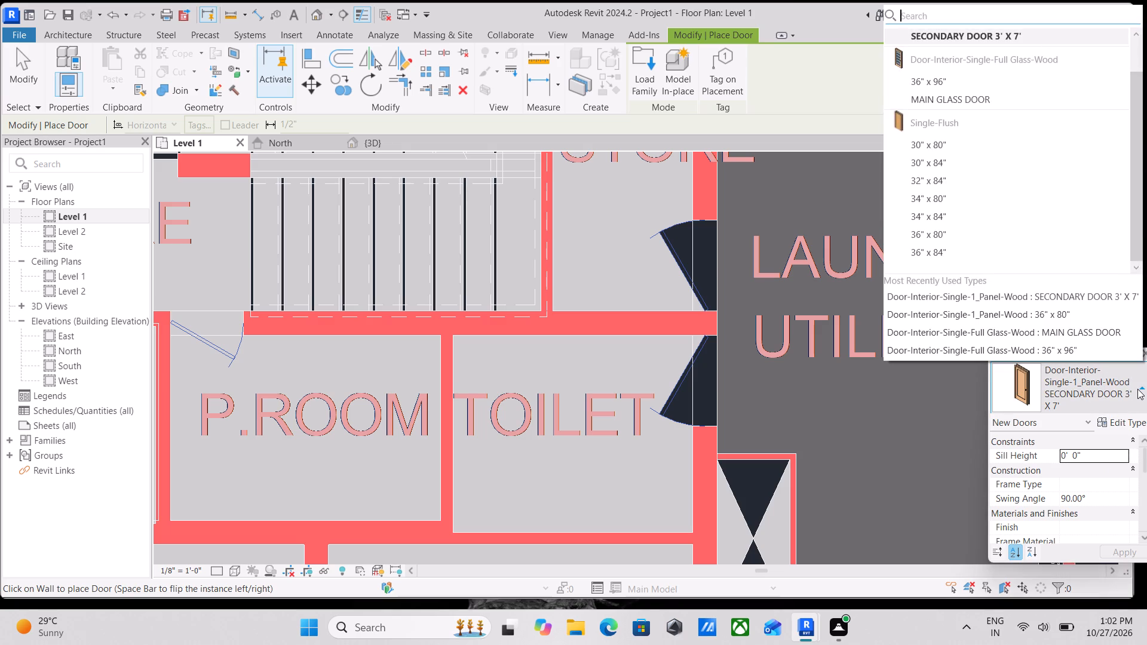
scroll(1137, 389, "down", 4)
Duplicate the SECONDARY DOOR 3' X 7' type under the name BATHOORM DOORS 2' X 7'.
left_click(1120, 417)
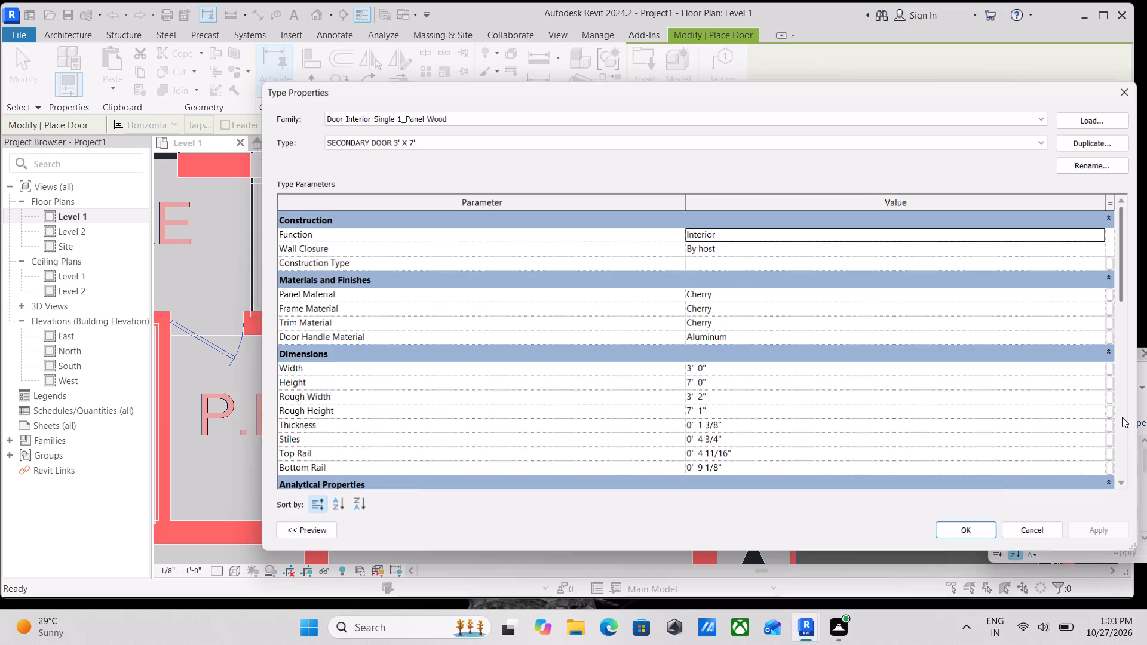
left_click(1093, 142)
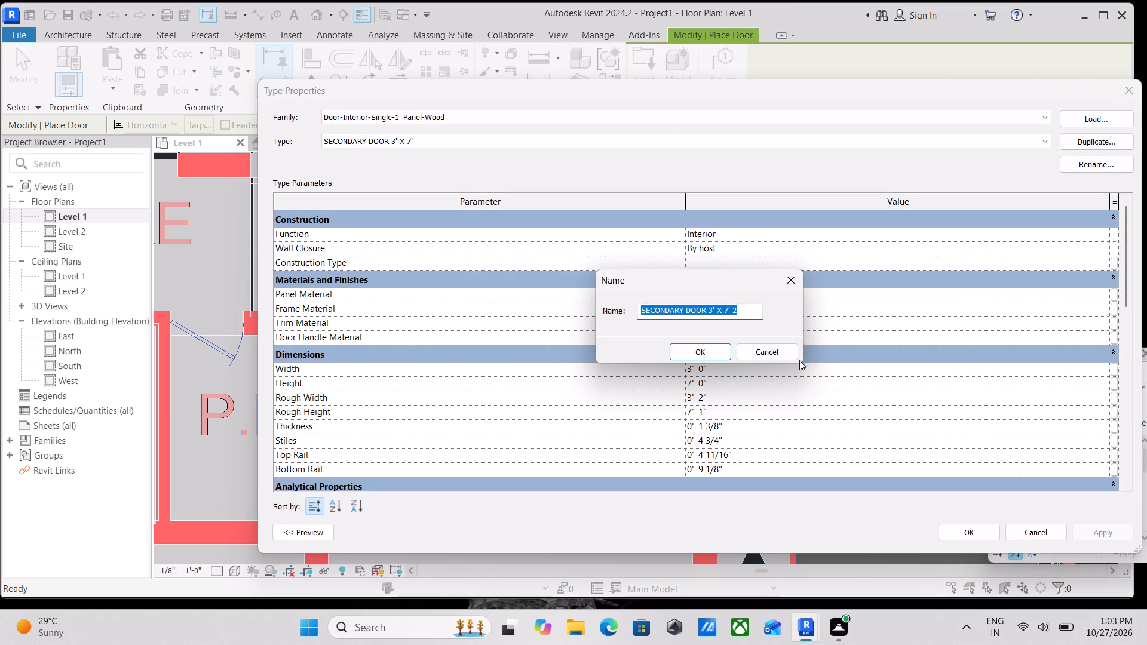
type("BATH")
type("OO")
type("RM DOO")
type("RD")
key("BackSpace")
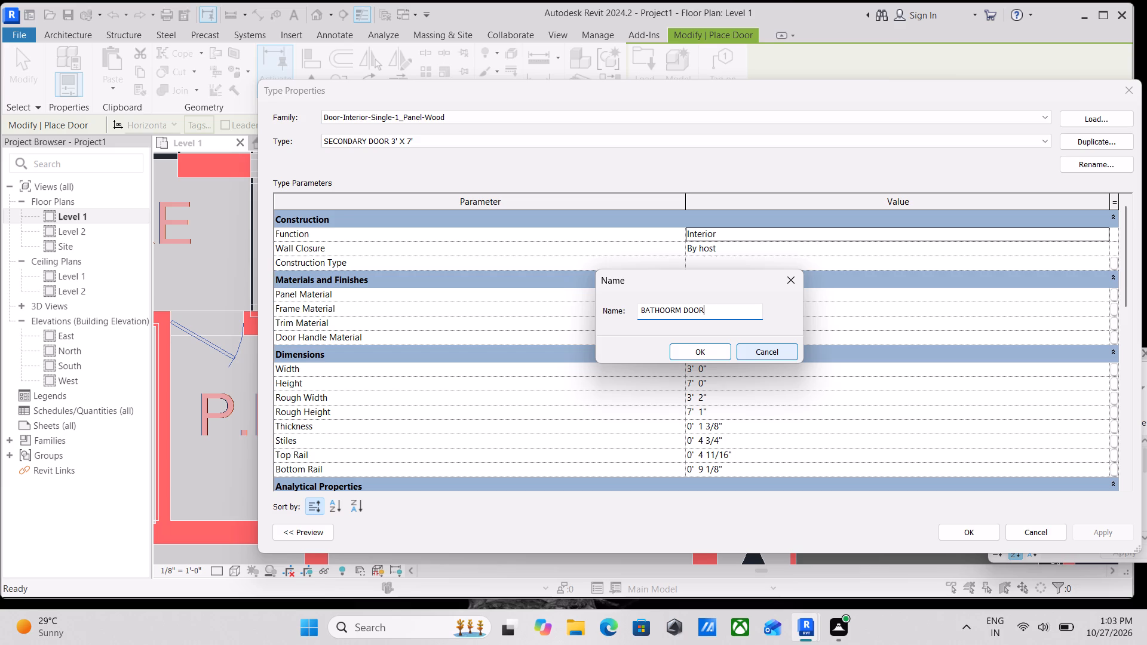
type("S 2")
key("apostrophe")
key("space")
type("X")
key("space")
key("7")
key("backslash")
key("BackSpace")
key("semicolon")
key("BackSpace")
key("apostrophe")
left_click(699, 352)
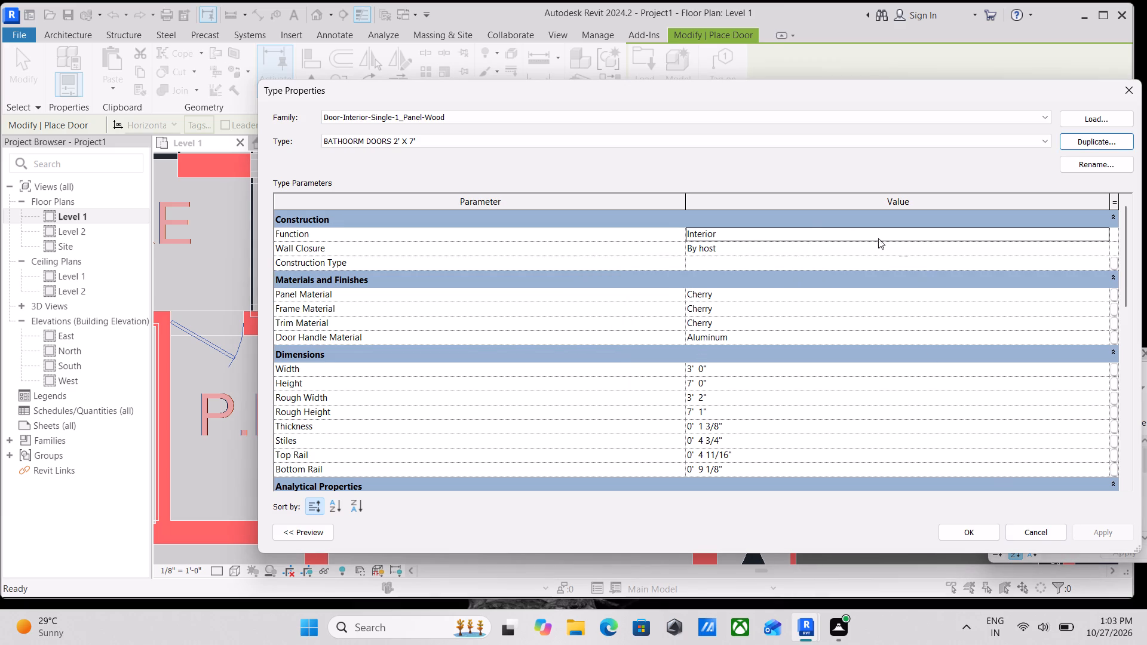
Accept the new BATHOORM DOORS 2' X 7' type and place one in the Store's east wall opening beside Laundry Utility.
left_click(965, 537)
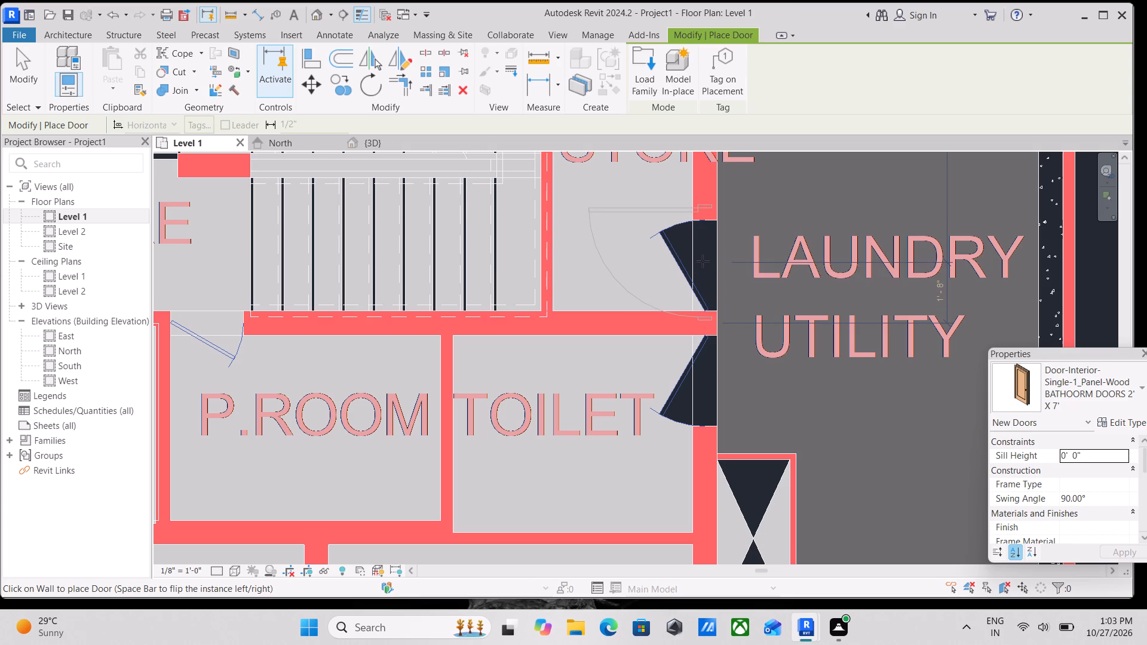
left_click(703, 261)
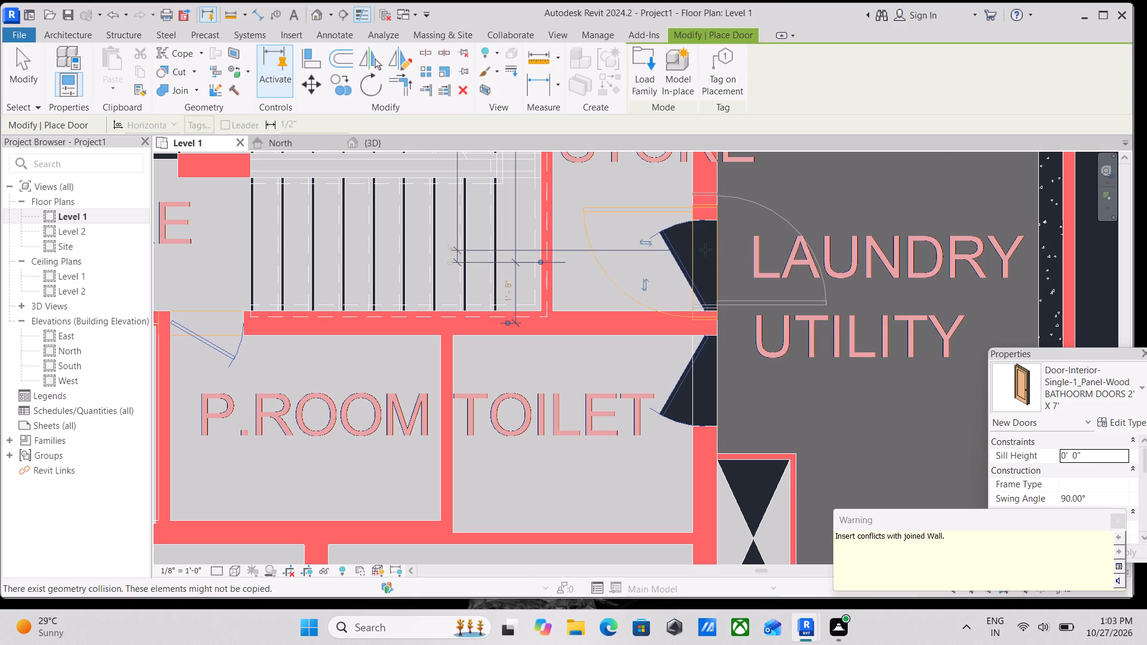
middle_click_drag(705, 250, 705, 345)
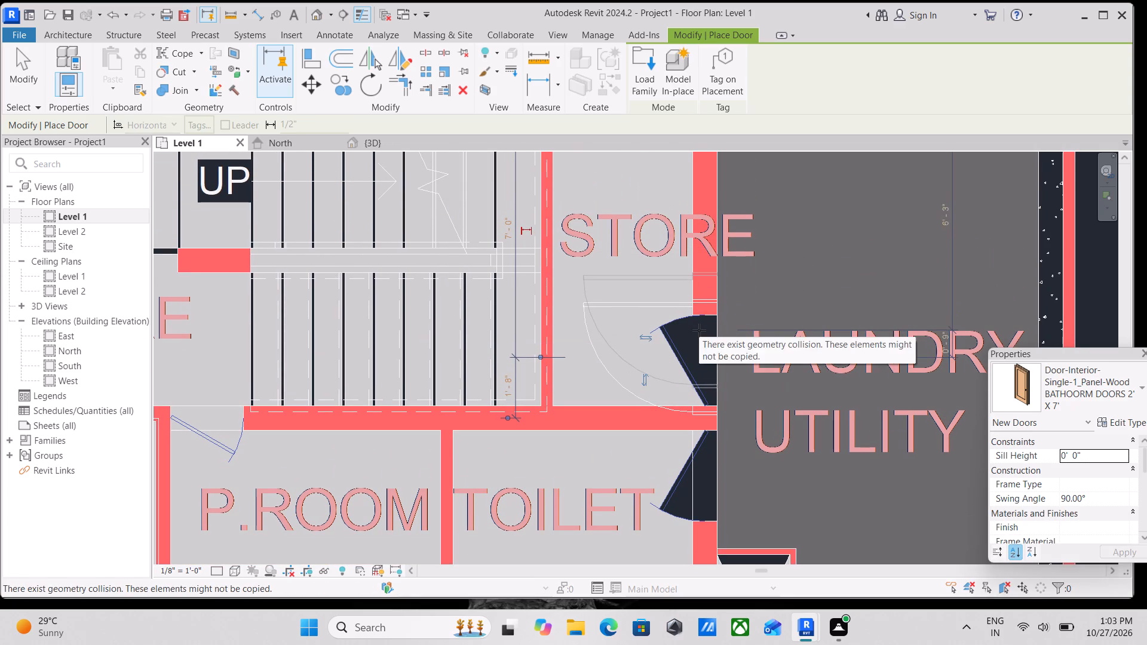
key("Escape")
key("Escape")
key("Escape")
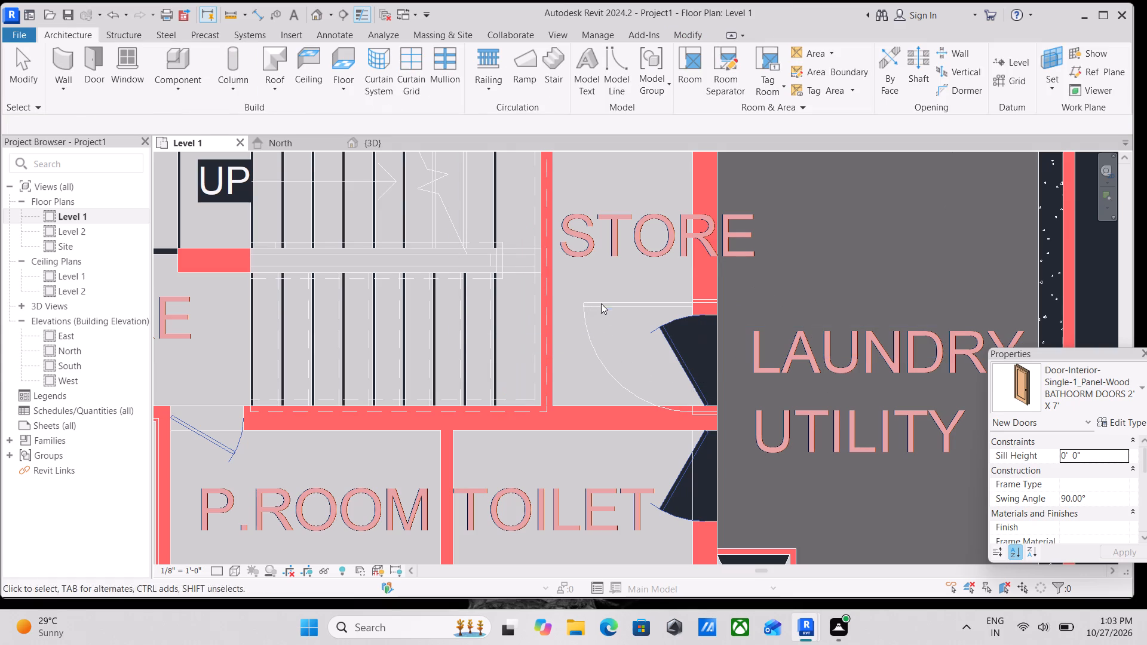
Nudge the Store's east wall door north, away from the Toilet wall, until its centre is about 2' 4" from that wall.
left_click(603, 301)
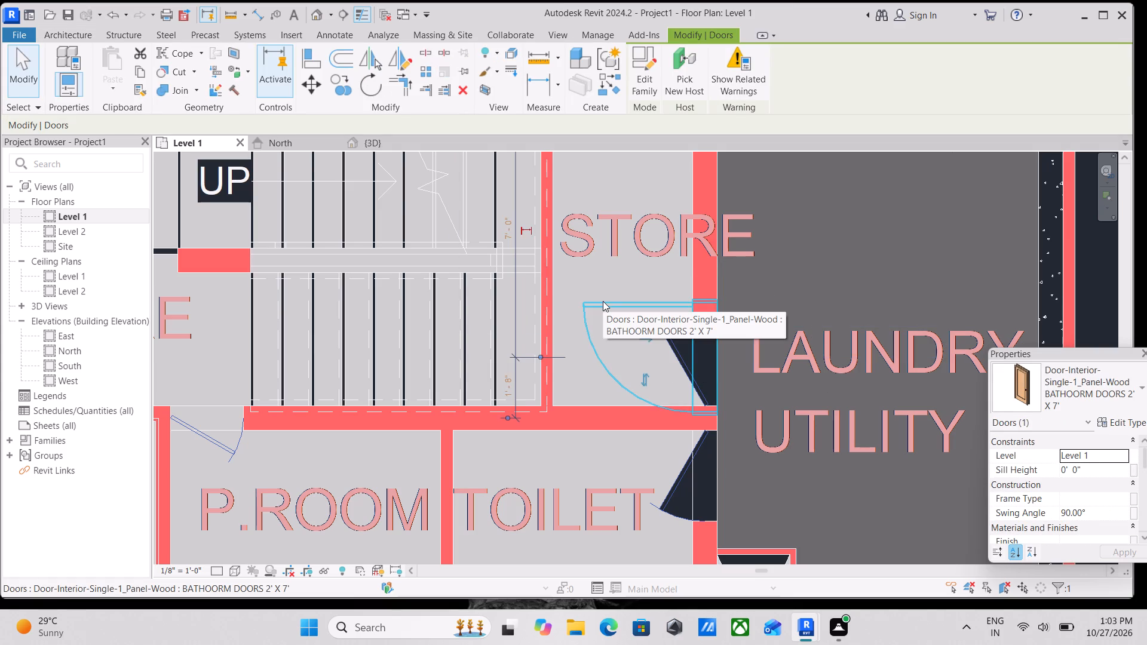
key("Up")
key("Up")
key("Up")
key("Up")
key("Up")
key("Up")
key("Up")
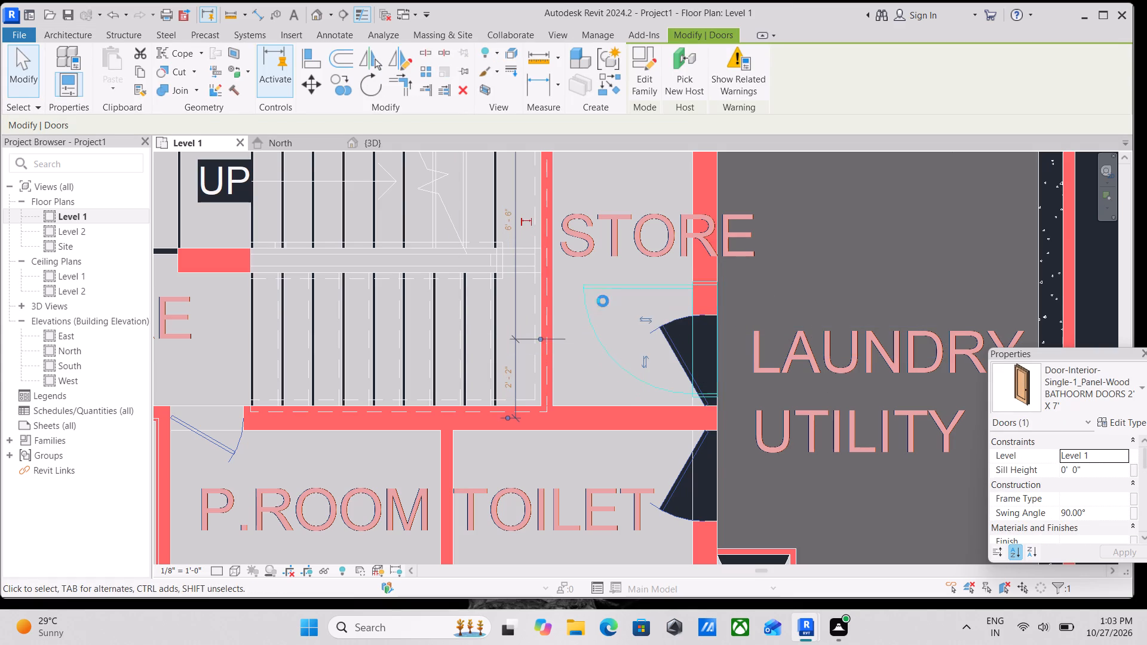
key("Up")
key("Escape")
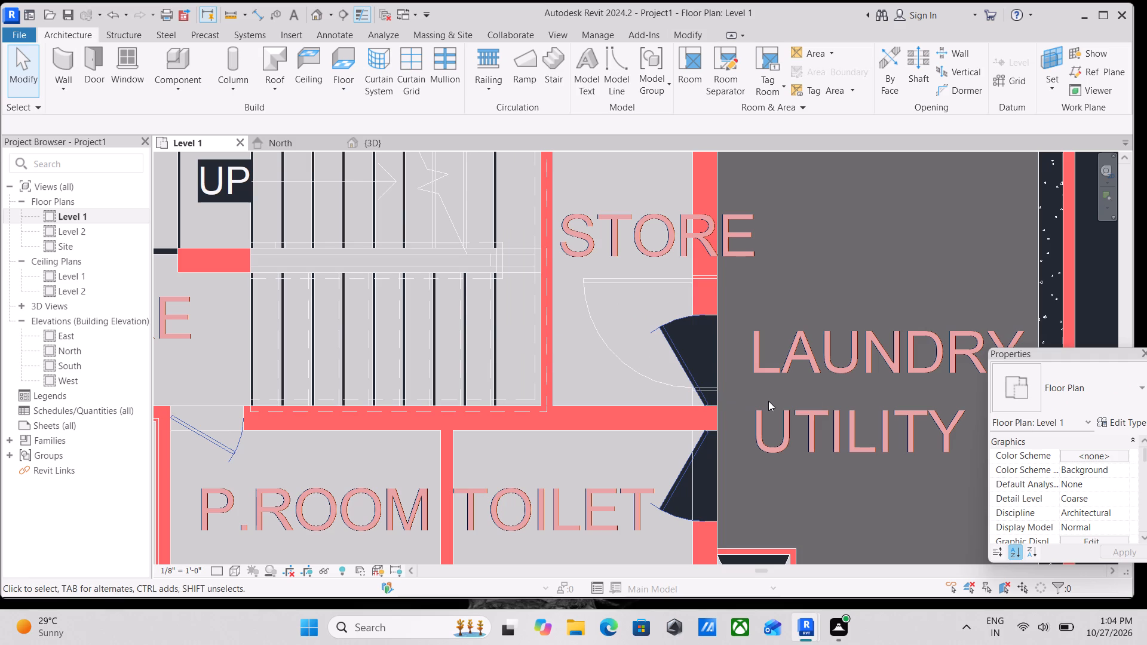
Place a BATHOORM DOORS 2' X 7' door in the Toilet's east wall opening facing Laundry Utility, about 2' 4" from the Store wall.
type("DR")
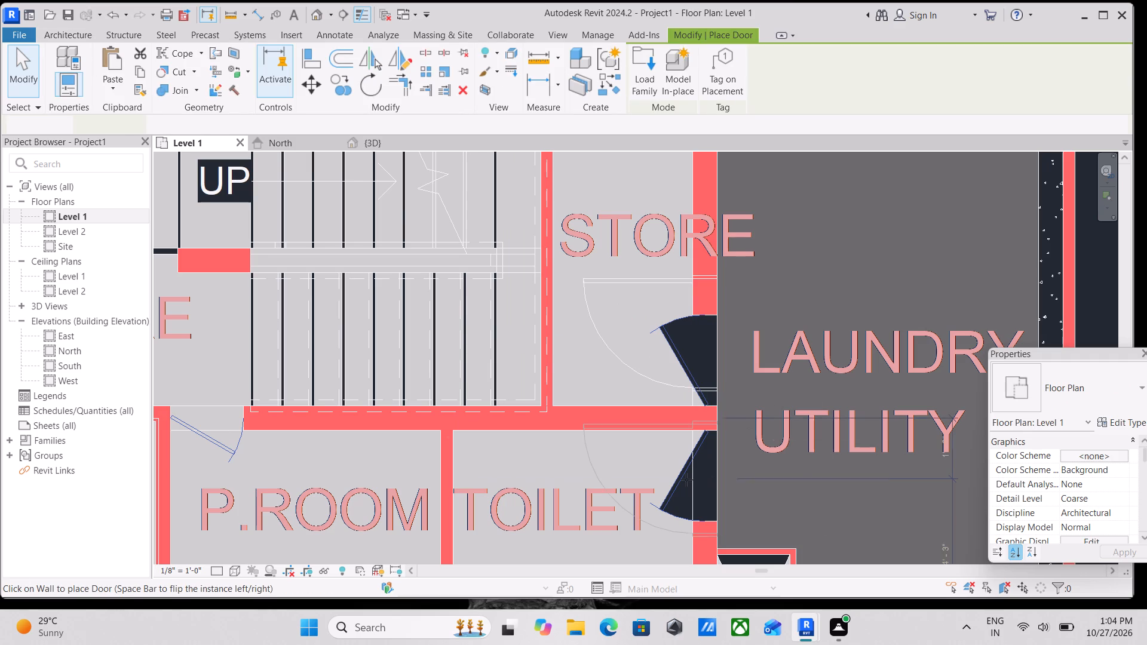
middle_click_drag(686, 480, 718, 342)
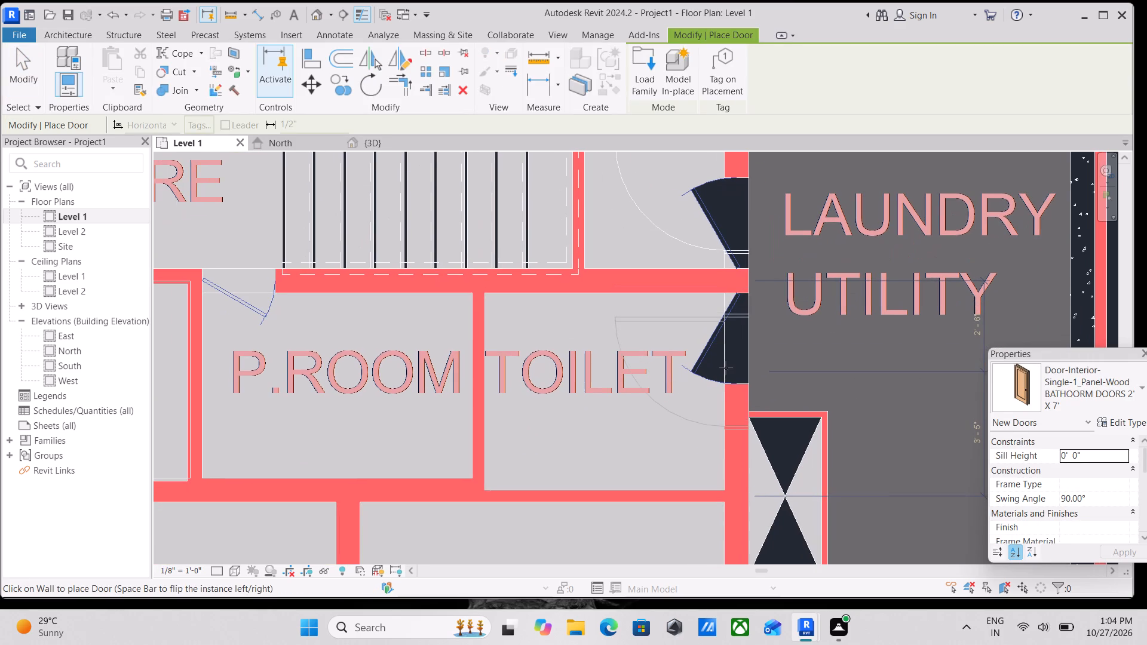
left_click(726, 367)
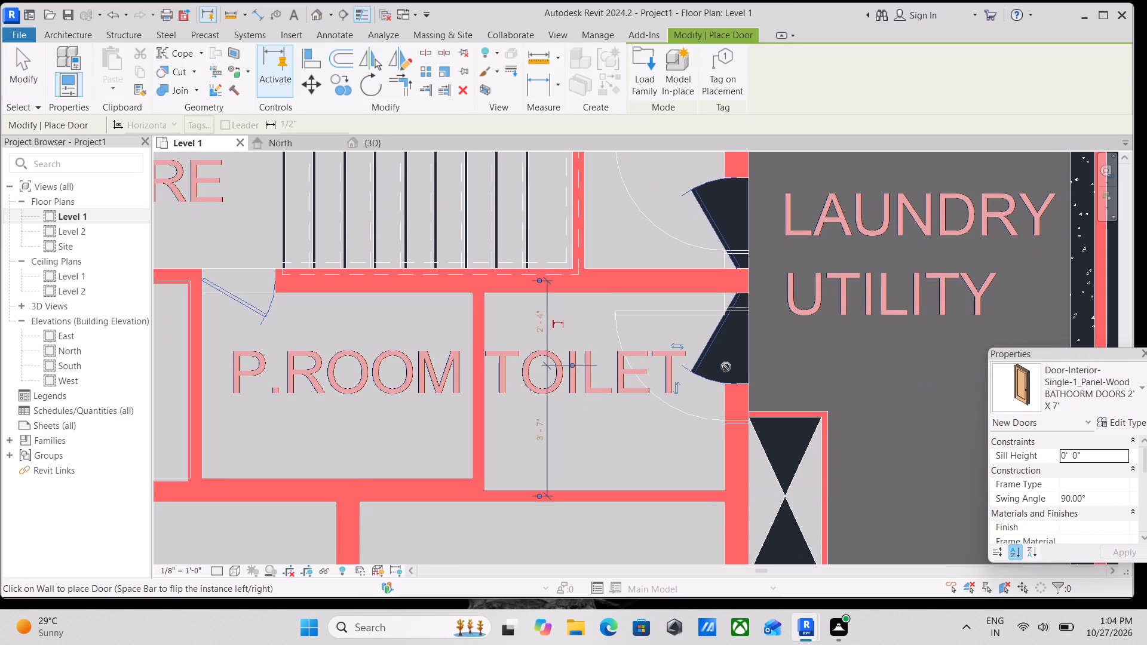
key("Escape")
key("Escape")
Flip the swing of the door in the Store's east wall beside Laundry Utility.
scroll(771, 351, "down", 3)
middle_click_drag(771, 351, 743, 387)
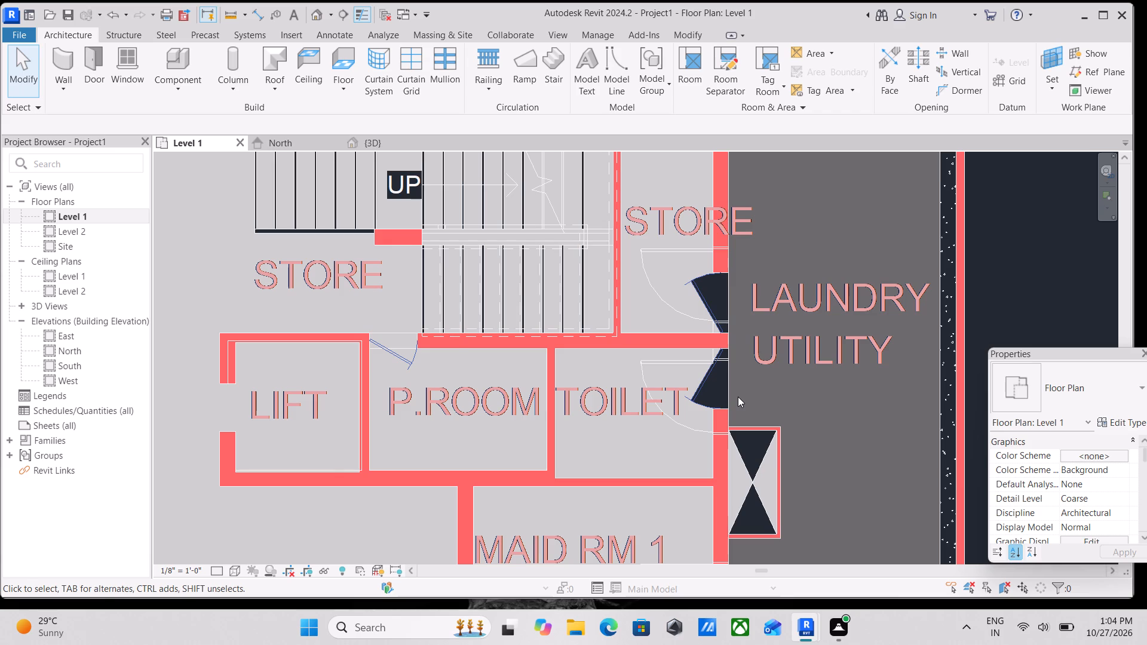
scroll(733, 397, "down", 2)
middle_click_drag(719, 401, 741, 478)
key("Escape")
key("Escape")
scroll(741, 404, "up", 3)
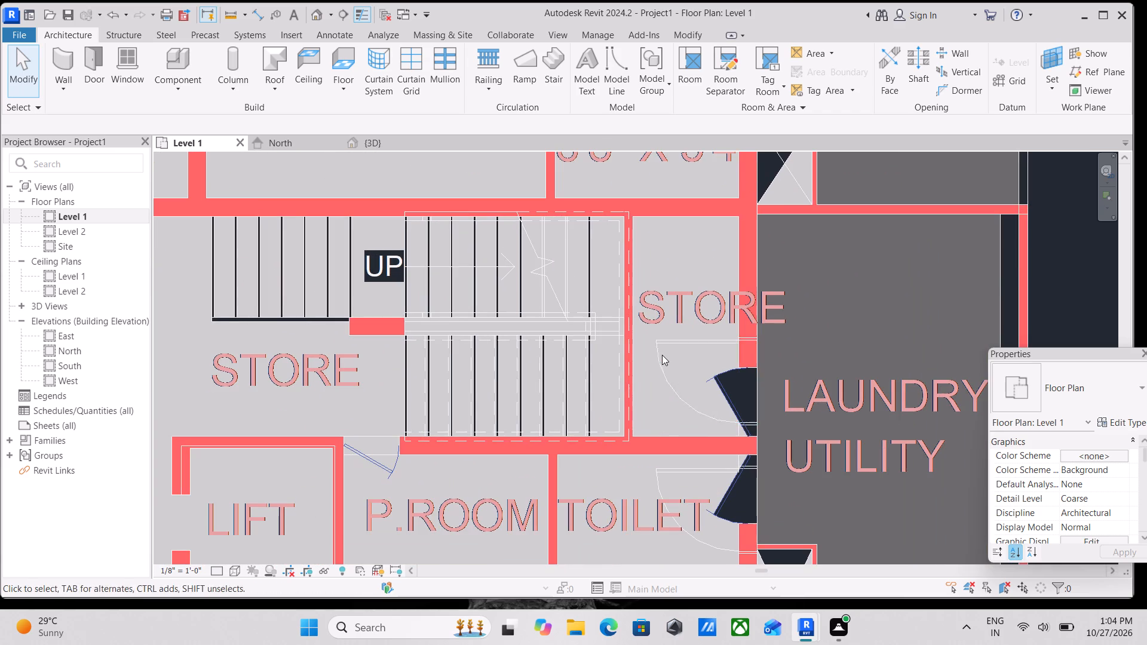
left_click(662, 354)
key("space")
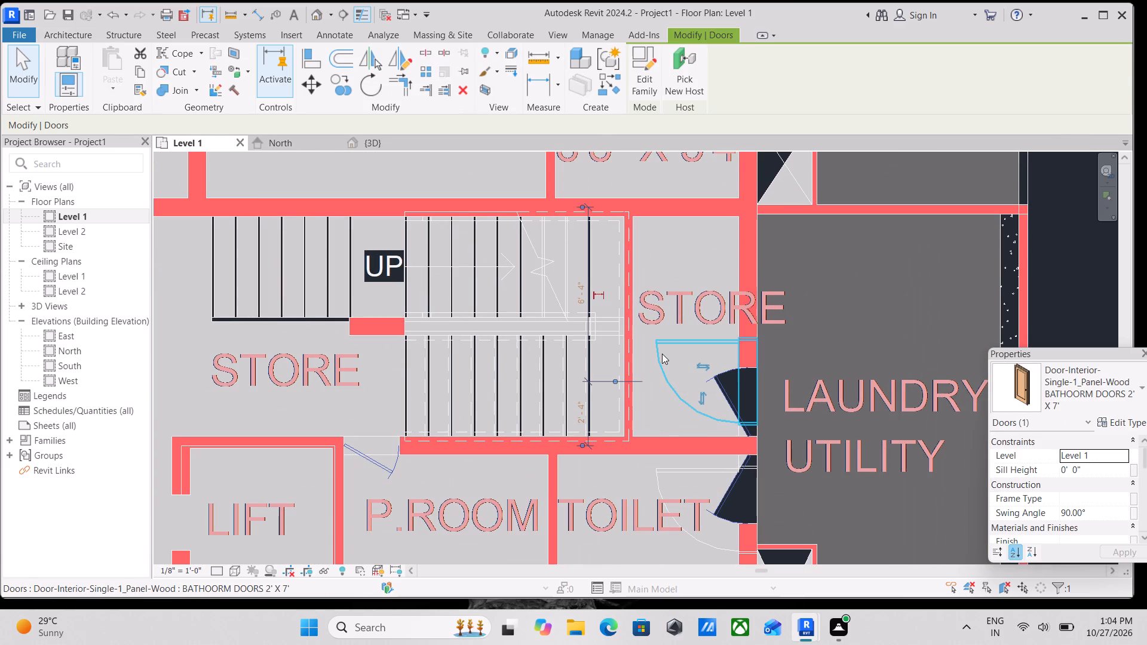
key("Escape")
Place a BATHOORM DOORS 2' X 7' door in the opening between the Kitchen and the 6'8" X 5'4" Store.
scroll(662, 354, "down", 2)
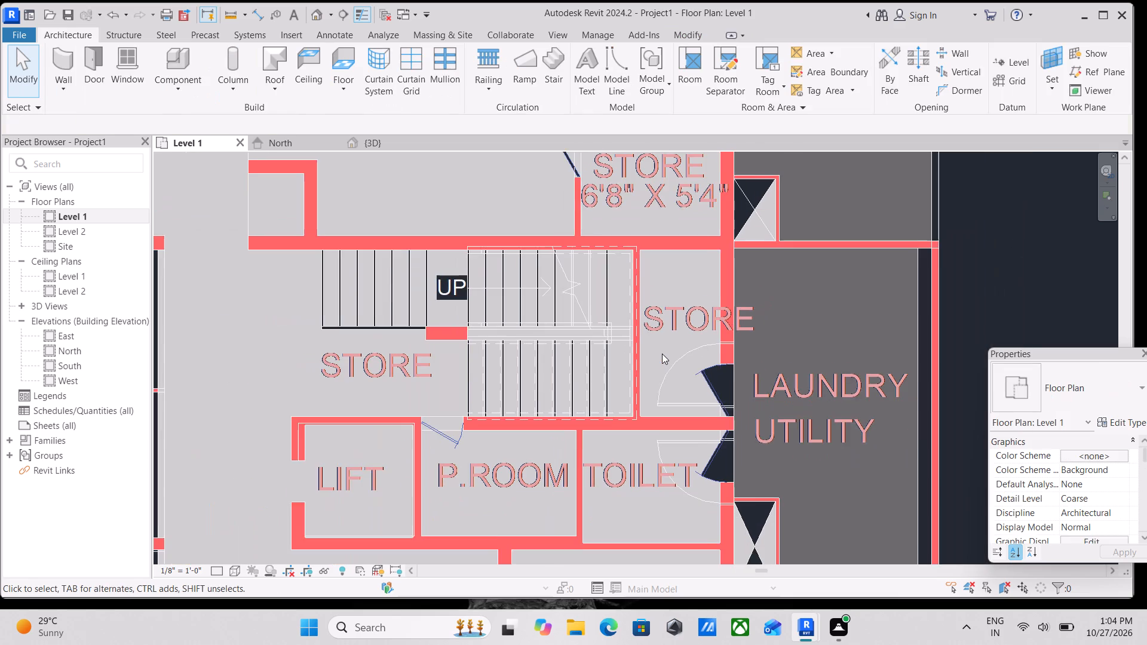
middle_click_drag(662, 354, 717, 462)
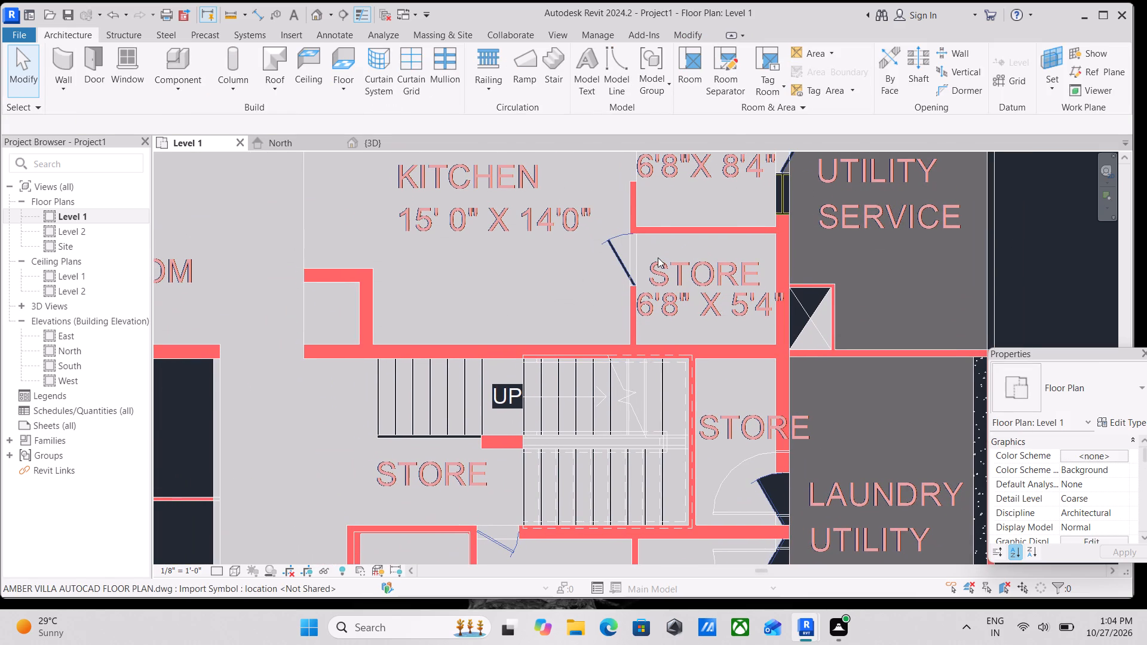
type("DR")
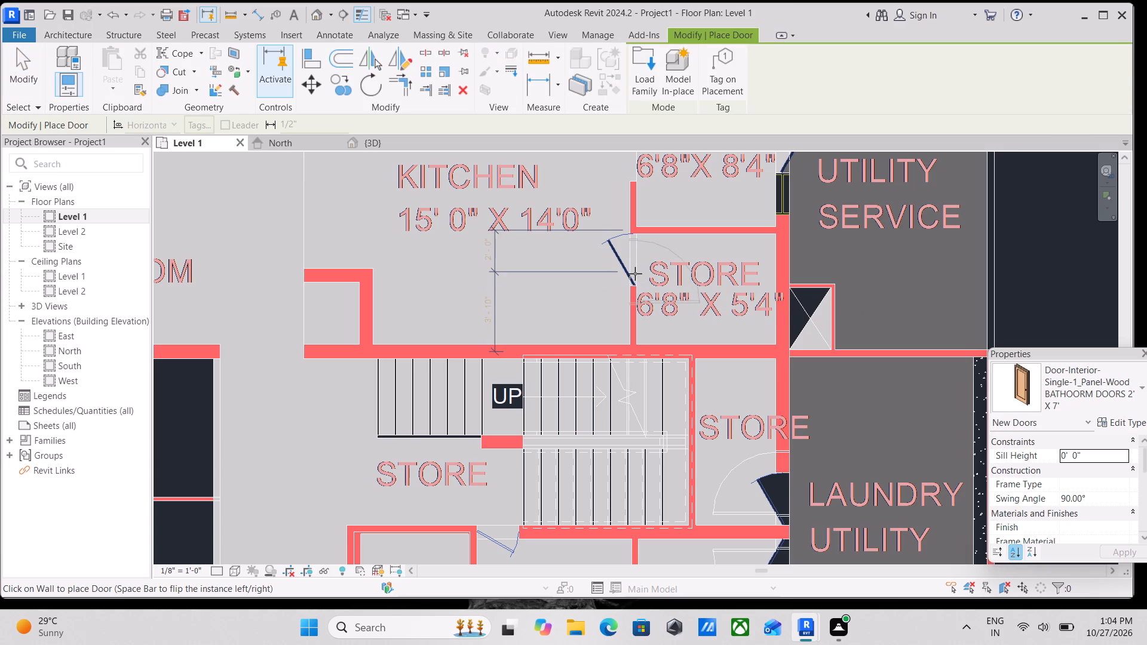
left_click(635, 274)
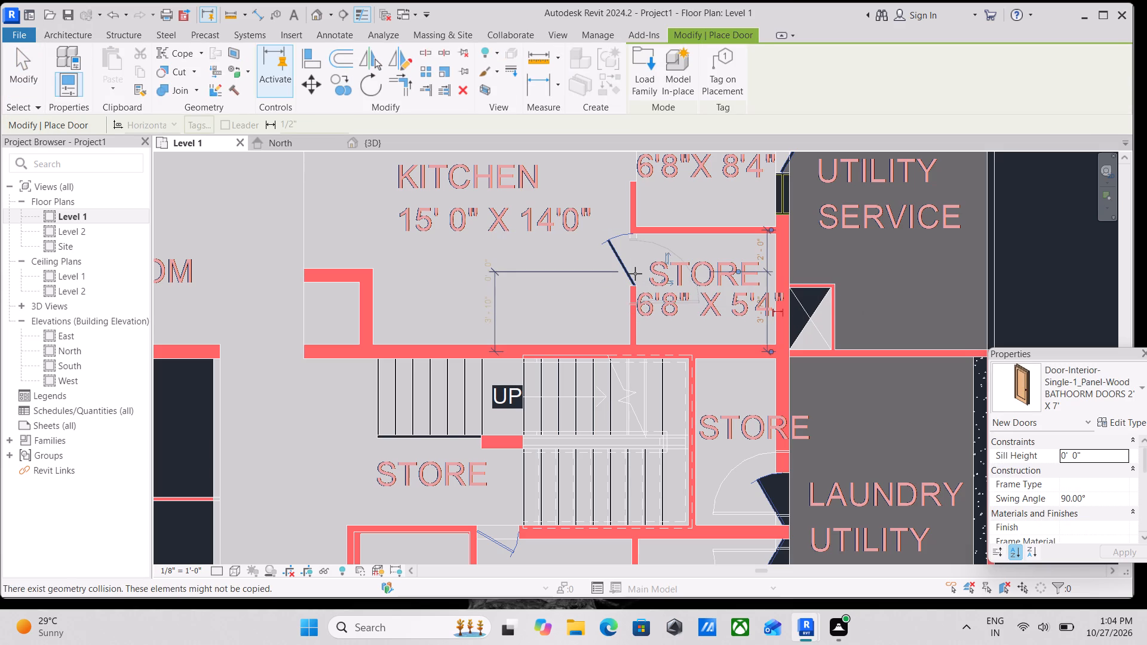
middle_click_drag(635, 274, 686, 471)
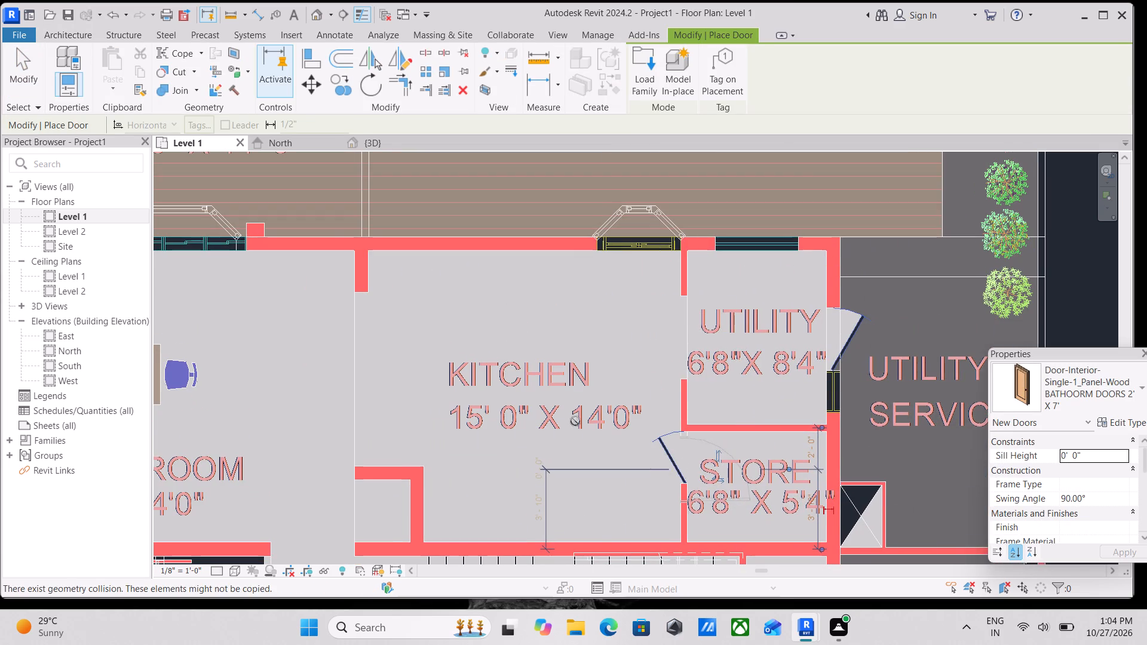
Place a BATHOORM DOORS 2' X 7' door in the P.Room's north wall opening beside the Lift.
scroll(545, 406, "down", 2)
middle_click_drag(553, 397, 608, 216)
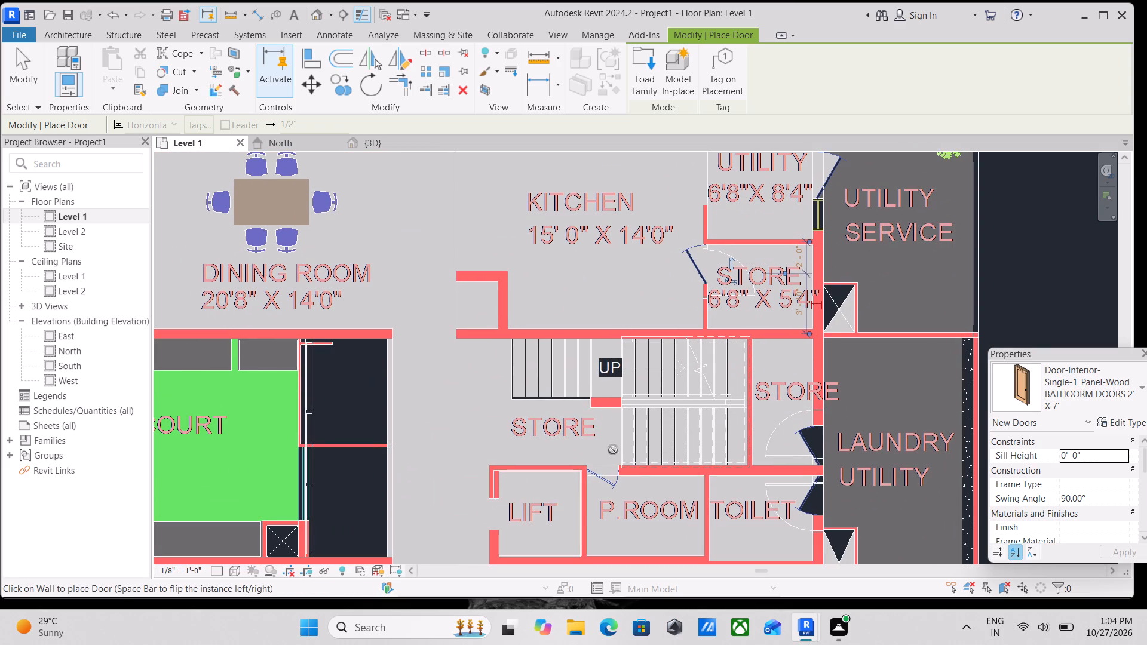
scroll(617, 484, "up", 2)
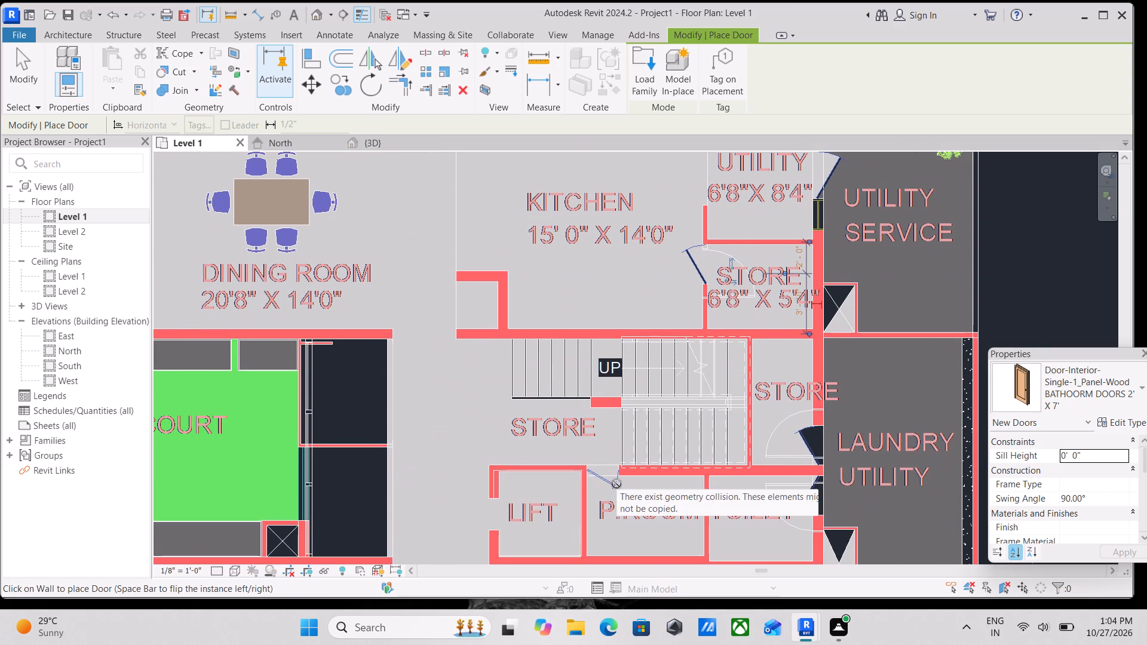
scroll(617, 484, "up", 1)
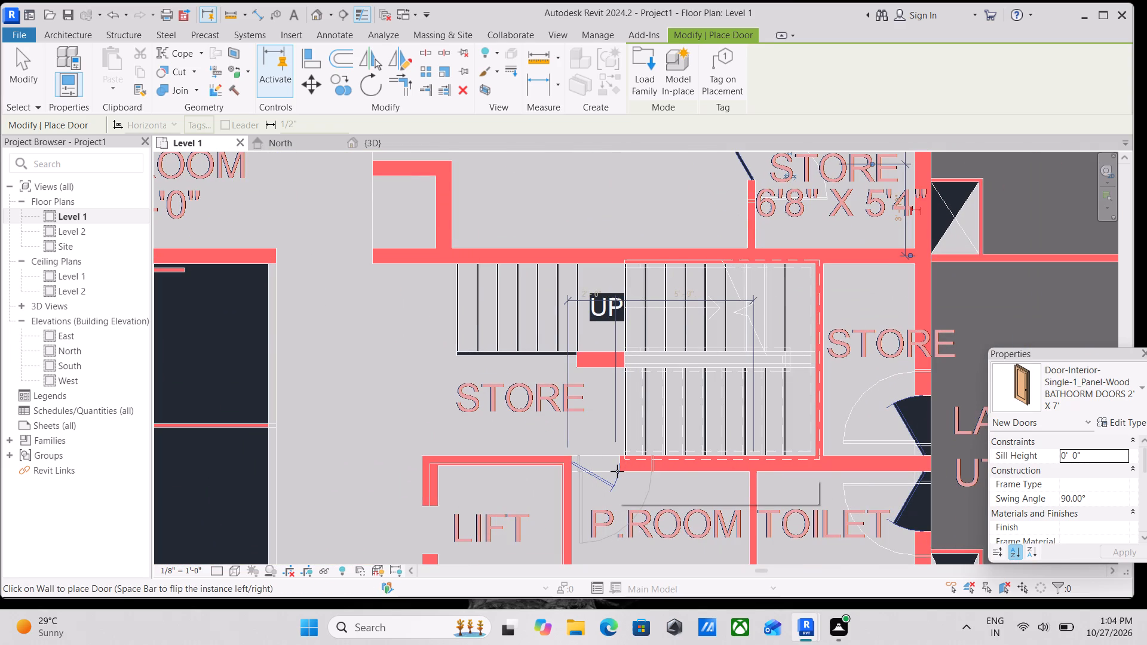
left_click(617, 471)
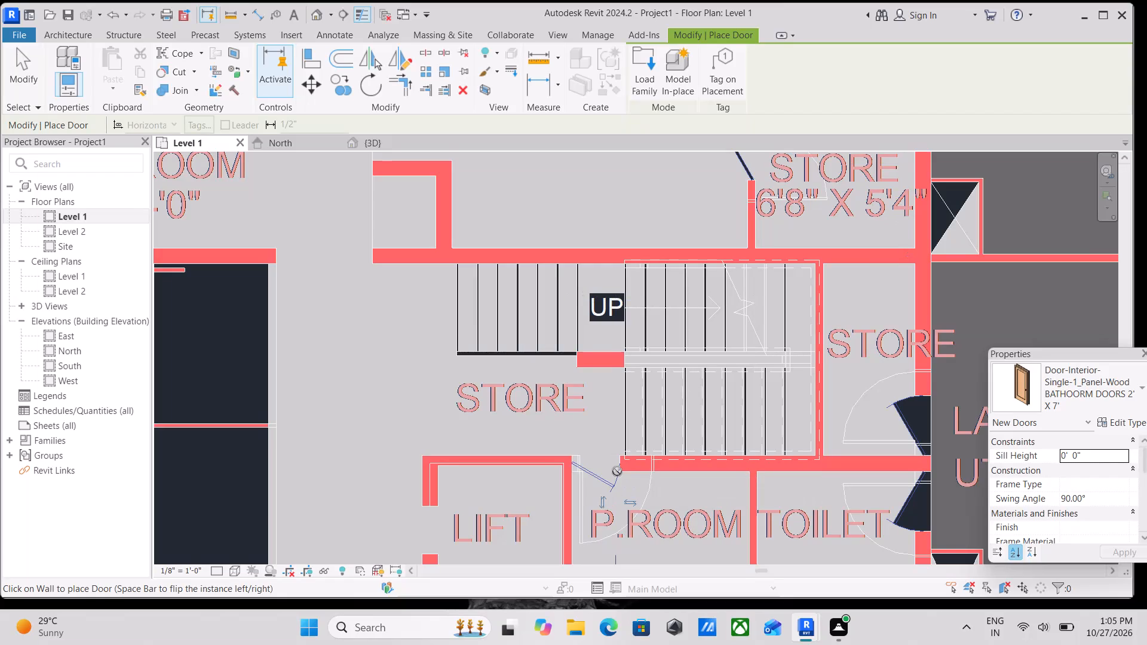
scroll(453, 354, "down", 4)
middle_click_drag(404, 374, 425, 374)
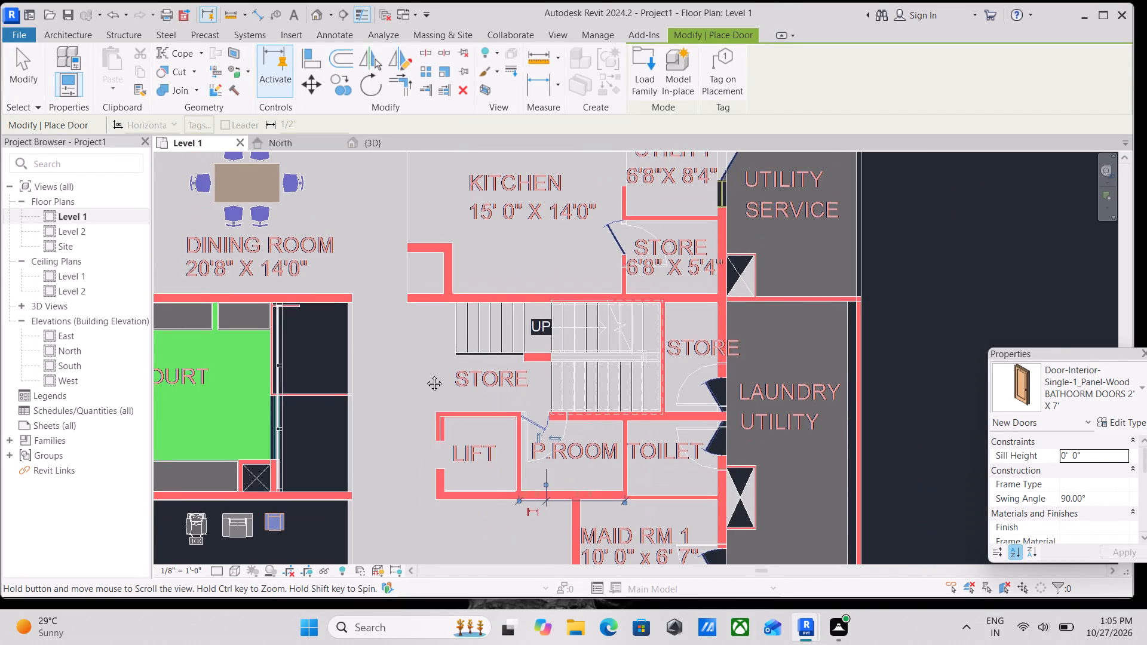
middle_click_drag(425, 374, 859, 363)
key("Escape")
key("Escape")
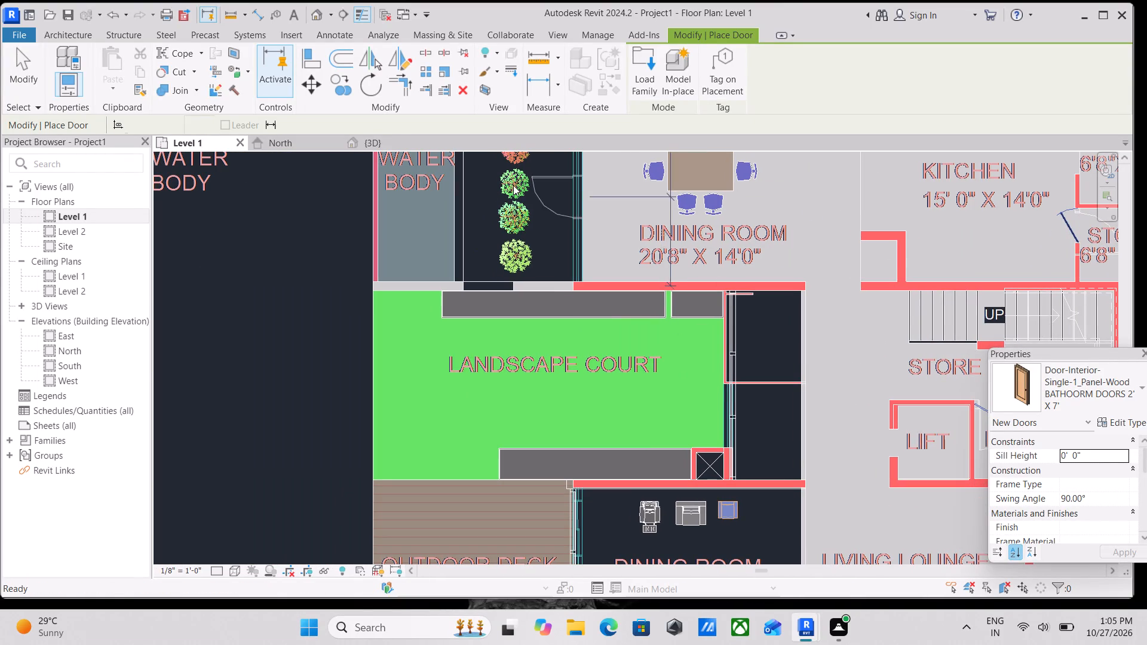
key("Escape")
key("Escape")
Switch to the 3D view and examine the placed doors and windows around the house, including the east exterior wall.
left_click(370, 143)
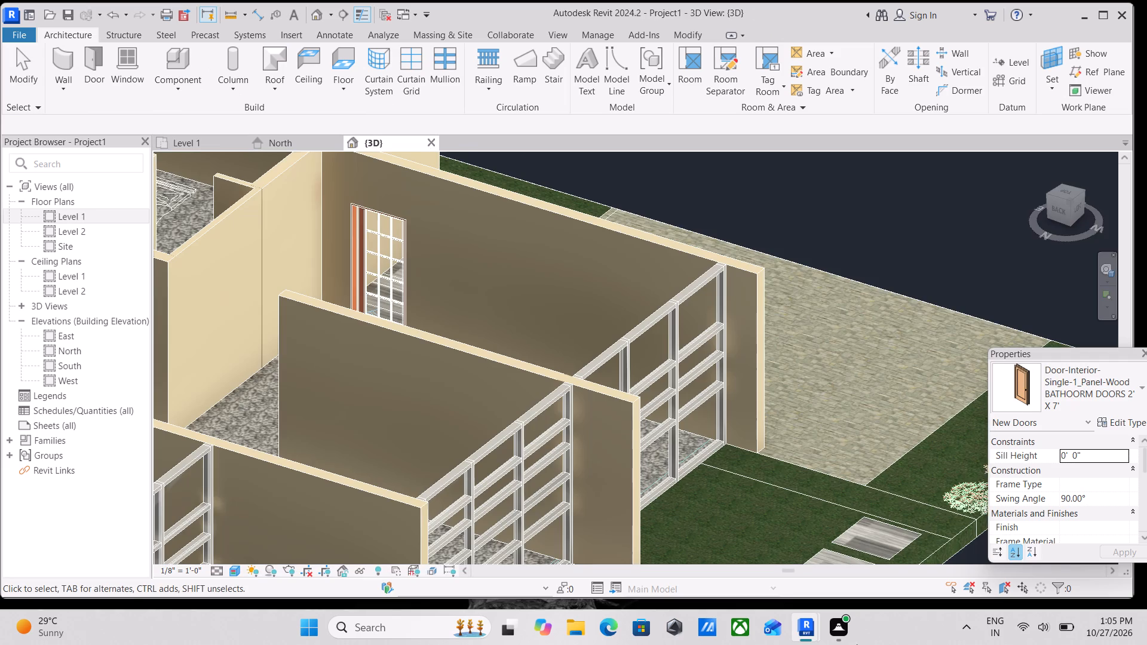
scroll(338, 389, "down", 5)
middle_click_drag(355, 384, 448, 353)
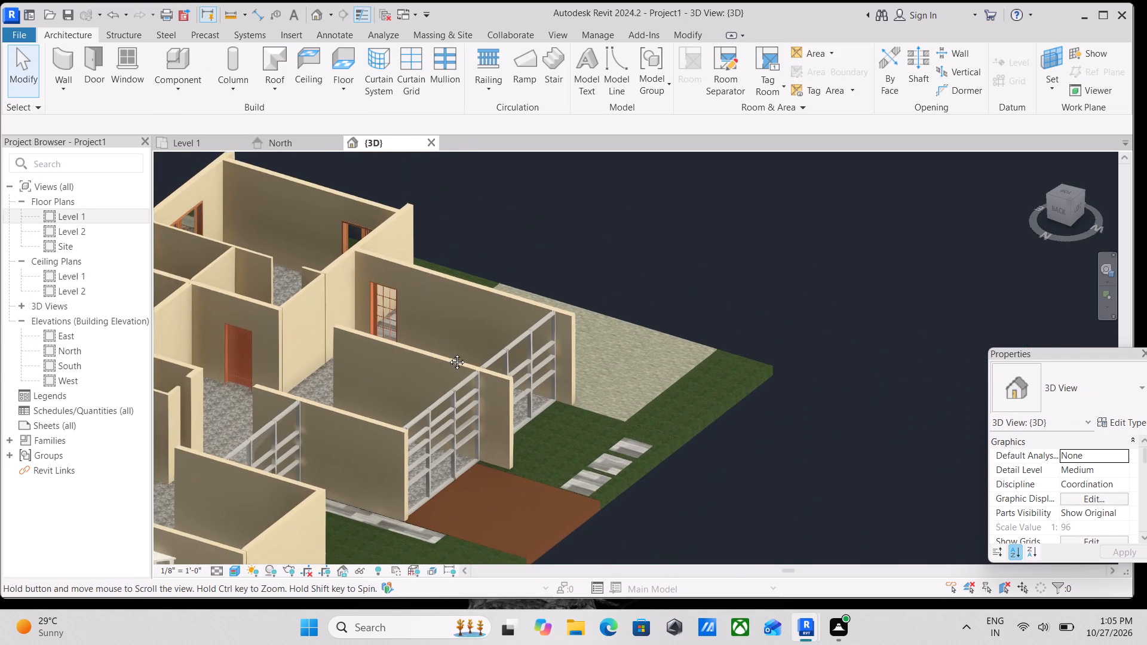
middle_click_drag(448, 353, 660, 308)
middle_click_drag(533, 380, 673, 307)
scroll(609, 451, "up", 4)
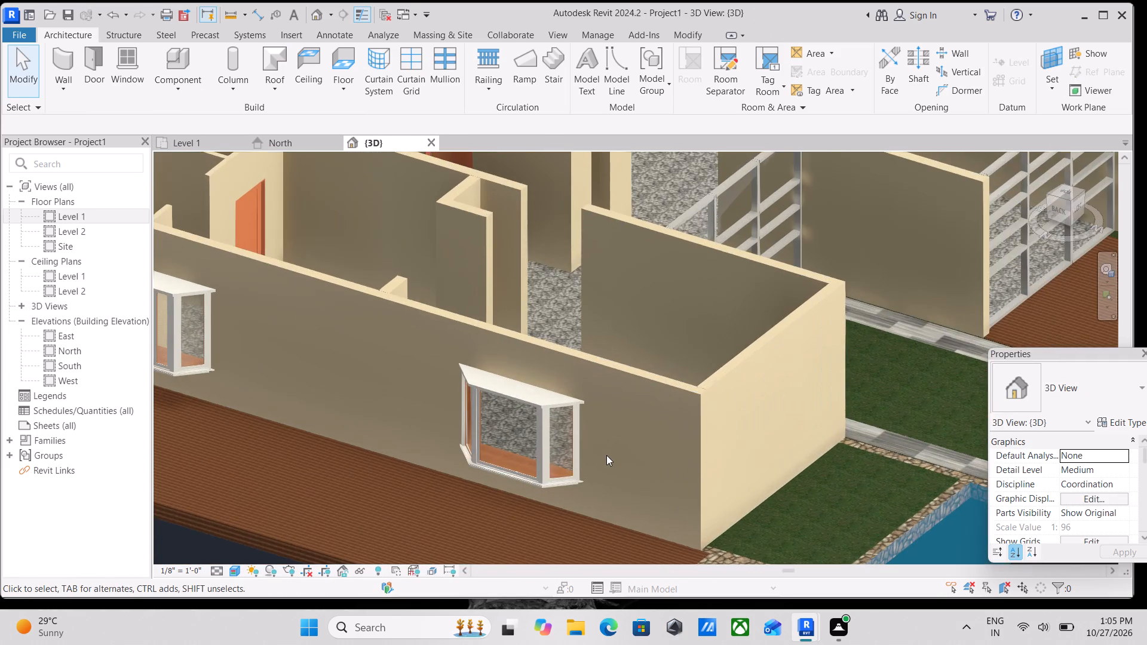
scroll(603, 459, "up", 7)
scroll(569, 438, "down", 2)
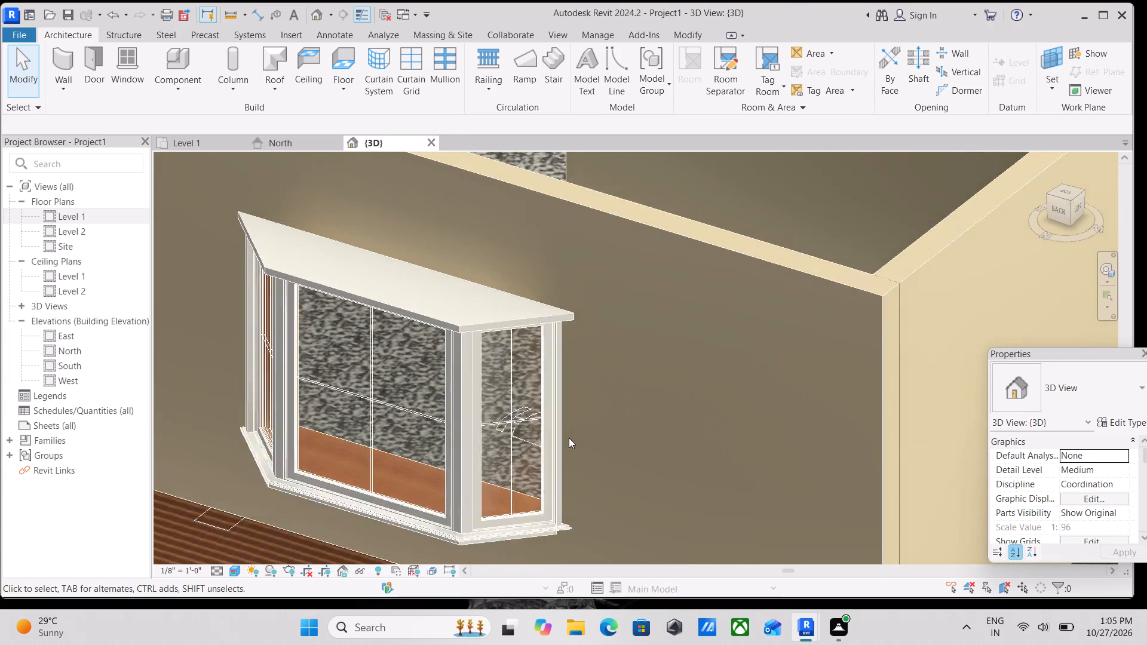
scroll(569, 438, "down", 2)
middle_click_drag(584, 423, 749, 326)
scroll(749, 326, "up", 1)
scroll(749, 326, "down", 8)
middle_click_drag(758, 328, 801, 386)
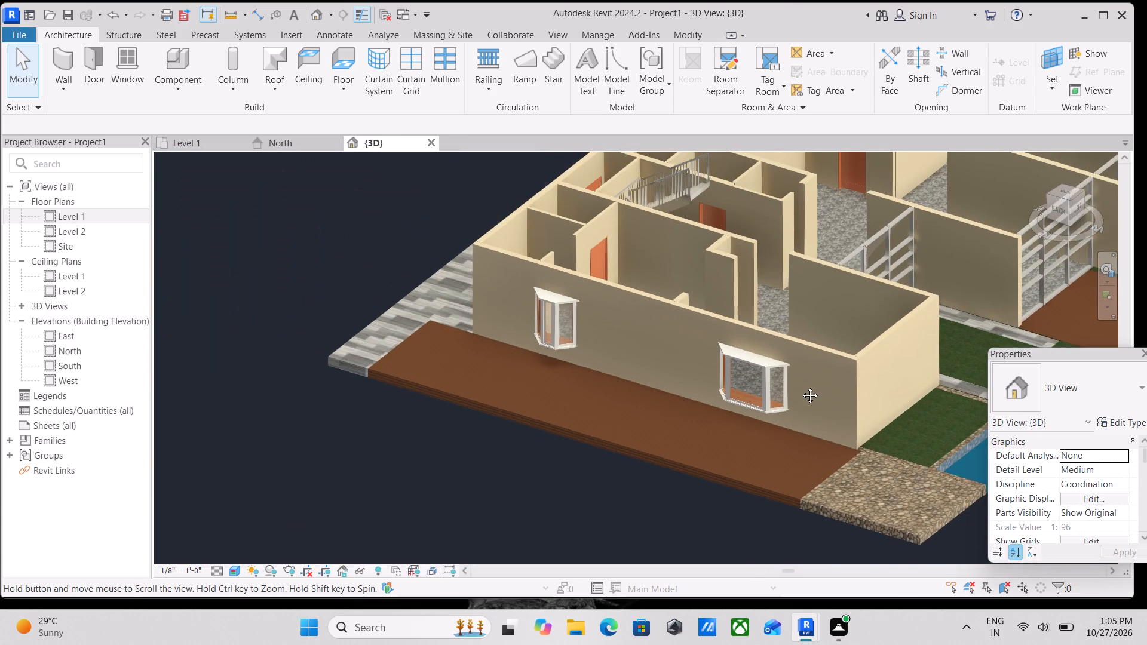
middle_click_drag(801, 386, 811, 403)
scroll(533, 340, "up", 4)
scroll(533, 340, "down", 2)
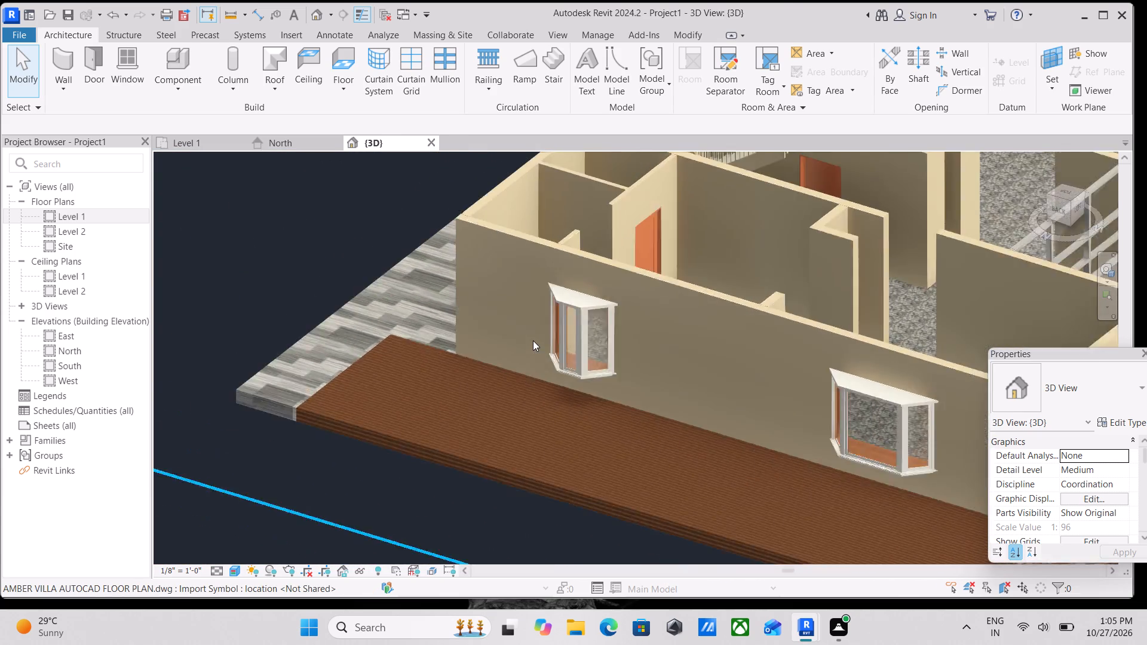
scroll(533, 340, "down", 6)
middle_click_drag(551, 349, 620, 352, "shift")
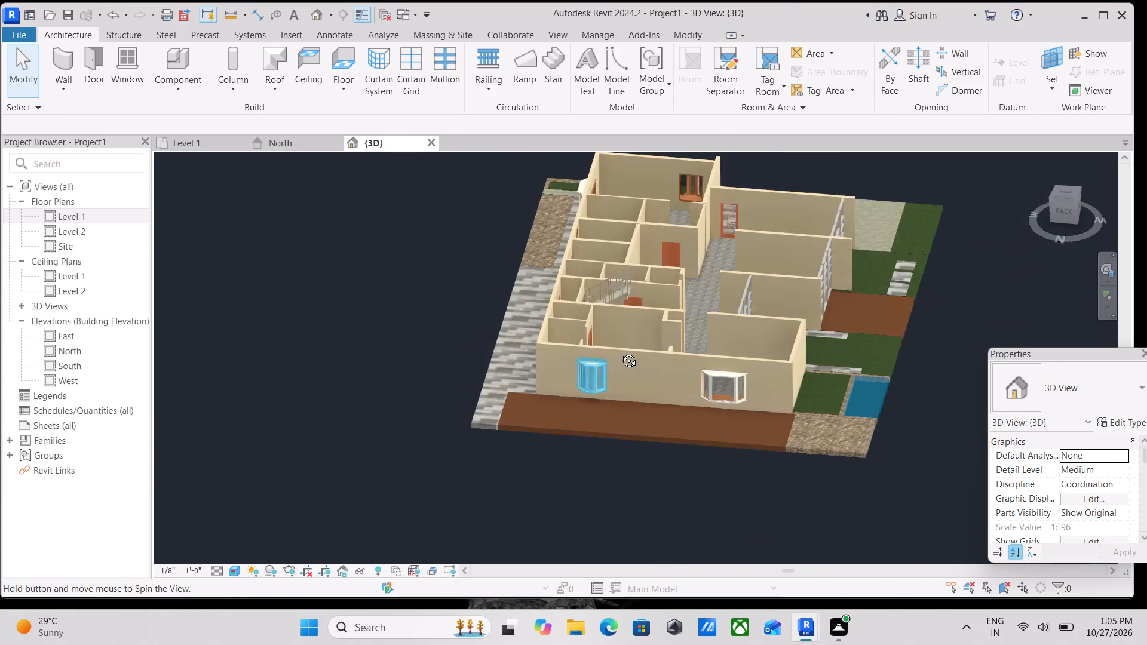
middle_click_drag(620, 352, 868, 347, "shift")
scroll(730, 442, "up", 10)
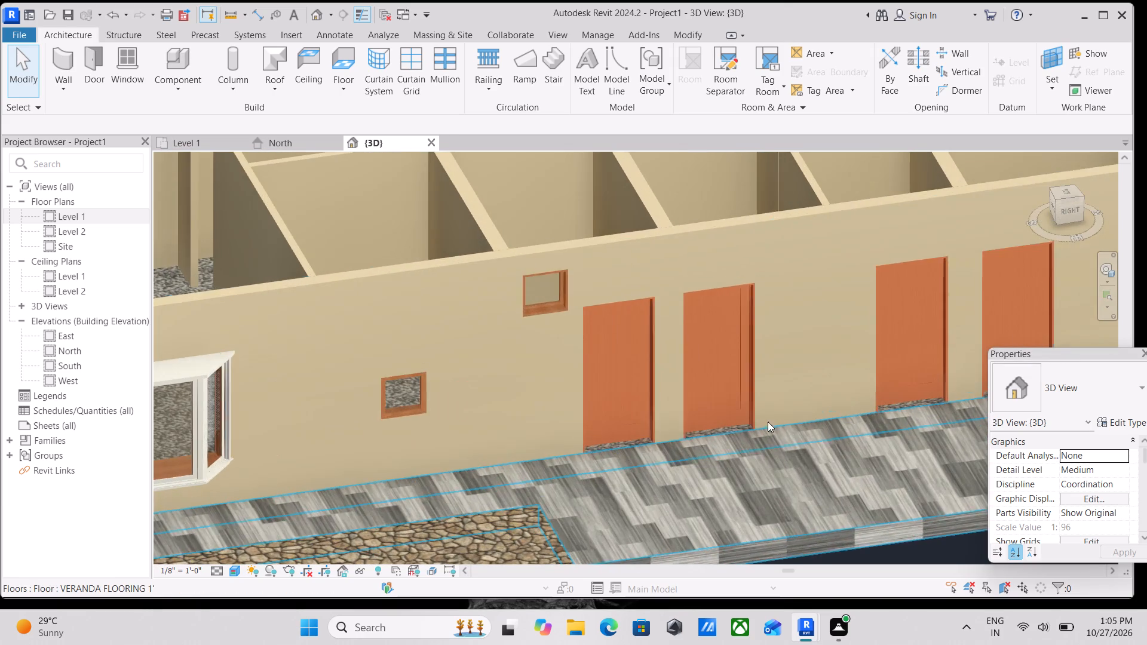
scroll(720, 395, "down", 3, "shift")
middle_click_drag(719, 394, 719, 437, "shift")
scroll(719, 437, "down", 6)
middle_click_drag(753, 431, 837, 424, "shift")
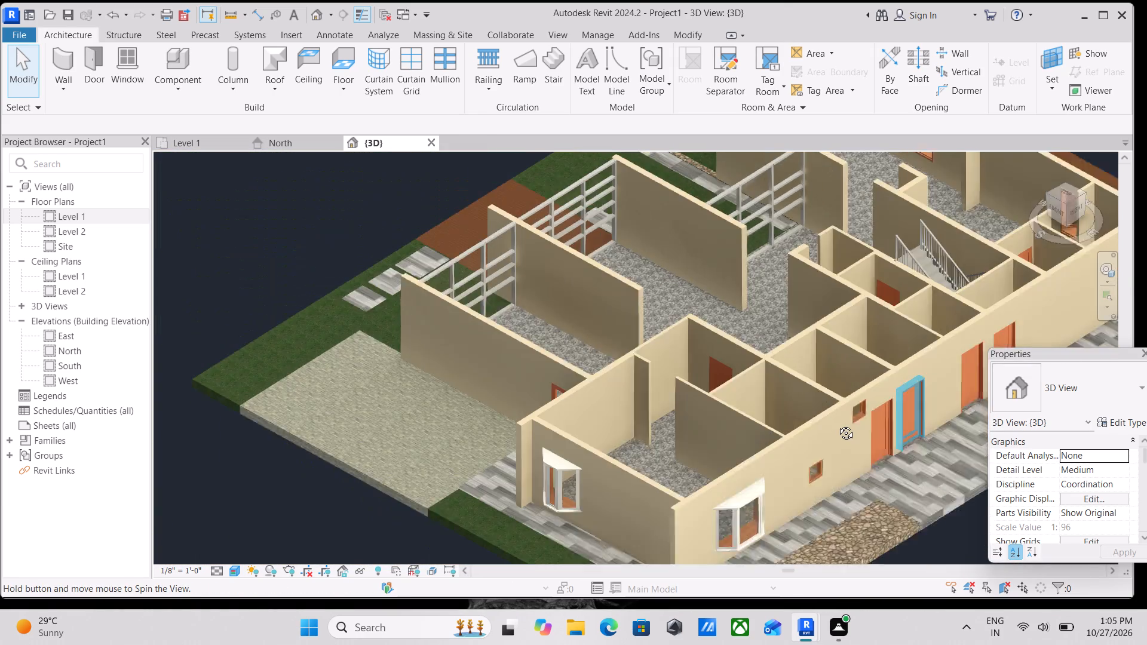
Set the sill height of the fixed 24" x 24" window in the guest Toilet's east exterior wall to 7' 0".
middle_click_drag(837, 424, 775, 397, "shift")
scroll(816, 417, "up", 1)
middle_click_drag(816, 417, 624, 449)
middle_click_drag(781, 404, 795, 428, "shift")
scroll(445, 513, "up", 4)
scroll(537, 524, "up", 3)
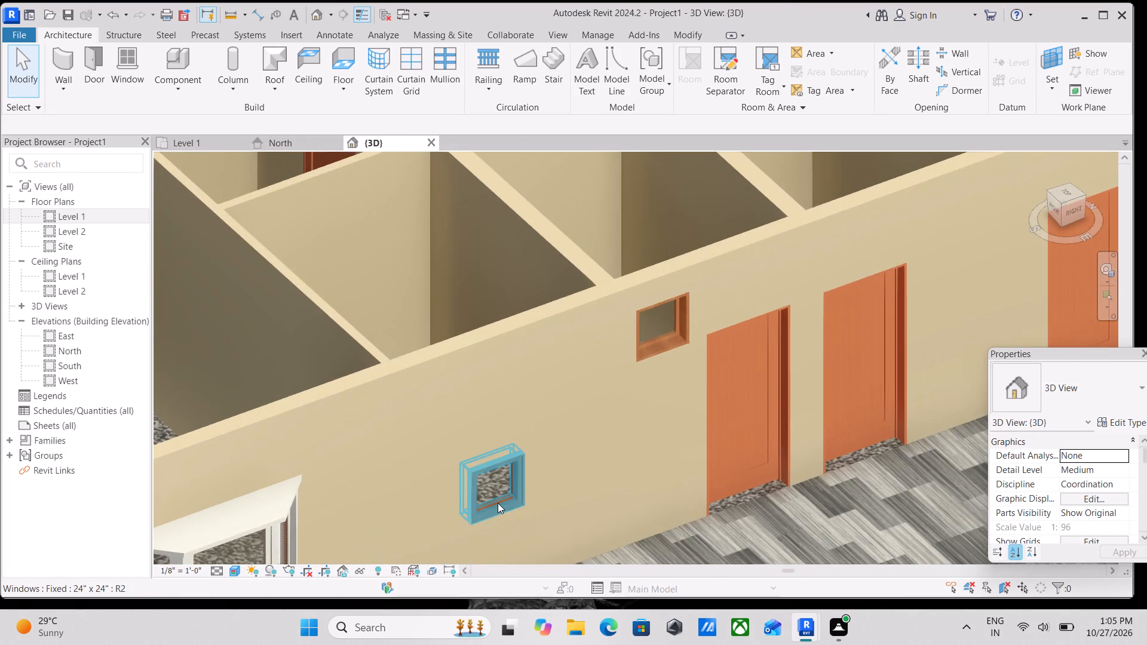
left_click(498, 503)
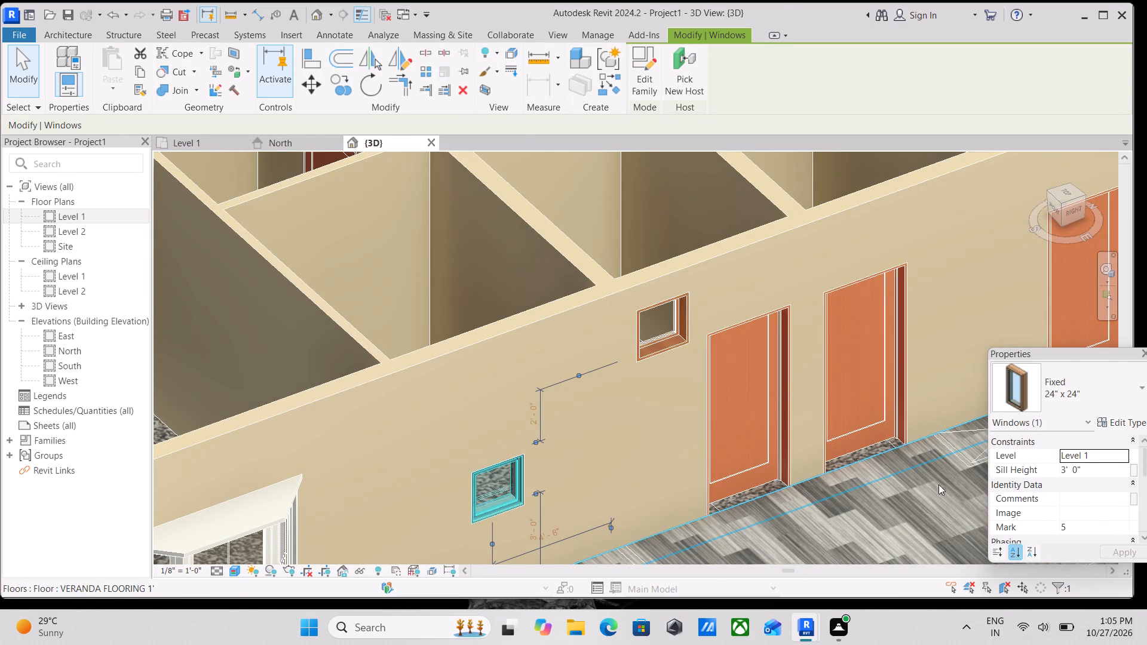
left_click(1095, 473)
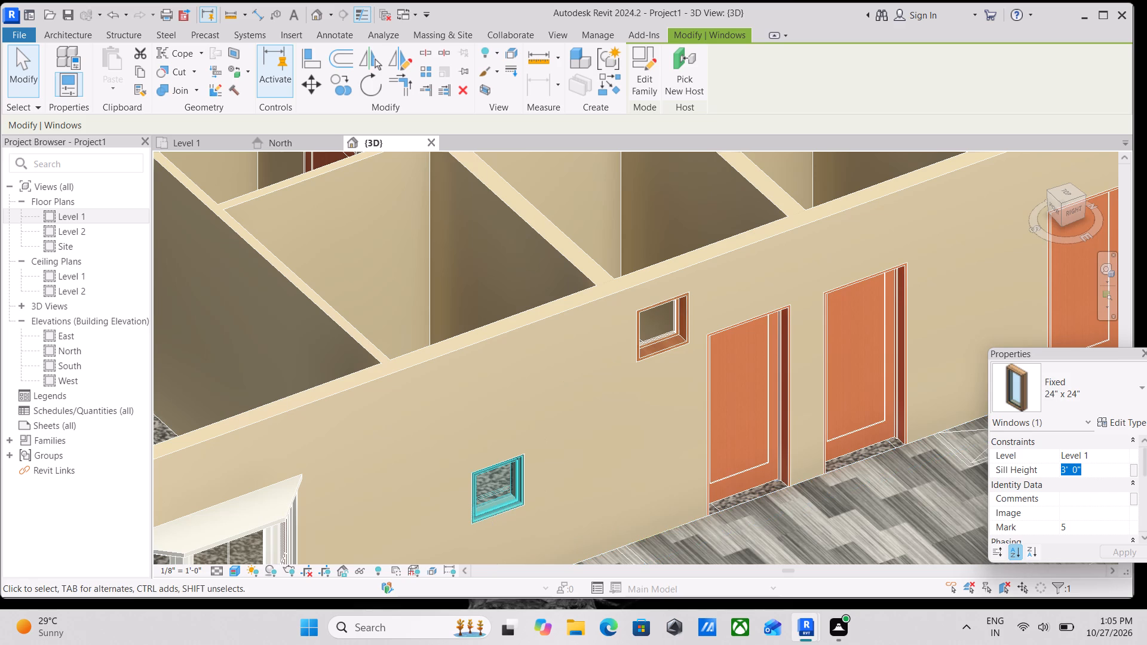
key("7")
key("apostrophe")
key("Return")
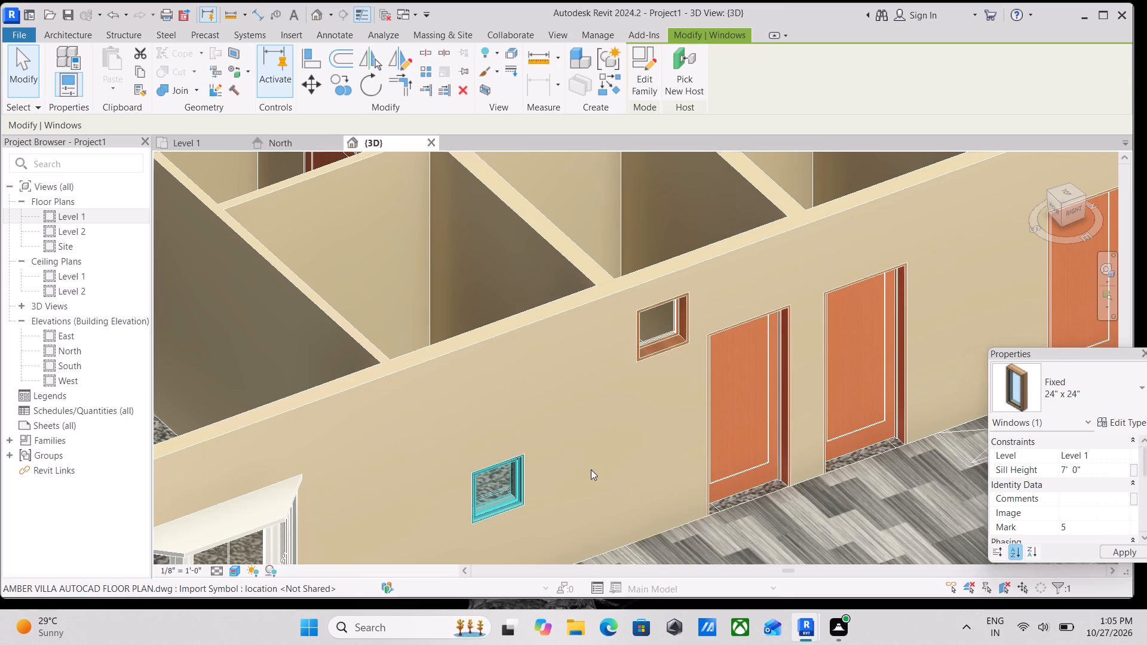
scroll(602, 460, "down", 2)
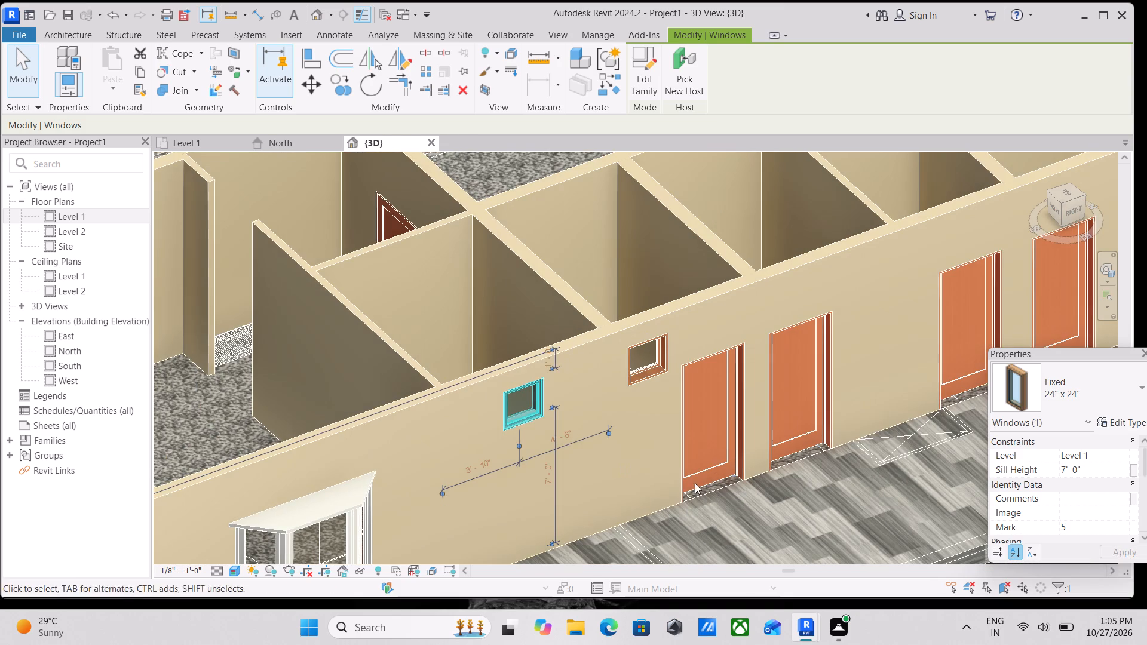
key("Escape")
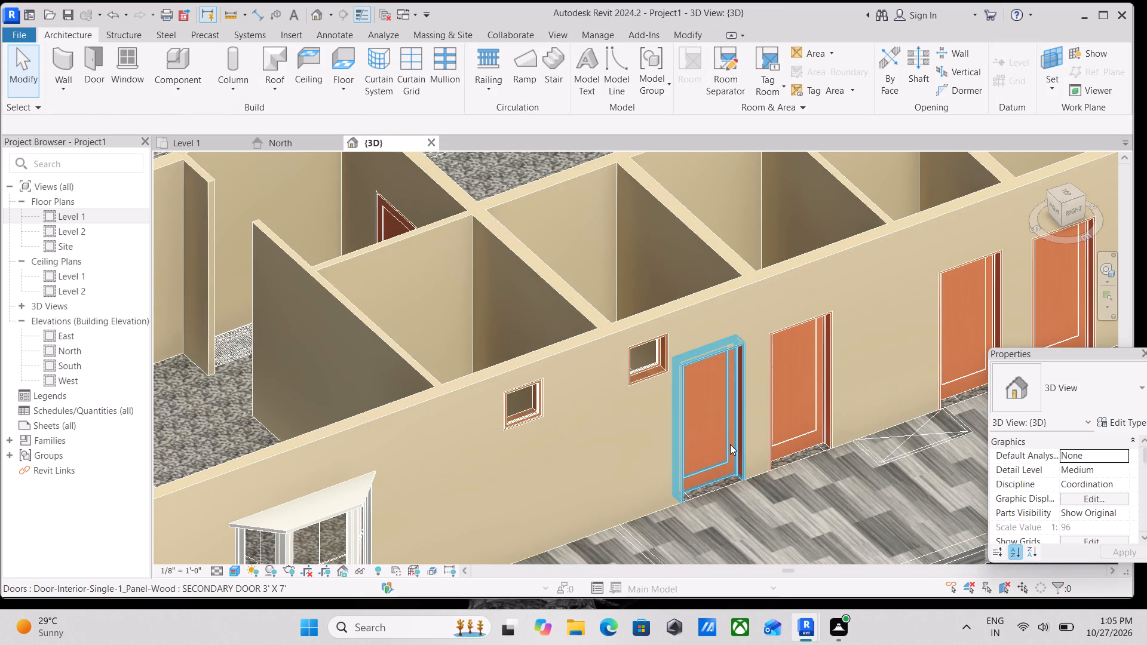
Flip the swing of the SECONDARY DOOR 3' X 7' nearest the small windows in the east exterior wall.
left_click(730, 444)
key("space")
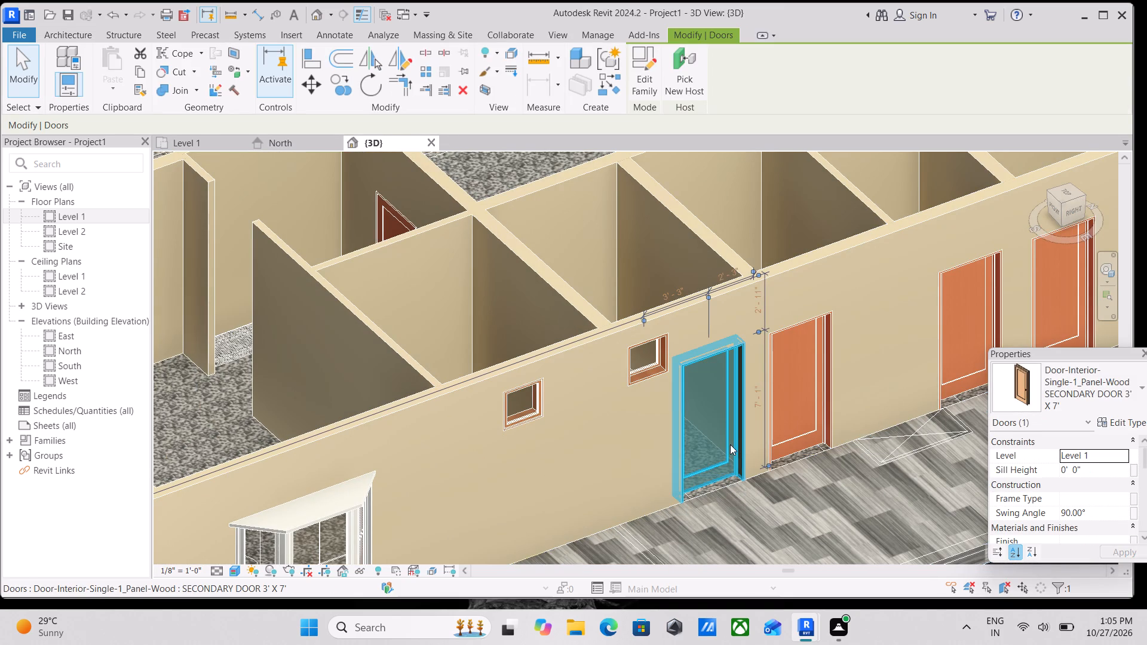
scroll(761, 477, "up", 2)
key("Escape")
key("Escape")
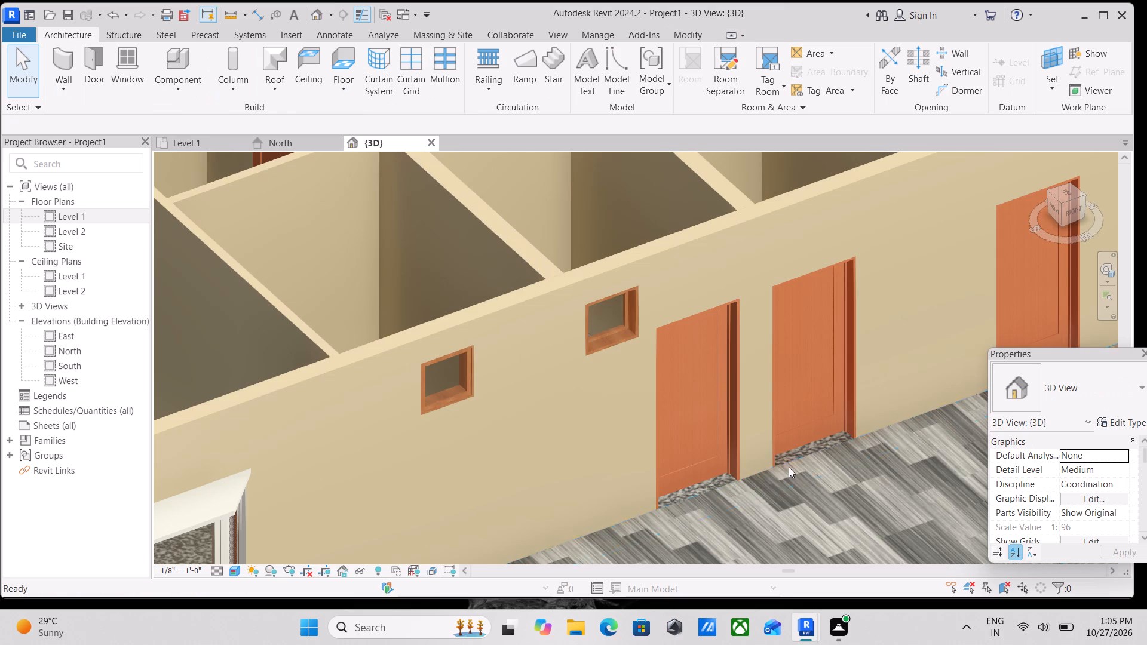
Examine the 3D model around the car porch, landscape court and glazed west side of the house.
scroll(803, 400, "down", 9)
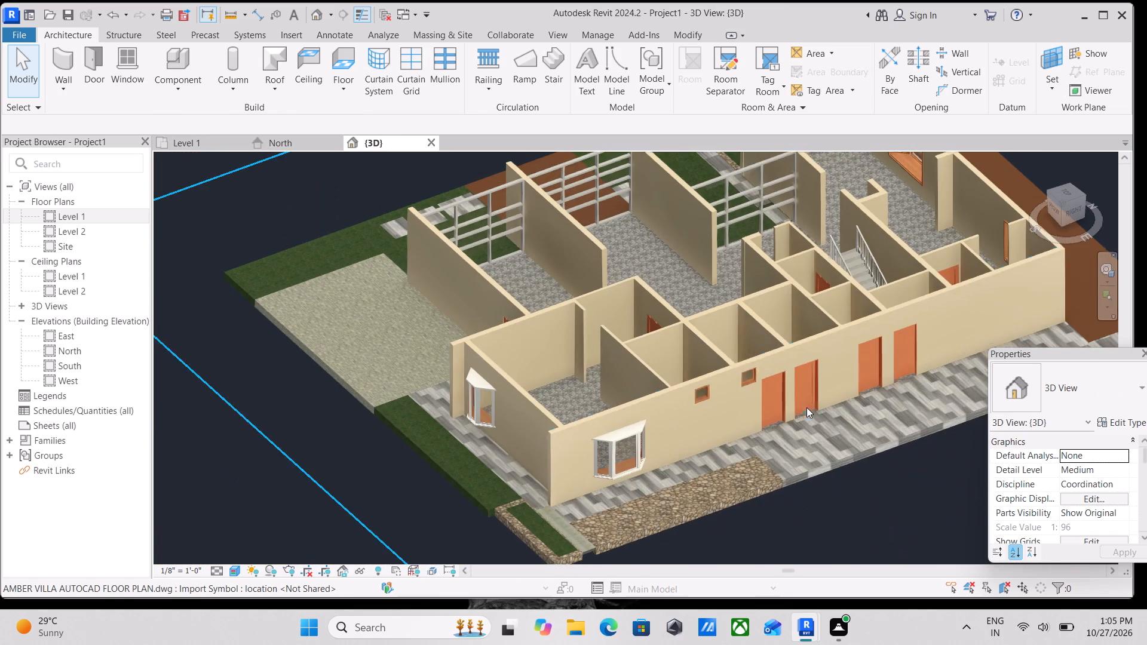
scroll(812, 417, "down", 1)
middle_click_drag(760, 509, 936, 472, "shift")
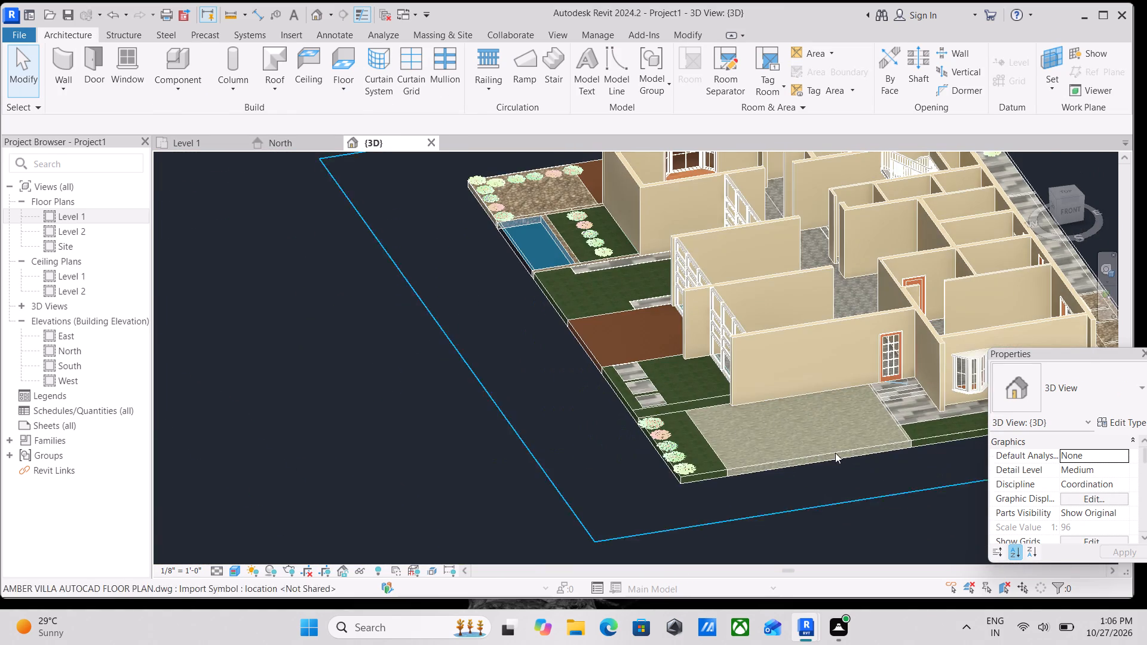
middle_click_drag(766, 416, 829, 463, "shift")
middle_click_drag(685, 337, 713, 400)
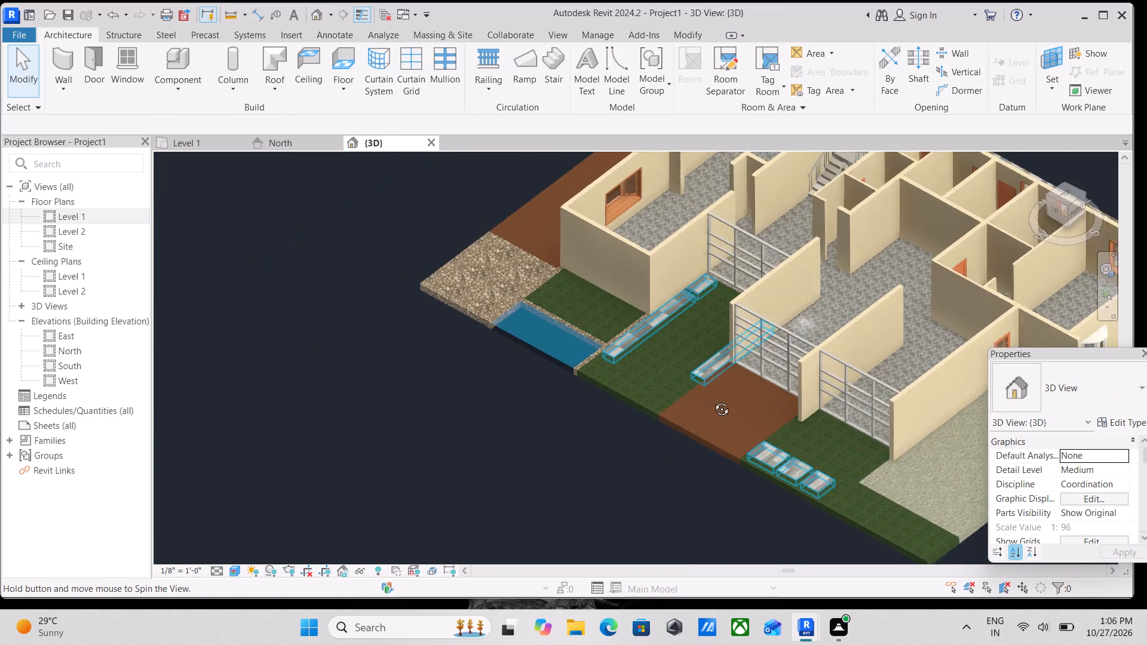
middle_click_drag(713, 400, 703, 414)
middle_click_drag(709, 406, 683, 419)
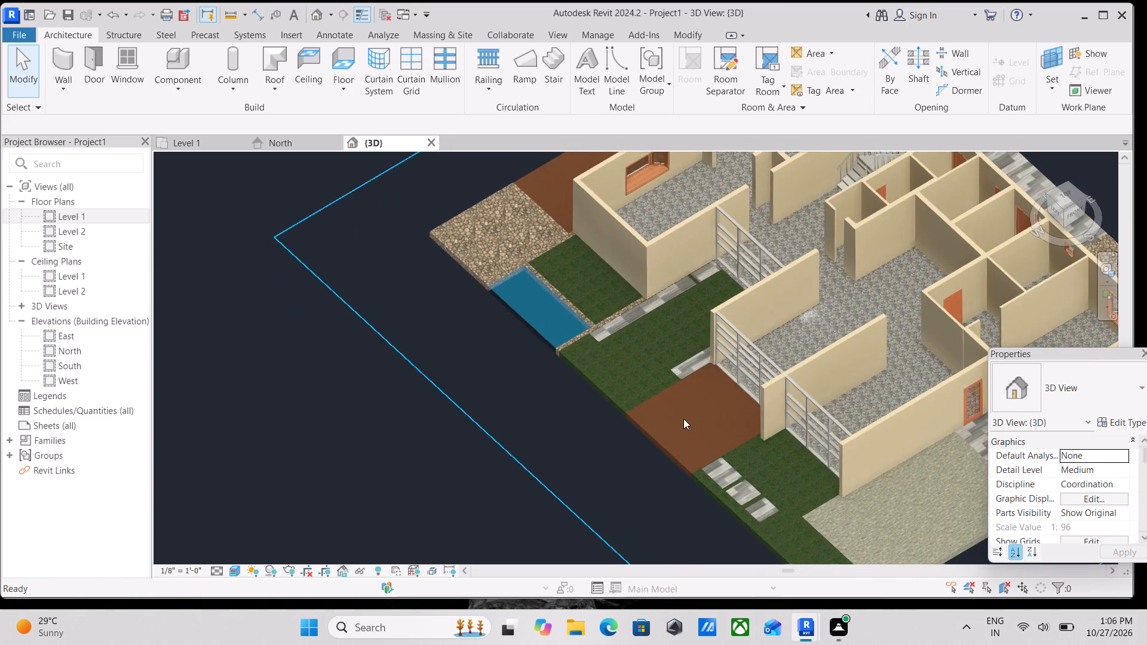
middle_click_drag(680, 419, 598, 366, "shift")
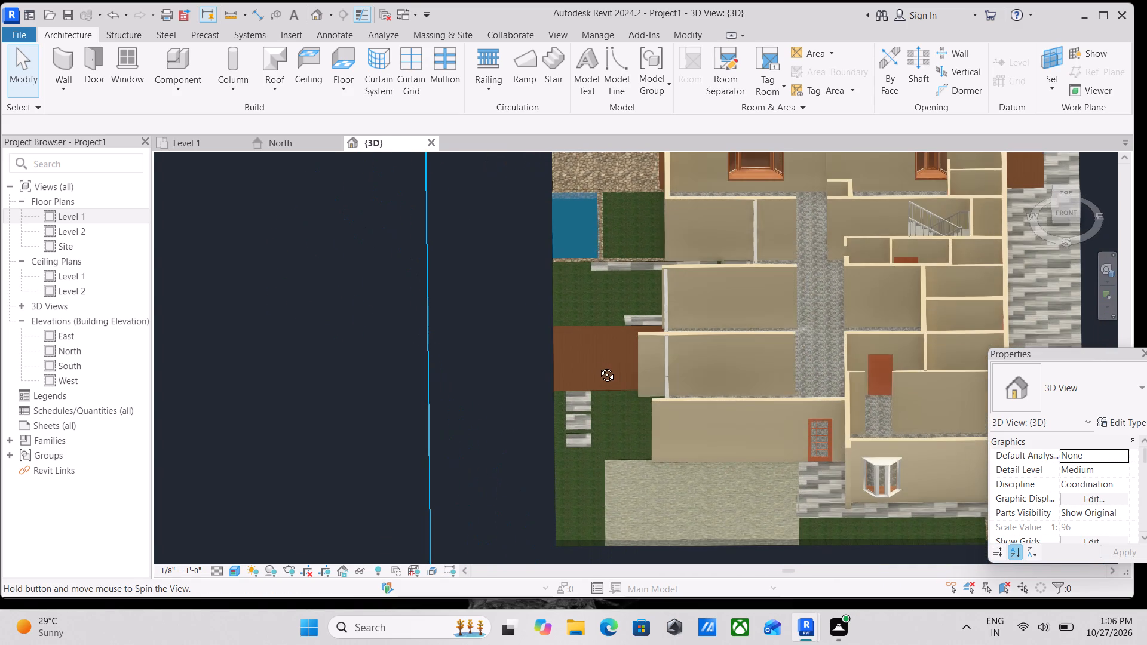
middle_click_drag(598, 366, 693, 348, "shift")
scroll(609, 235, "up", 2)
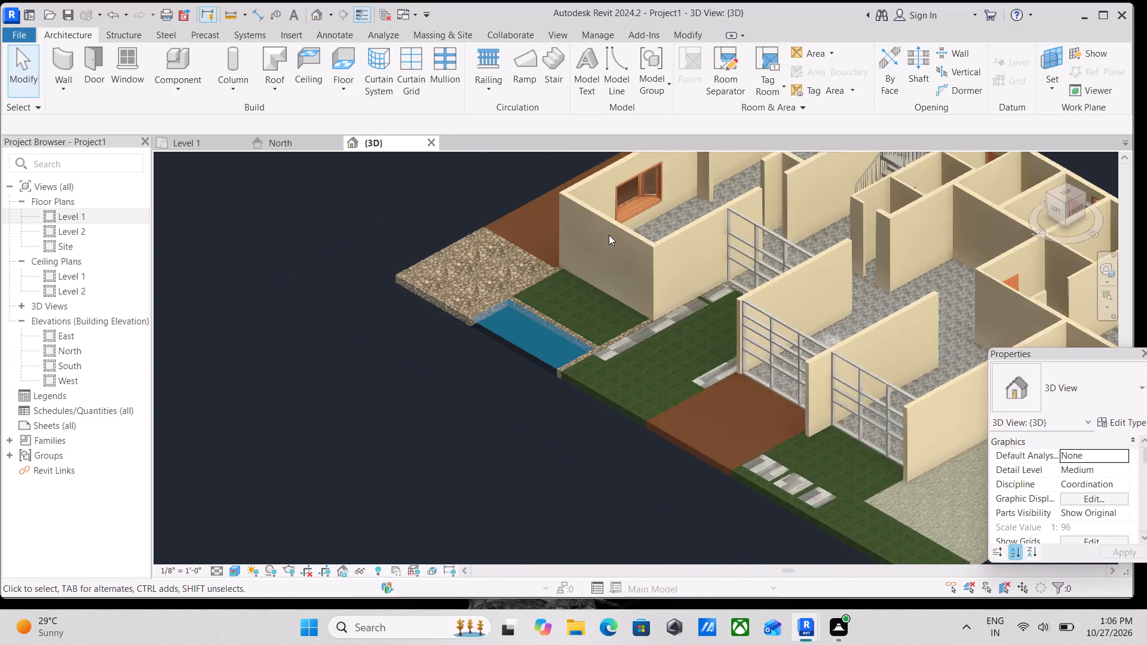
scroll(609, 235, "up", 1)
scroll(697, 207, "up", 9)
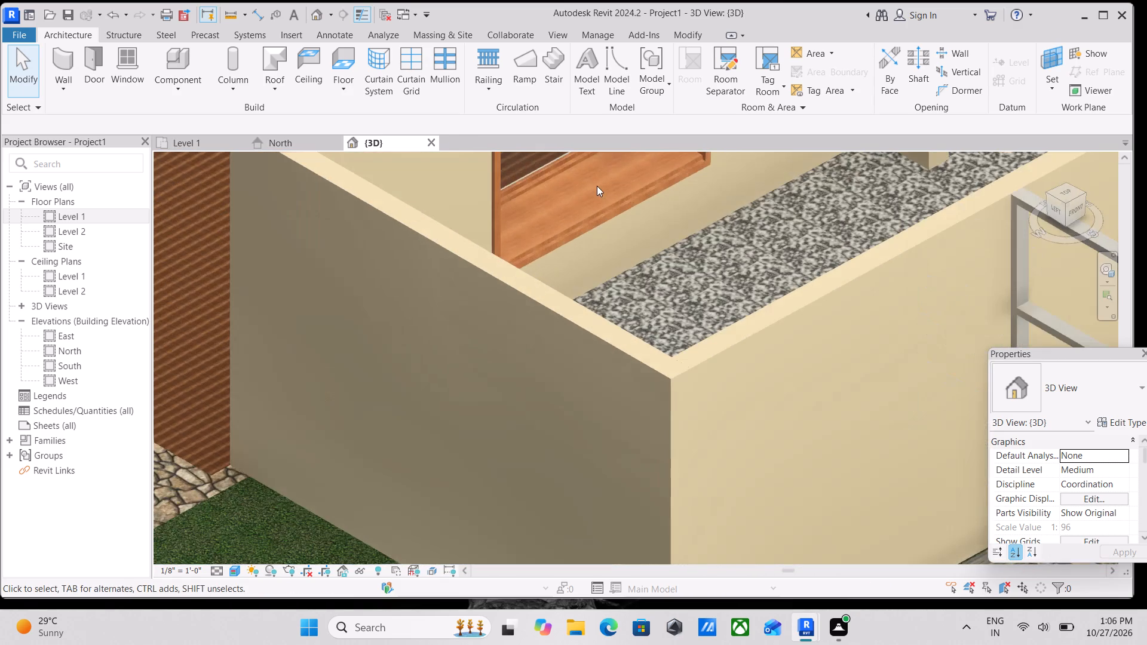
scroll(794, 358, "down", 9)
Examine the north wall's bay windows, the east wall openings and the interior partitions around the kitchen and stairs in 3D.
middle_click_drag(703, 419, 879, 397, "shift")
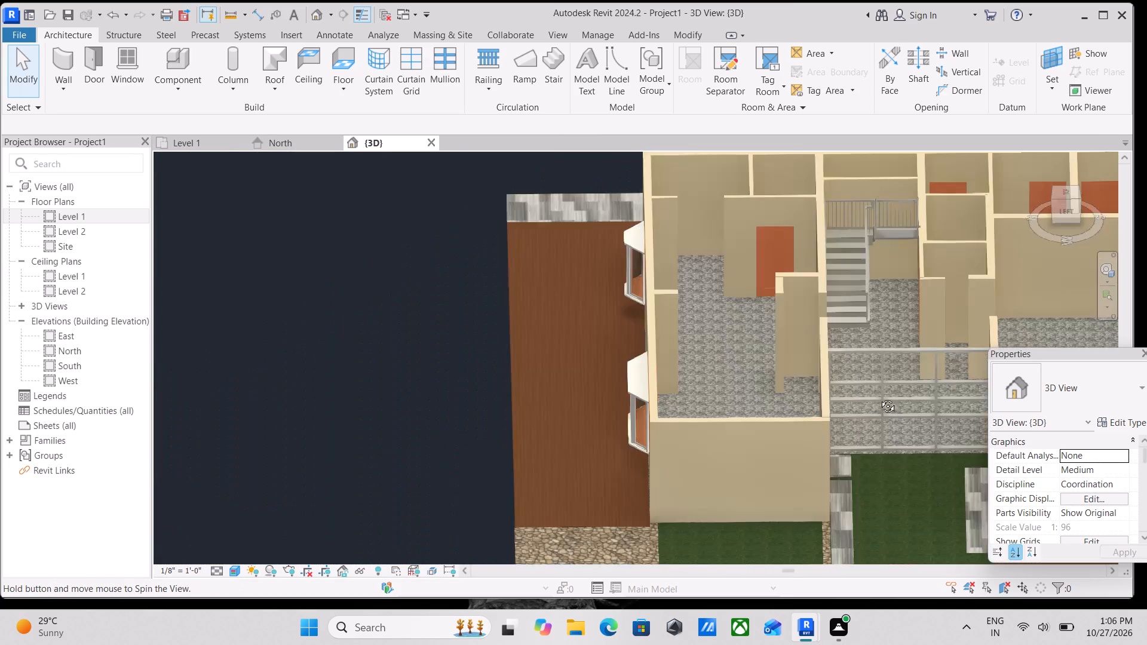
middle_click_drag(879, 397, 944, 345, "shift")
scroll(820, 513, "up", 11)
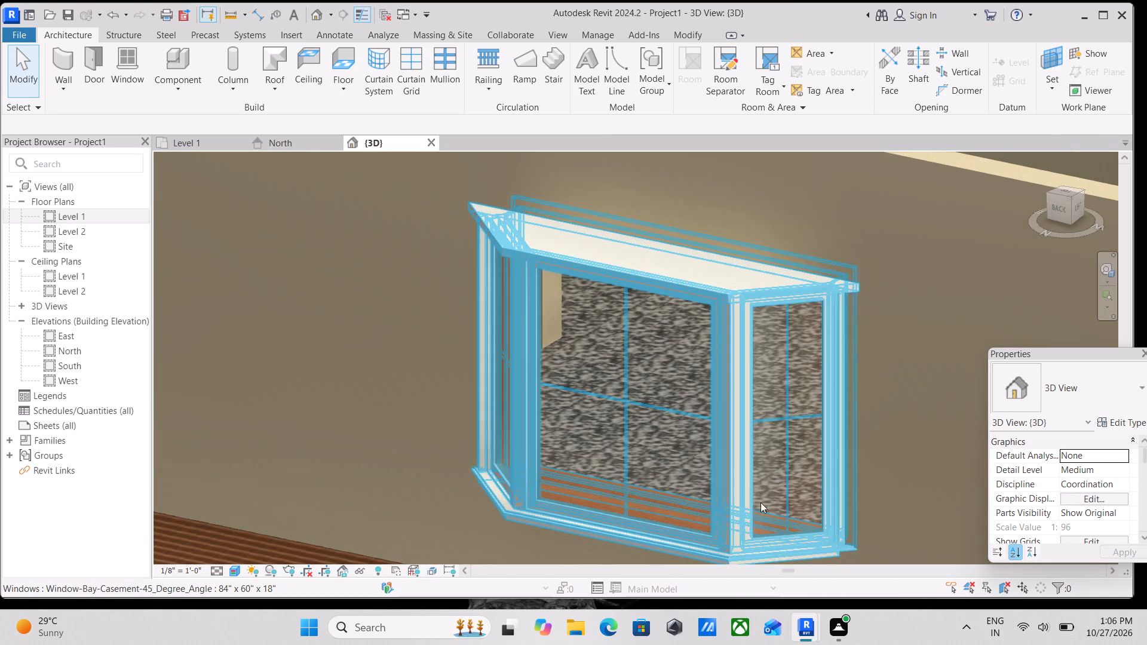
scroll(418, 464, "down", 3)
scroll(533, 461, "down", 2)
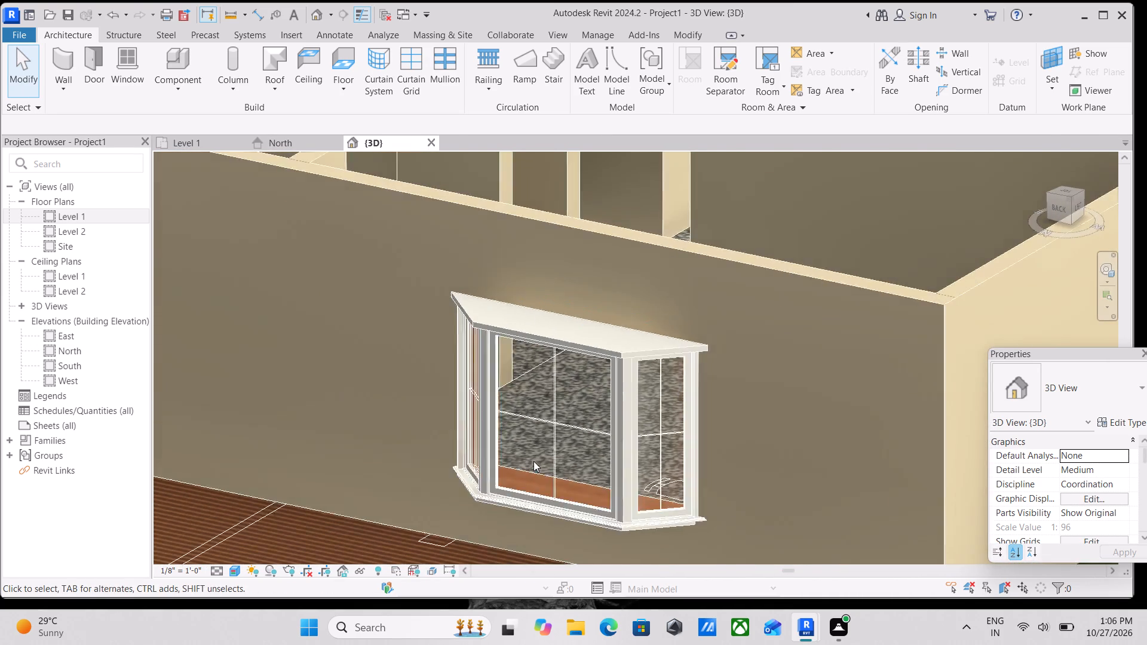
scroll(533, 461, "down", 1)
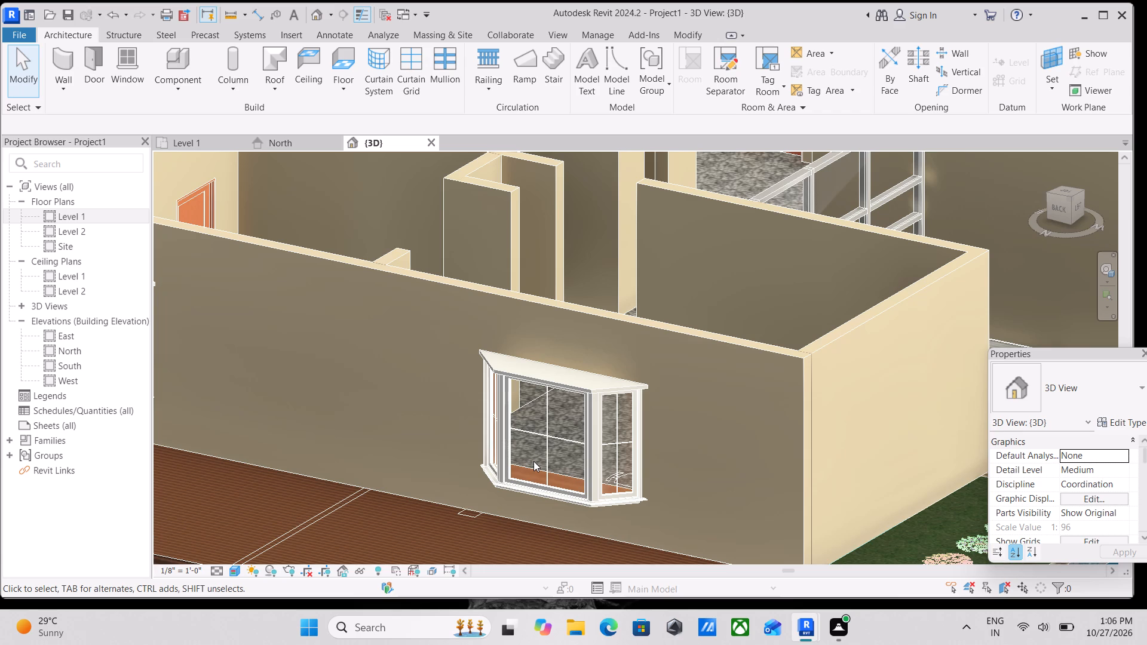
scroll(109, 477, "up", 1)
scroll(589, 256, "down", 6)
key("Escape")
scroll(513, 338, "down", 1)
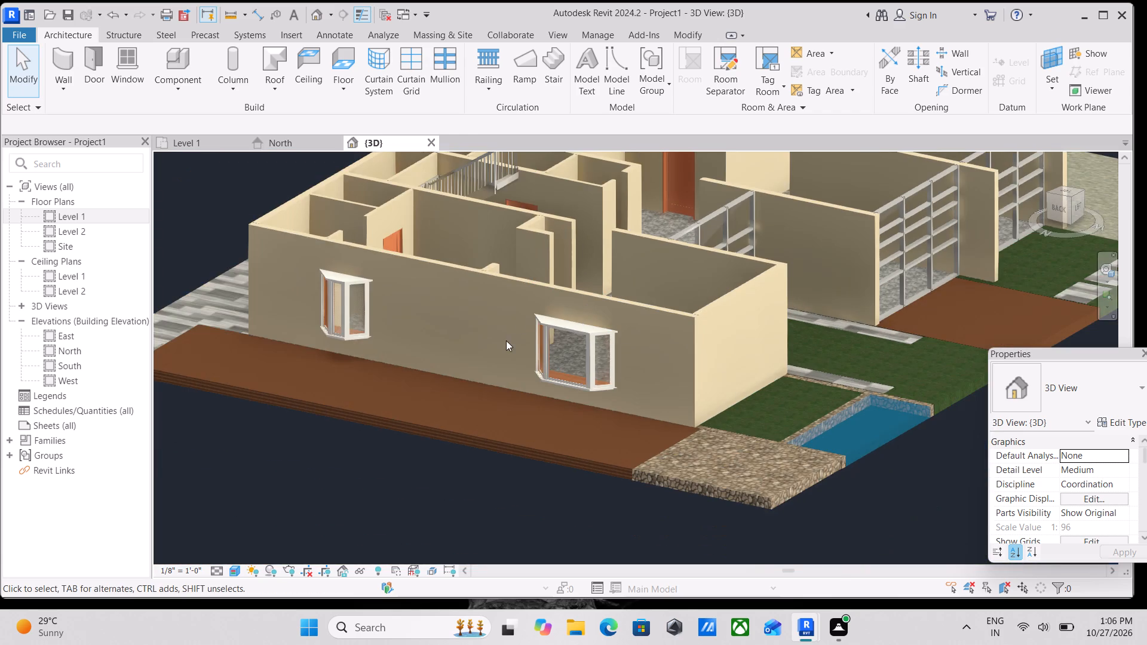
scroll(506, 340, "down", 1)
middle_click_drag(512, 329, 708, 380, "shift")
scroll(668, 330, "down", 1, "shift")
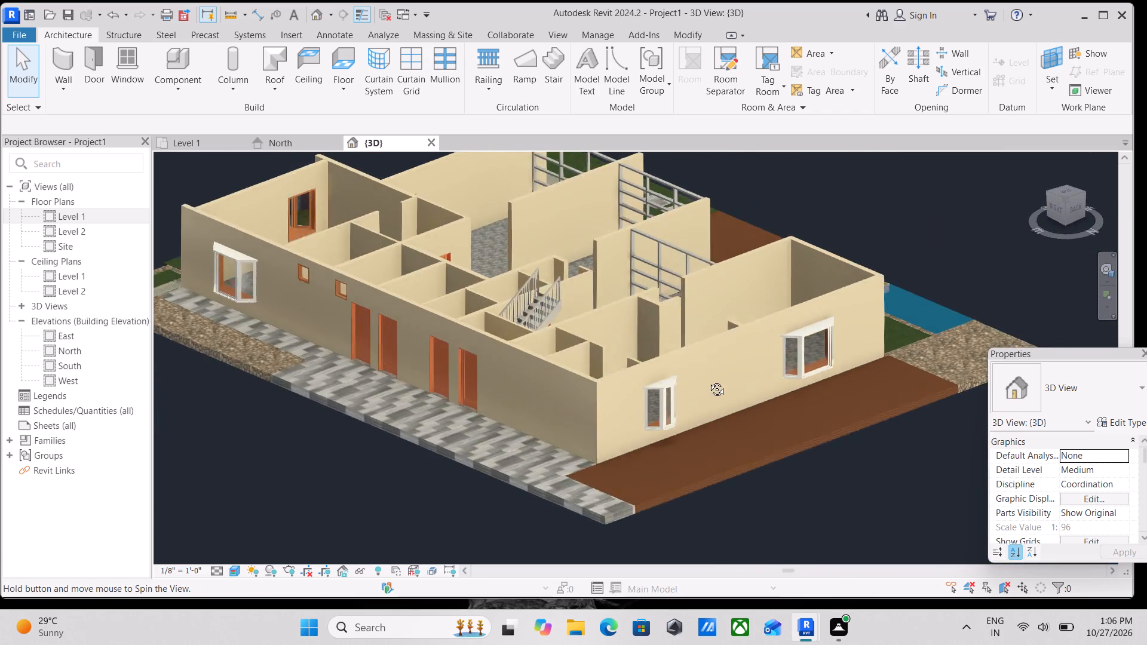
middle_click_drag(708, 380, 709, 390, "shift")
middle_click_drag(571, 337, 519, 386)
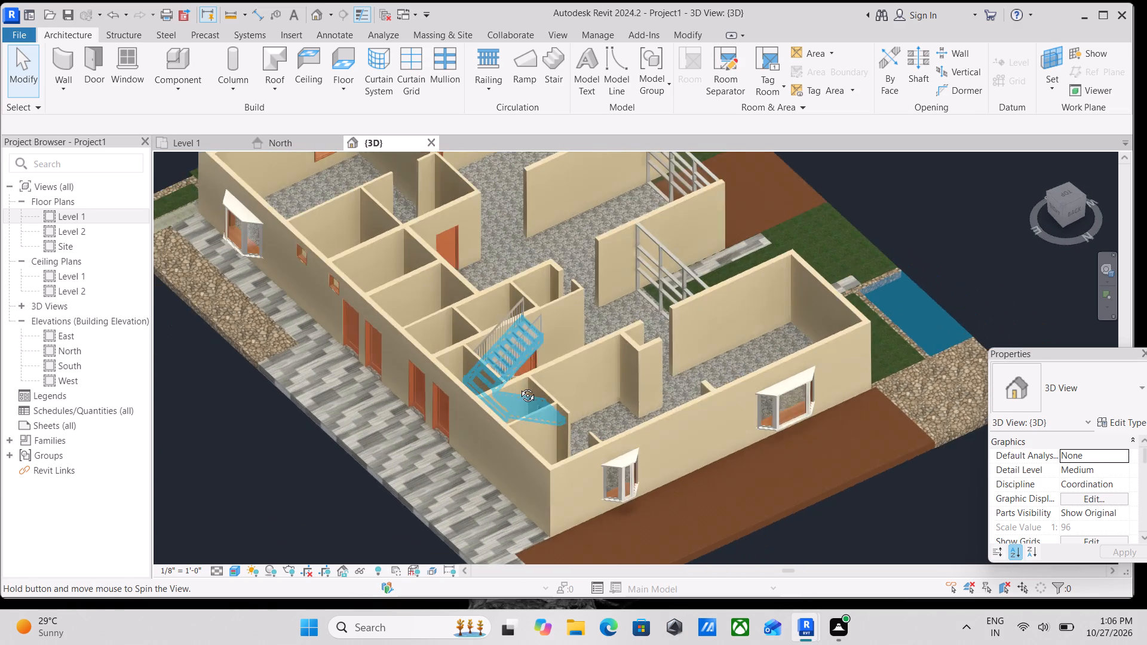
middle_click_drag(519, 386, 501, 386)
scroll(608, 389, "up", 3)
scroll(720, 409, "up", 5)
scroll(608, 352, "down", 1)
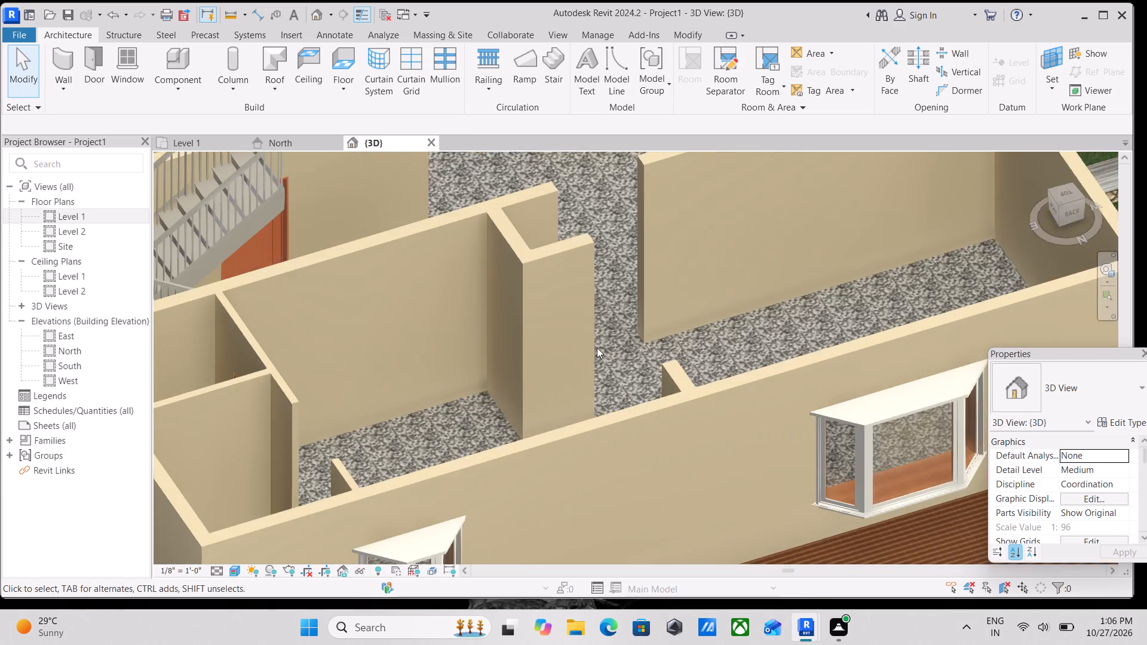
scroll(597, 348, "down", 2)
middle_click_drag(597, 348, 627, 452)
Return to the Level 1 plan and examine the door openings around the Guest Bed Room, Closet and Toilet.
left_click(173, 142)
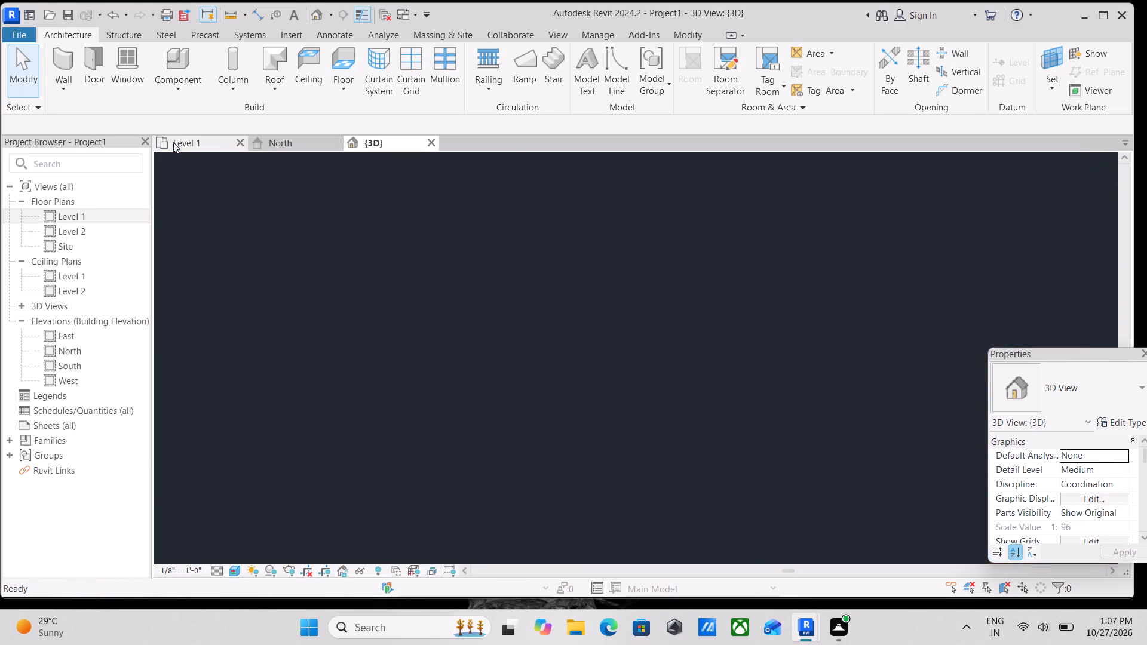
scroll(504, 257, "down", 4)
scroll(582, 263, "down", 2)
middle_click_drag(582, 262, 532, 280)
middle_click_drag(622, 334, 622, 333)
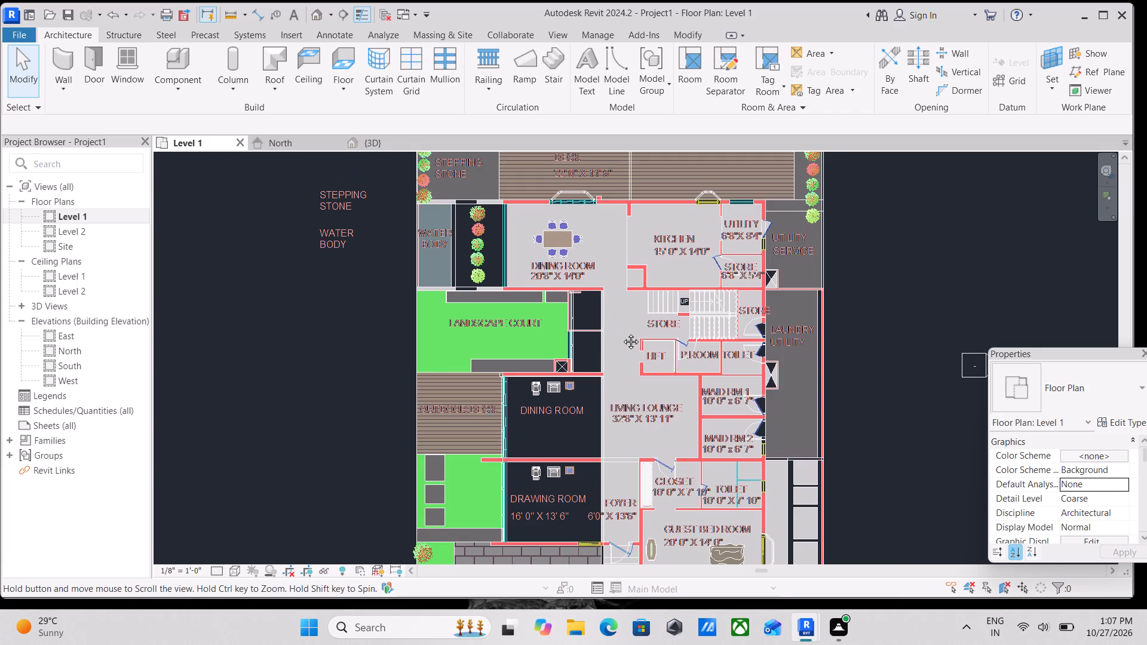
middle_click_drag(622, 333, 620, 139)
scroll(726, 383, "up", 3)
scroll(671, 398, "up", 2)
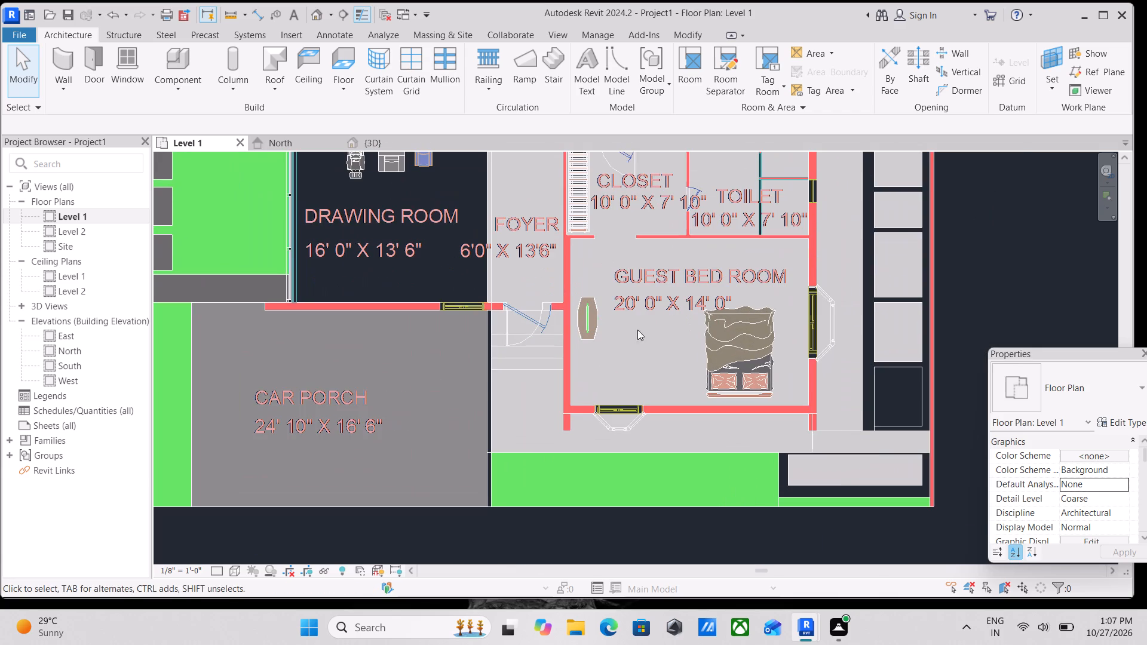
middle_click_drag(604, 274, 639, 355)
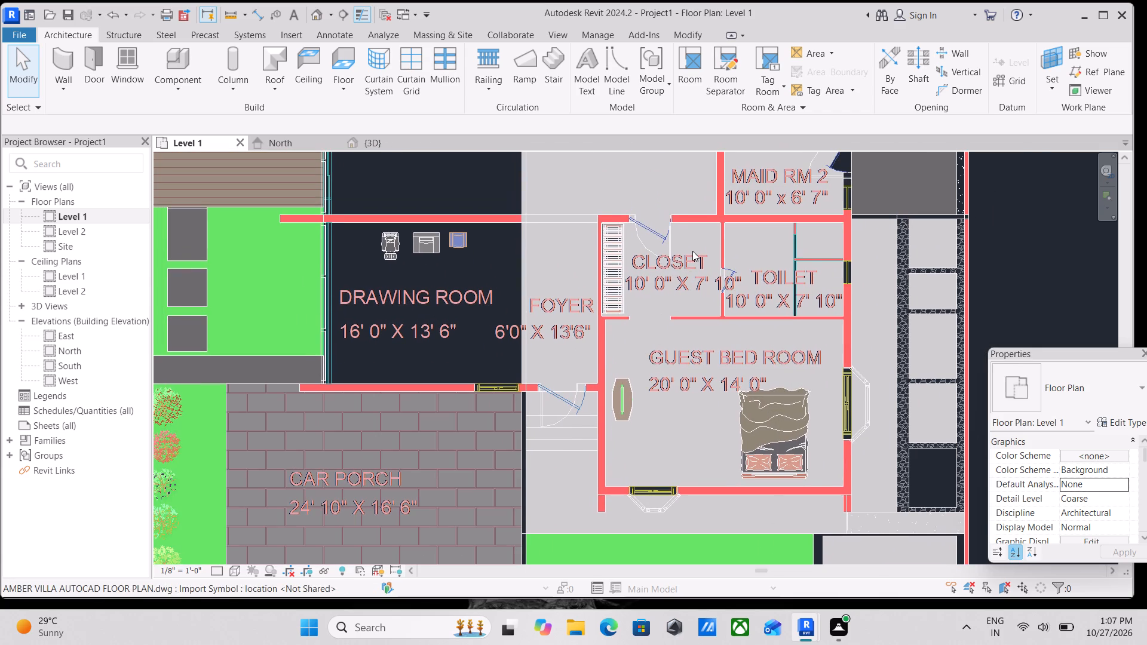
scroll(692, 251, "up", 2)
scroll(781, 282, "up", 3)
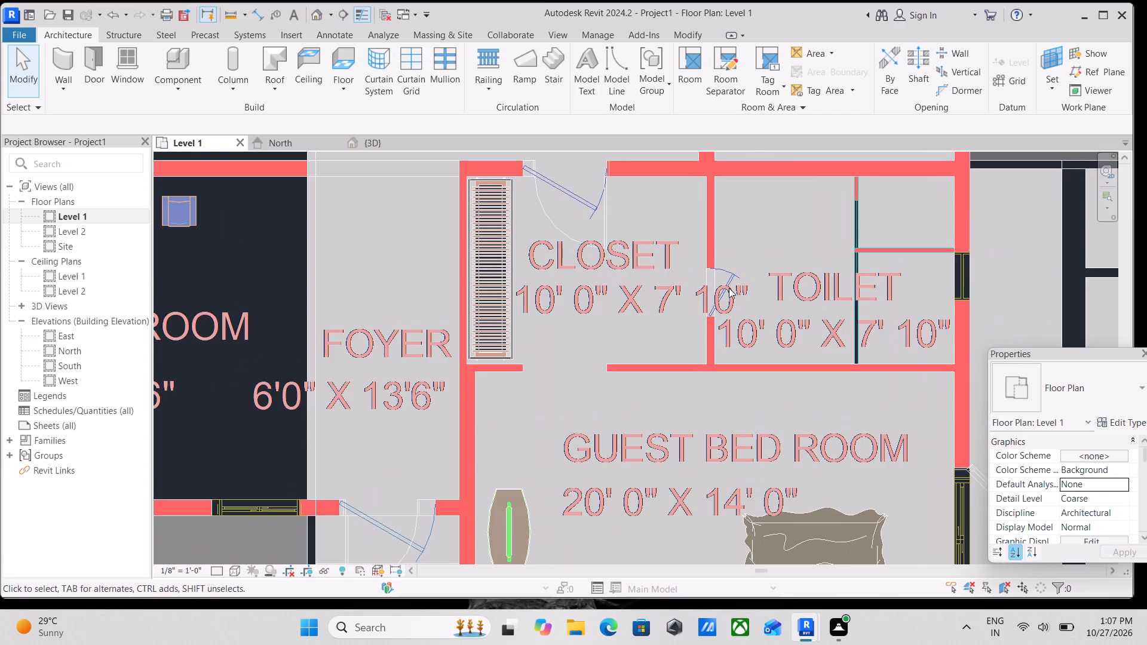
scroll(707, 281, "up", 3)
scroll(752, 262, "down", 3)
middle_click_drag(752, 262, 590, 423)
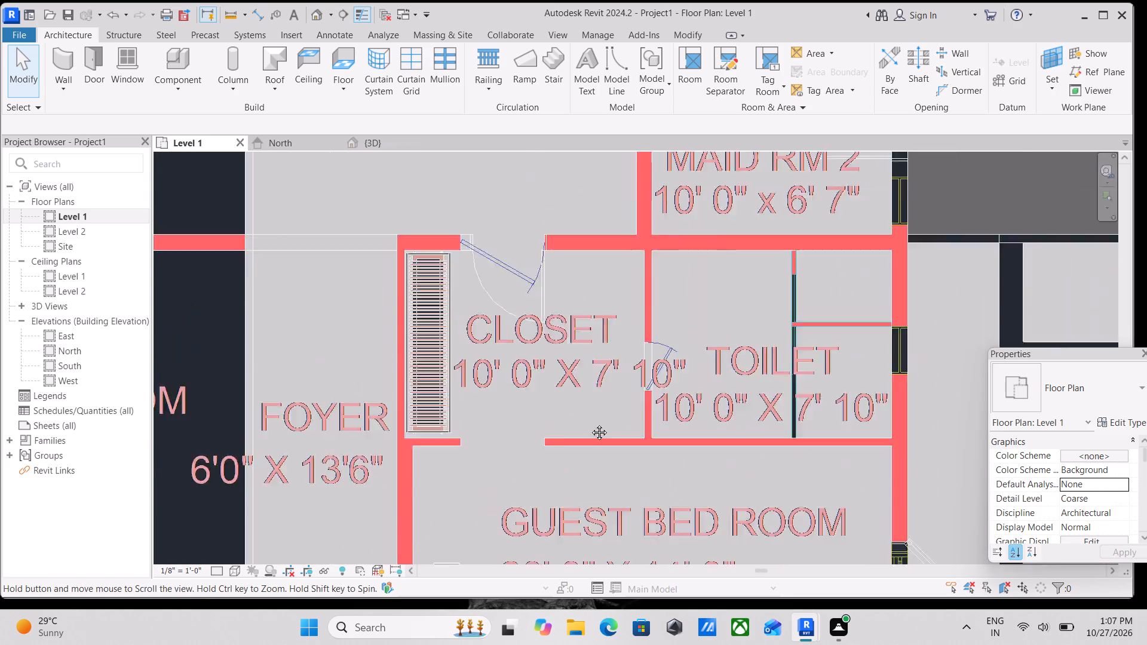
middle_click_drag(590, 423, 569, 456)
Place another BATHOORM DOORS 2' X 7' door, matching the P.Room door, in the wall opening between the Closet and Toilet.
scroll(576, 441, "down", 1)
scroll(569, 456, "up", 1)
scroll(643, 281, "down", 4)
middle_click_drag(643, 281, 628, 384)
scroll(680, 251, "down", 2)
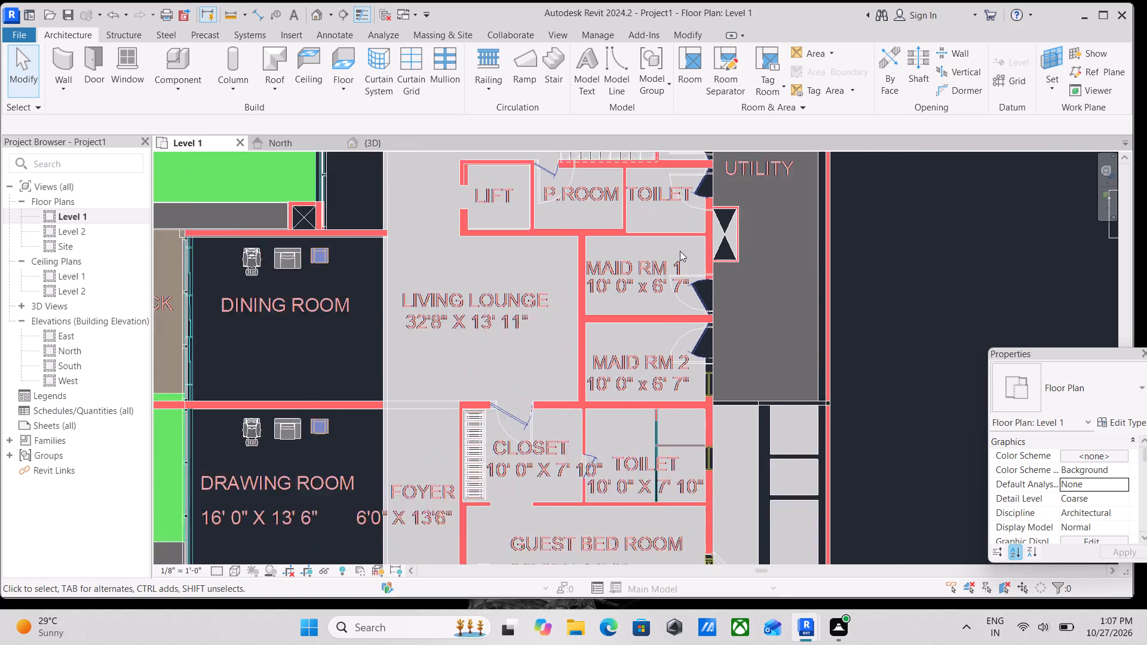
middle_click_drag(680, 251, 679, 338)
scroll(551, 251, "up", 4)
scroll(592, 286, "up", 3)
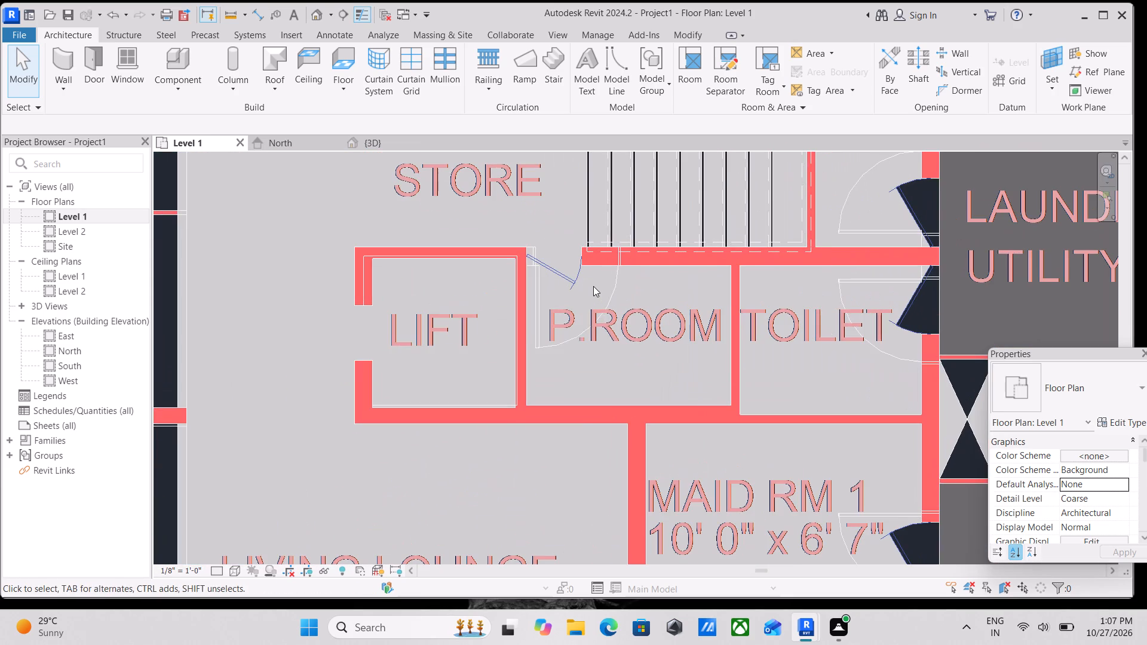
left_click(614, 292)
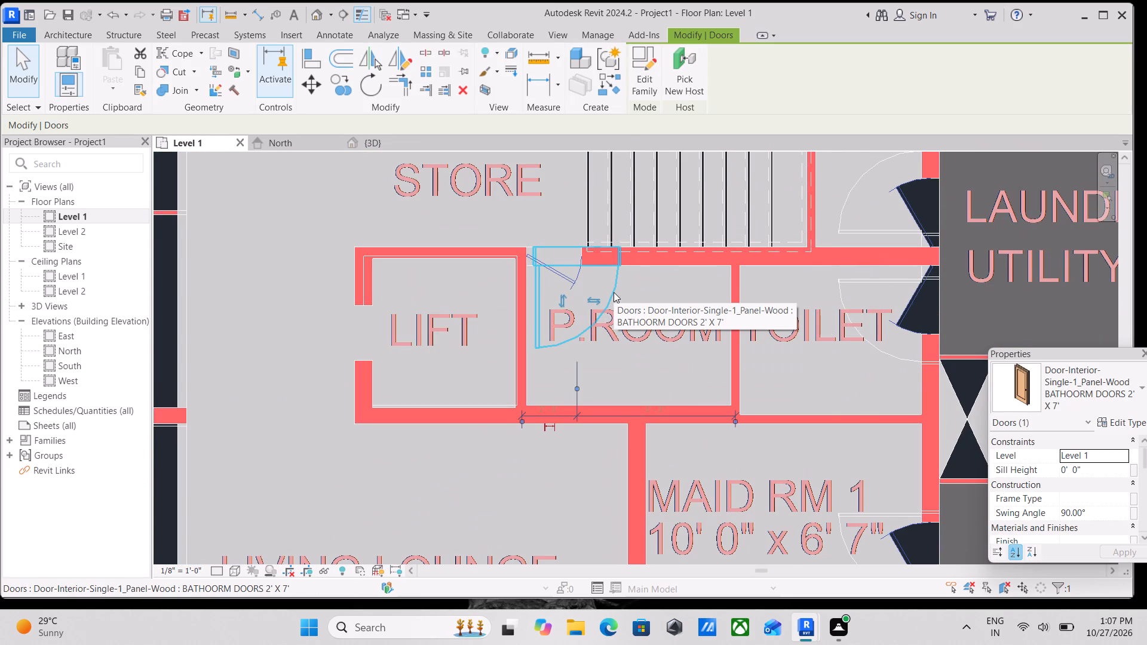
type("CS")
scroll(635, 363, "down", 5)
middle_click_drag(625, 329, 602, 191)
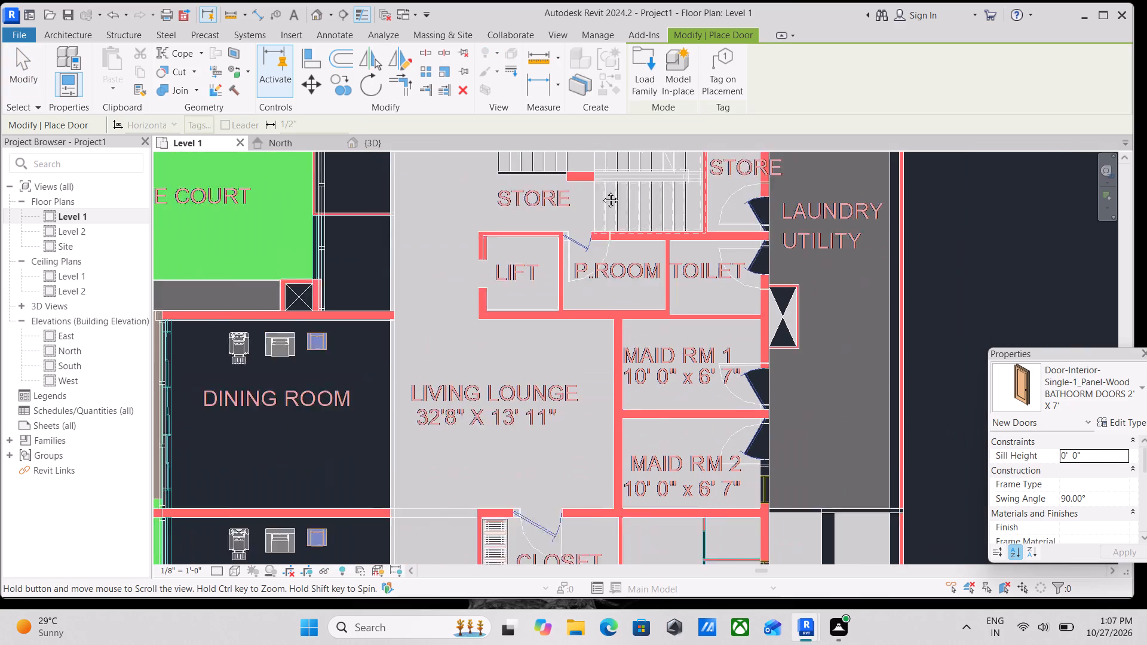
middle_click_drag(602, 191, 611, 76)
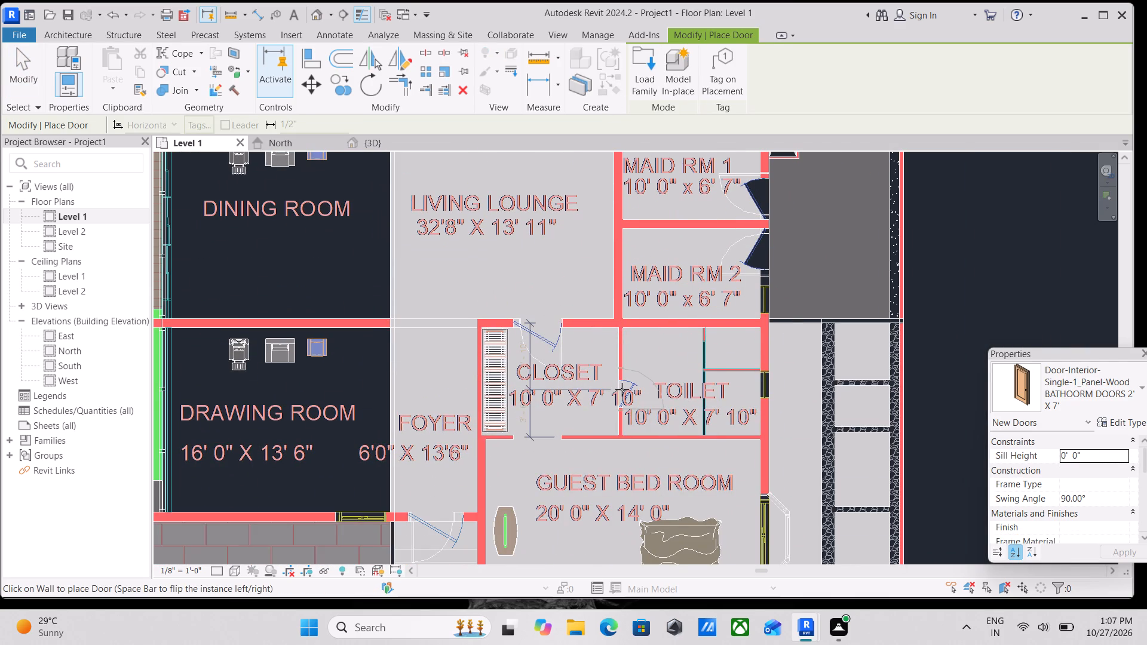
scroll(622, 389, "up", 6)
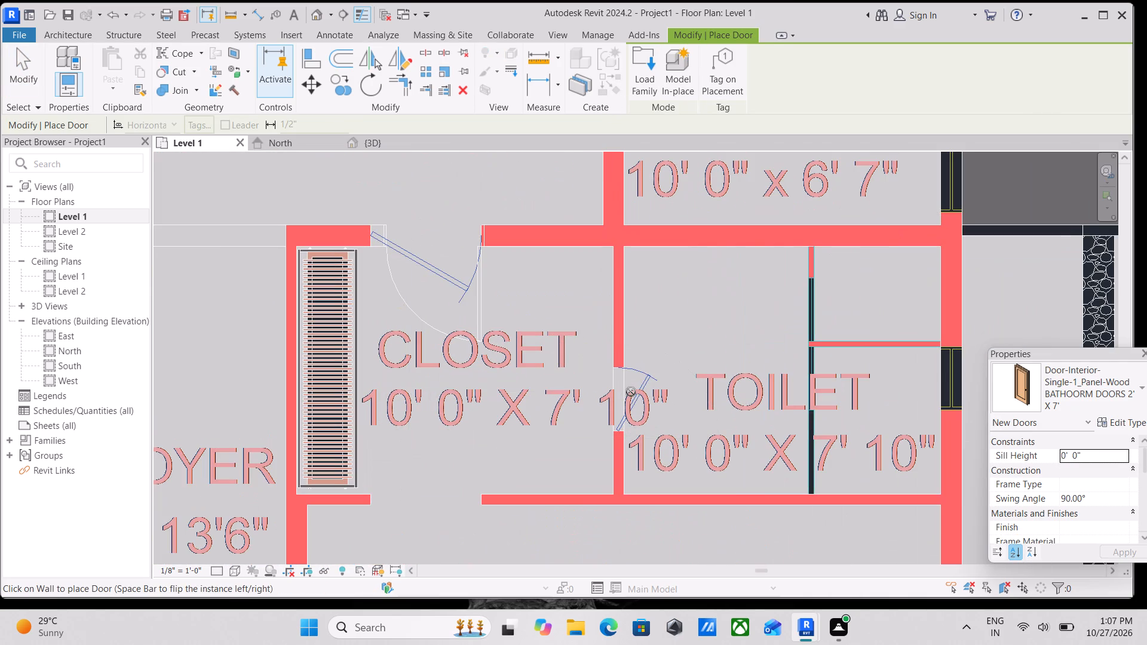
scroll(621, 424, "up", 4)
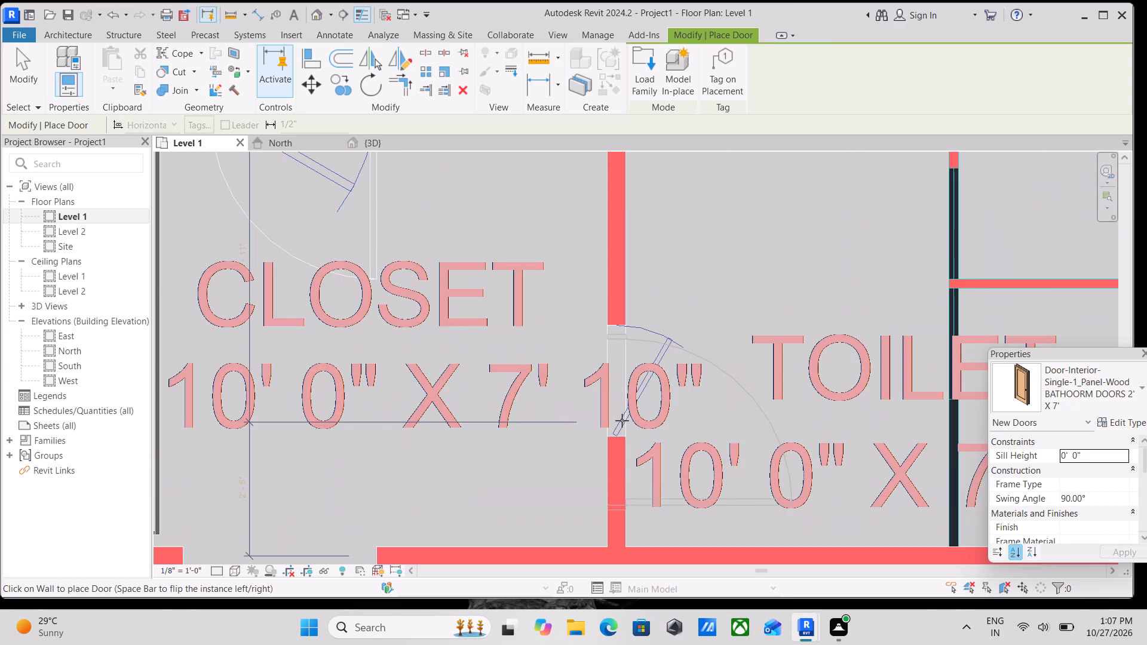
left_click(617, 372)
key("Escape")
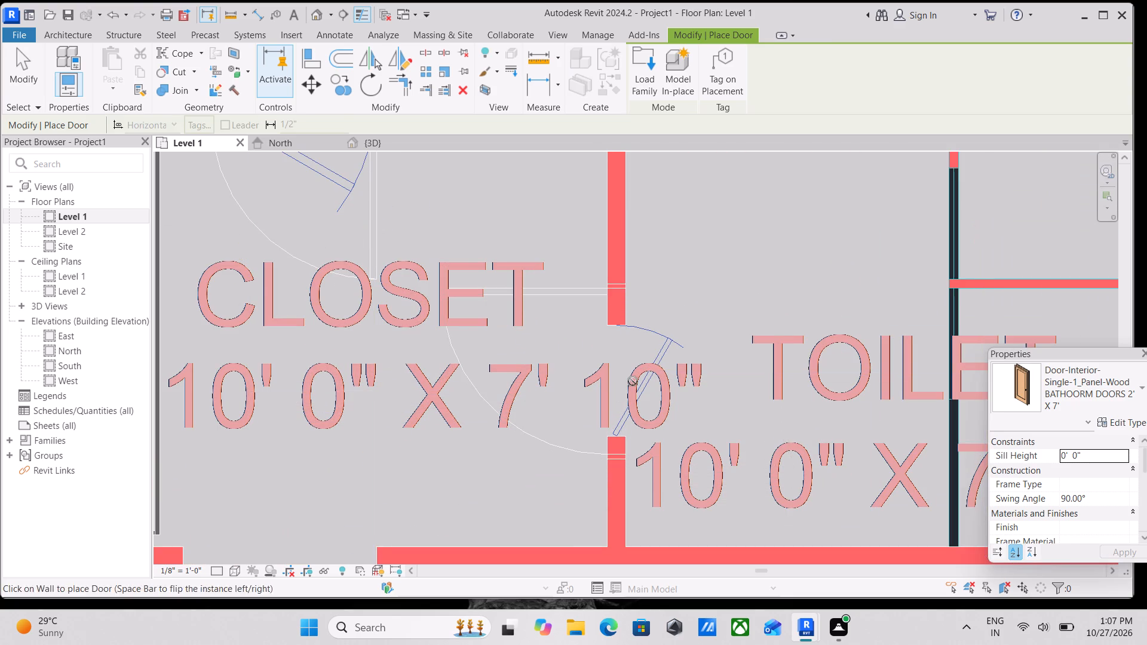
key("Escape")
key("Escape")
Set the width of the BATHOORM DOORS 2' X 7' door type to 2'.
left_click(579, 287)
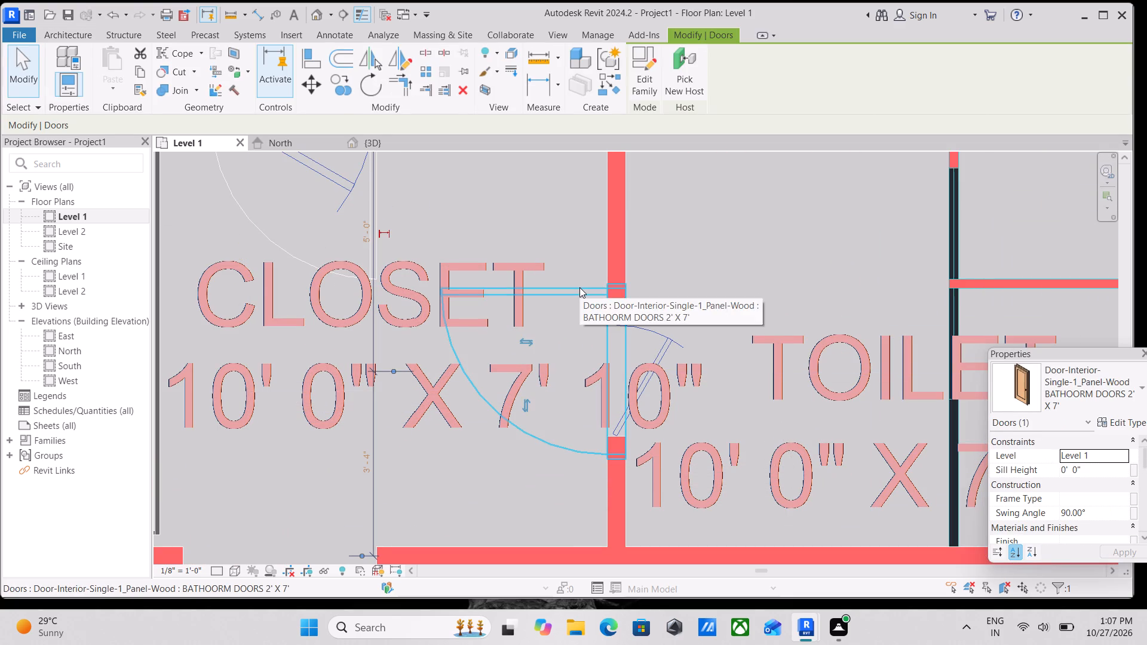
left_click(1126, 426)
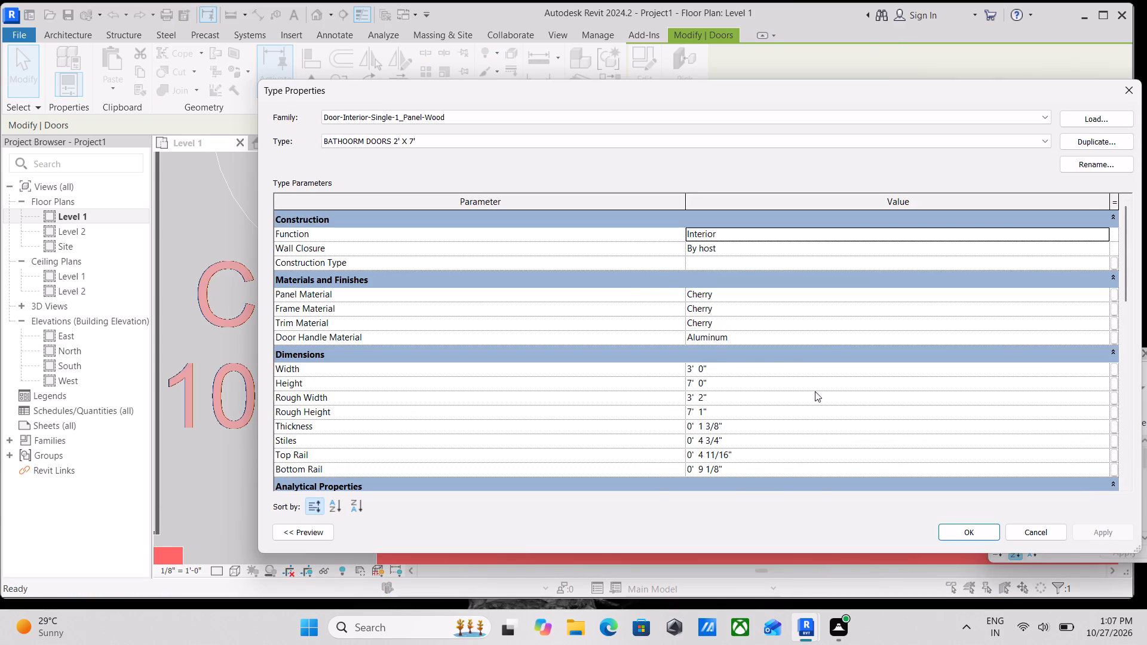
left_click(1131, 92)
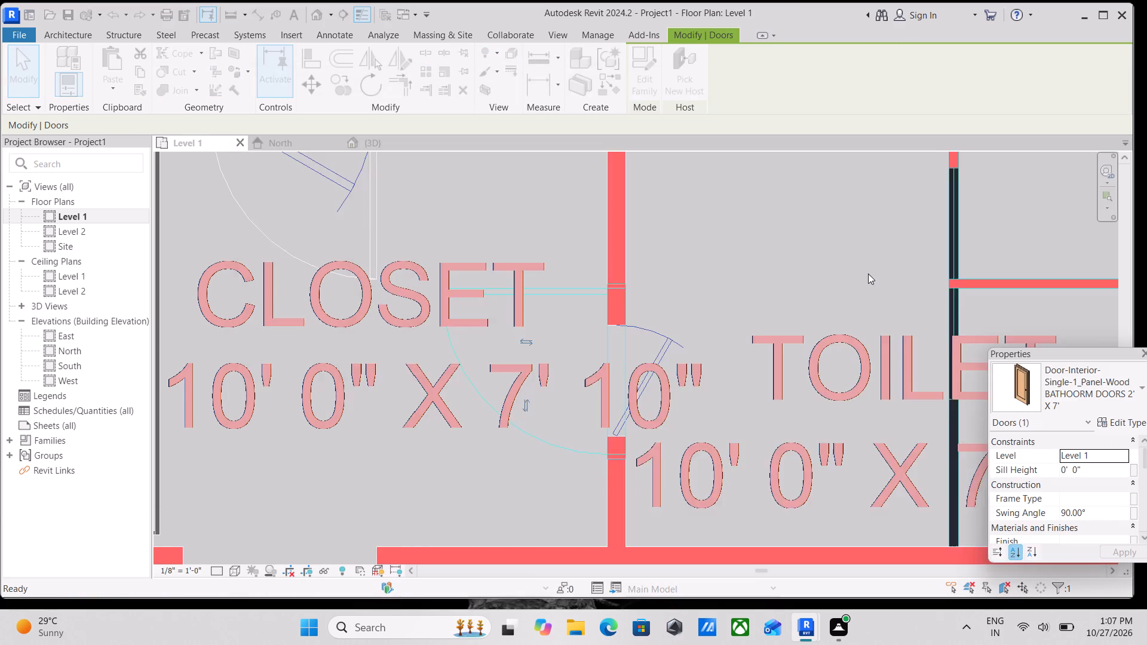
scroll(868, 274, "down", 5)
middle_click_drag(763, 256, 784, 318)
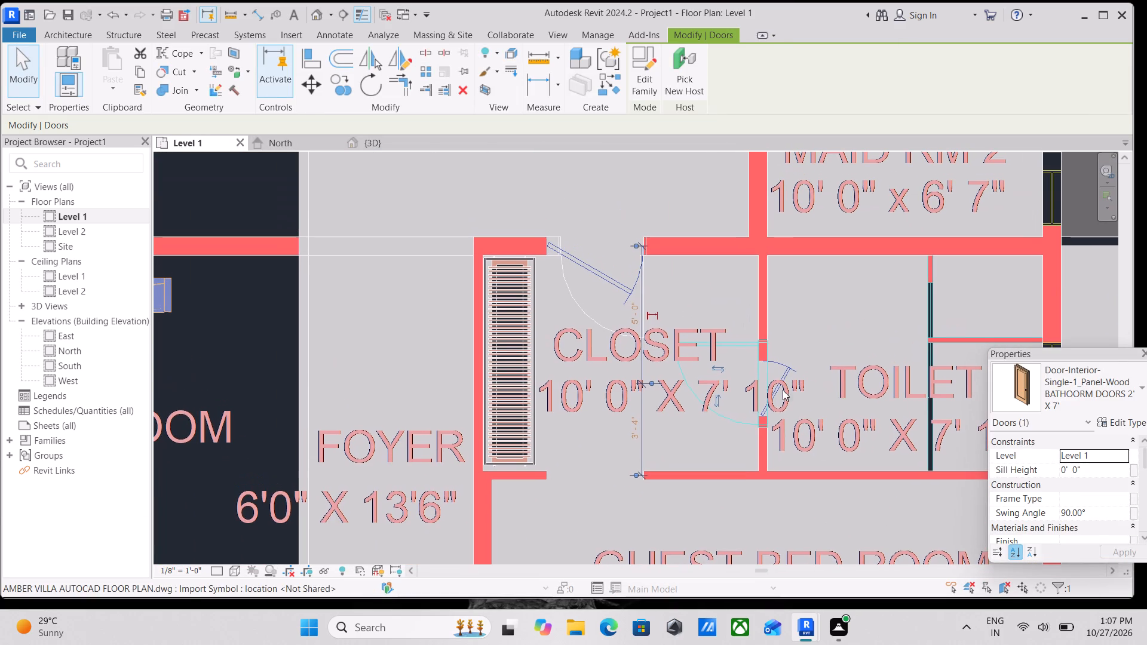
left_click(1125, 425)
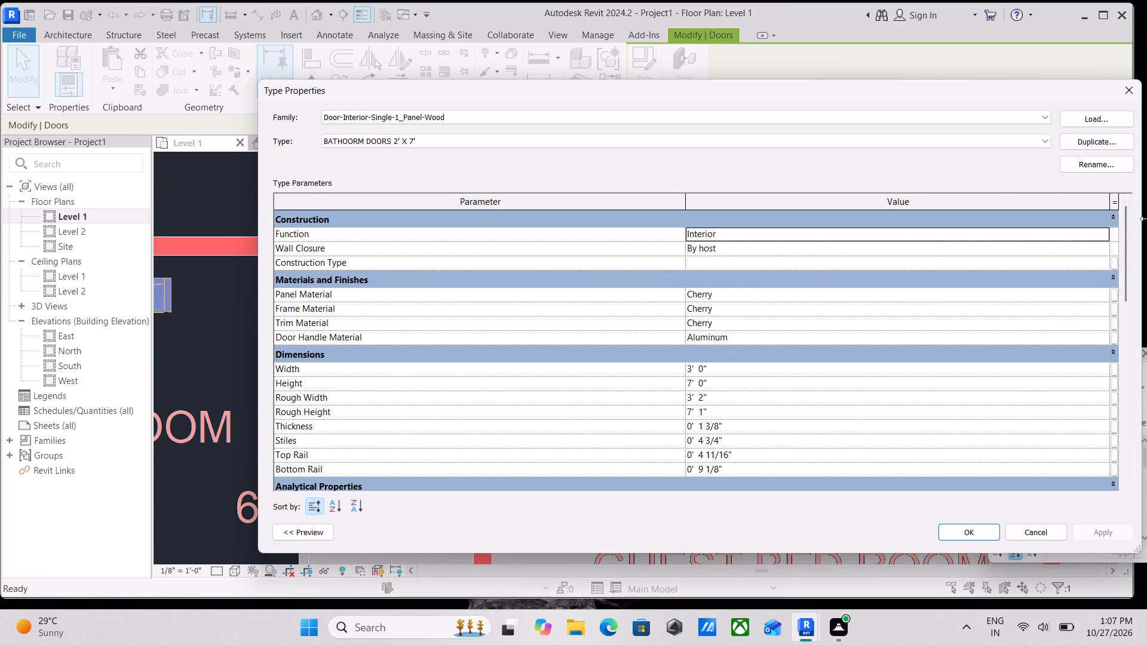
left_click(1104, 162)
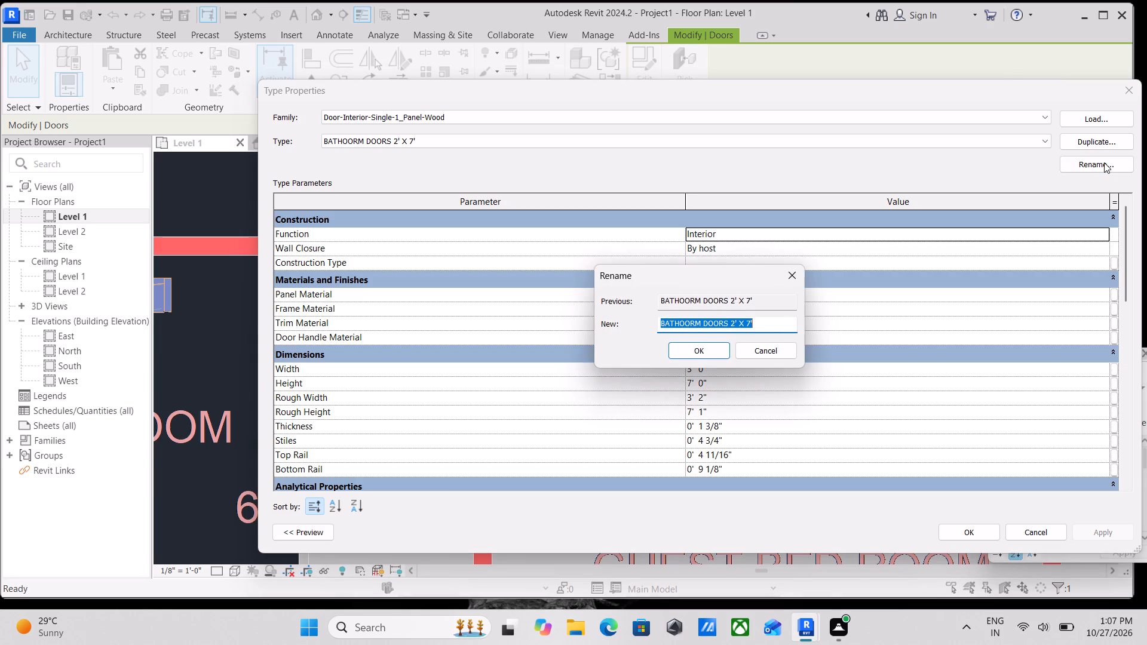
left_click(757, 311)
left_click_drag(753, 323, 731, 327)
left_click(759, 349)
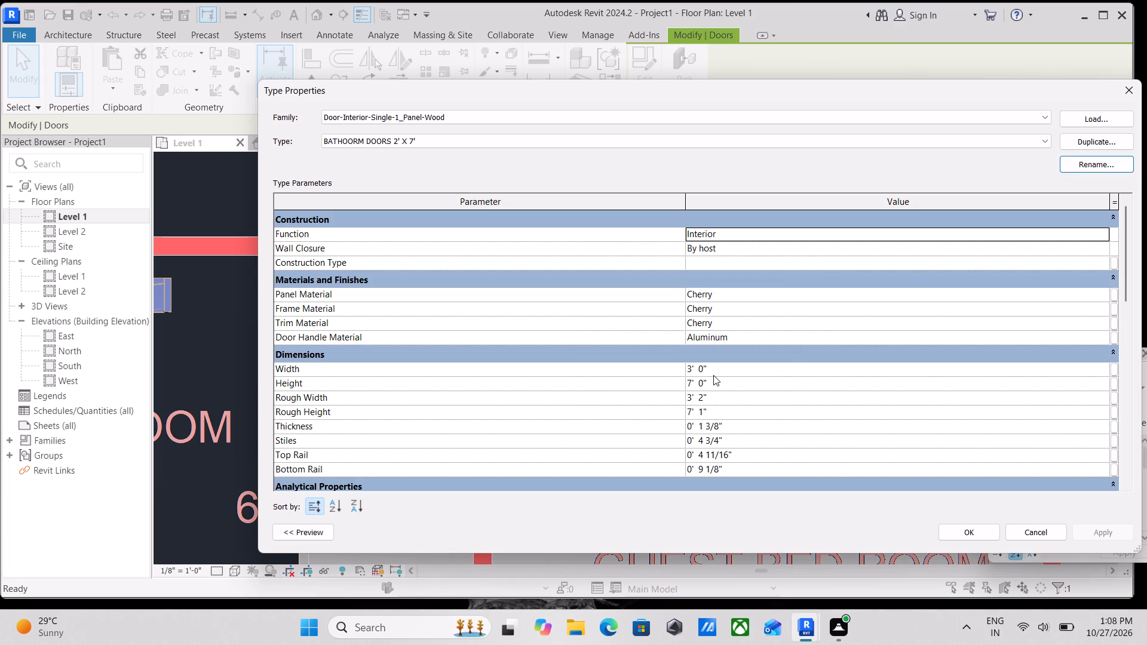
left_click(714, 364)
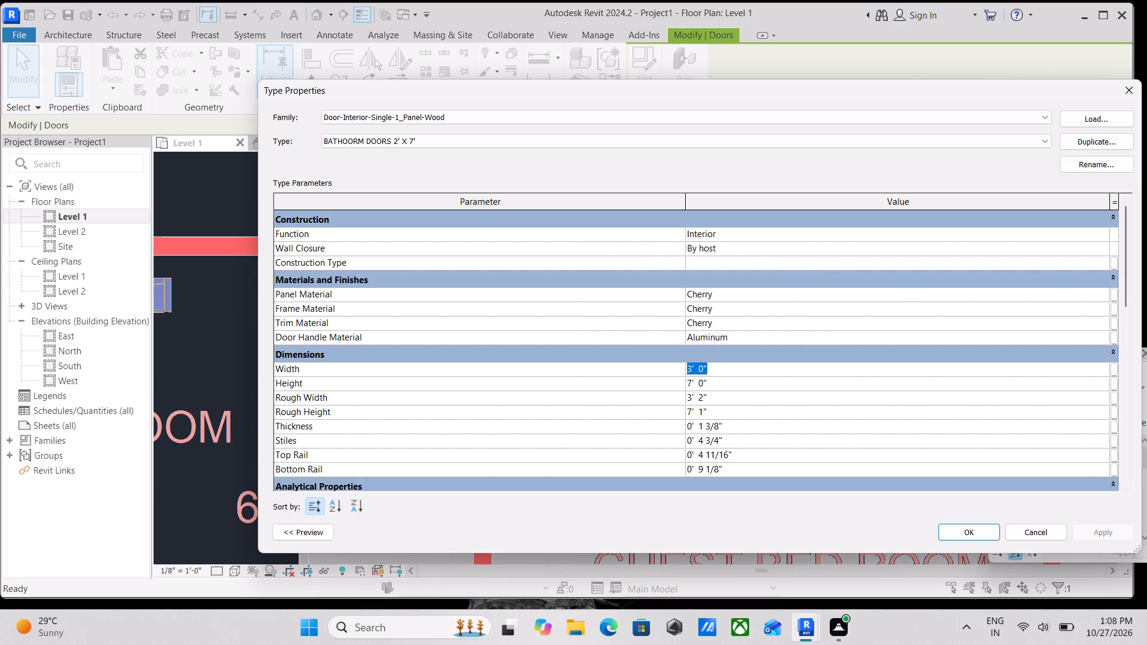
key("2")
key("apostrophe")
key("Return")
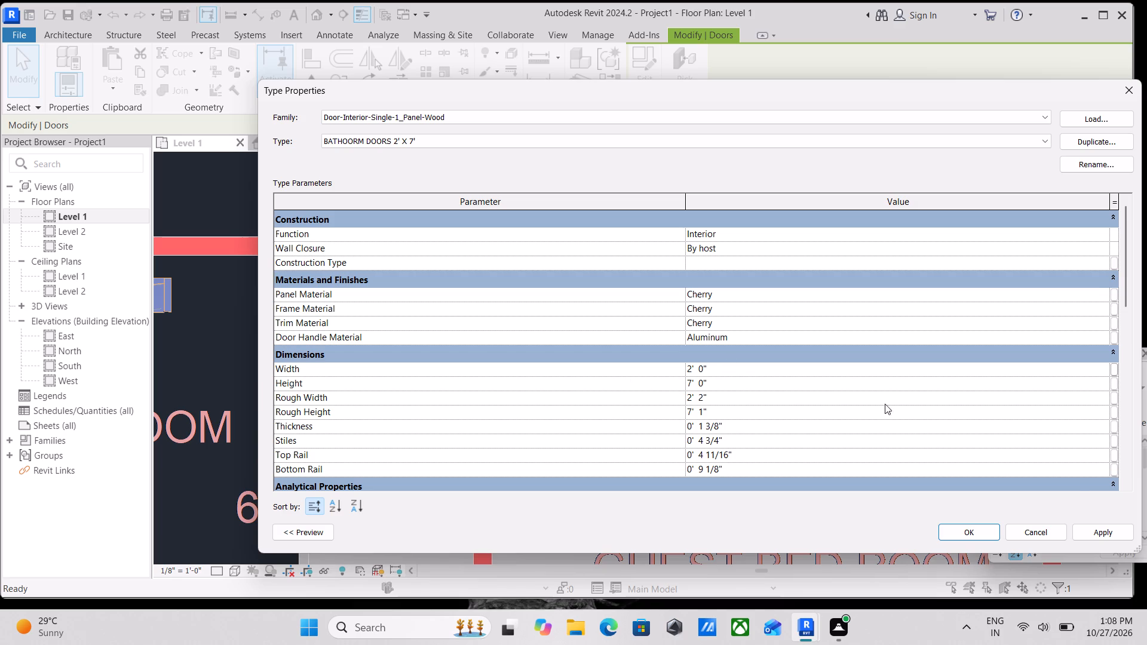
left_click(1101, 527)
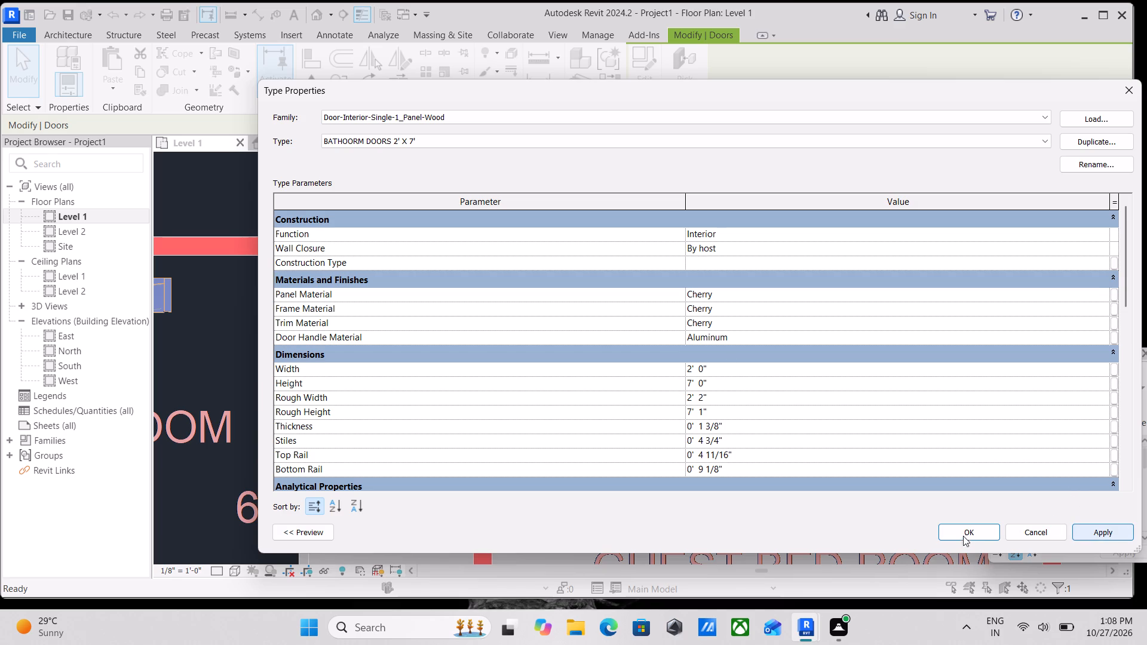
left_click(960, 537)
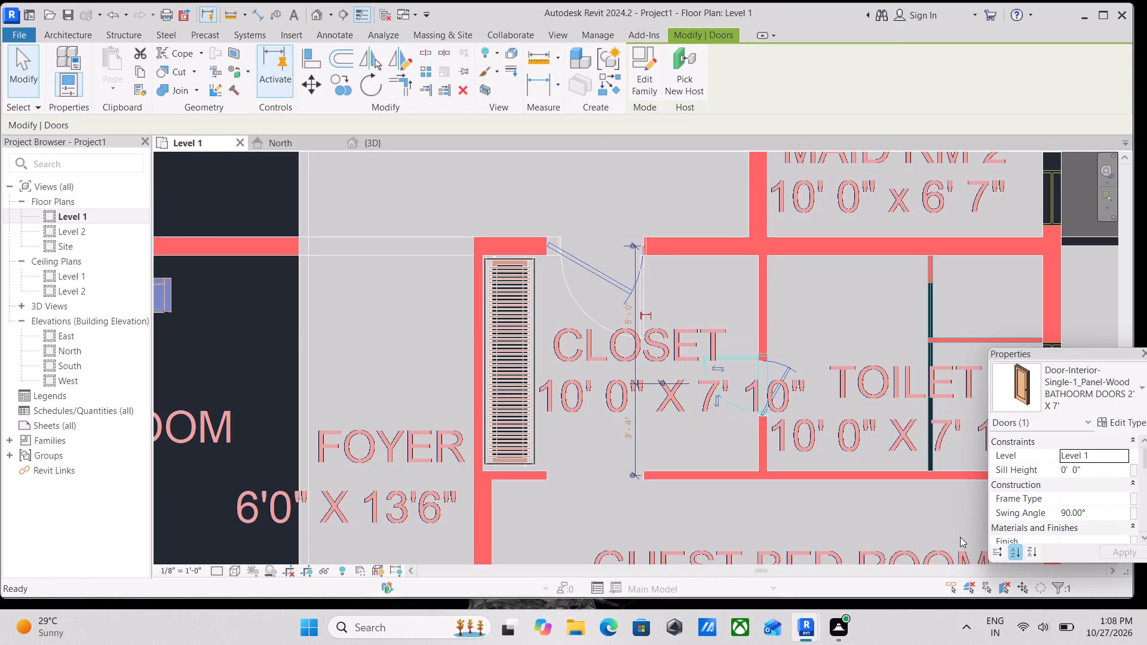
key("Escape")
Examine the Level 1 plan from the Closet through the Living Lounge, Lift and P.Room up to the Kitchen and Dining Room.
scroll(805, 539, "up", 4)
scroll(652, 400, "down", 2)
middle_click_drag(616, 365, 596, 429)
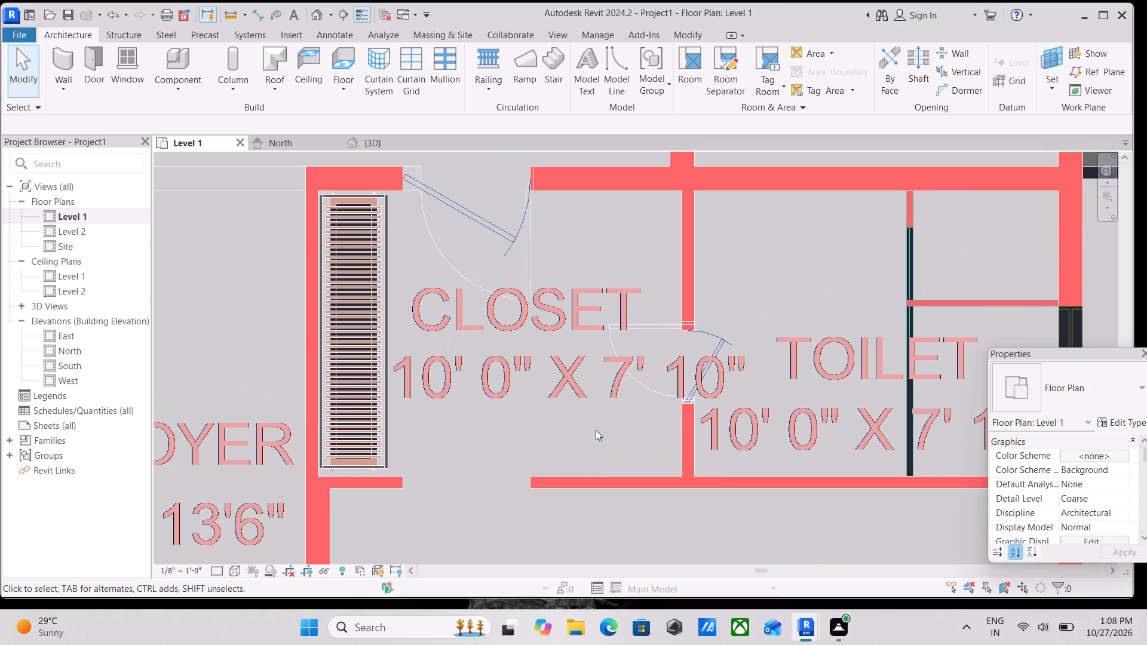
scroll(596, 430, "up", 1)
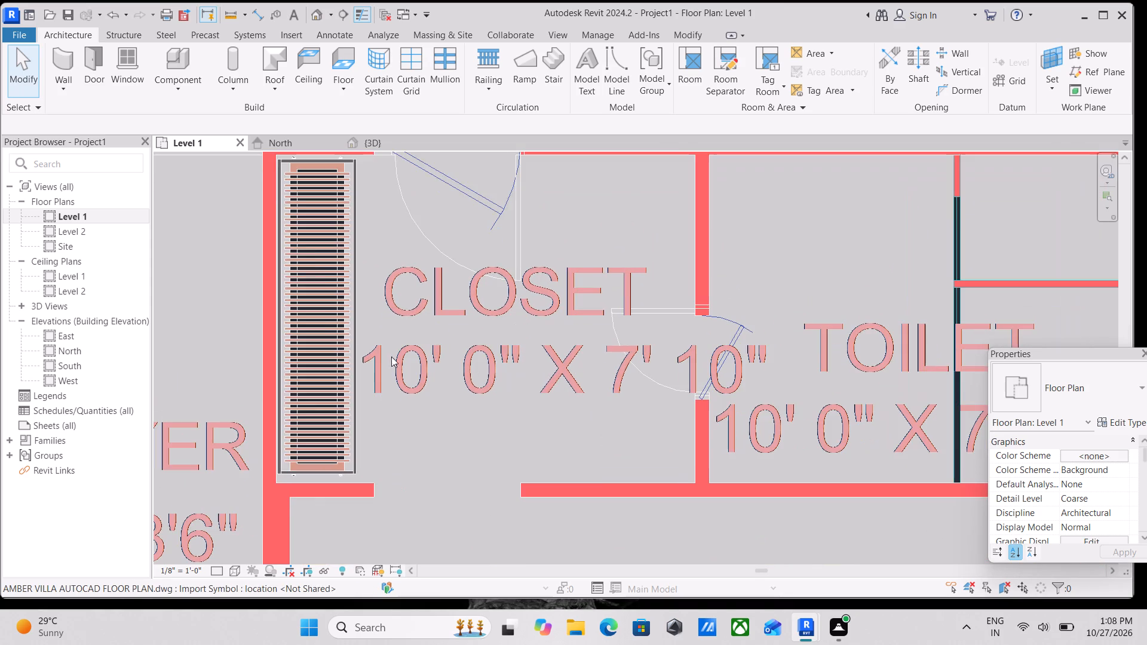
scroll(312, 253, "down", 5)
middle_click_drag(467, 241, 606, 317)
scroll(398, 308, "down", 3)
middle_click_drag(396, 308, 444, 337)
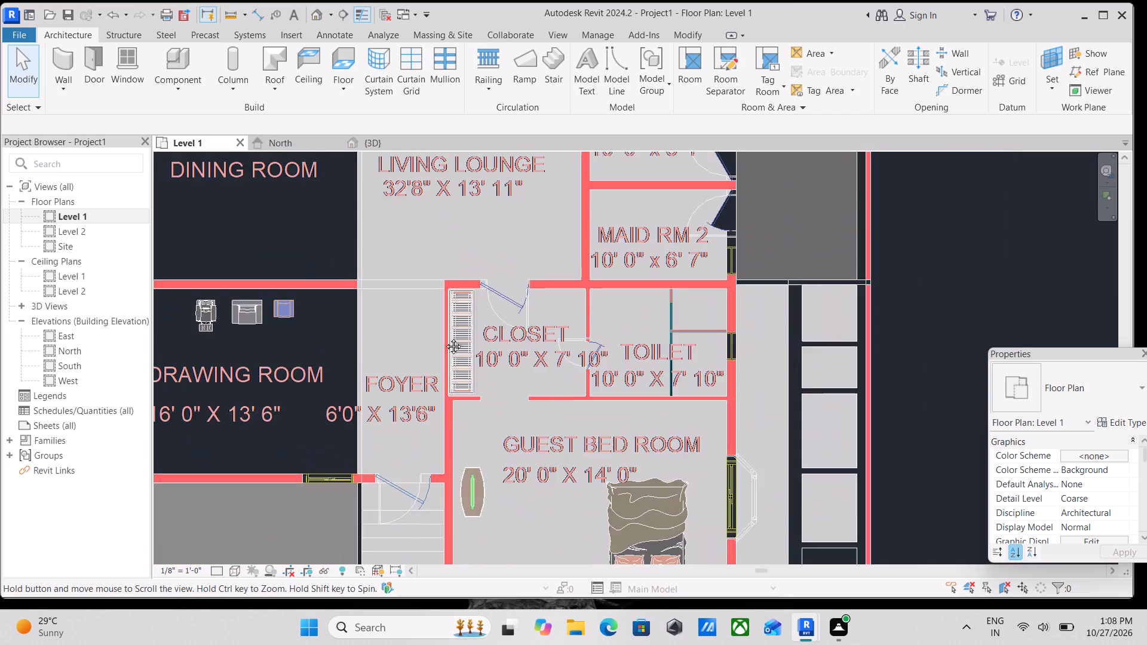
middle_click_drag(444, 337, 530, 414)
middle_click_drag(507, 303, 527, 392)
middle_click_drag(582, 279, 583, 322)
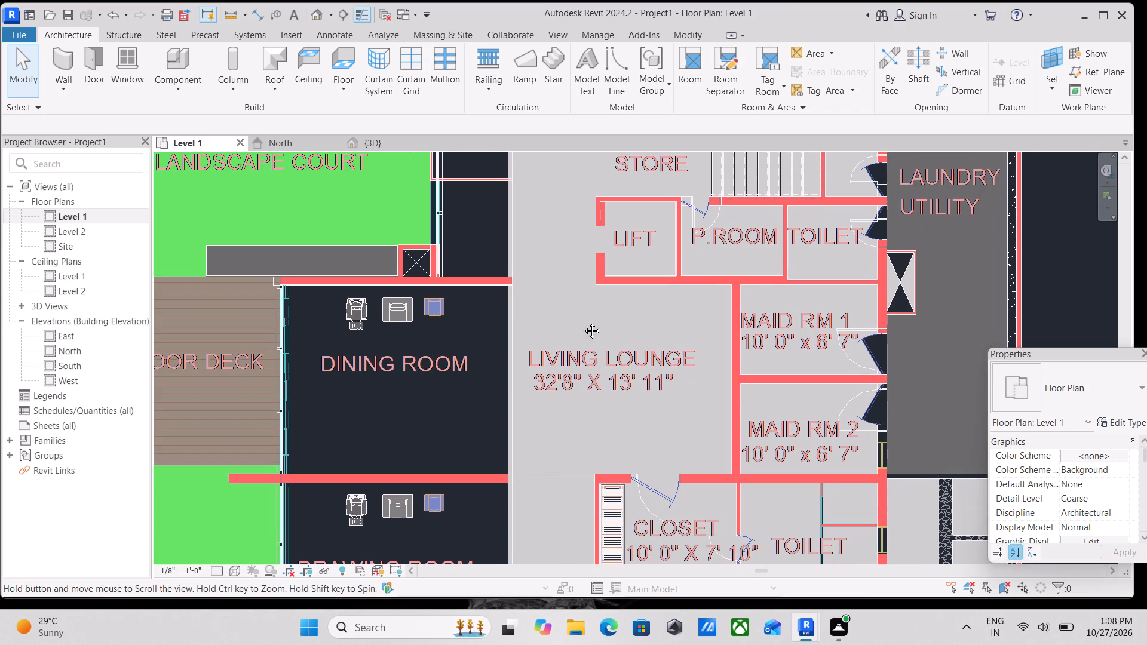
middle_click_drag(583, 322, 575, 372)
scroll(617, 319, "up", 4)
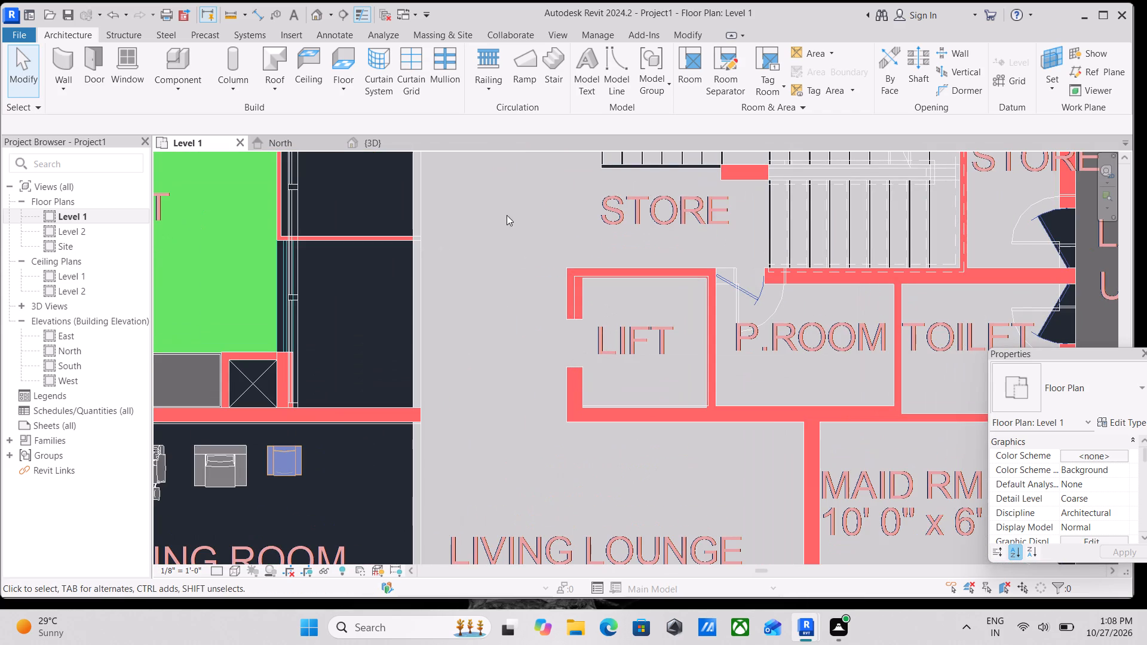
scroll(481, 207, "down", 2)
middle_click_drag(481, 207, 578, 417)
middle_click_drag(668, 299, 671, 352)
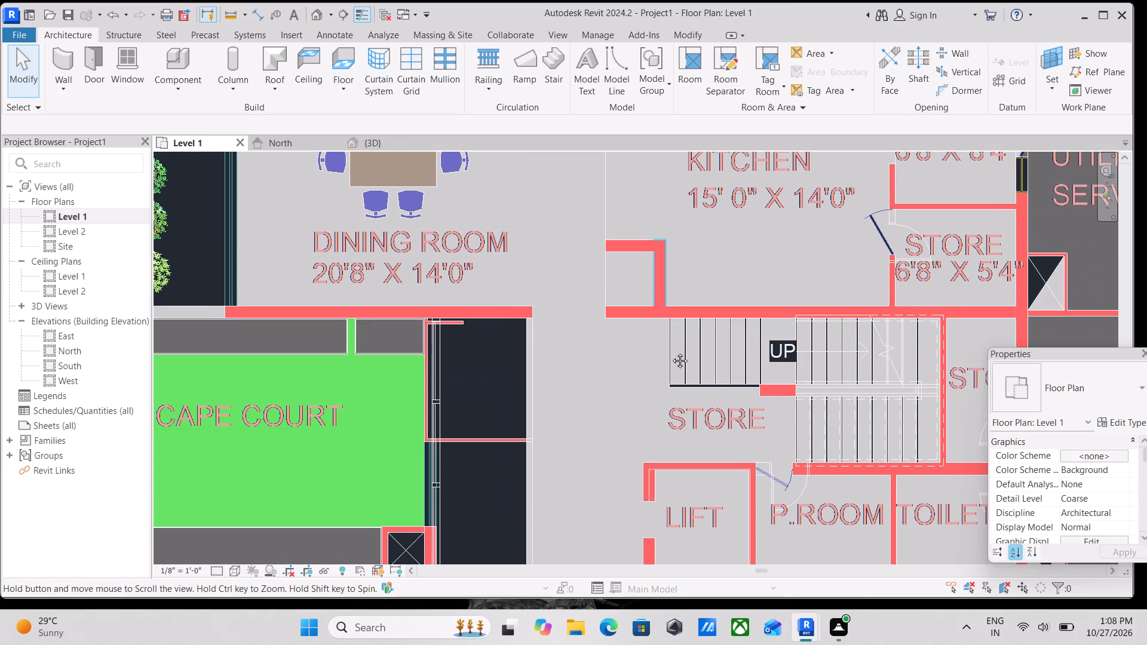
middle_click_drag(671, 352, 661, 440)
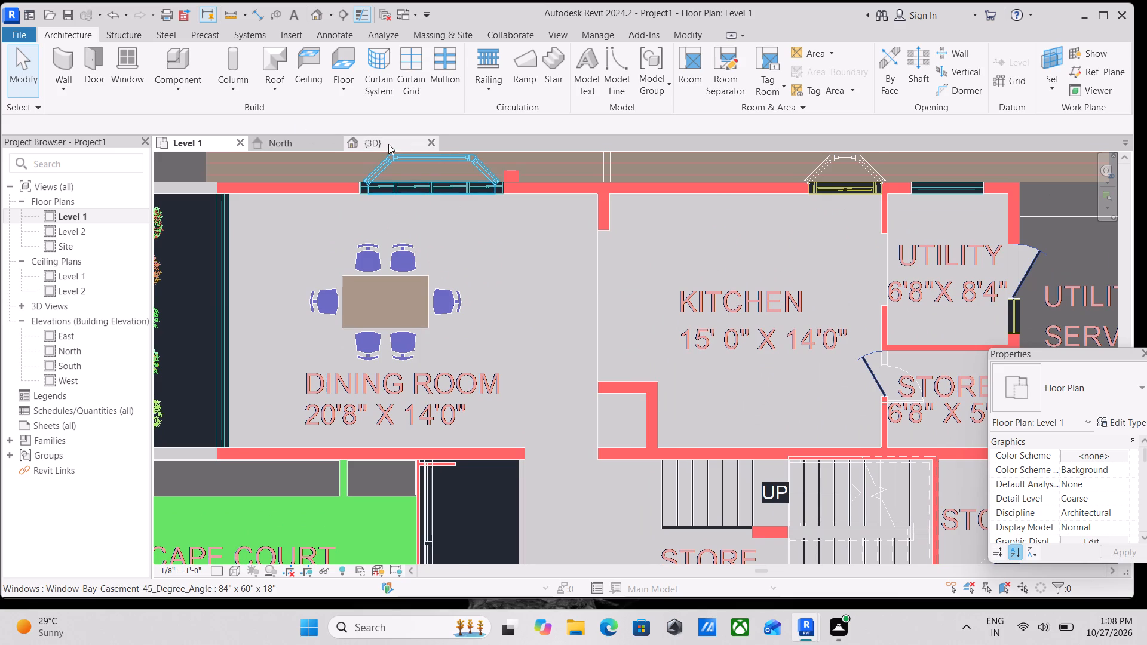
Examine the 3D model's east side, focusing on the corner where the stone bed, concrete strip and grass meet.
left_click(388, 145)
scroll(560, 348, "down", 3)
middle_click_drag(560, 348, 576, 306)
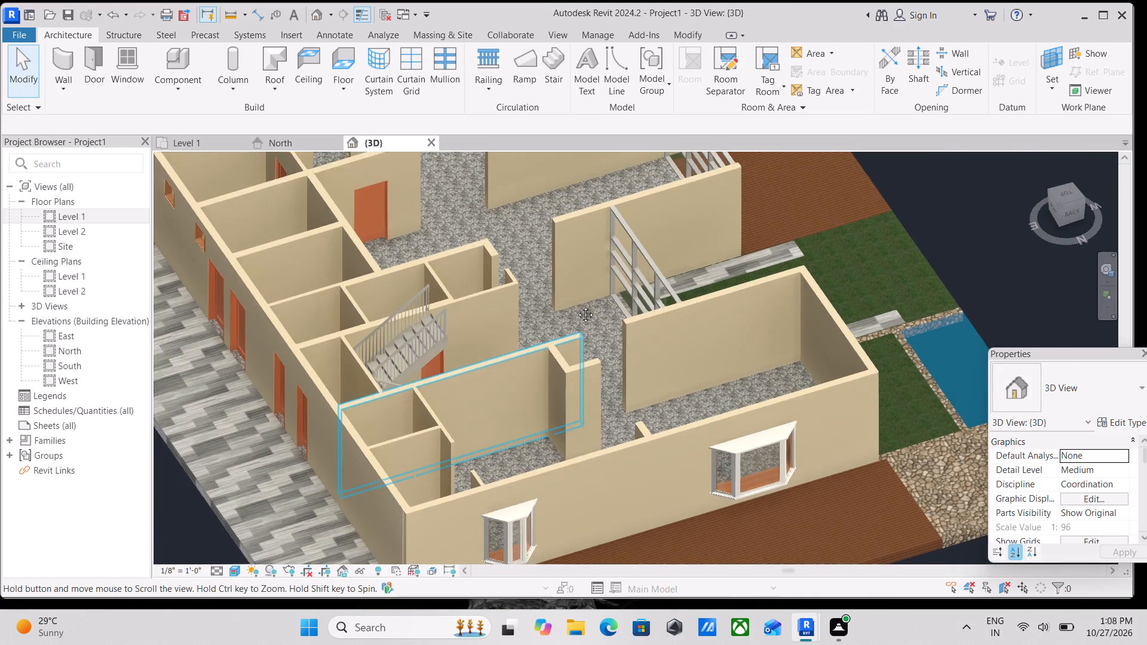
middle_click_drag(576, 306, 614, 271)
scroll(560, 282, "down", 1)
middle_click_drag(554, 282, 771, 405)
middle_click_drag(495, 302, 652, 423)
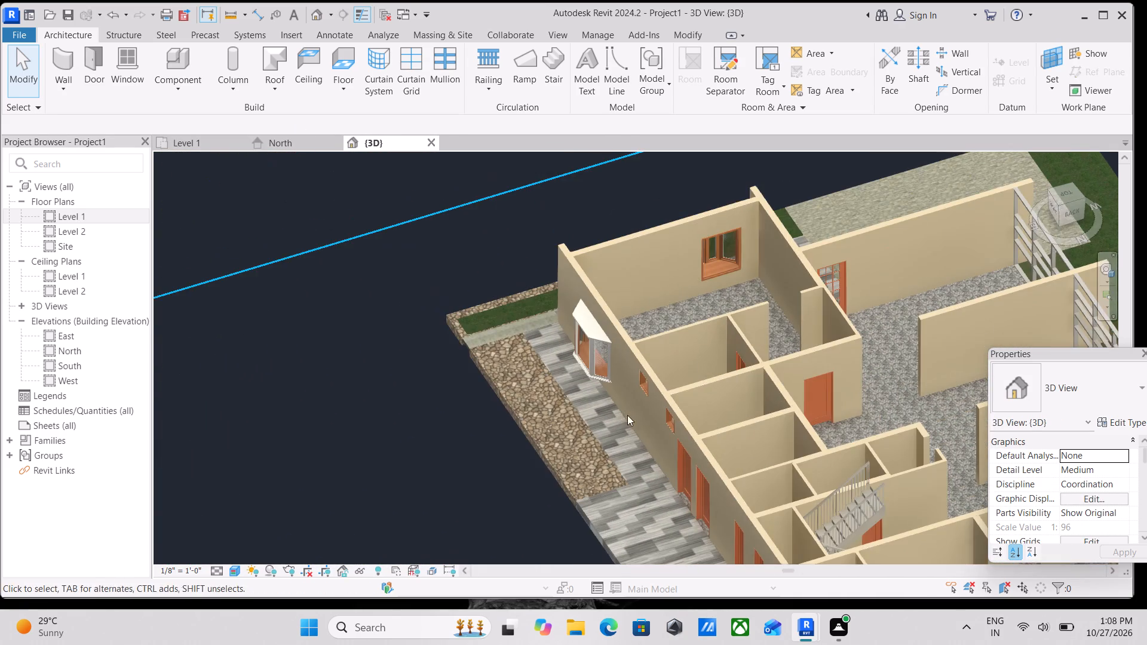
scroll(525, 347, "up", 6)
middle_click_drag(496, 332, 486, 330)
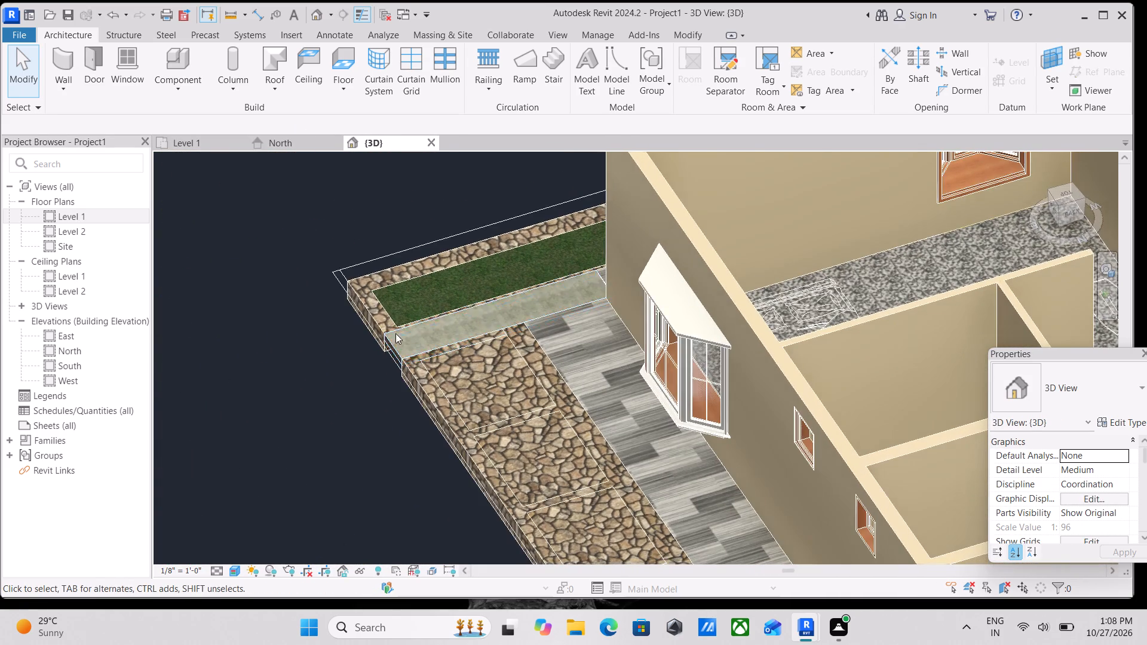
scroll(369, 333, "up", 10)
scroll(377, 400, "up", 6)
scroll(636, 362, "down", 6)
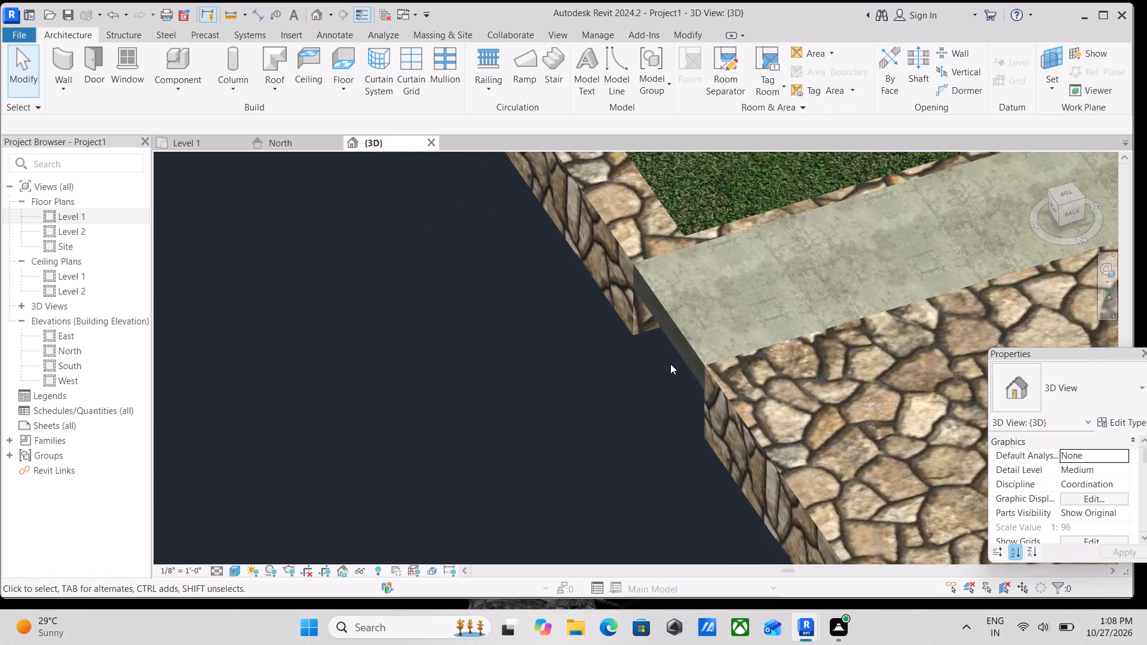
scroll(735, 364, "down", 3)
middle_click_drag(732, 364, 504, 391)
Examine the veranda flooring and openings along the east wall and the interior partitions around the stairs in 3D.
scroll(547, 392, "down", 1)
scroll(674, 387, "down", 3)
middle_click_drag(674, 387, 649, 382)
scroll(649, 382, "down", 1)
scroll(649, 382, "up", 1)
middle_click_drag(679, 383, 571, 306)
scroll(606, 312, "down", 2)
middle_click_drag(606, 312, 493, 273)
scroll(520, 291, "down", 3)
middle_click_drag(525, 299, 519, 271)
scroll(519, 271, "up", 1)
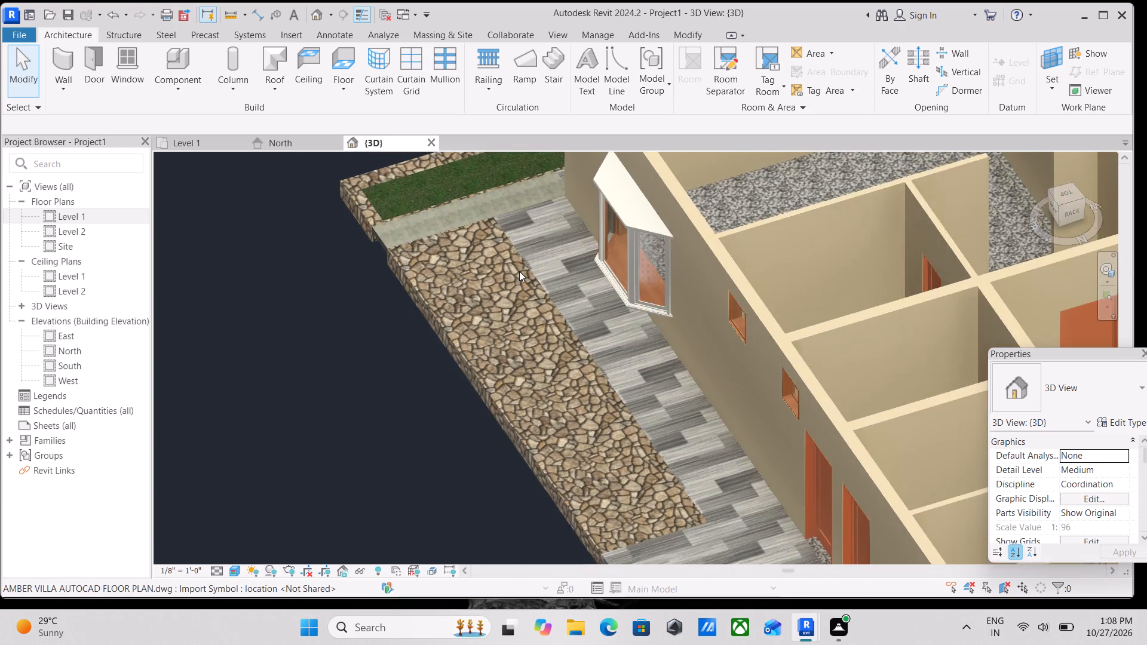
scroll(519, 271, "down", 3)
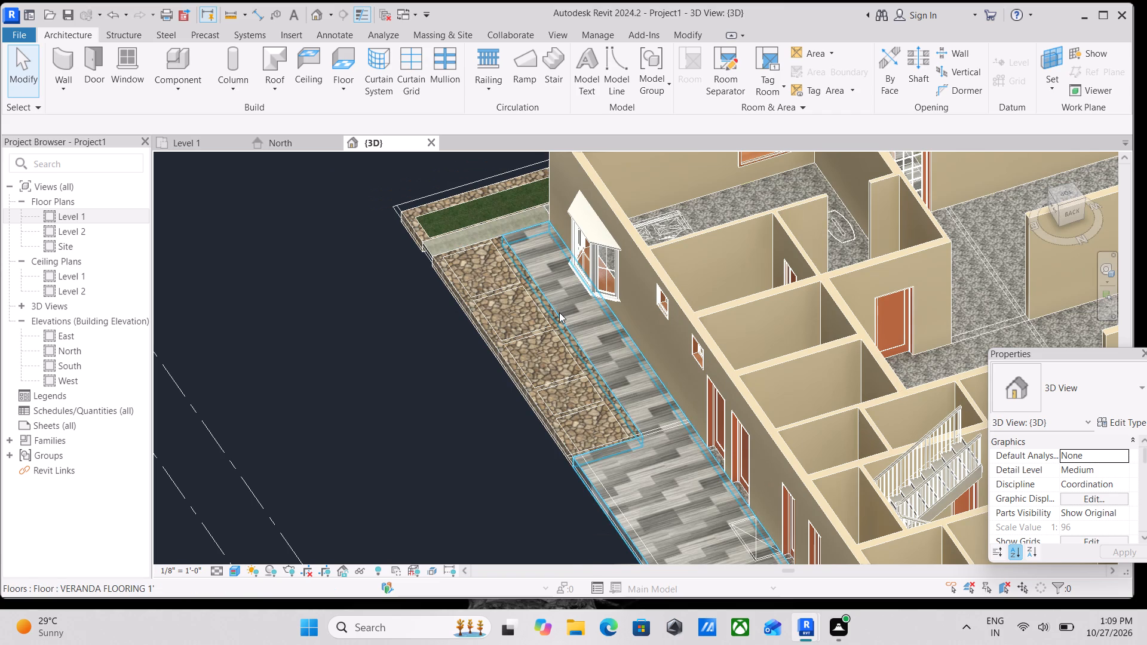
scroll(559, 312, "down", 4)
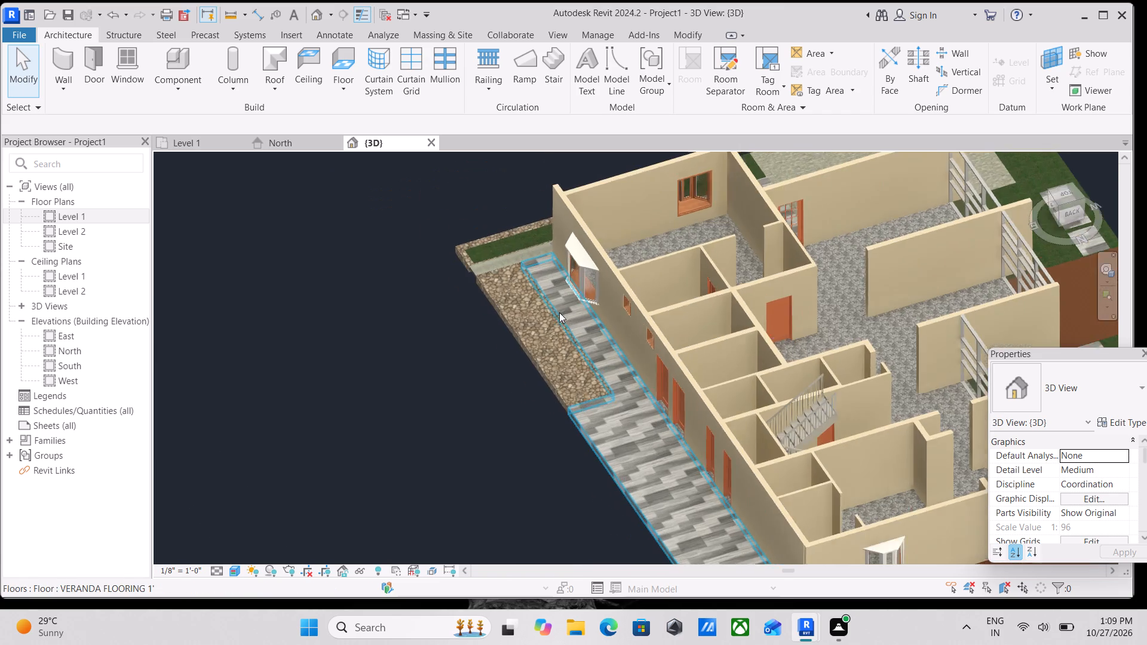
middle_click_drag(559, 312, 428, 302)
scroll(640, 355, "up", 3)
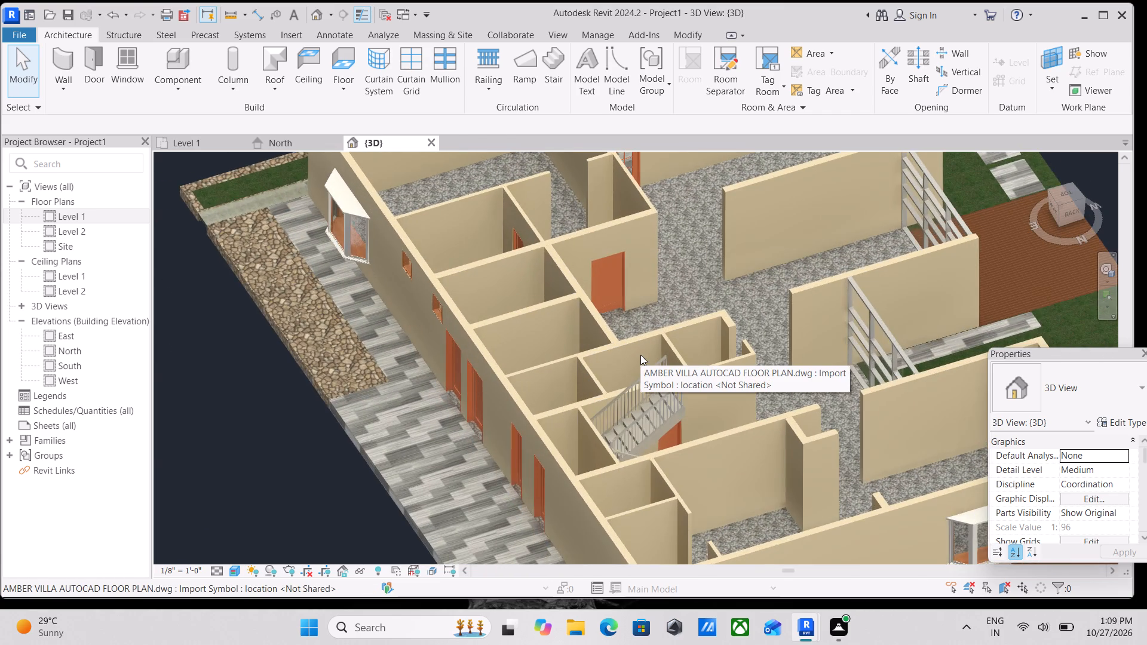
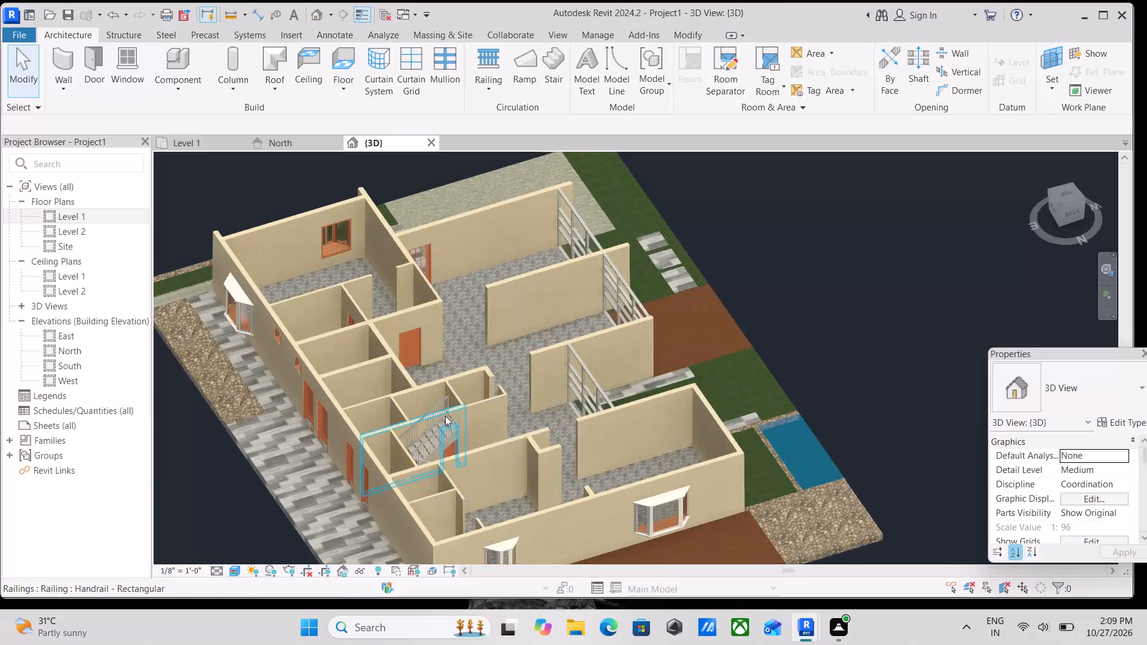
Examine the partitions, stairs and outer wall openings in 3D, from the kitchen end to the Guest Bed Room.
scroll(275, 260, "up", 2)
scroll(292, 266, "down", 3)
middle_click_drag(293, 263, 428, 194)
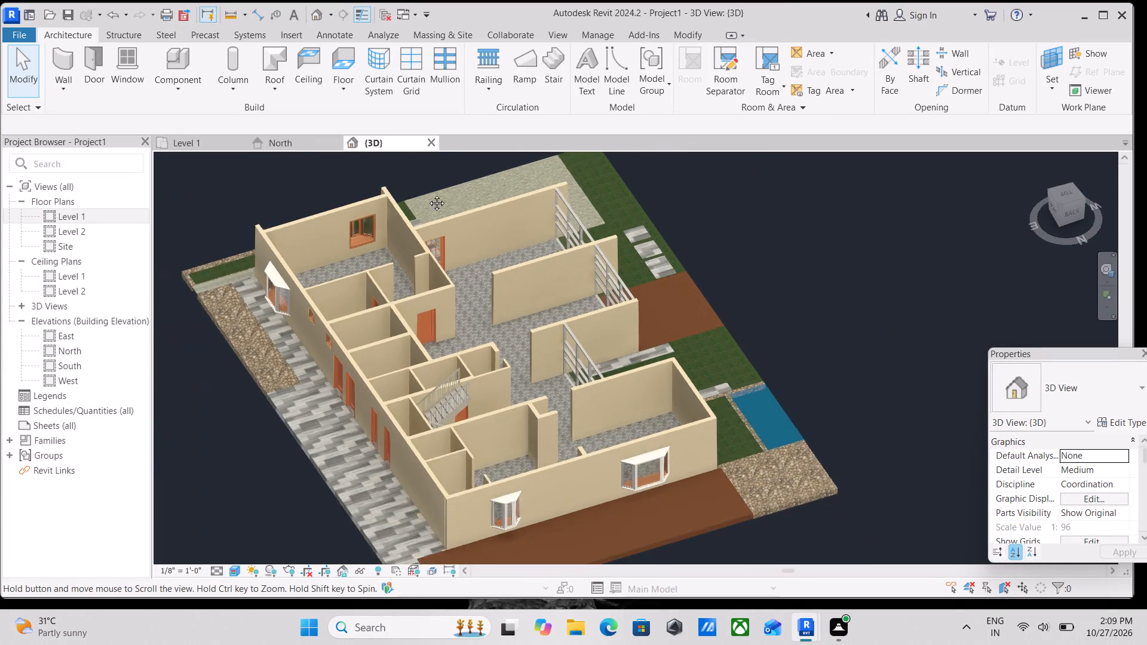
middle_click_drag(428, 194, 467, 168)
middle_click_drag(410, 274, 514, 226)
scroll(513, 301, "up", 2)
middle_click_drag(525, 299, 358, 336)
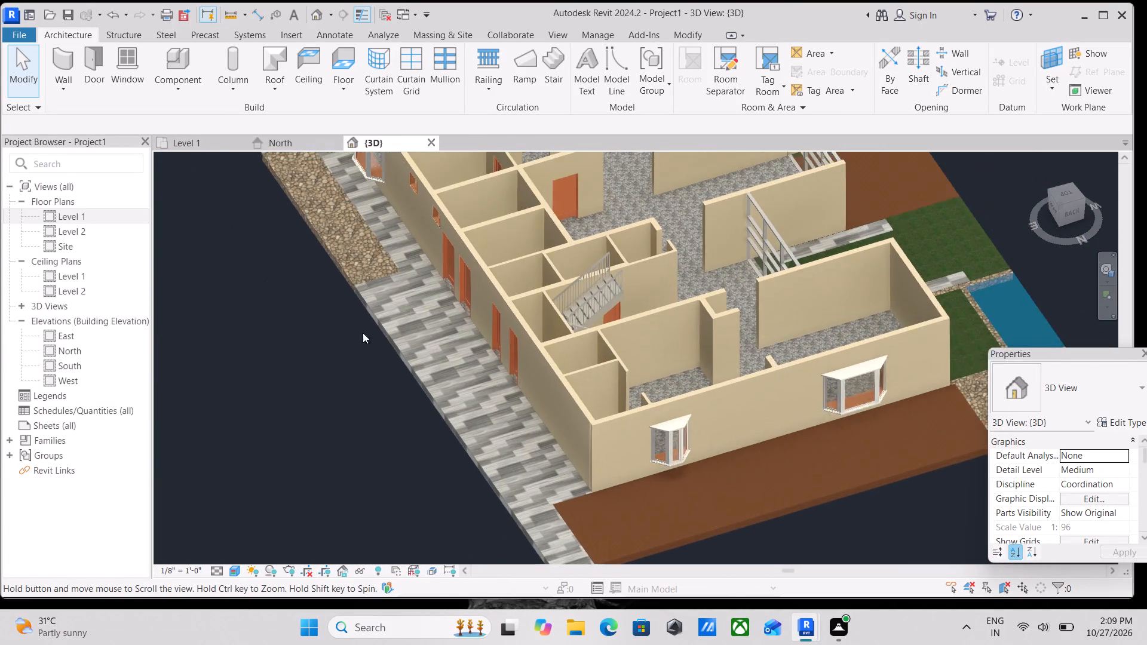
scroll(493, 291, "down", 1)
middle_click_drag(486, 296, 443, 341)
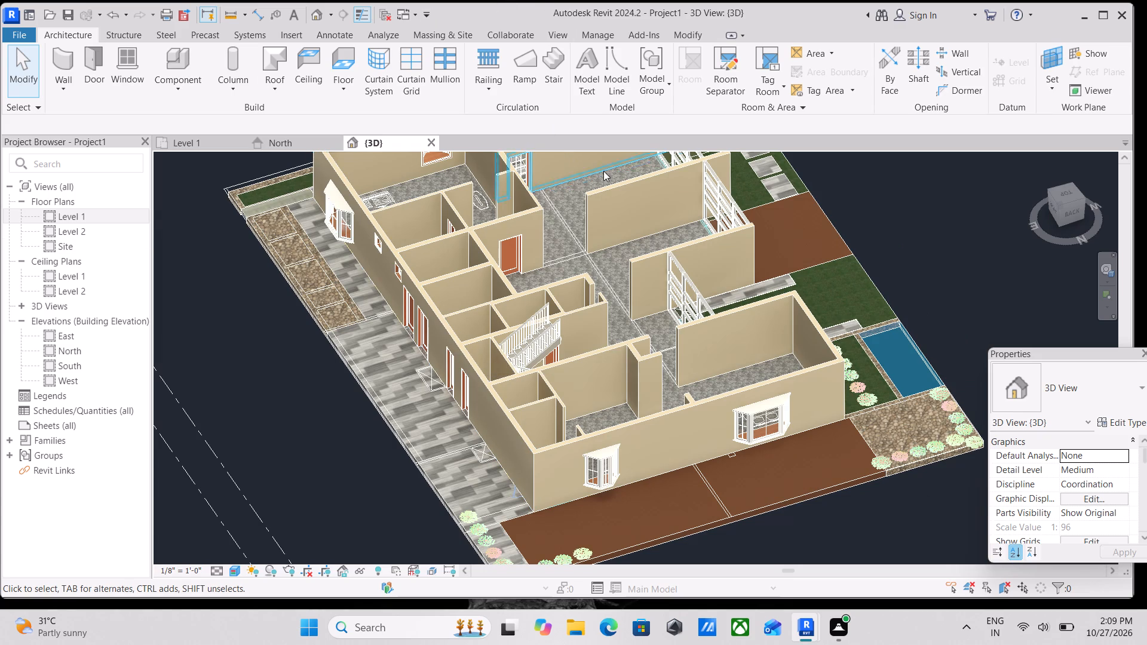
scroll(614, 193, "up", 1)
scroll(585, 133, "down", 1)
middle_click_drag(485, 226, 582, 254)
middle_click_drag(538, 242, 602, 309)
middle_click_drag(577, 270, 555, 322)
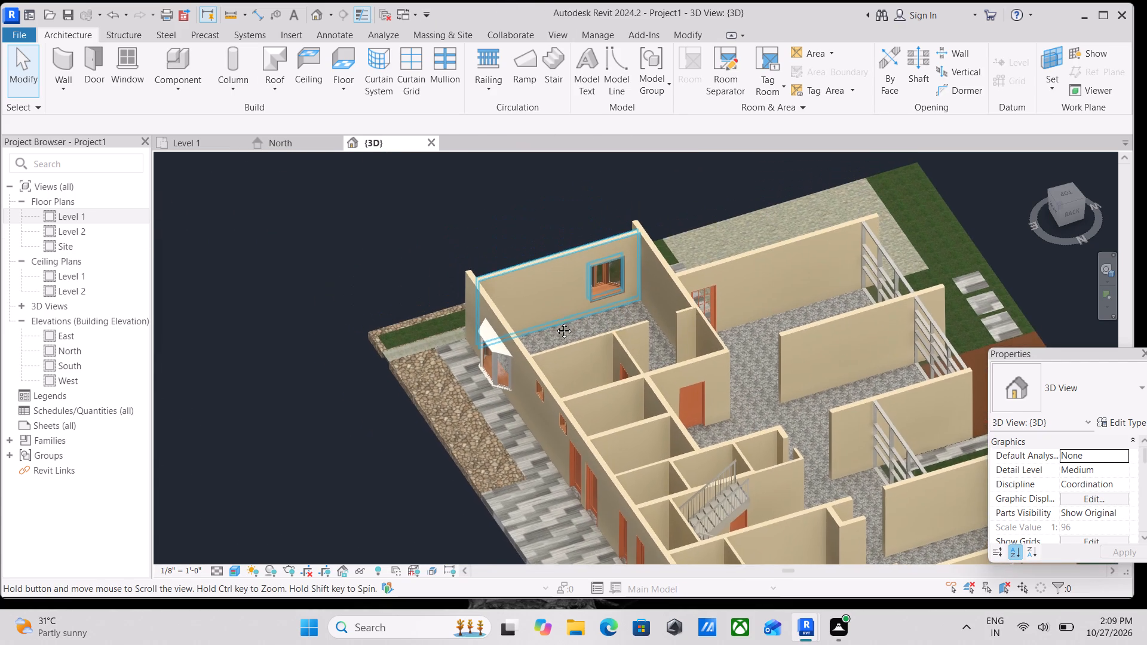
middle_click_drag(555, 322, 544, 325)
Examine the Level 1 plan from the Kitchen and Utility down to the Outdoor Deck, Drawing Room and Foyer.
left_click(207, 139)
scroll(490, 231, "down", 2)
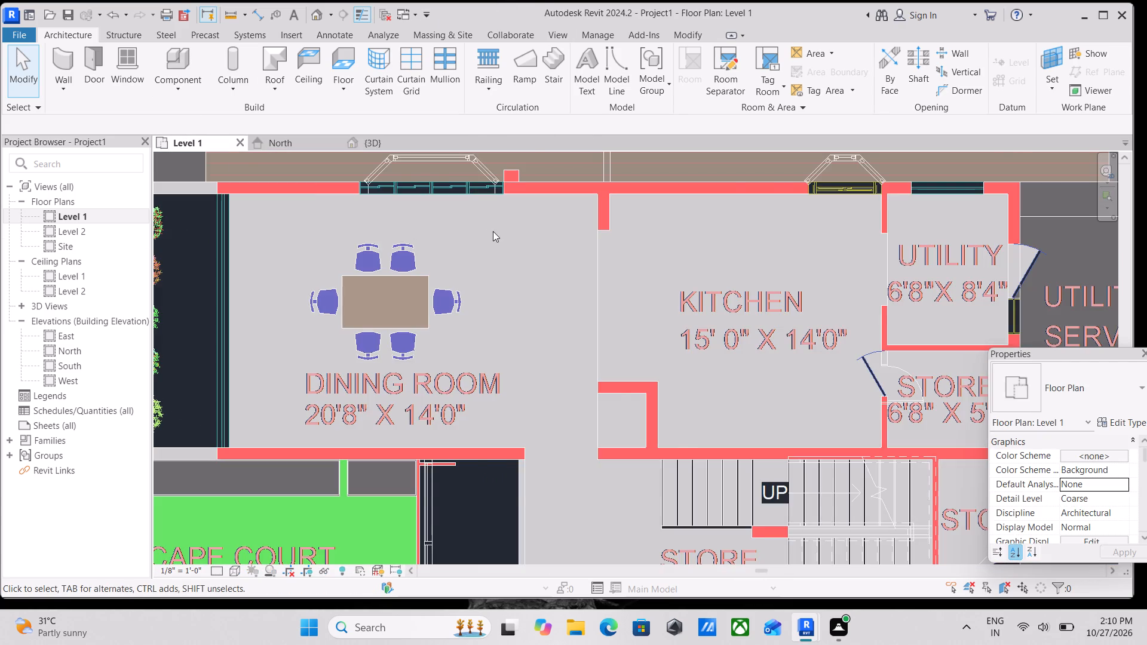
scroll(493, 231, "down", 7)
middle_click_drag(507, 268, 522, 196)
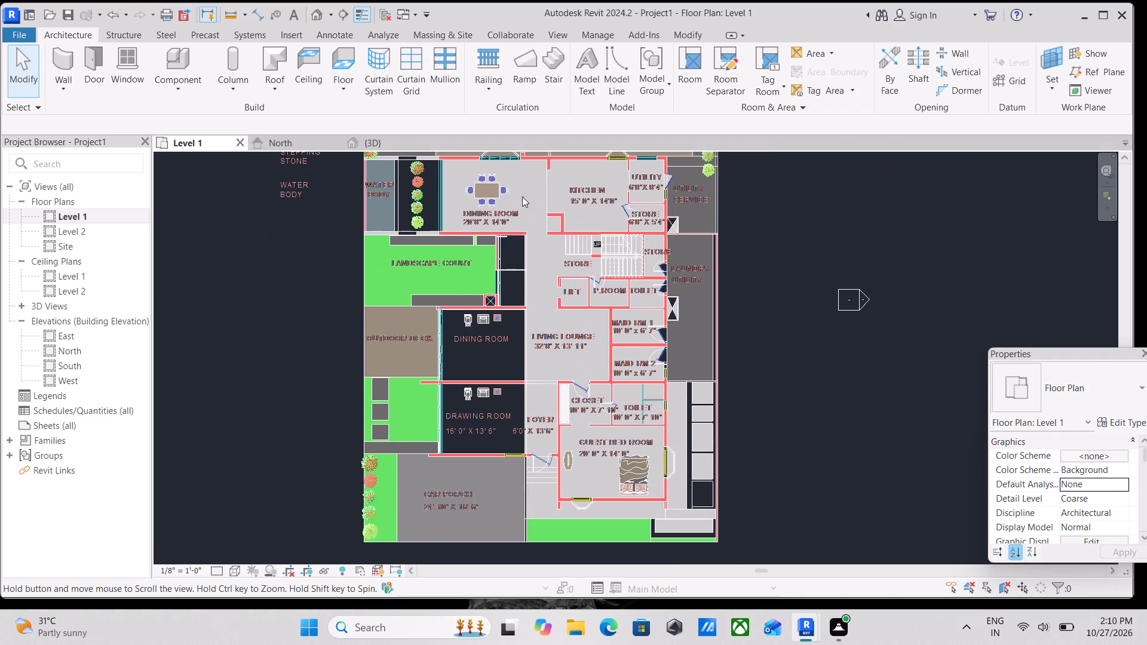
middle_click_drag(470, 326, 502, 280)
scroll(498, 302, "up", 6)
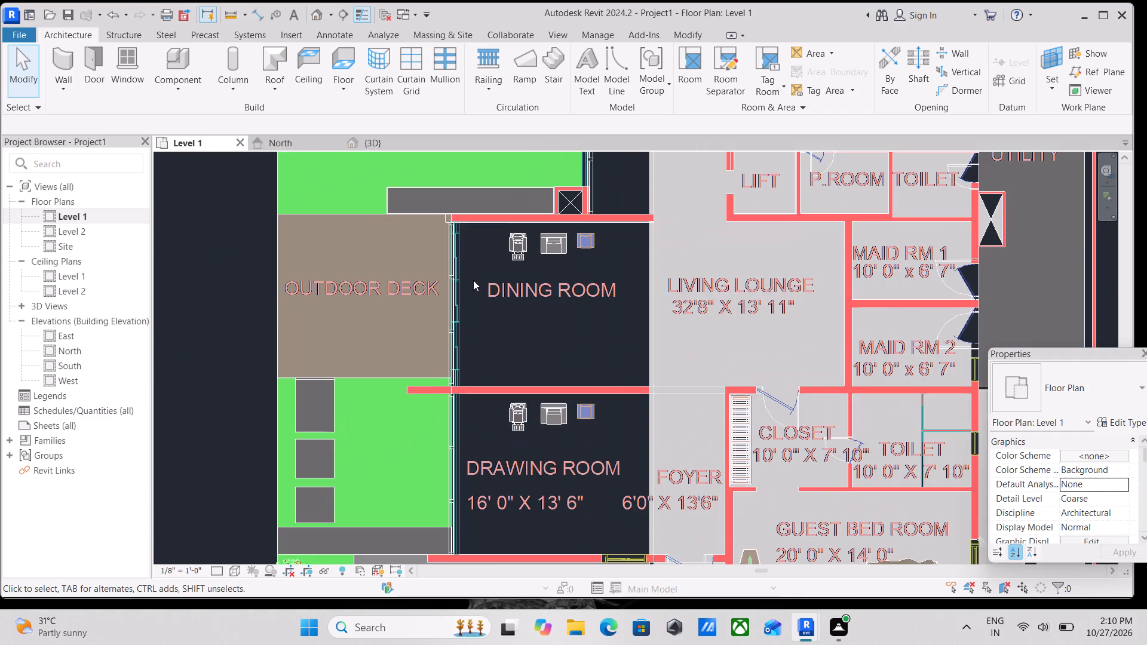
scroll(484, 262, "down", 2)
middle_click(484, 262)
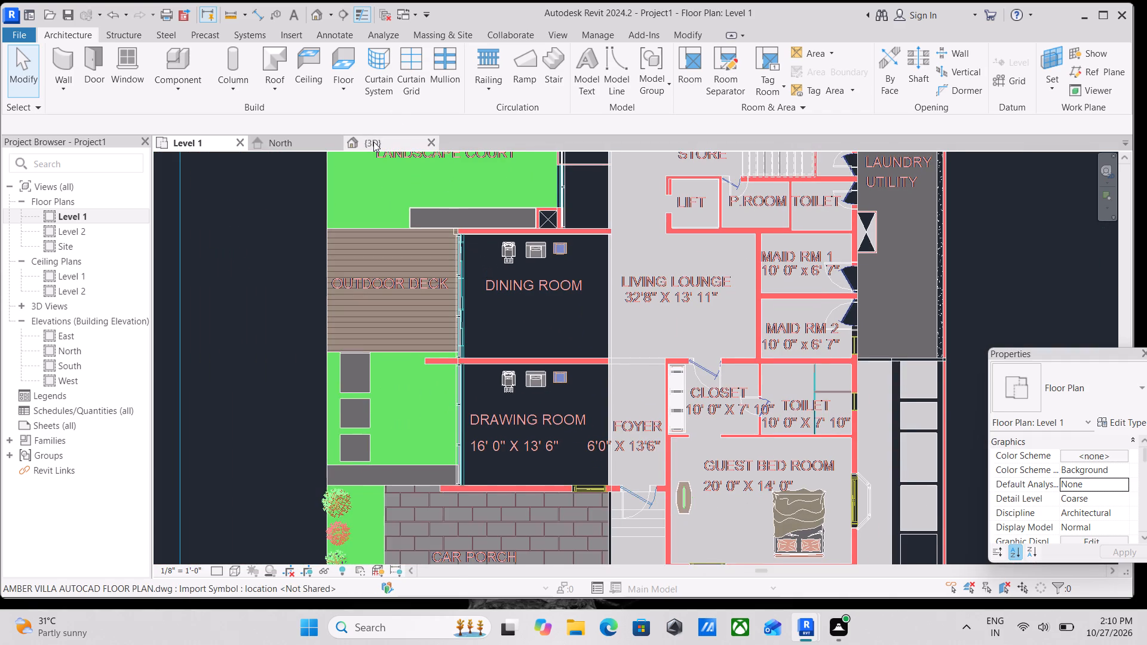
Examine the stair area in 3D, and the front of the house around the Drawing Room wall and entrance door.
left_click(373, 142)
scroll(417, 205, "down", 1)
middle_click_drag(416, 201, 377, 69)
scroll(578, 334, "up", 3)
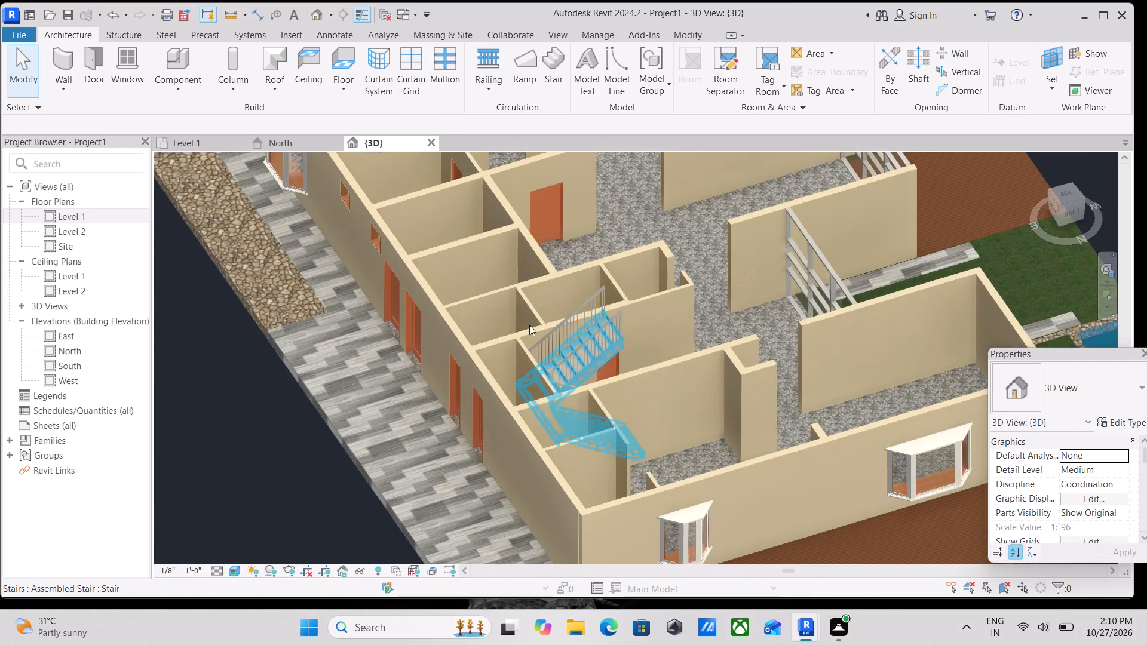
scroll(518, 315, "up", 3)
scroll(515, 282, "down", 3)
middle_click_drag(515, 279, 516, 315, "shift")
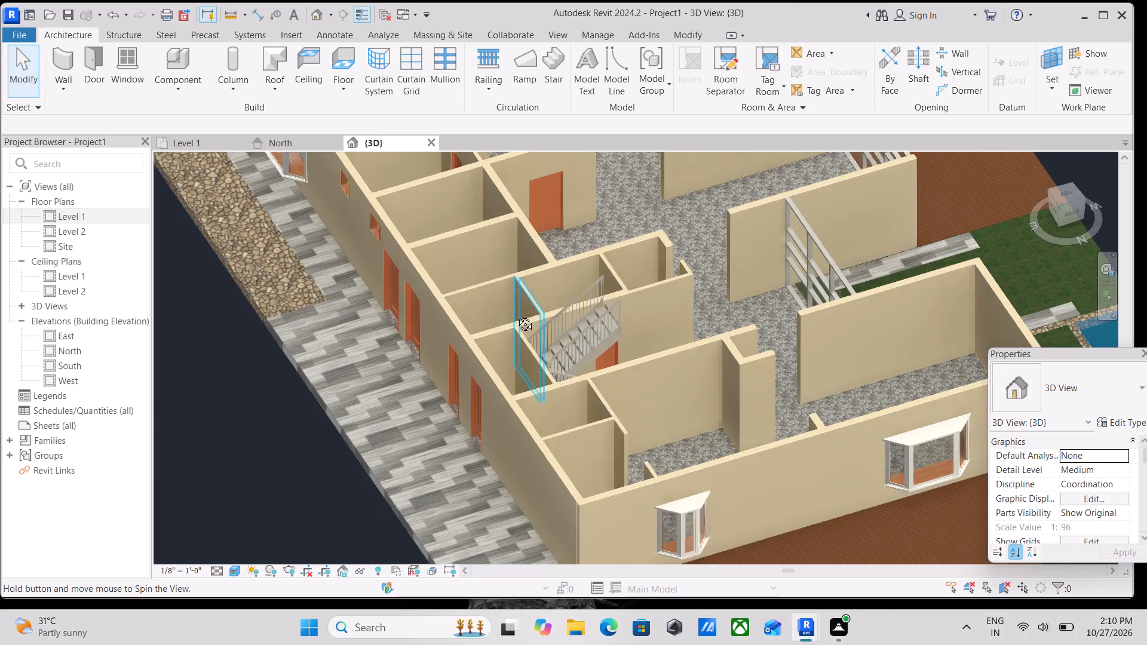
middle_click_drag(516, 315, 515, 261, "shift")
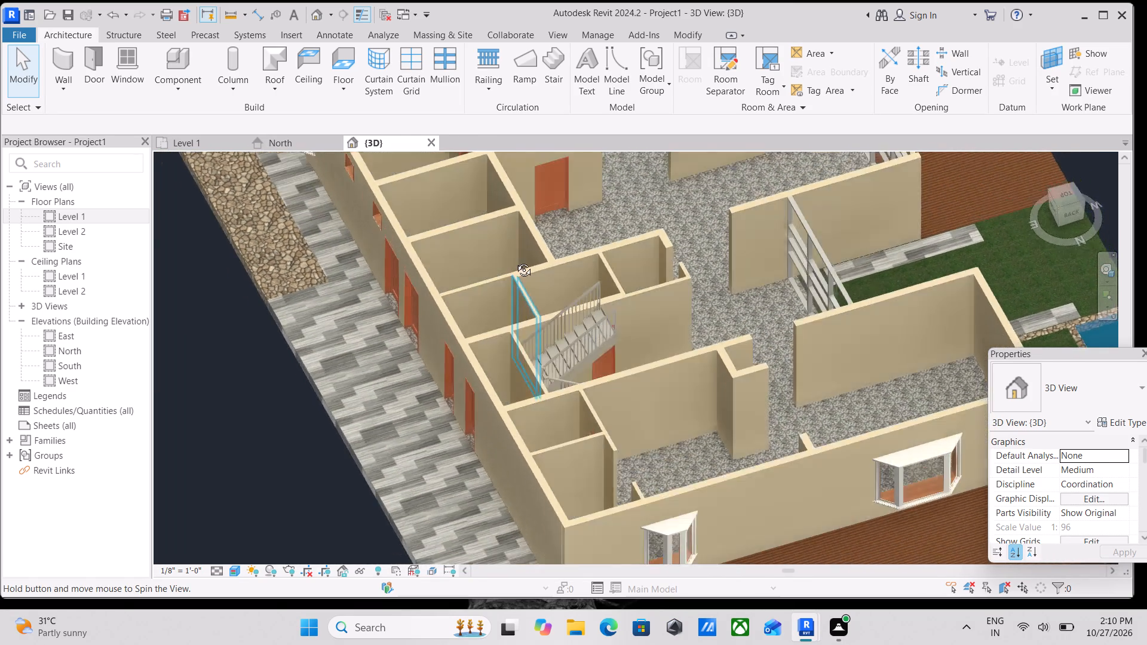
middle_click_drag(515, 261, 522, 237, "shift")
middle_click_drag(501, 331, 687, 232, "shift")
middle_click_drag(499, 302, 657, 349, "shift")
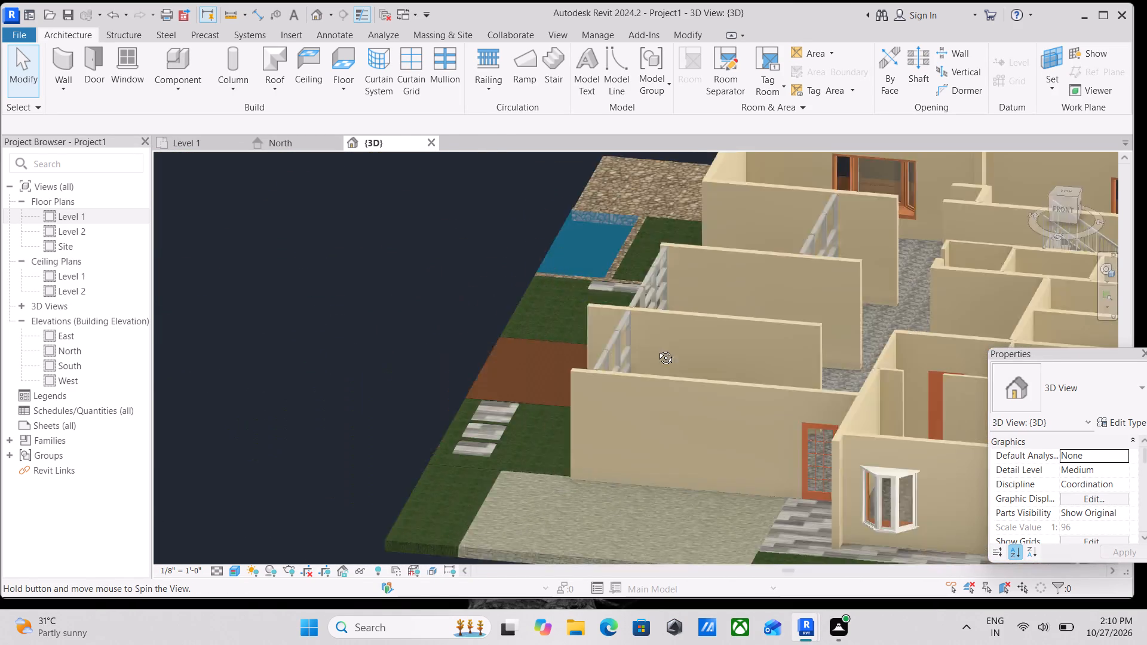
middle_click_drag(657, 349, 633, 338, "shift")
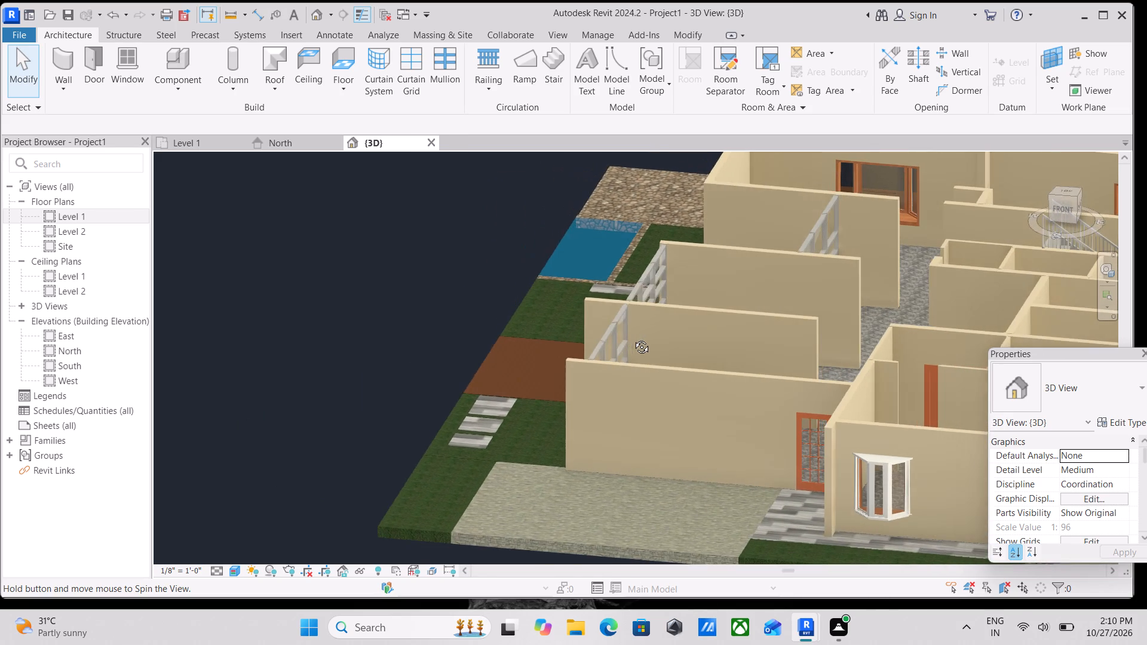
middle_click_drag(633, 338, 651, 363, "shift")
middle_click_drag(674, 324, 674, 349, "shift")
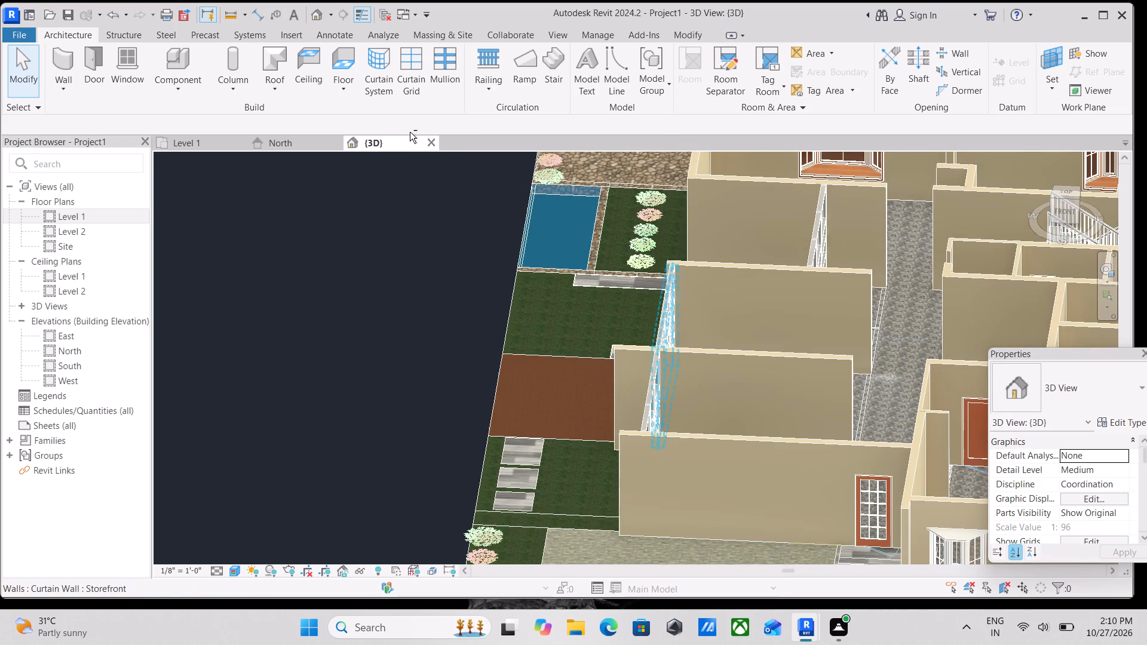
Place a WINDOW 4' bay casement window in the Drawing Room's front wall opening beside the Foyer door, facing the Car Porch.
left_click(173, 144)
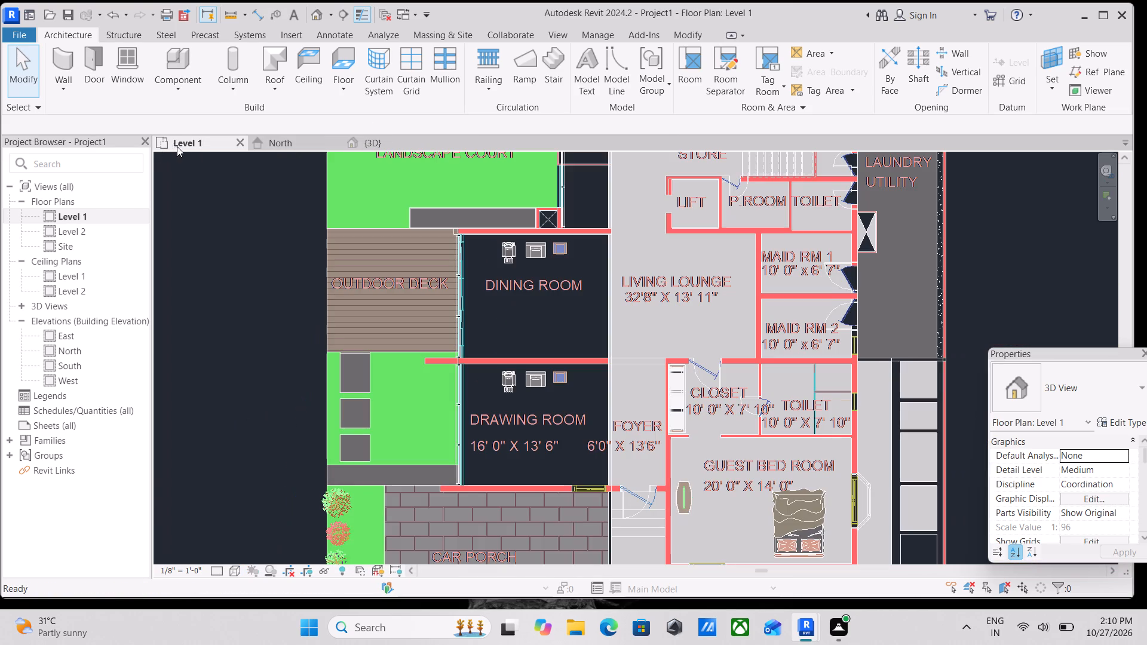
scroll(403, 392, "down", 1)
middle_click_drag(522, 456, 507, 413)
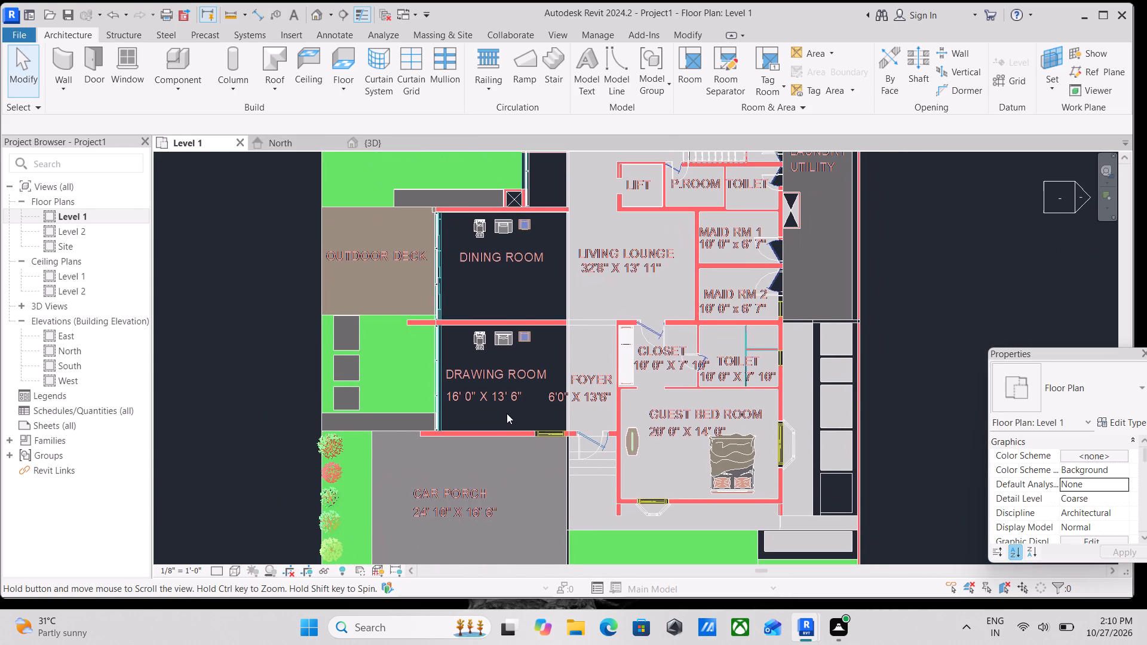
key("w")
key("n")
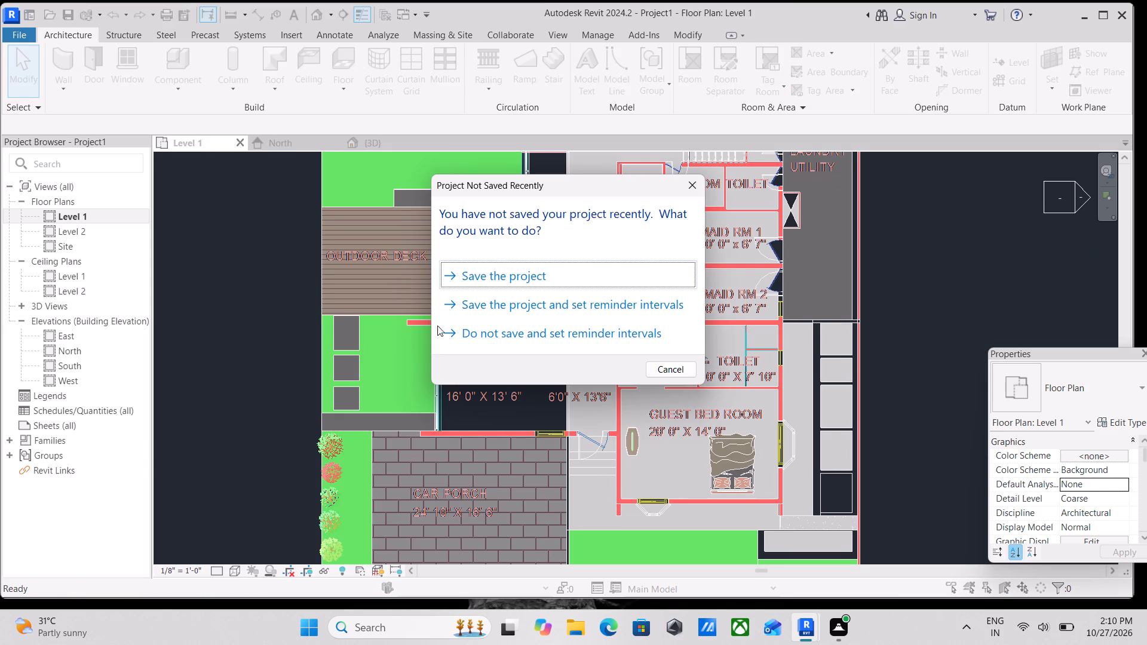
left_click(690, 184)
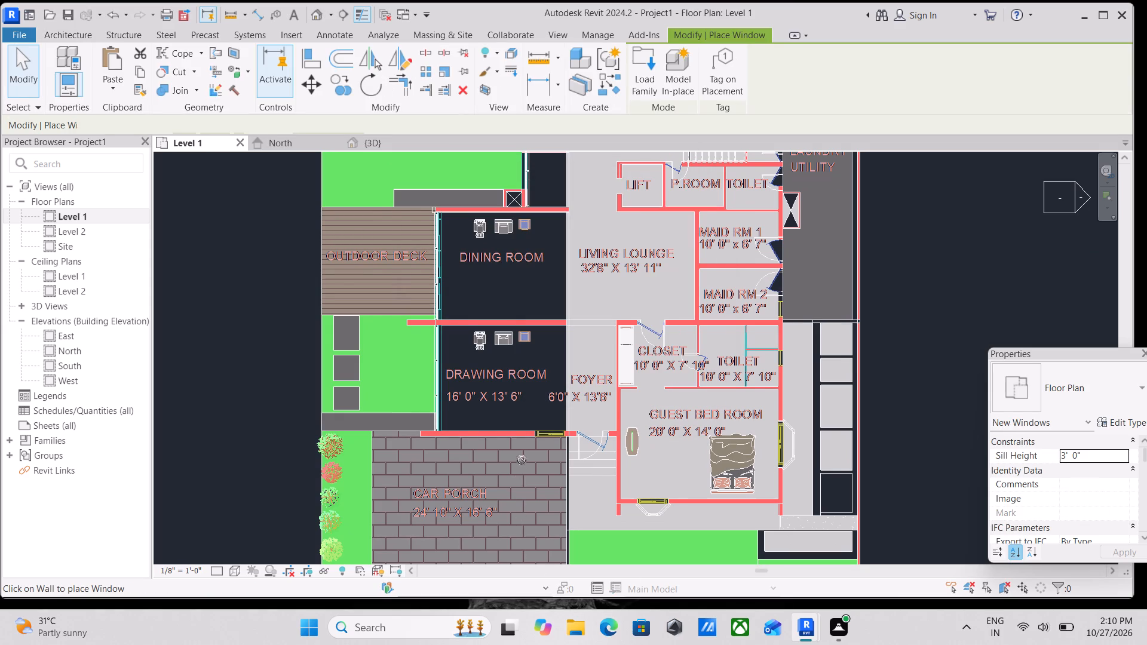
scroll(545, 447, "up", 11)
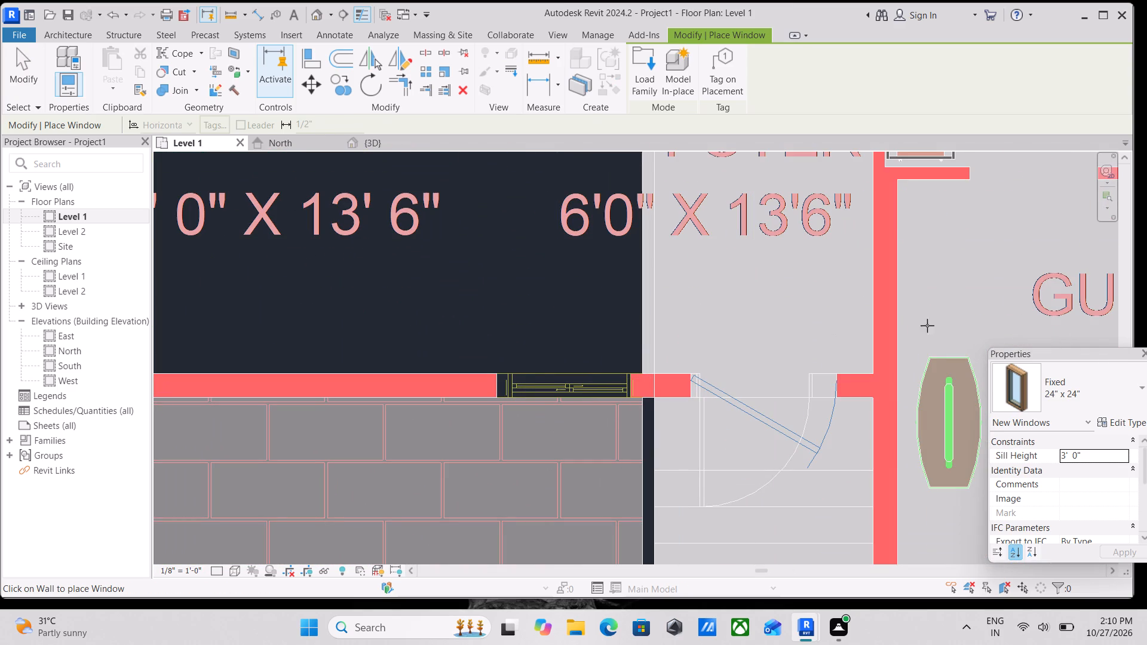
left_click(1103, 393)
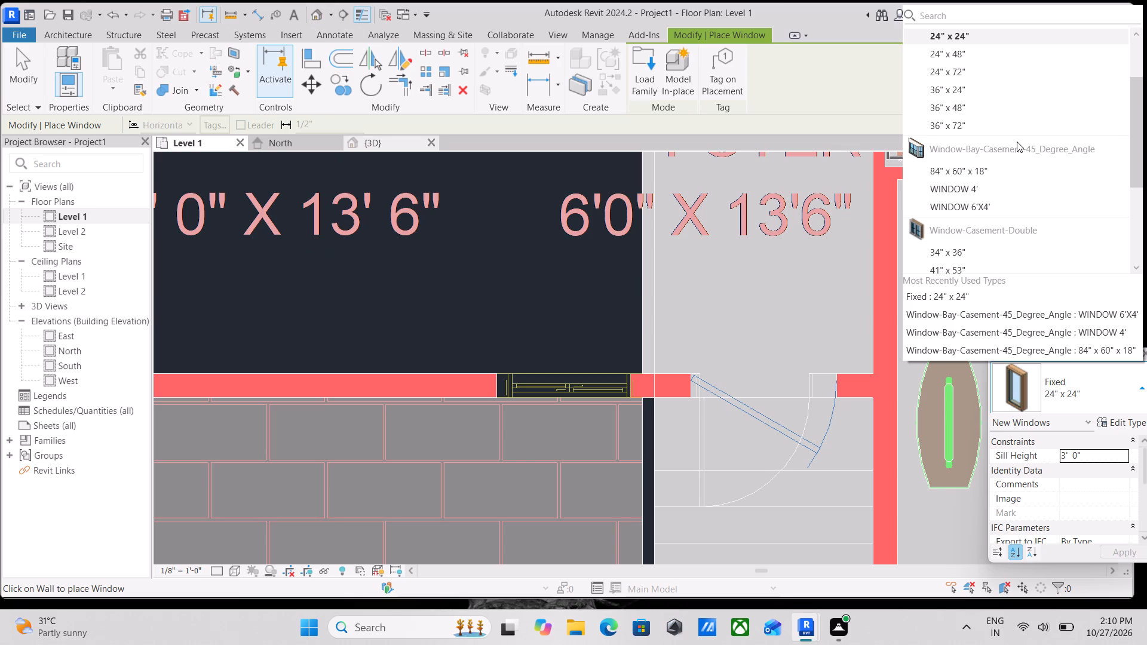
left_click(971, 193)
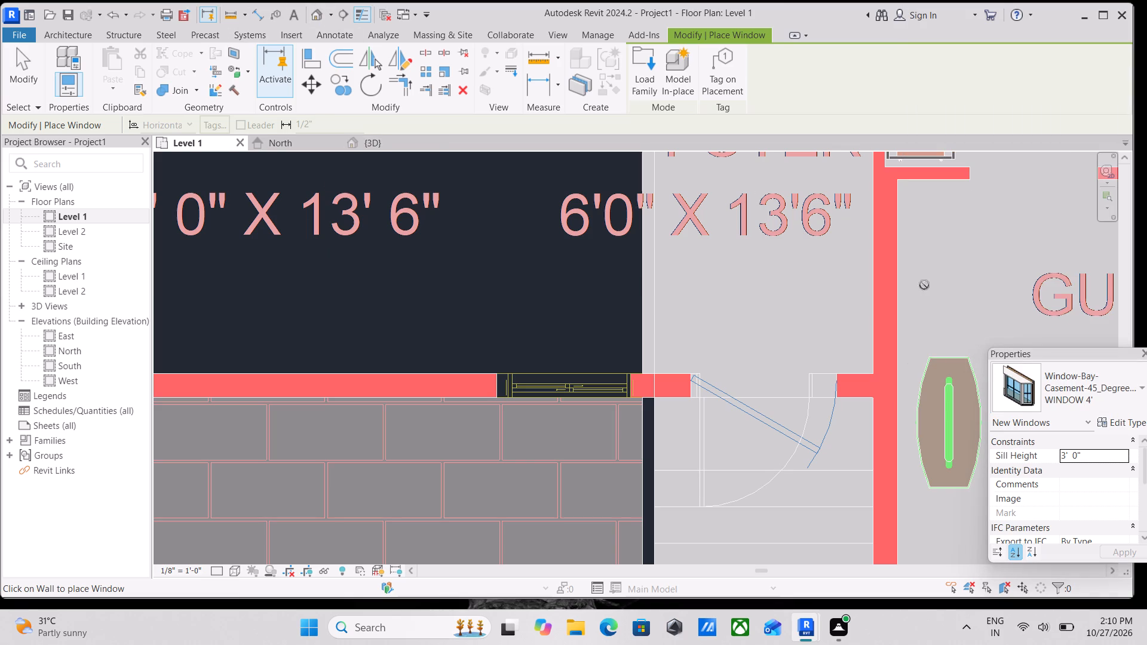
left_click(563, 395)
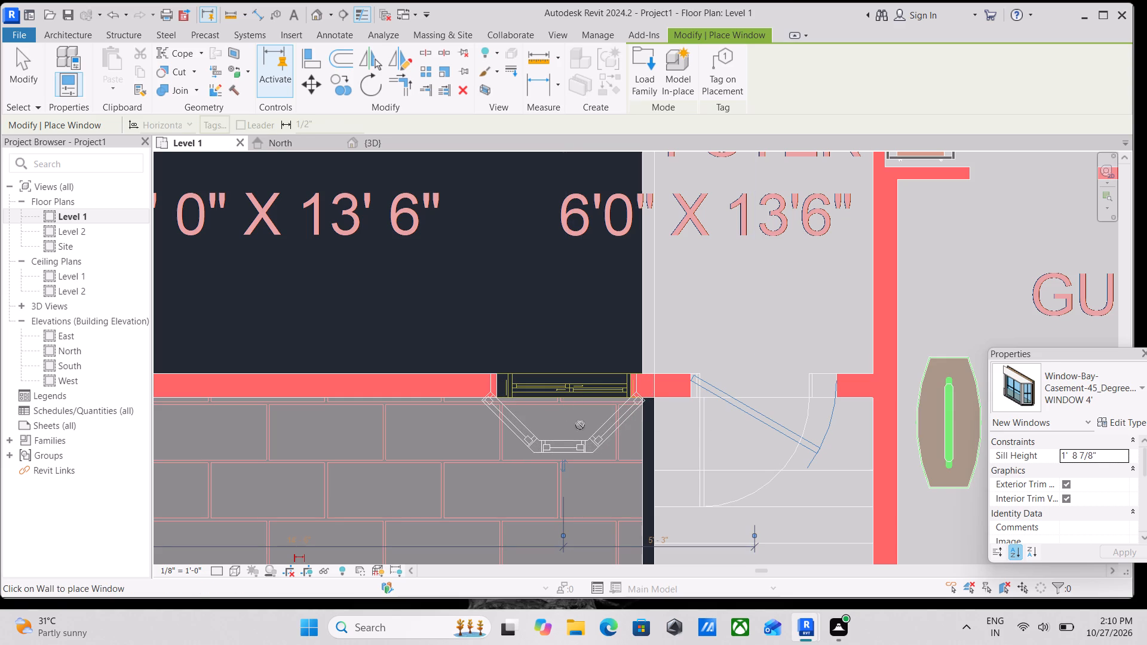
key("Escape")
key("Escape")
key("Escape")
scroll(589, 440, "up", 2)
key("Escape")
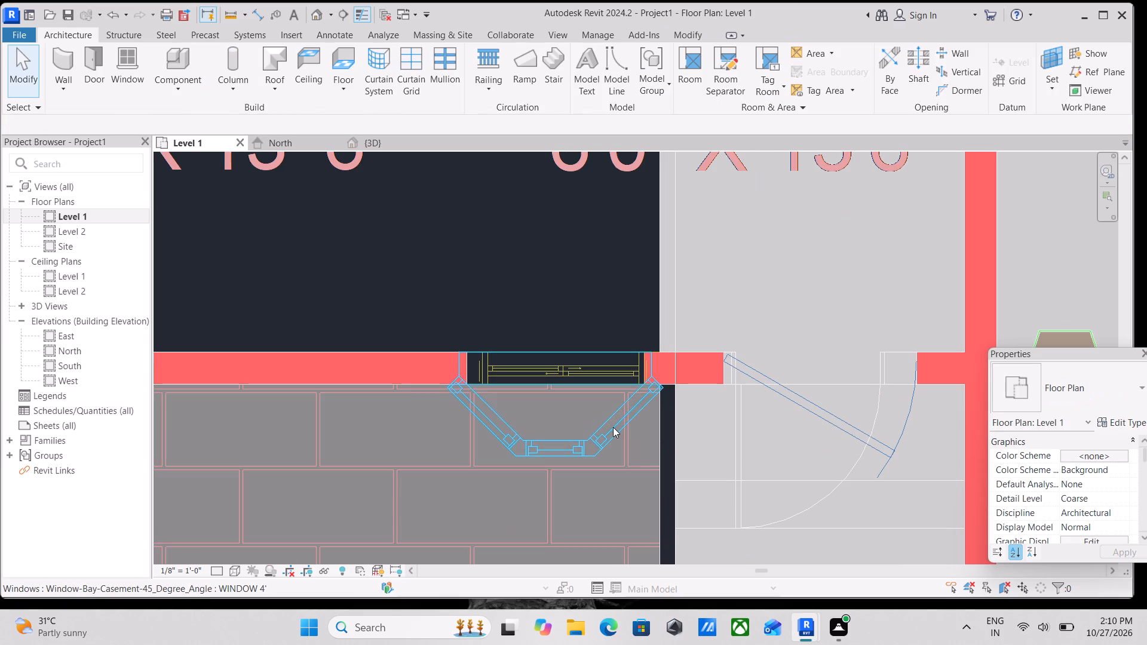
Nudge the Drawing Room bay window slightly toward the Foyer door to line it up with the plan's opening.
left_click(613, 427)
key("Right")
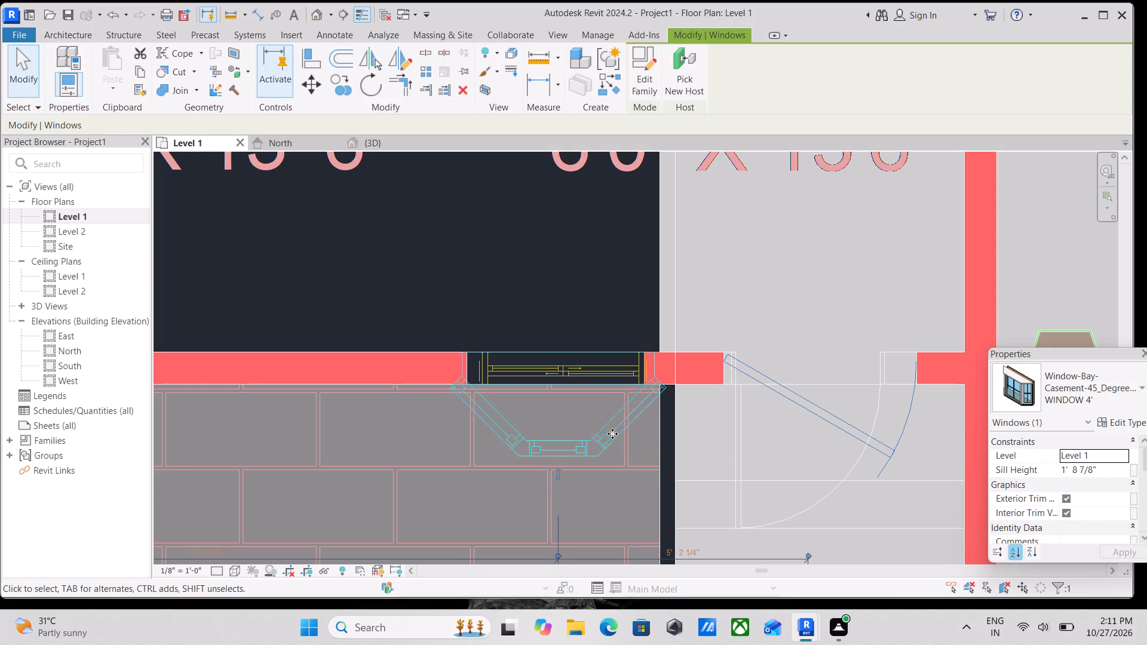
key("Right")
key("Escape")
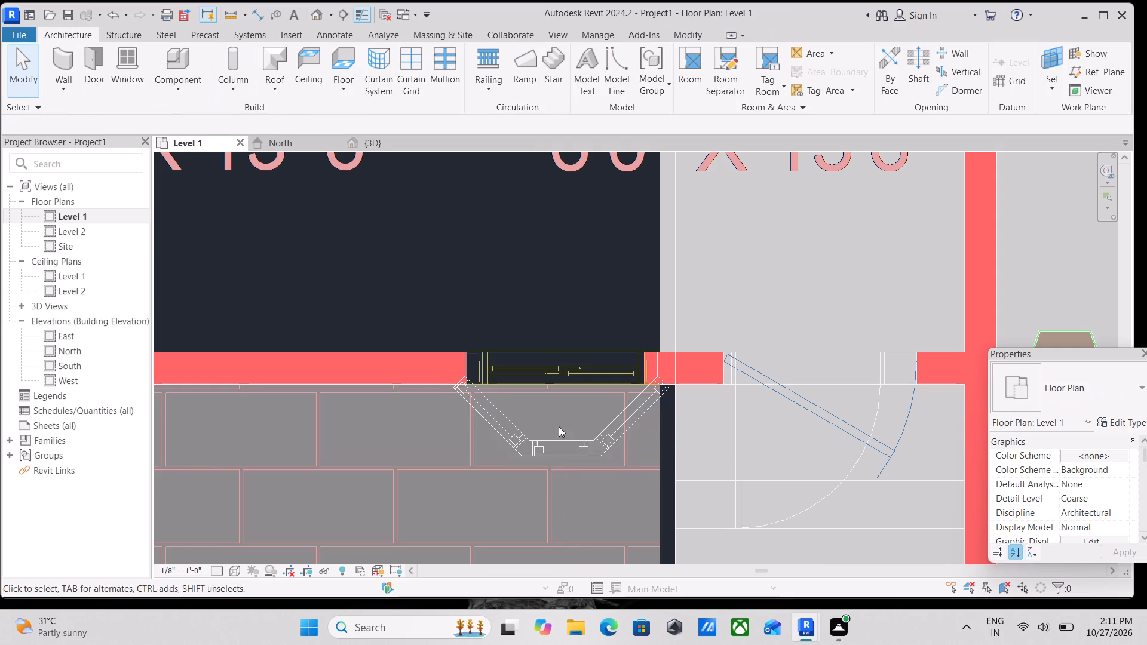
Check the Drawing Room bay window beside the entrance door and the front of the house in 3D.
scroll(530, 440, "down", 3)
scroll(483, 376, "down", 3)
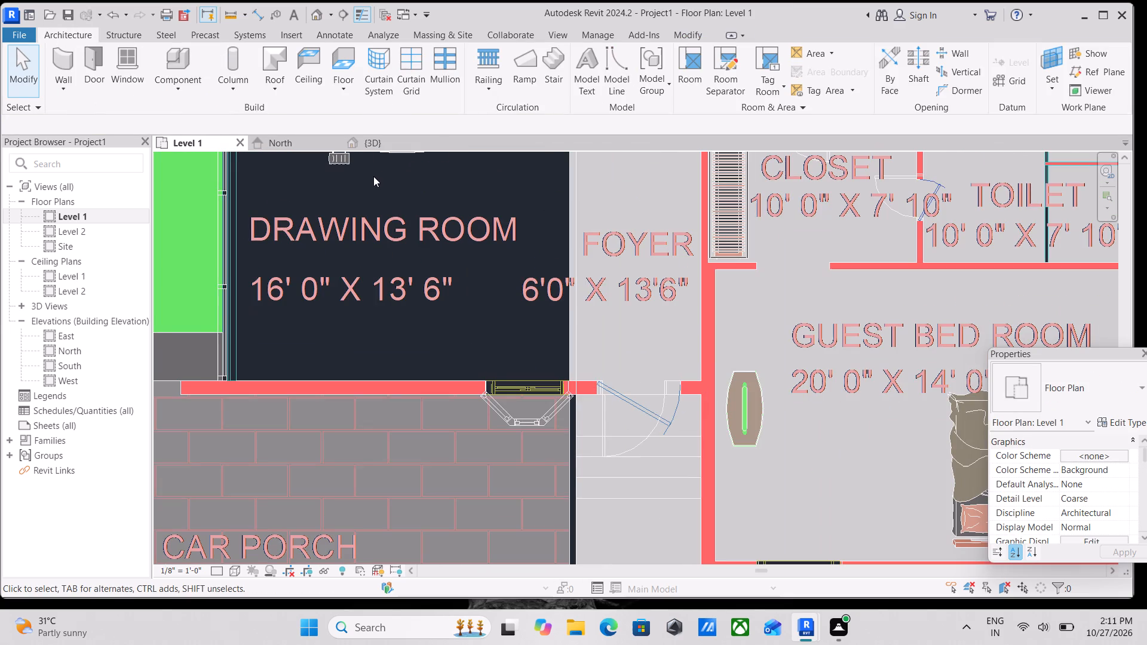
left_click(370, 137)
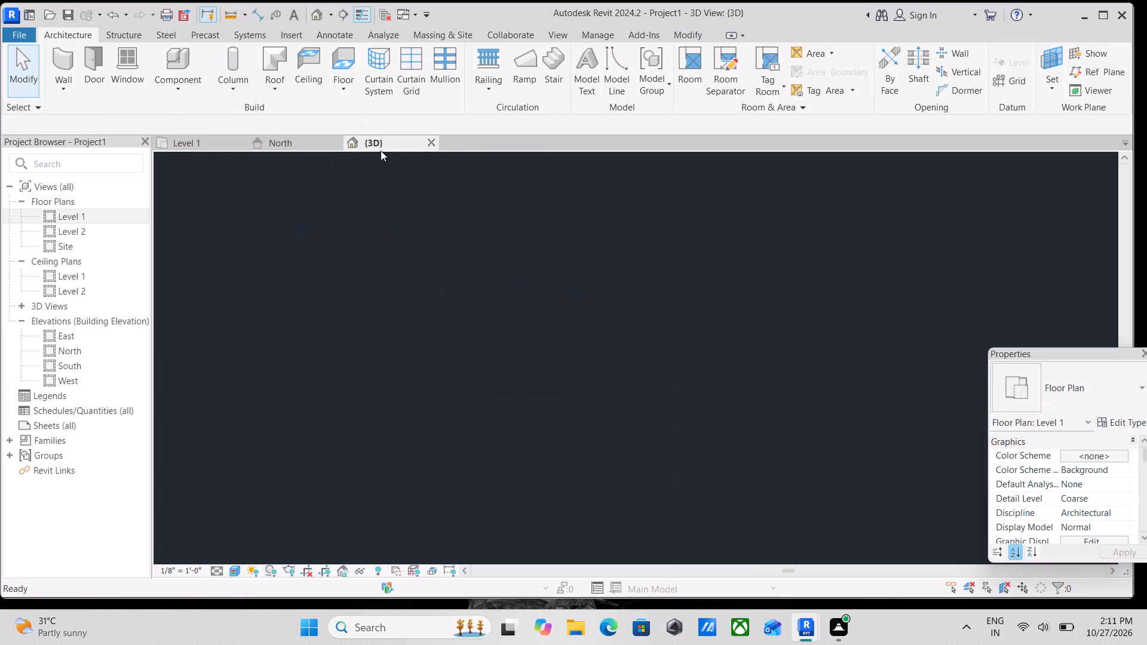
scroll(551, 259, "down", 1)
middle_click_drag(532, 245, 466, 207)
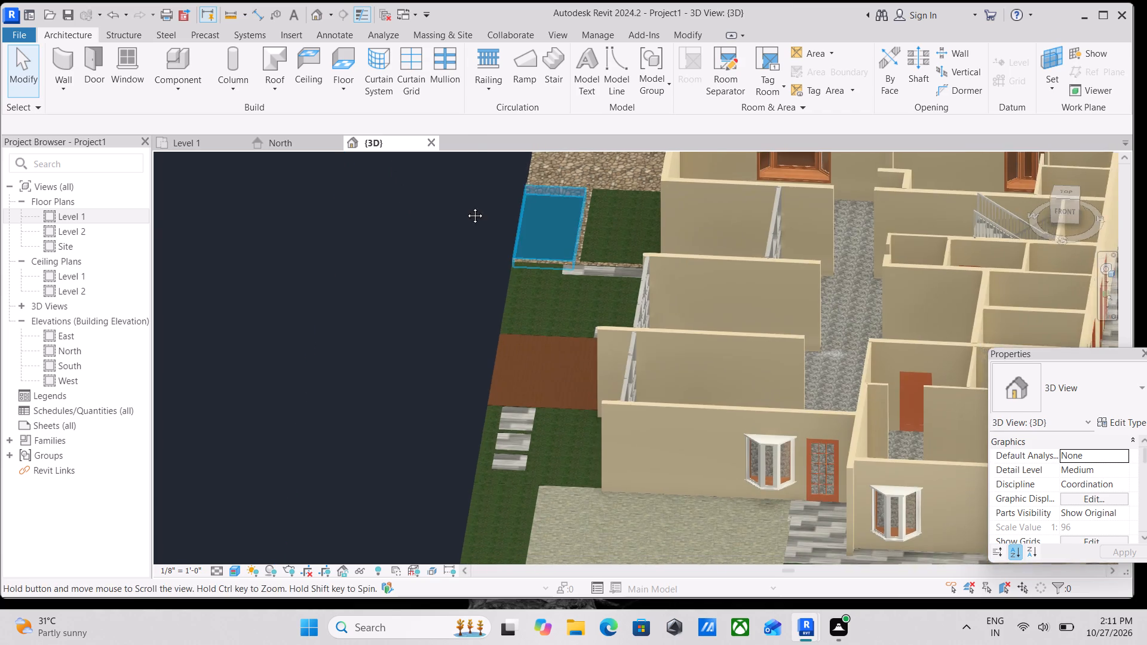
middle_click_drag(466, 207, 436, 189)
middle_click_drag(620, 330, 575, 243)
scroll(572, 318, "up", 3)
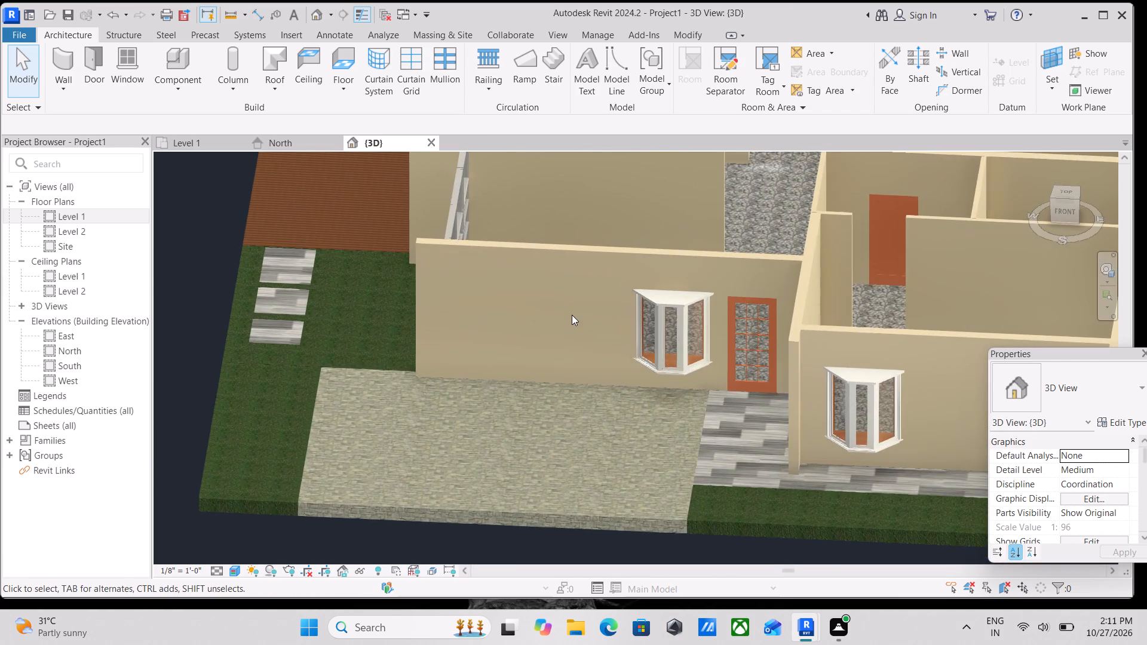
middle_click_drag(526, 304, 533, 309)
scroll(517, 306, "down", 2)
middle_click_drag(517, 306, 530, 312)
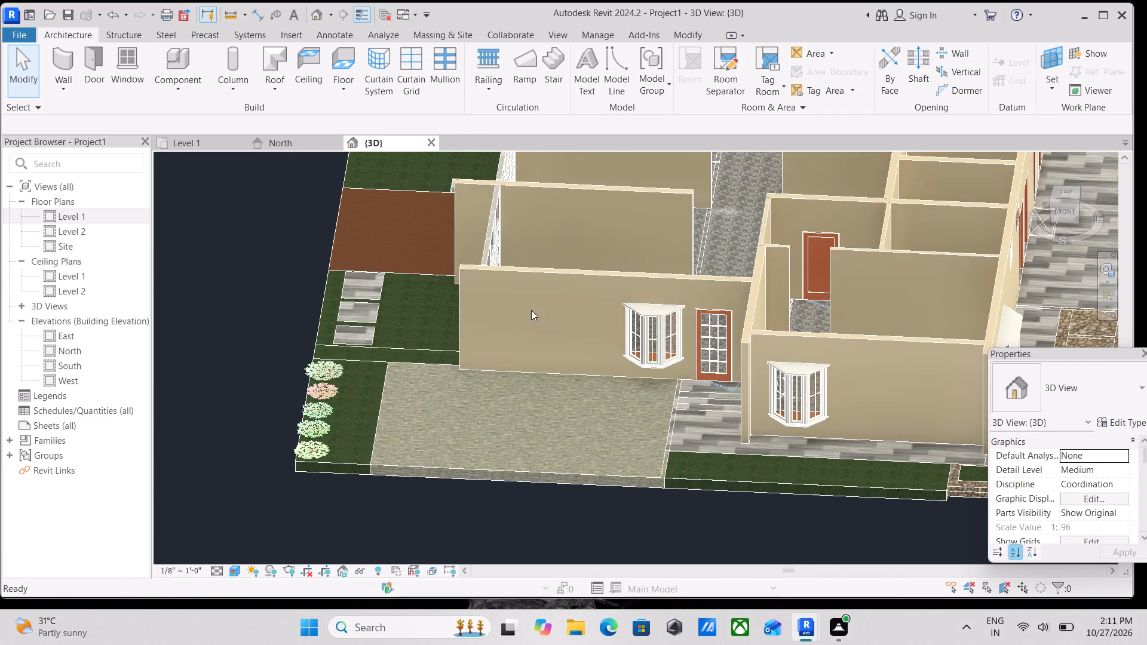
scroll(528, 300, "down", 4)
middle_click_drag(548, 279, 585, 306, "shift")
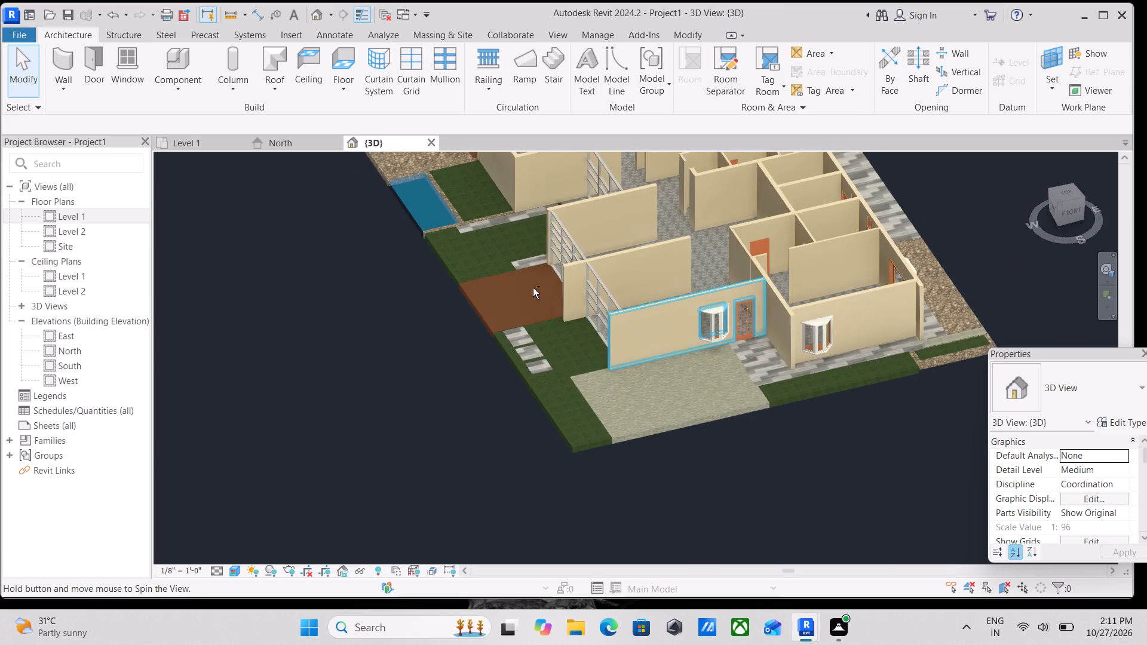
Examine the Level 1 plan around the Drawing Room, Living Lounge and Landscape Court, up to the whole ground floor.
left_click(214, 142)
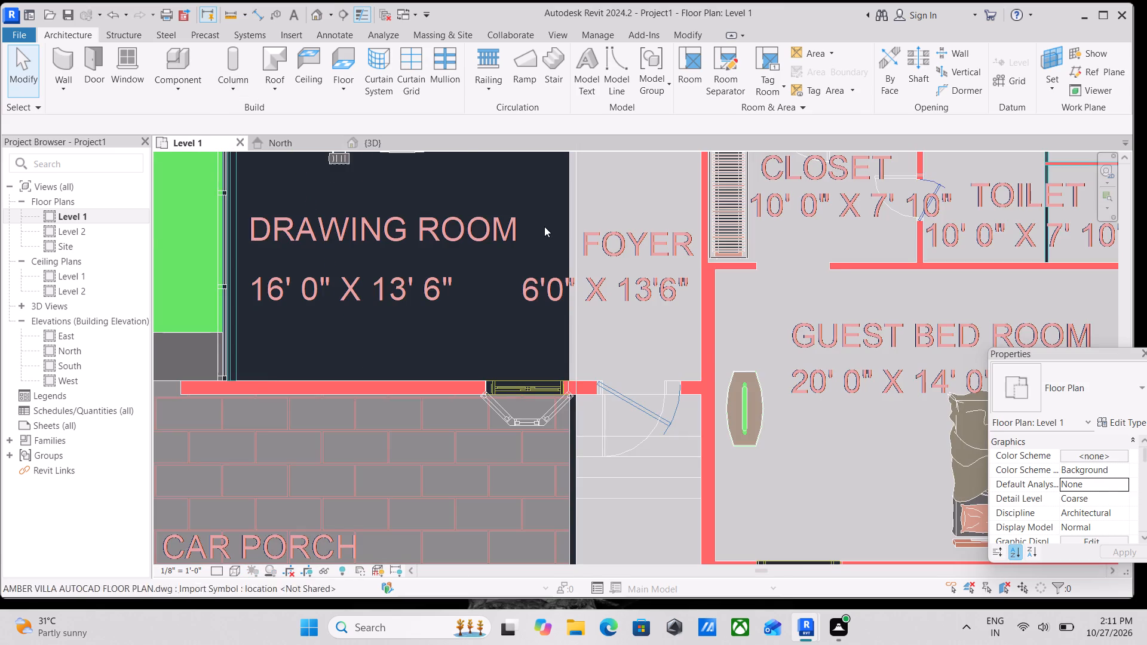
scroll(544, 226, "down", 8)
middle_click_drag(542, 222, 545, 317)
middle_click_drag(519, 236, 524, 292)
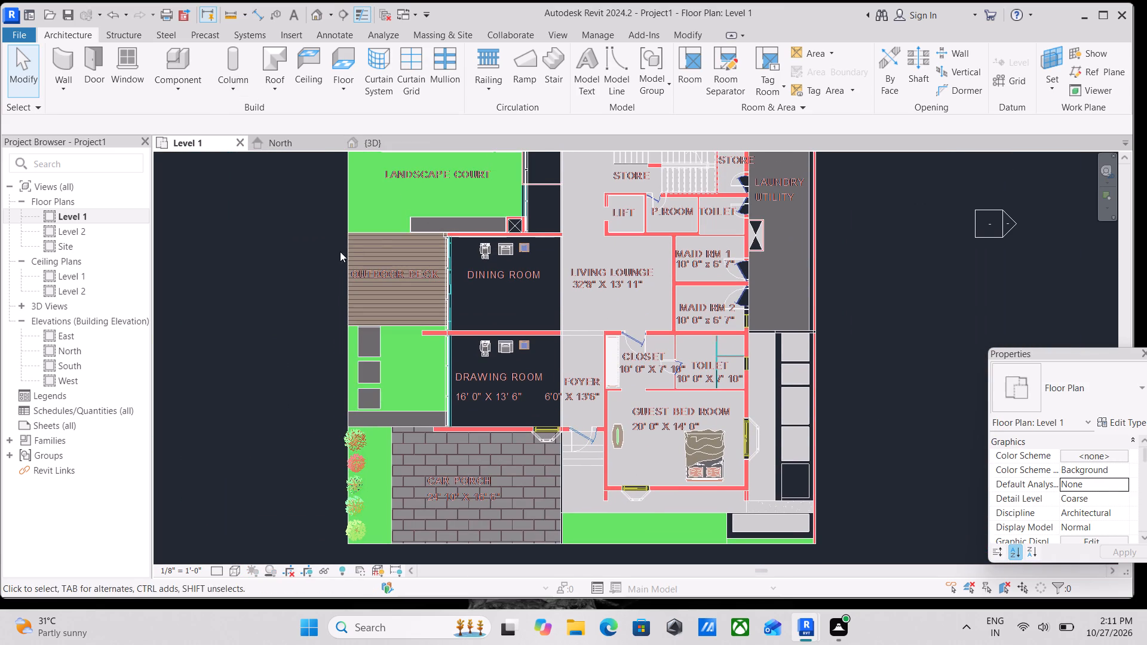
left_click(345, 204)
scroll(353, 204, "down", 3)
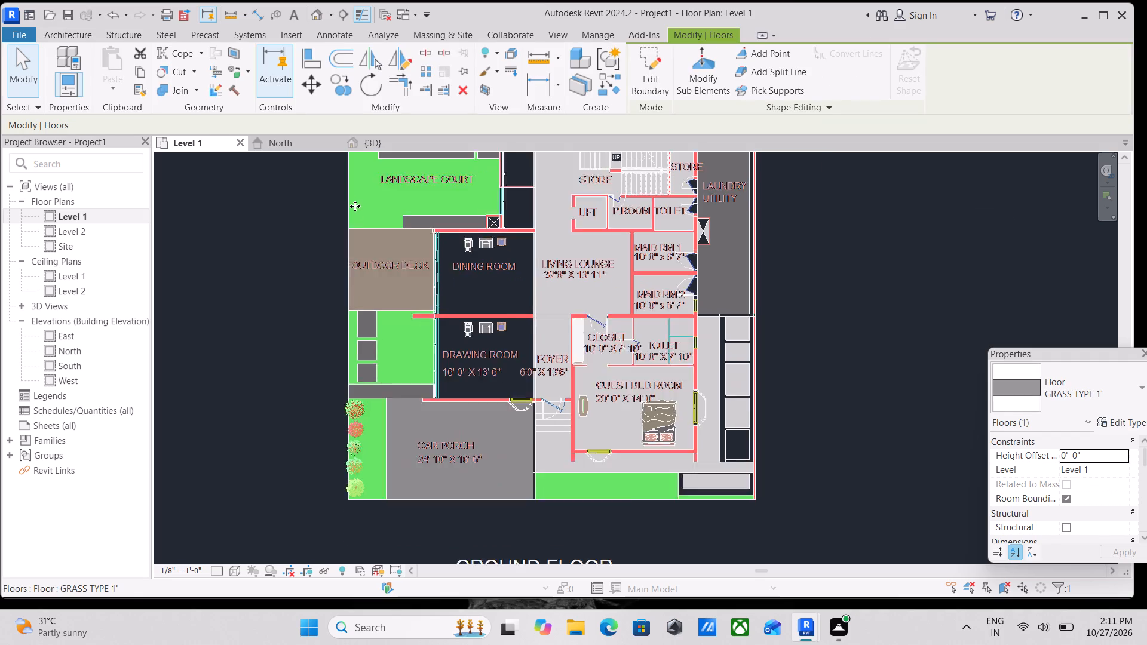
scroll(358, 211, "down", 3)
key("Escape")
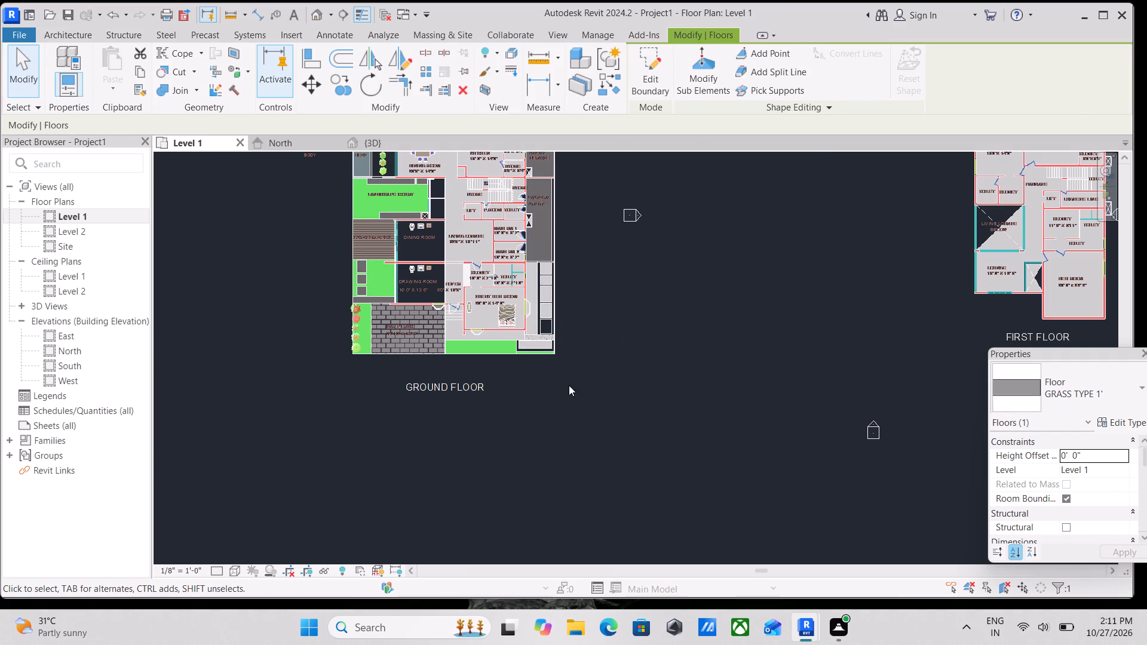
Unpin the imported AMBER VILLA AutoCAD floor plan and temporarily hide it in the Level 1 plan.
left_click(468, 380)
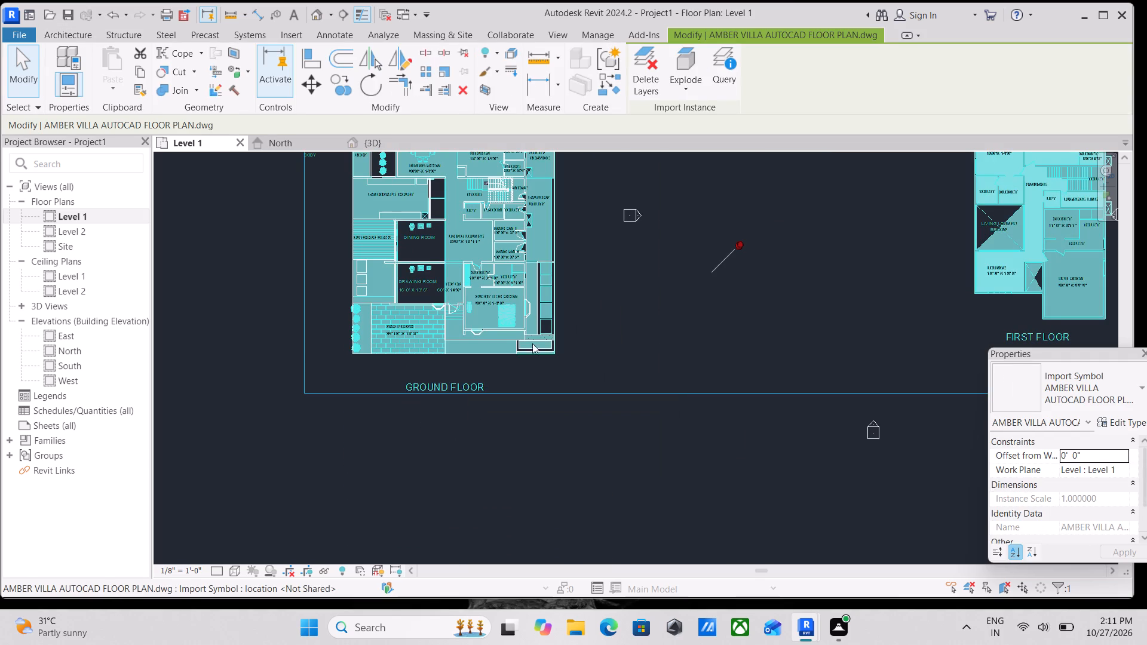
left_click(743, 245)
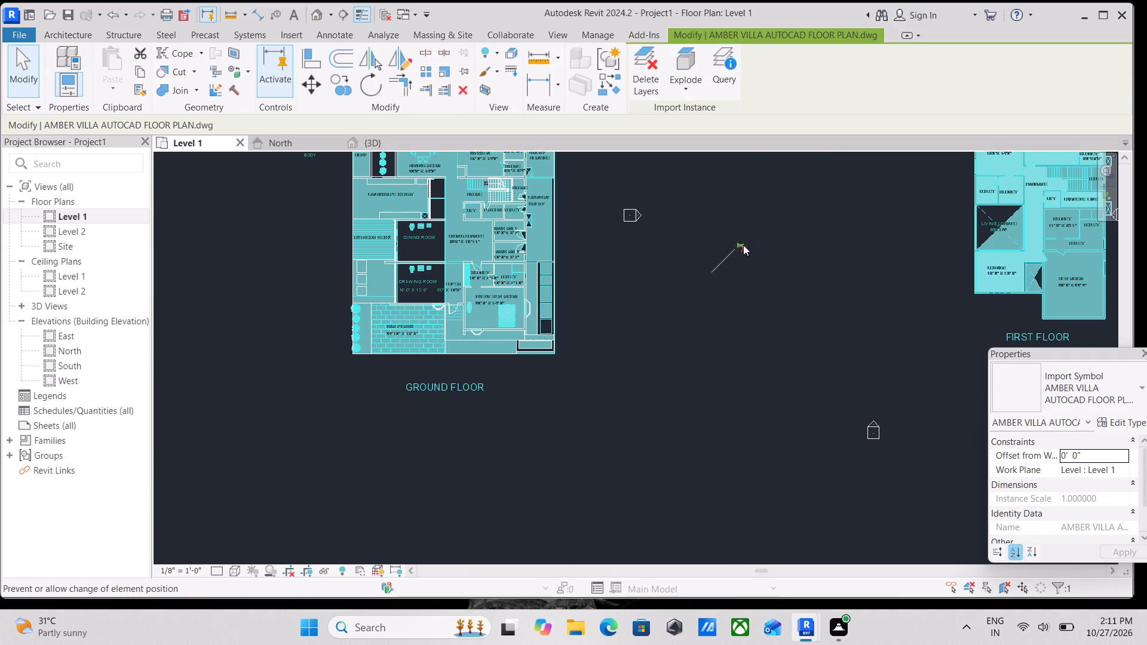
type("HH")
Examine the modelled Level 1 walls, doors and windows from the front rooms to the rear bay windows.
scroll(486, 274, "up", 3)
middle_click_drag(462, 234, 511, 293)
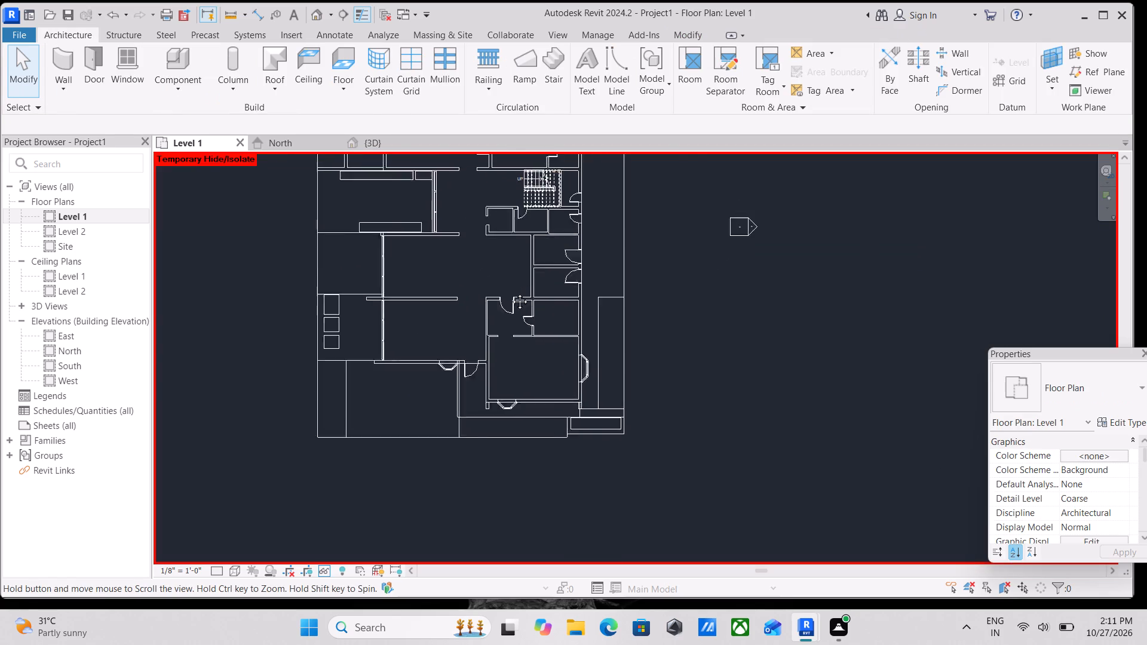
middle_click_drag(511, 293, 567, 336)
middle_click_drag(525, 235, 558, 301)
scroll(634, 226, "up", 2)
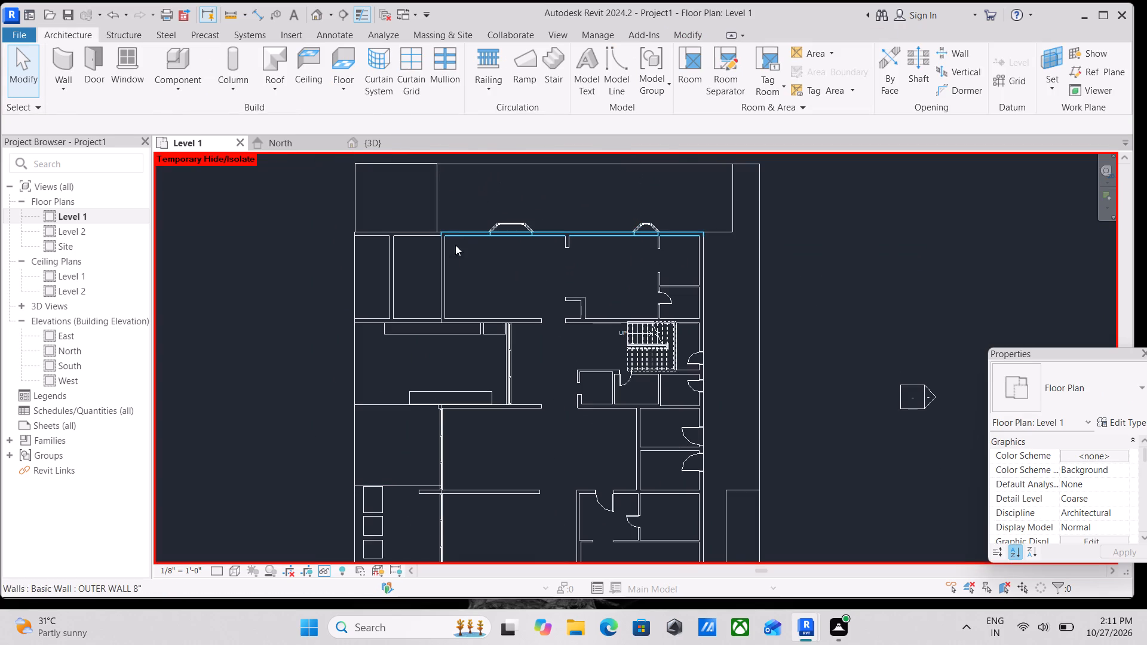
scroll(512, 248, "down", 1)
middle_click(512, 248)
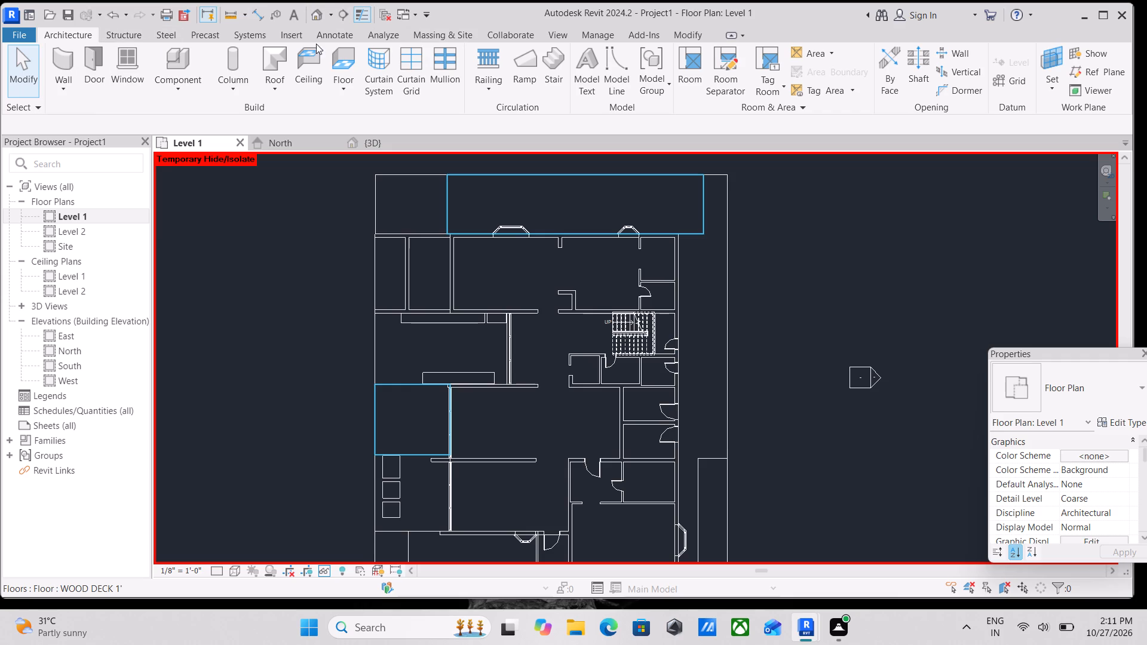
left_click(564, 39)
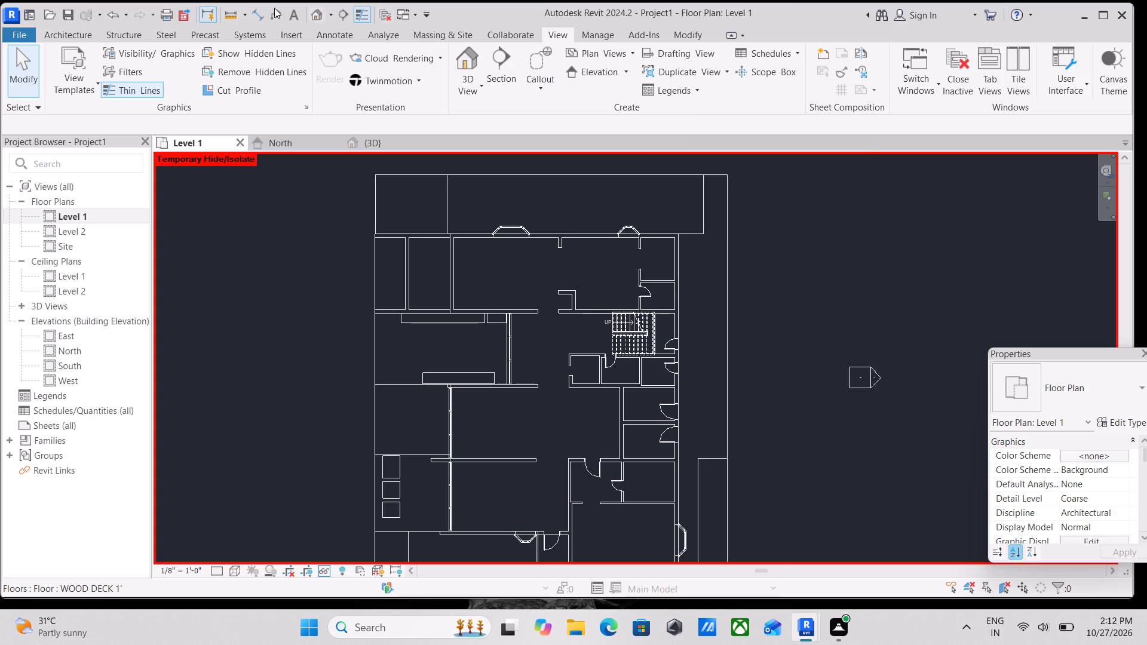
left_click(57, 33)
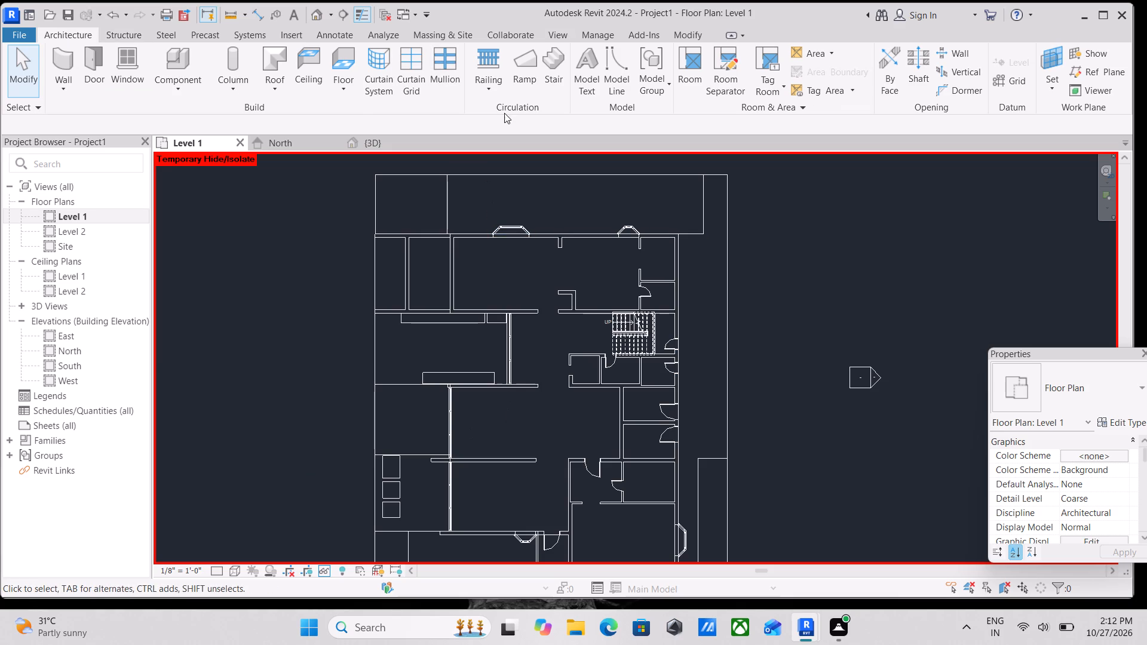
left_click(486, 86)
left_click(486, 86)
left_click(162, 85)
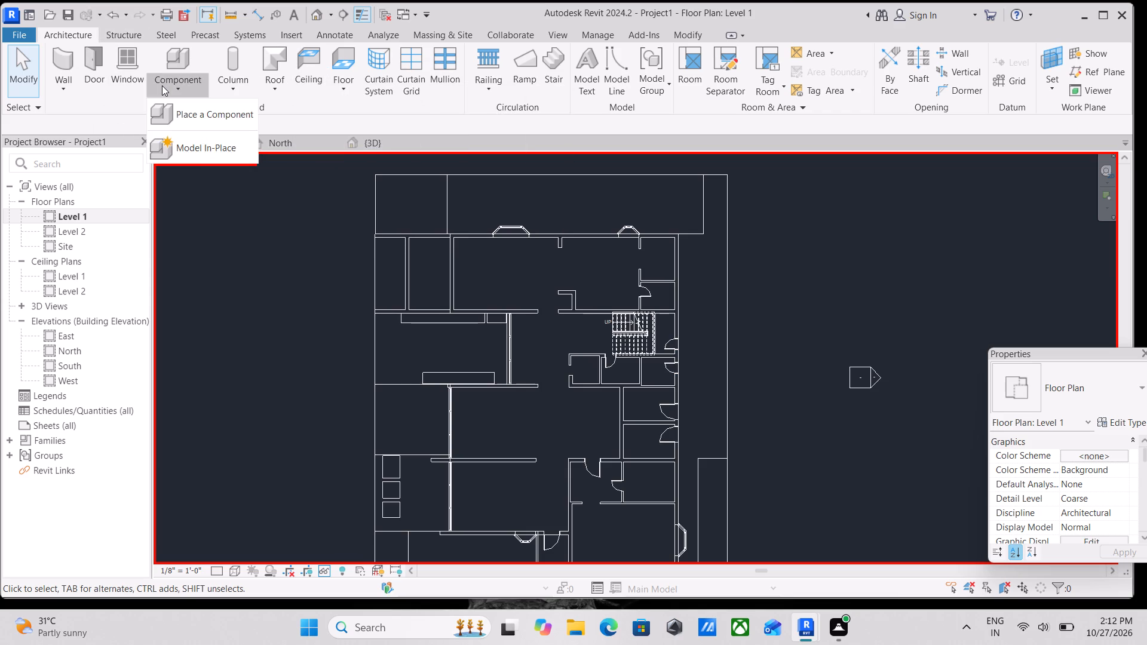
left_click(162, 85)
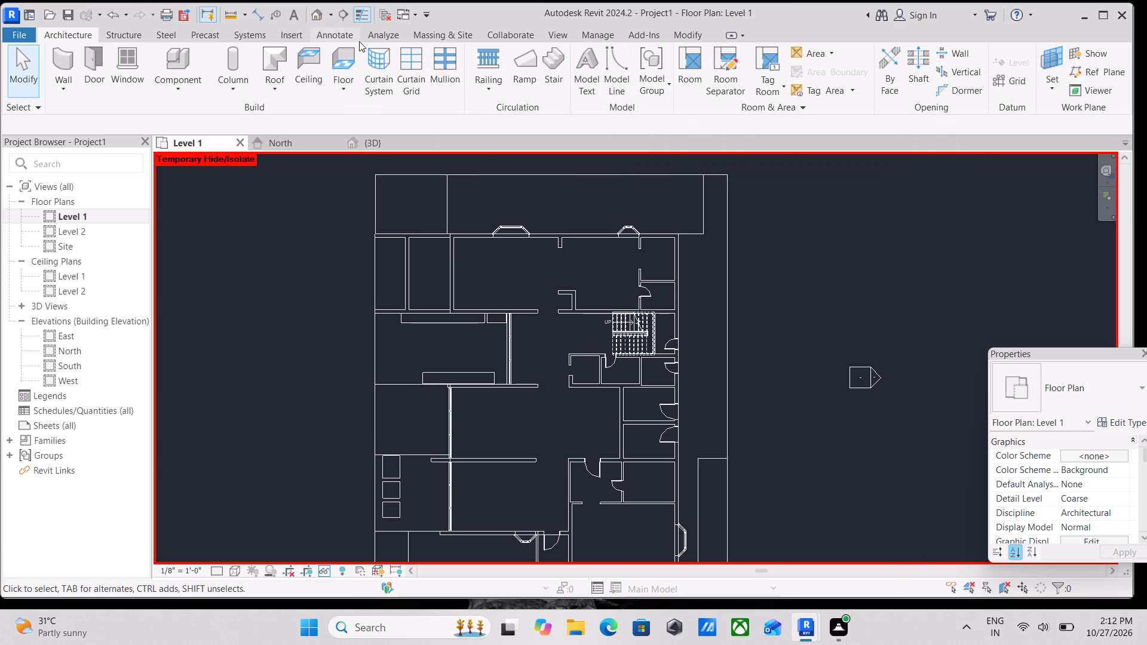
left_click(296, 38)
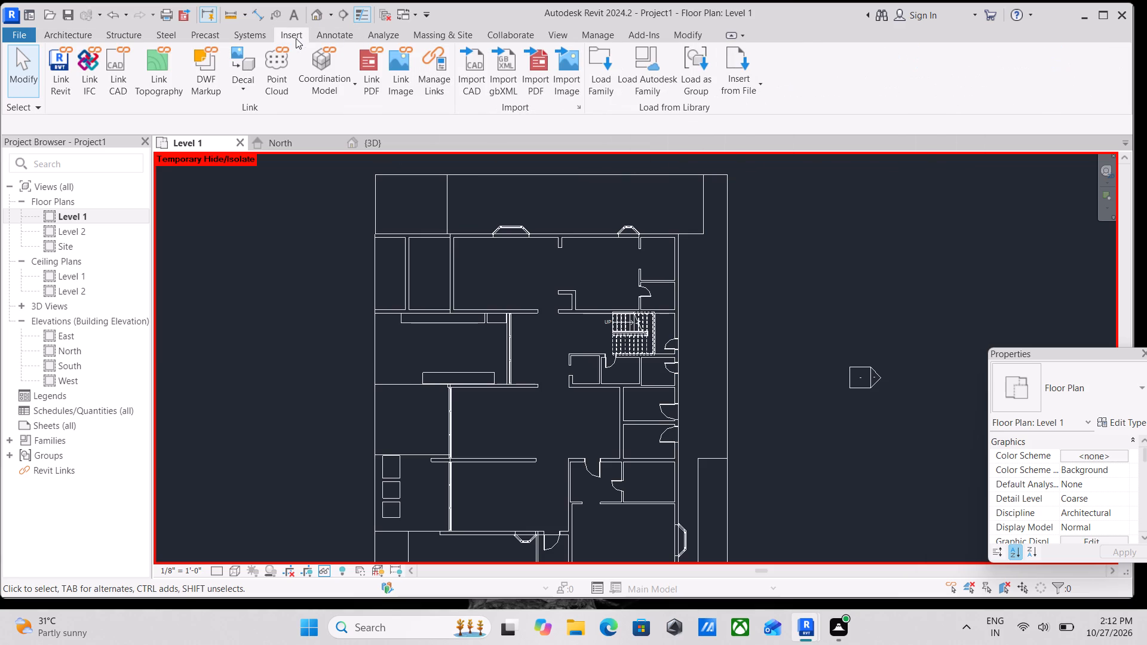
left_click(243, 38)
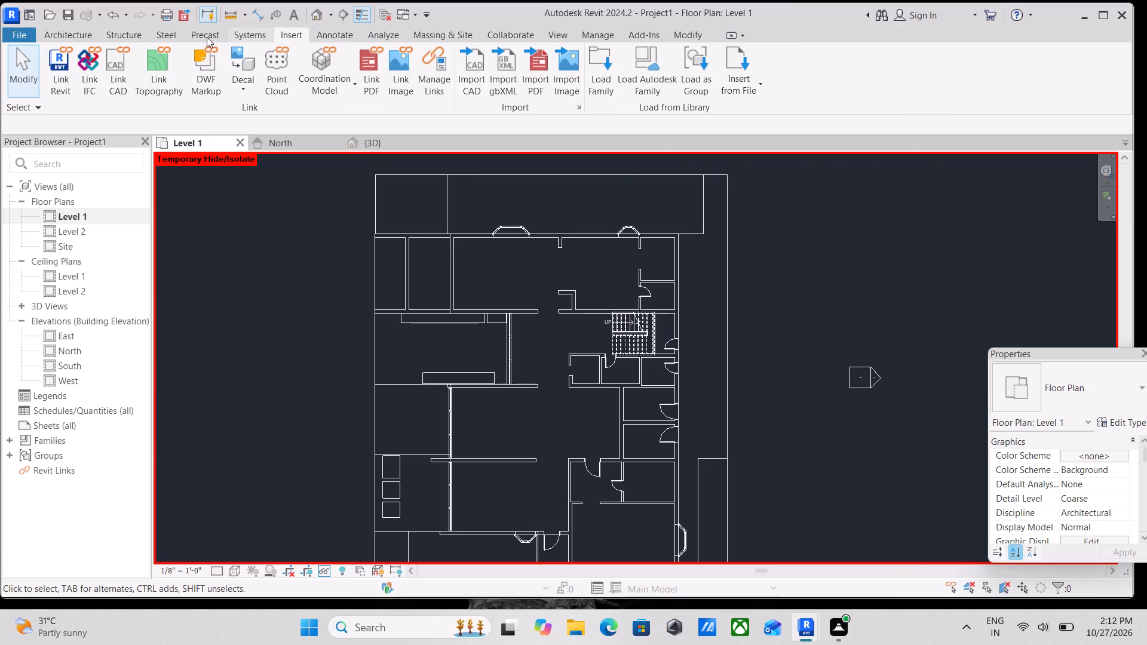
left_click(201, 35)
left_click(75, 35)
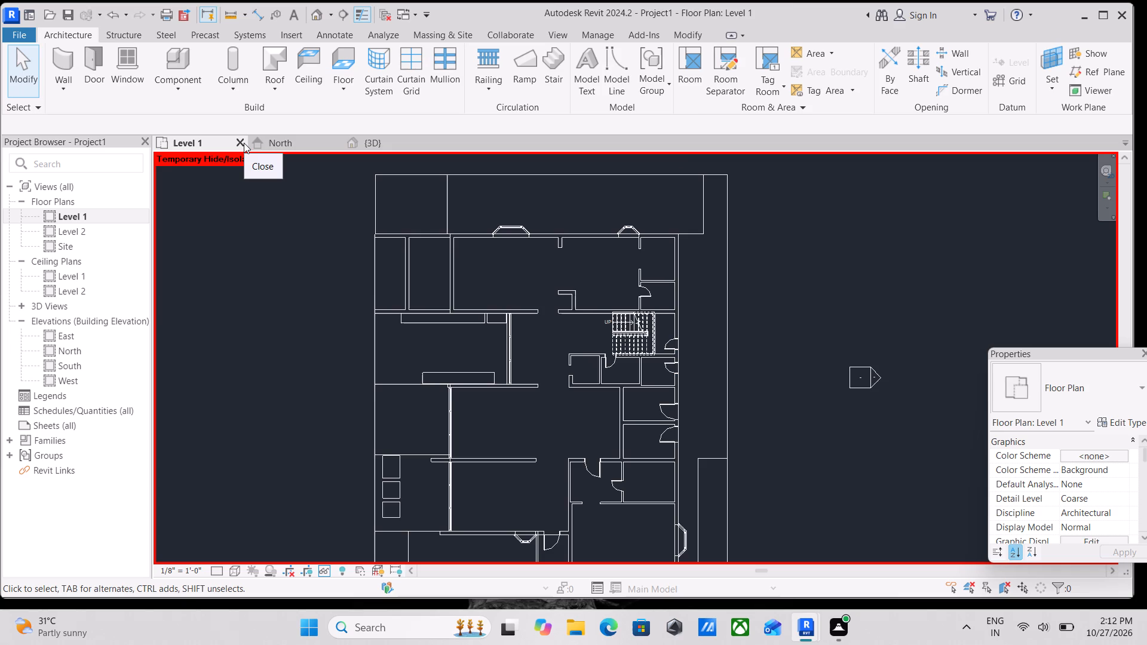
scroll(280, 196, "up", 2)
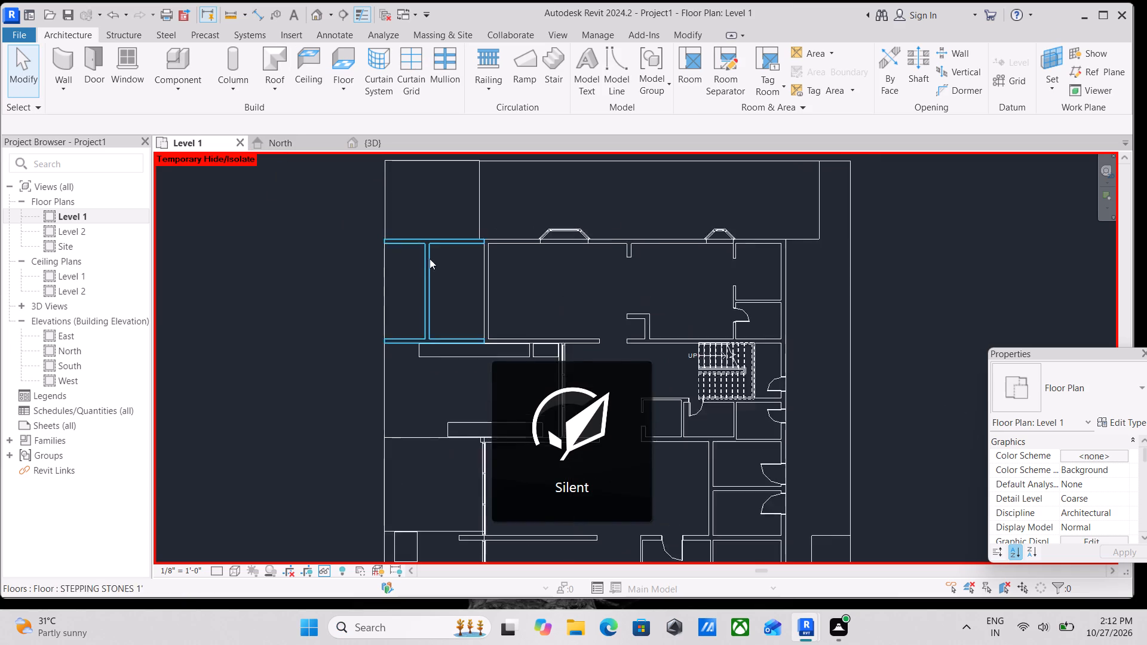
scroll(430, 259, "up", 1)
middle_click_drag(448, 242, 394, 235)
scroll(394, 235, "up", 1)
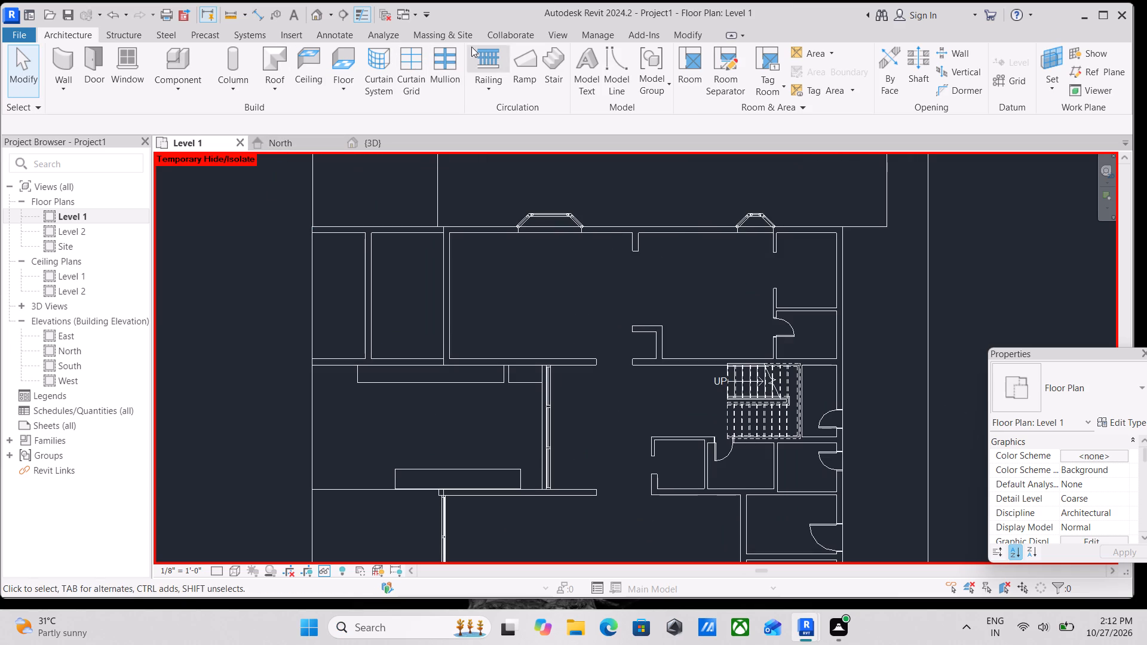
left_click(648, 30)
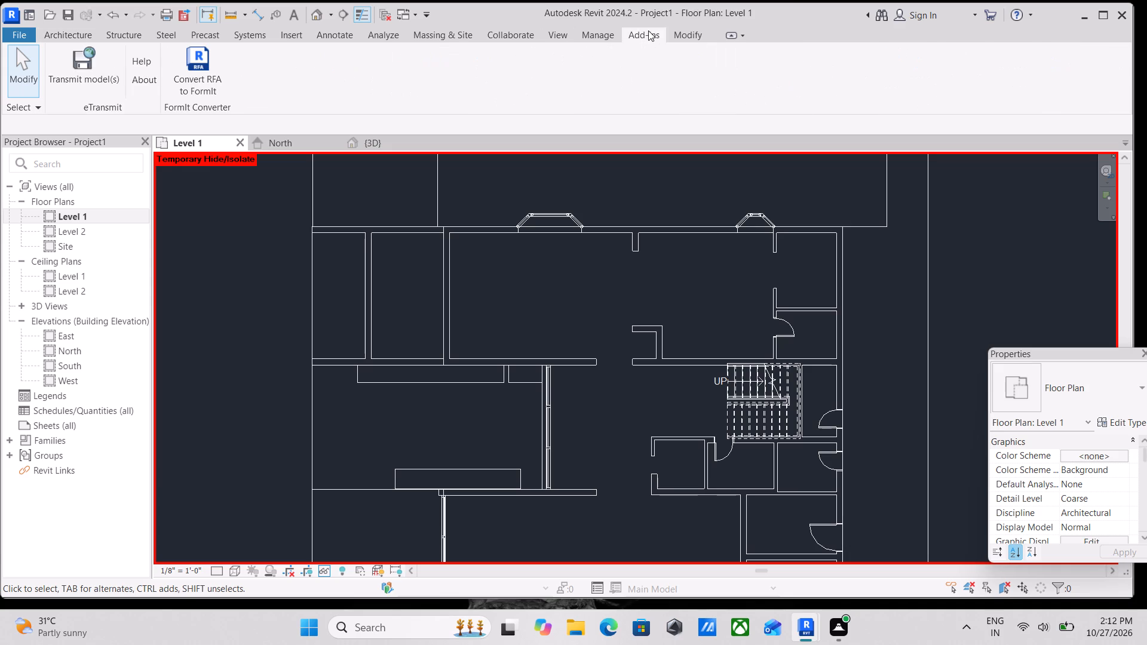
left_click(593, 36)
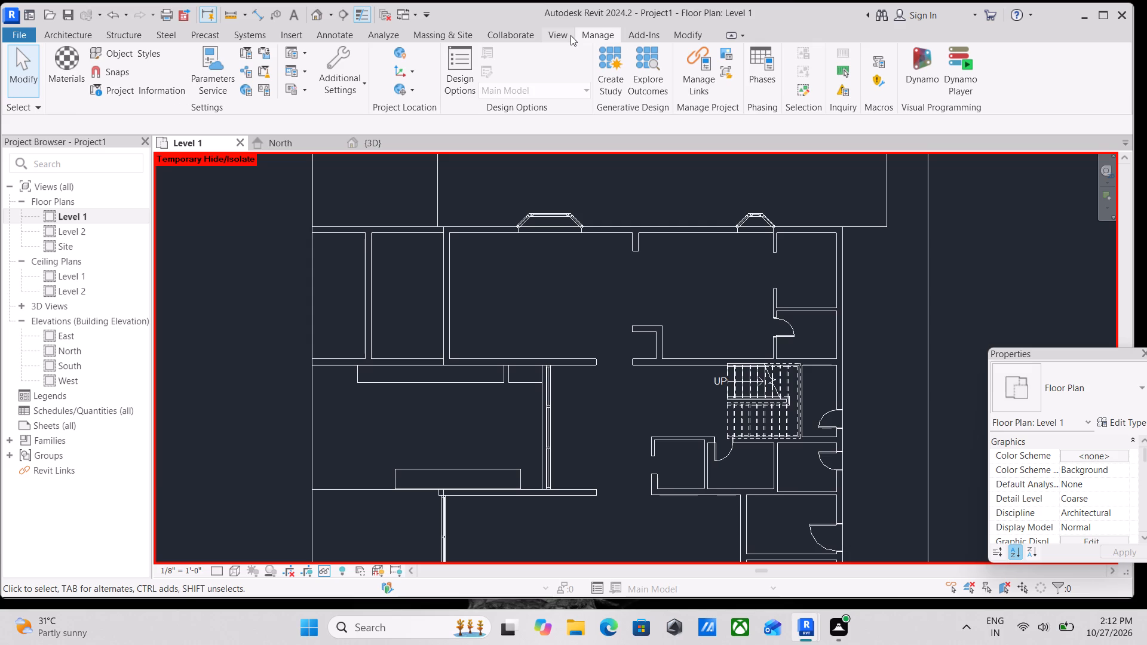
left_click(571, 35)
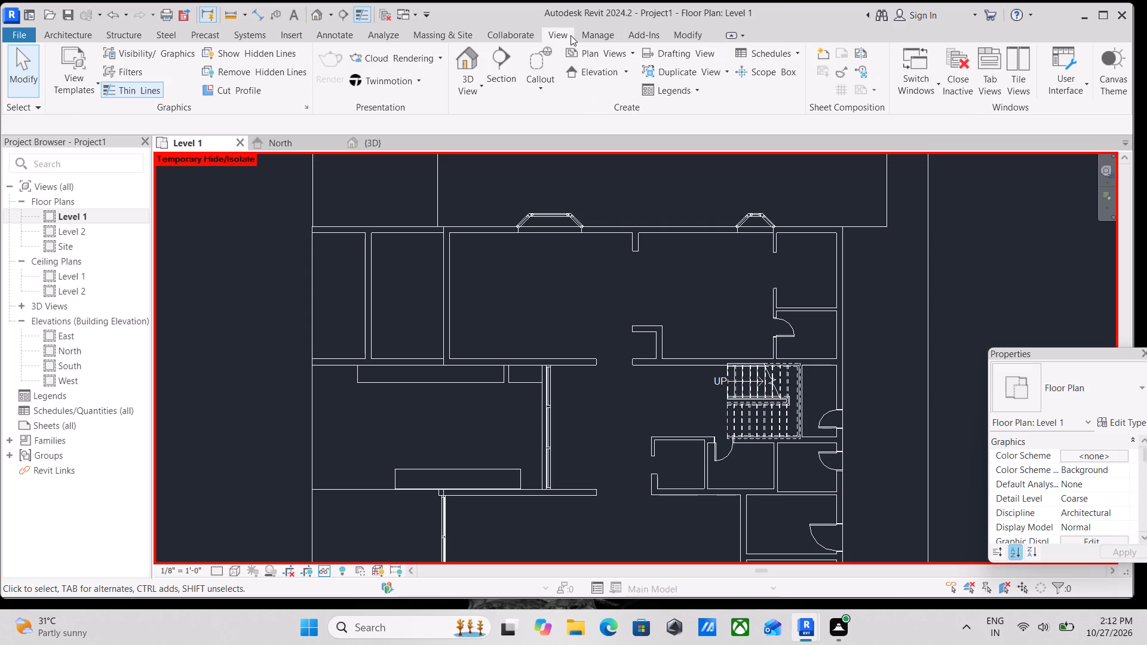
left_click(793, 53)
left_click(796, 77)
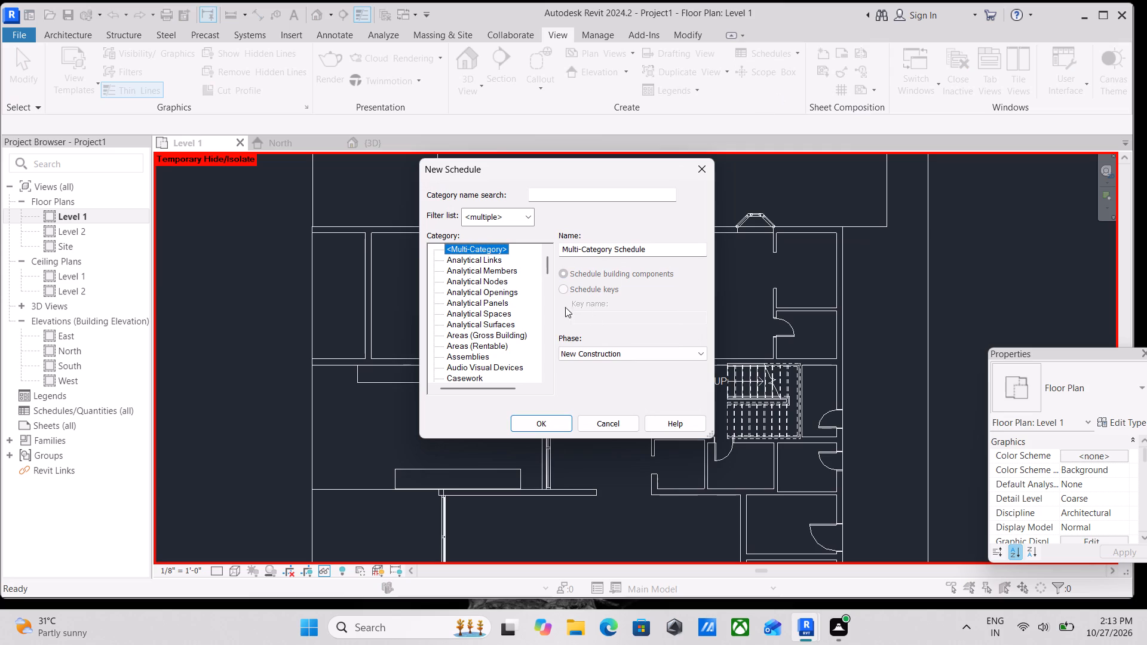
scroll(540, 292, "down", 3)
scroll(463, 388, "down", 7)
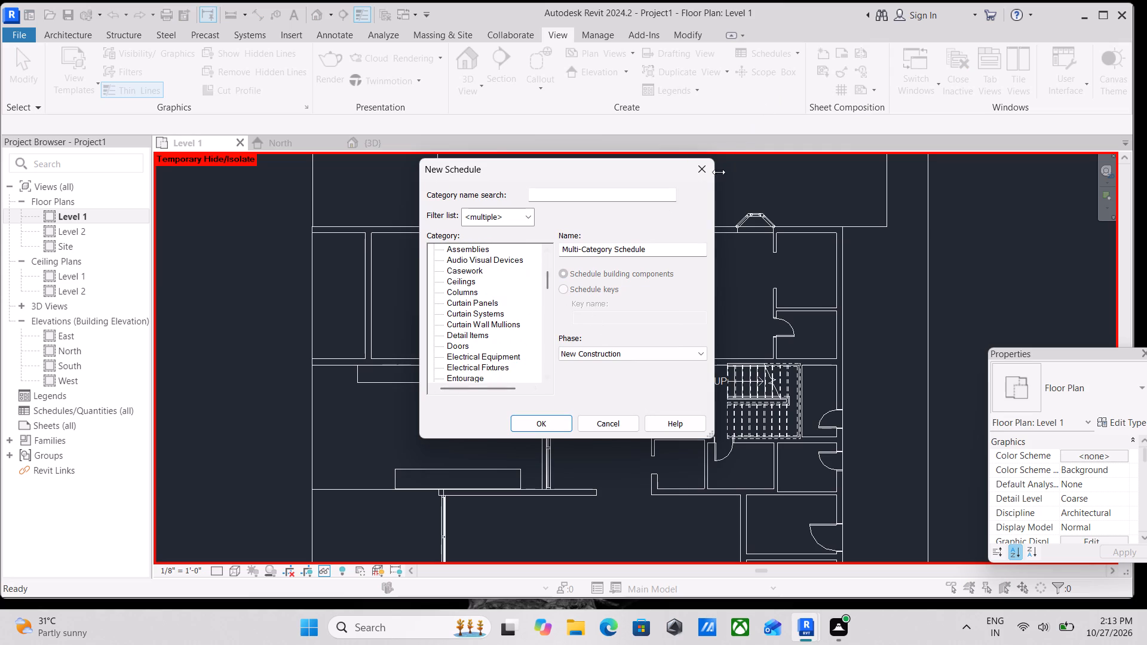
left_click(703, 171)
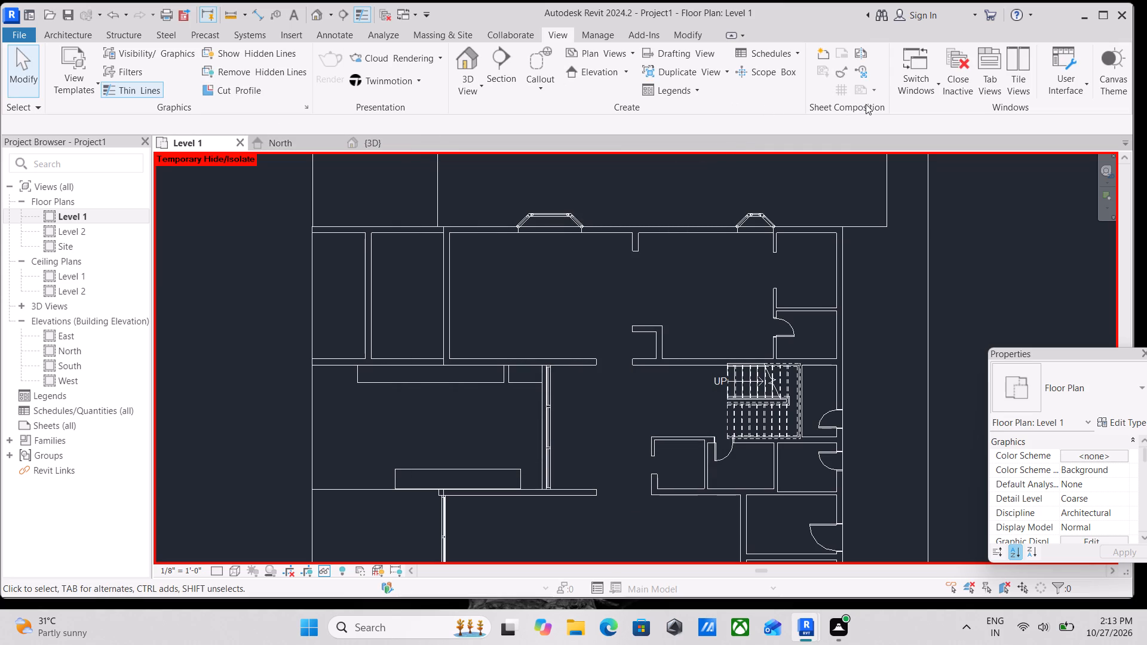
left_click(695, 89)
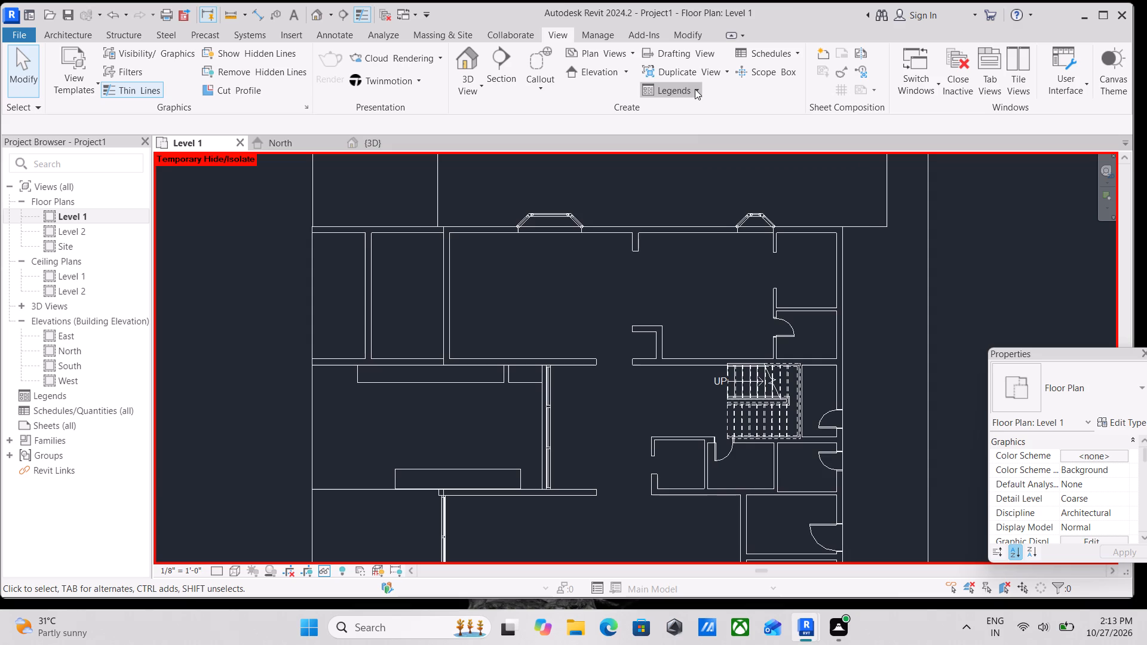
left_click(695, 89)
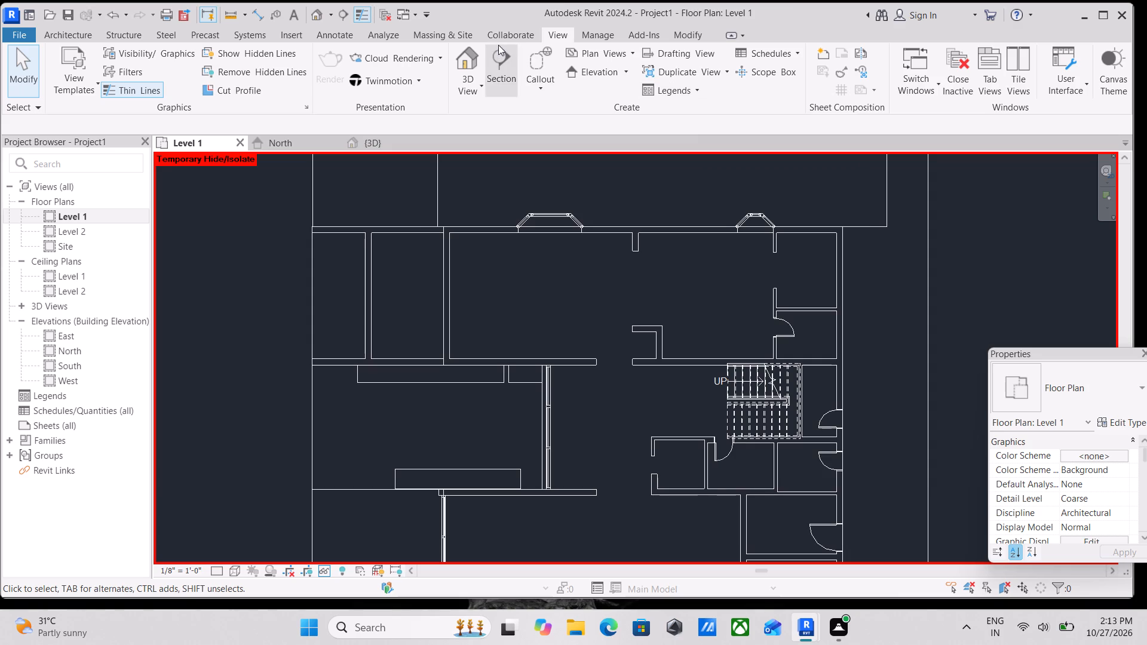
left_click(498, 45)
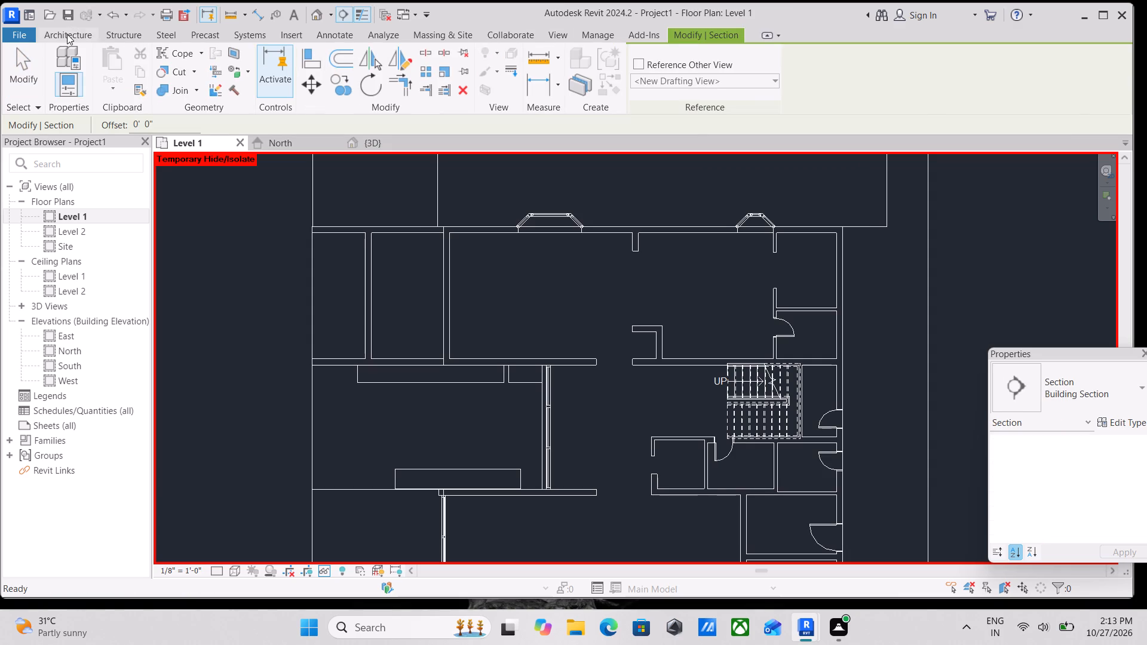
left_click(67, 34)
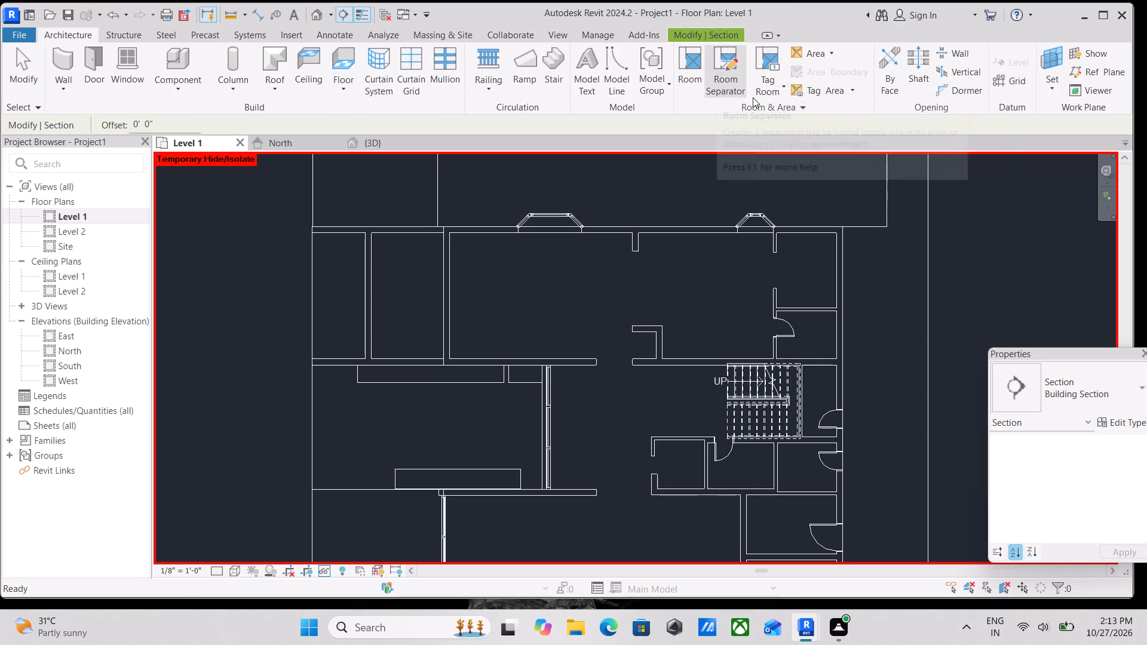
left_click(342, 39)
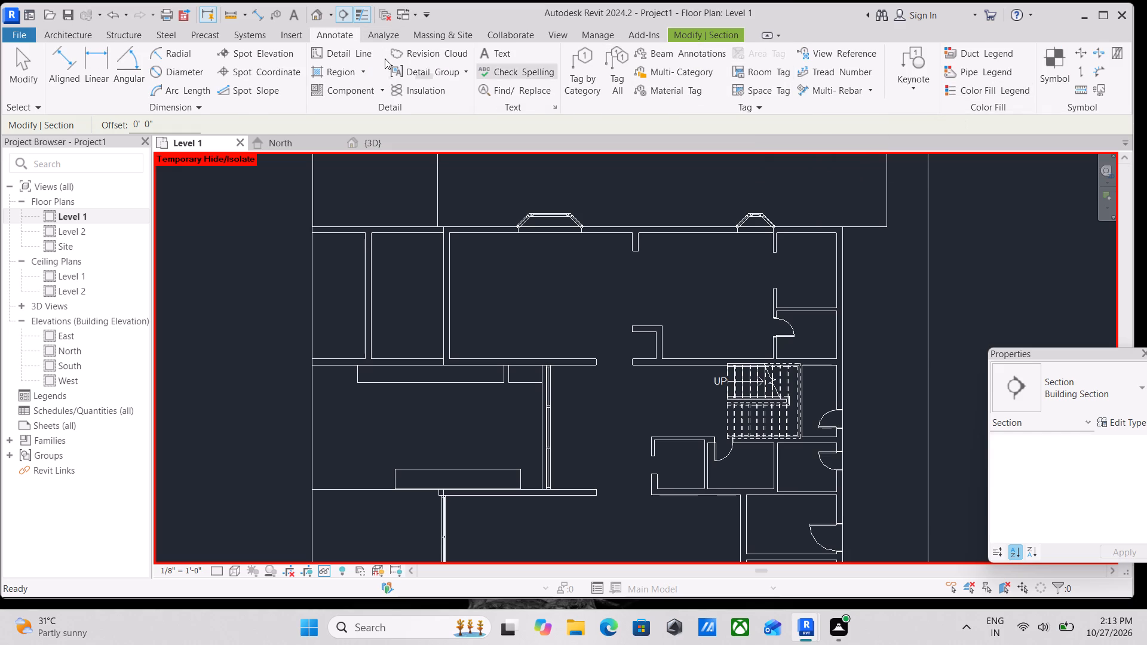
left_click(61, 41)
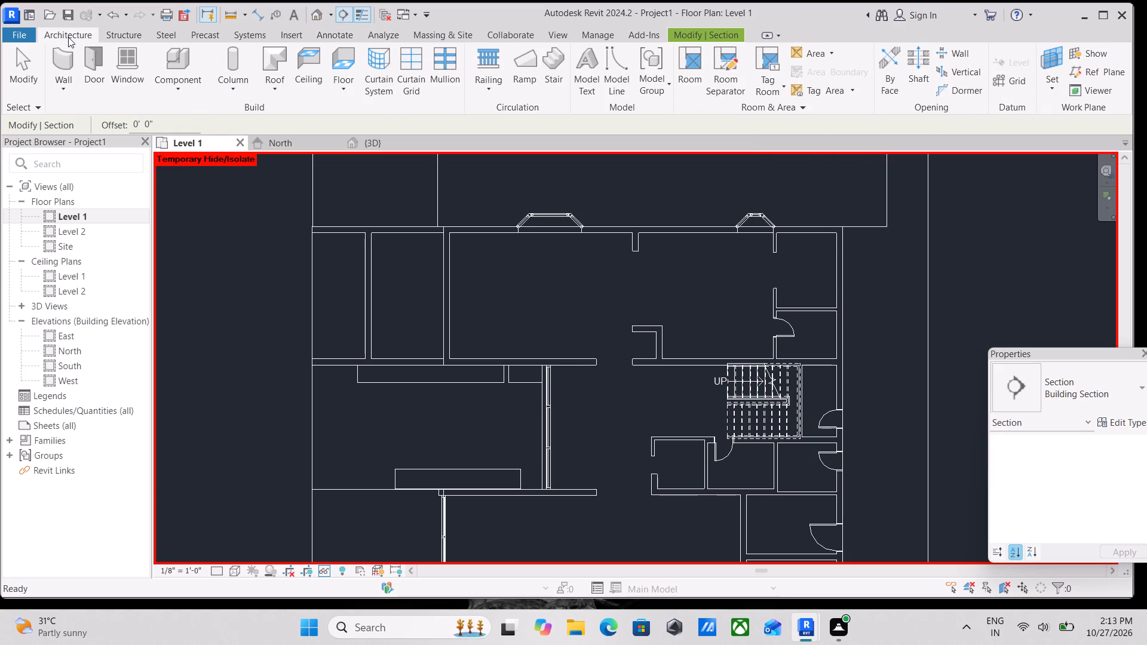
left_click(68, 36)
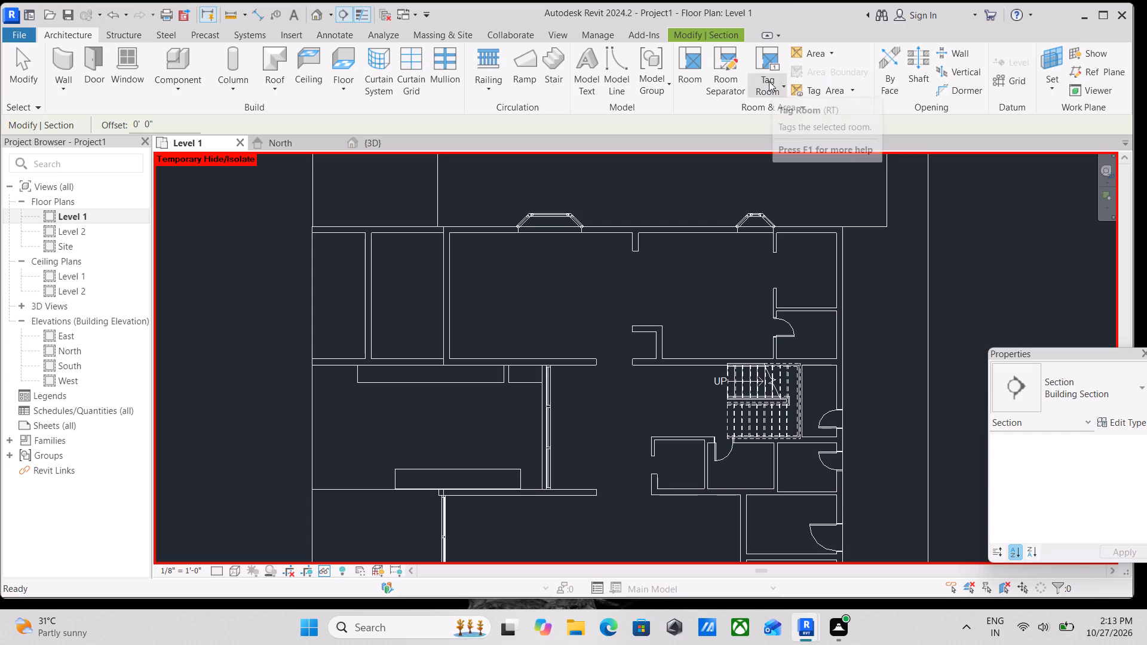
Automatically place tagged rooms in all closed and bounded areas of Level 1.
left_click(692, 80)
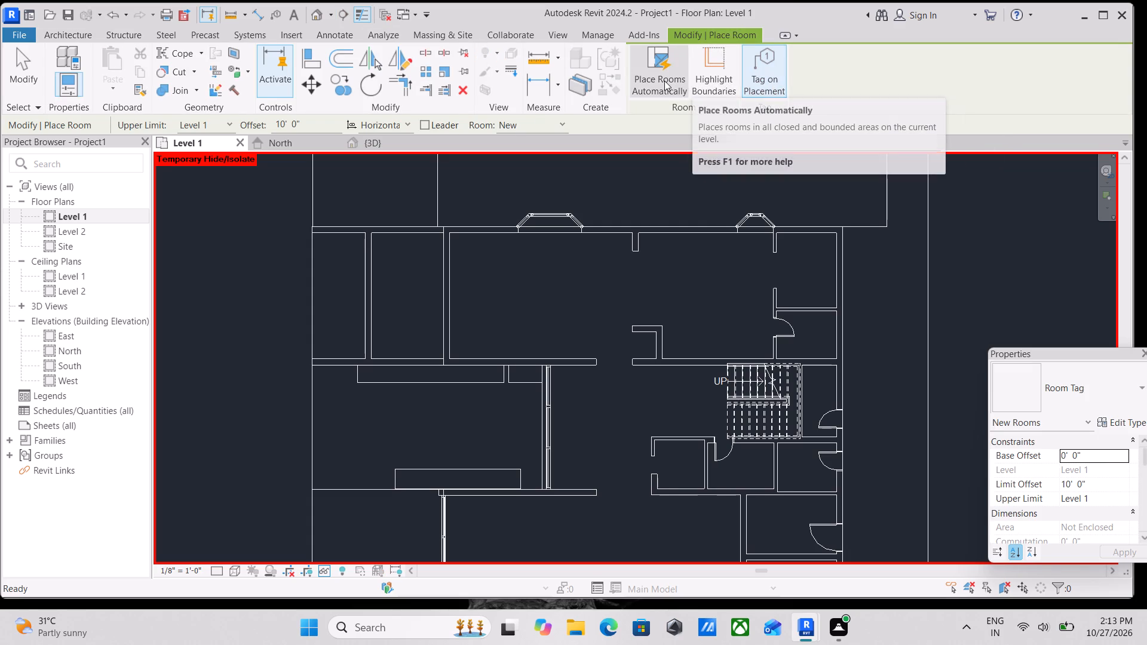
left_click(664, 81)
scroll(602, 221, "down", 1)
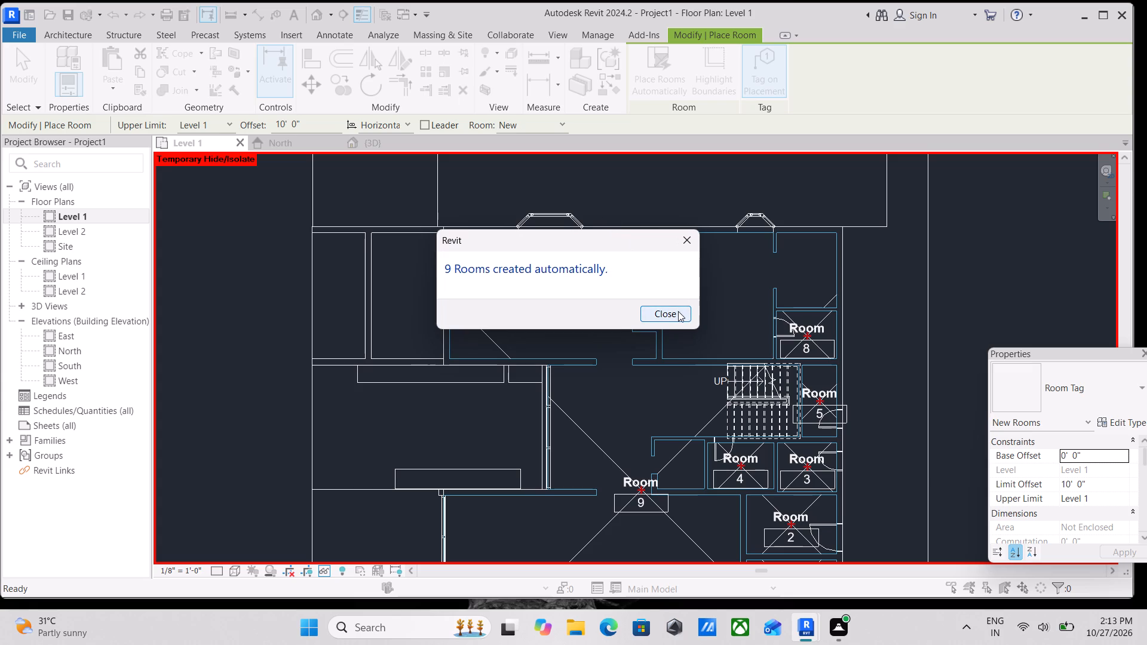
left_click(678, 311)
Examine the placed room tags across Level 1, selecting the Room 9 tag to inspect the boundary of the large open area.
scroll(678, 309, "down", 1)
middle_click_drag(671, 304, 638, 199)
scroll(647, 240, "down", 1)
middle_click_drag(628, 404, 630, 333)
scroll(541, 416, "up", 3)
middle_click_drag(627, 340, 608, 443)
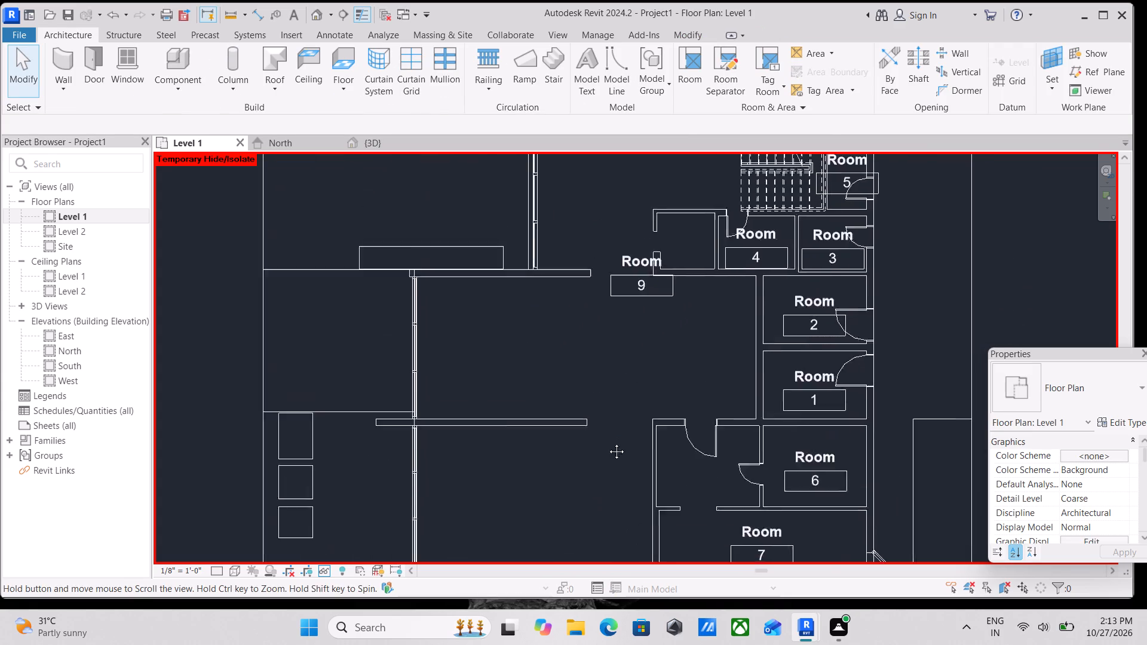
middle_click_drag(608, 443, 608, 446)
left_click(629, 322)
scroll(629, 322, "down", 3)
middle_click_drag(608, 357, 606, 386)
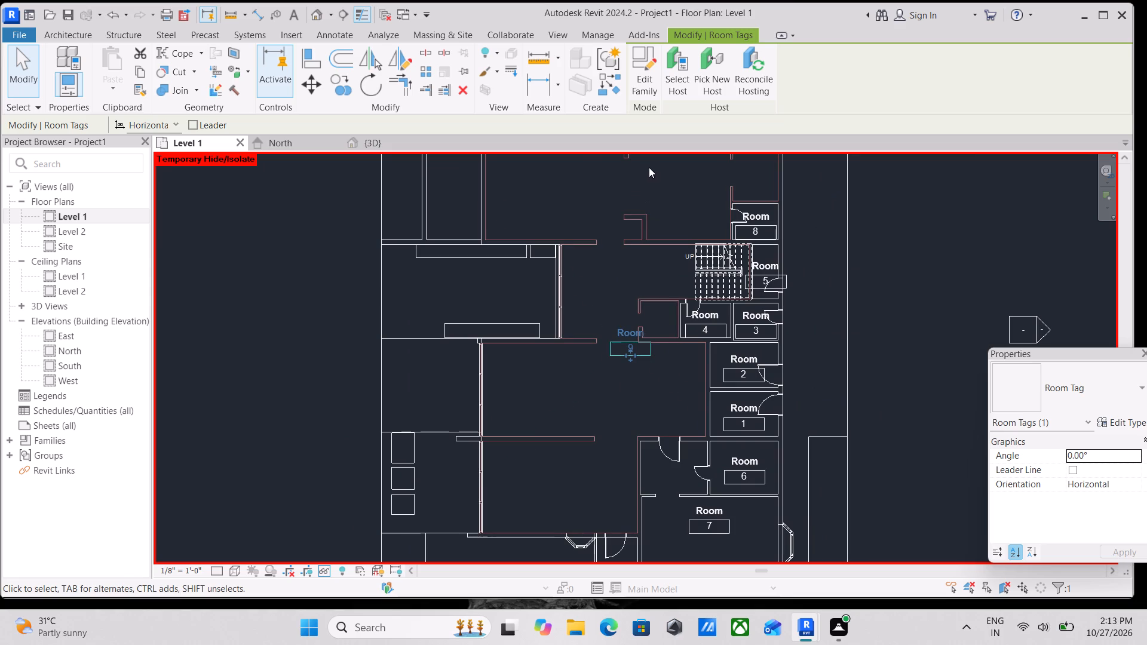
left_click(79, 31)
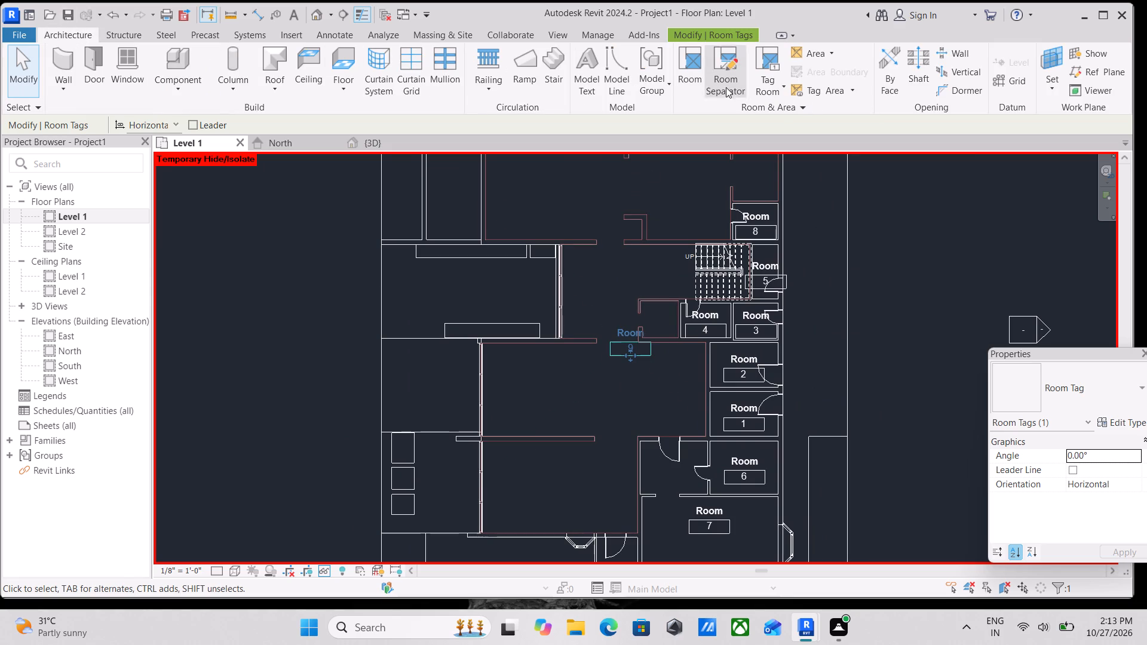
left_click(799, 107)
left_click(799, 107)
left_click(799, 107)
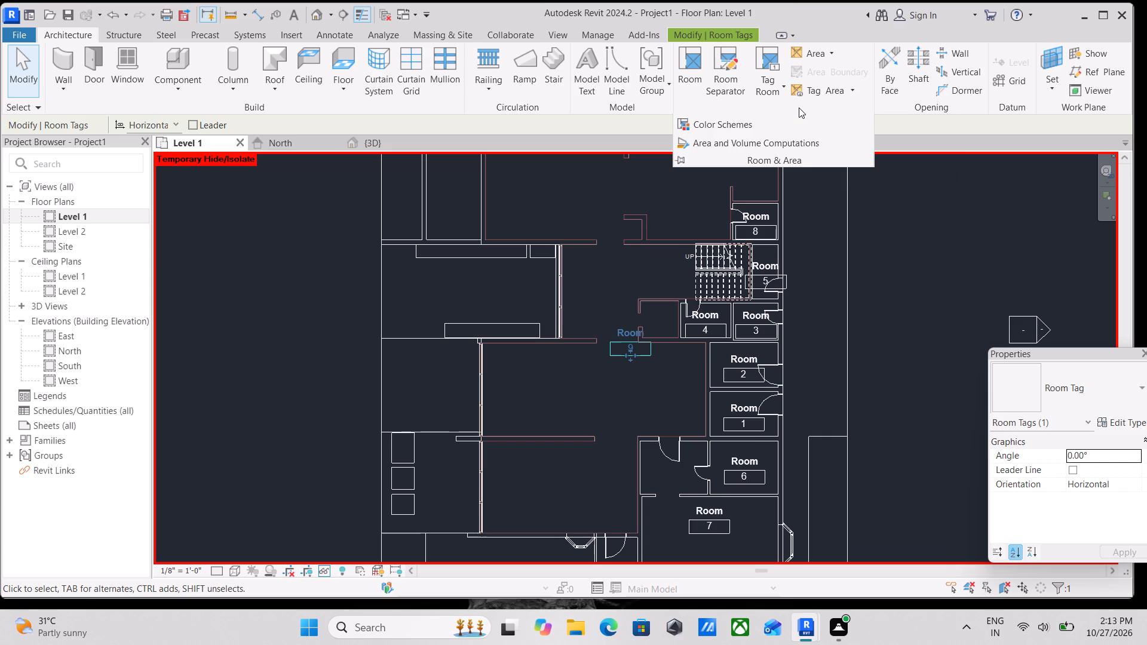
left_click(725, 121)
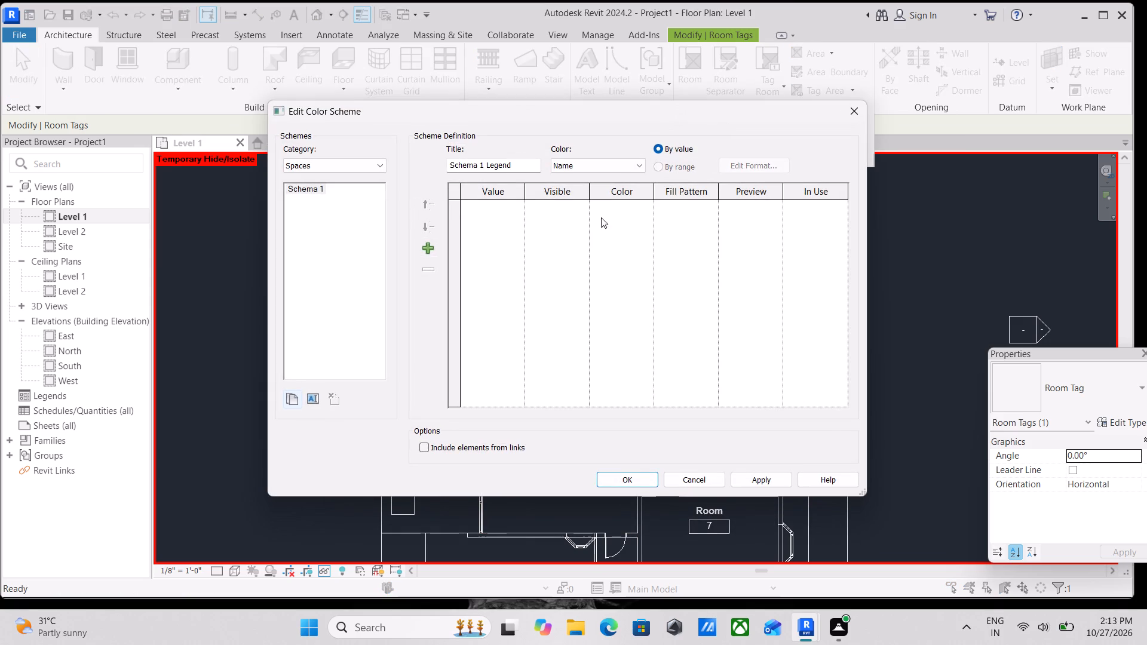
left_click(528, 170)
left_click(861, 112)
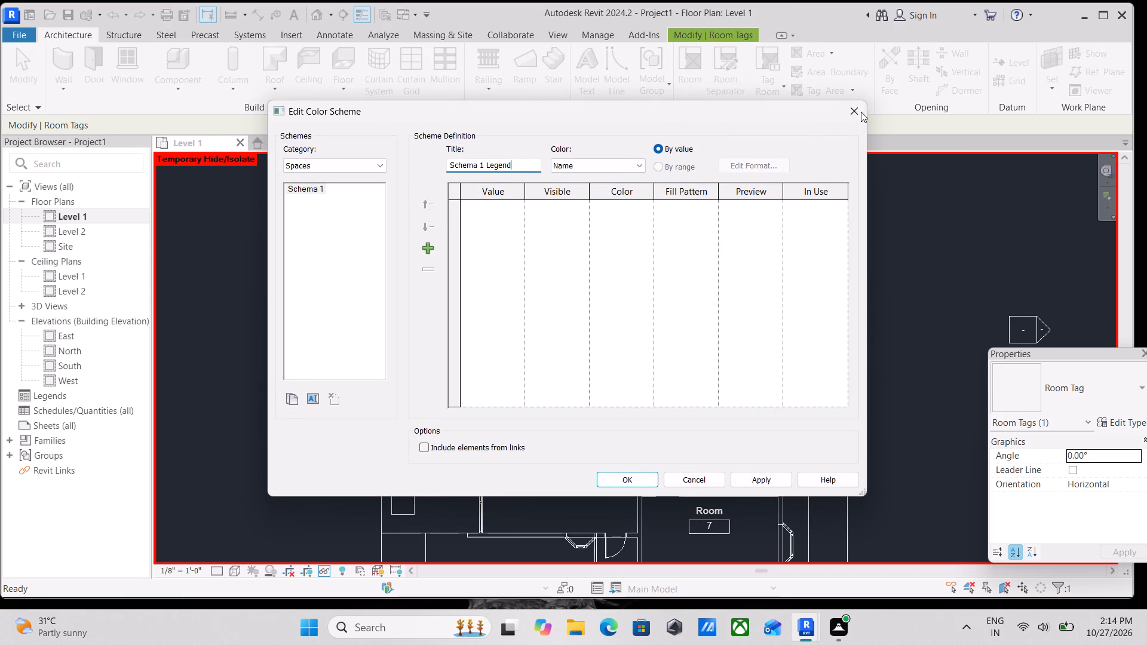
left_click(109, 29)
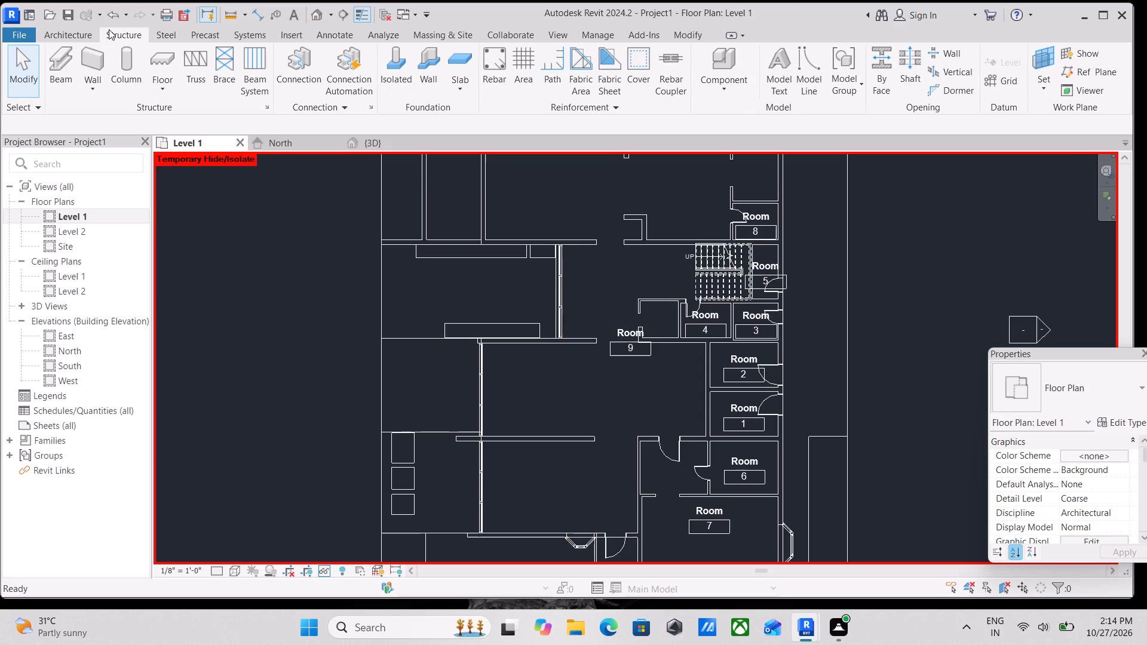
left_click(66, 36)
Select all room tags in the Level 1 plan and temporarily hide them.
scroll(422, 150, "down", 3)
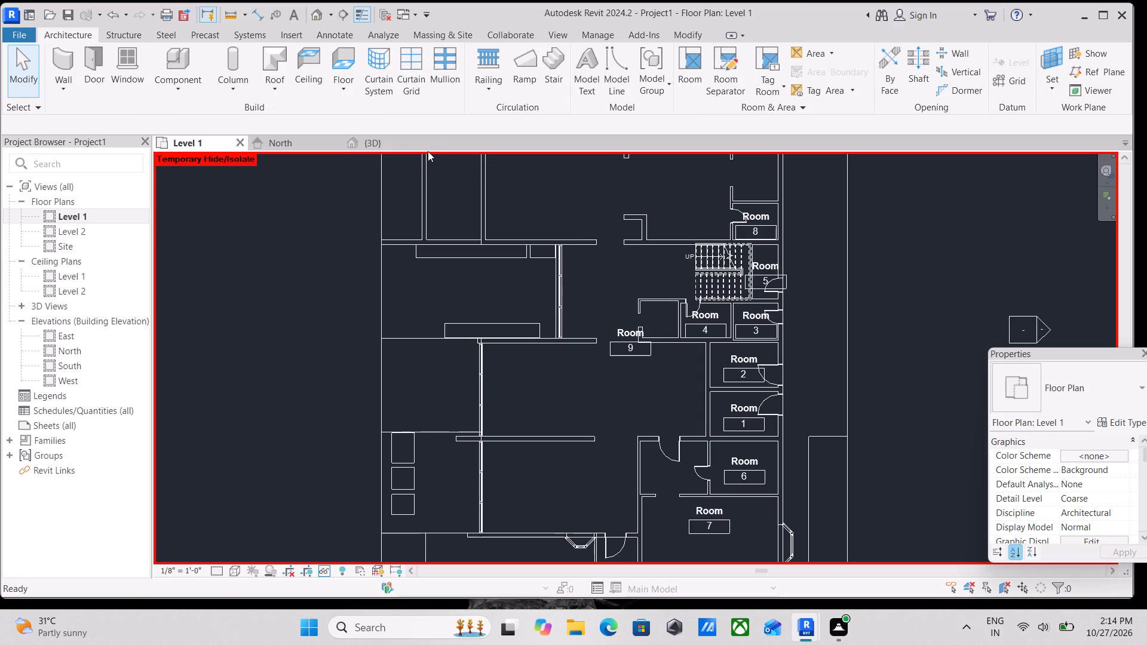
left_click(631, 328)
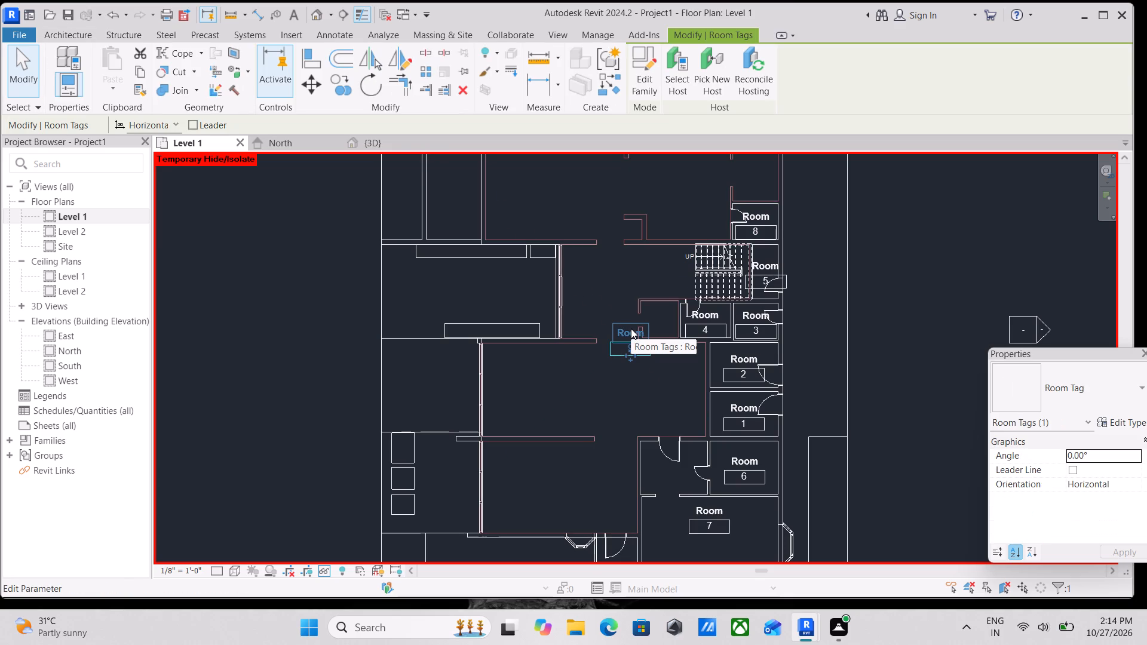
key("Escape")
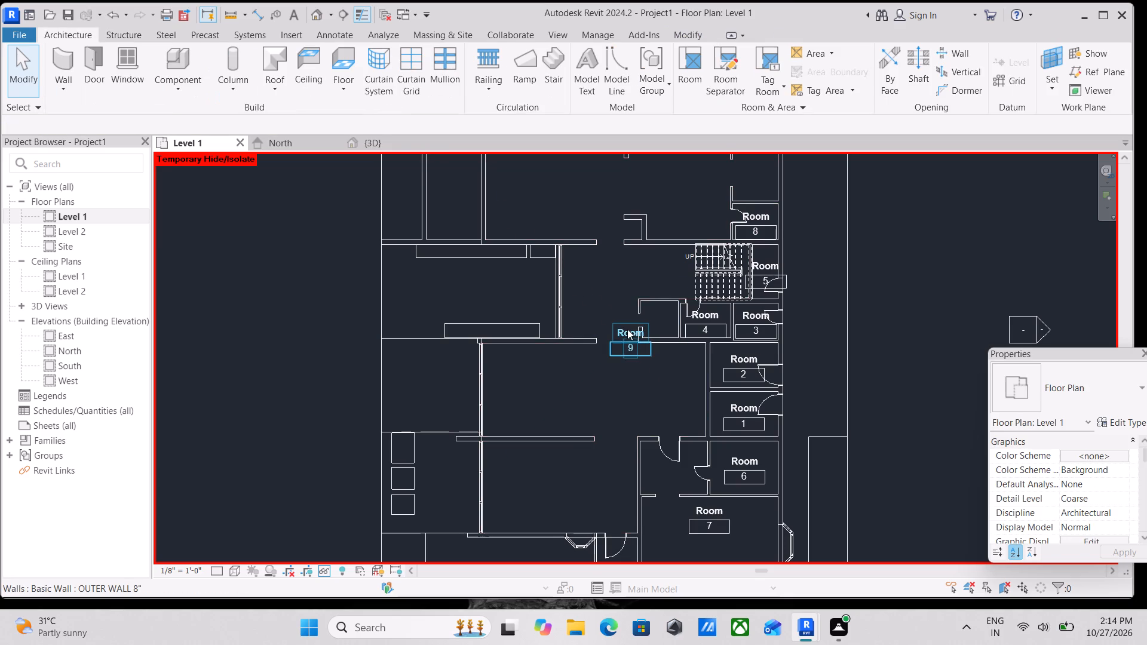
left_click(627, 333)
type("SA")
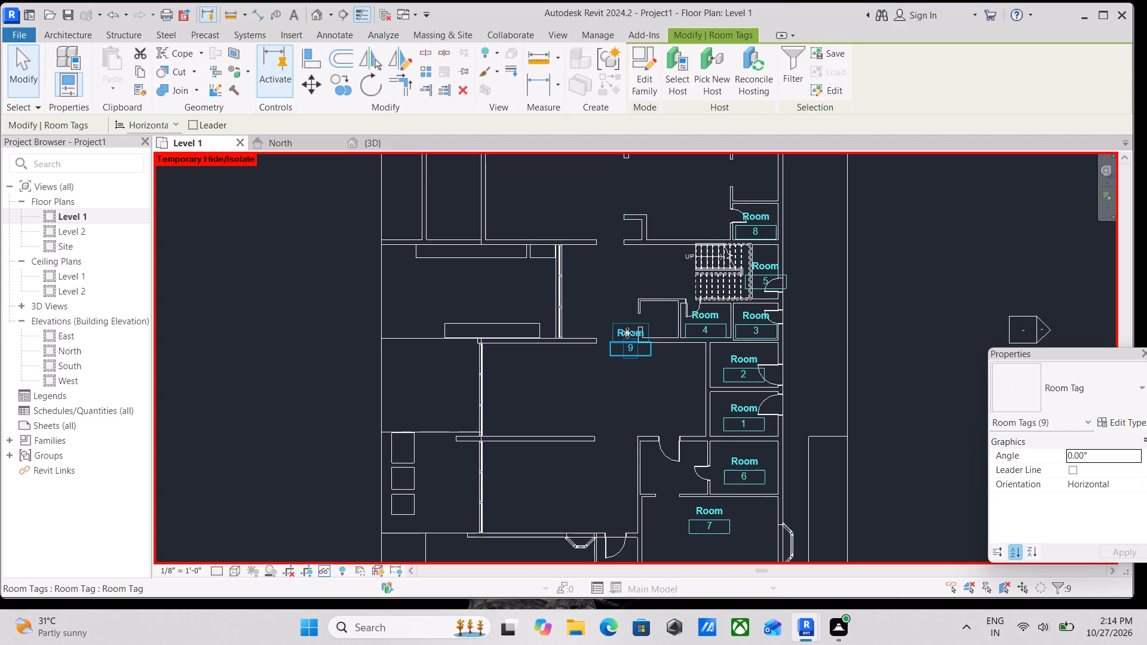
type("HH")
Examine the whole ground floor in the 3D view, first at an angle and from directly above.
scroll(627, 333, "down", 3)
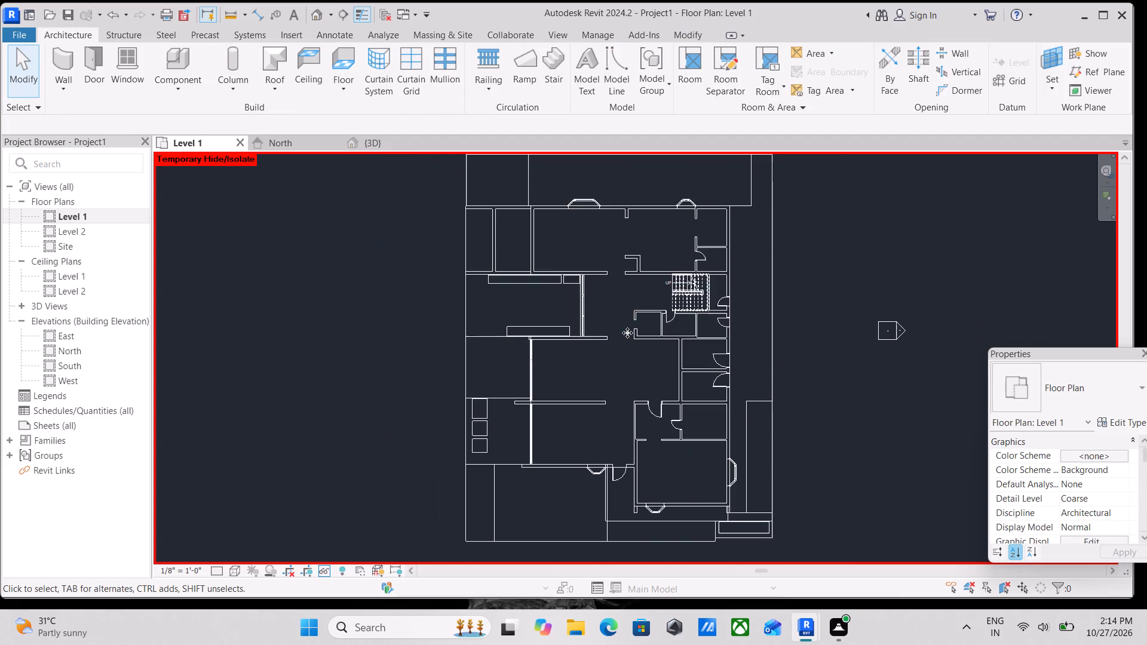
left_click(373, 141)
scroll(563, 273, "down", 1)
middle_click_drag(563, 273, 510, 325)
middle_click_drag(588, 286, 576, 341)
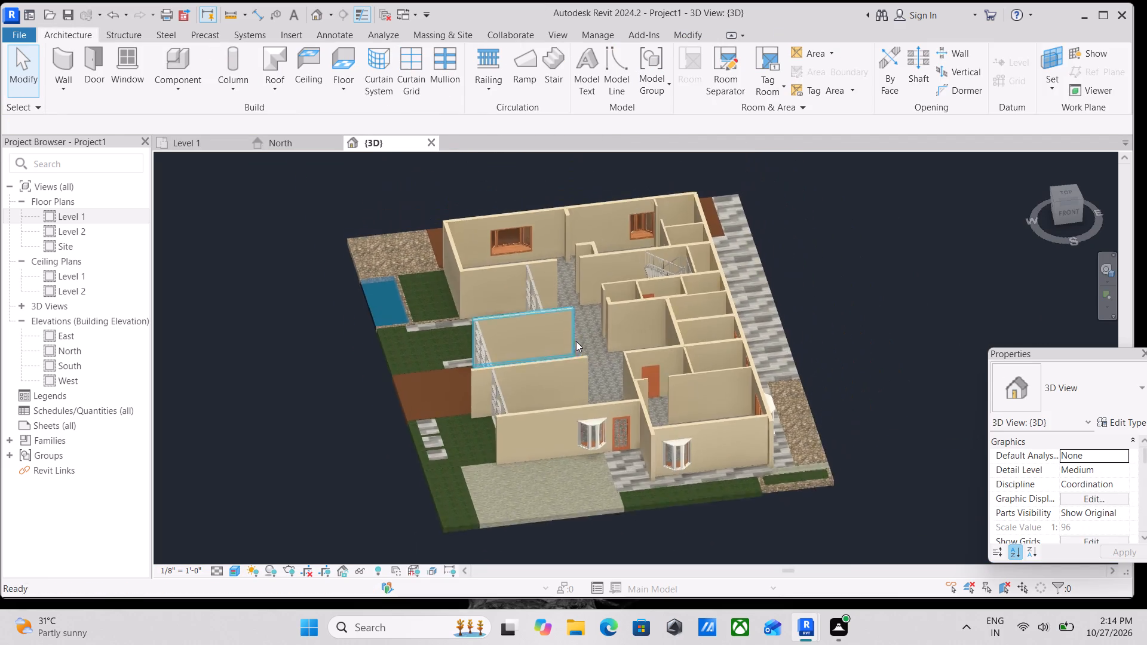
middle_click_drag(581, 330, 581, 366)
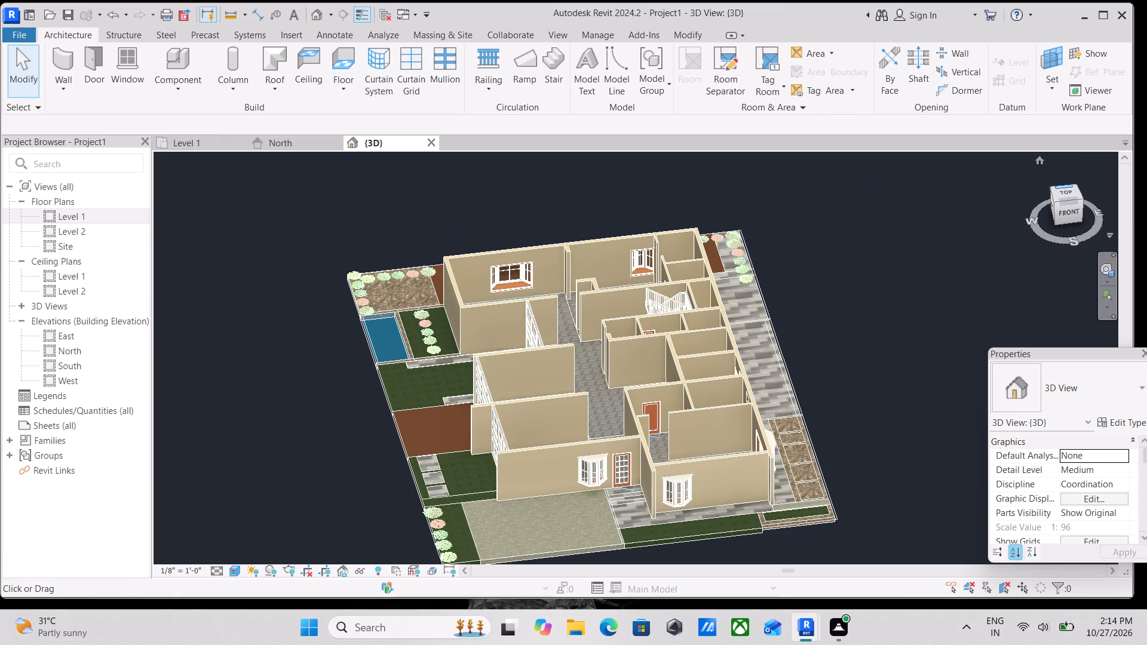
left_click(1066, 191)
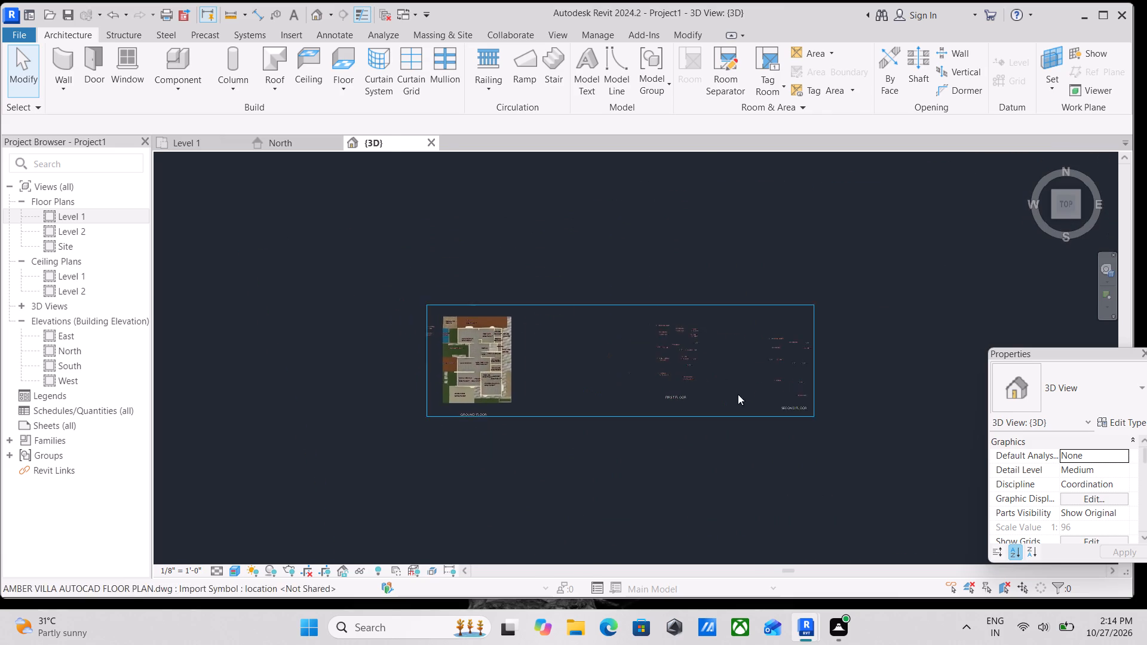
scroll(725, 395, "up", 3)
scroll(467, 428, "up", 2)
middle_click_drag(428, 422, 624, 437)
scroll(525, 373, "up", 4)
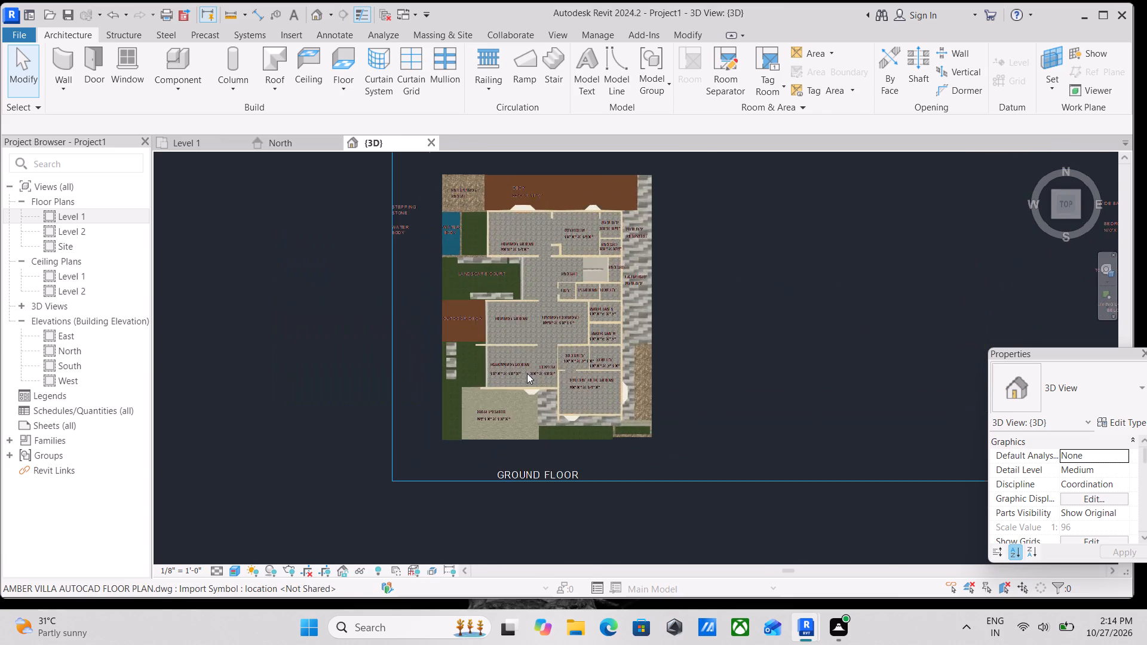
scroll(527, 373, "up", 4)
scroll(606, 343, "down", 1)
middle_click_drag(606, 343, 606, 378)
scroll(606, 377, "down", 2)
middle_click_drag(612, 330, 608, 363)
scroll(609, 321, "down", 2)
middle_click_drag(609, 321, 613, 347)
scroll(614, 331, "up", 2)
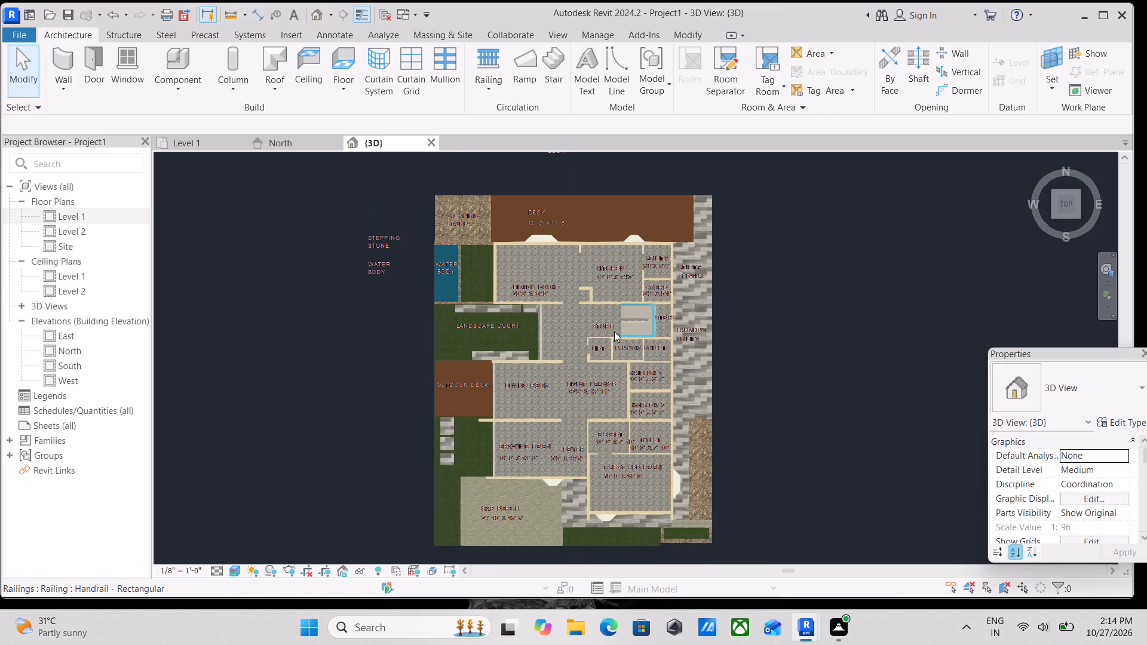
Examine the stair, lift, P.Room, toilet and Maid Rm 1 area from above against the imported plan's labels.
scroll(614, 331, "up", 6)
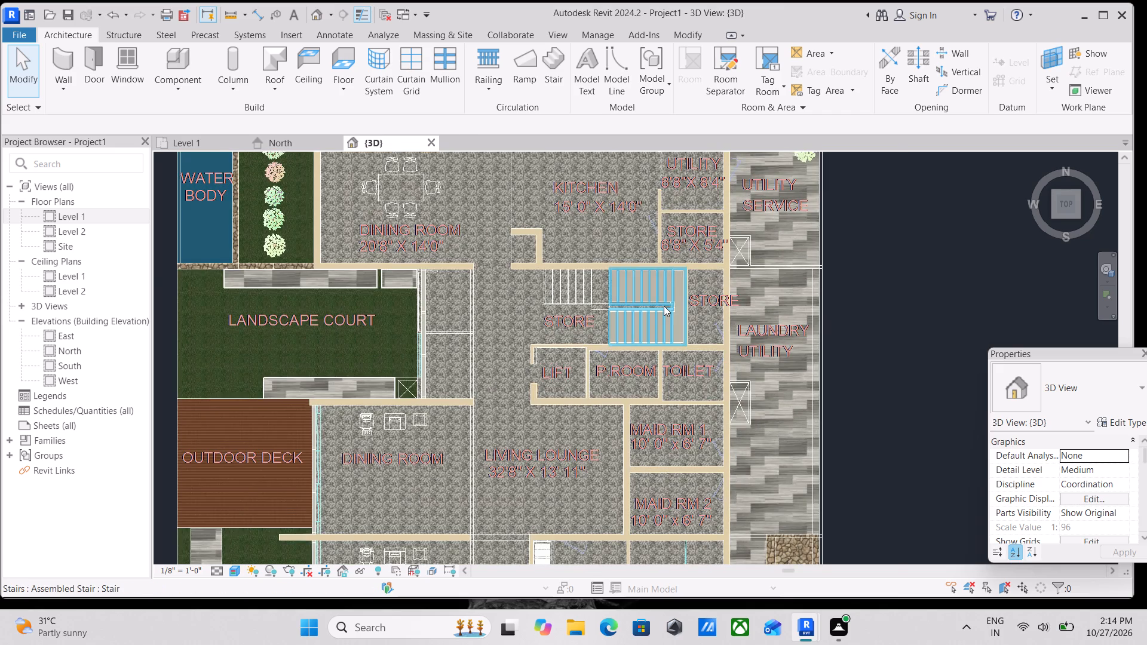
scroll(664, 306, "up", 3)
scroll(619, 377, "up", 2)
middle_click_drag(542, 394, 538, 344)
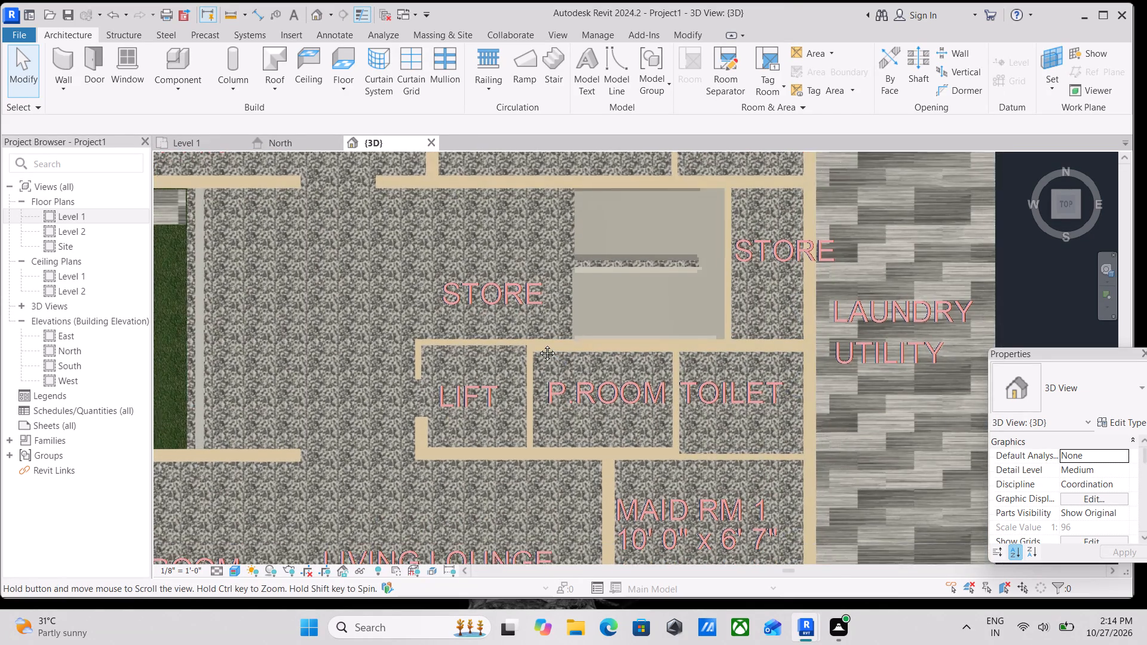
middle_click_drag(538, 344, 538, 335)
scroll(571, 403, "up", 4)
middle_click_drag(528, 310, 529, 334)
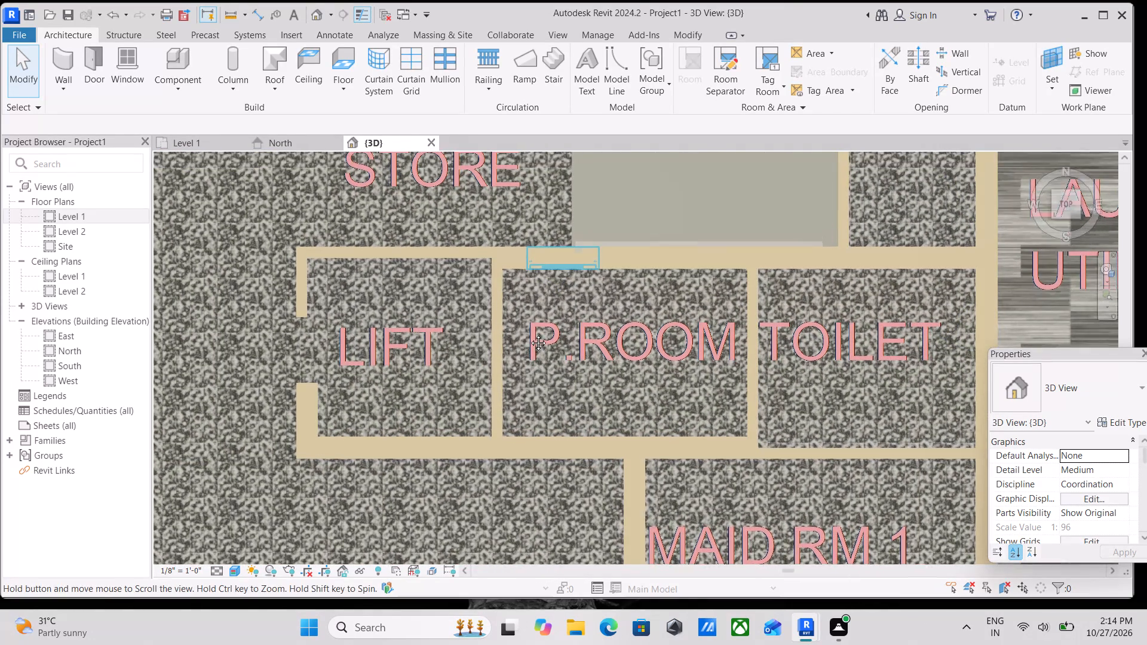
middle_click_drag(529, 334, 529, 354)
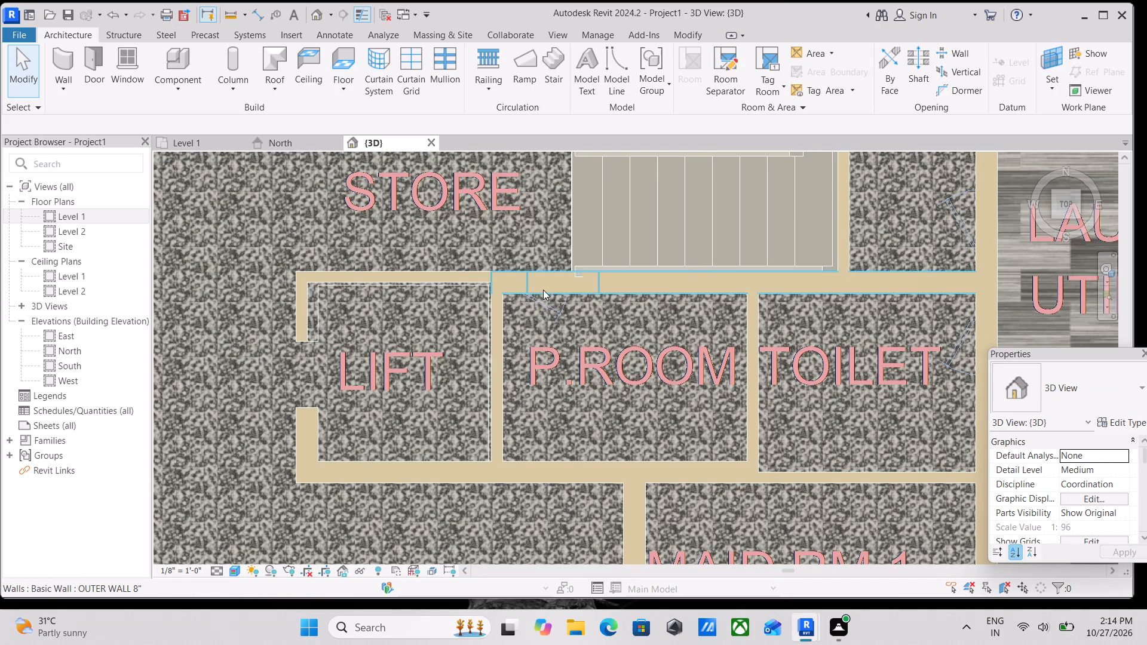
scroll(616, 305, "down", 1)
middle_click_drag(680, 334, 615, 308)
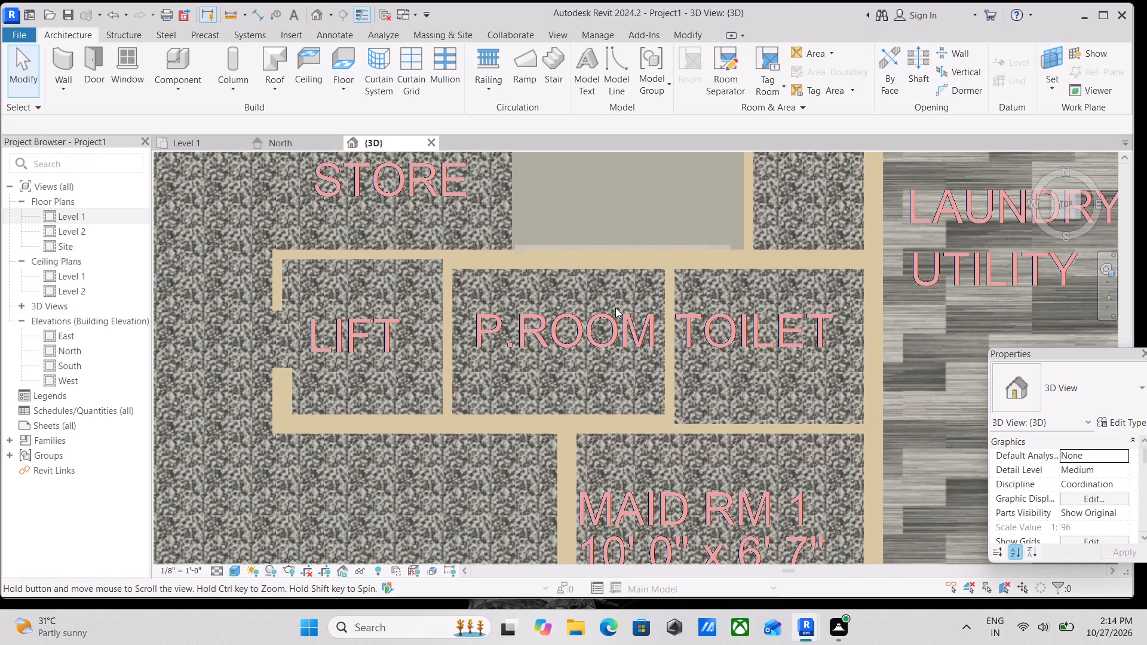
scroll(735, 405, "down", 1)
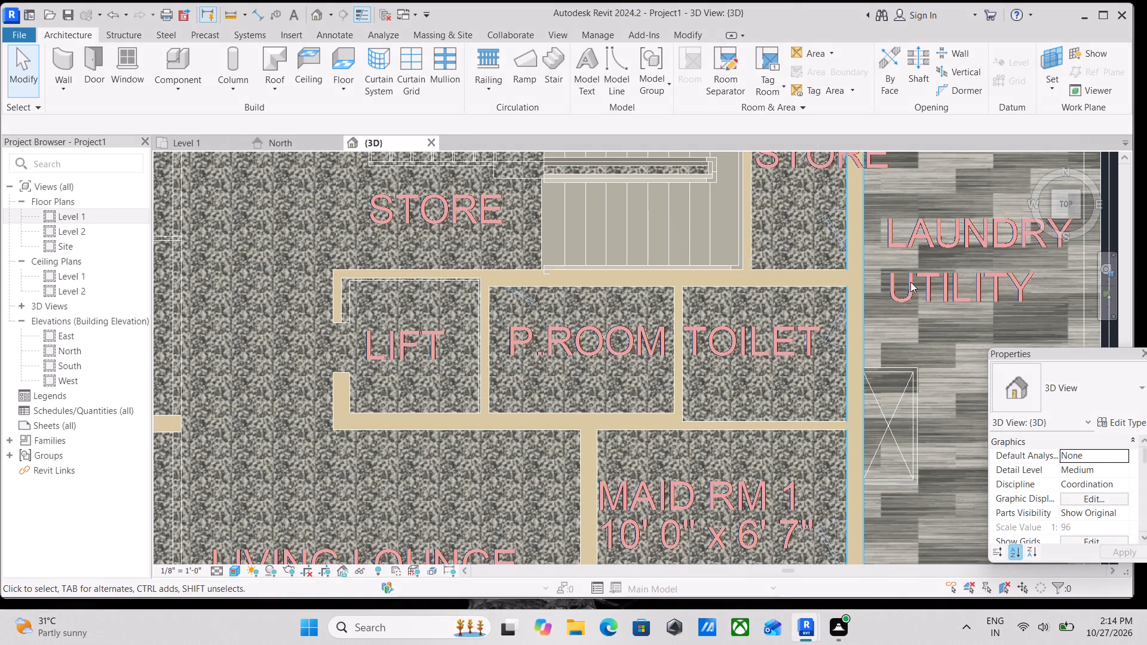
middle_click_drag(845, 322, 796, 258)
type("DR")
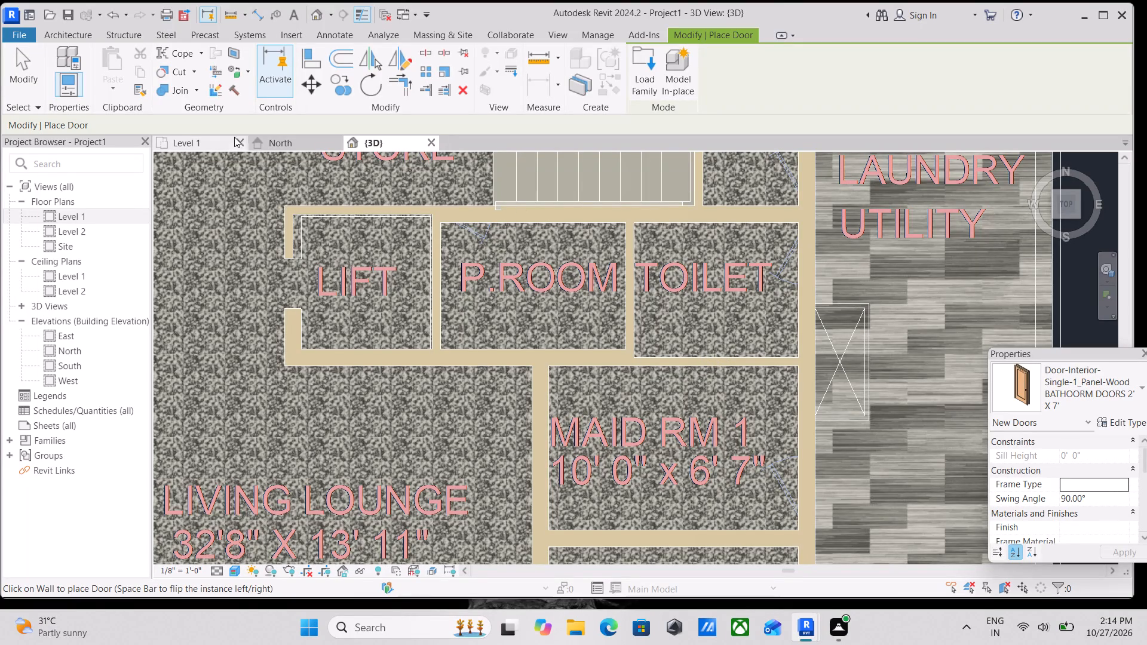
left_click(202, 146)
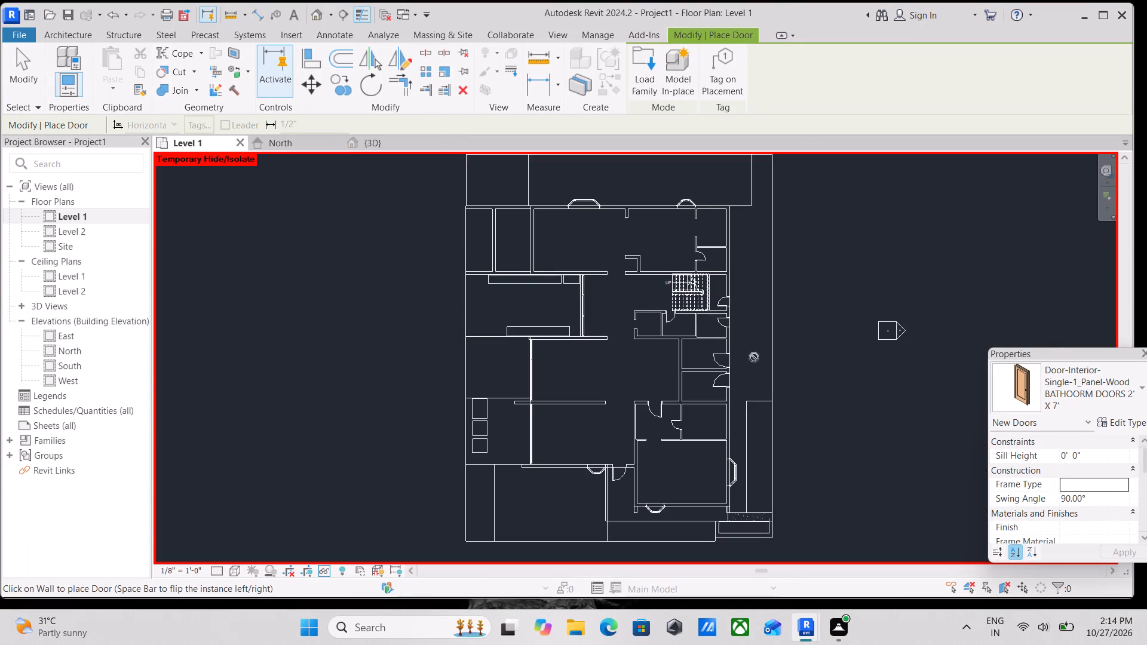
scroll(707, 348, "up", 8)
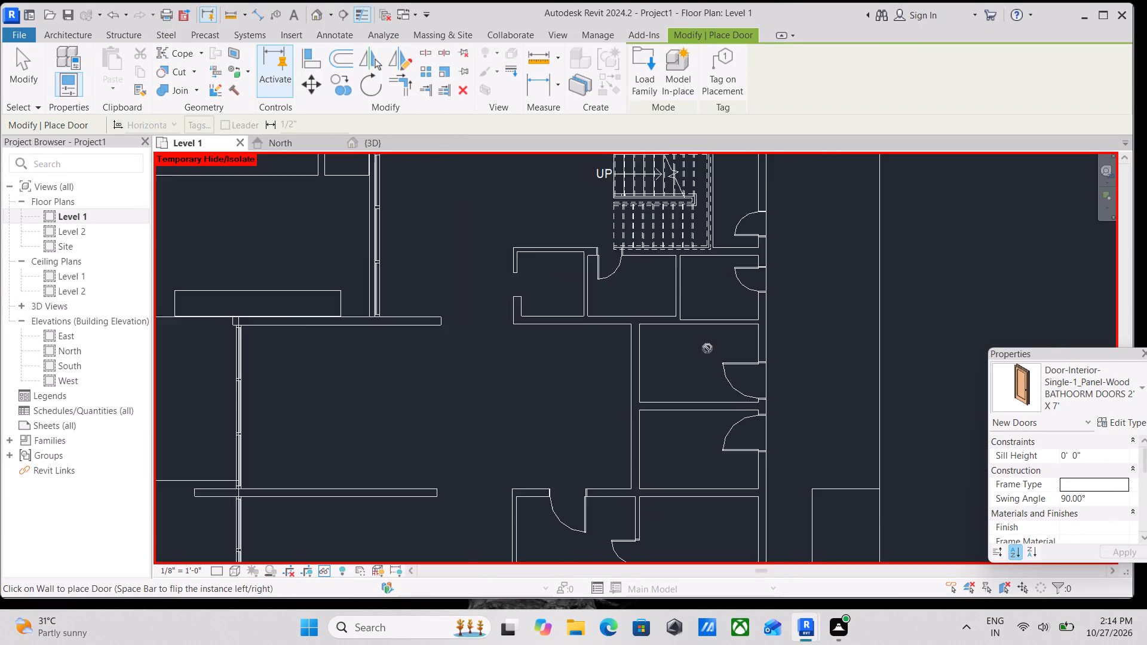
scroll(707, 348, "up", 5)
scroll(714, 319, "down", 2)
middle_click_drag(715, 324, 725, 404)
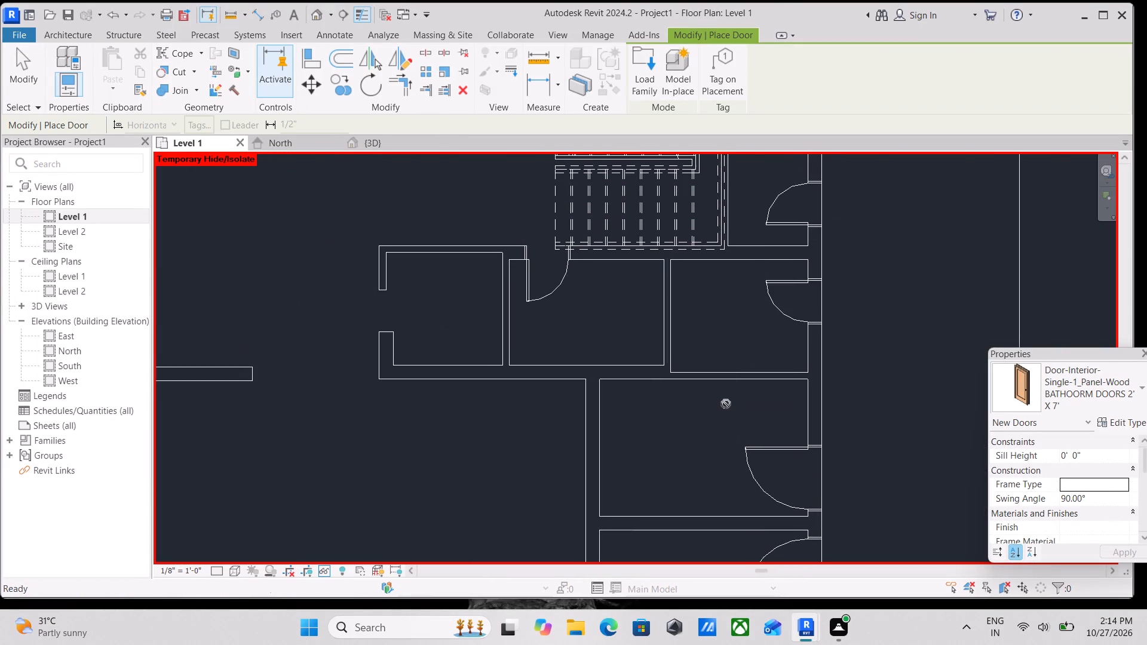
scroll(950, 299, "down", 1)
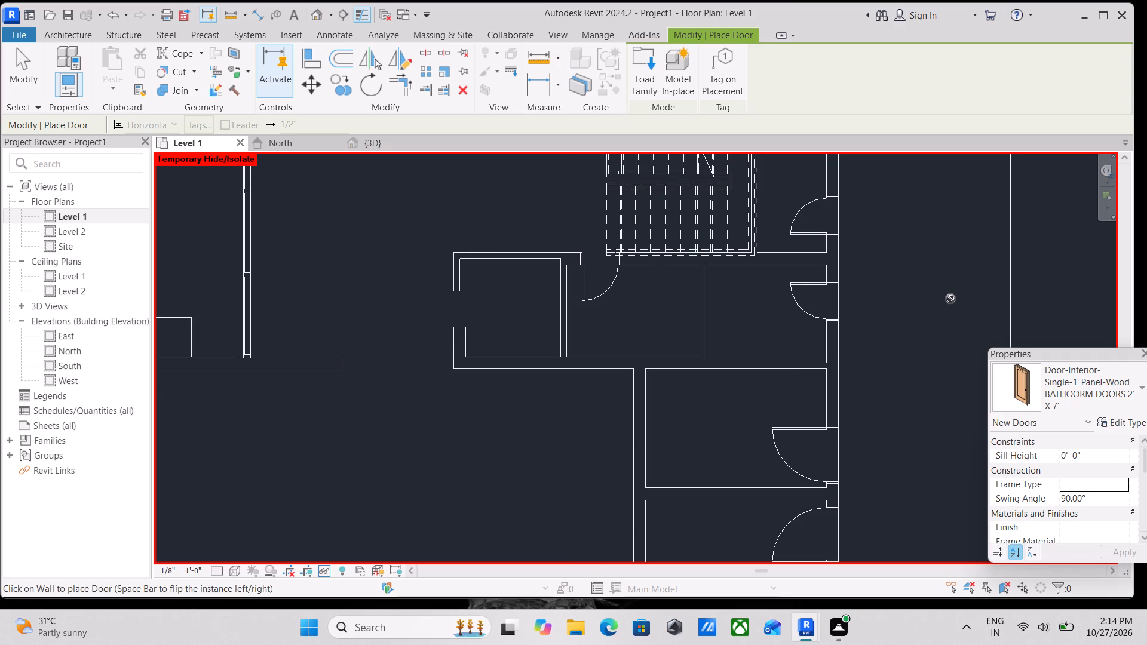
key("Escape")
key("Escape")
Examine the ground floor from above in 3D alongside the neighbouring upper-floor drawing of the imported plan.
left_click(388, 143)
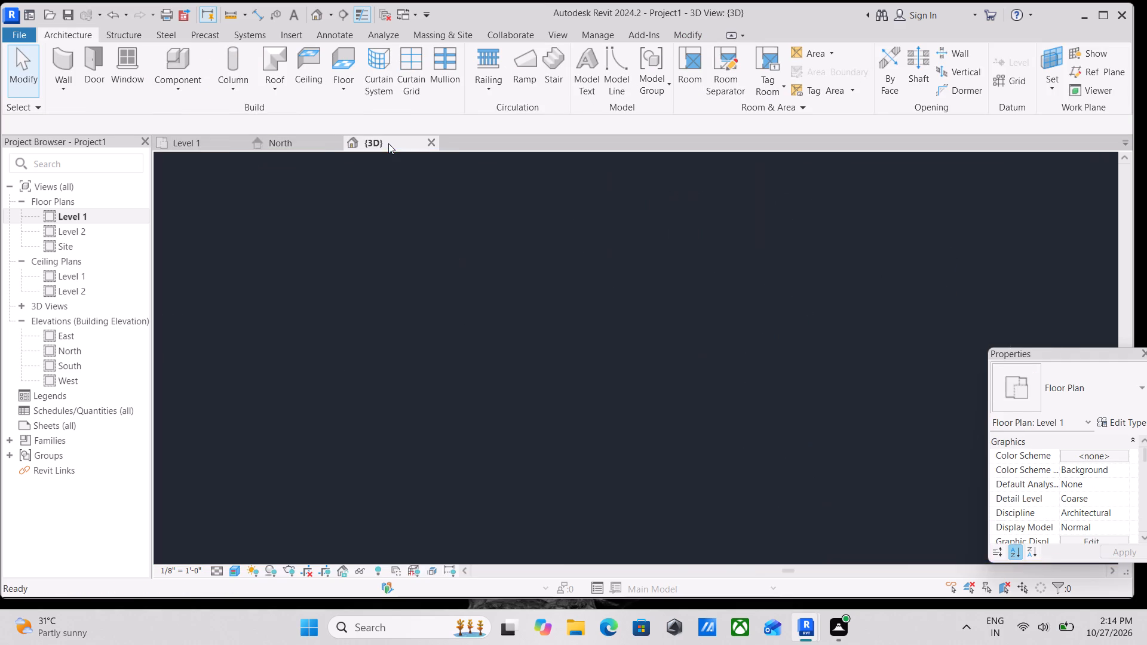
scroll(493, 255, "down", 8)
middle_click_drag(462, 290, 680, 288)
scroll(695, 281, "down", 2)
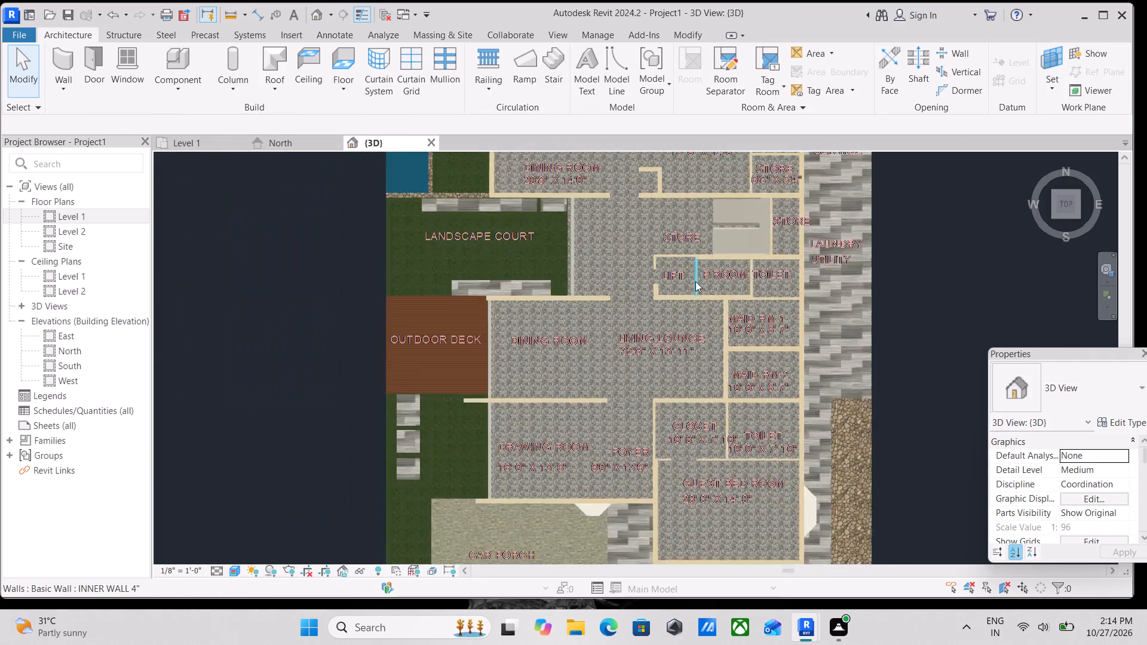
scroll(695, 281, "down", 5)
scroll(811, 300, "down", 4)
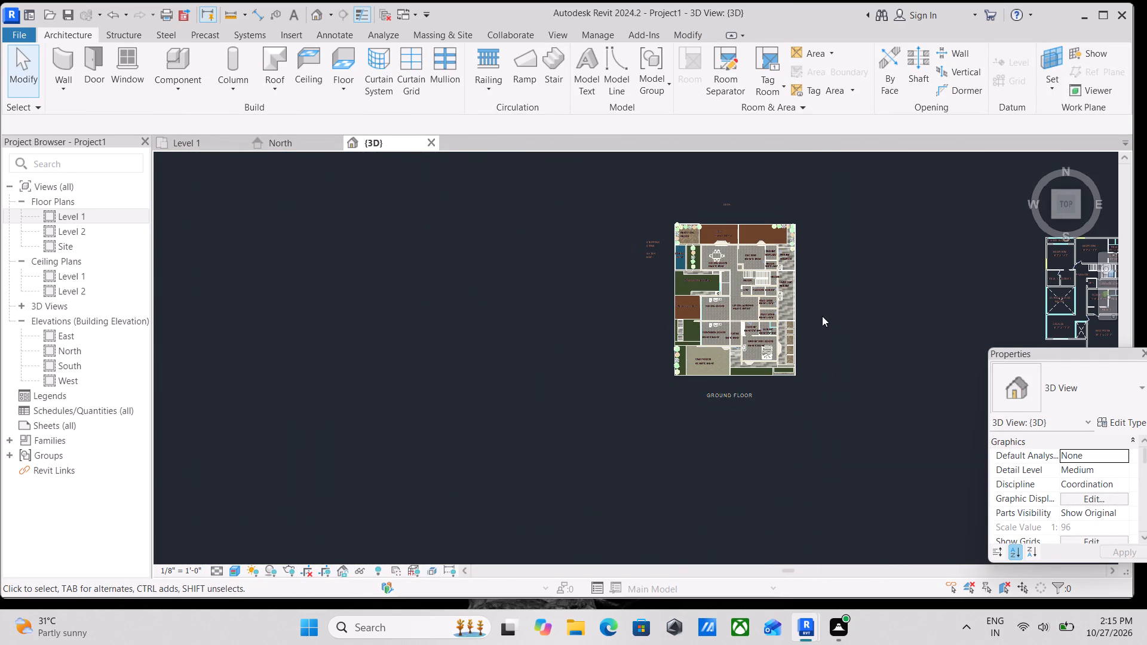
left_click(806, 306)
In the North elevation, extend the head end of the Level 1 and Level 2 lines up to the near edge of the house.
double_click(47, 355)
scroll(624, 312, "down", 4)
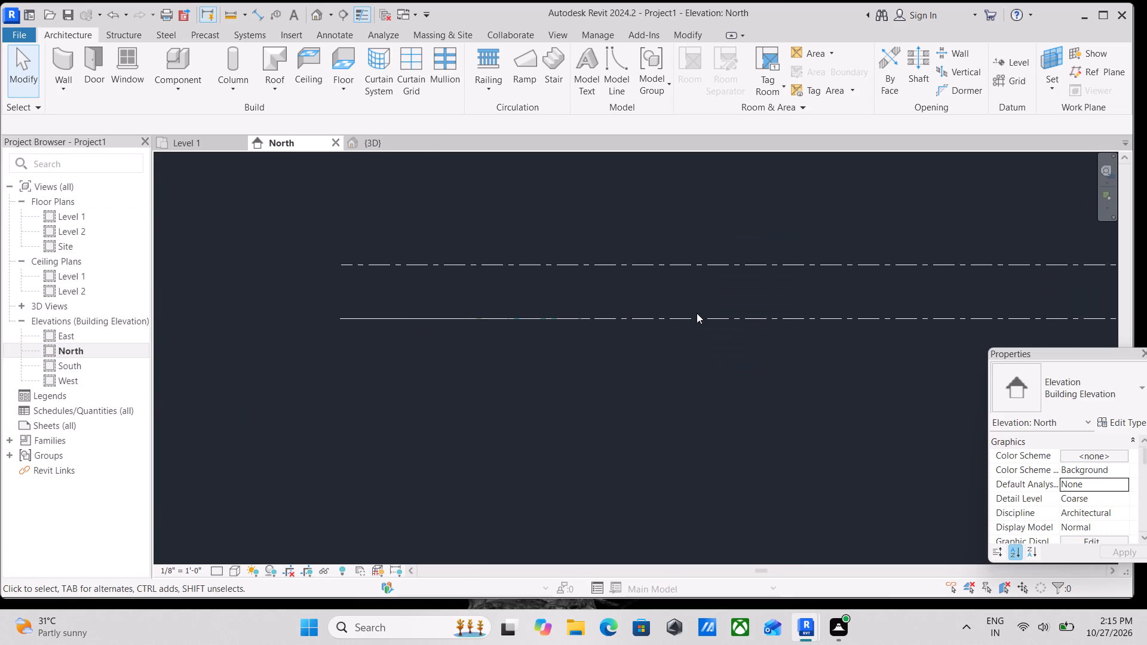
scroll(697, 313, "down", 2)
middle_click_drag(686, 315, 328, 368)
scroll(712, 343, "up", 3)
middle_click_drag(712, 343, 519, 346)
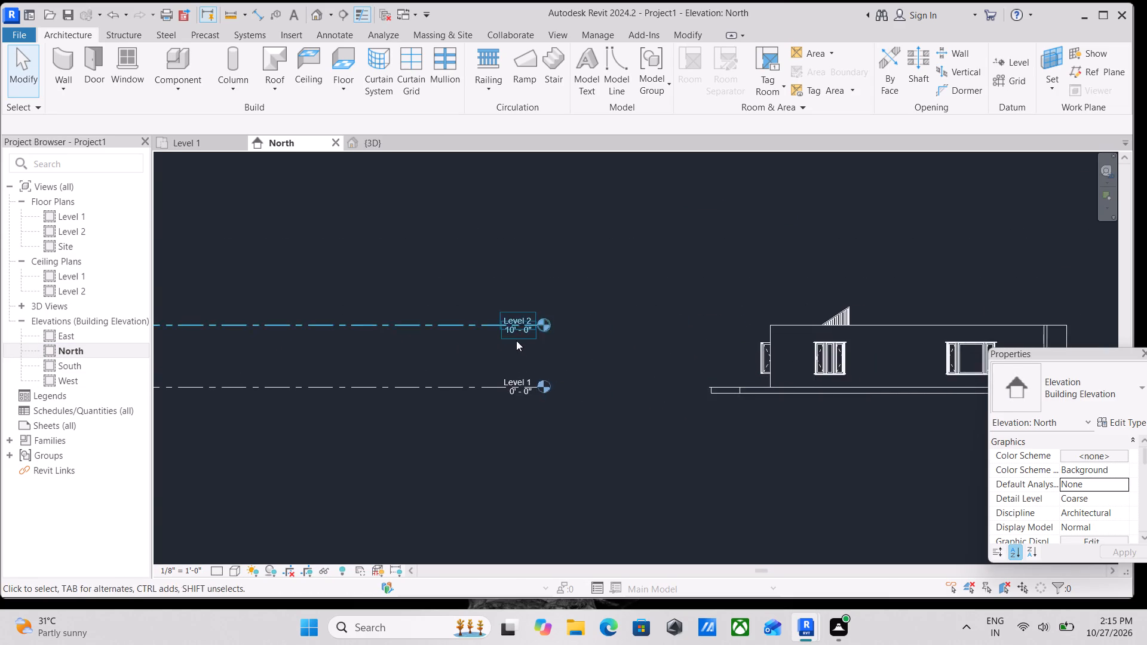
scroll(516, 340, "down", 3)
left_click(385, 333)
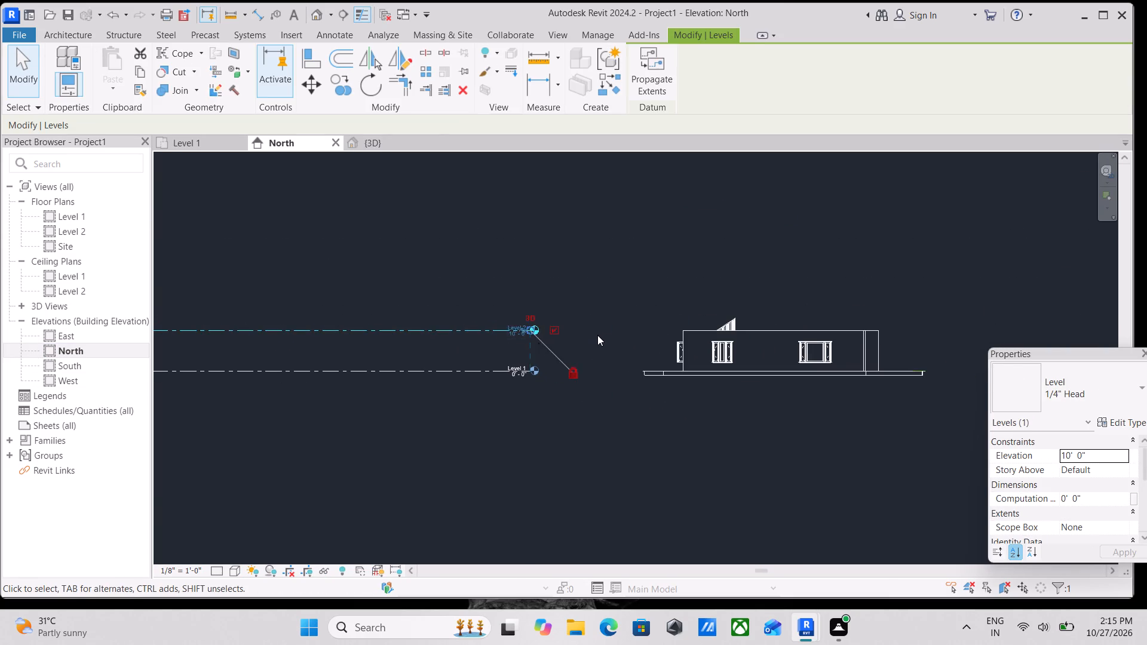
scroll(596, 335, "up", 3)
scroll(478, 365, "up", 5)
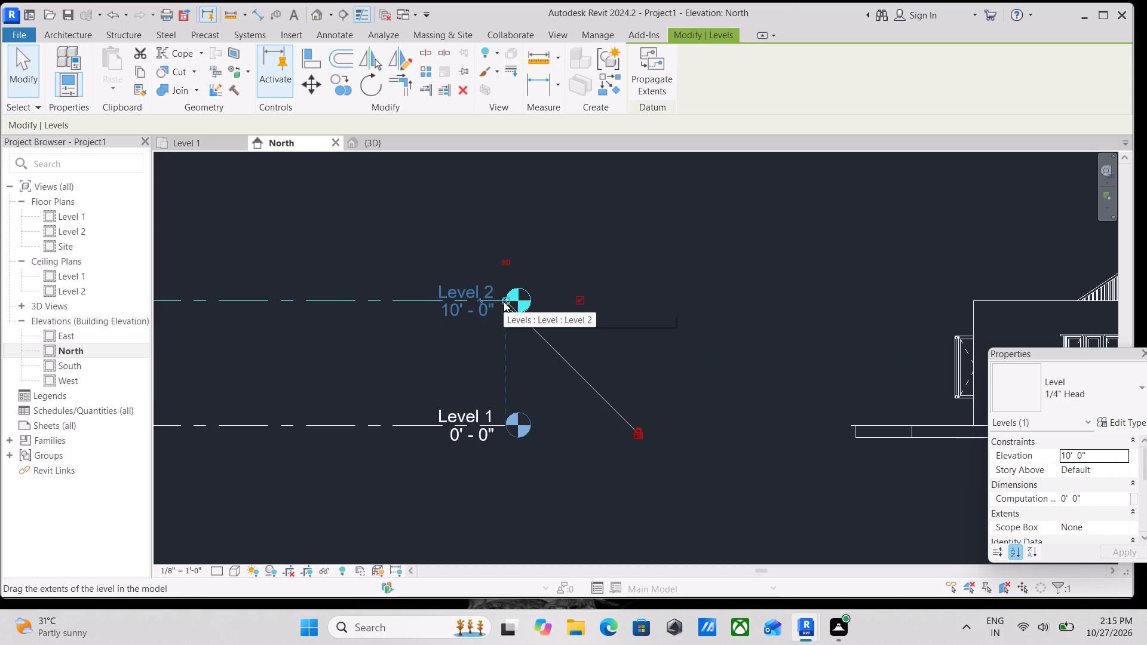
left_click_drag(504, 302, 795, 293)
middle_click_drag(795, 293, 514, 302)
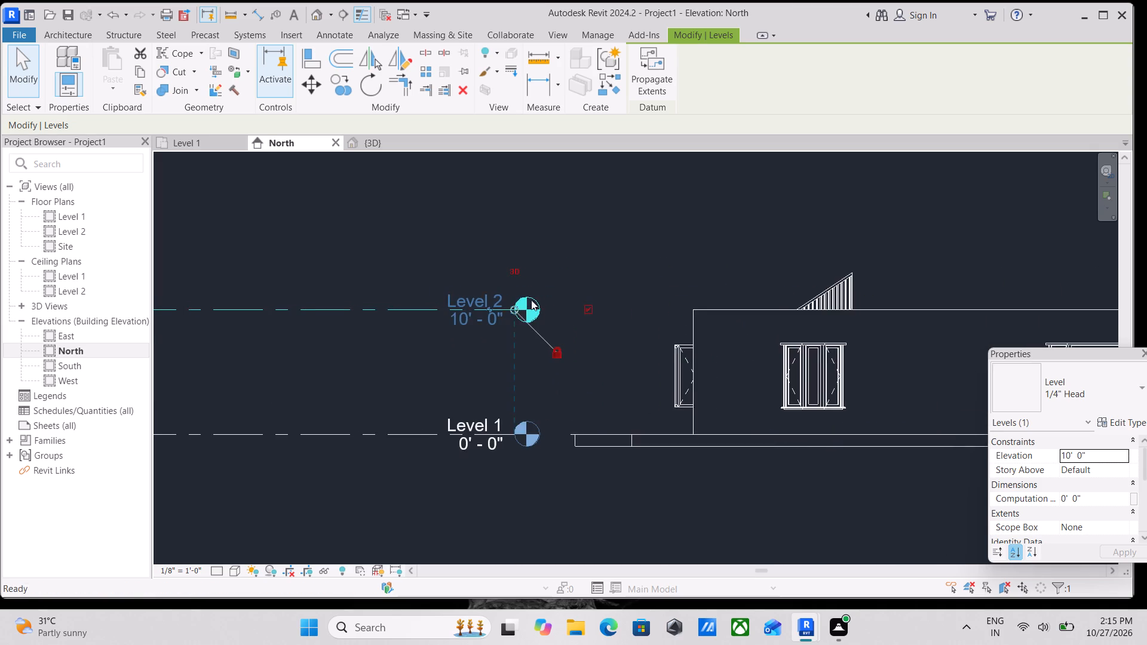
Extend the Level 1 and Level 2 head ends across the whole facade, just past the far end of the house's base slab.
scroll(719, 286, "down", 2)
middle_click_drag(719, 286, 432, 301)
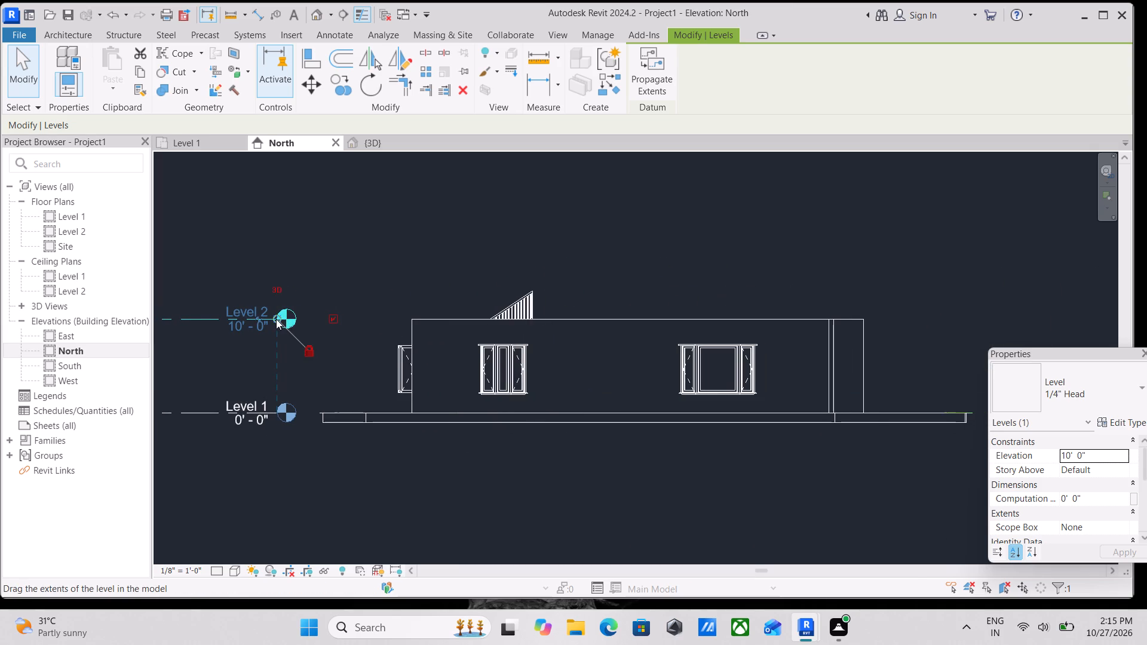
left_click_drag(276, 319, 778, 317)
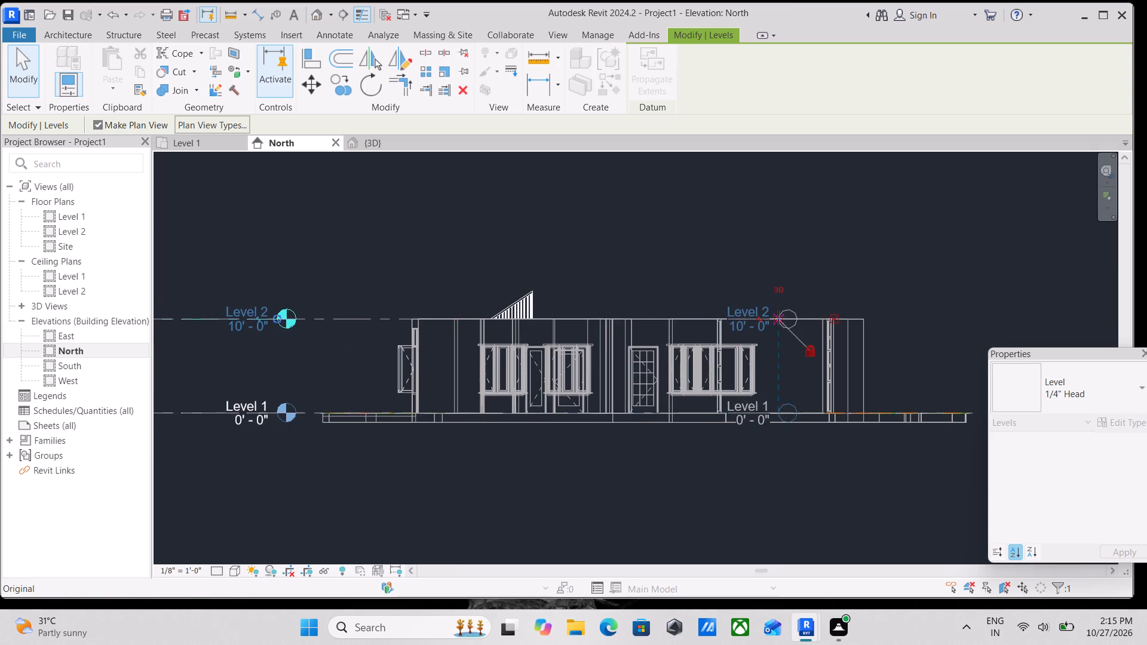
scroll(778, 317, "down", 1)
middle_click_drag(778, 317, 477, 331)
scroll(474, 339, "up", 4)
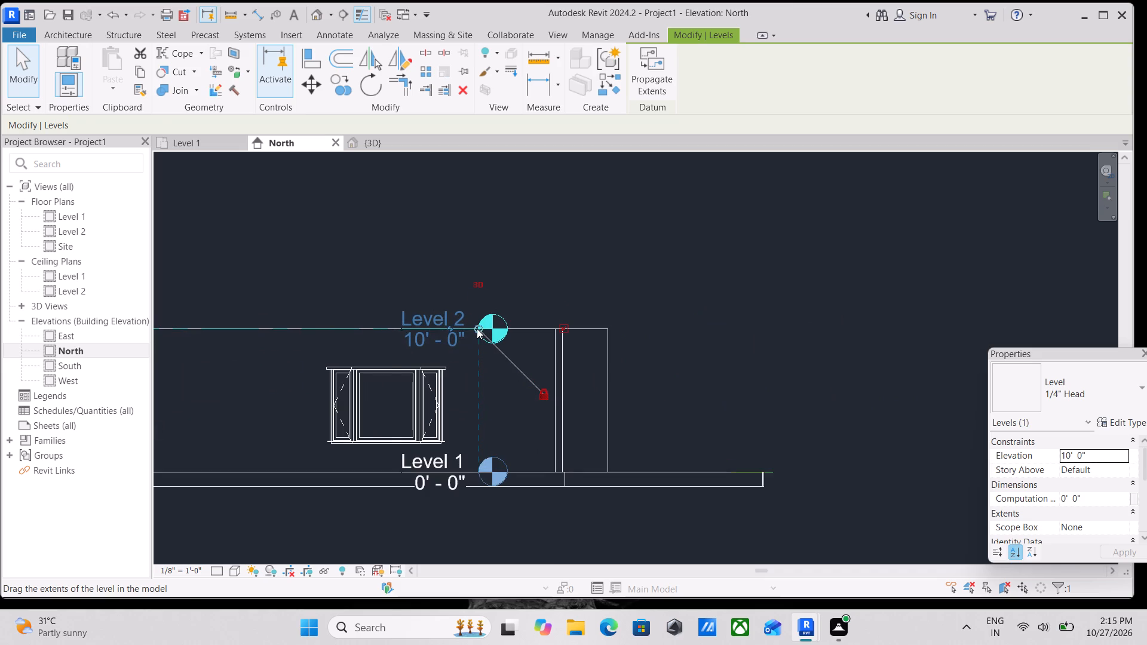
left_click_drag(477, 328, 774, 323)
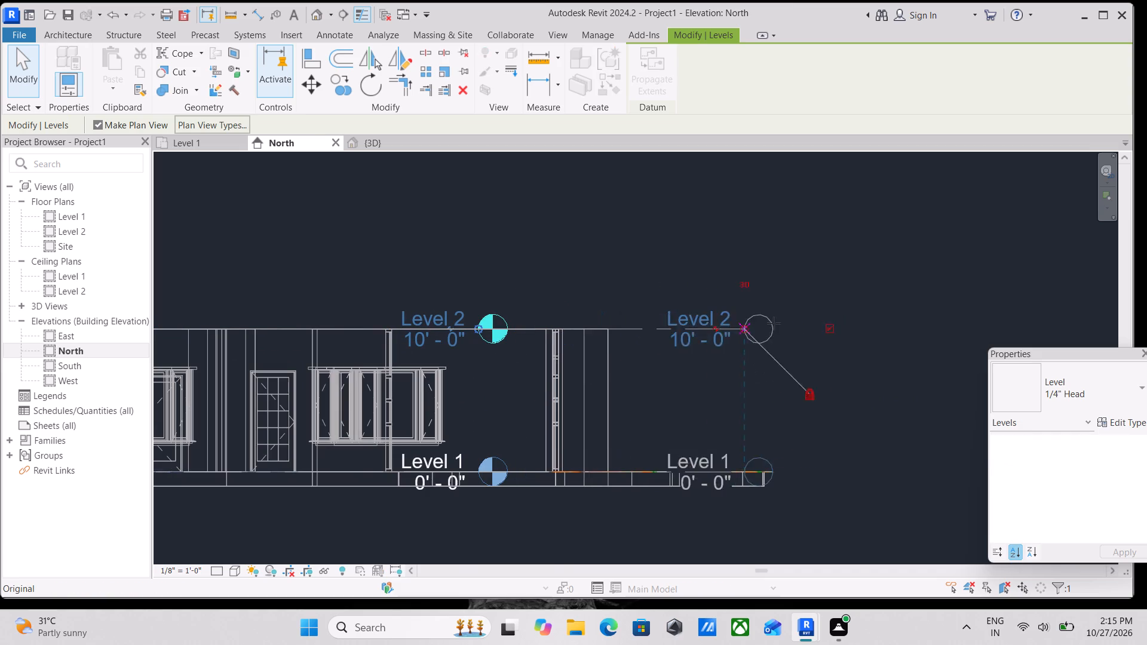
left_click_drag(774, 323, 795, 320)
middle_click_drag(795, 320, 622, 314)
scroll(795, 320, "down", 1)
scroll(625, 315, "up", 5)
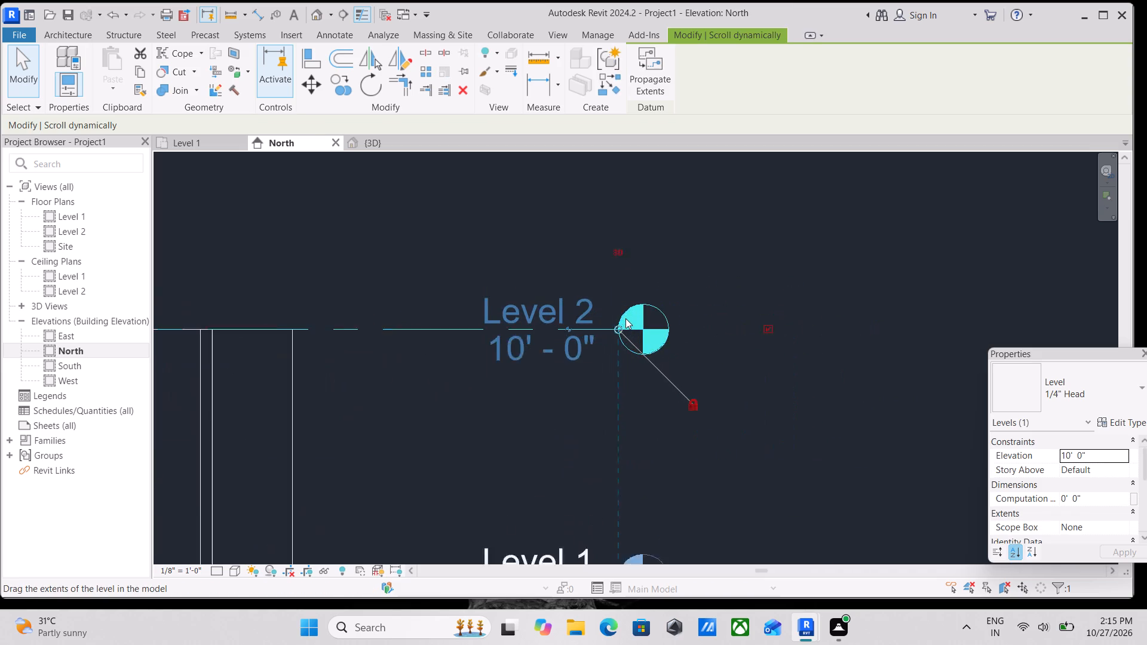
scroll(625, 318, "up", 1)
left_click_drag(618, 328, 833, 312)
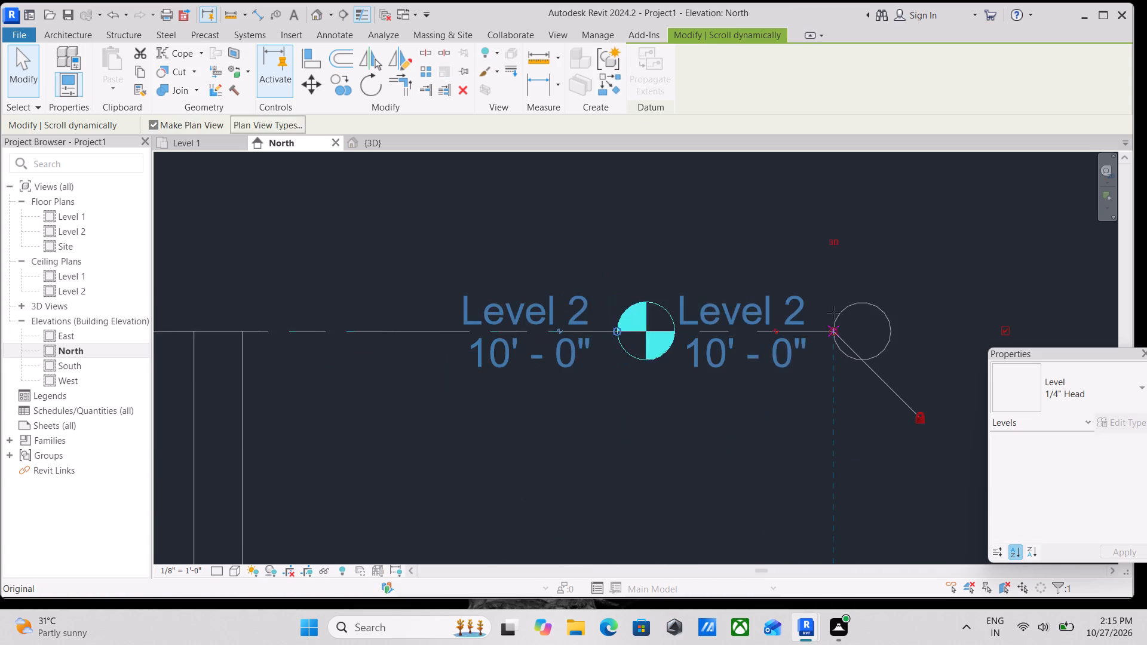
scroll(833, 312, "down", 2)
middle_click_drag(833, 312, 703, 303)
scroll(716, 299, "down", 2)
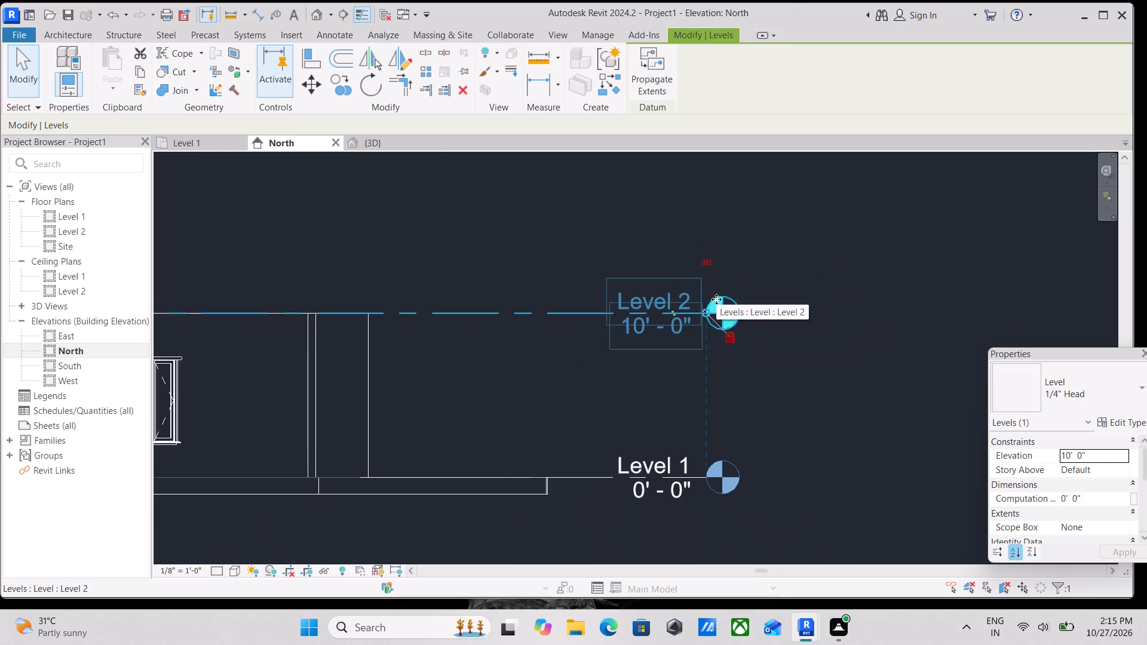
scroll(716, 297, "down", 3)
scroll(649, 308, "down", 2)
middle_click_drag(649, 308, 679, 201)
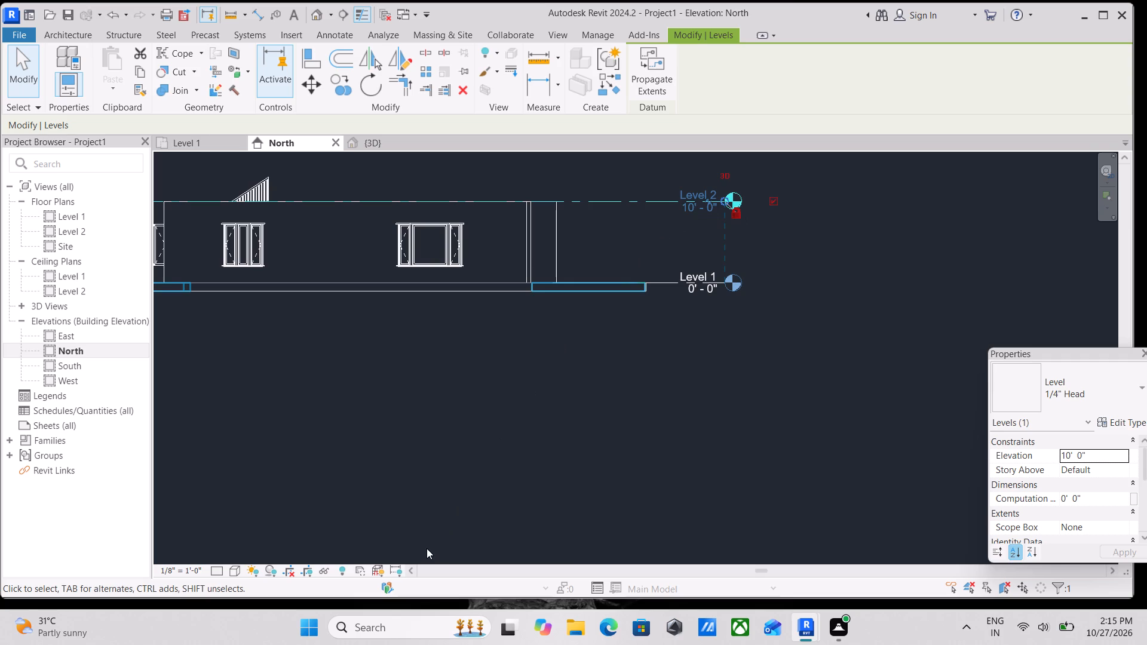
key("Escape")
Extend the Level 1 and Level 2 head ends farther out, leaving a wider gap between the base slab and the level heads.
scroll(371, 552, "down", 2)
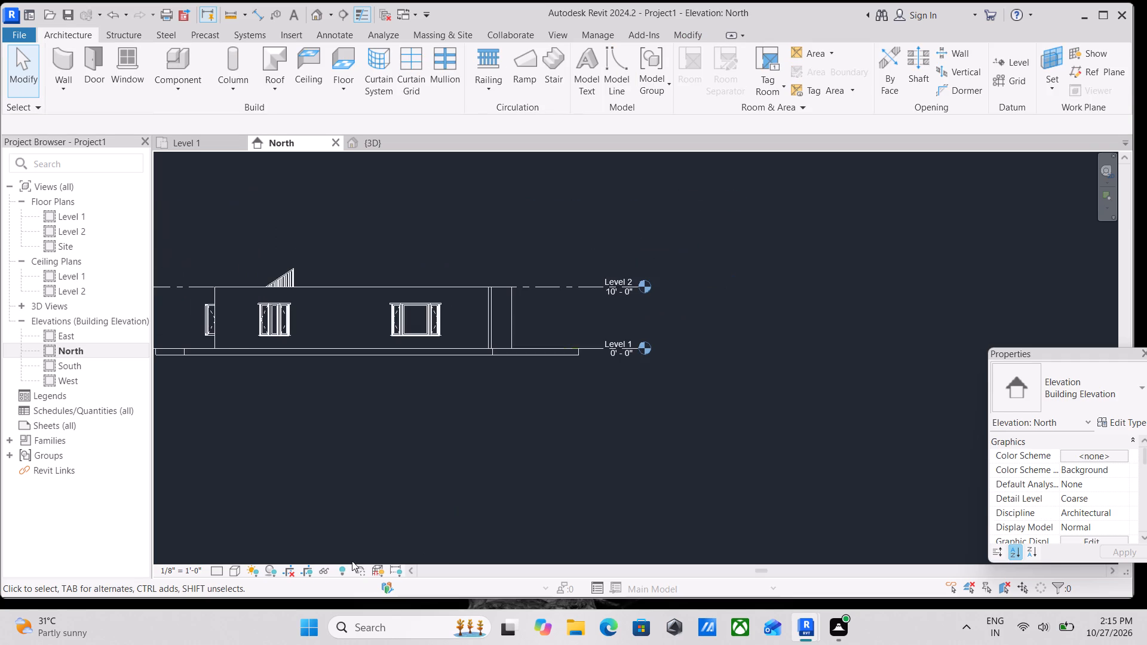
middle_click_drag(352, 561, 416, 548)
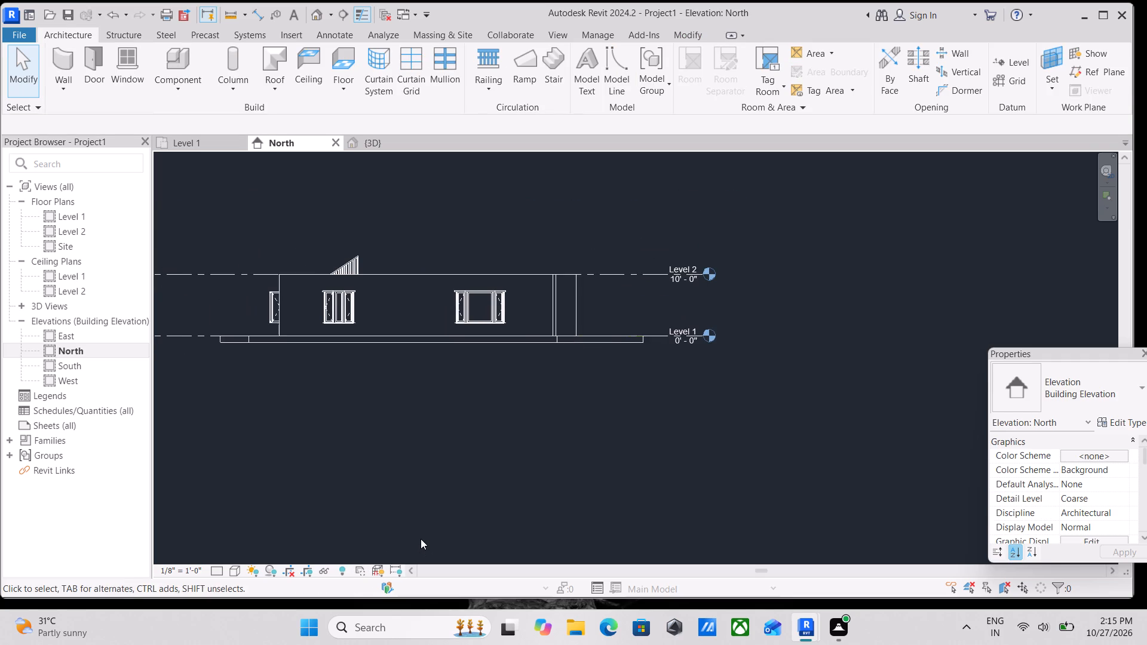
scroll(422, 536, "up", 1)
scroll(422, 536, "down", 2)
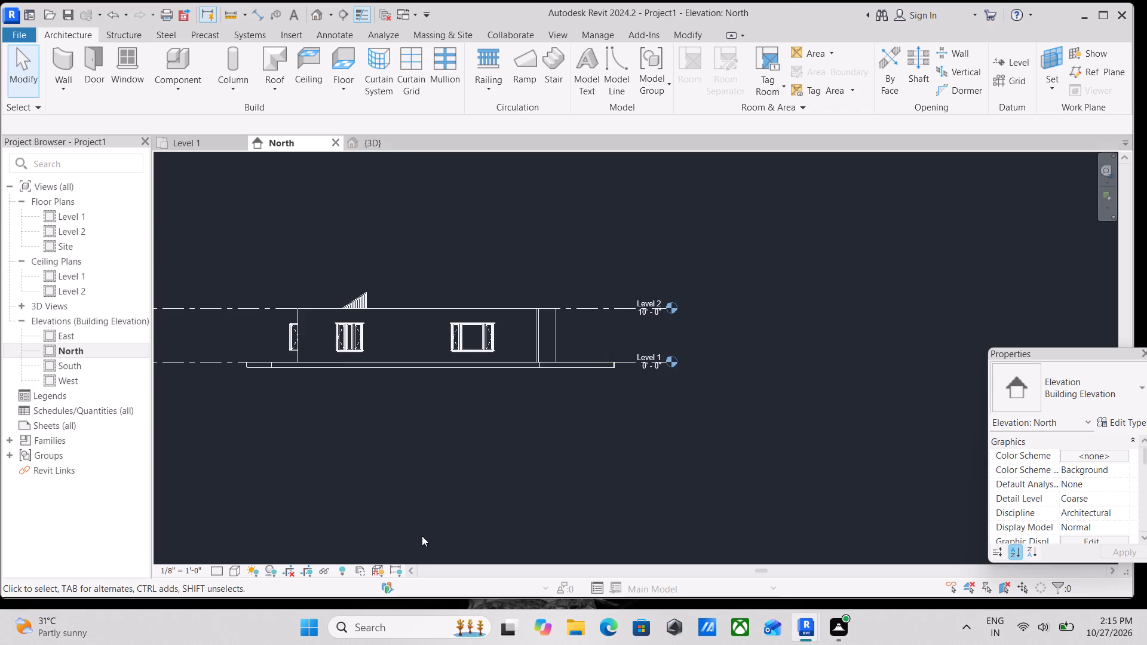
scroll(434, 535, "down", 1)
scroll(529, 523, "up", 2)
scroll(577, 286, "up", 3)
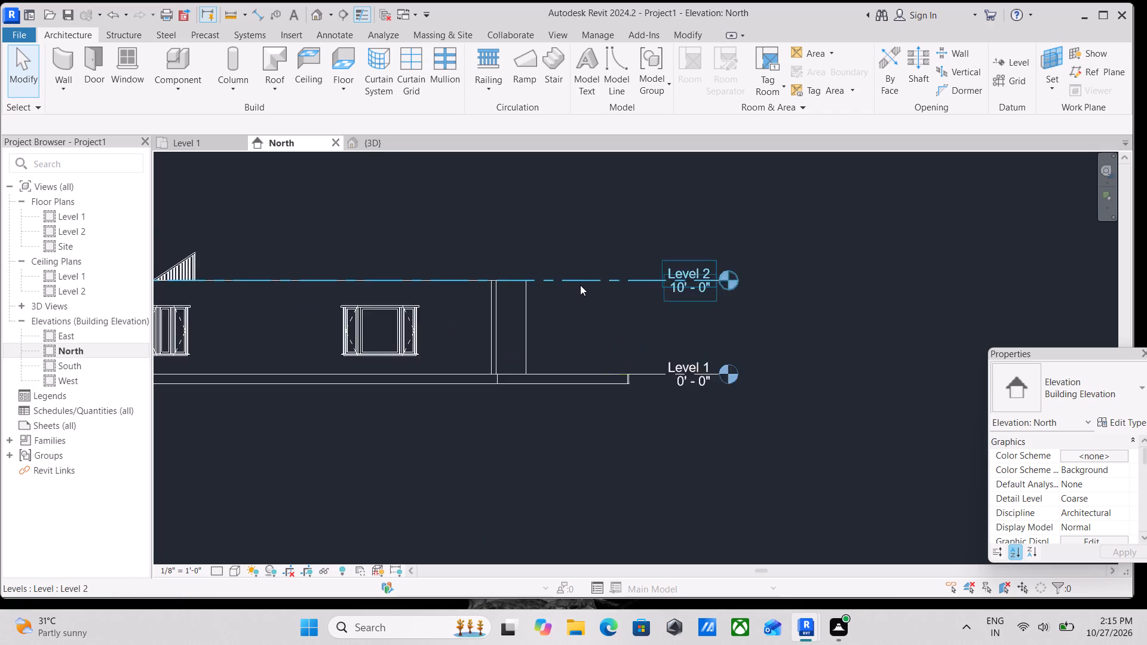
scroll(580, 285, "up", 2)
left_click(589, 273)
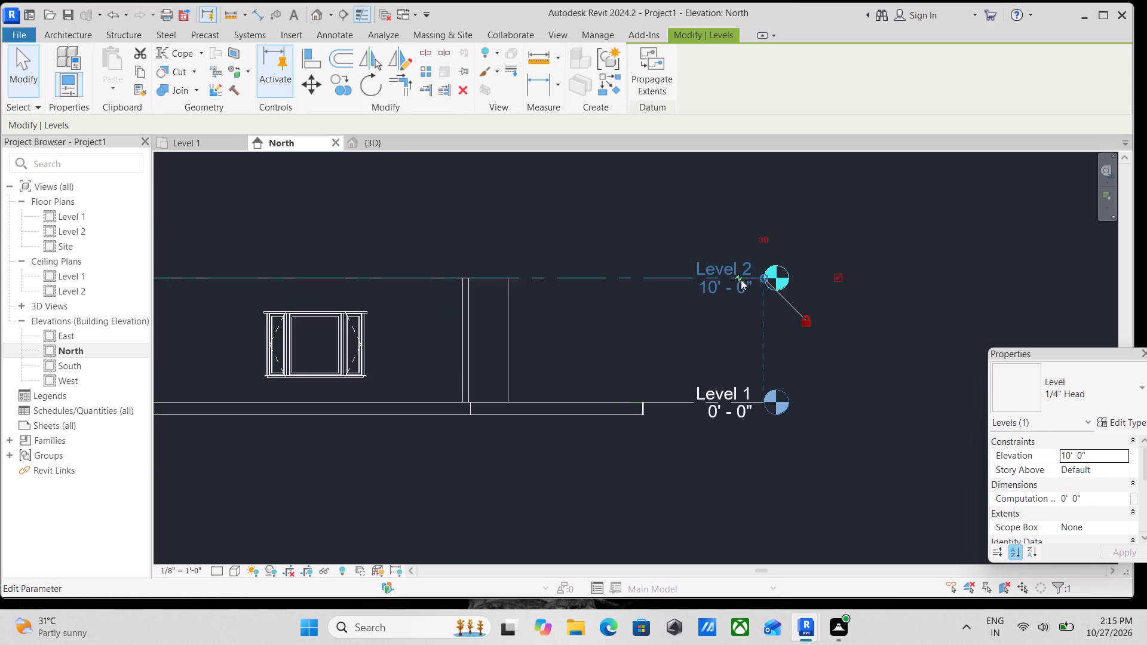
left_click_drag(763, 278, 780, 278)
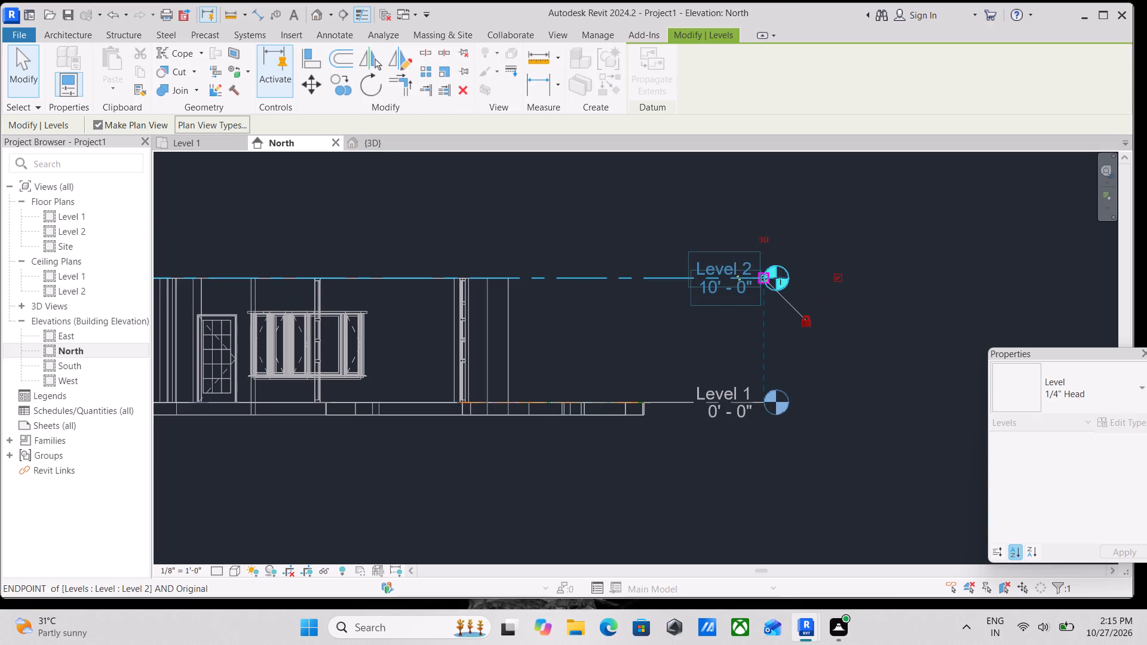
left_click_drag(780, 278, 916, 268)
scroll(571, 256, "down", 2)
middle_click_drag(571, 256, 679, 250)
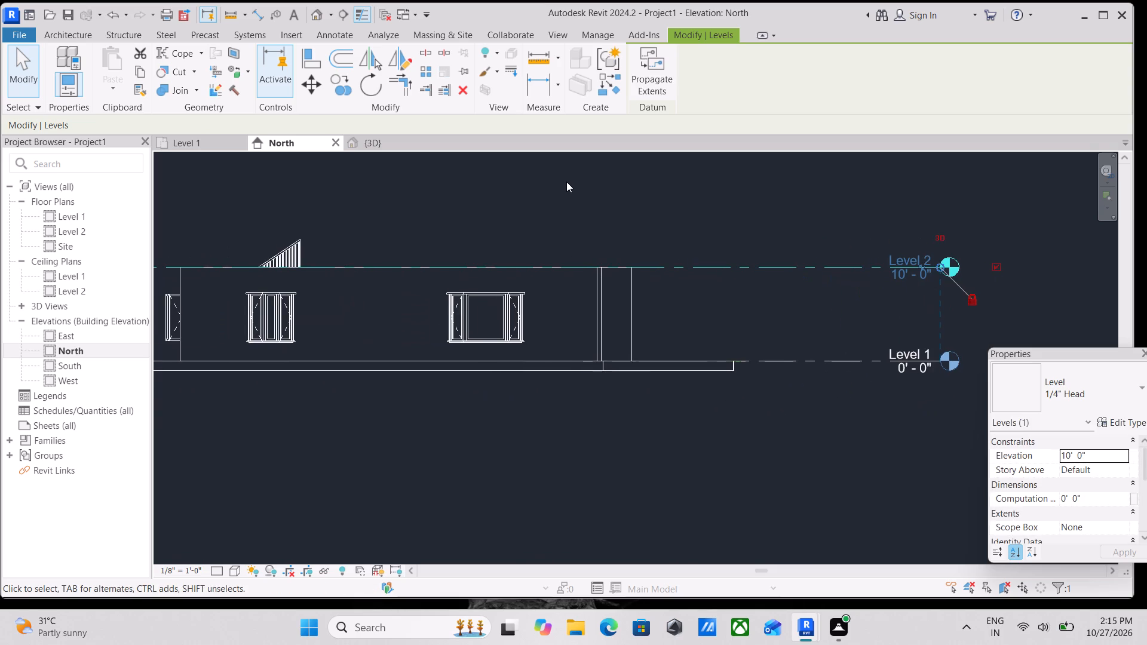
Create a new level with a plan view by picking the outer wall's top edge at Level 2 with a 10' upward offset.
type("LL")
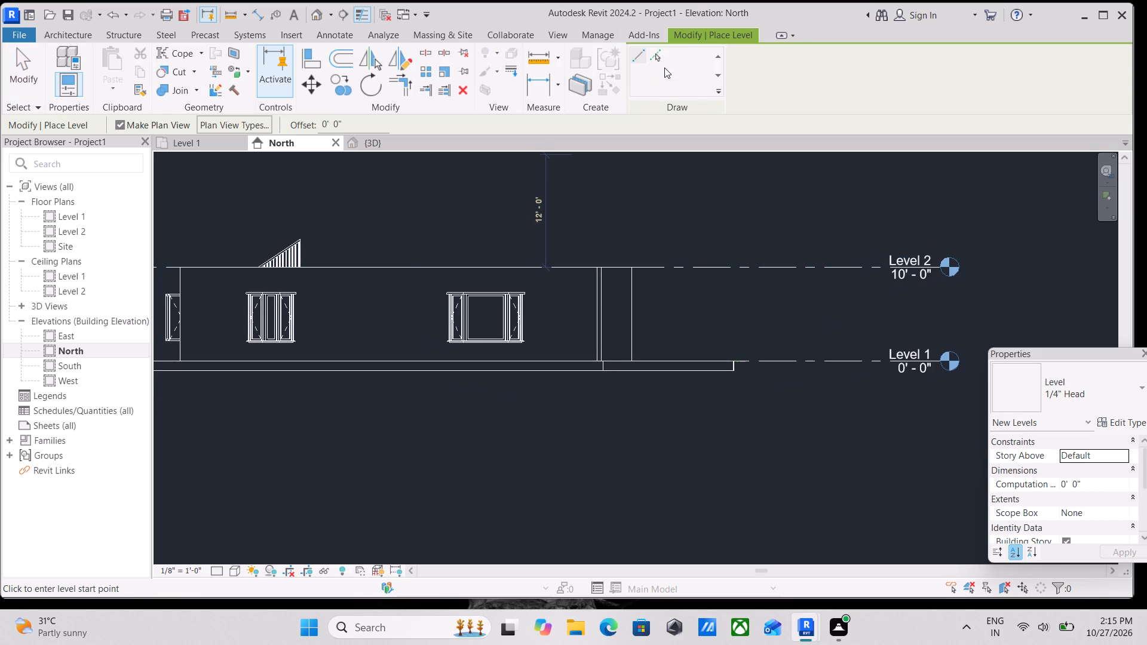
left_click(663, 62)
left_click(659, 51)
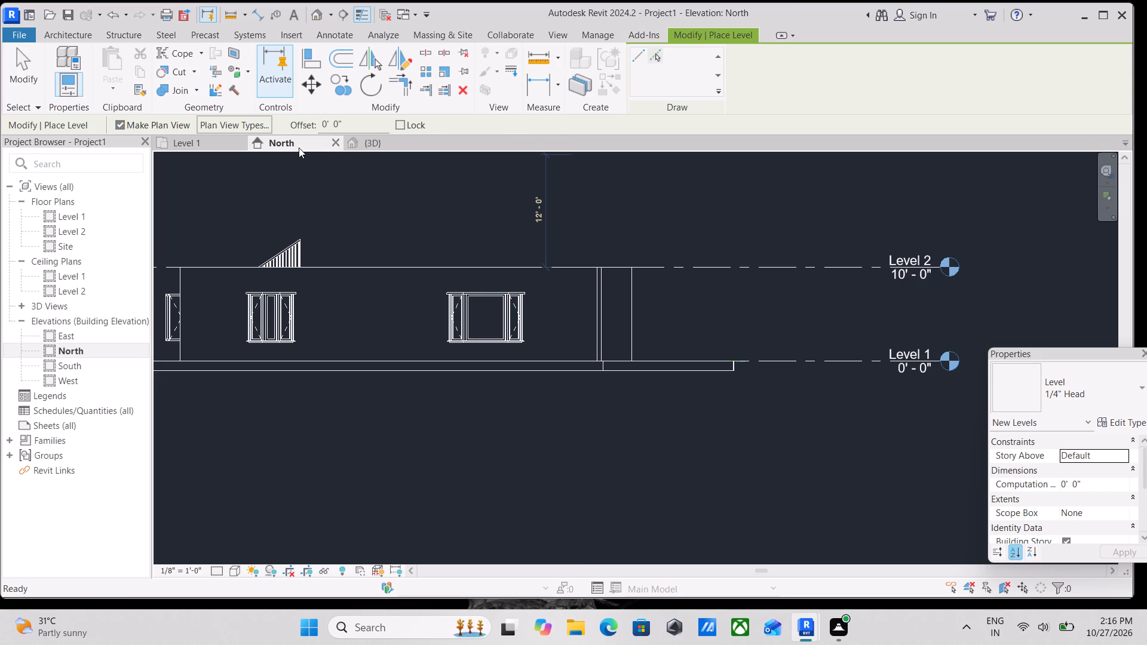
left_click_drag(365, 125, 320, 132)
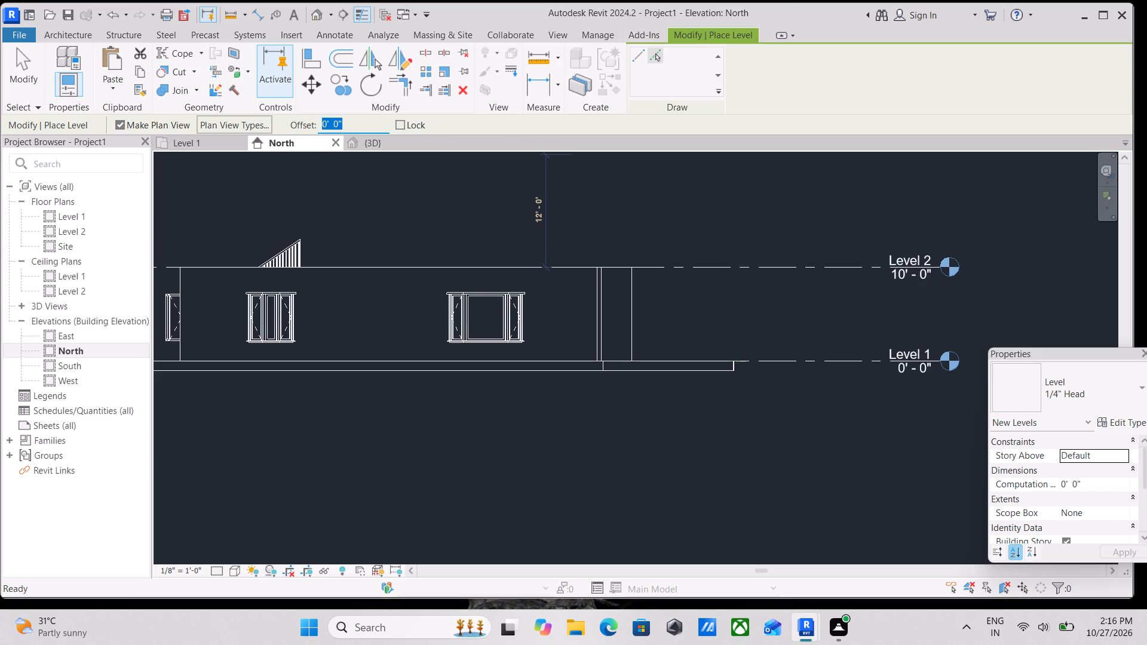
key("1")
key("0")
key("apostrophe")
key("Return")
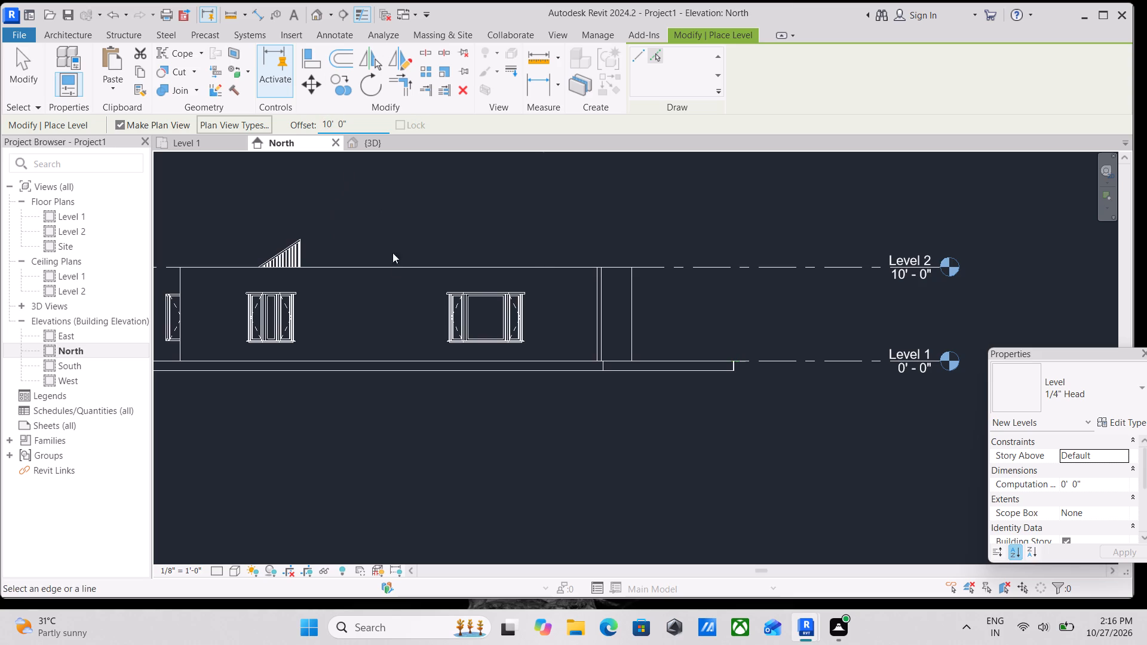
middle_click_drag(468, 195, 641, 210)
scroll(642, 209, "down", 2)
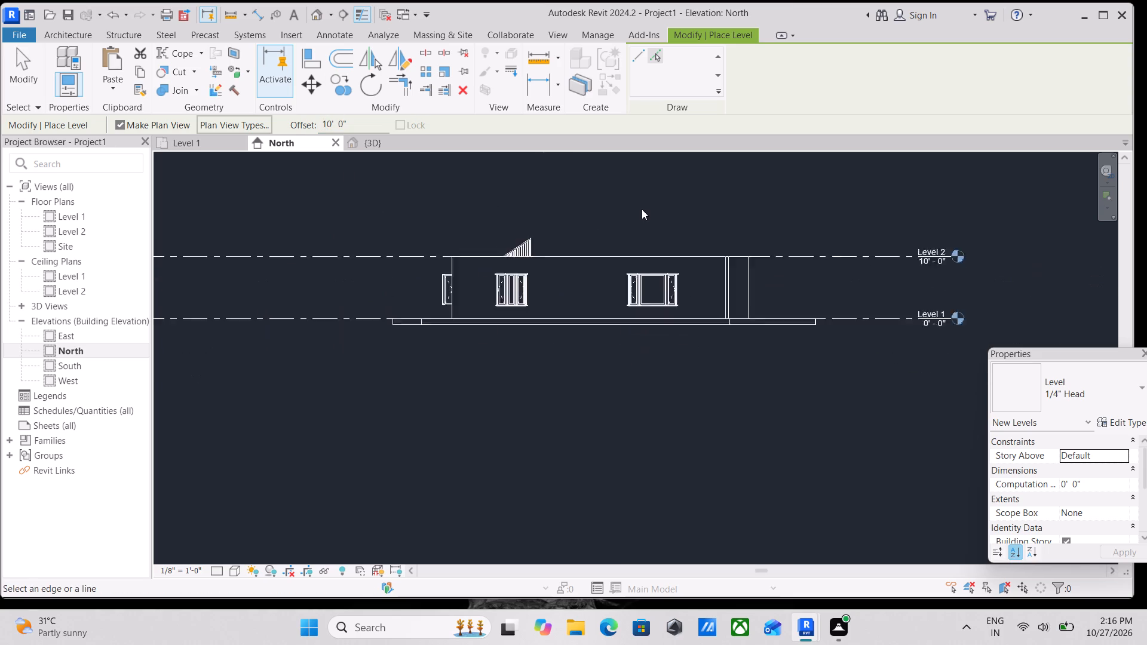
scroll(642, 209, "down", 2)
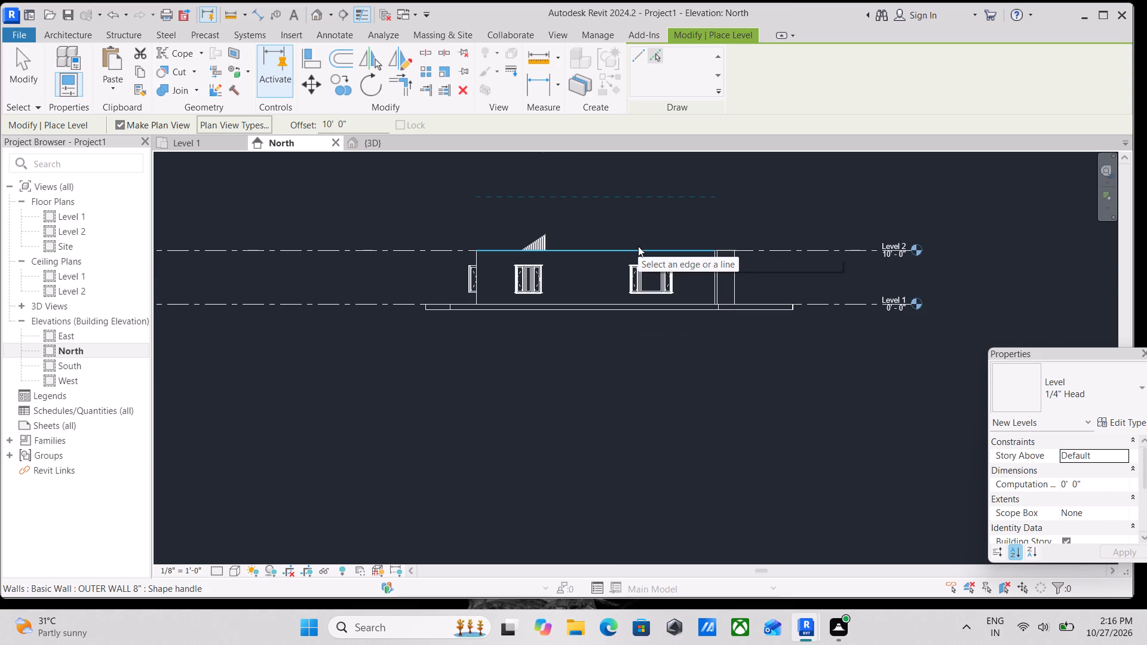
left_click(638, 246)
scroll(644, 205, "up", 3)
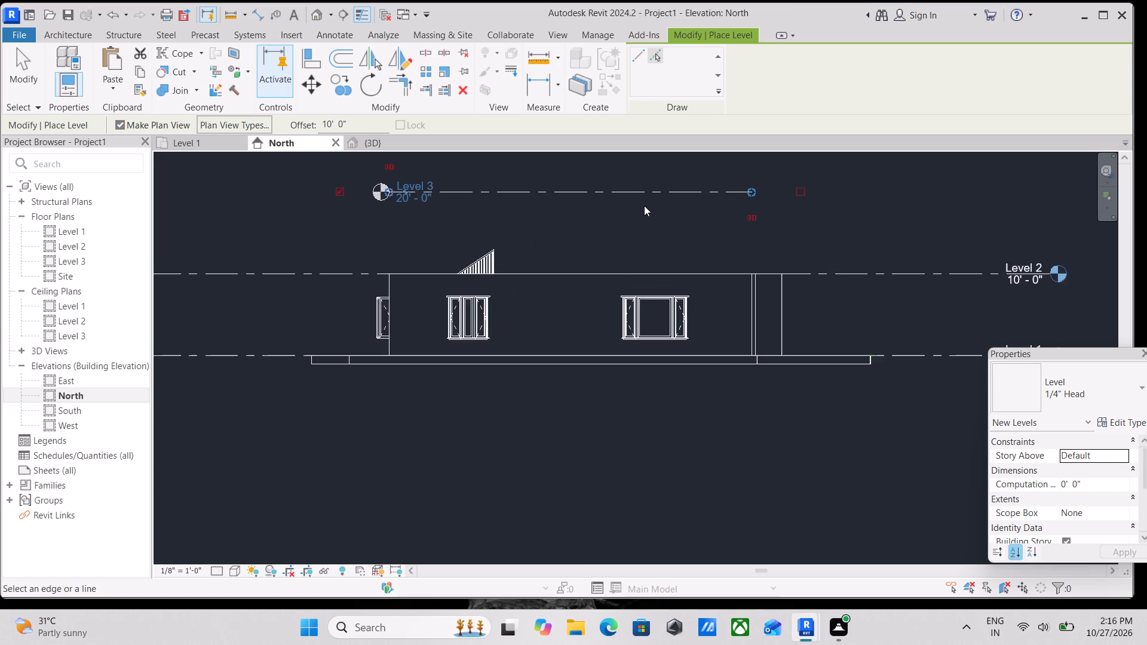
key("Escape")
scroll(455, 211, "down", 3)
key("Escape")
key("Escape")
scroll(523, 192, "down", 2)
key("Escape")
key("Escape")
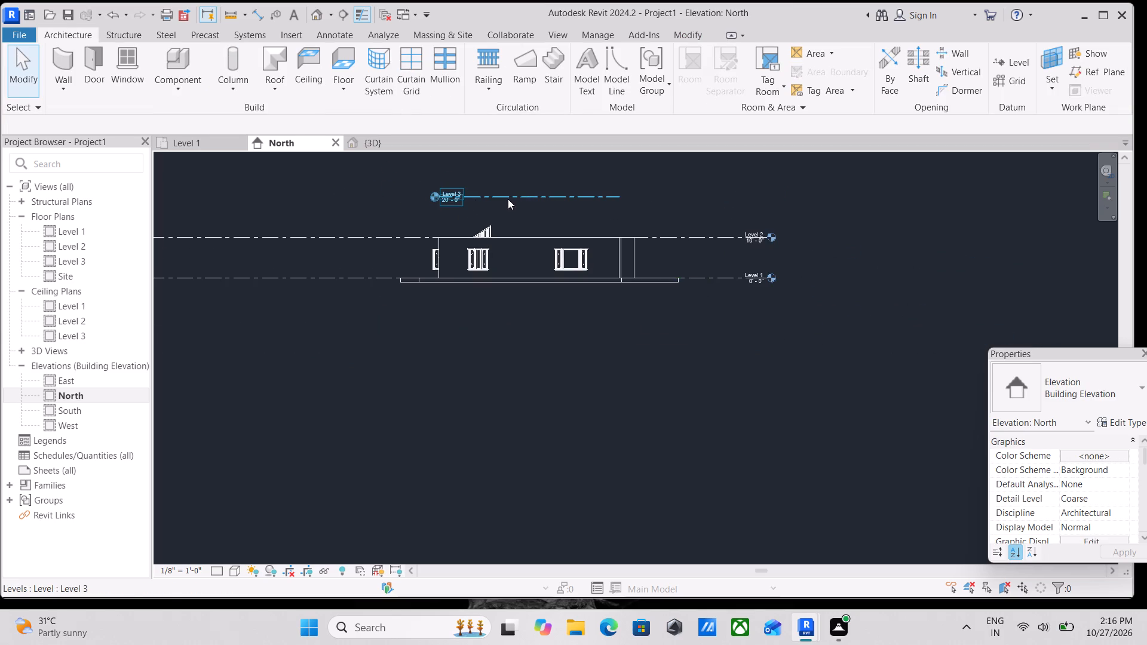
Move the new 20' level's head bubble to the same end as the Level 1 and Level 2 heads, hiding the opposite bubble.
scroll(571, 196, "up", 3)
scroll(571, 196, "down", 1)
scroll(571, 196, "up", 3)
key("Escape")
left_click(571, 198)
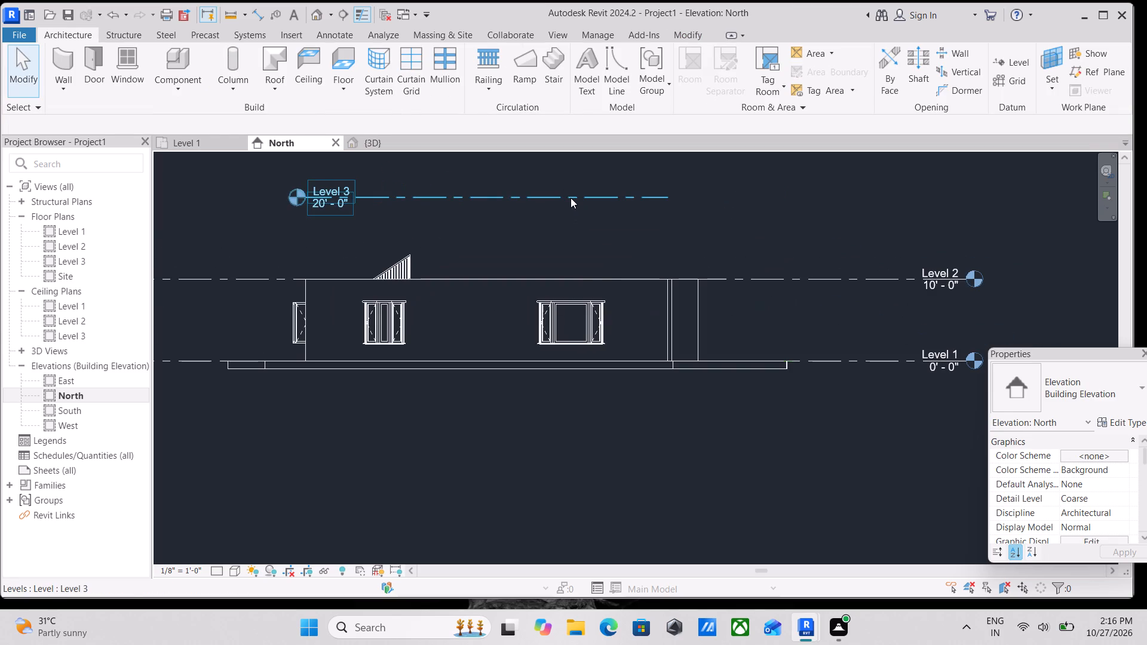
left_click(718, 198)
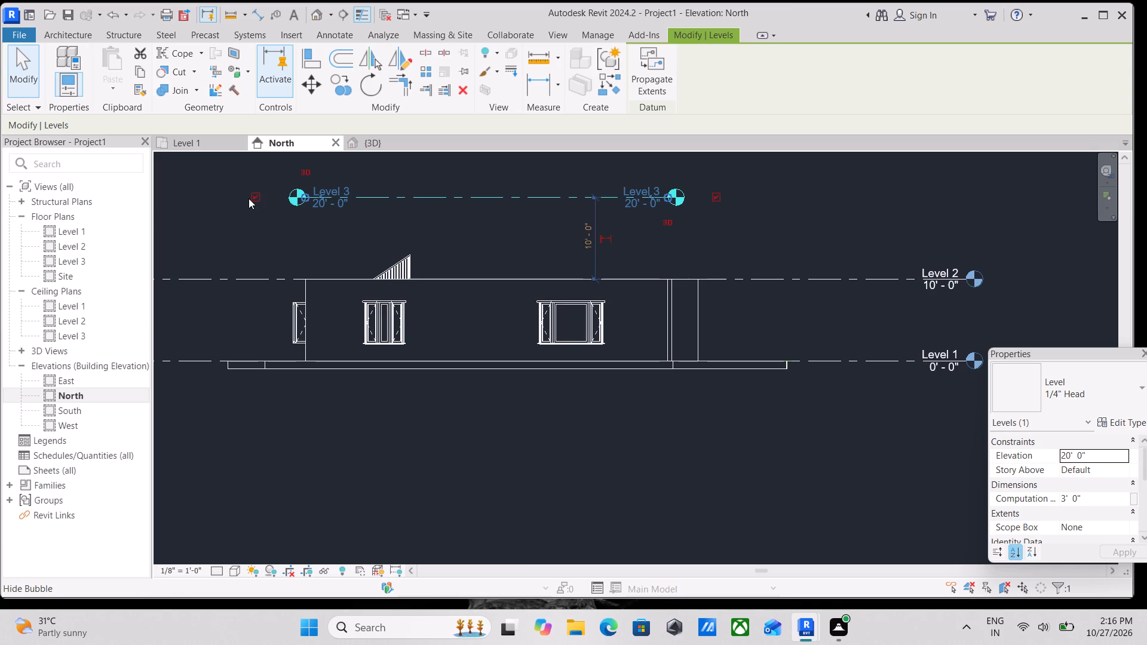
left_click(253, 198)
Extend the 20' level's head end beyond the house to slightly past the Level 1 and Level 2 heads.
scroll(355, 187, "down", 2)
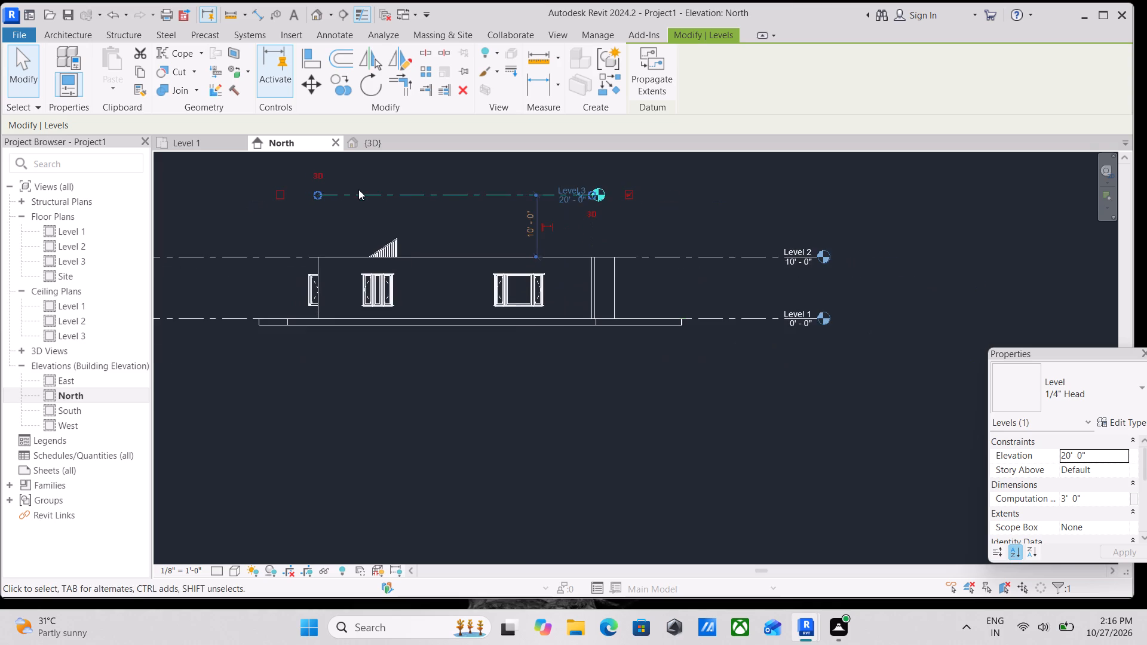
scroll(534, 207, "up", 3)
scroll(1130, 282, "up", 1)
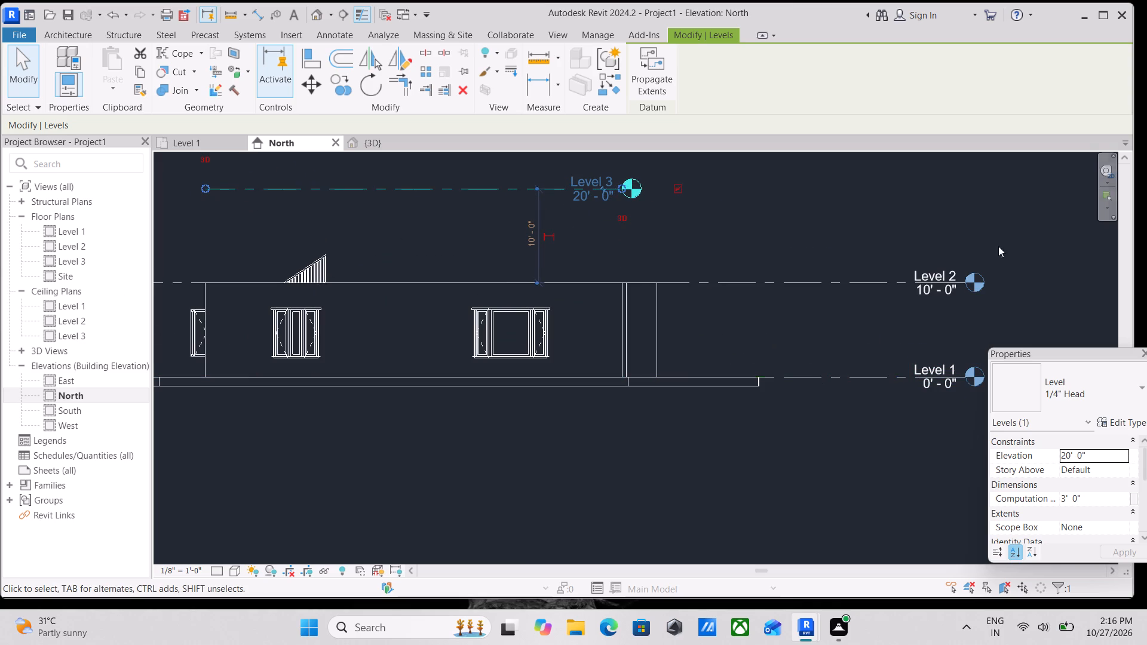
scroll(785, 284, "down", 1)
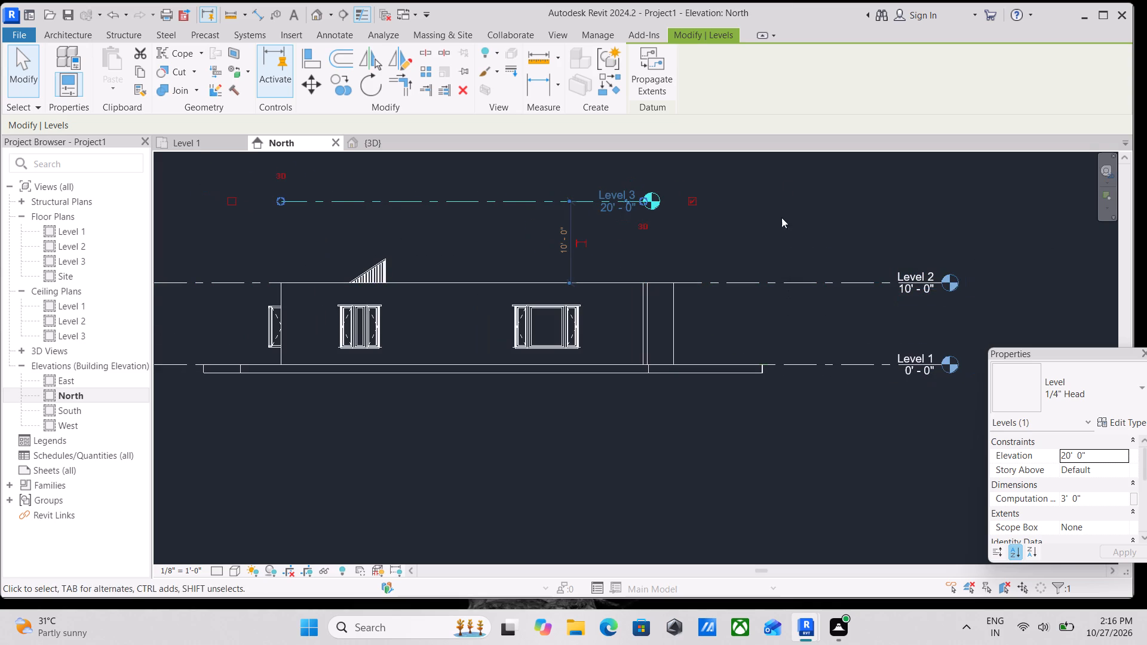
middle_click_drag(786, 182, 772, 219)
left_click_drag(630, 236, 964, 229)
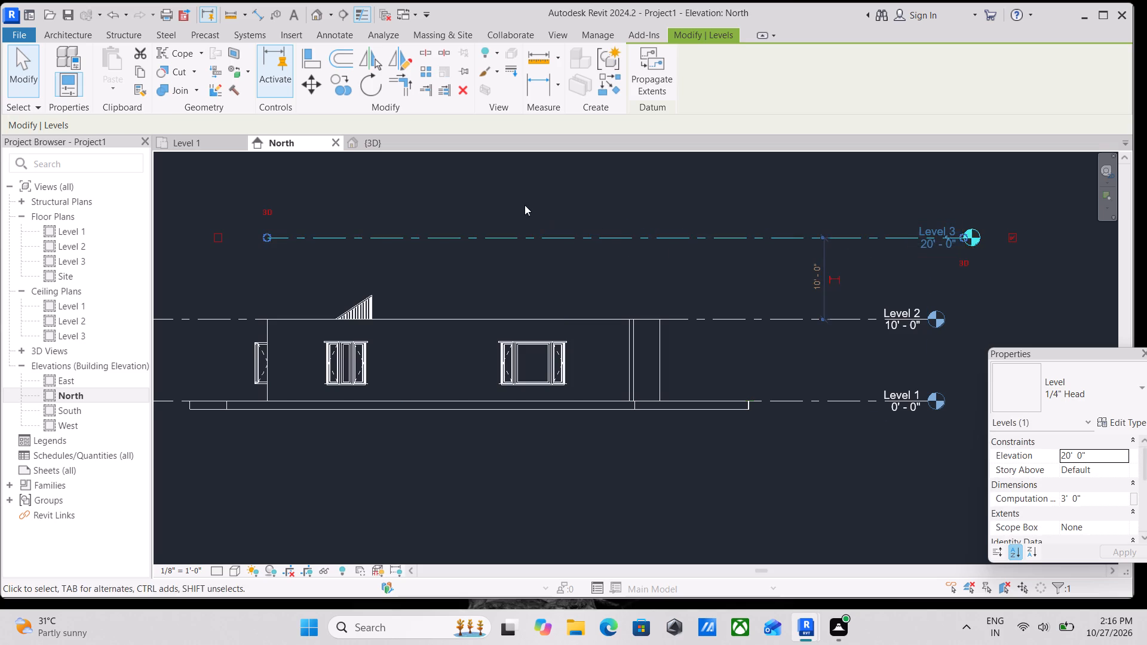
Extend the bubble-less end of the 20' level to about where the Level 1 and Level 2 lines end.
middle_click_drag(525, 204, 930, 154)
scroll(530, 232, "down", 3)
middle_click_drag(530, 231, 615, 321)
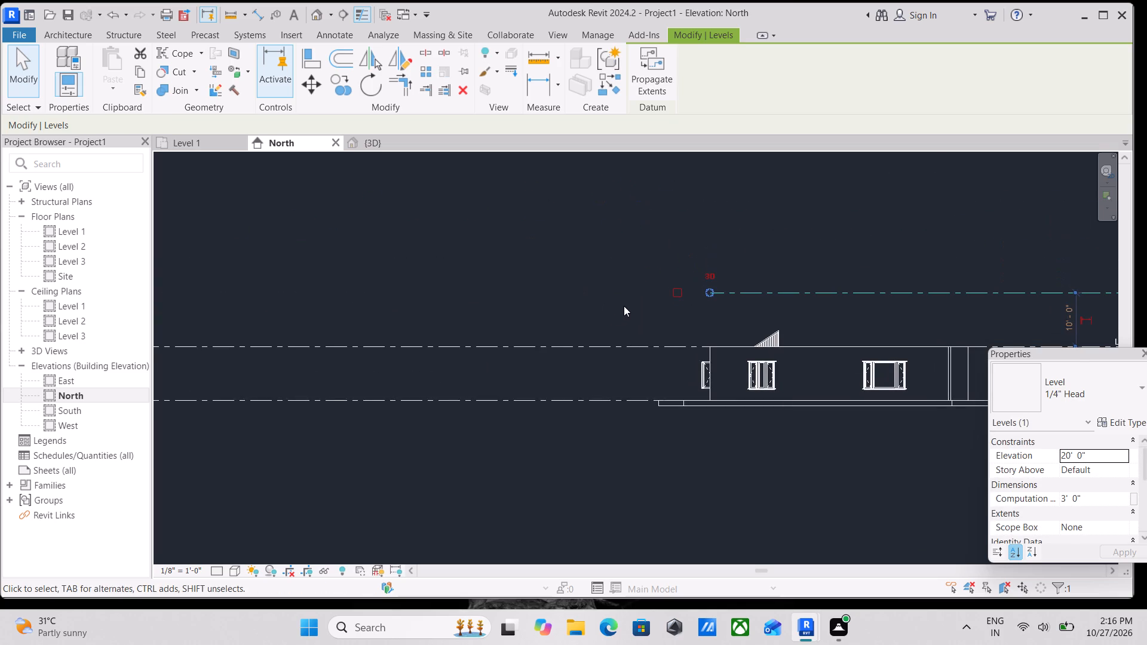
left_click_drag(710, 294, 304, 287)
middle_click_drag(304, 287, 636, 241)
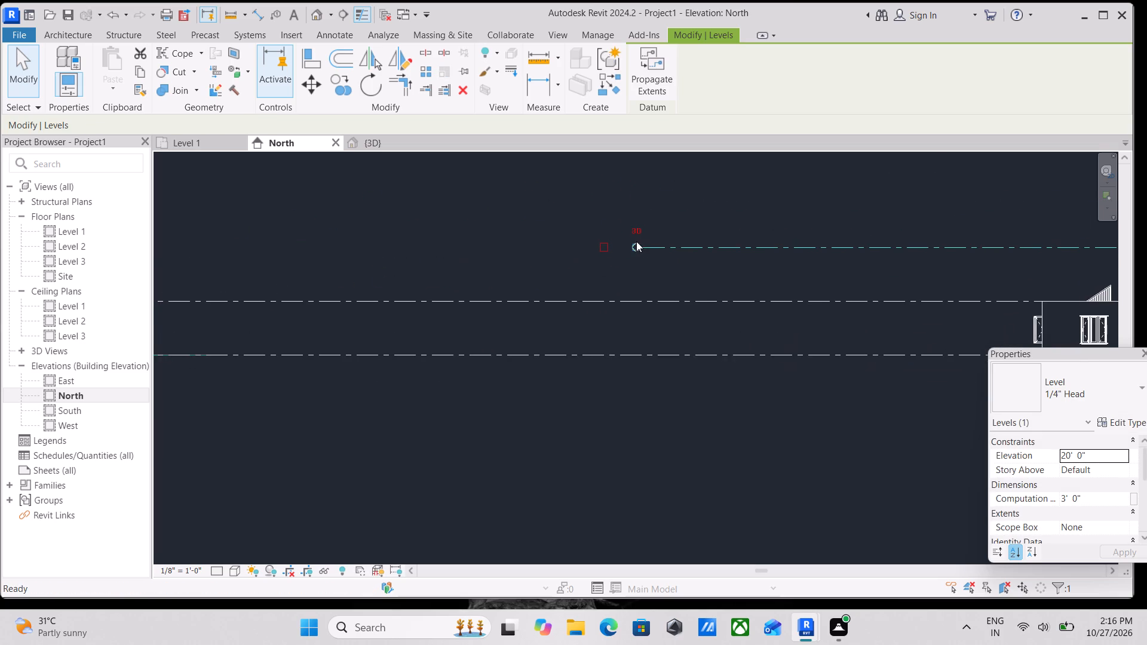
left_click_drag(633, 249, 342, 253)
middle_click_drag(345, 255, 688, 231)
left_click_drag(685, 222, 441, 238)
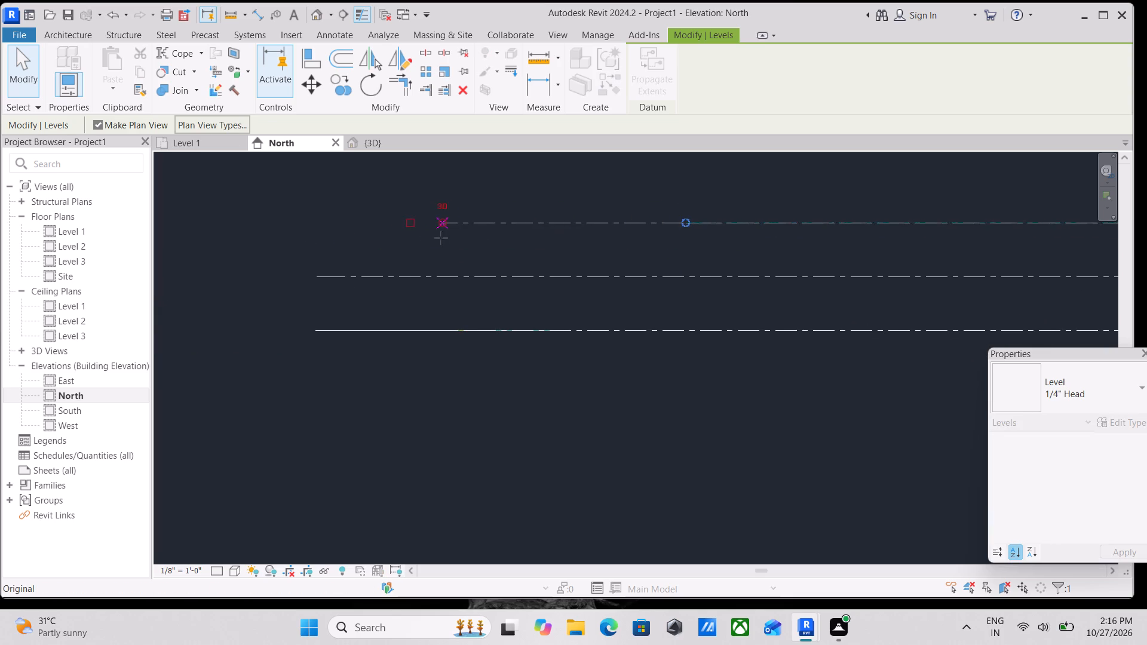
left_click_drag(441, 238, 333, 233)
scroll(606, 206, "down", 2)
middle_click_drag(600, 205, 467, 215)
scroll(759, 160, "down", 1)
middle_click_drag(759, 160, 523, 178)
key("Escape")
scroll(864, 309, "up", 3)
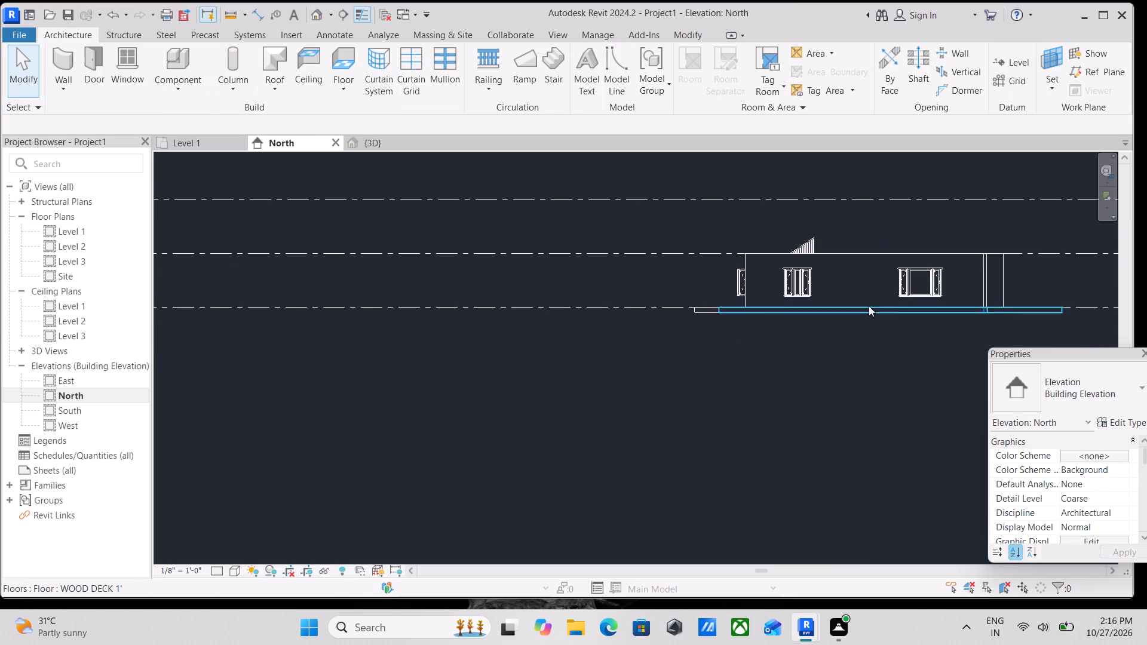
scroll(934, 305, "up", 1)
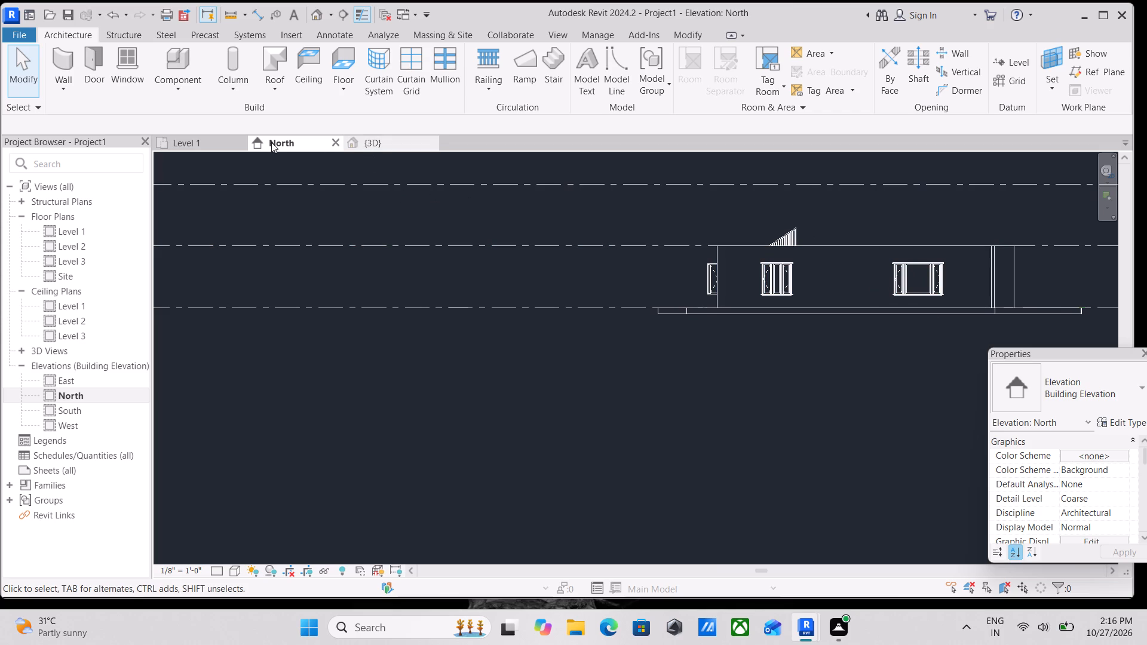
Copy the imported AMBER VILLA floor plan from the 3D view and paste it aligned to Level 2 from the North elevation.
left_click(363, 144)
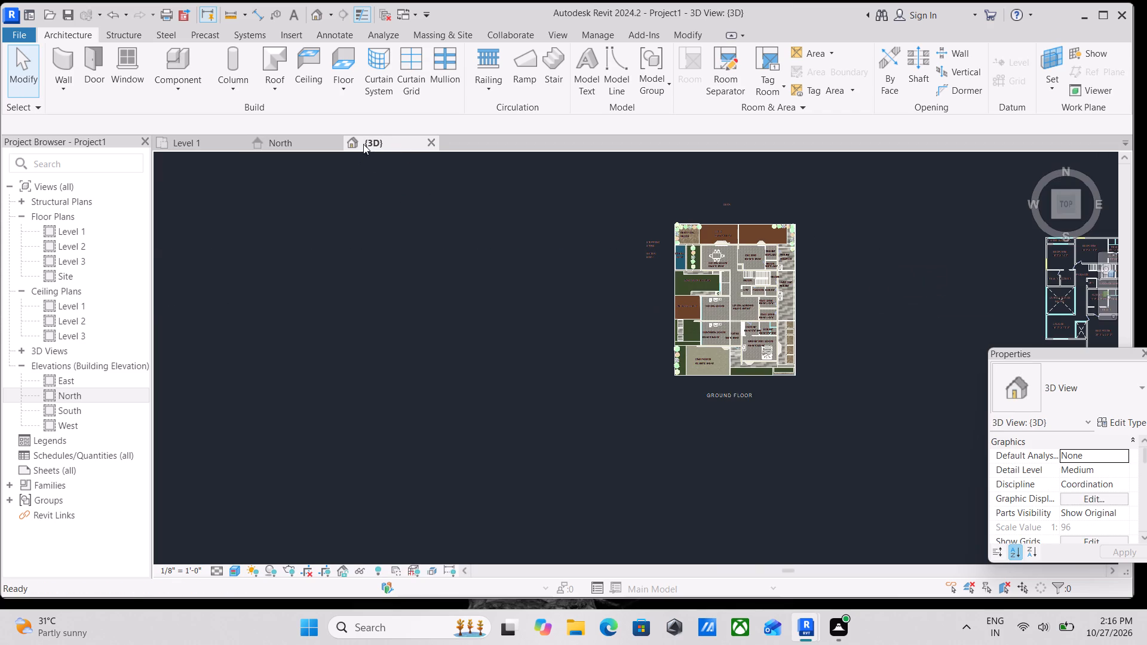
scroll(874, 254, "up", 2)
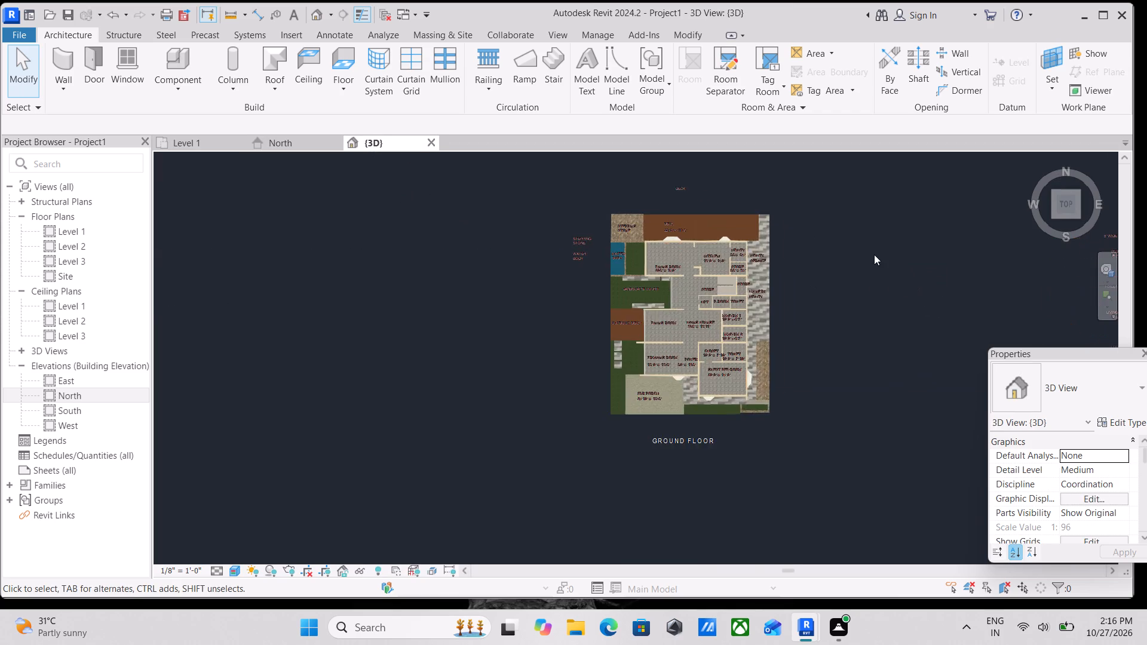
scroll(874, 254, "down", 2)
middle_click_drag(874, 254, 728, 262)
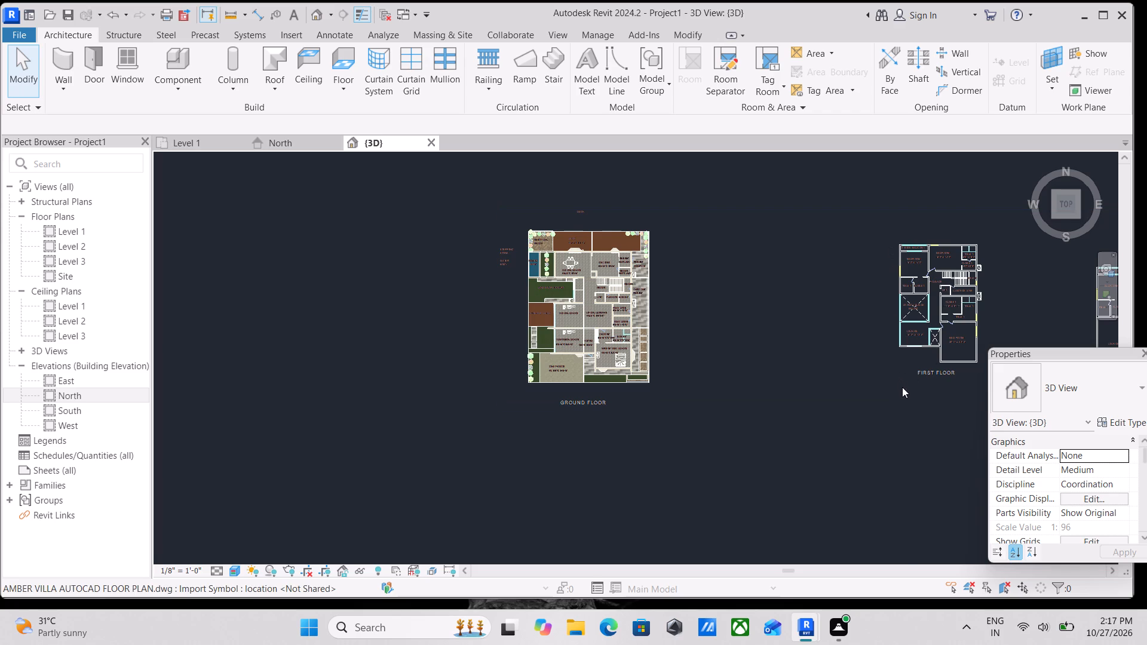
left_click(939, 378)
scroll(934, 371, "down", 2)
middle_click_drag(934, 368, 703, 256)
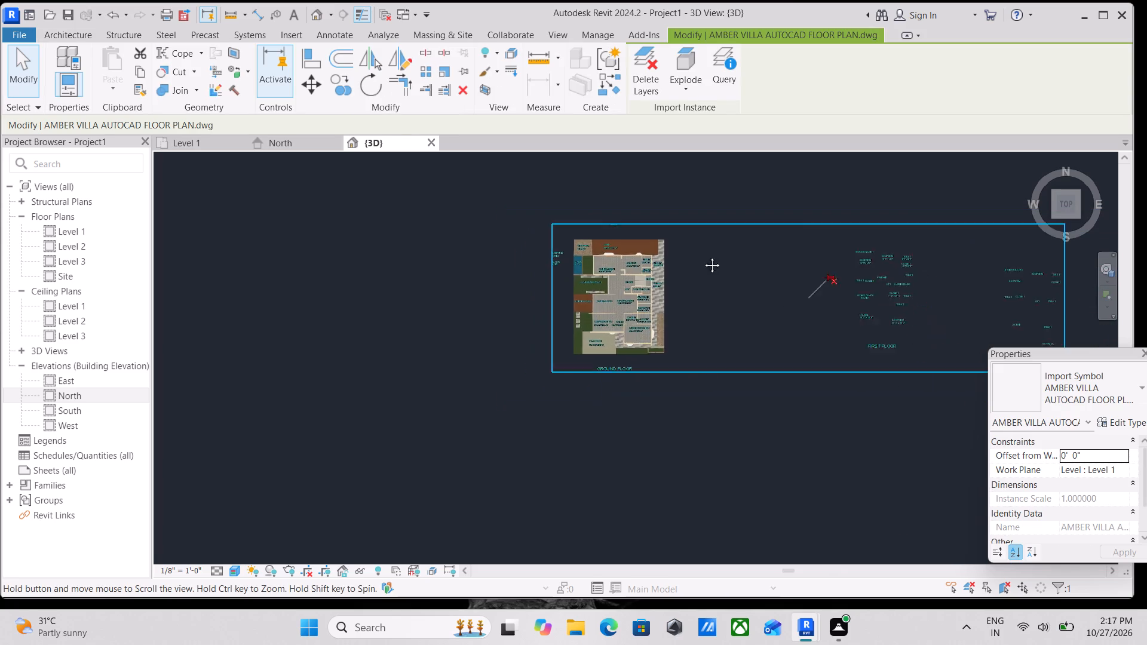
middle_click_drag(703, 256, 683, 248)
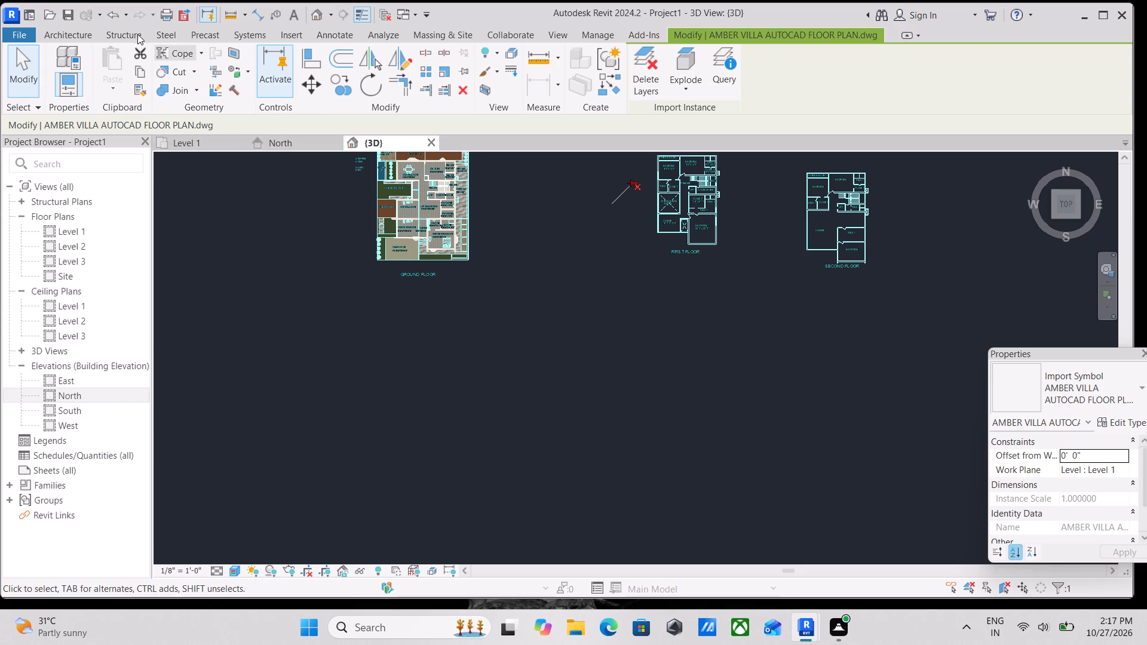
left_click(137, 70)
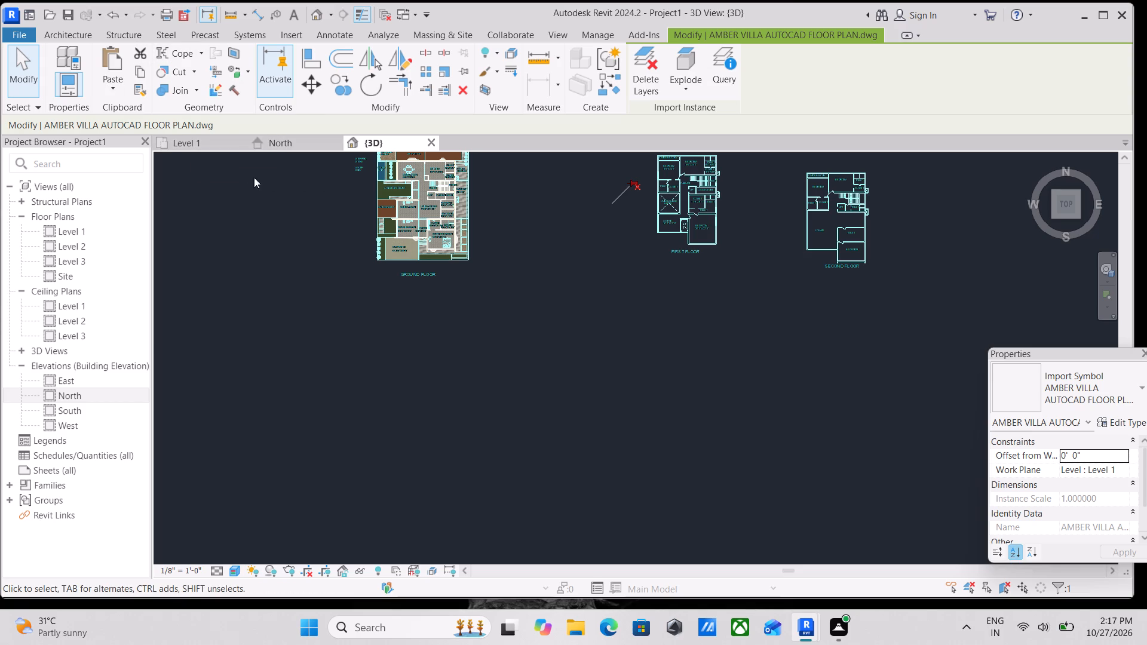
left_click(292, 141)
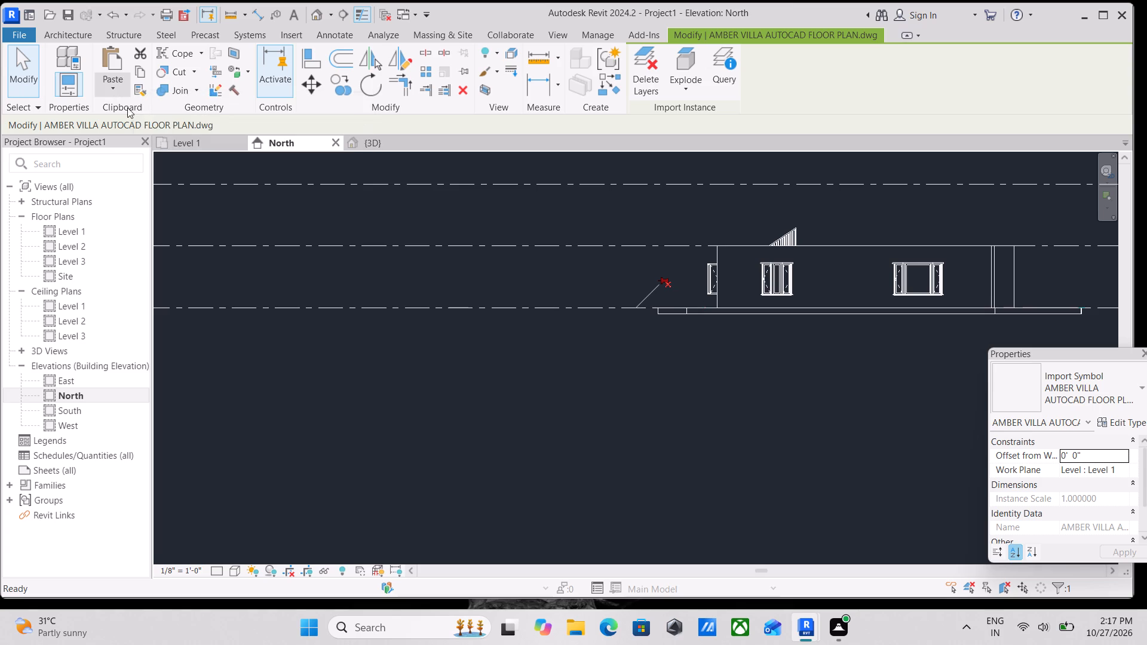
left_click(111, 90)
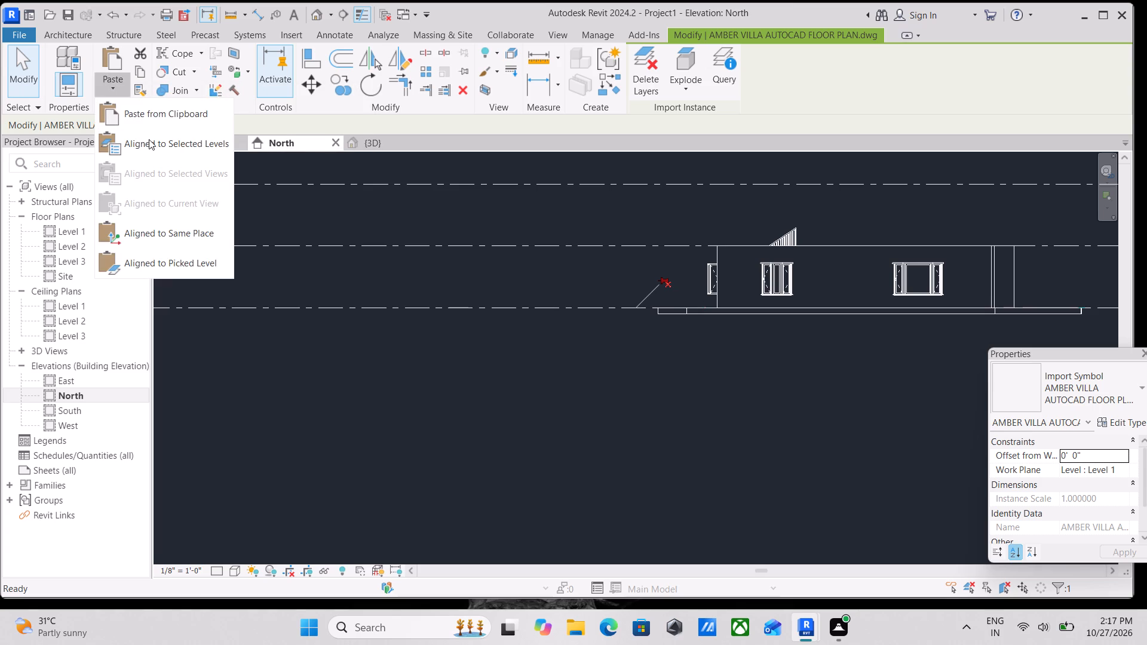
left_click(151, 141)
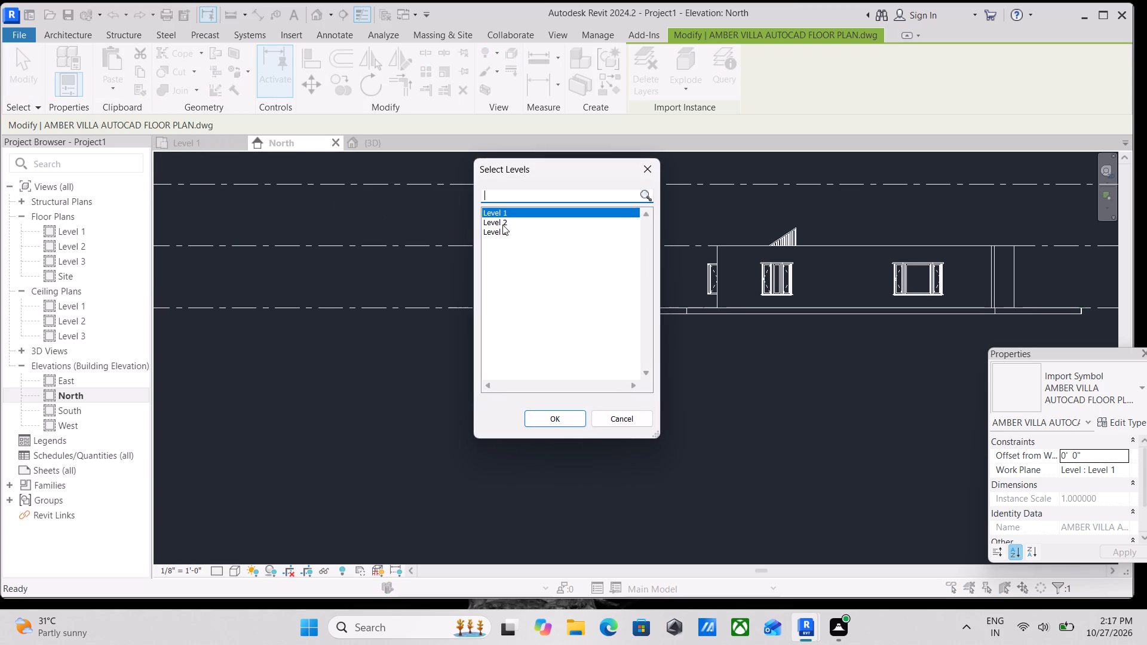
left_click(502, 225)
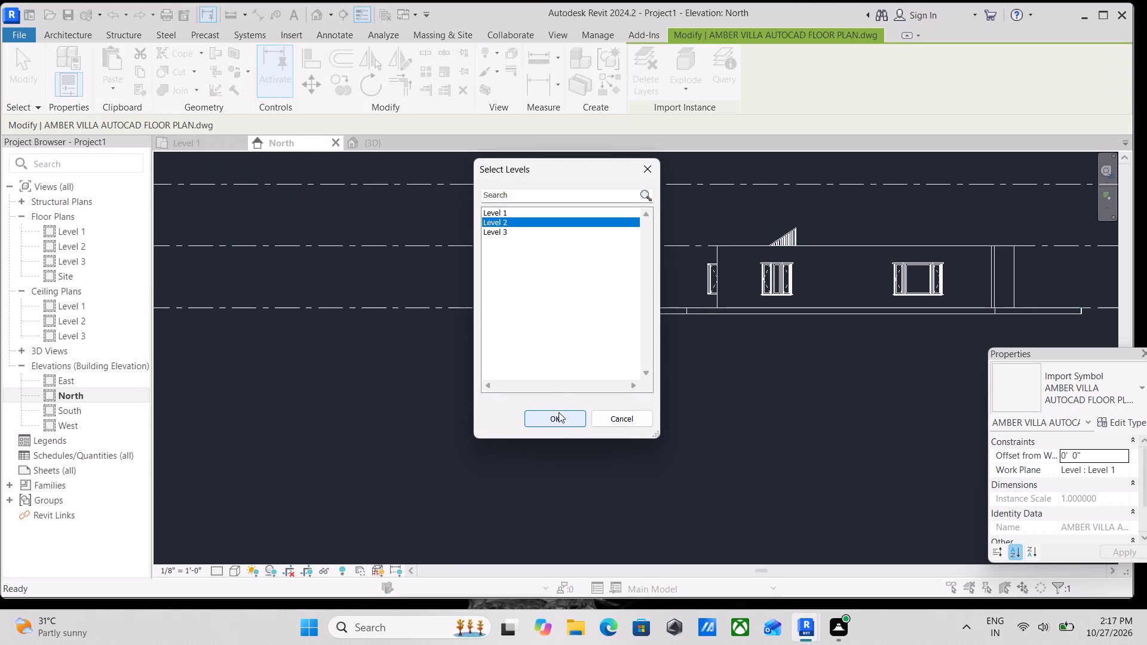
left_click(560, 416)
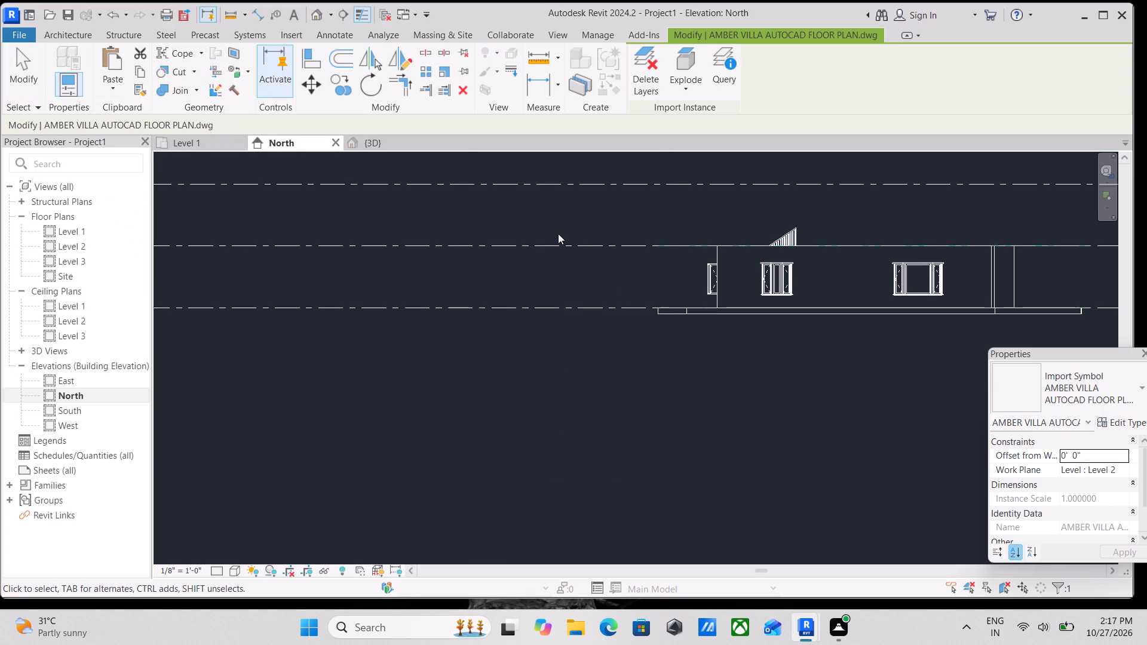
In the Level 2 floor plan, nudge the pasted plan sideways until its FIRST FLOOR drawing overlies the ground-floor plan.
scroll(558, 234, "down", 2)
middle_click_drag(552, 242, 511, 316)
scroll(674, 282, "up", 3)
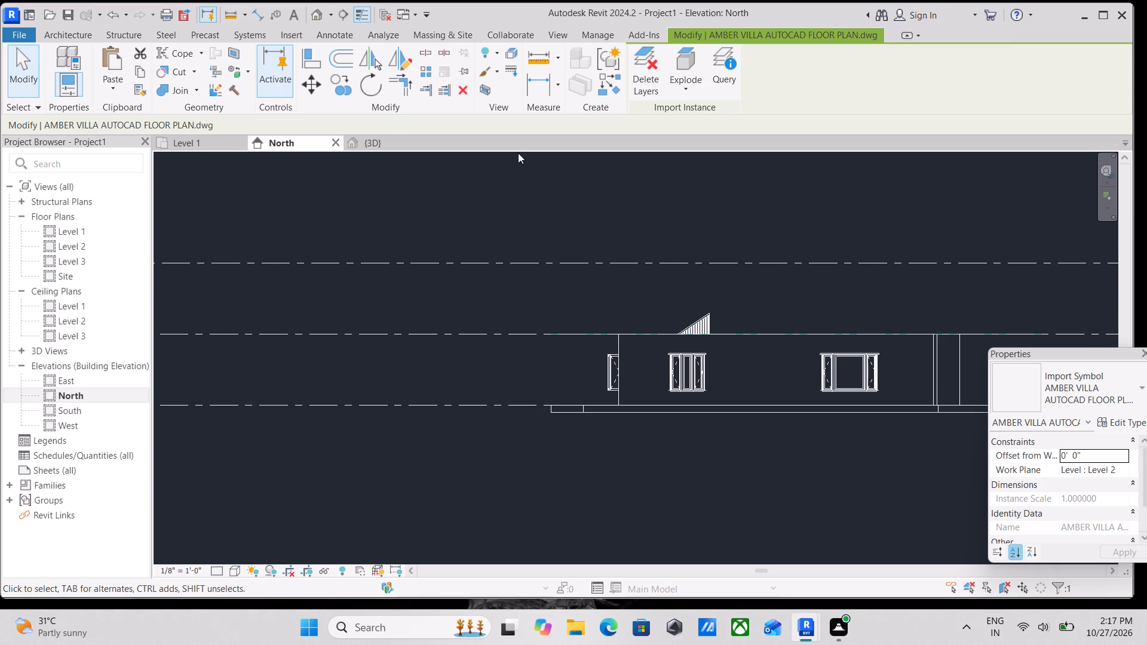
double_click(91, 244)
scroll(658, 285, "down", 2)
middle_click_drag(658, 285, 661, 257)
scroll(515, 262, "up", 3)
middle_click_drag(426, 239, 486, 197)
left_click(490, 218)
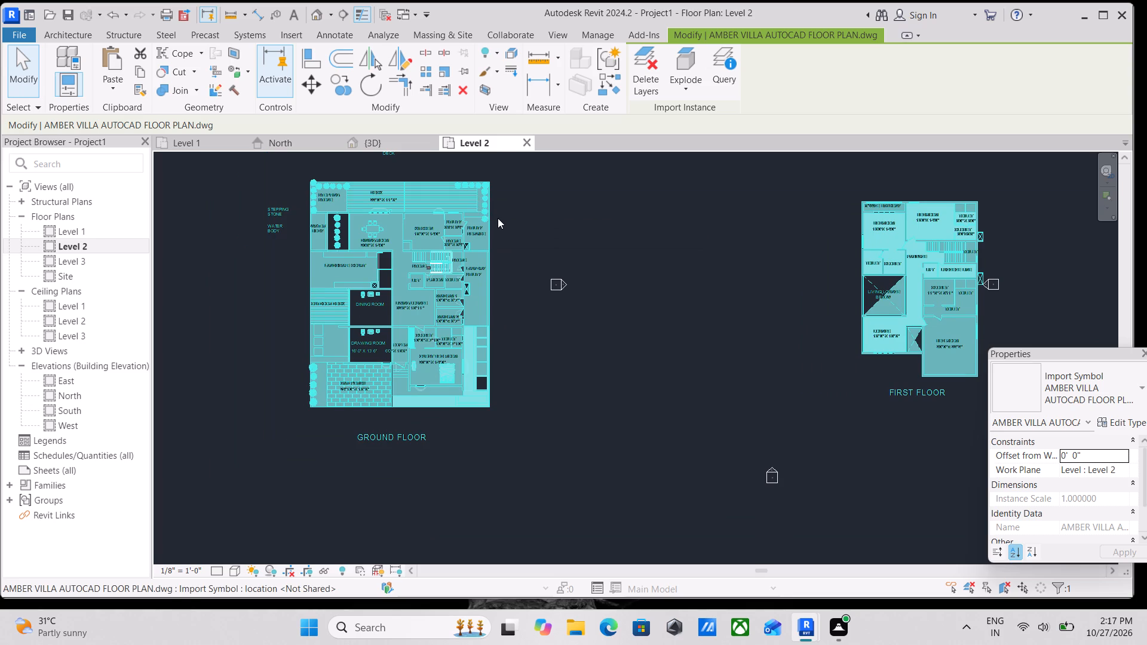
key("Left")
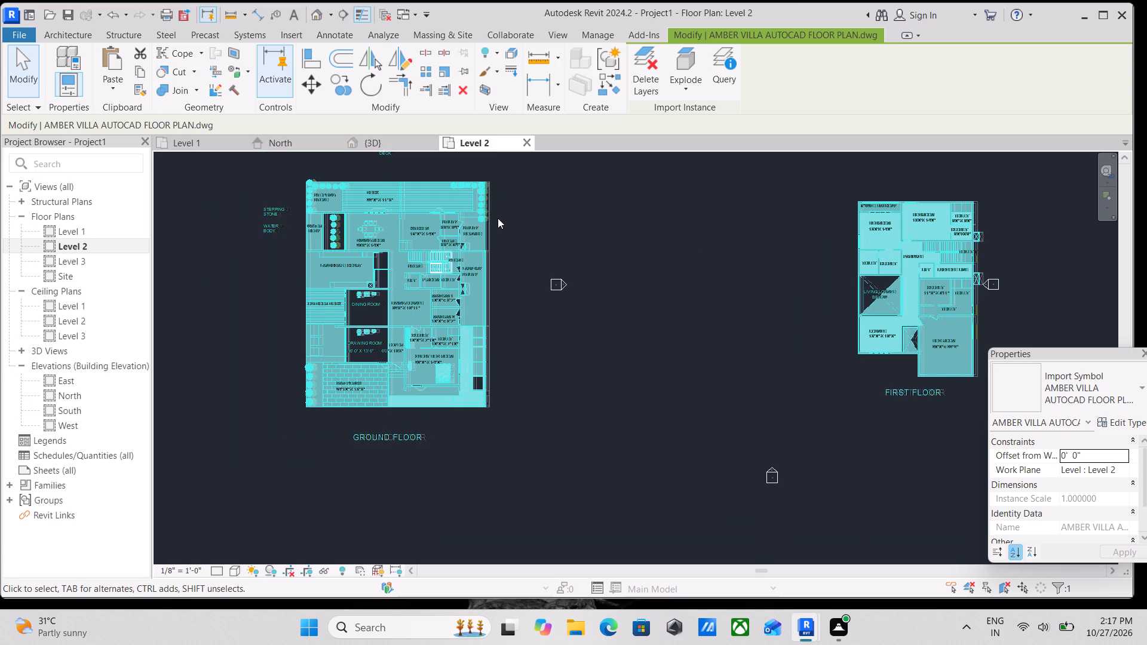
key("Left")
key("Left")
key("Left")
key("Left")
key("Left")
key("Left")
key("Left")
key("Left")
key("Left")
key("Left")
key("Left")
key("Left")
key("Left")
key("Left")
key("Left")
key("Left")
key("Left")
key("Left")
key("Left")
key("Left")
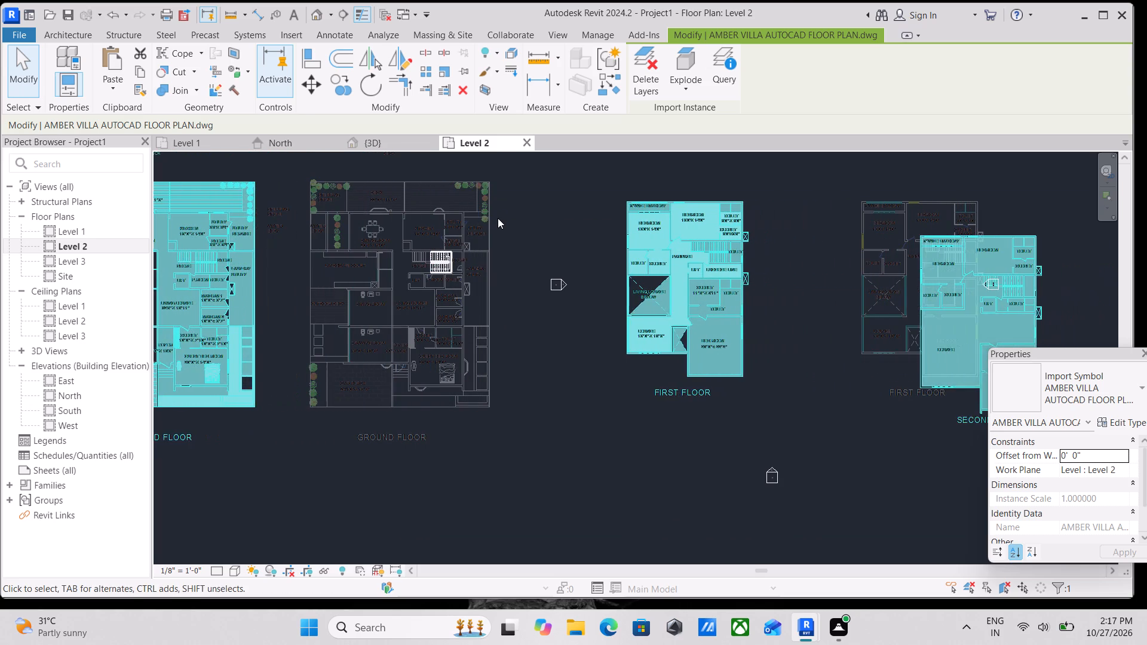
key("Left")
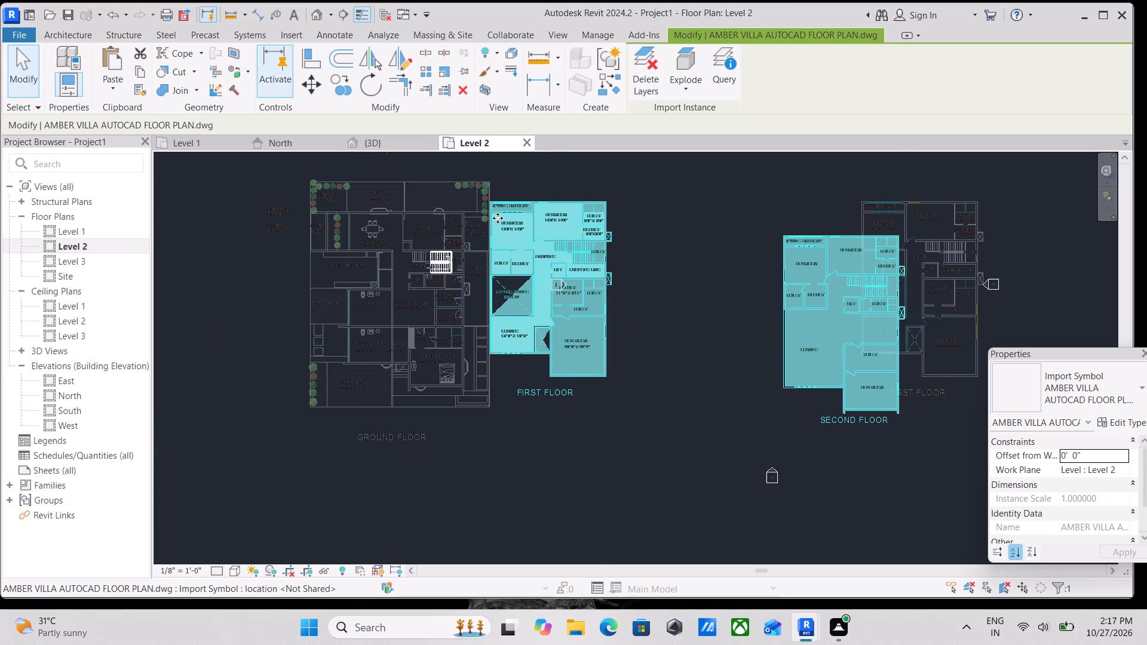
key("Left")
key("Left")
key("Left")
key("Left")
key("Left")
key("Left")
key("Left")
key("Left")
key("Left")
key("Left")
key("Left")
key("Left")
key("Left")
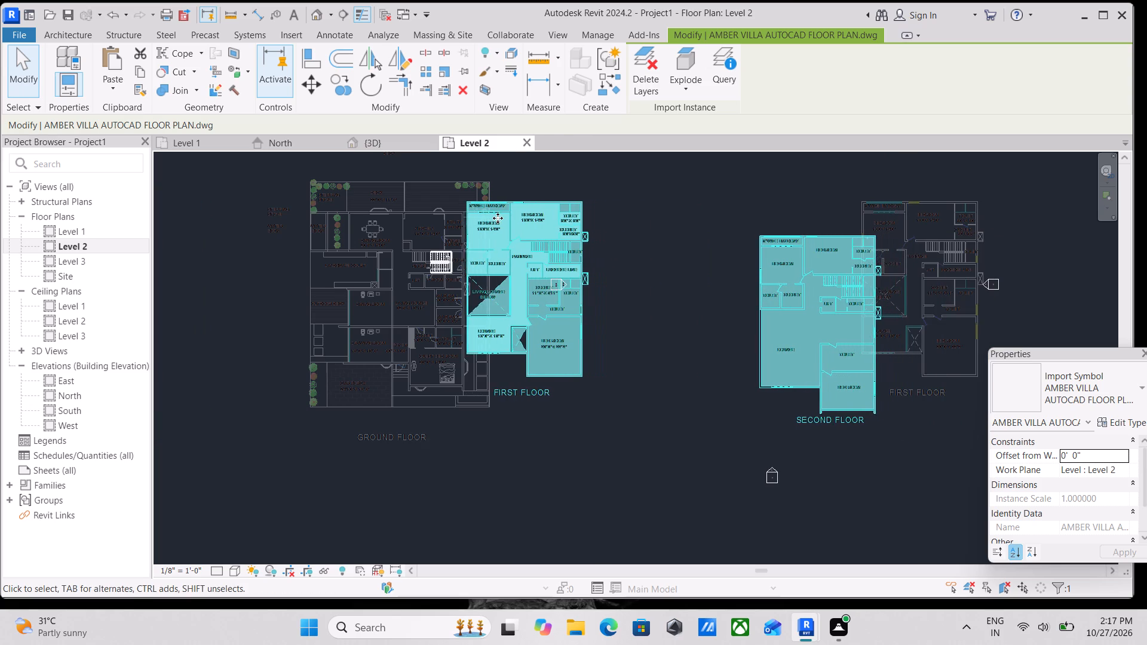
key("Left")
key("Left")
key("Left")
key("Left")
key("Left")
key("Left")
key("Left")
key("Left")
key("Left")
key("Left")
key("Left")
key("Left")
key("Left")
key("Left")
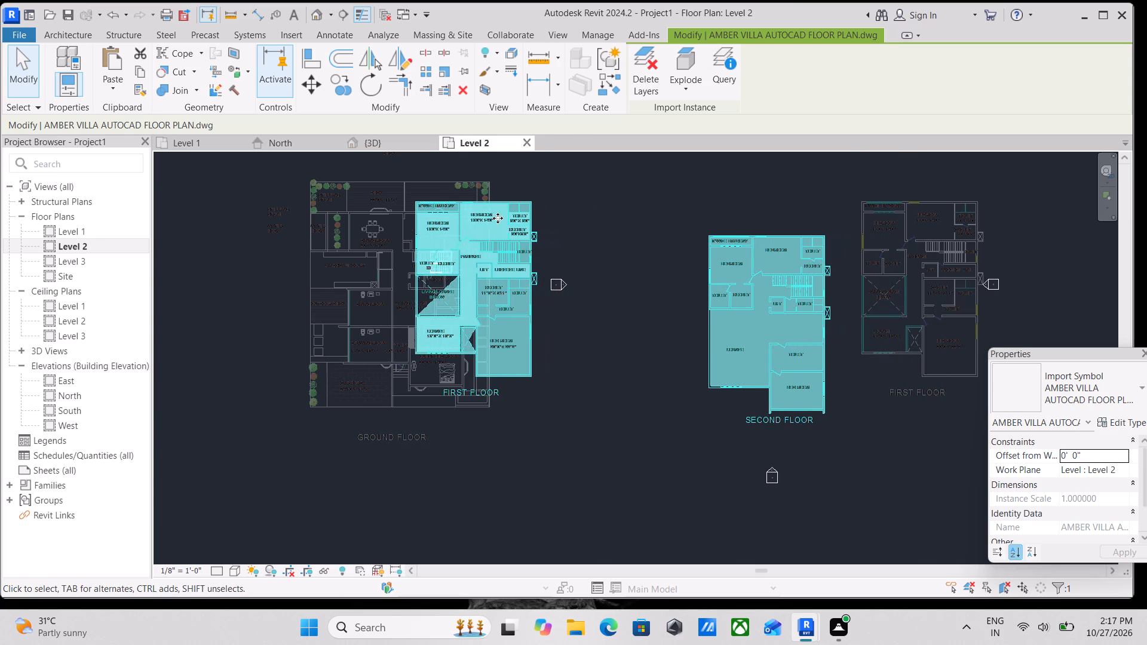
key("Left")
key("Left")
key("Left")
key("Left")
key("Left")
key("Left")
scroll(566, 251, "up", 2)
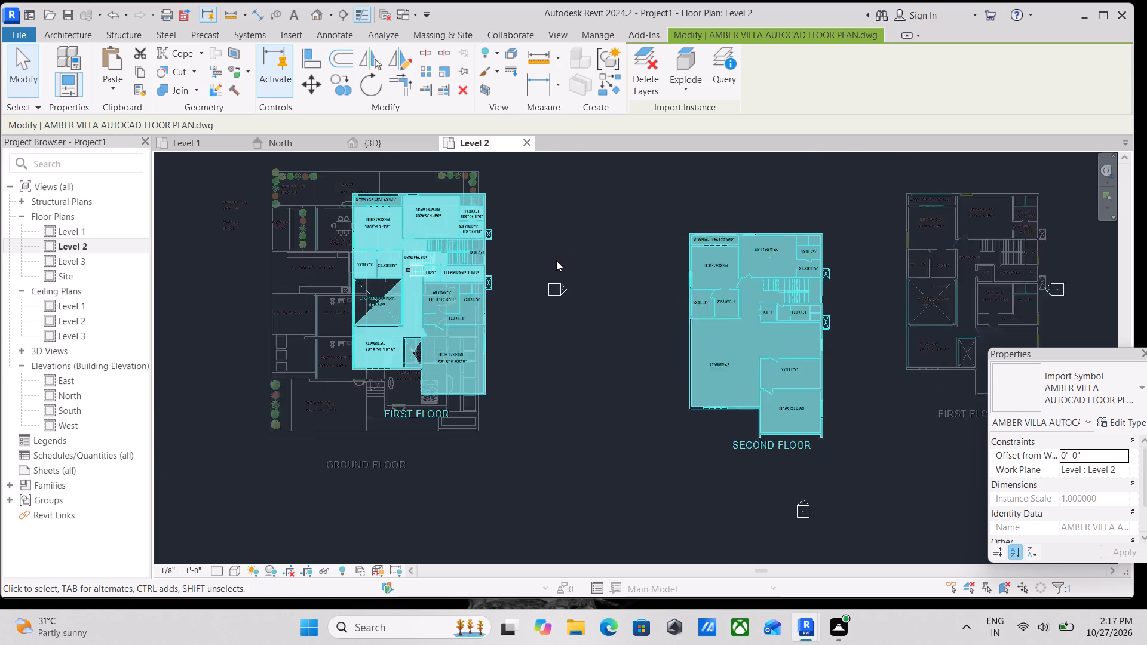
key("Left")
scroll(516, 259, "up", 3)
key("Left")
key("Left")
key("Left")
key("Left")
key("Left")
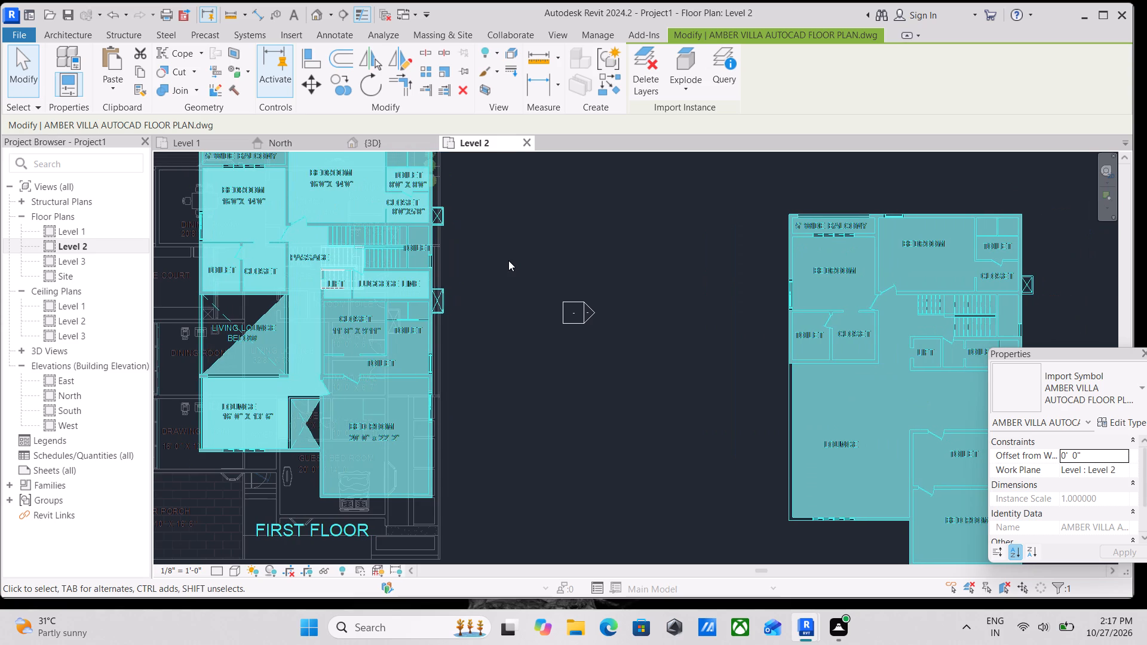
key("Escape")
scroll(464, 284, "up", 2)
scroll(466, 278, "down", 1)
middle_click_drag(467, 277, 489, 273)
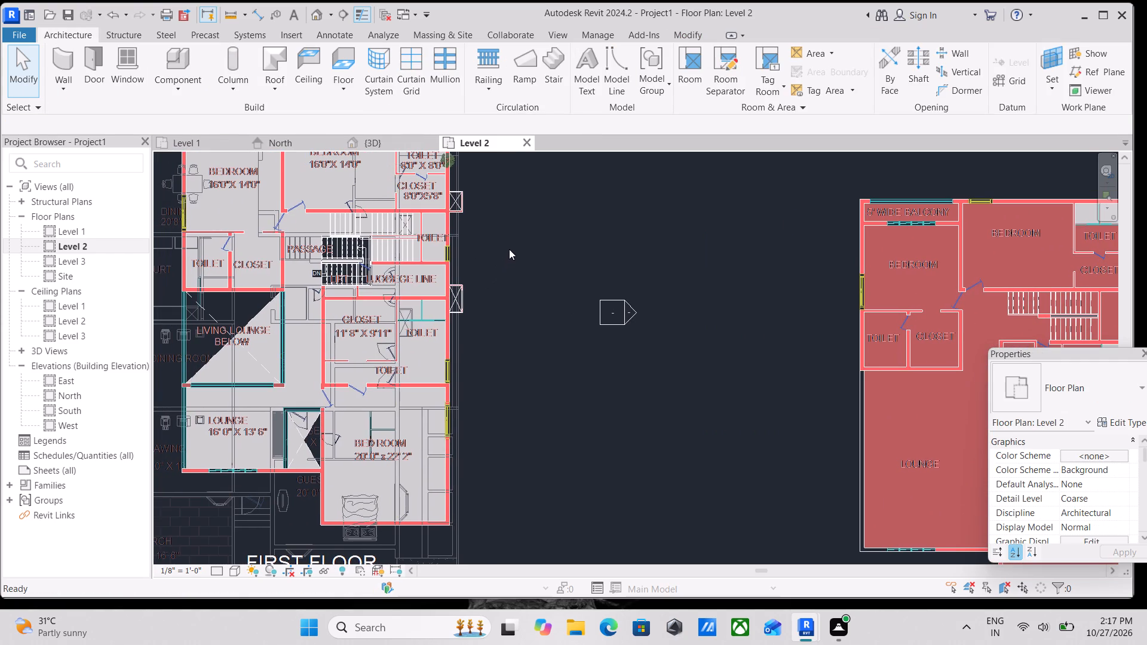
Nudge the Level 2 plan copy slightly farther in the same direction, bringing the first-floor drawing inward from the plot boundary.
key("Right")
key("Right")
key("Right")
key("Left")
key("Left")
key("Left")
key("Left")
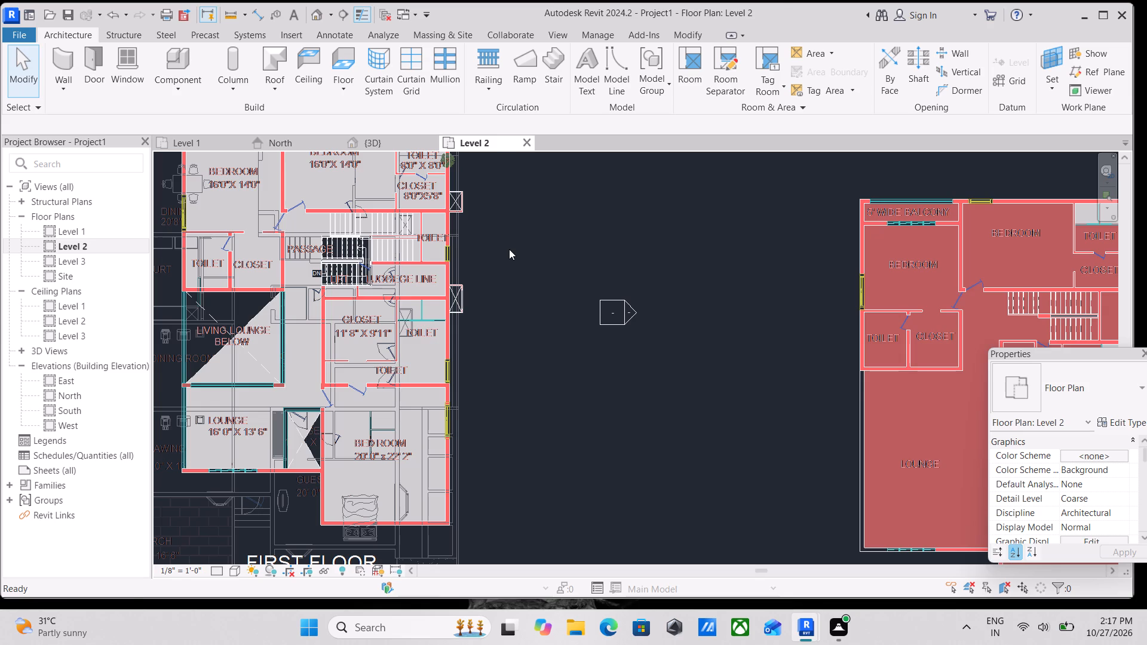
key("Left")
scroll(487, 263, "down", 3)
key("Left")
scroll(505, 246, "down", 3)
key("Left")
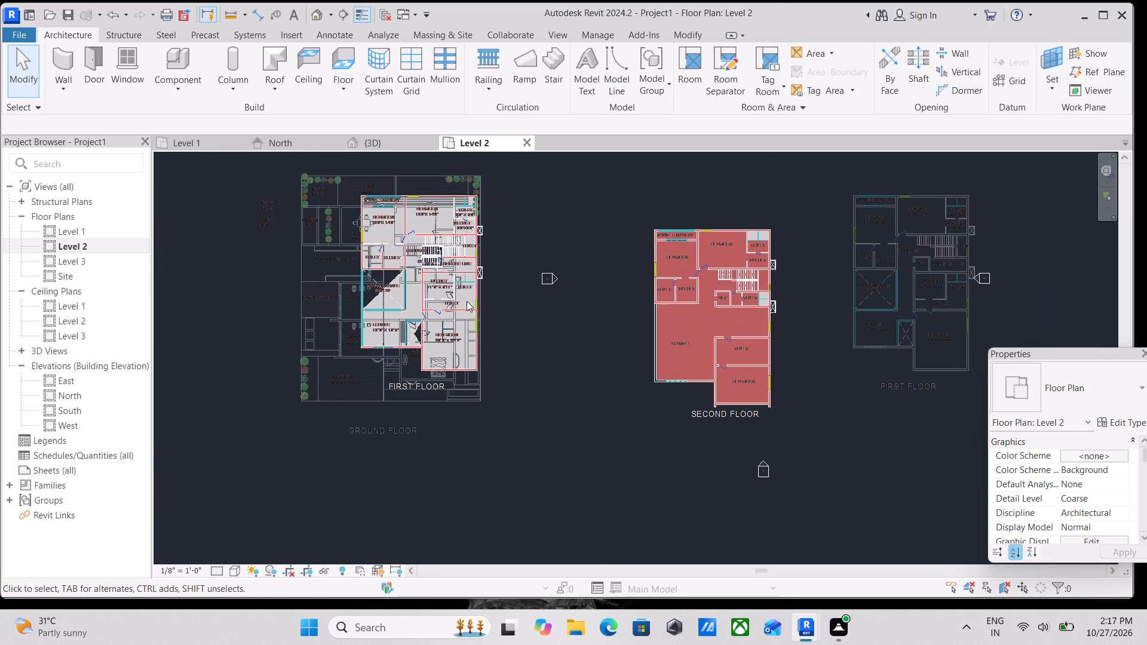
left_click(479, 249)
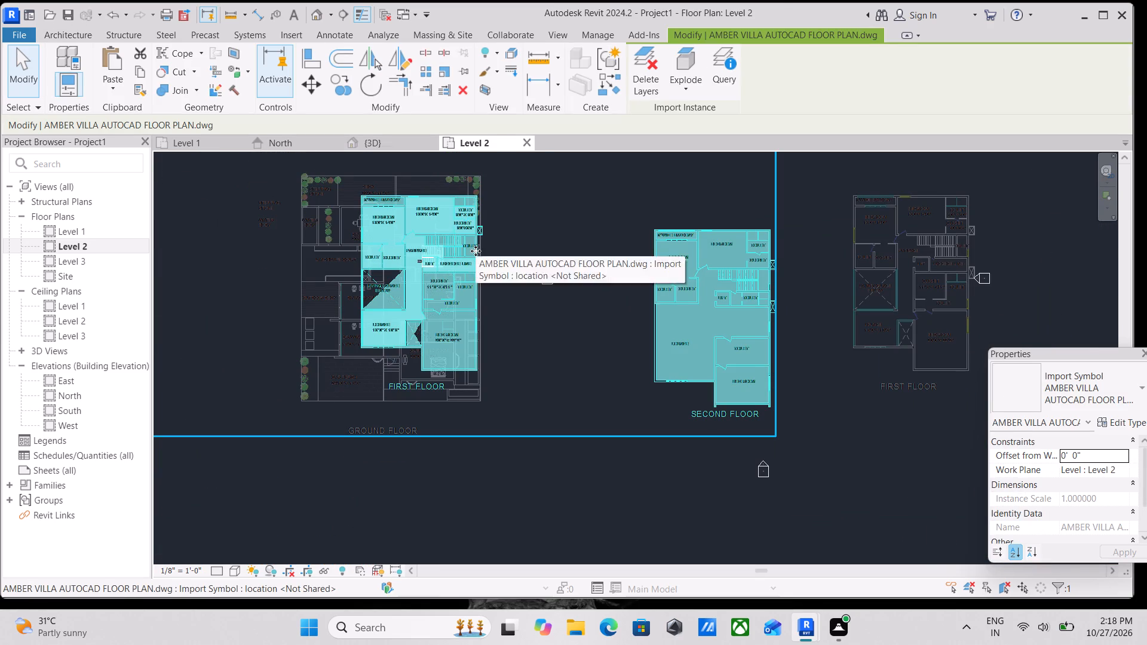
key("Left")
key("Left")
key("Left")
scroll(474, 262, "up", 3)
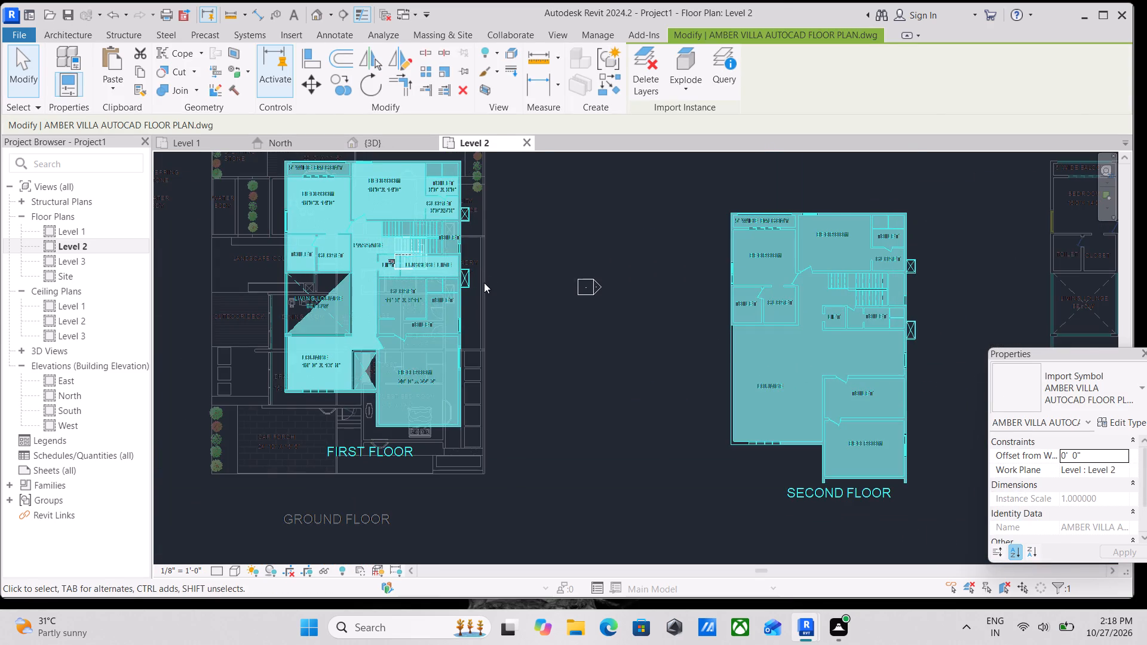
key("Escape")
Examine how the first-floor drawing lines up with the ground-floor walls and stairs beneath it.
scroll(482, 282, "up", 5)
middle_click_drag(475, 268, 477, 288)
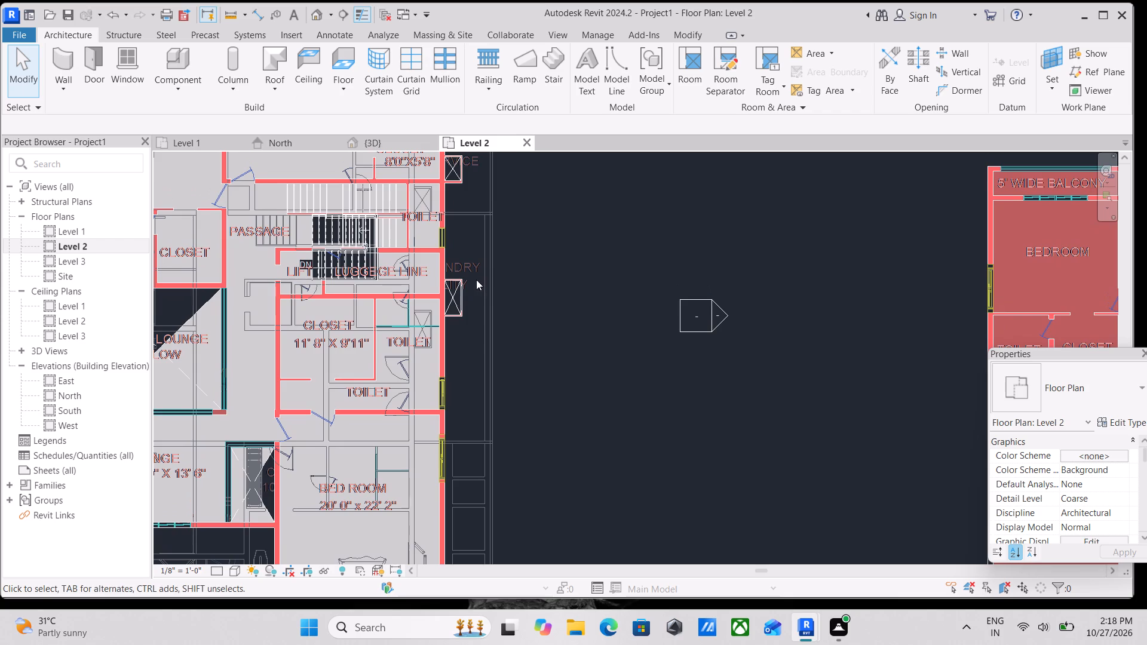
middle_click_drag(480, 288, 497, 326)
scroll(508, 308, "down", 2)
middle_click_drag(510, 300, 533, 214)
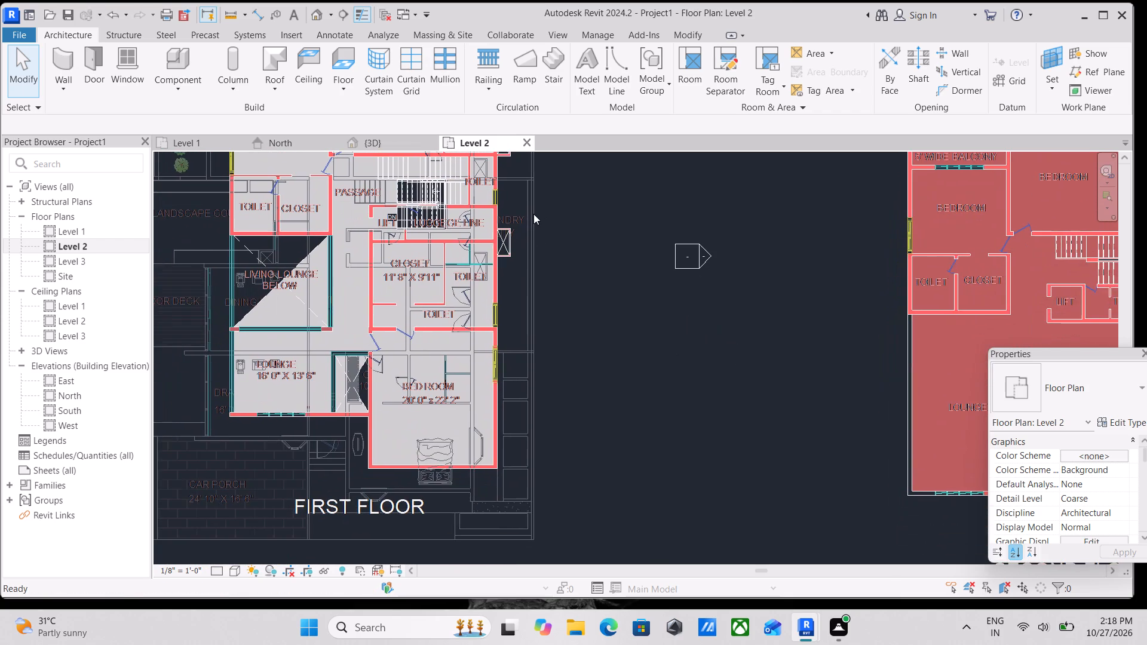
scroll(533, 216, "down", 1)
middle_click_drag(533, 216, 539, 234)
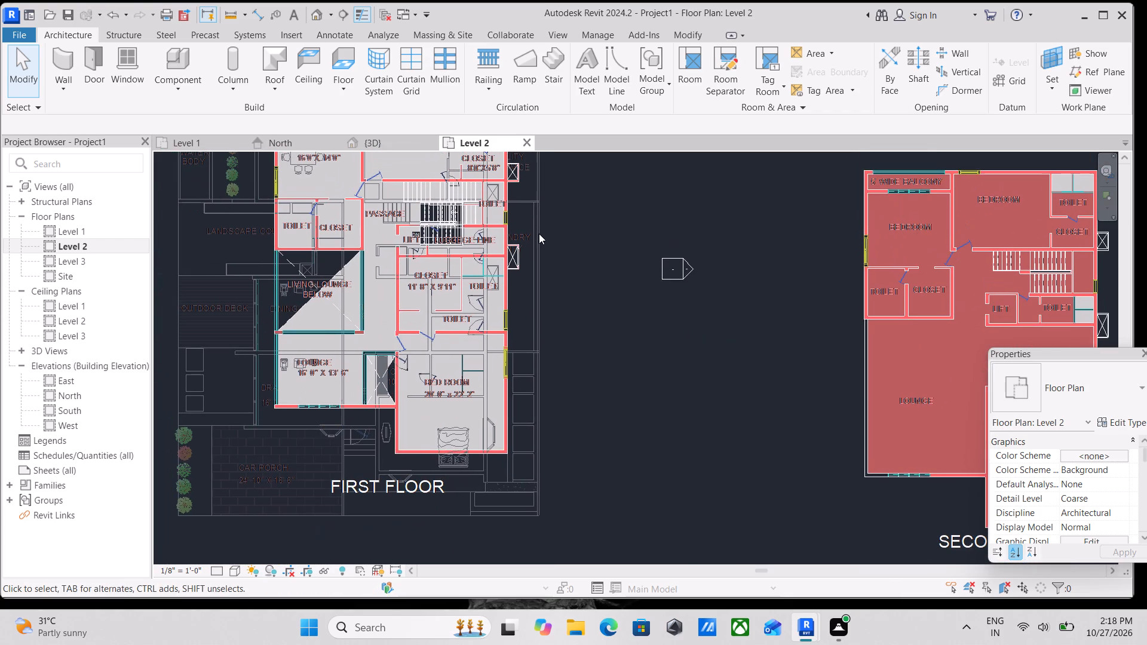
key("Left")
key("Left")
key("Left")
key("Left")
scroll(550, 263, "down", 3)
key("Left")
scroll(636, 219, "down", 2)
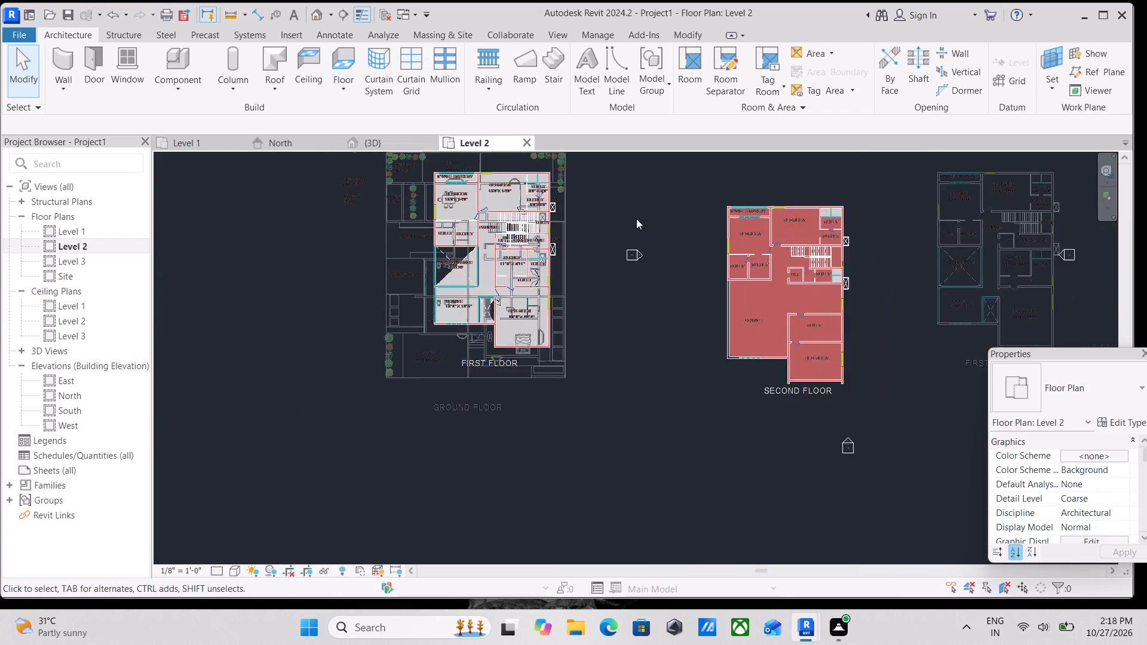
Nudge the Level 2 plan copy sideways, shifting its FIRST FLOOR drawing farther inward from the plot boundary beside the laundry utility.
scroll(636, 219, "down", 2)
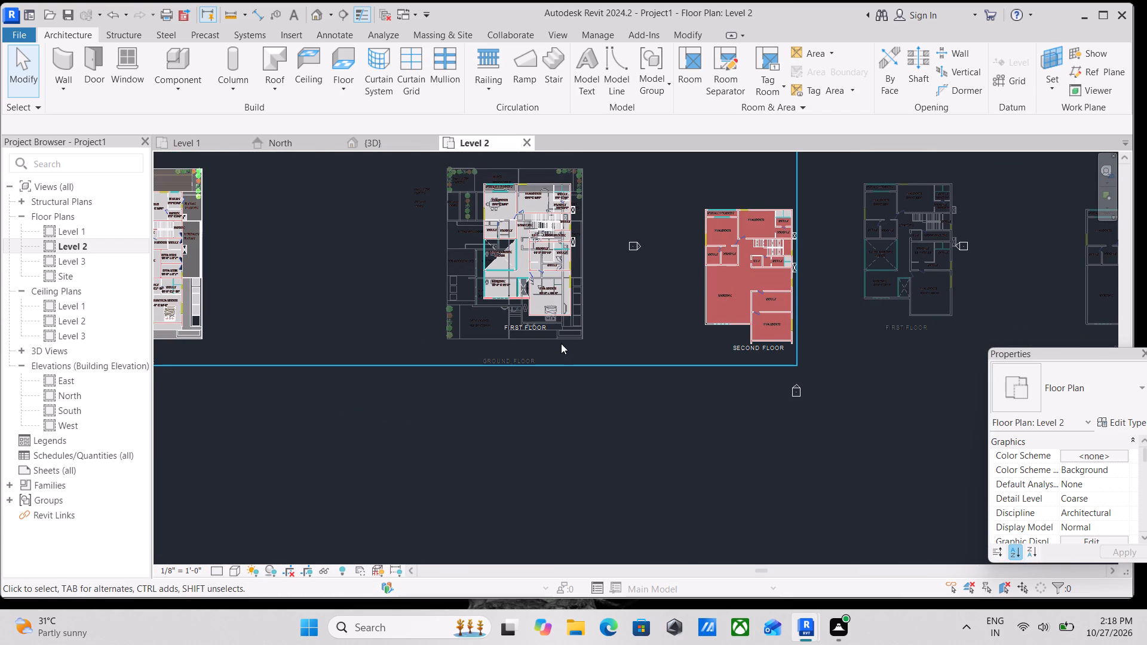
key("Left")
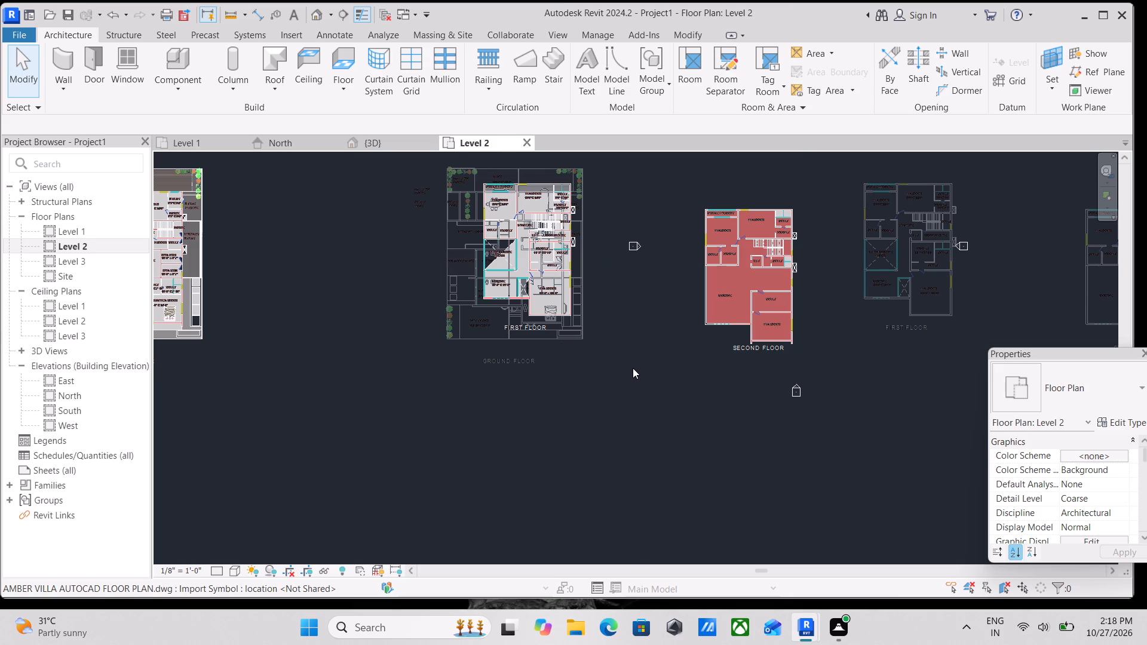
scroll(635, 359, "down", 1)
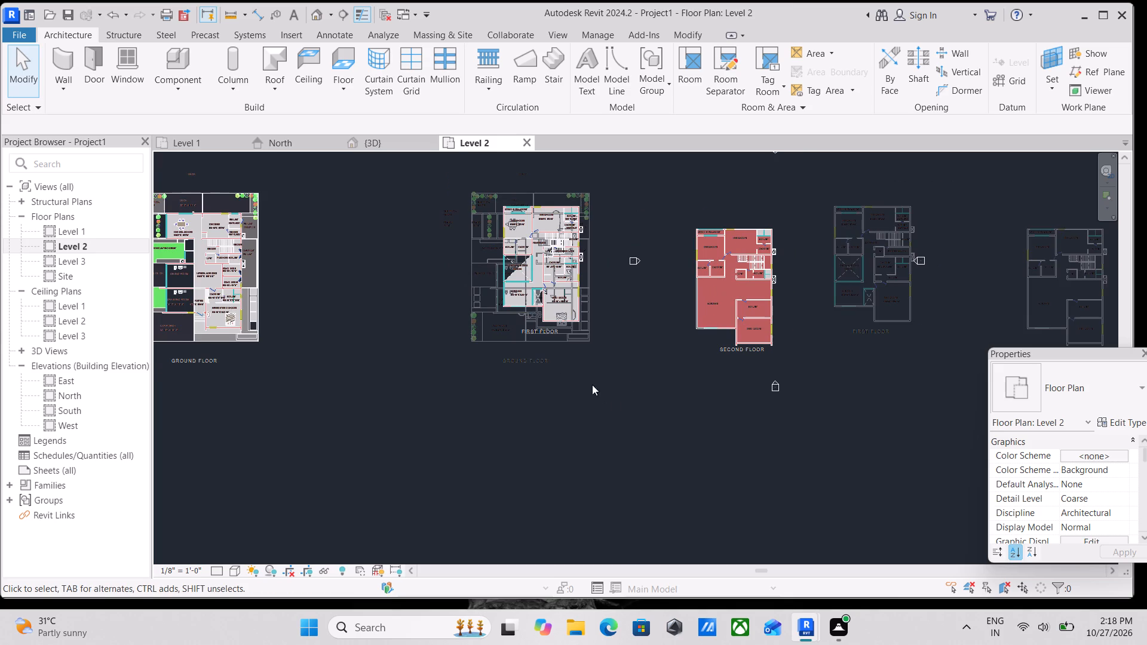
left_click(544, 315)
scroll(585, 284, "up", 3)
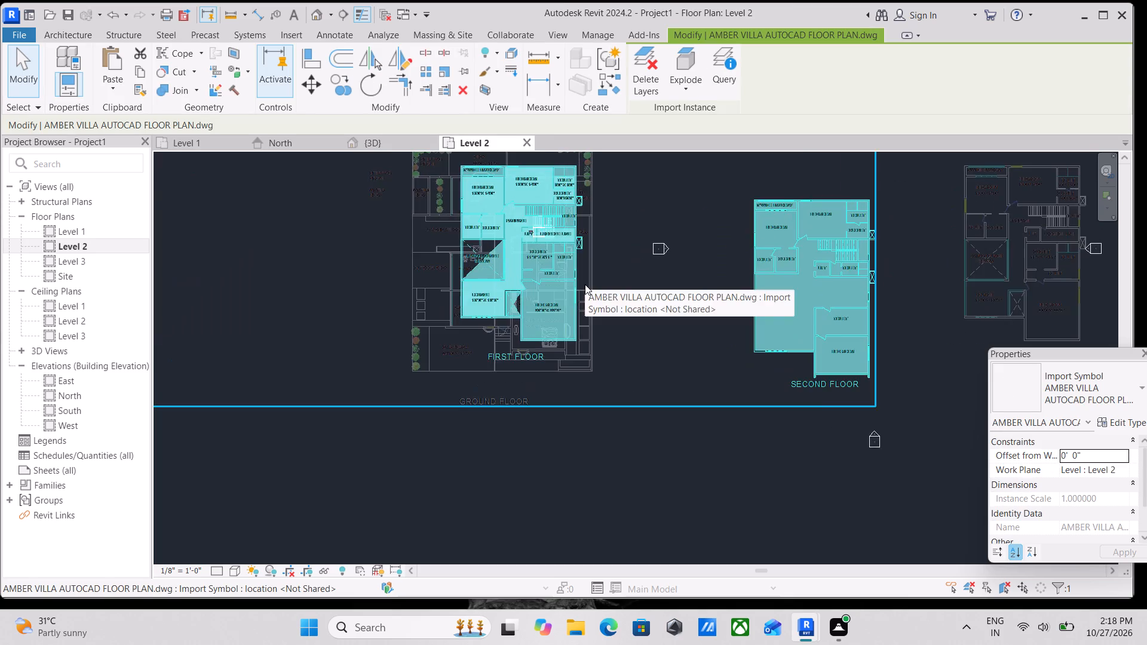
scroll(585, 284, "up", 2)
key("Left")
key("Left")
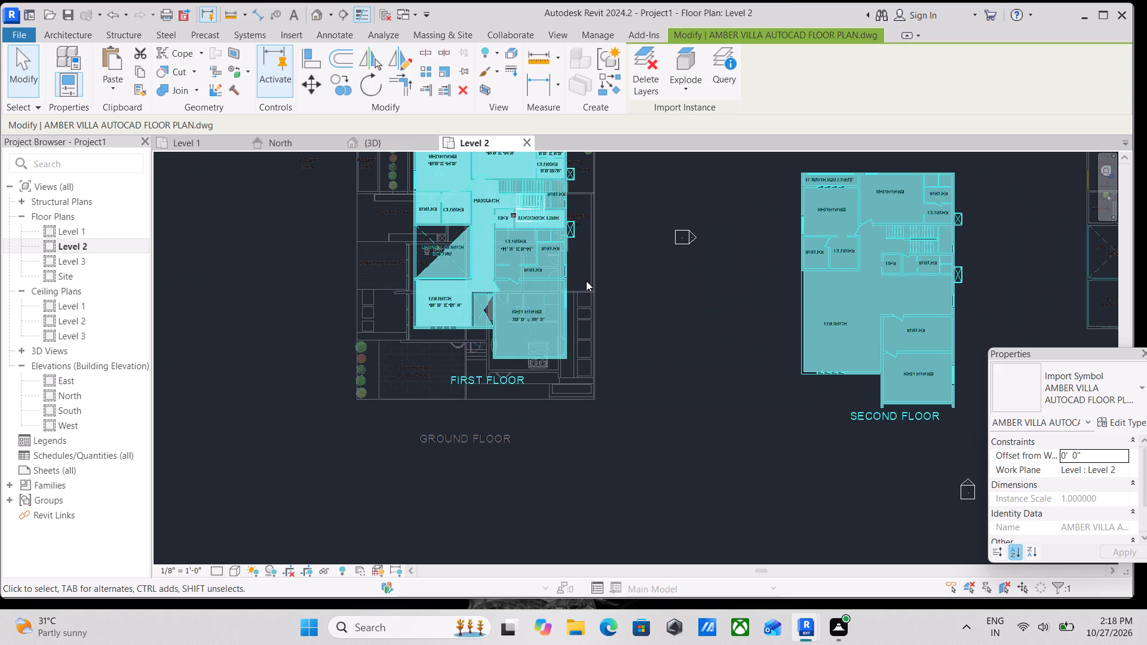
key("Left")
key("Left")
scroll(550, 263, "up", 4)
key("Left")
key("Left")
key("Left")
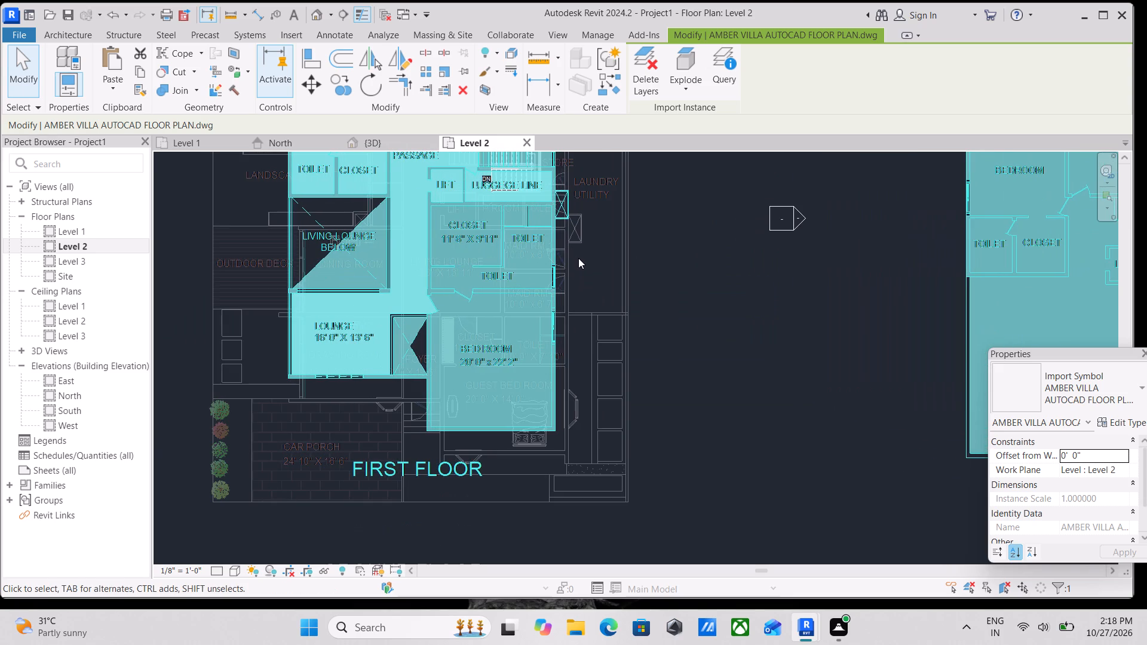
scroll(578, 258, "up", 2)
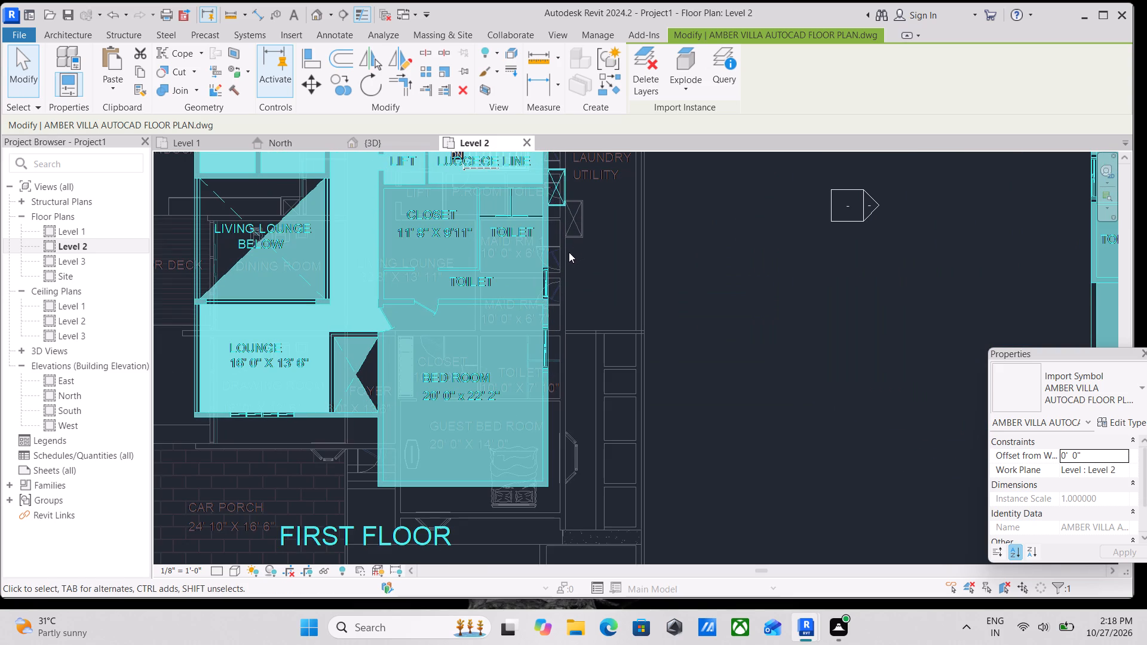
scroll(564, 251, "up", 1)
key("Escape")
Align the lower outer wall edge of the FIRST FLOOR drawing's 20' 0" x 22' 2" bedroom with the ground-floor guest bedroom's outer wall line.
scroll(556, 240, "up", 2)
scroll(562, 232, "down", 2)
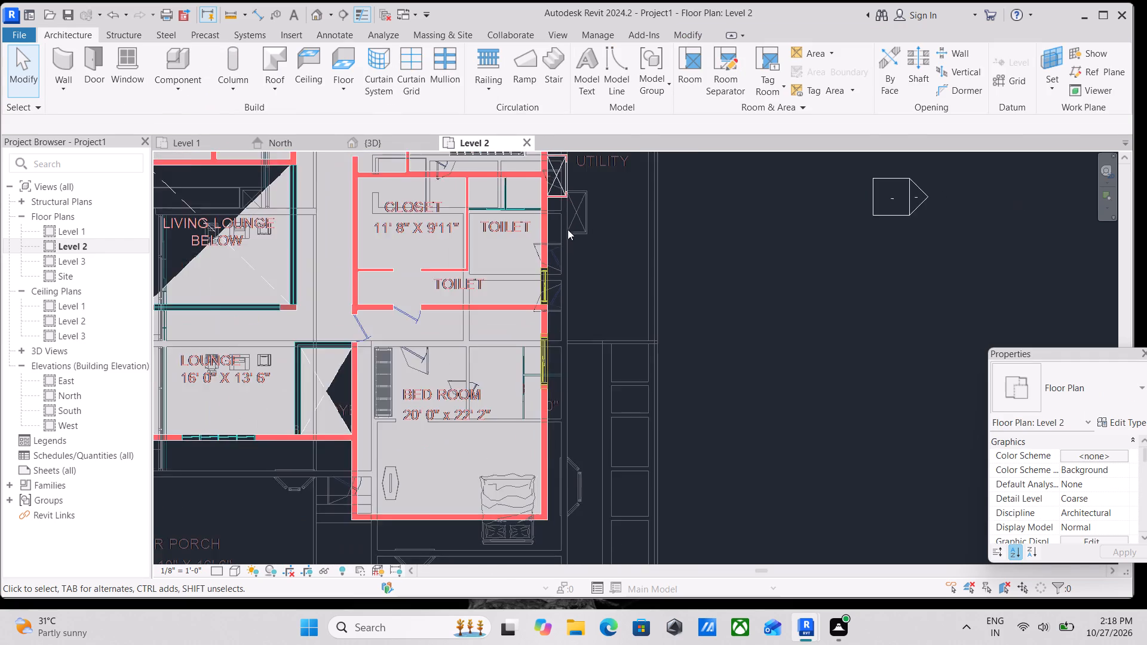
scroll(572, 226, "down", 2)
middle_click_drag(572, 226, 585, 282)
scroll(584, 275, "down", 3)
middle_click_drag(589, 256, 584, 324)
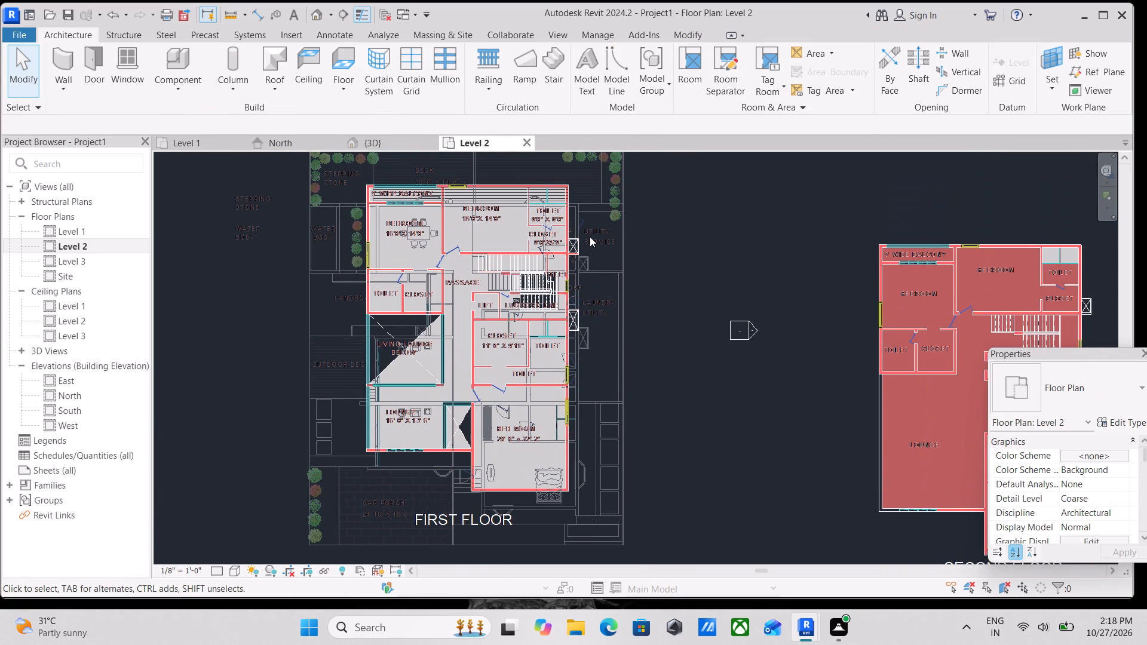
middle_click_drag(590, 235, 592, 196)
middle_click_drag(581, 367, 587, 266)
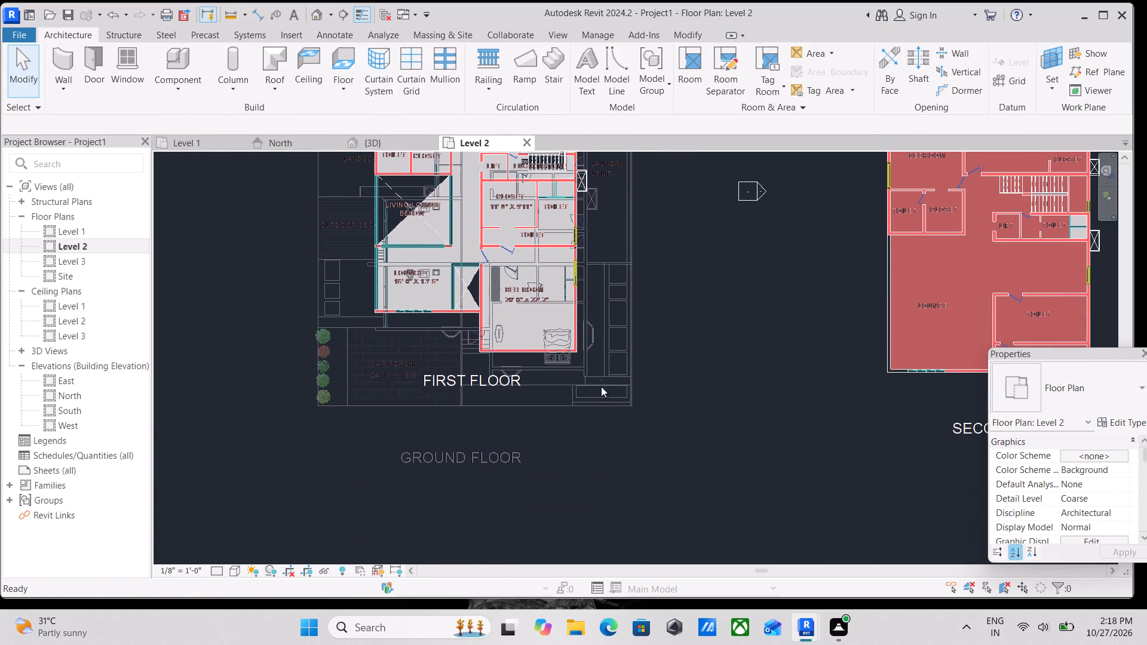
scroll(601, 386, "up", 6)
middle_click_drag(568, 355, 584, 360)
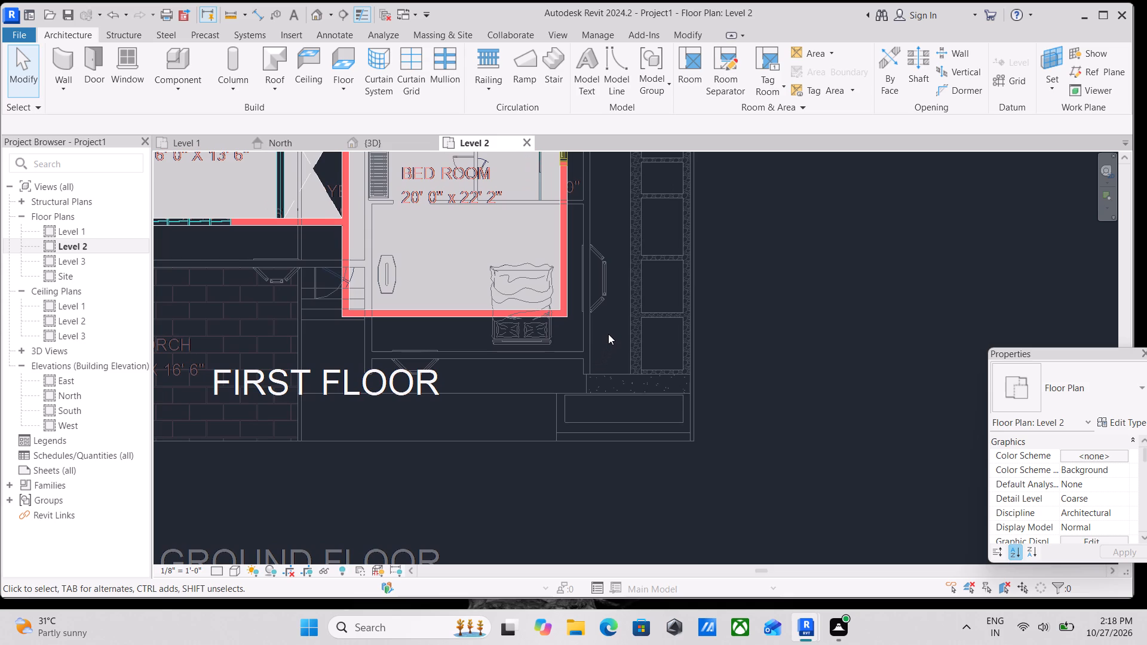
type("AL")
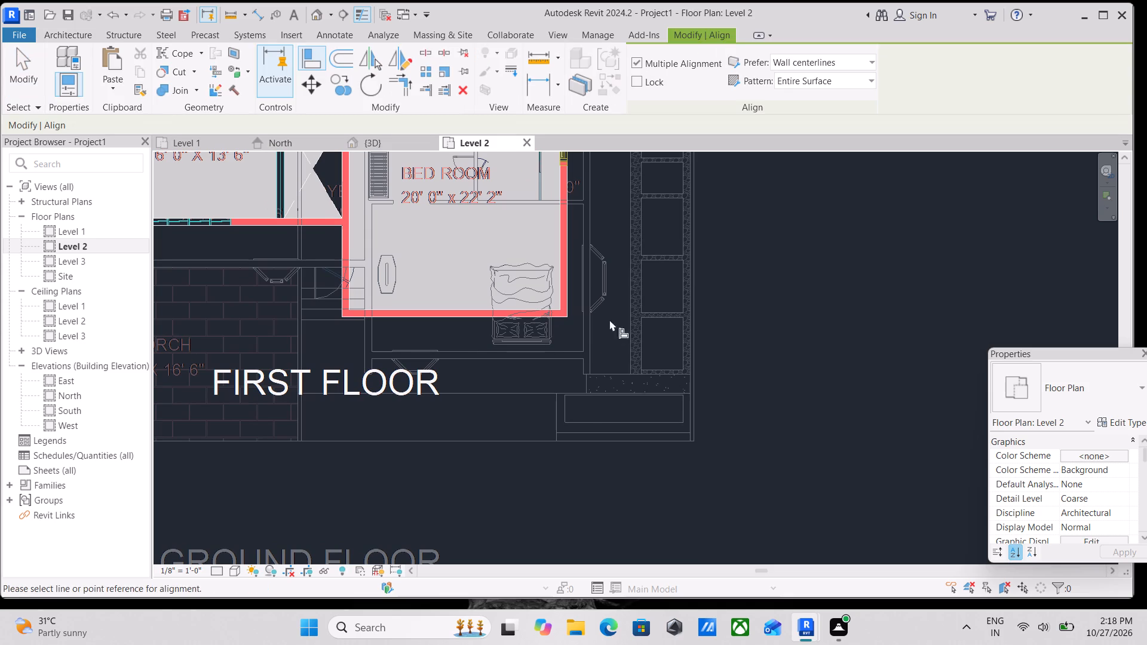
left_click(541, 360)
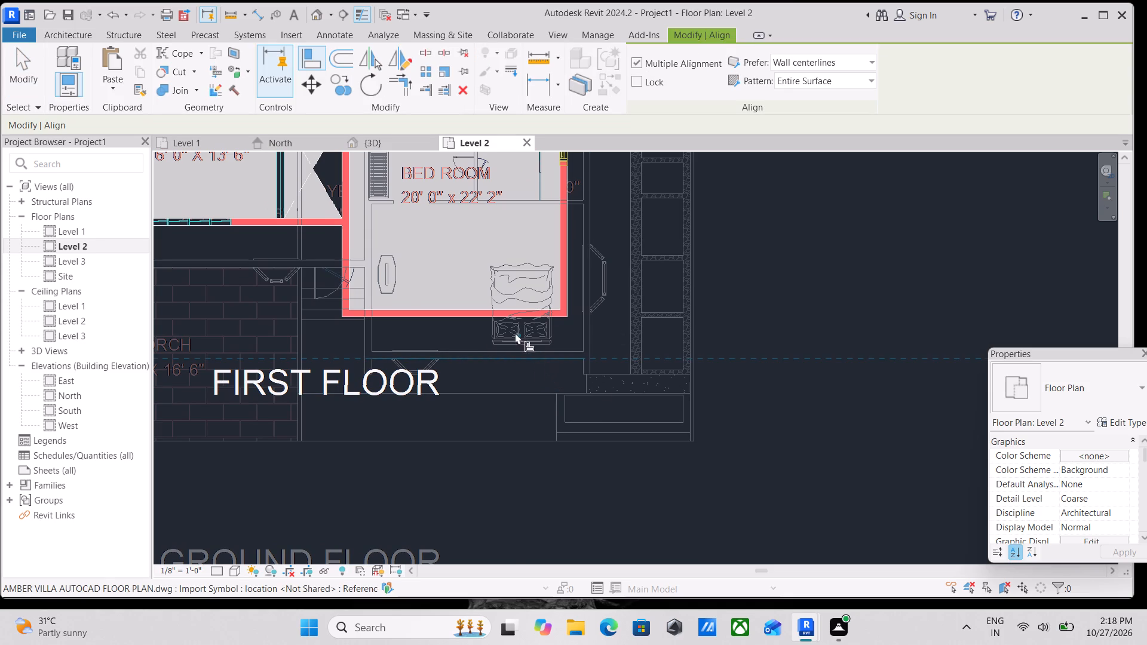
left_click(510, 317)
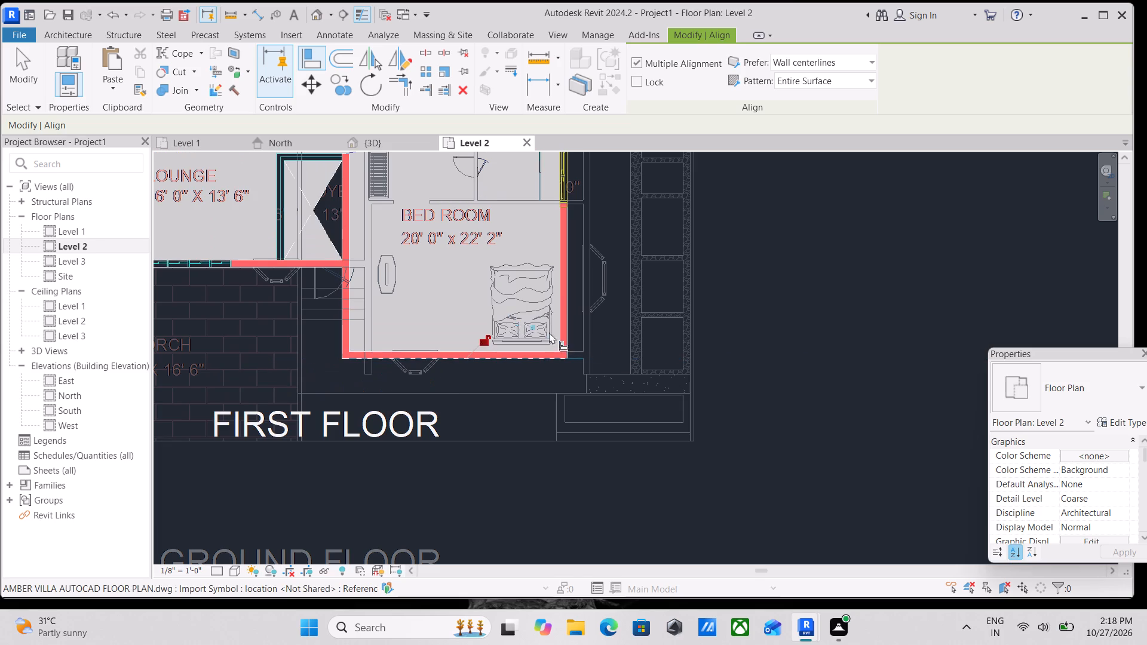
With multiple alignment off, align the first-floor bedroom's right-hand outer wall edge with the ground-floor outer wall face beneath it.
scroll(585, 343, "up", 4)
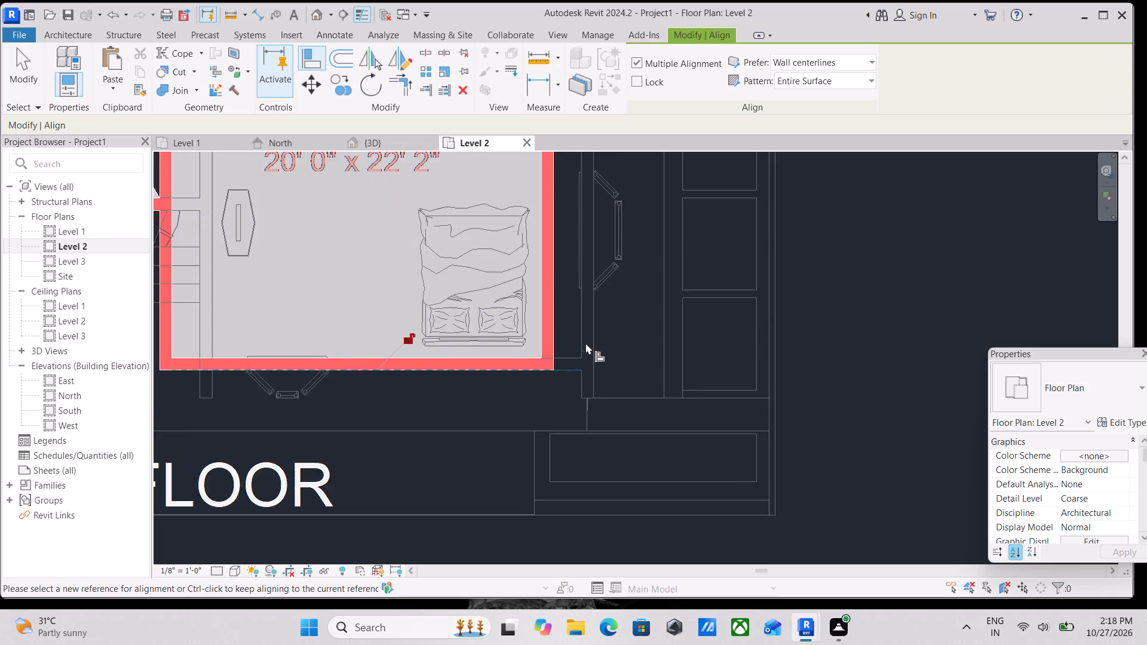
scroll(585, 343, "up", 2)
left_click(638, 62)
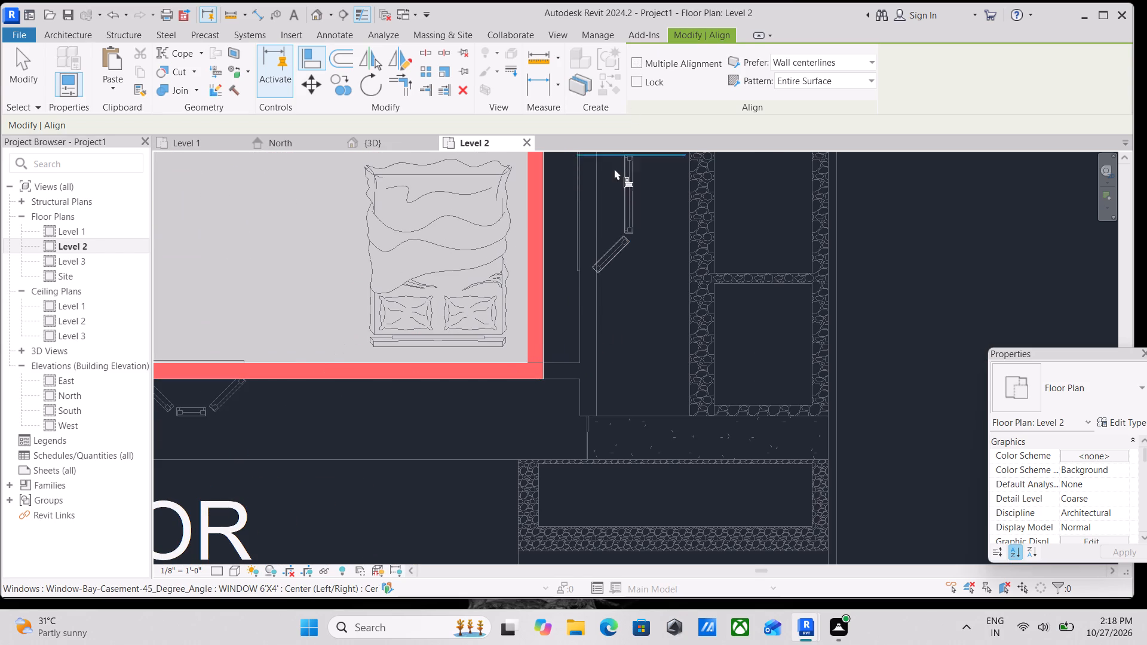
left_click(600, 311)
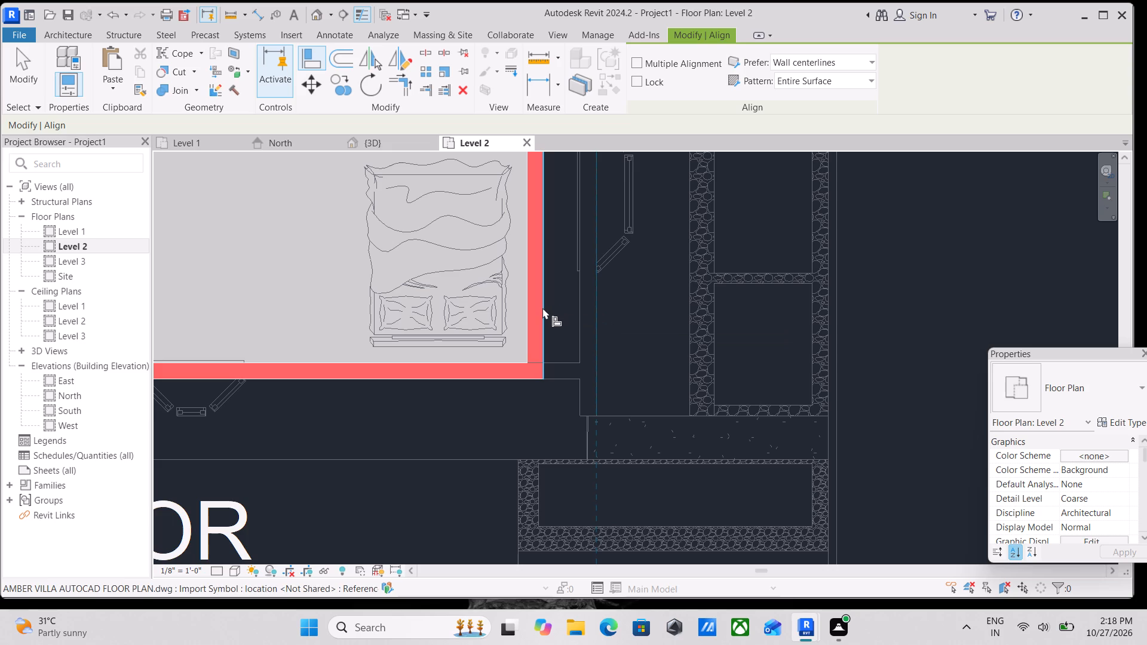
left_click(542, 308)
scroll(602, 300, "down", 5)
key("Escape")
scroll(628, 285, "down", 5)
key("Escape")
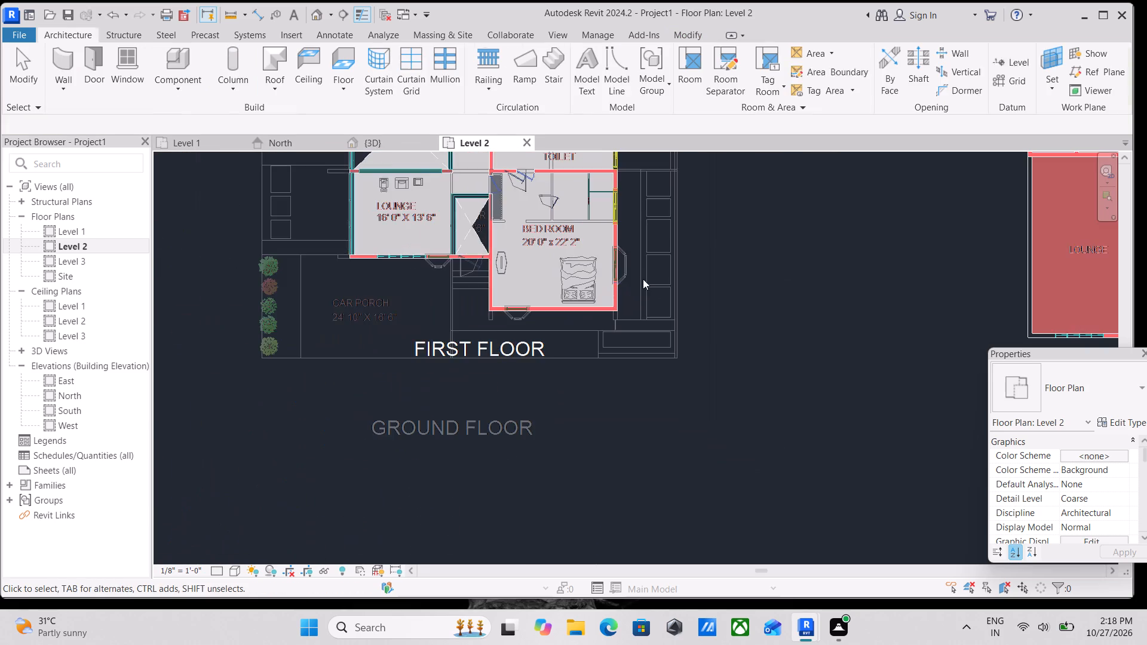
Examine how the aligned FIRST FLOOR drawing sits over the ground-floor walls, stairs and deck side.
scroll(650, 275, "down", 5)
middle_click_drag(654, 260, 633, 334)
scroll(633, 334, "down", 1)
scroll(588, 233, "up", 4)
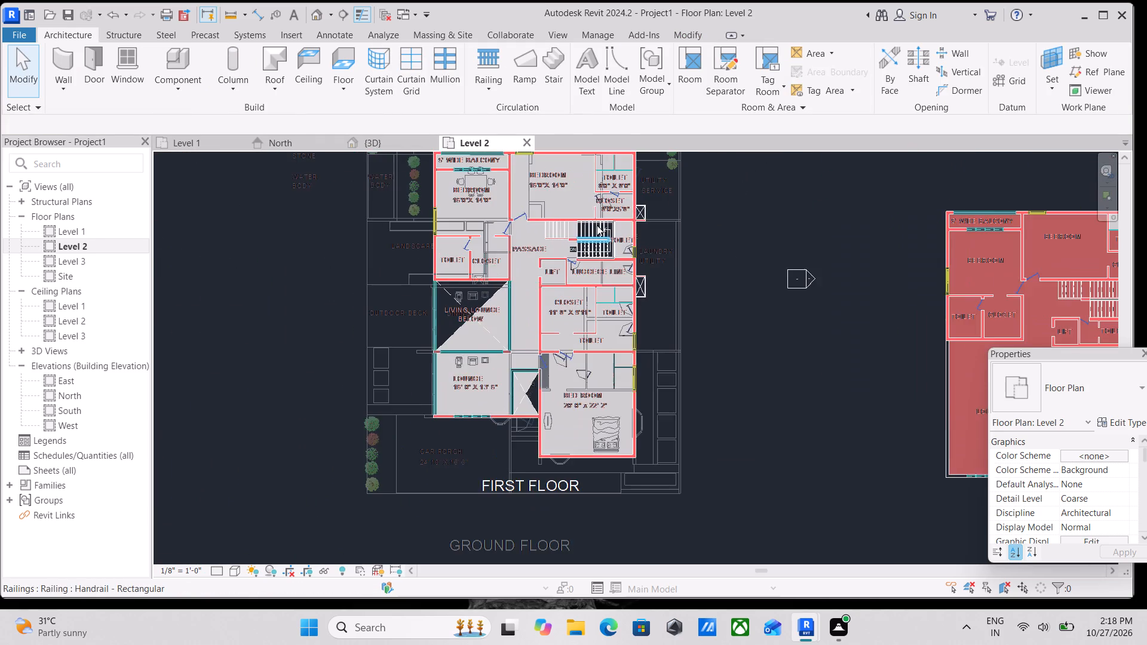
middle_click_drag(597, 225, 602, 364)
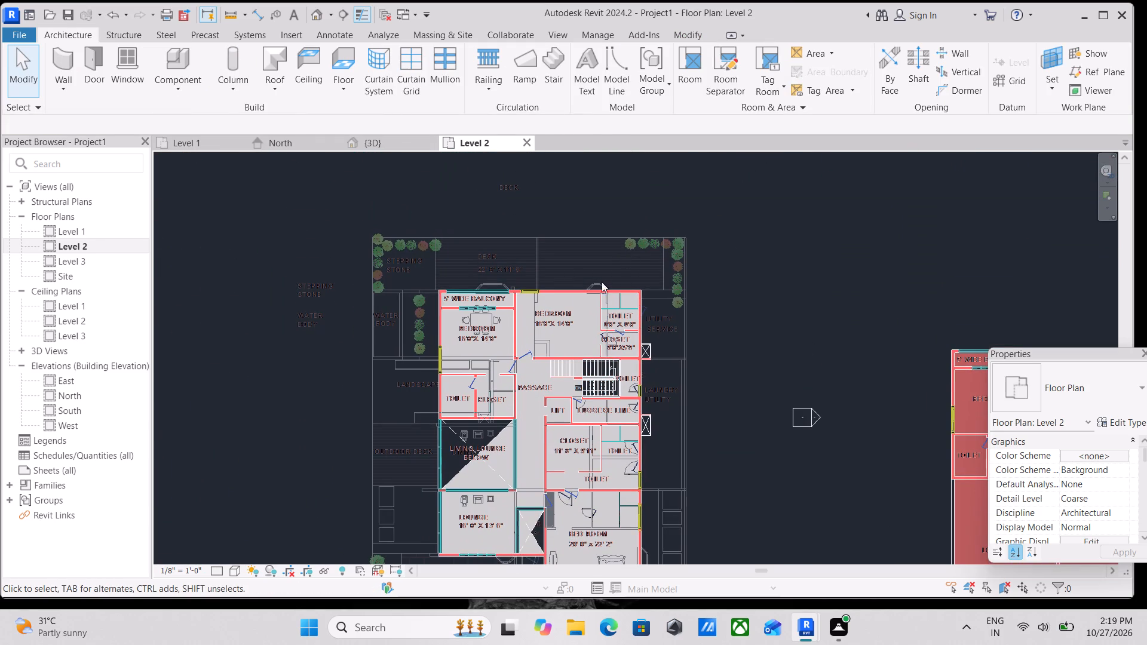
scroll(581, 293, "up", 4)
scroll(533, 285, "up", 4)
scroll(459, 265, "down", 3)
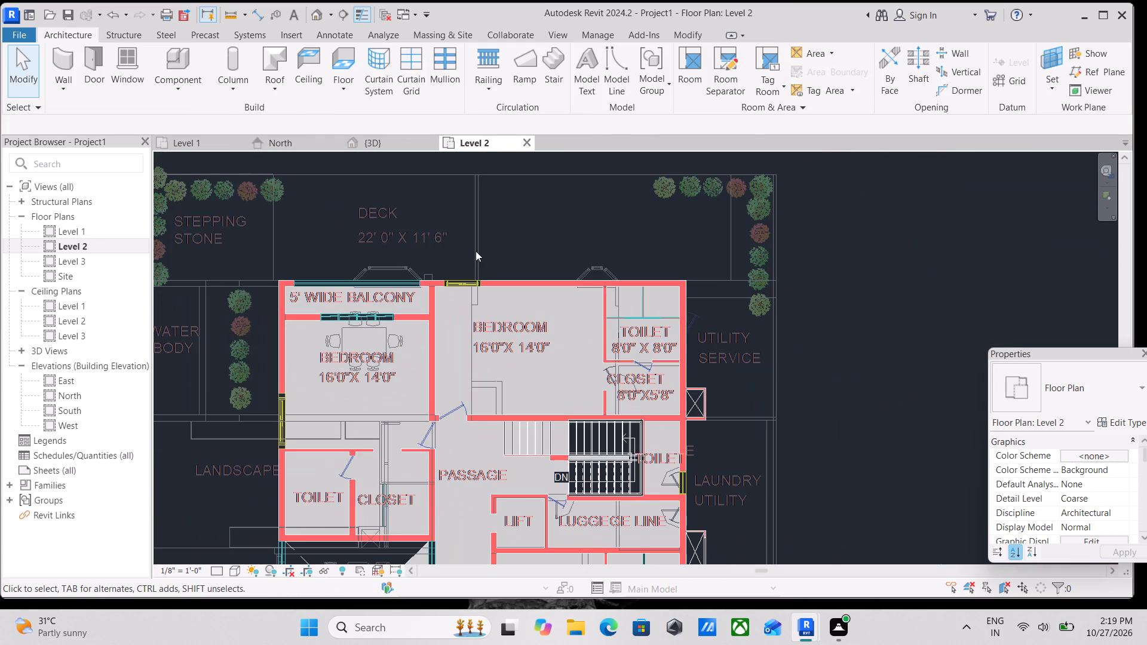
key("Escape")
scroll(490, 246, "down", 3)
middle_click_drag(490, 246, 549, 222)
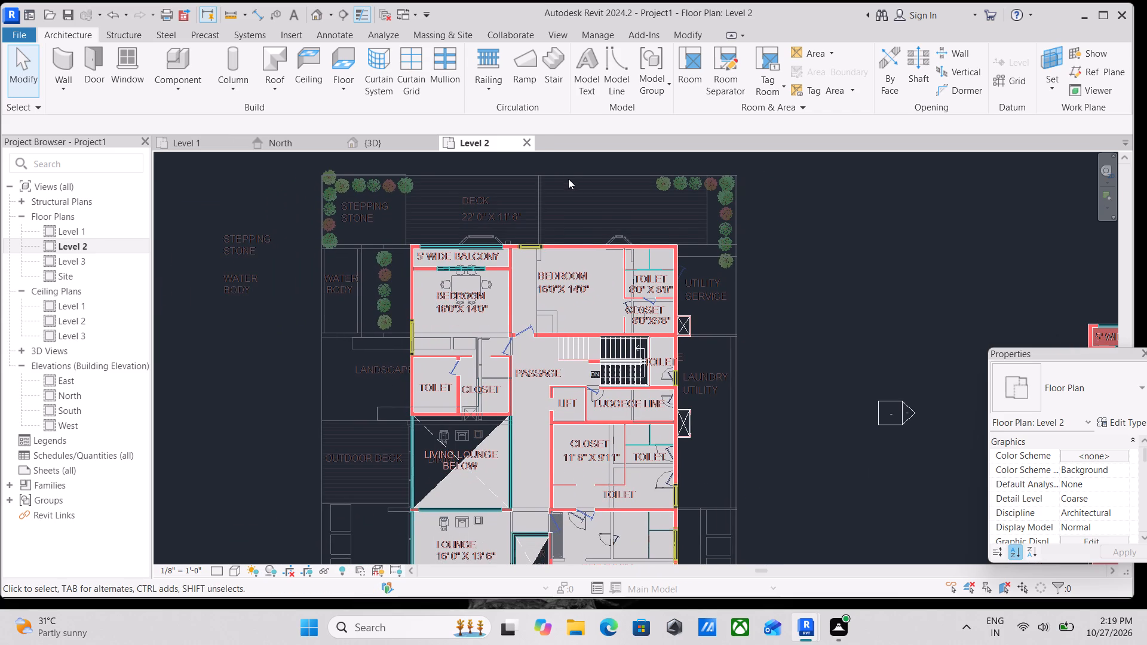
scroll(575, 178, "down", 1)
scroll(725, 271, "down", 2)
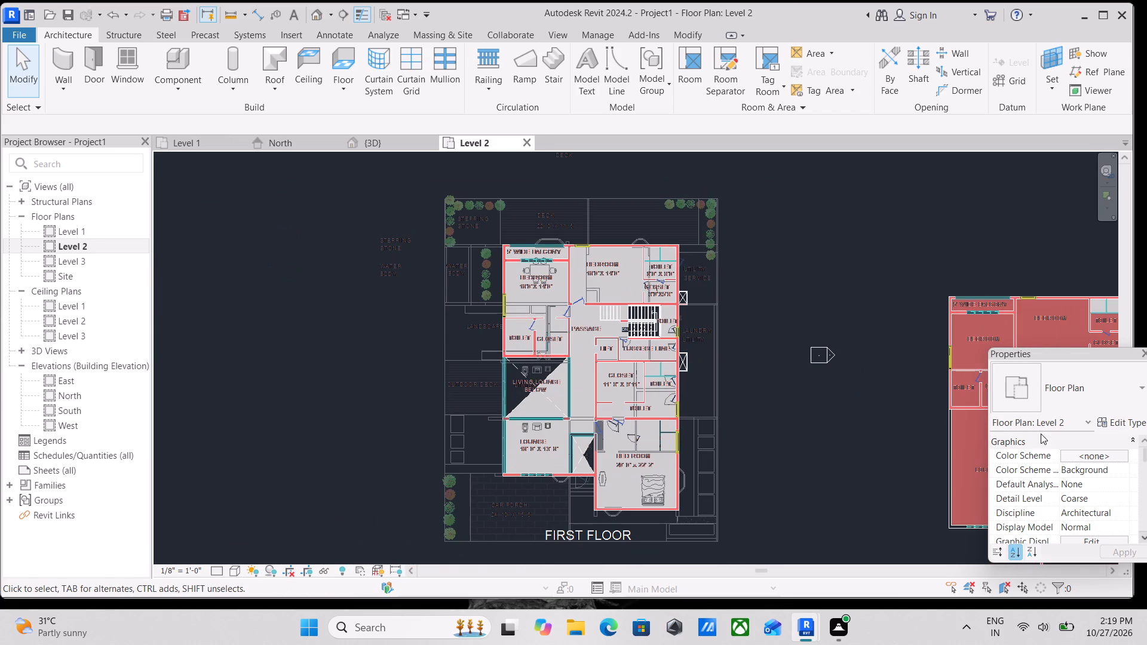
Set the Level 2 floor plan's underlay base level to None.
scroll(1111, 530, "down", 5)
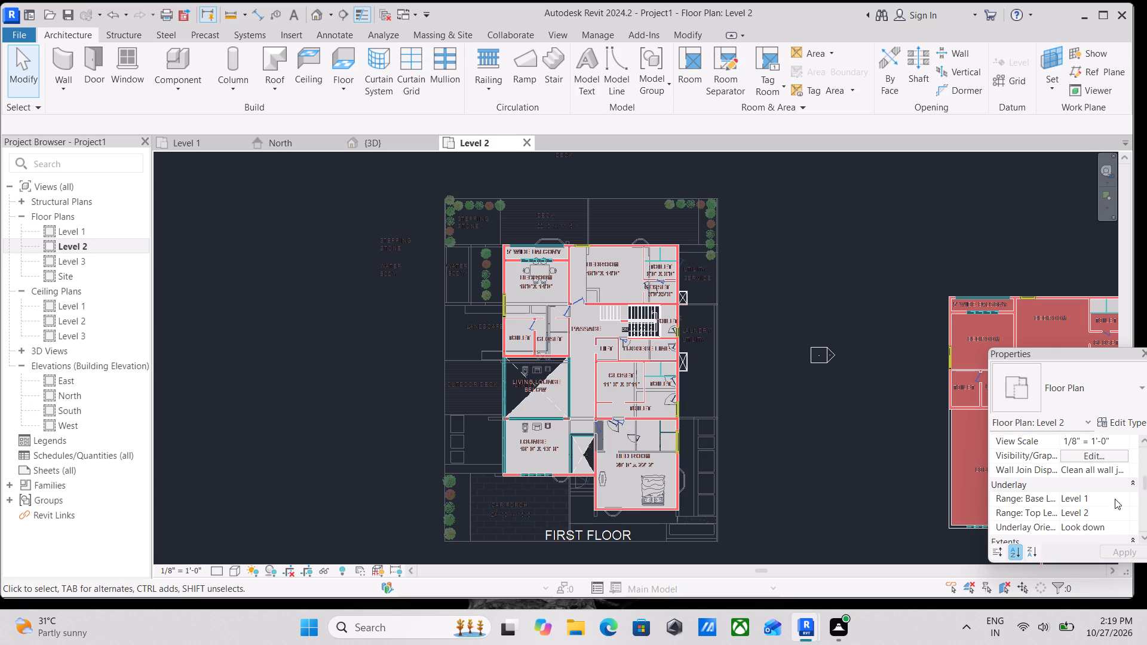
left_click(1115, 498)
left_click(1121, 496)
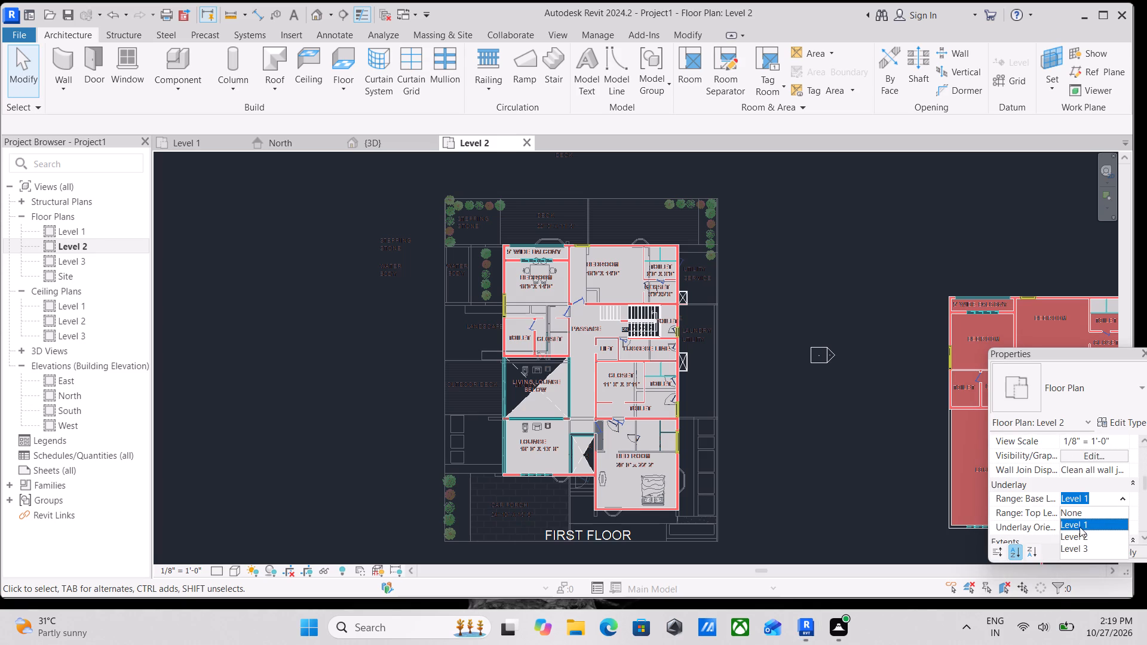
left_click(1078, 511)
Draw an OUTER WALL 8" wall about 22' 11" long along the lounge's lower outer edge, ending at the 20' 0" x 22' 2" bedroom.
scroll(809, 334, "up", 2)
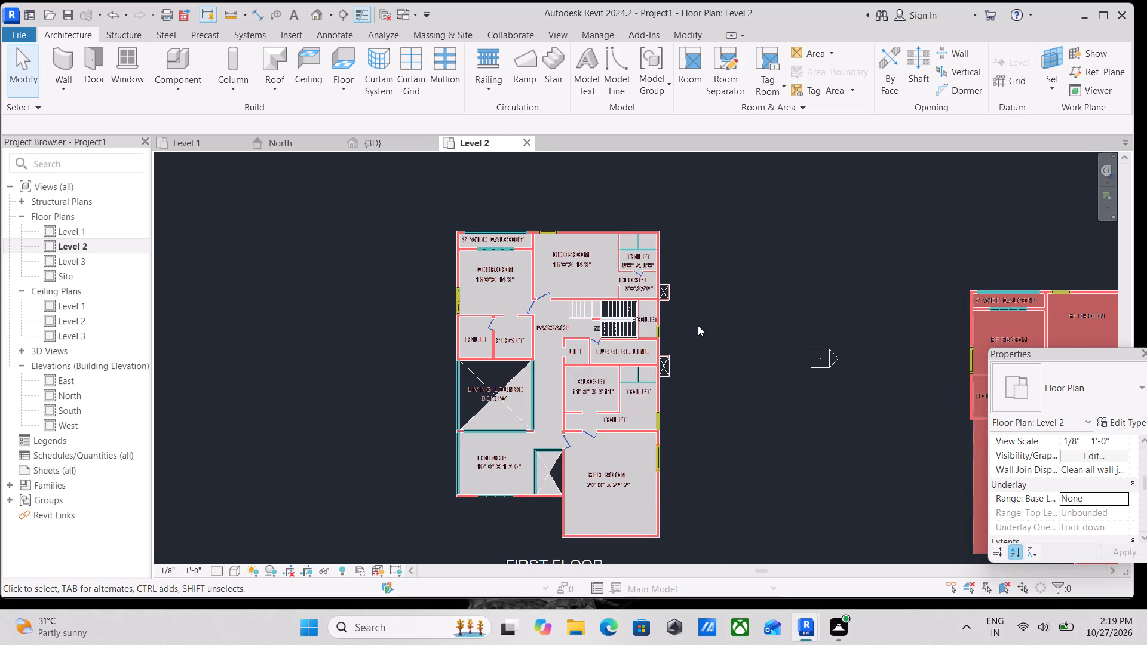
middle_click_drag(694, 325, 775, 339)
scroll(717, 303, "up", 3)
key("Escape")
middle_click_drag(726, 271, 769, 347)
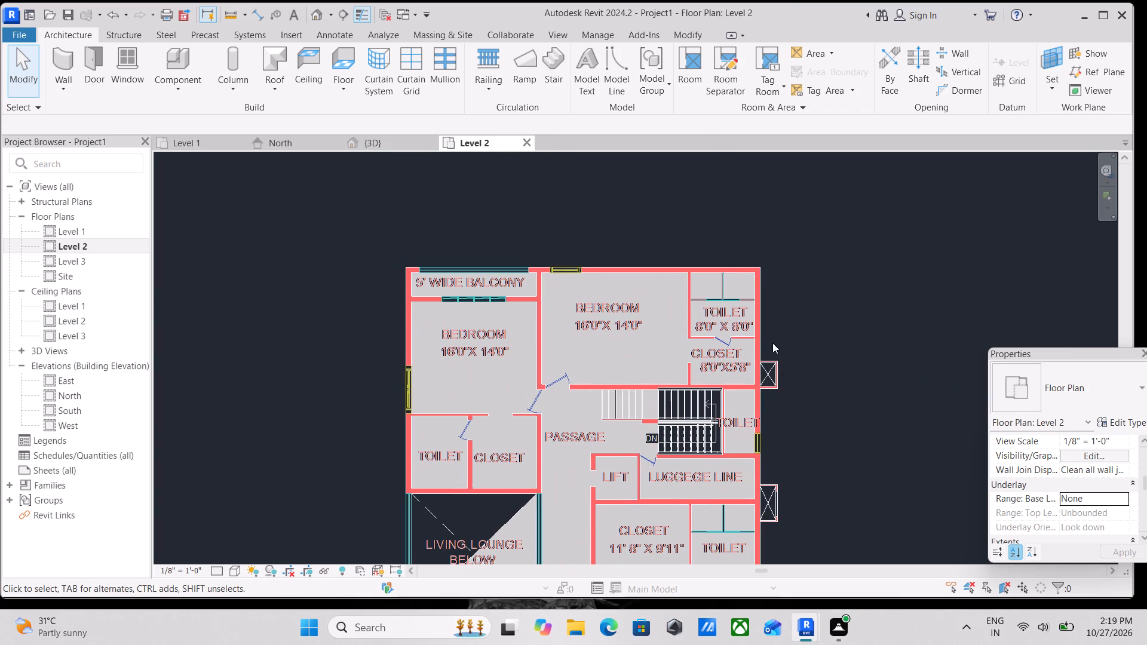
type("WA")
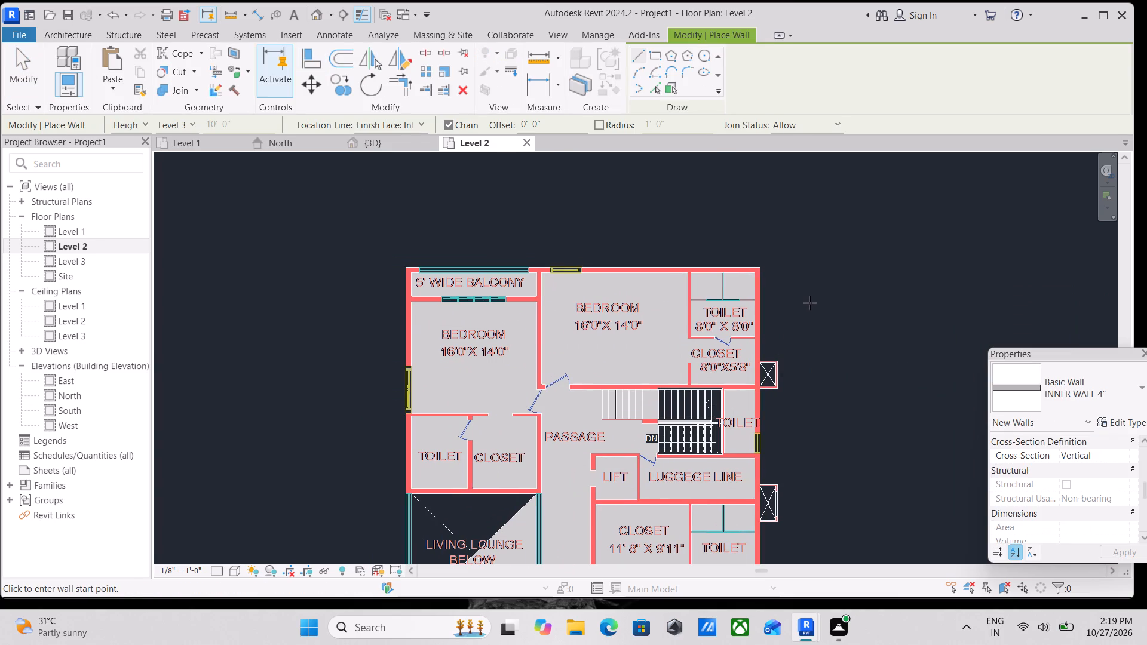
left_click(1124, 381)
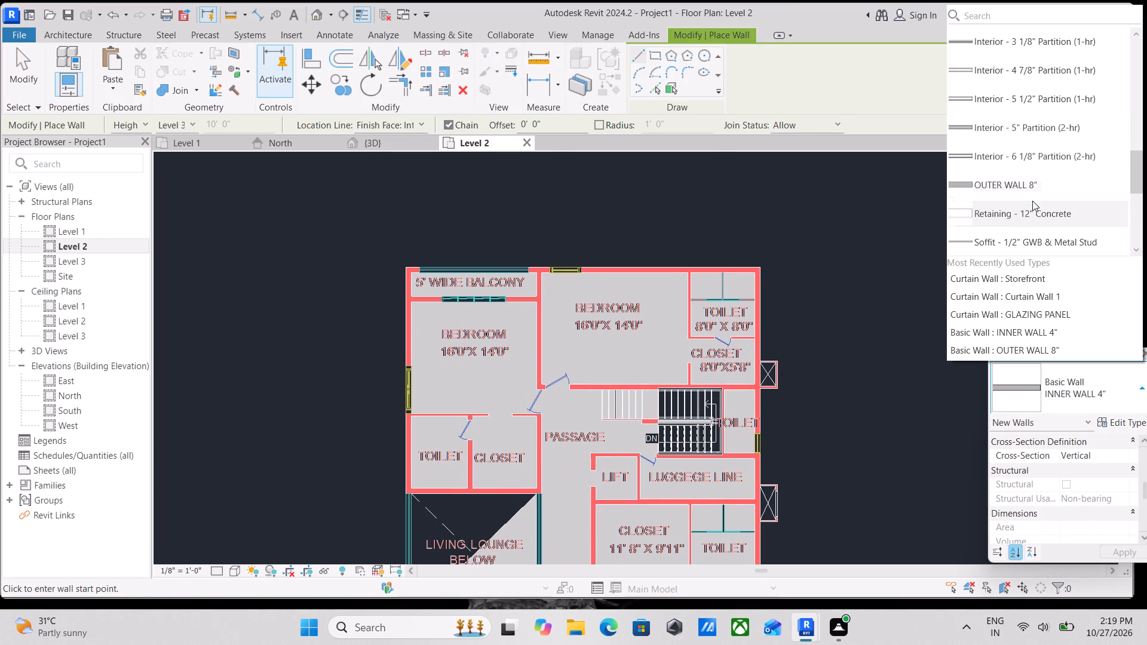
left_click(1038, 189)
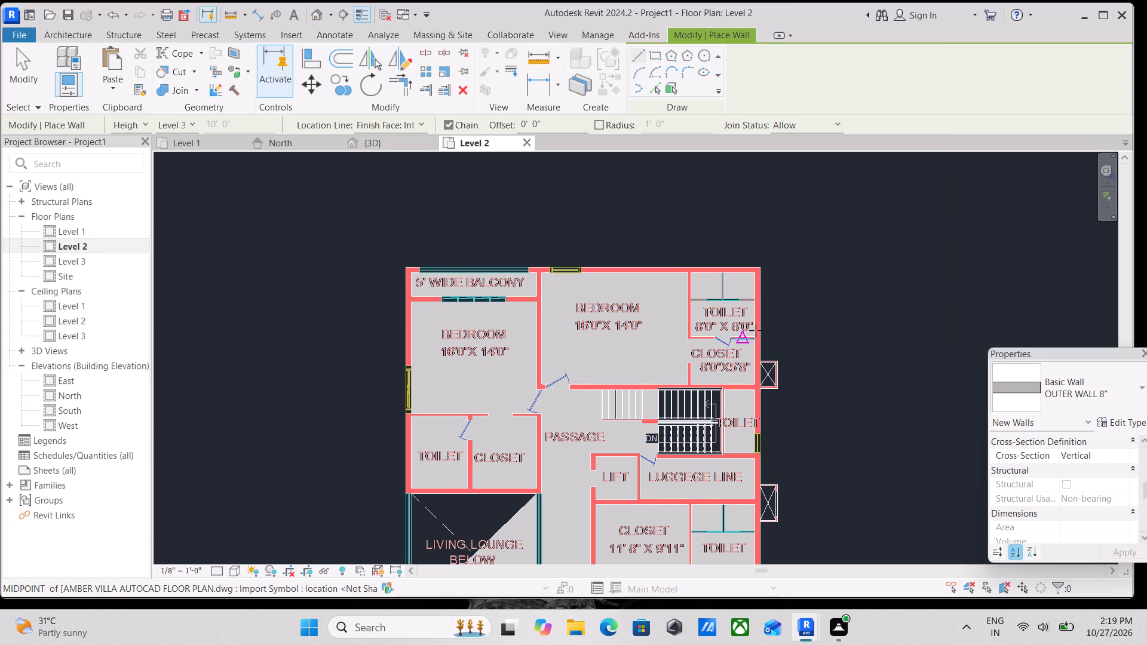
middle_click_drag(761, 327, 726, 171)
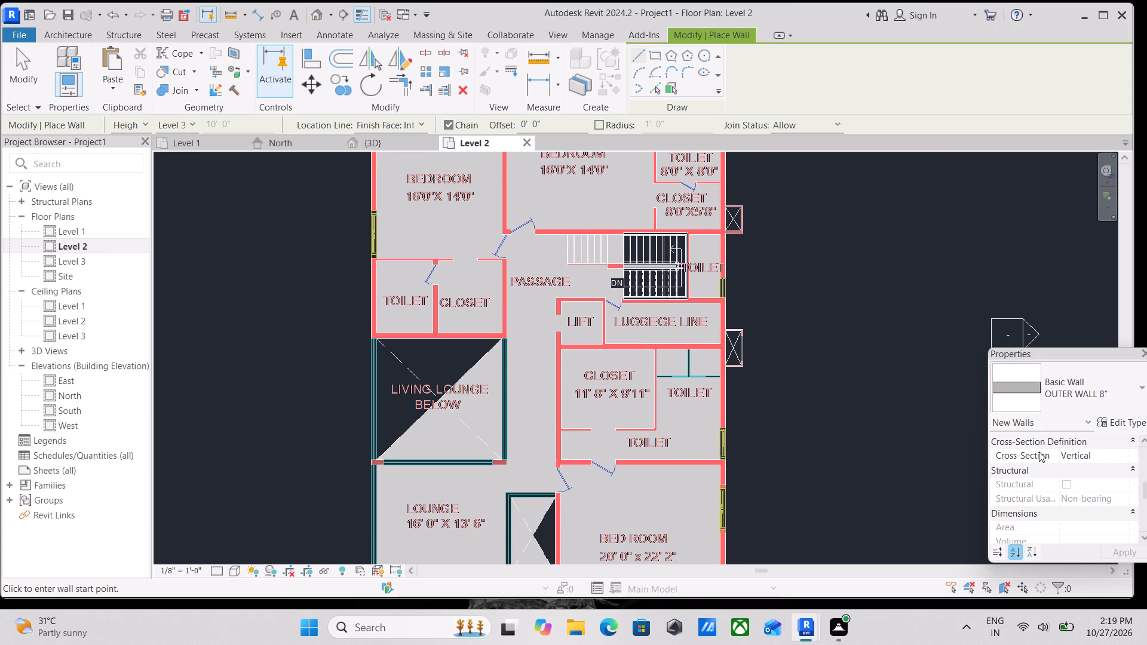
middle_click_drag(808, 395, 743, 162)
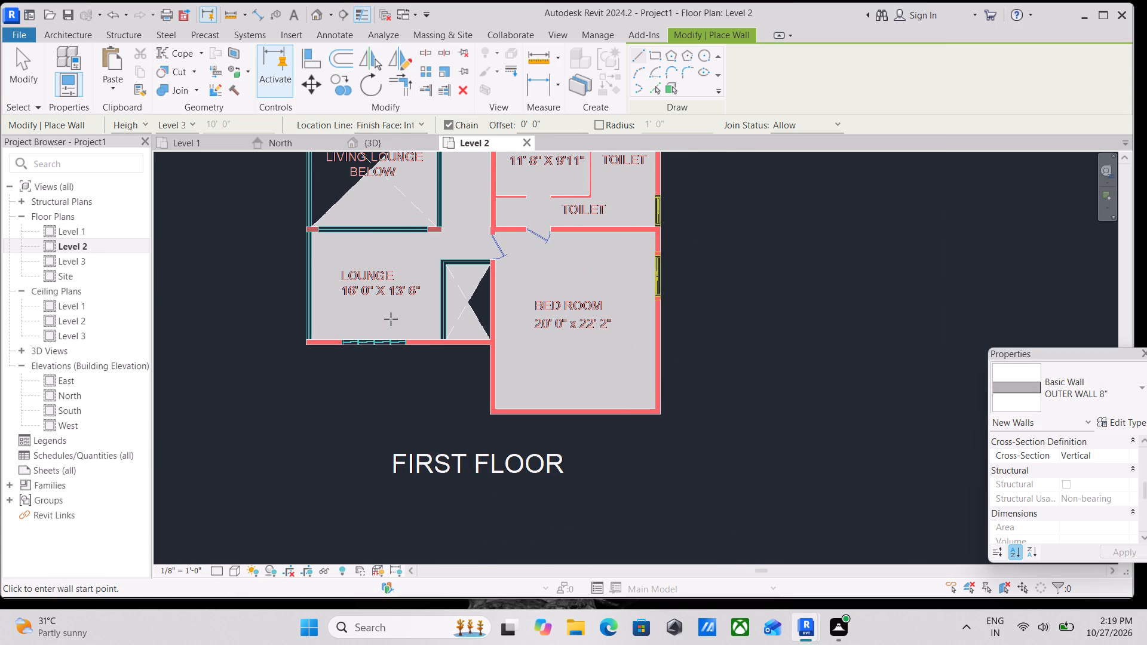
scroll(383, 337, "up", 4)
scroll(244, 348, "up", 3)
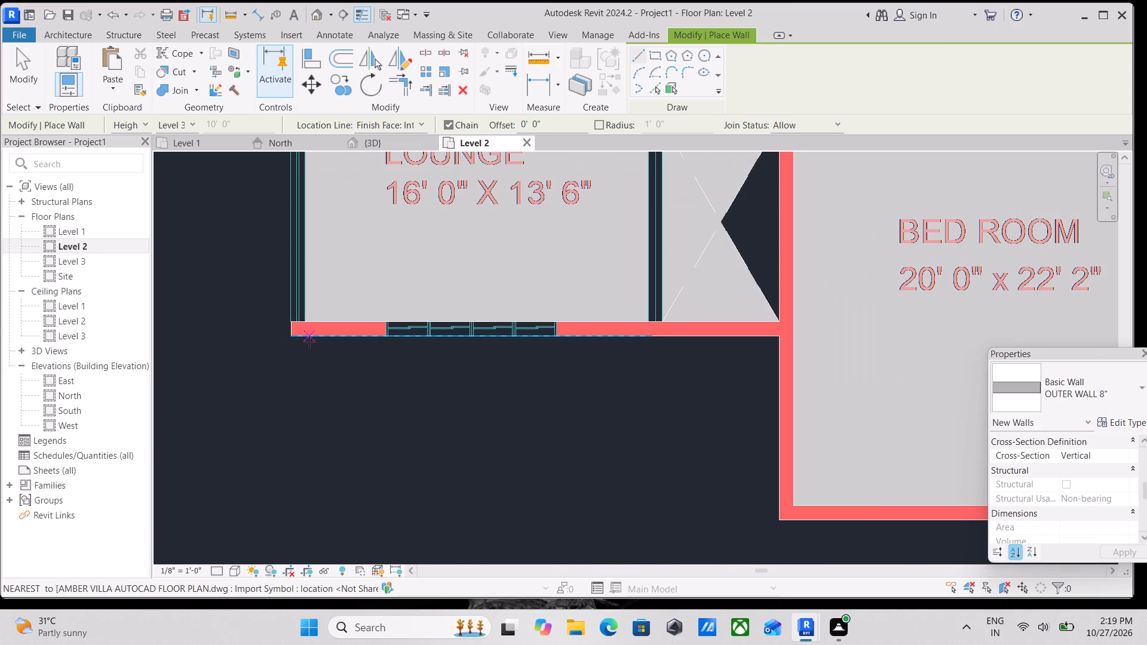
left_click(288, 334)
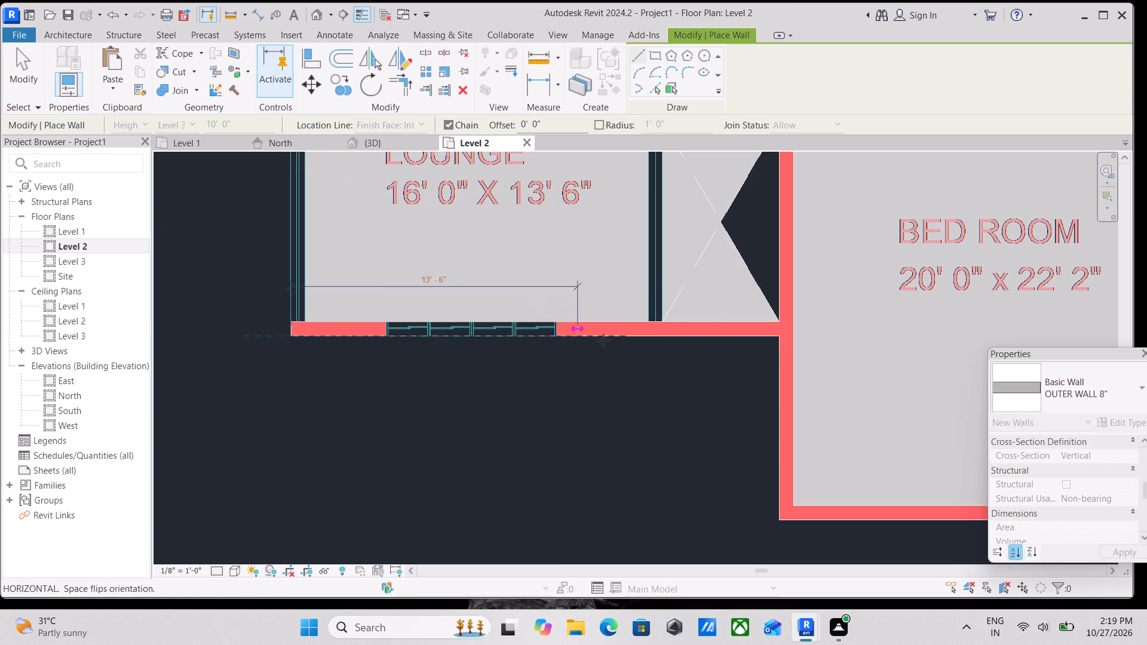
left_click(779, 336)
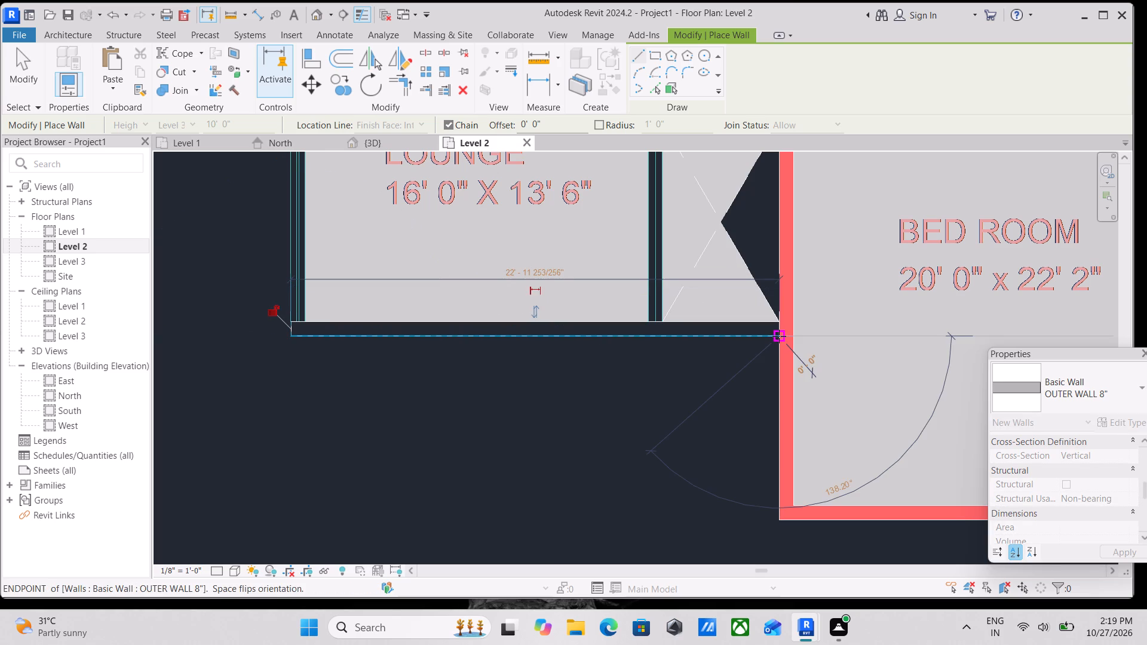
key("Escape")
Trace the 20' 0" x 22' 2" bedroom's lounge-side and lower walls with OUTER WALL 8", making the lower wall 21' 4" long.
scroll(870, 326, "down", 3)
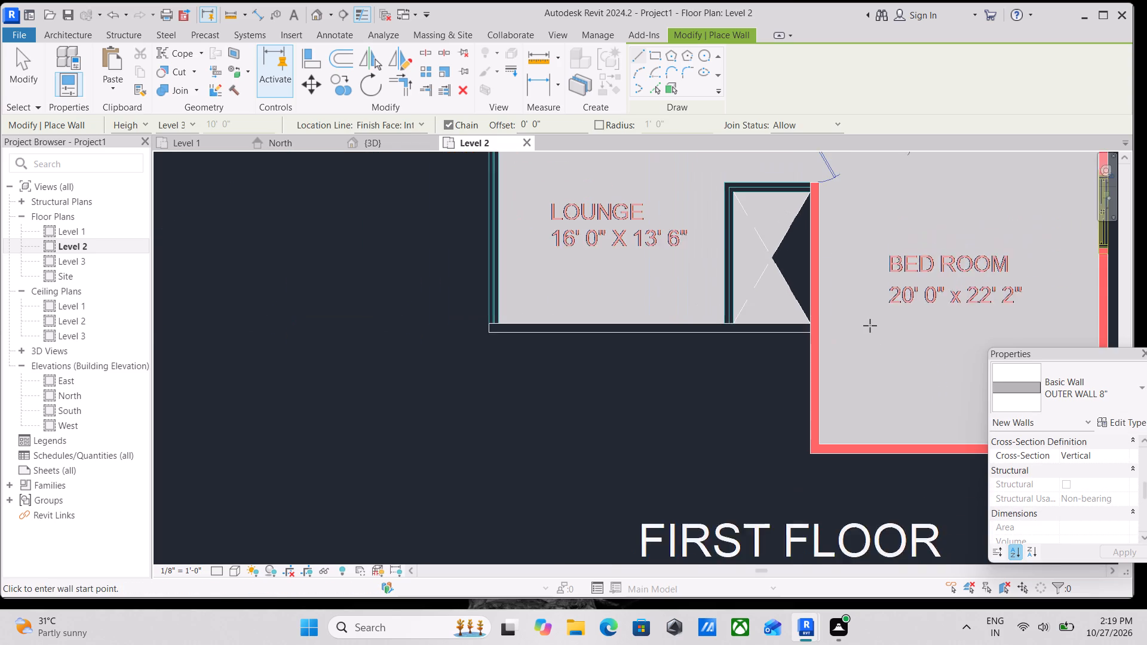
middle_click_drag(870, 325, 753, 344)
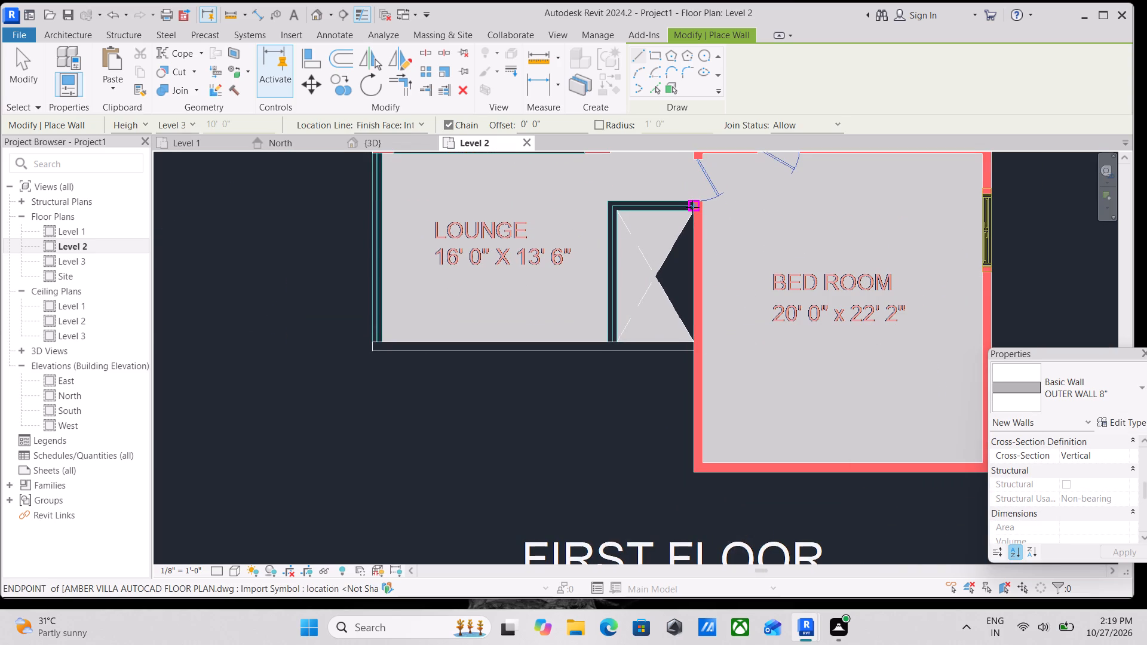
scroll(695, 206, "up", 3)
left_click(698, 203)
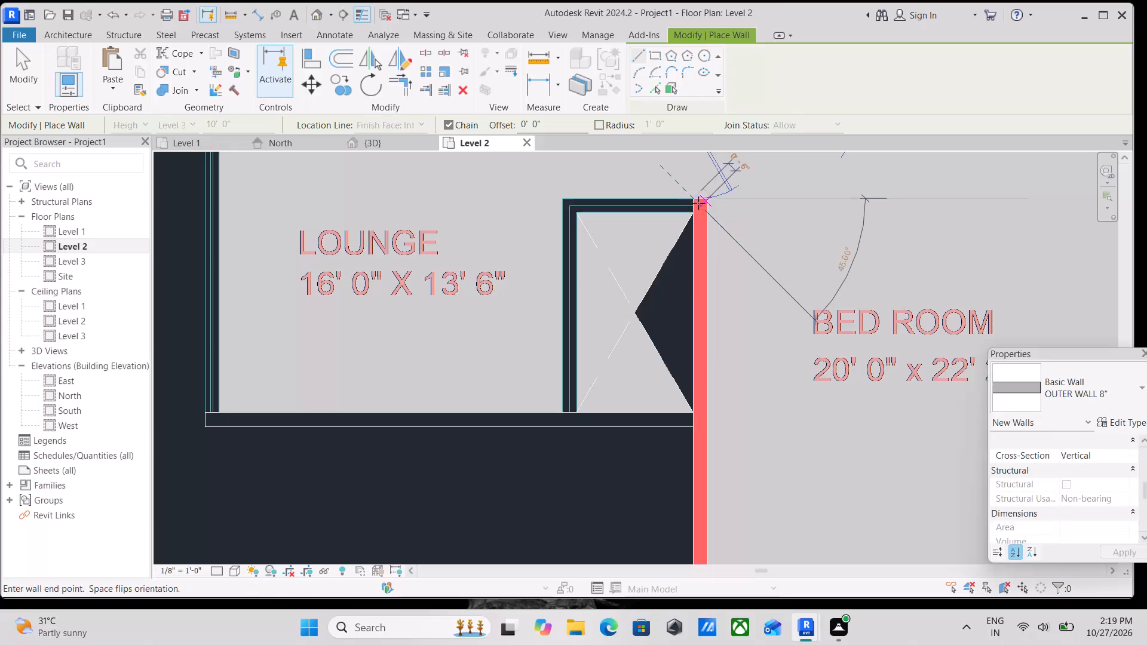
middle_click_drag(694, 400, 689, 164)
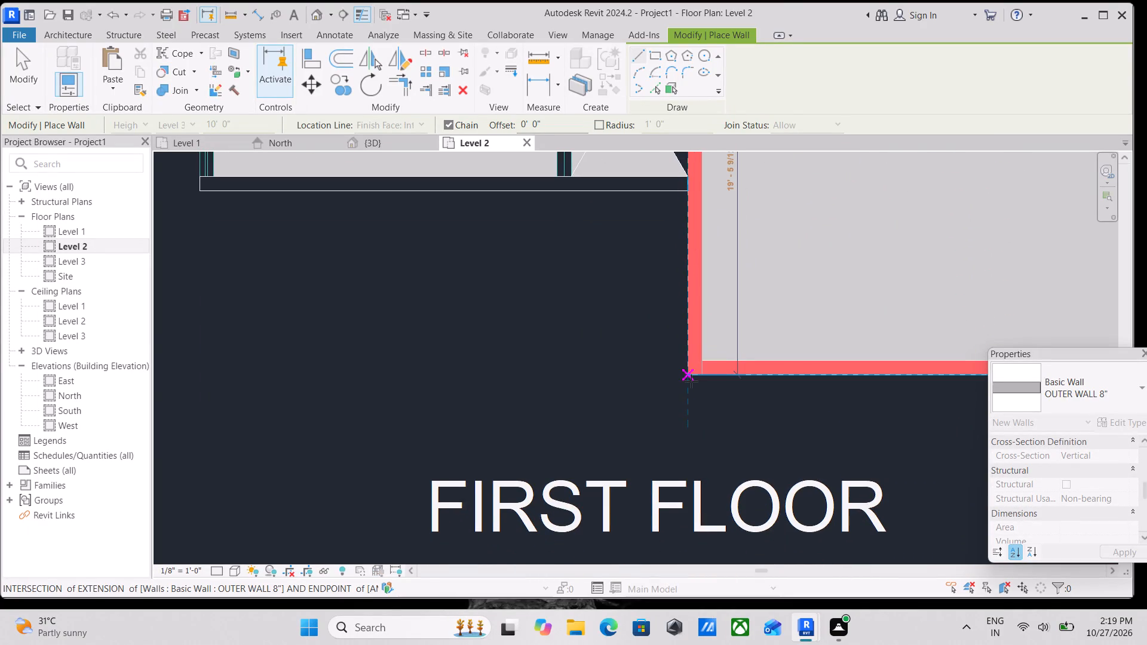
left_click(689, 374)
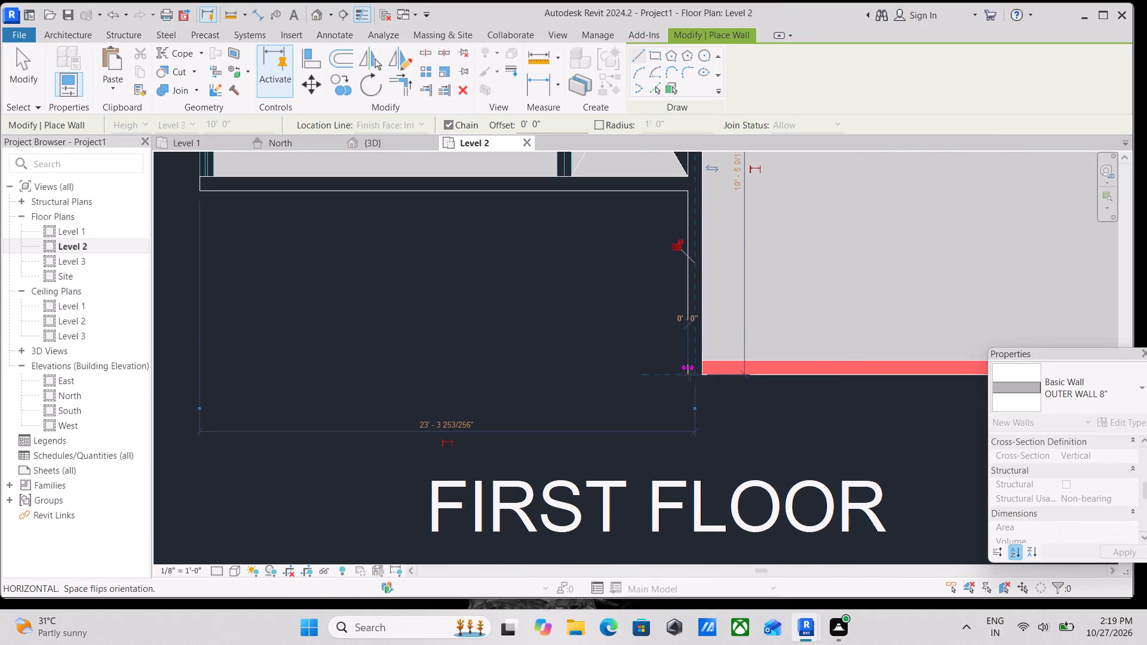
middle_click_drag(759, 370, 531, 288)
middle_click_drag(774, 274, 633, 291)
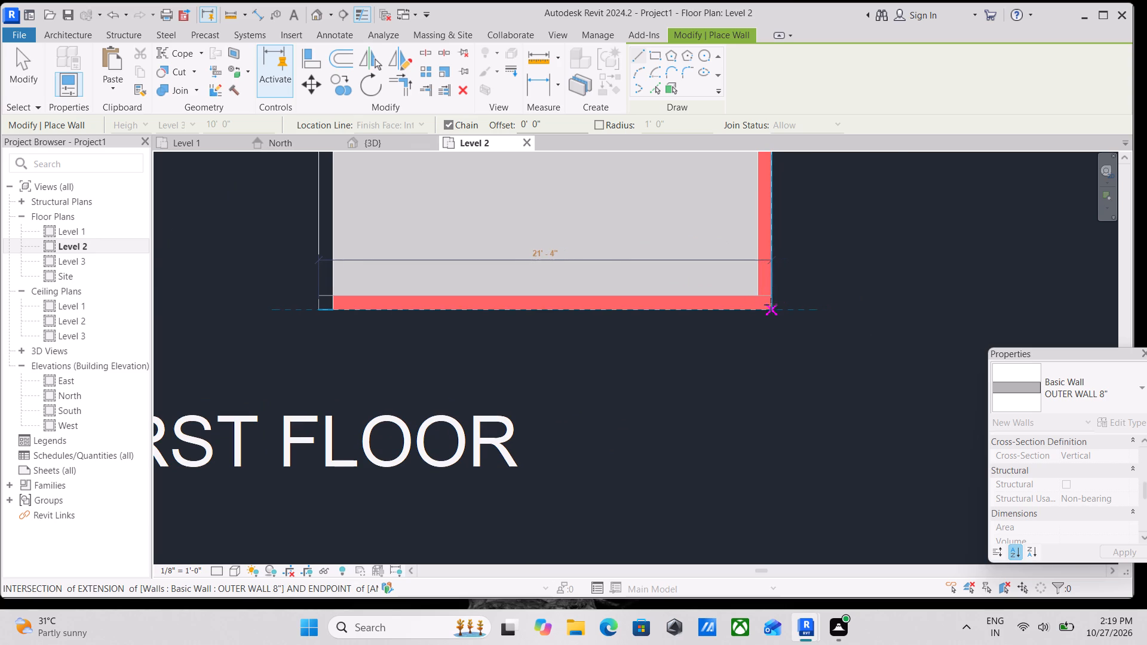
left_click(771, 305)
Continue the outer wall chain up the plan's right-hand outer edge to the corner by the 8' 0" x 8' 0" toilet.
middle_click_drag(762, 195, 781, 337)
scroll(810, 176, "down", 2)
middle_click_drag(810, 176, 813, 352)
middle_click_drag(808, 200, 805, 322)
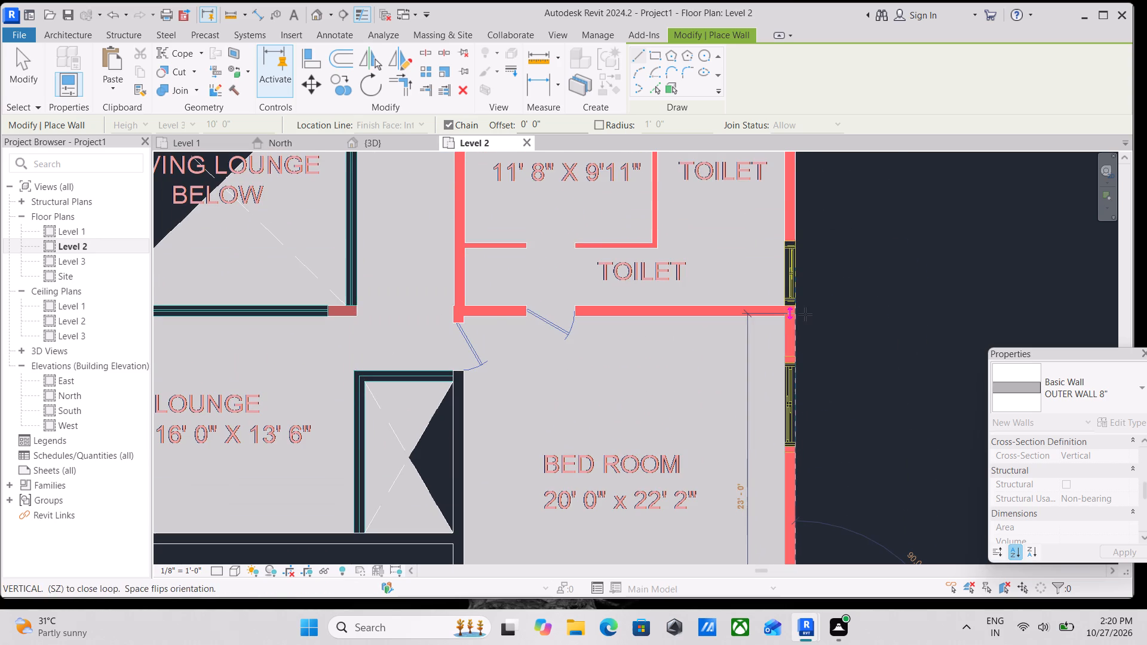
scroll(795, 287, "down", 2)
middle_click_drag(795, 287, 793, 405)
scroll(793, 405, "down", 1)
middle_click_drag(789, 222, 789, 223)
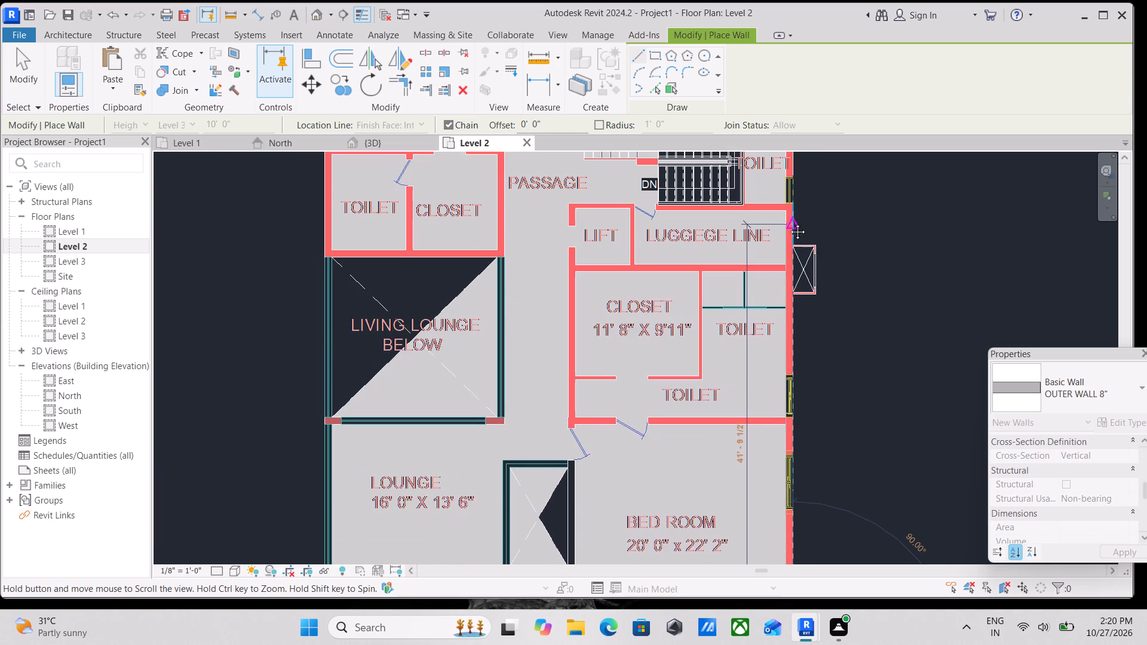
middle_click_drag(789, 223, 788, 359)
scroll(797, 234, "down", 1)
middle_click_drag(798, 239, 815, 462)
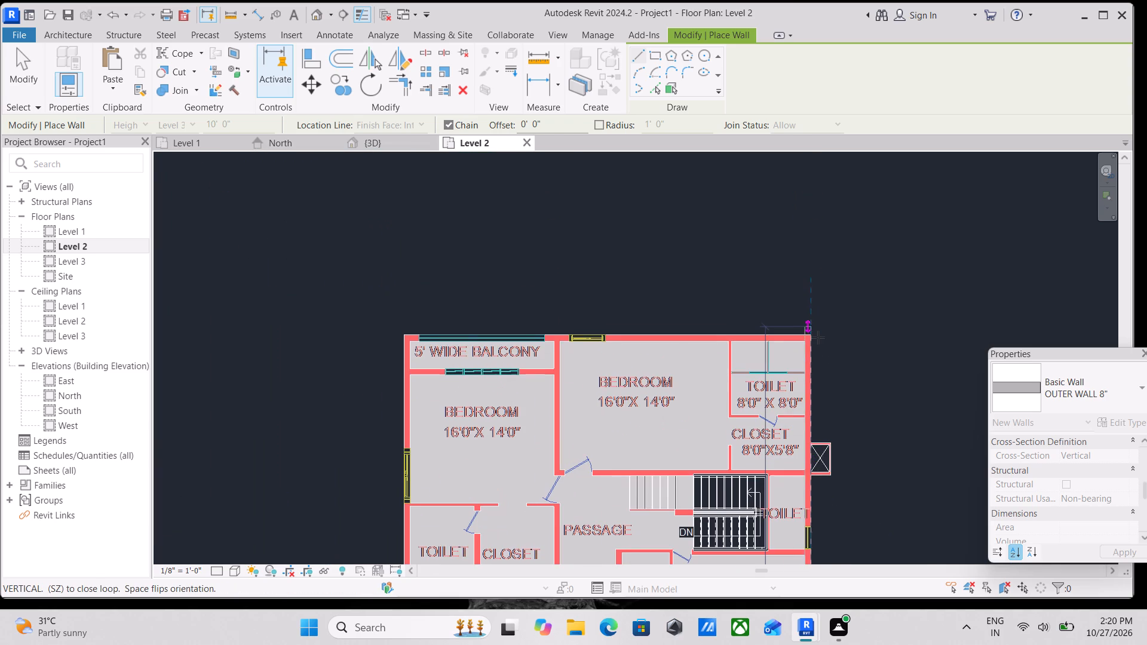
scroll(818, 337, "up", 6)
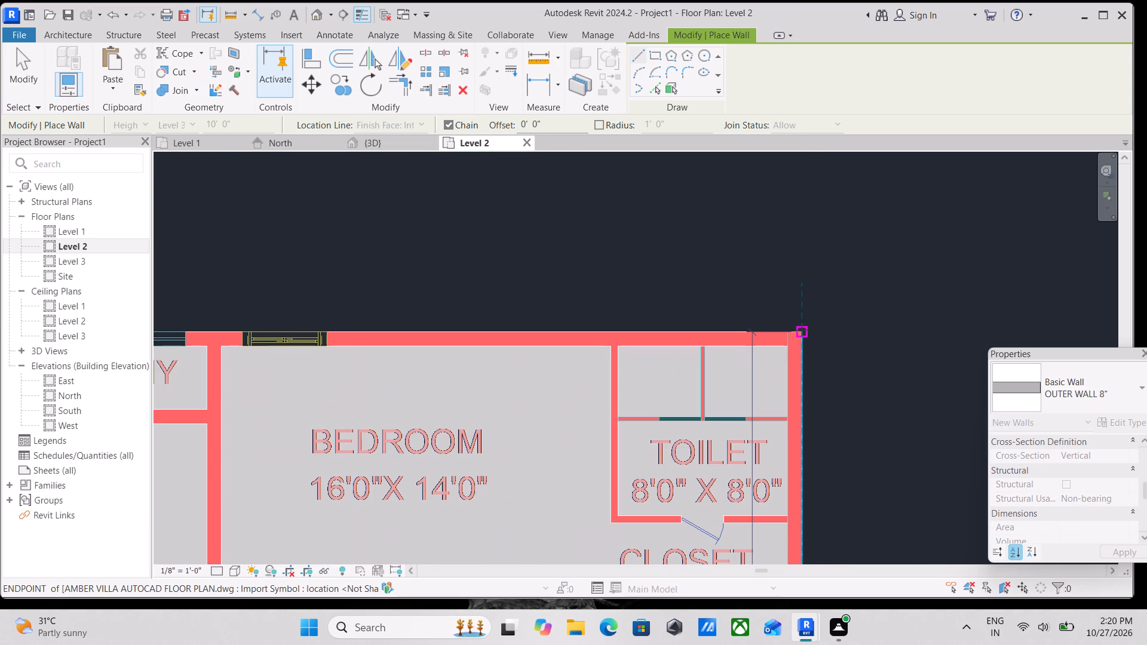
left_click(802, 330)
Continue the outer wall about 44' along the plan's upper edge to the 5' wide balcony's outer corner, ending the wall chain there.
middle_click_drag(731, 336, 858, 316)
scroll(608, 297, "down", 1)
middle_click_drag(608, 297, 731, 303)
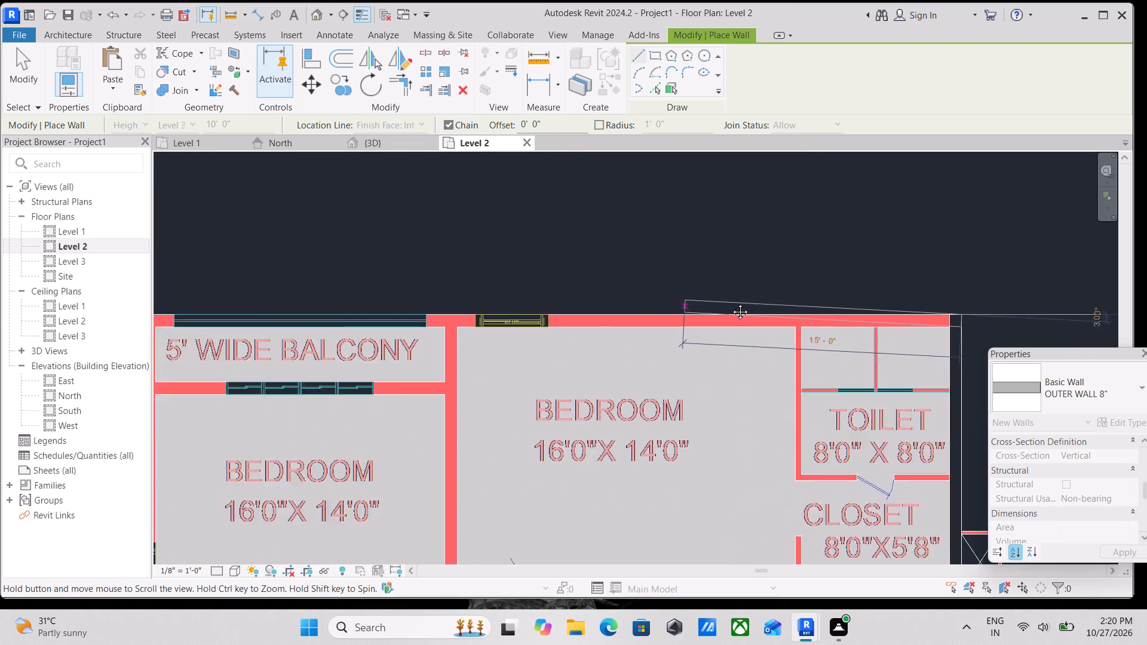
middle_click_drag(731, 303, 842, 297)
middle_click_drag(505, 303, 674, 302)
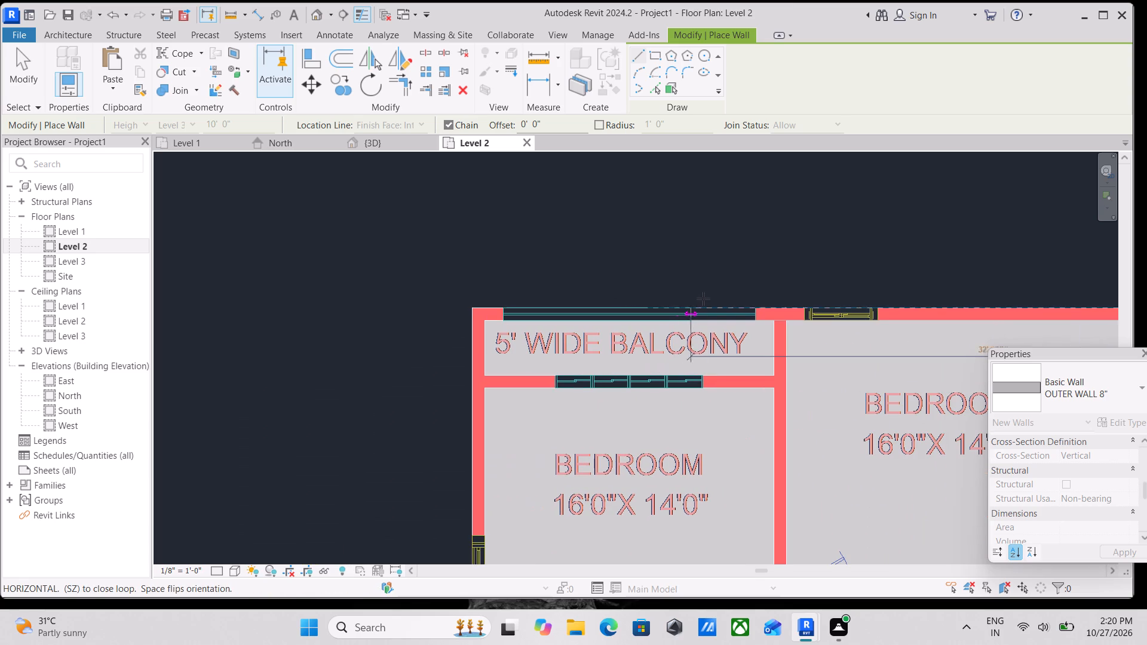
left_click(479, 309)
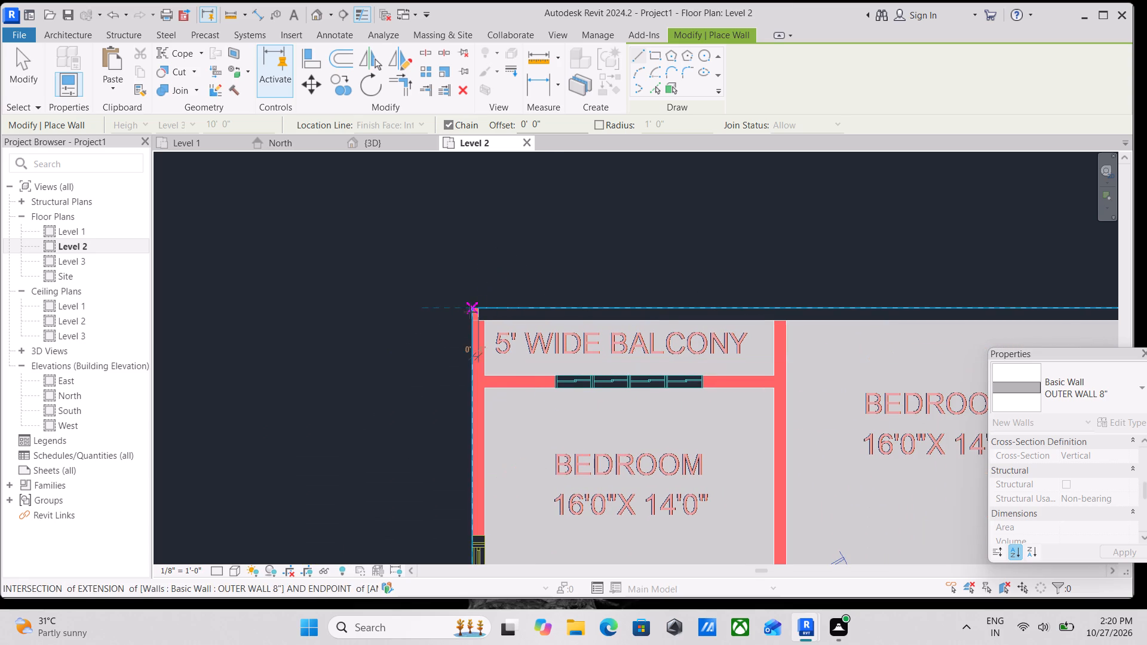
middle_click_drag(478, 358, 495, 301)
key("Escape")
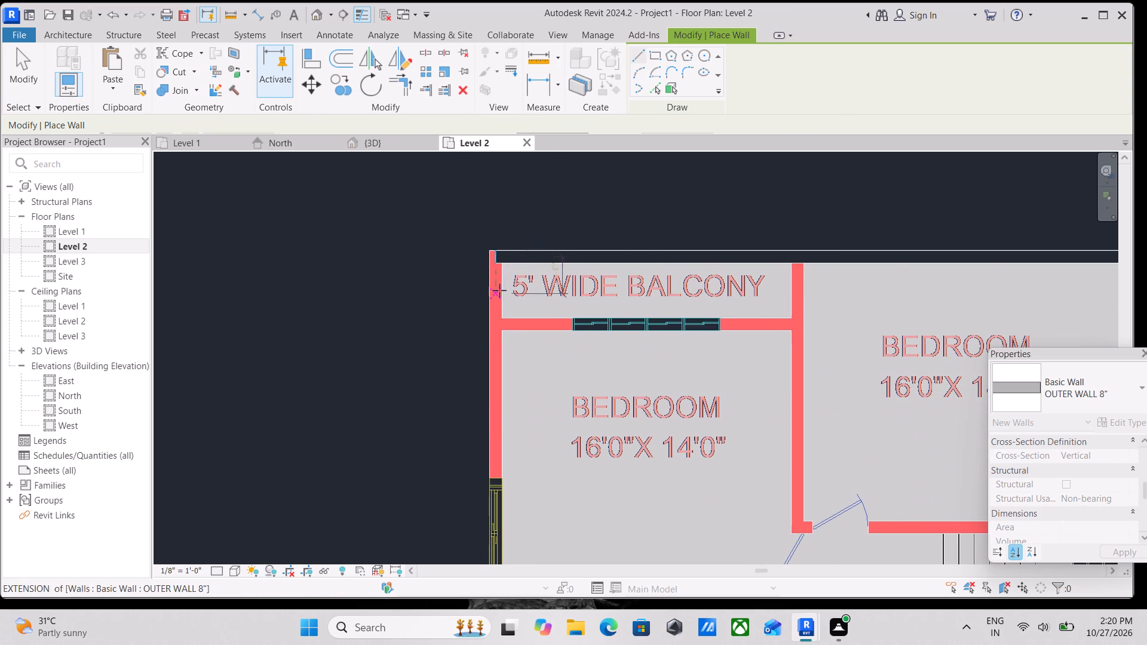
scroll(499, 288, "up", 3)
key("Escape")
key("Escape")
Stretch the upper outer wall's balcony end to the drawing's outermost corner line.
left_click(507, 244)
scroll(507, 244, "up", 3)
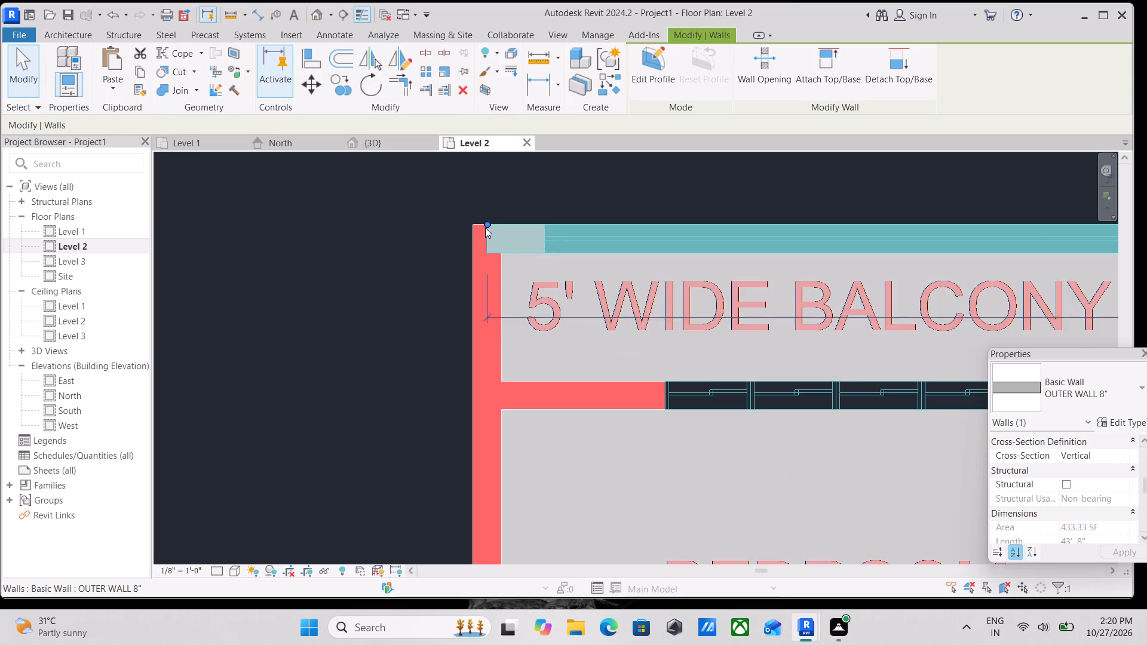
scroll(484, 227, "up", 2)
left_click_drag(488, 220, 470, 221)
scroll(474, 220, "down", 3)
key("Escape")
Draw an OUTER WALL 8" wall down the plan's left outer edge from the balcony corner to the lounge's lower corner.
type("WA")
left_click(473, 248)
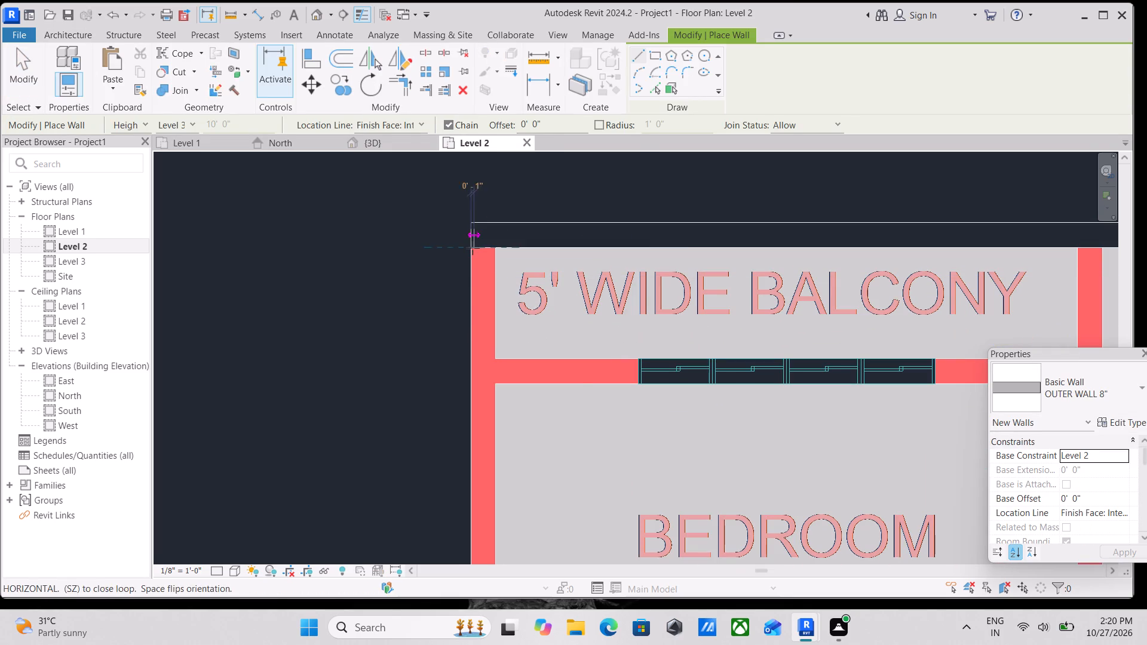
middle_click_drag(467, 364, 490, 213)
scroll(504, 315, "down", 4)
middle_click_drag(504, 319, 554, 170)
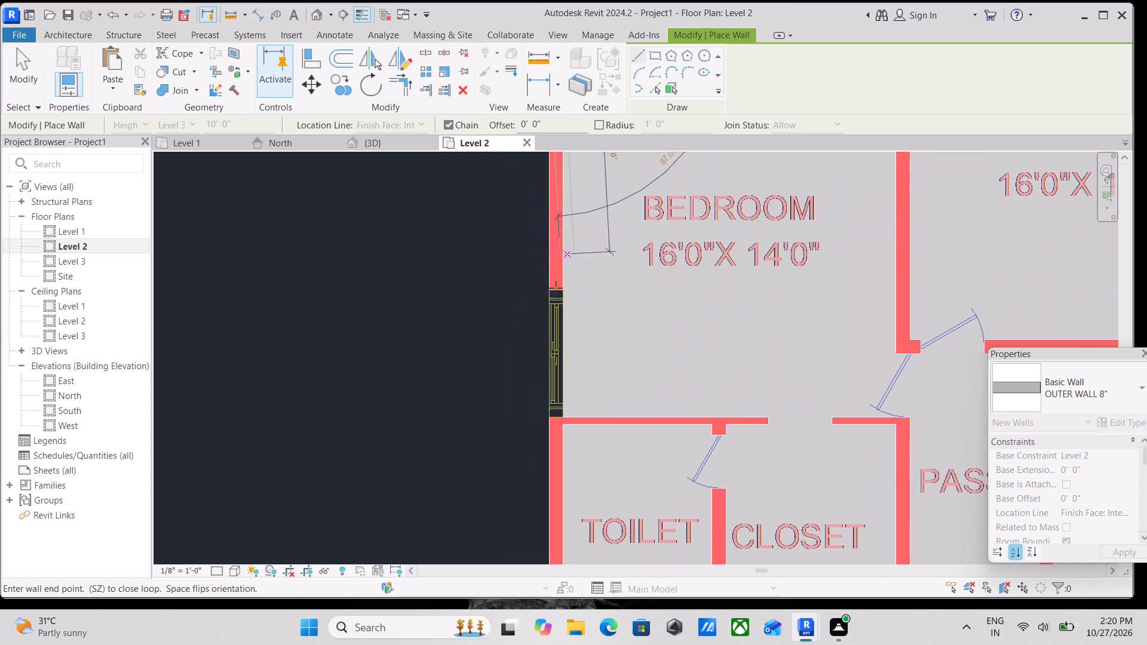
scroll(551, 310, "down", 3)
middle_click_drag(551, 312, 560, 180)
scroll(560, 321, "down", 3)
middle_click_drag(560, 319, 568, 178)
scroll(572, 229, "down", 3)
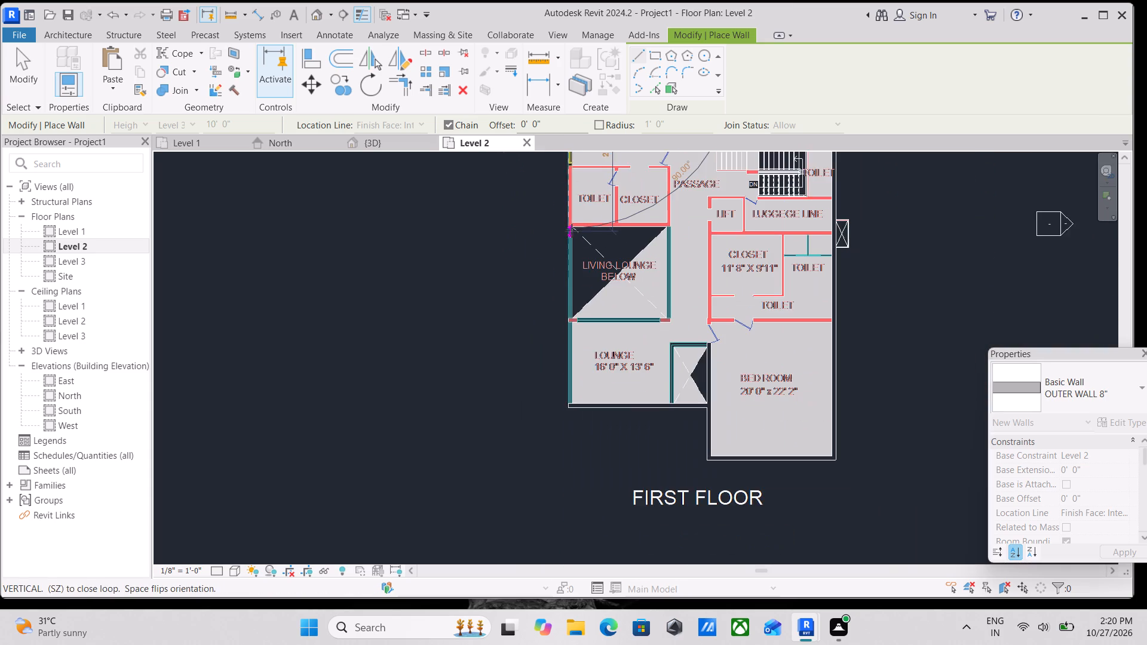
middle_click_drag(572, 231, 573, 211)
scroll(575, 198, "up", 7)
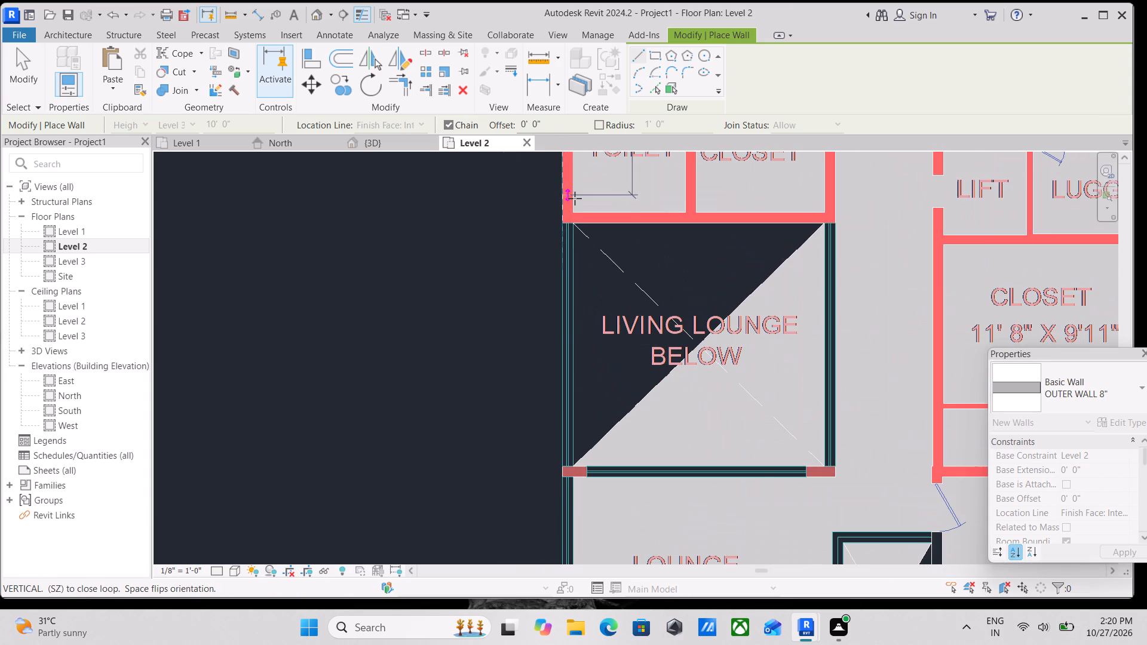
scroll(558, 281, "down", 2)
middle_click_drag(562, 269, 573, 170)
scroll(573, 176, "up", 1)
scroll(576, 293, "down", 3)
middle_click_drag(575, 296, 579, 206)
scroll(575, 376, "up", 3)
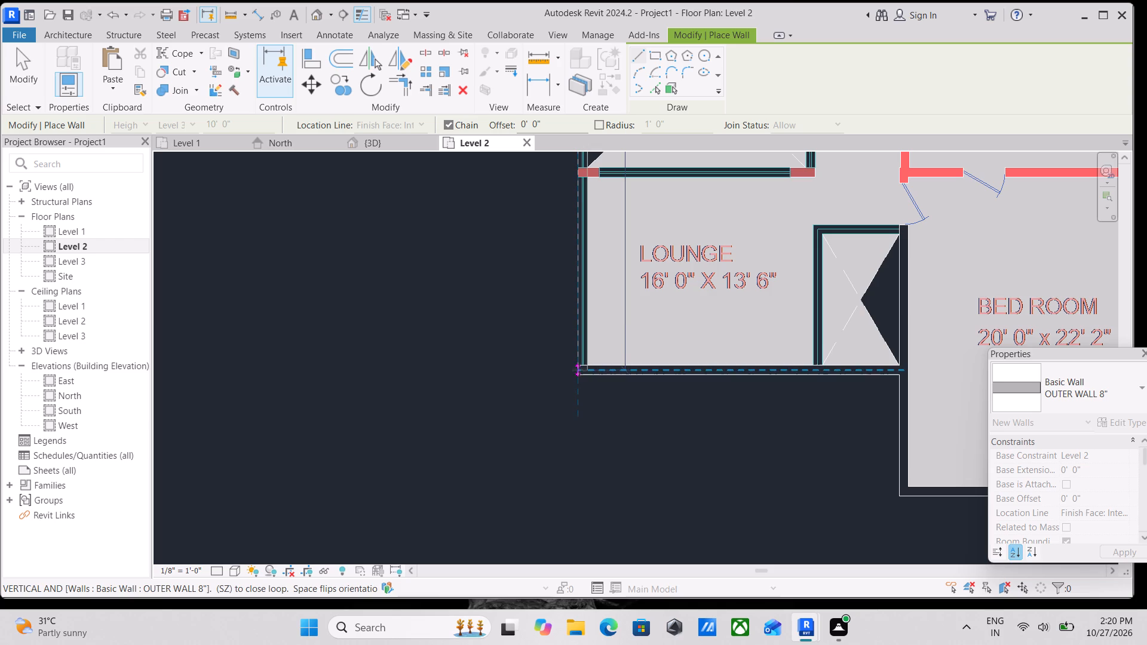
left_click(579, 374)
key("Escape")
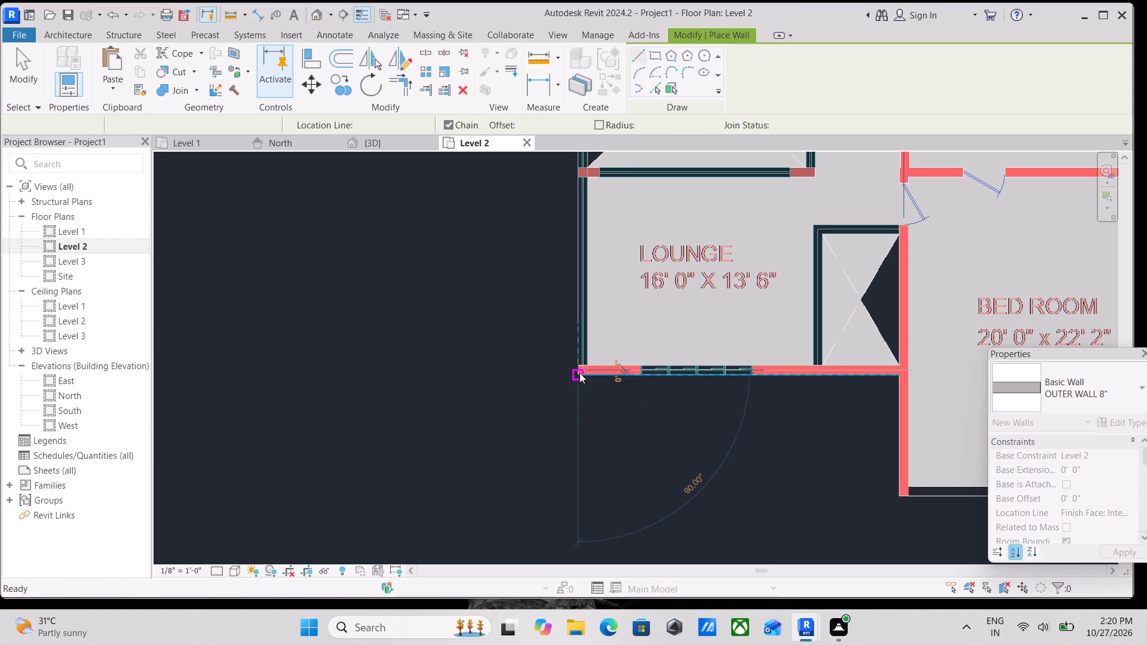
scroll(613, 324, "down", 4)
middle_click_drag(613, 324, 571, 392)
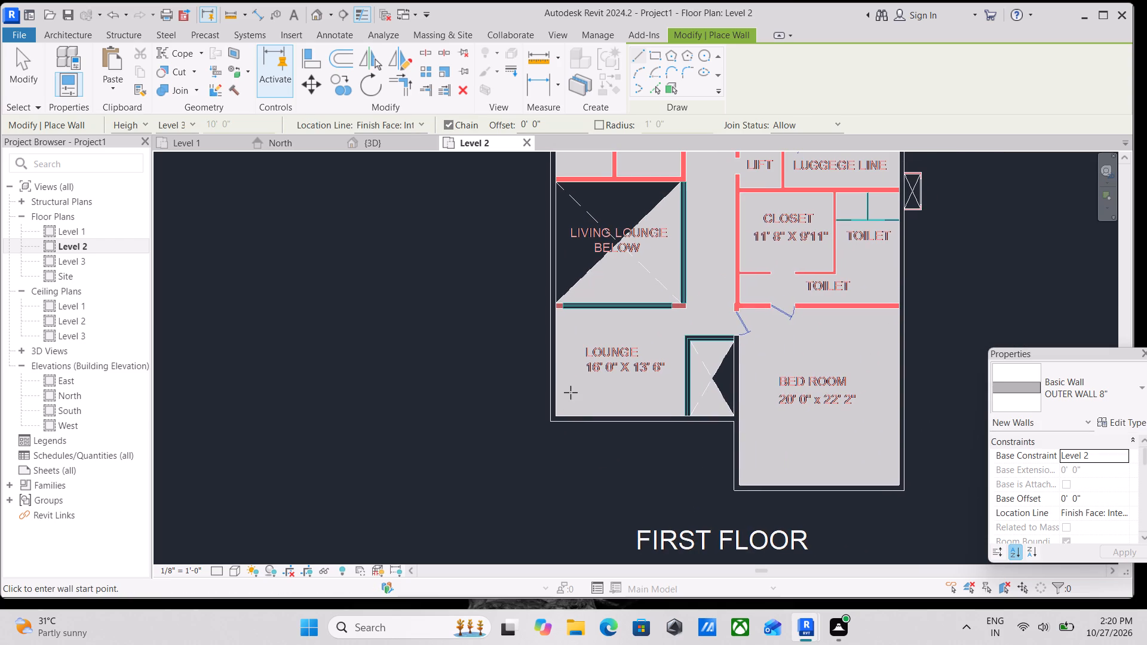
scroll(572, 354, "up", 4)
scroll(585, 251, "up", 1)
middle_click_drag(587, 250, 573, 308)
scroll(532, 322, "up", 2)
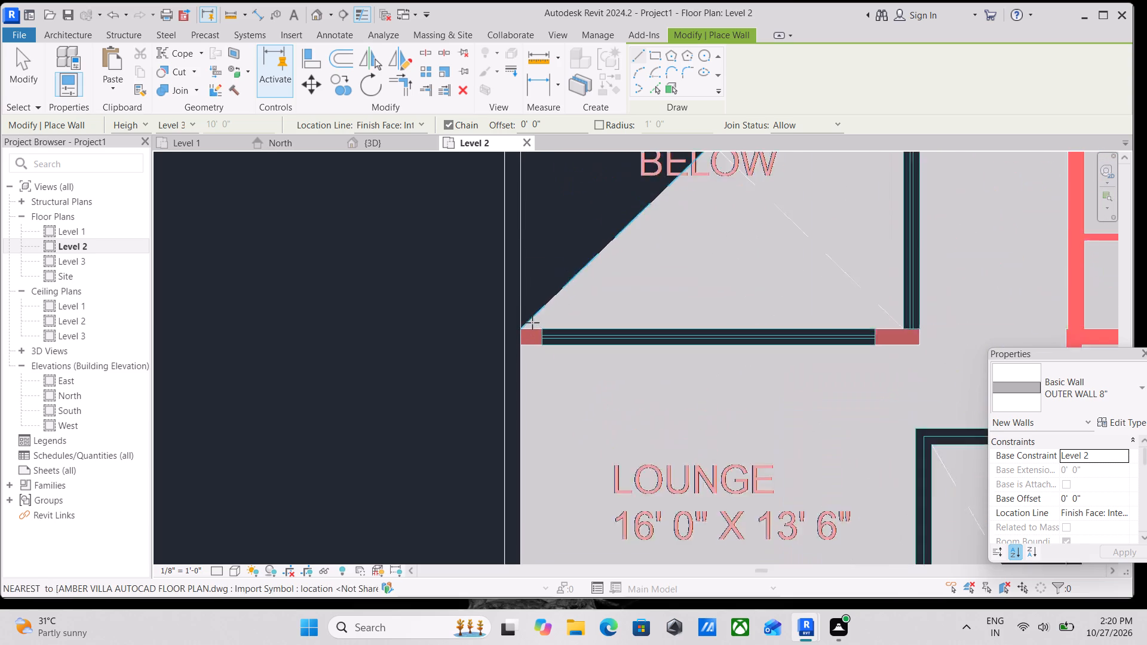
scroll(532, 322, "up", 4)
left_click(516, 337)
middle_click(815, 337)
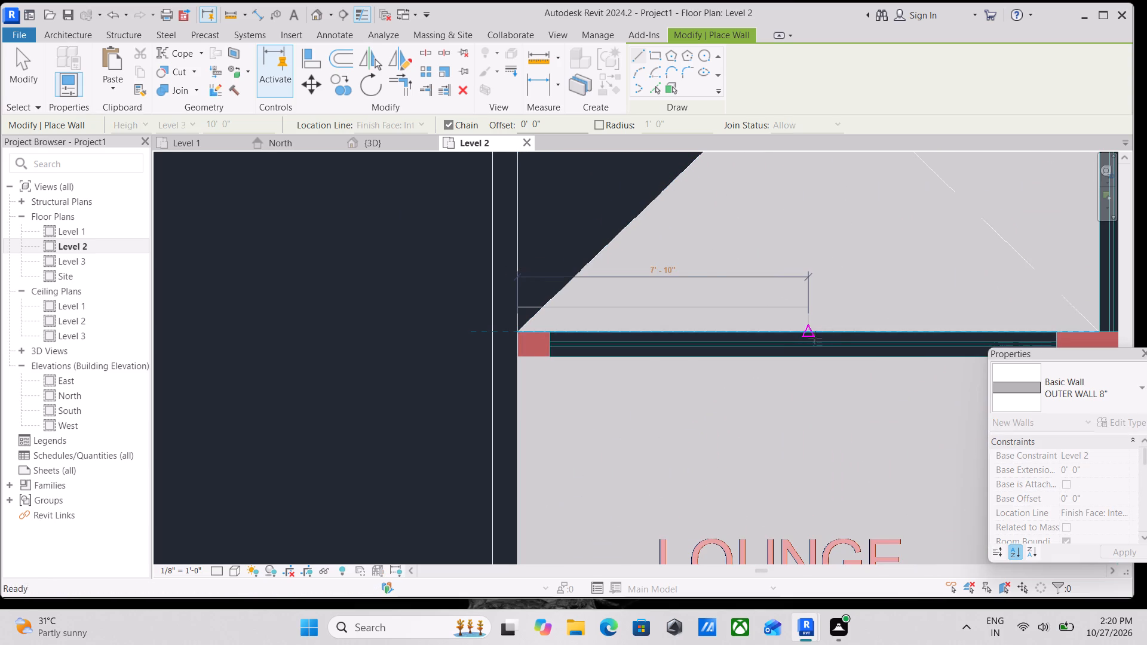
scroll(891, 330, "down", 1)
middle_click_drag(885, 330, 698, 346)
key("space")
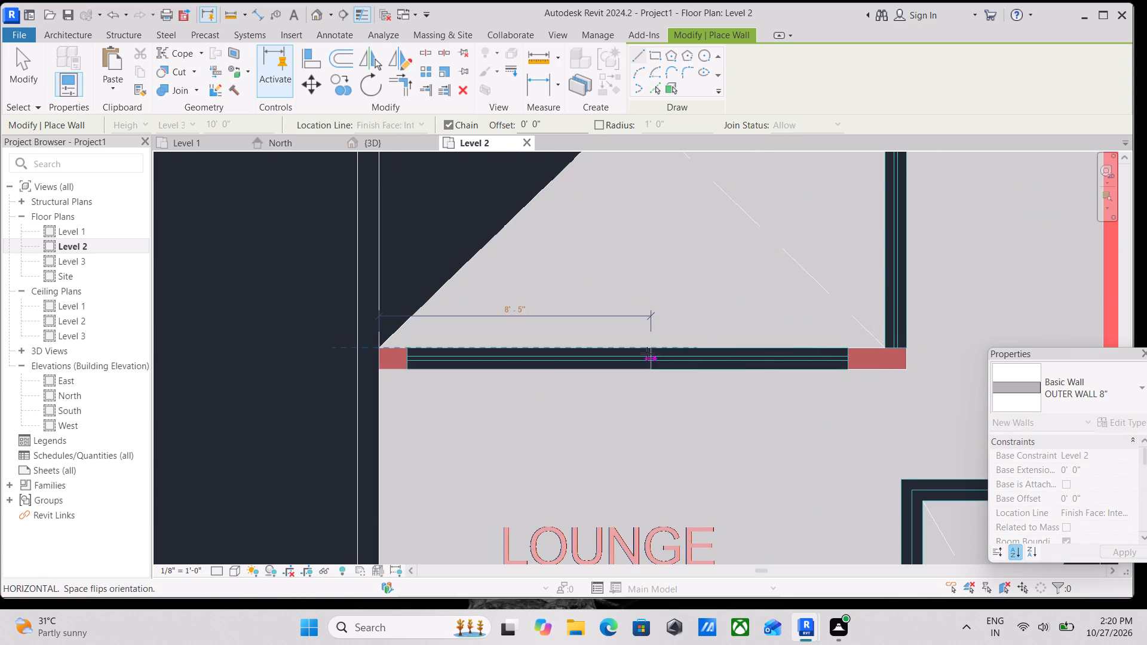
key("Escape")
Draw a short OUTER WALL 8" piece about 10" long from the outer wall over the drawing's stub between the lounge and living lounge void.
scroll(381, 354, "up", 5)
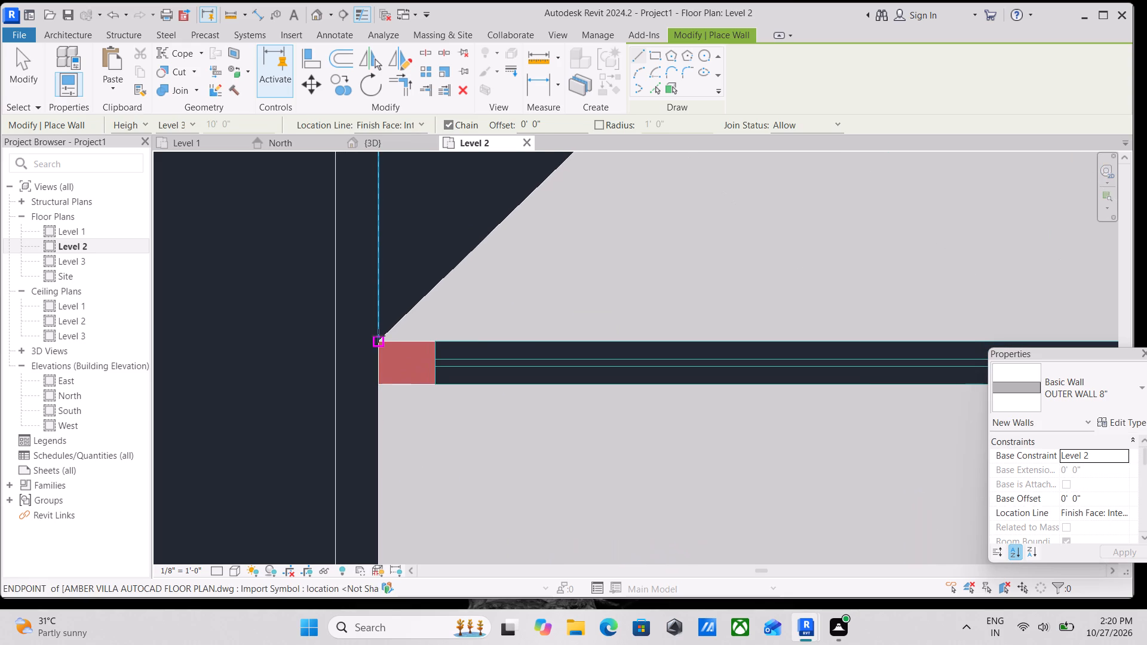
left_click(380, 343)
key("space")
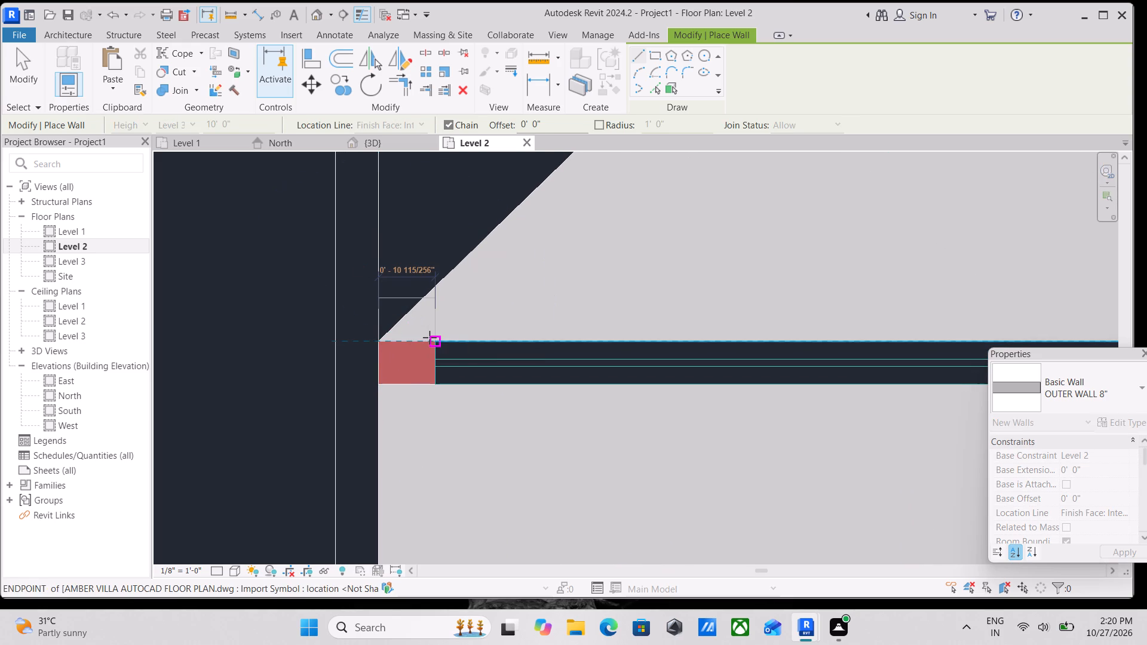
left_click(430, 337)
key("Escape")
Draw an OUTER WALL 8" piece about 1' 10" long over the stub at the void's lower corner on the passage side.
scroll(672, 236, "down", 2)
middle_click_drag(672, 236, 470, 246)
scroll(692, 266, "down", 2)
middle_click_drag(692, 266, 501, 268)
scroll(691, 327, "up", 2)
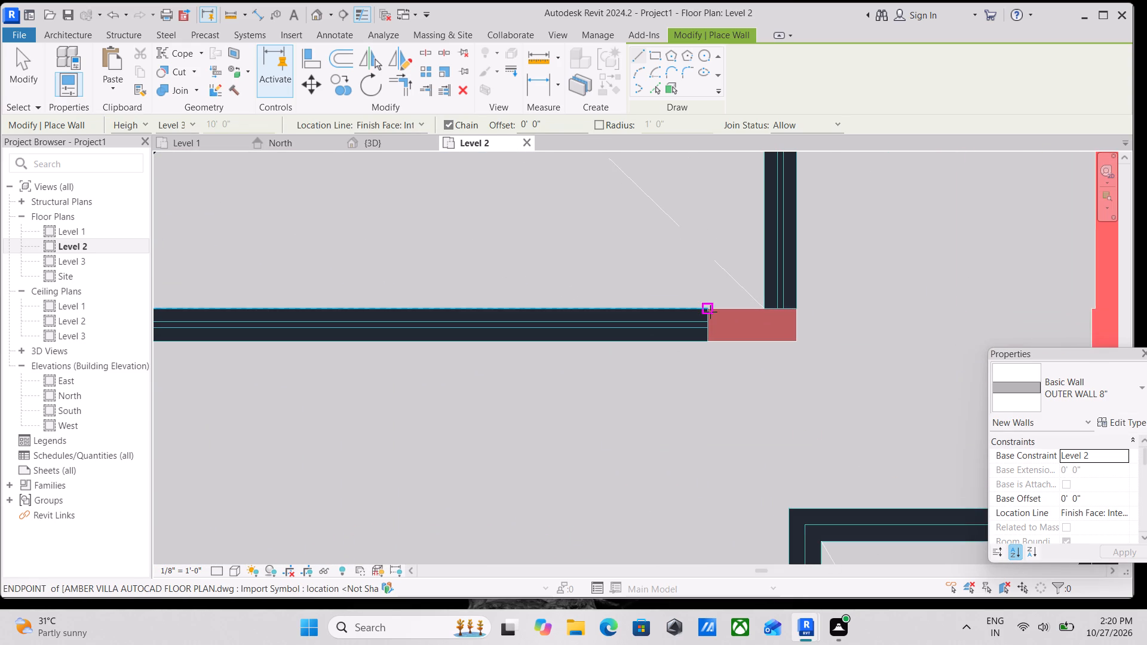
left_click(710, 312)
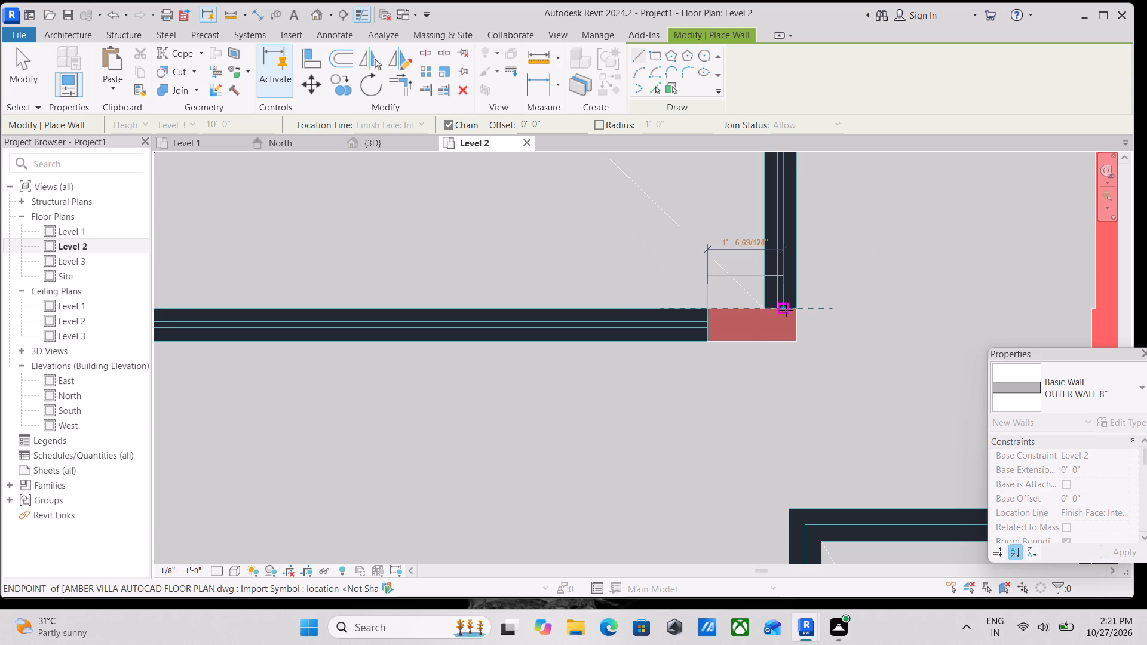
key("space")
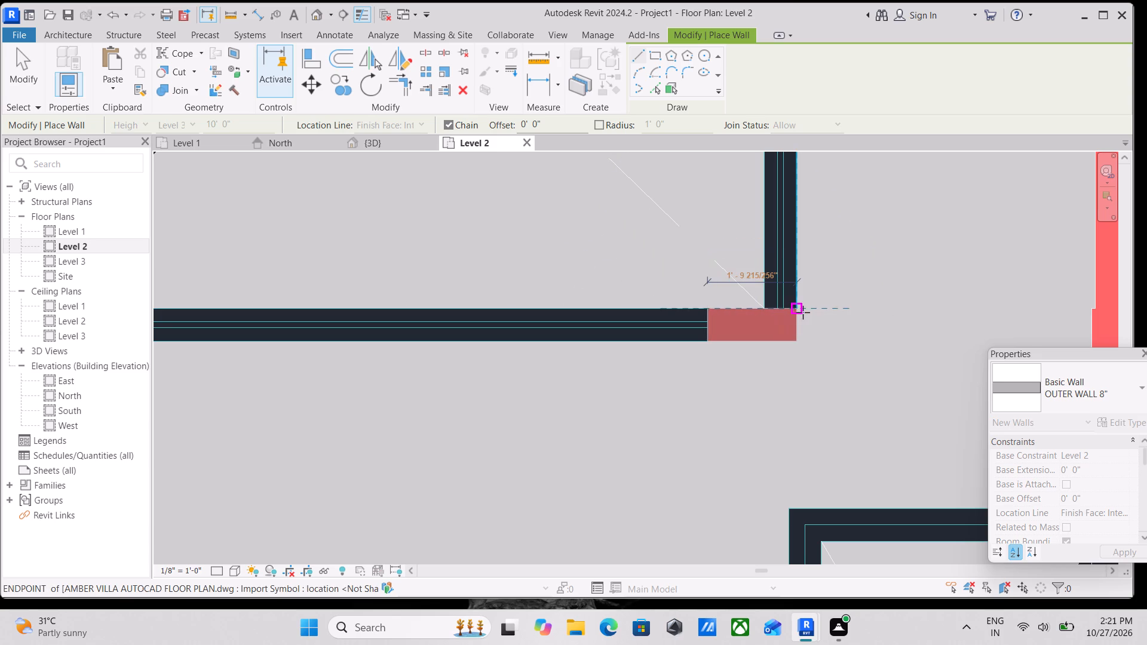
left_click(796, 312)
key("Escape")
Draw an OUTER WALL 8" wall about 13' 8" long between the two stubs along the living lounge void's lower edge.
scroll(564, 299, "down", 1)
middle_click_drag(564, 299, 848, 232)
left_click(390, 246)
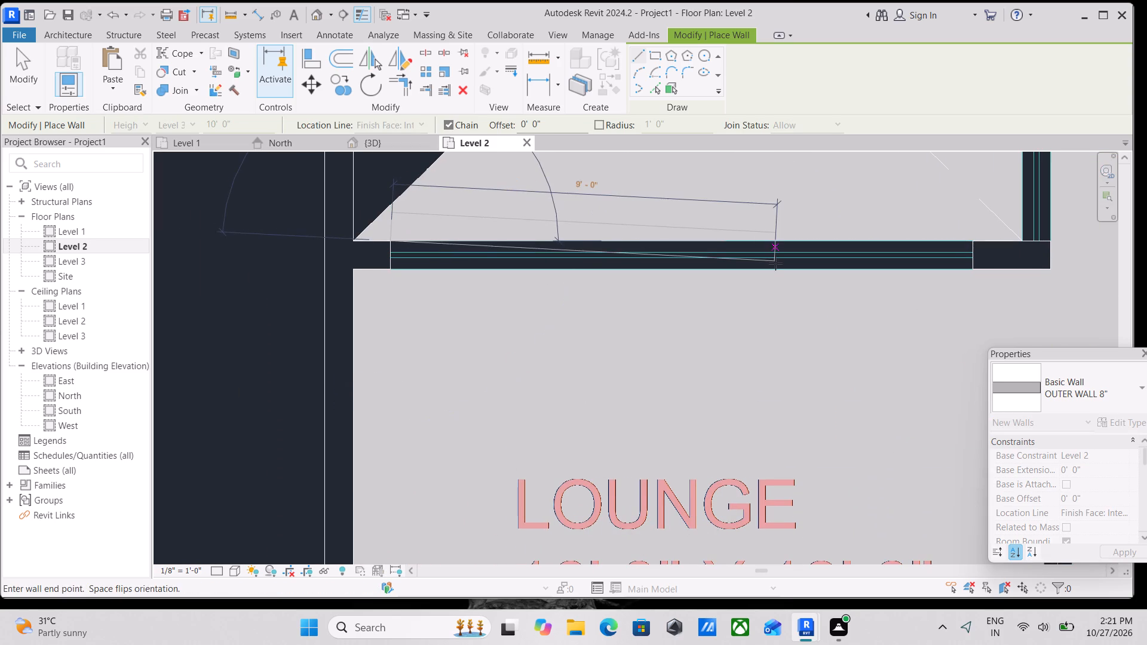
middle_click_drag(775, 263, 575, 268)
key("space")
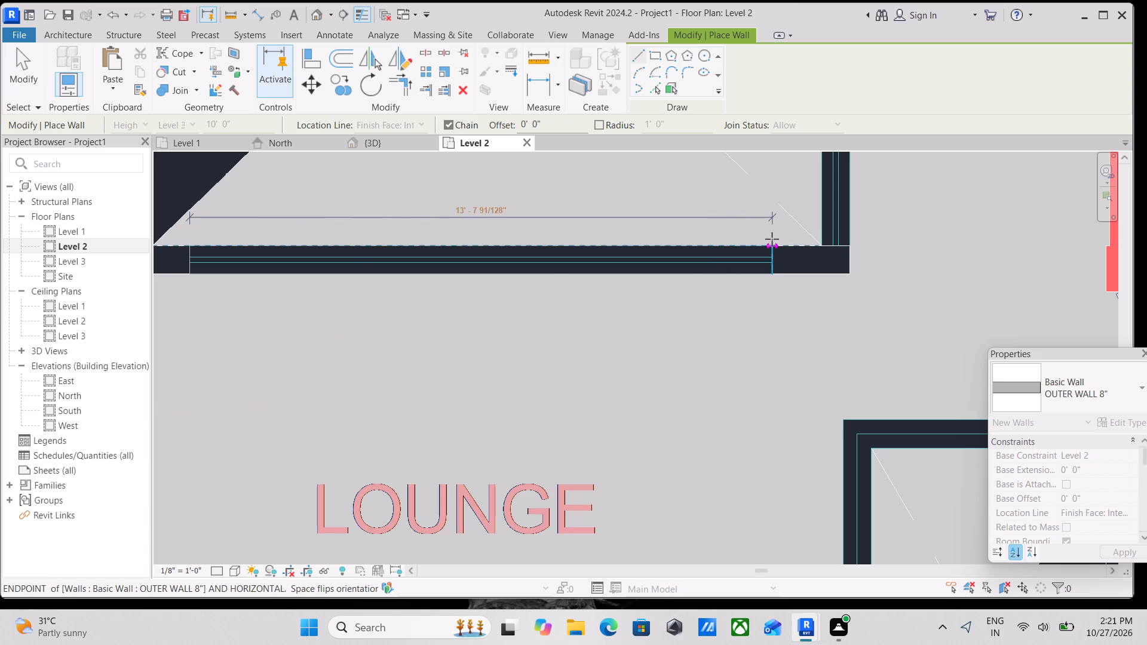
left_click(769, 245)
key("Escape")
Draw an OUTER WALL 8" wall up the living lounge void's passage side to the corner below the closet.
scroll(835, 208, "down", 3)
middle_click_drag(832, 210, 760, 281)
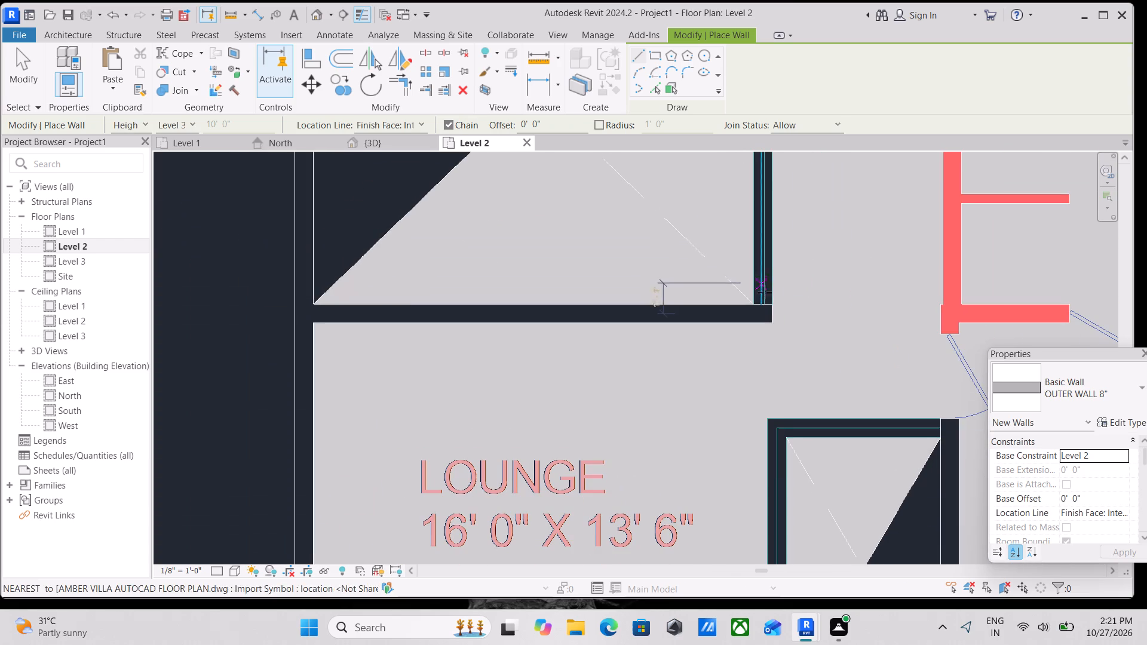
left_click(757, 303)
middle_click_drag(760, 272, 744, 391)
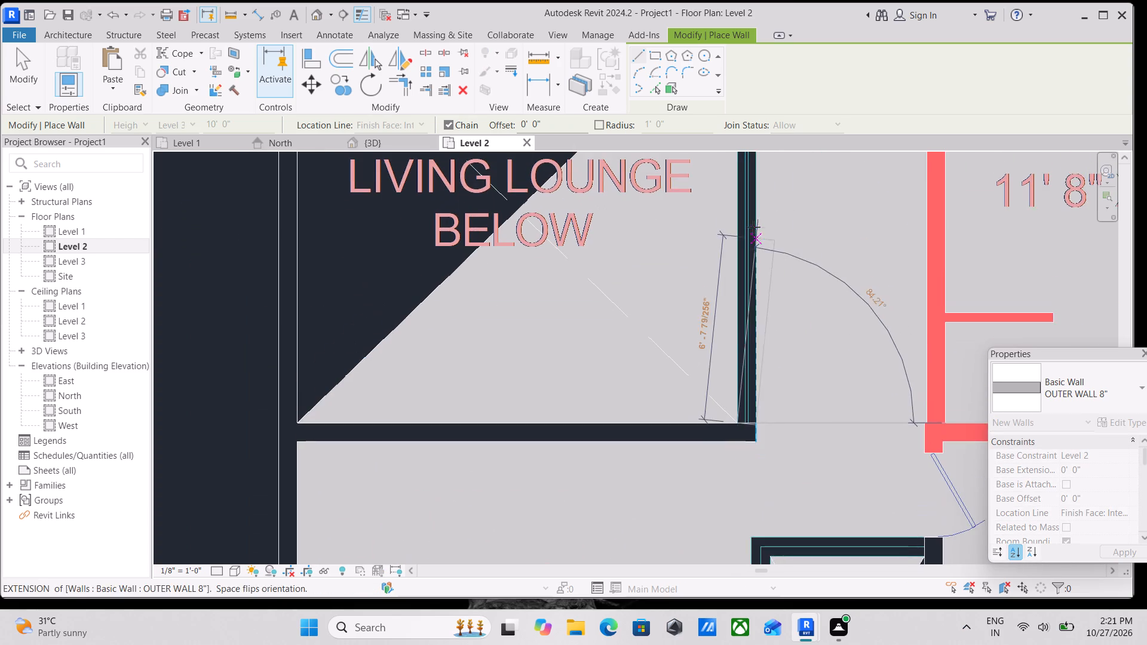
middle_click_drag(753, 228, 735, 389)
scroll(728, 259, "down", 1)
middle_click_drag(728, 259, 724, 330)
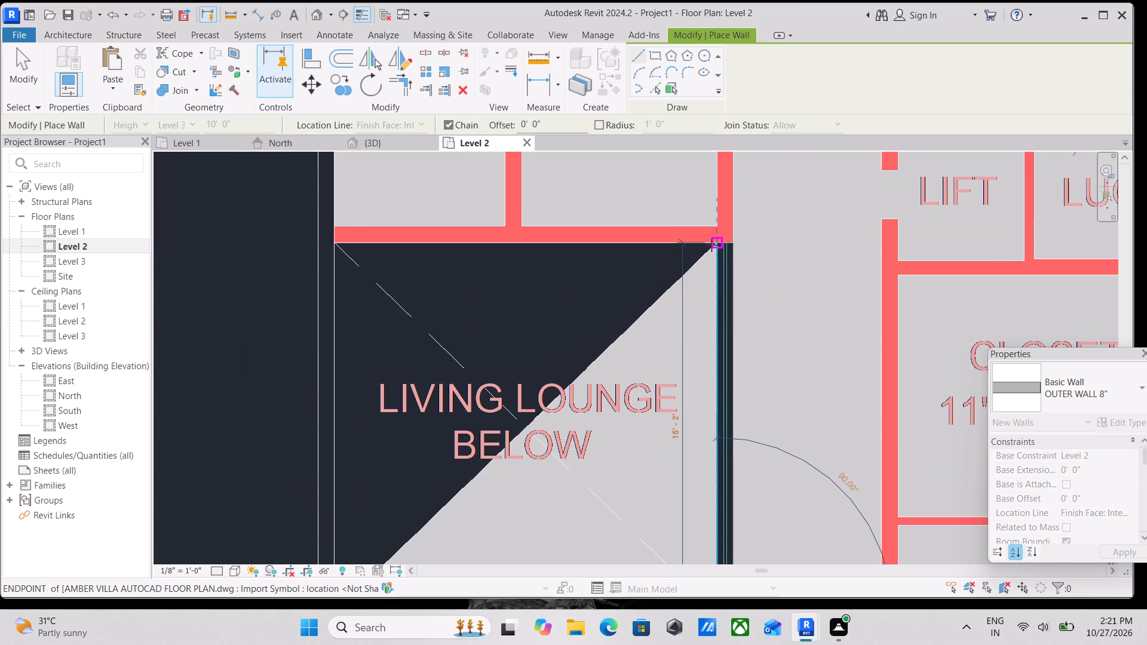
left_click(717, 244)
key("Escape")
Draw an OUTER WALL 8" wall about 10' 1" up the lounge side of the crossed shaft, starting at the lounge's lower outer wall.
scroll(732, 242, "down", 6)
middle_click_drag(750, 253, 674, 236)
middle_click_drag(722, 482, 725, 425)
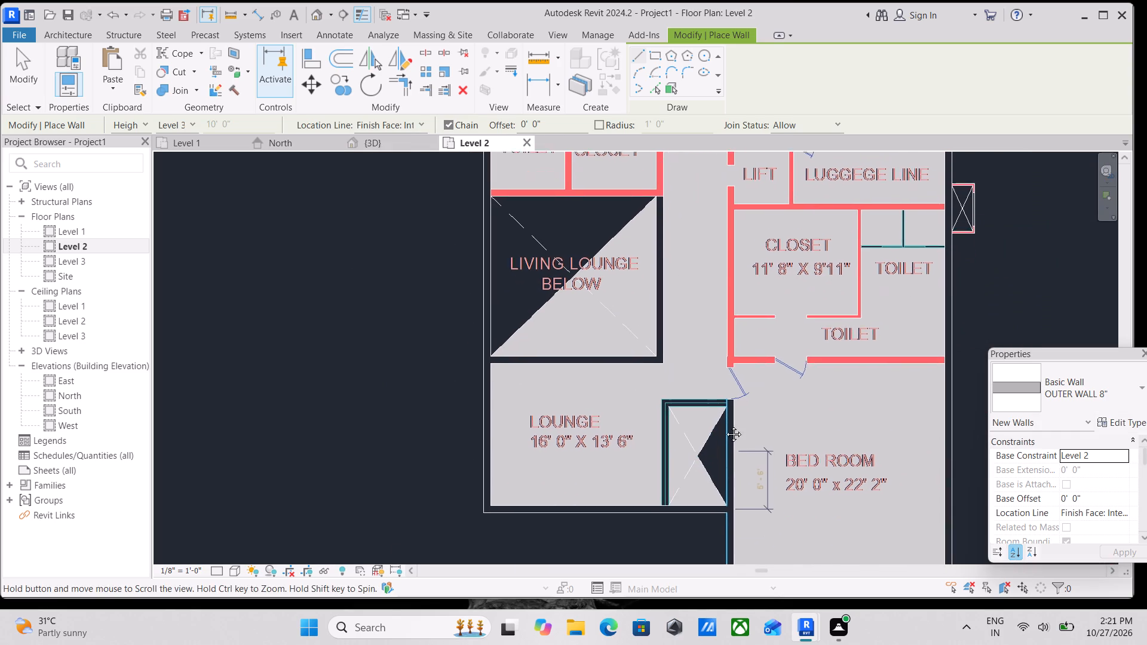
middle_click_drag(725, 425, 729, 379)
scroll(646, 468, "up", 3)
scroll(668, 423, "up", 8)
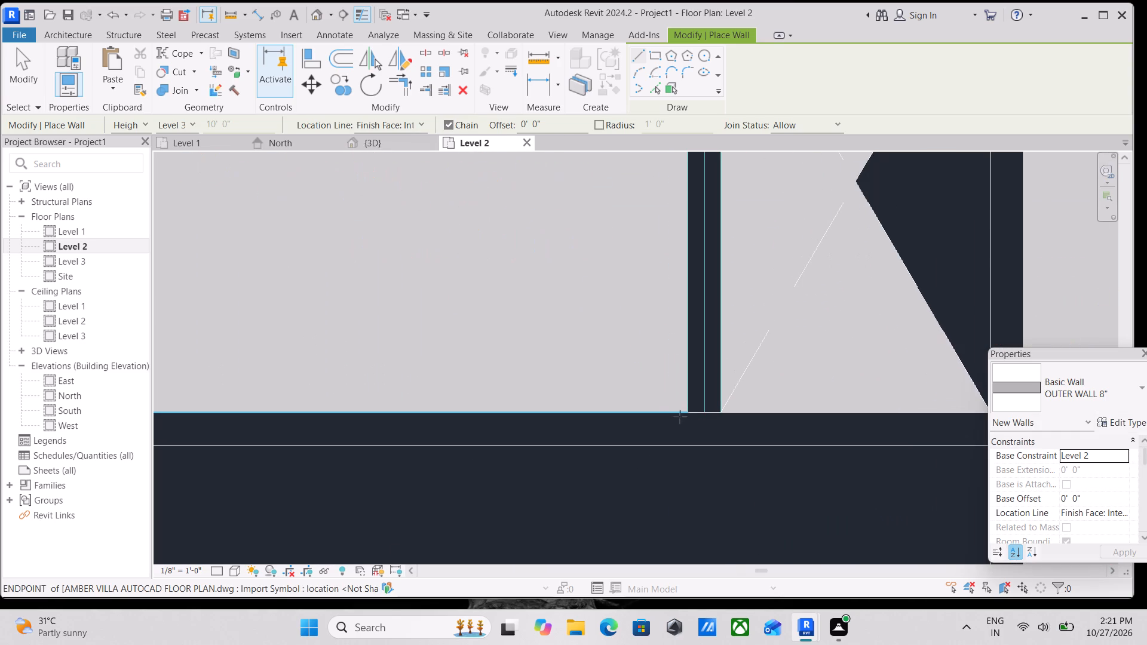
left_click(685, 411)
scroll(698, 294, "down", 1)
middle_click_drag(698, 295, 694, 492)
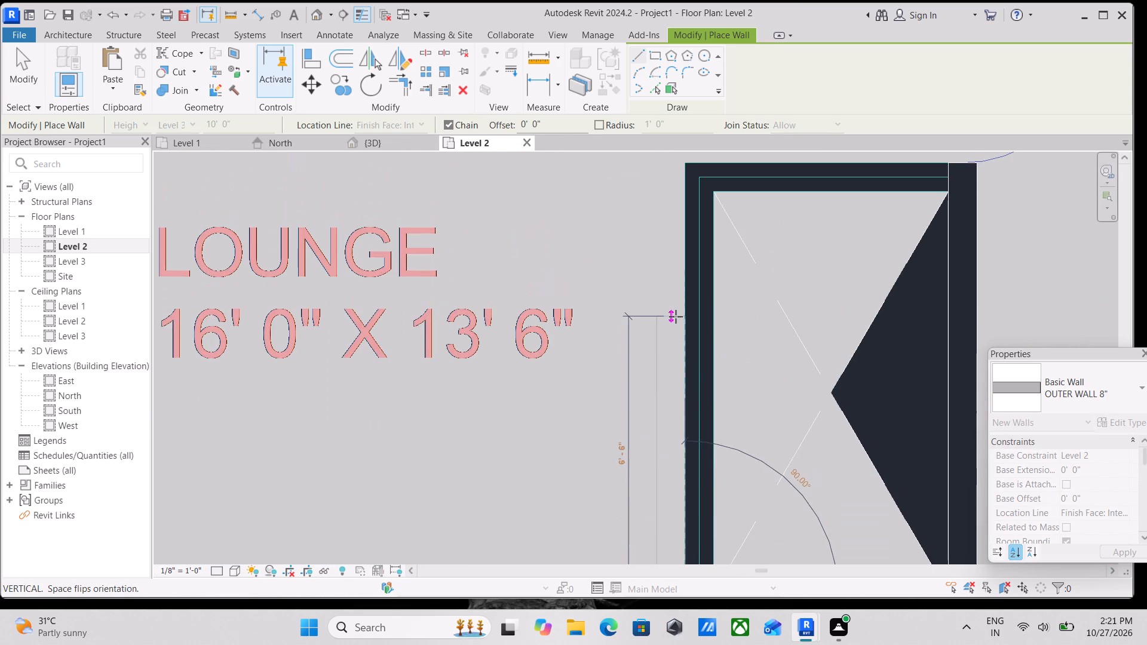
middle_click_drag(676, 317, 688, 389)
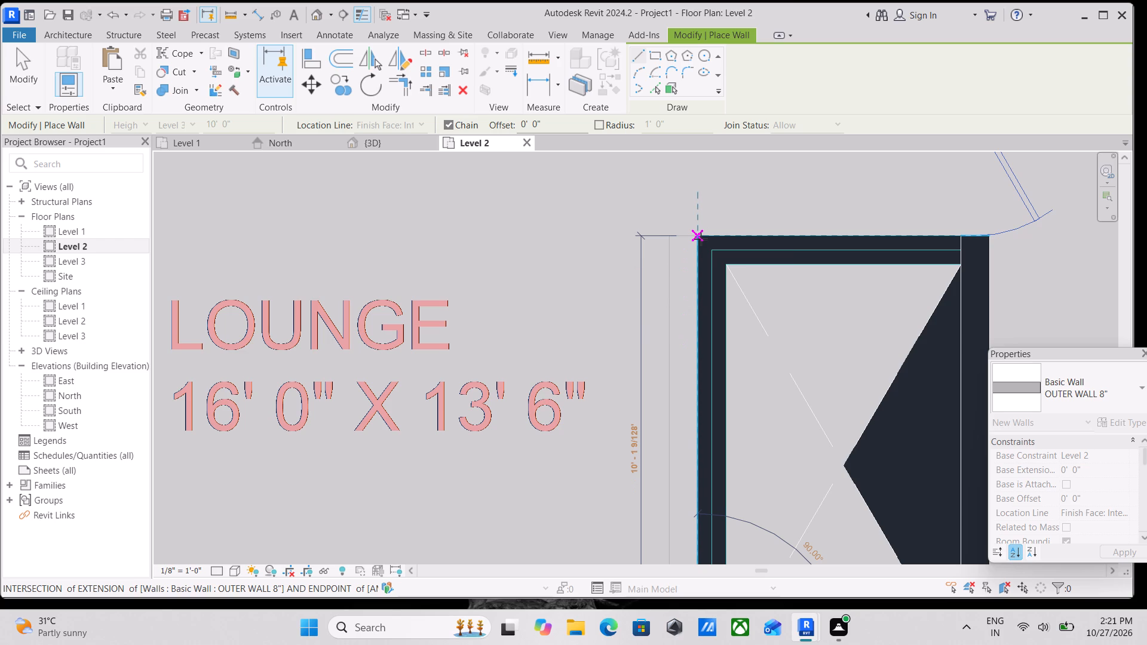
key("space")
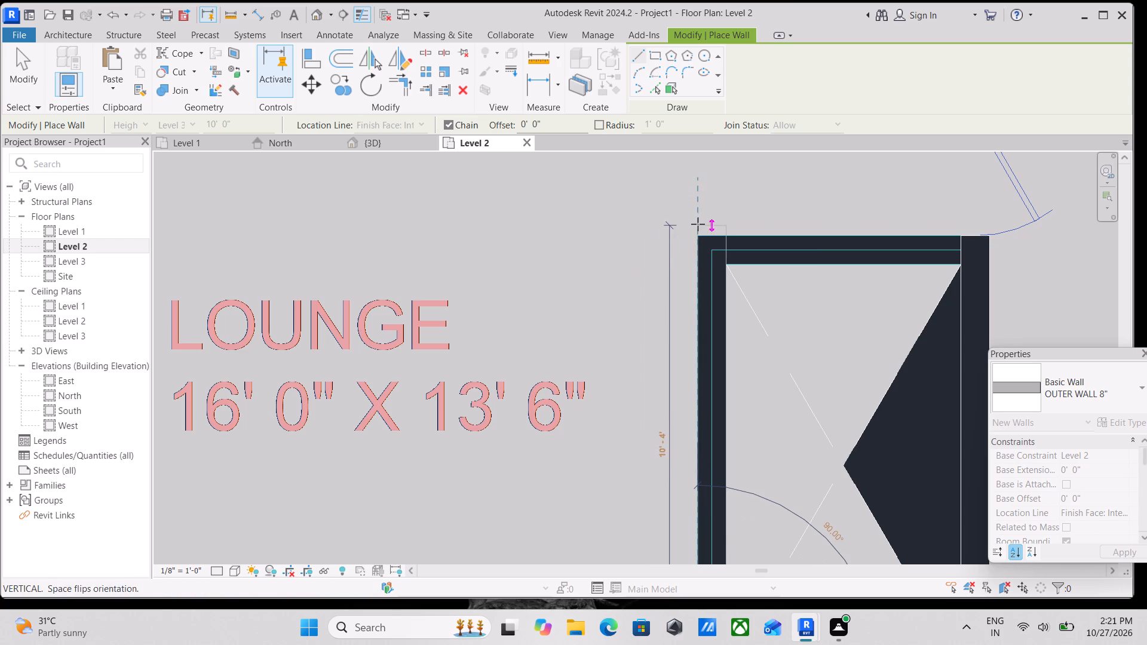
left_click(693, 238)
Continue the wall along the crossed shaft's upper edge to the bedroom wall and end the chain there.
middle_click_drag(820, 245, 799, 242)
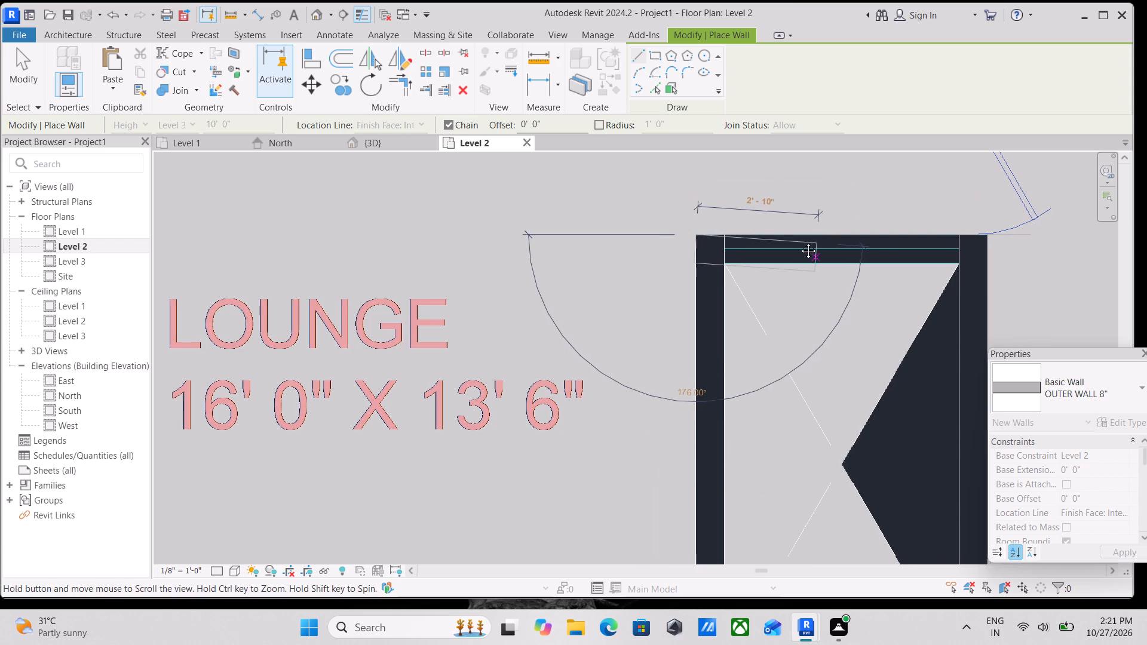
middle_click_drag(799, 242, 683, 257)
left_click(826, 248)
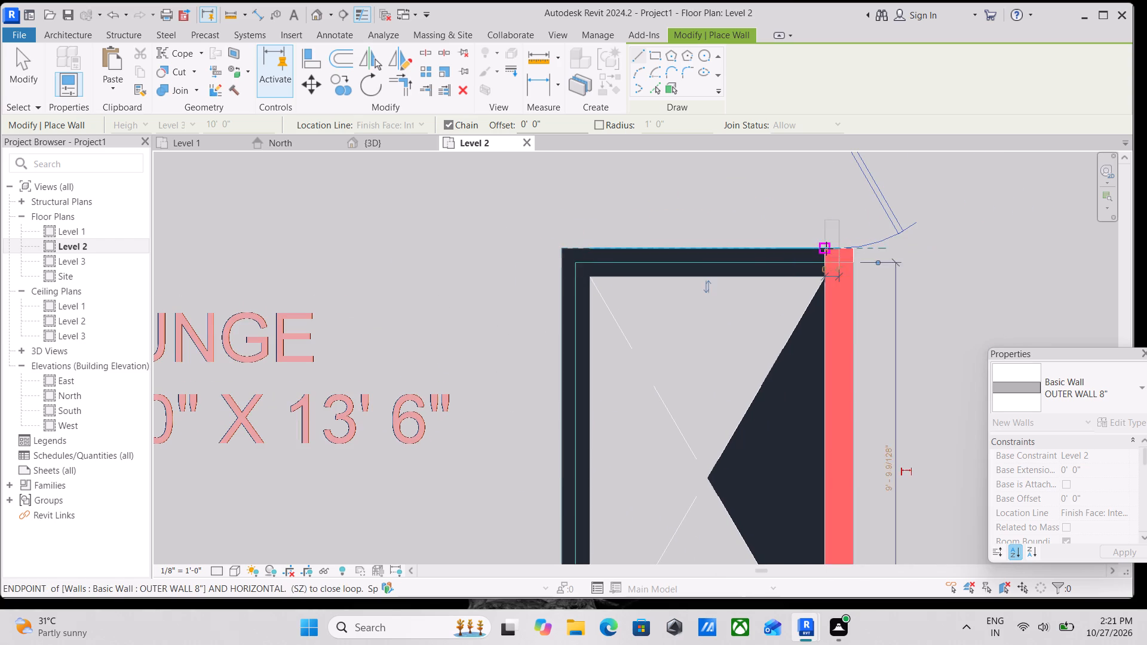
key("Escape")
Draw an OUTER WALL 8" wall about 15' 8" long between the living lounge void and the toilet and closet above it.
scroll(826, 248, "down", 8)
scroll(750, 321, "down", 3)
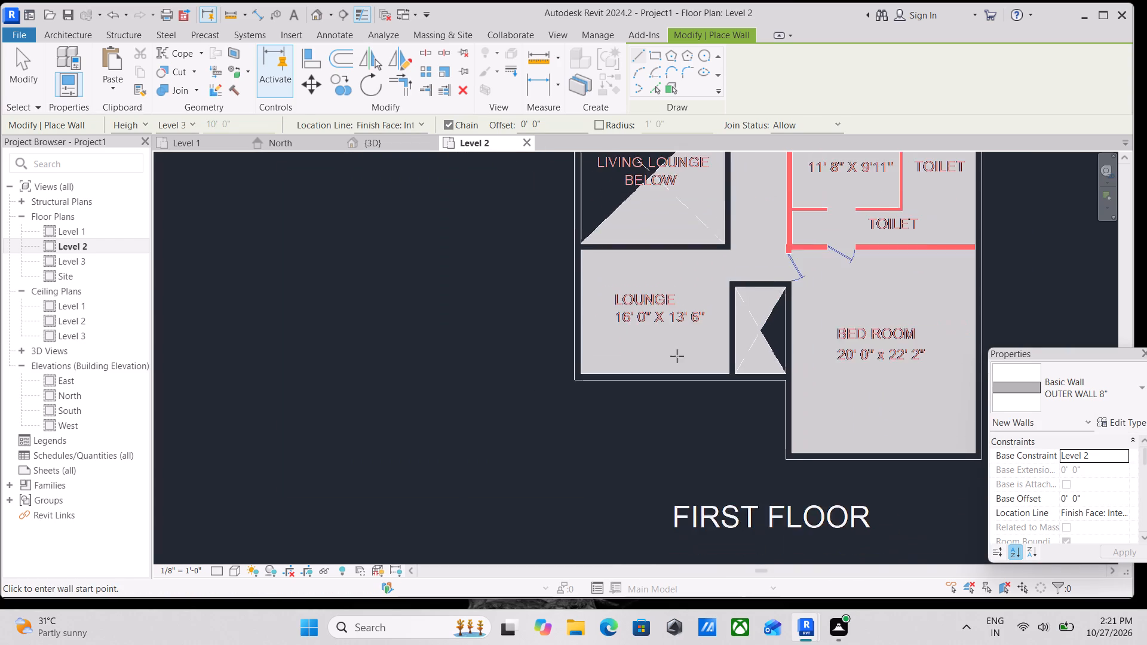
middle_click_drag(677, 356, 649, 539)
scroll(653, 527, "up", 1)
middle_click_drag(711, 305, 674, 406)
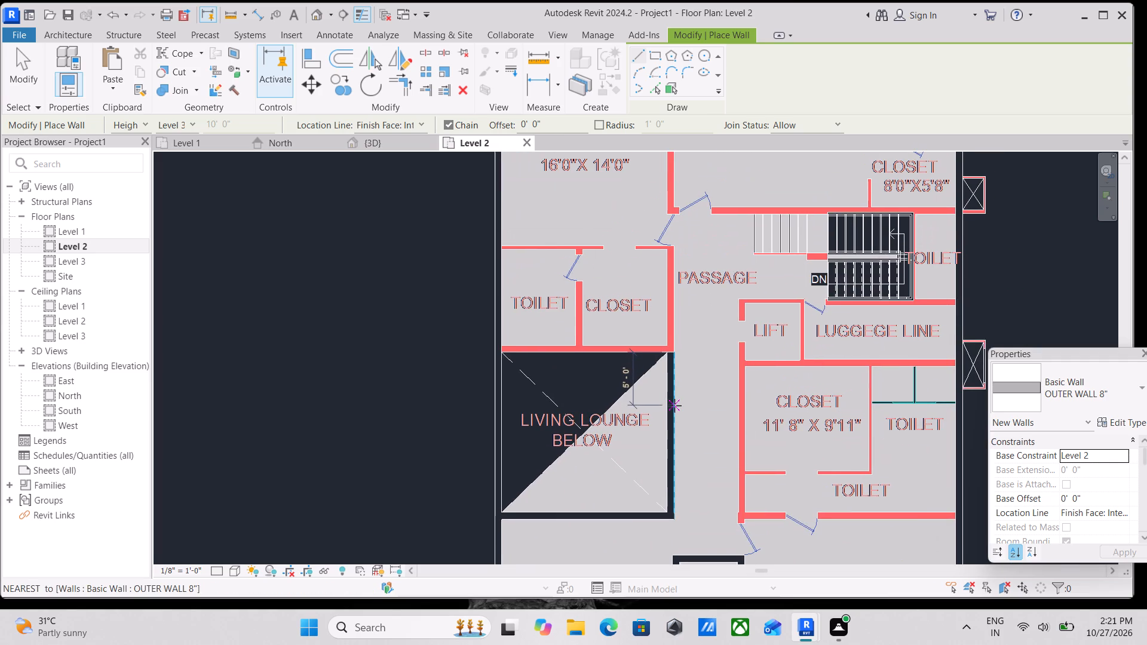
scroll(498, 385, "up", 3)
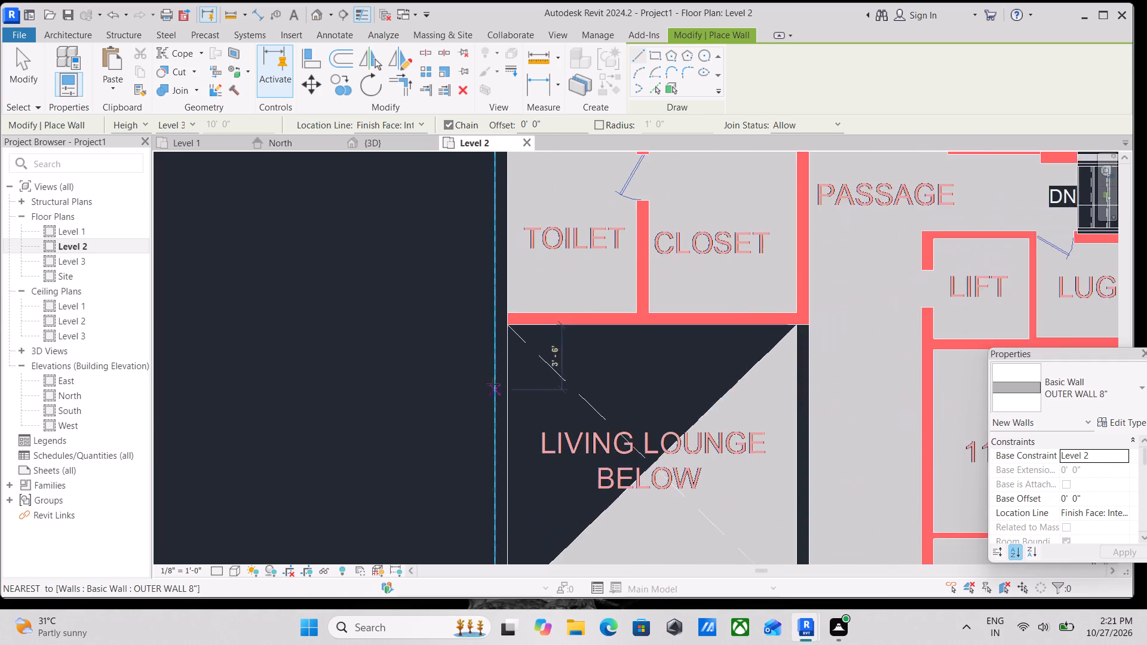
scroll(493, 384, "up", 7)
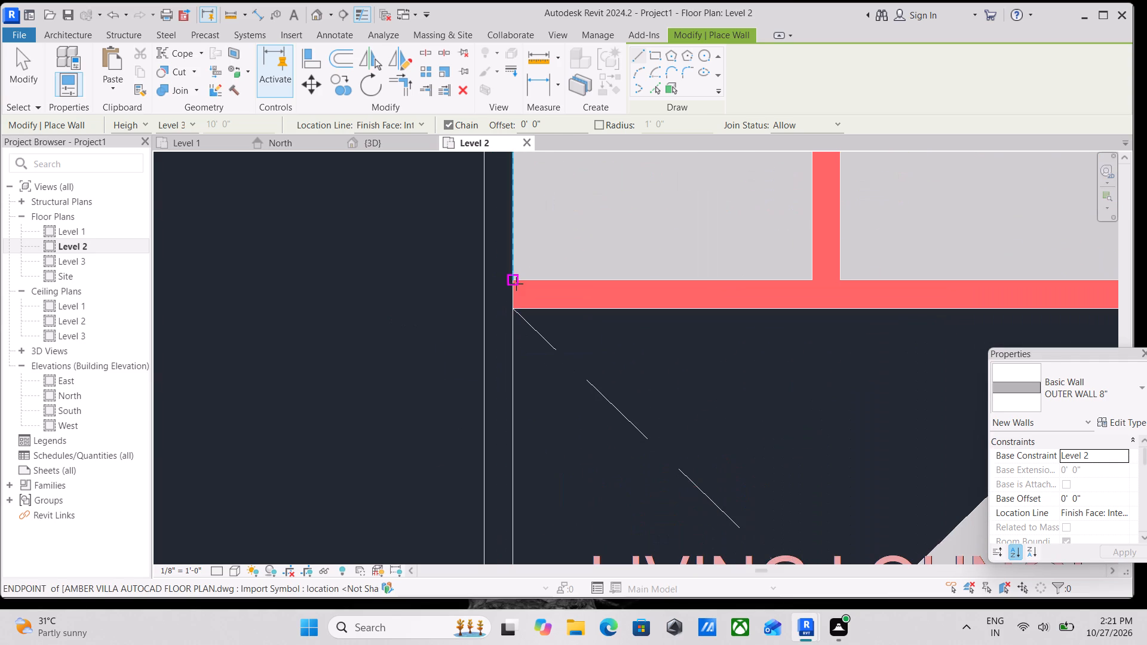
left_click(516, 284)
middle_click_drag(624, 274, 324, 303)
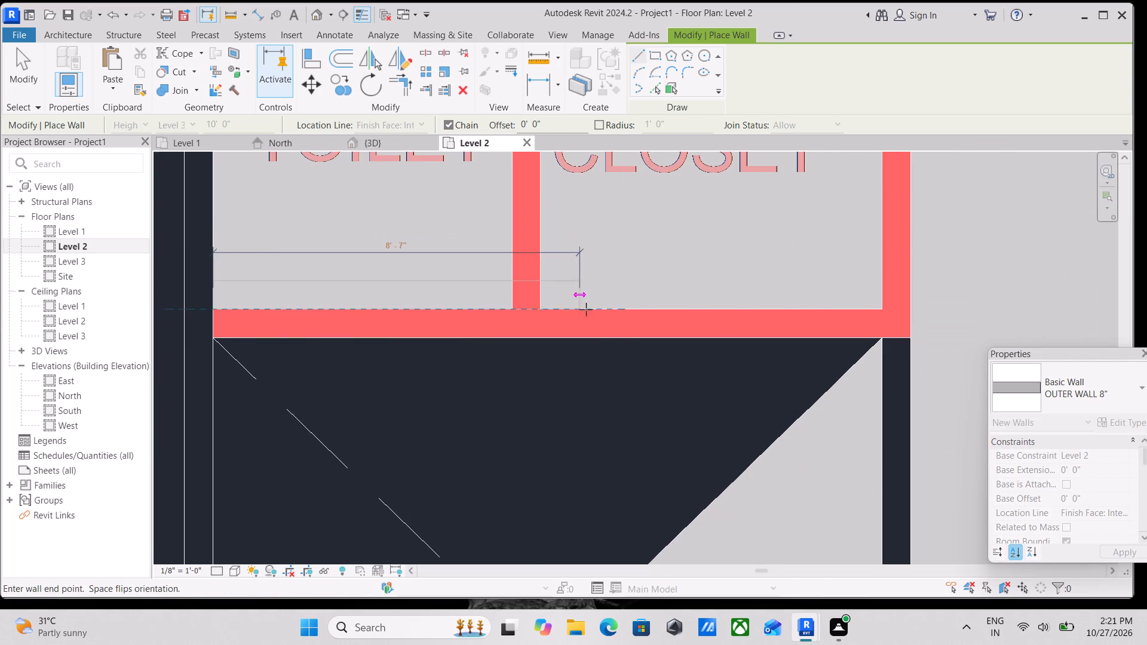
key("space")
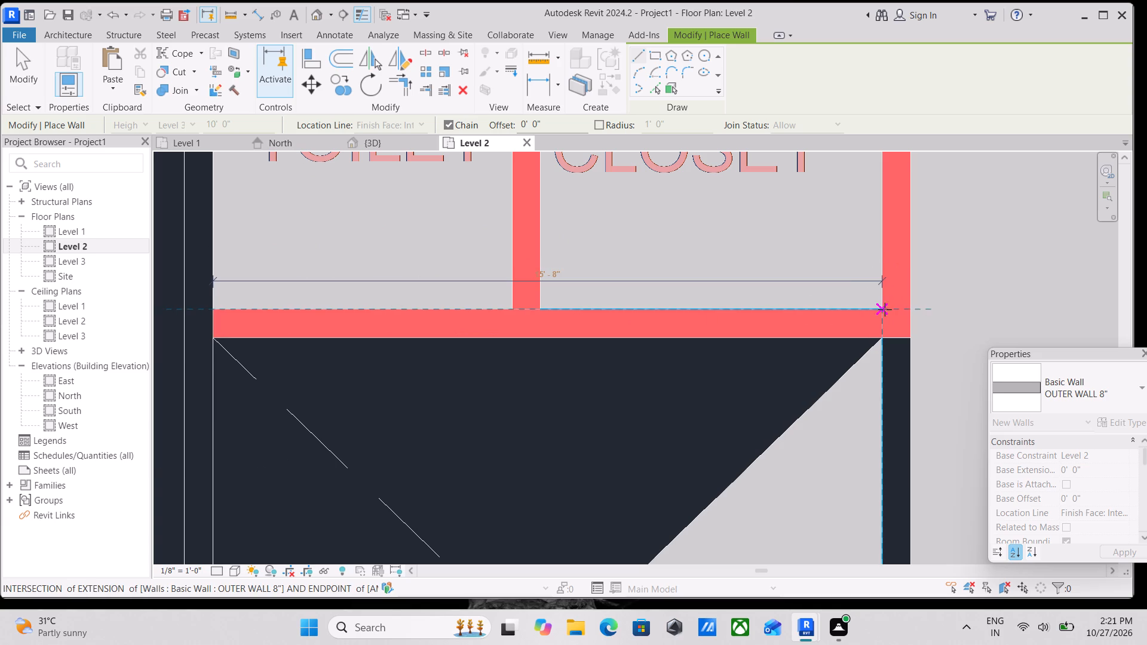
left_click(886, 309)
key("Escape")
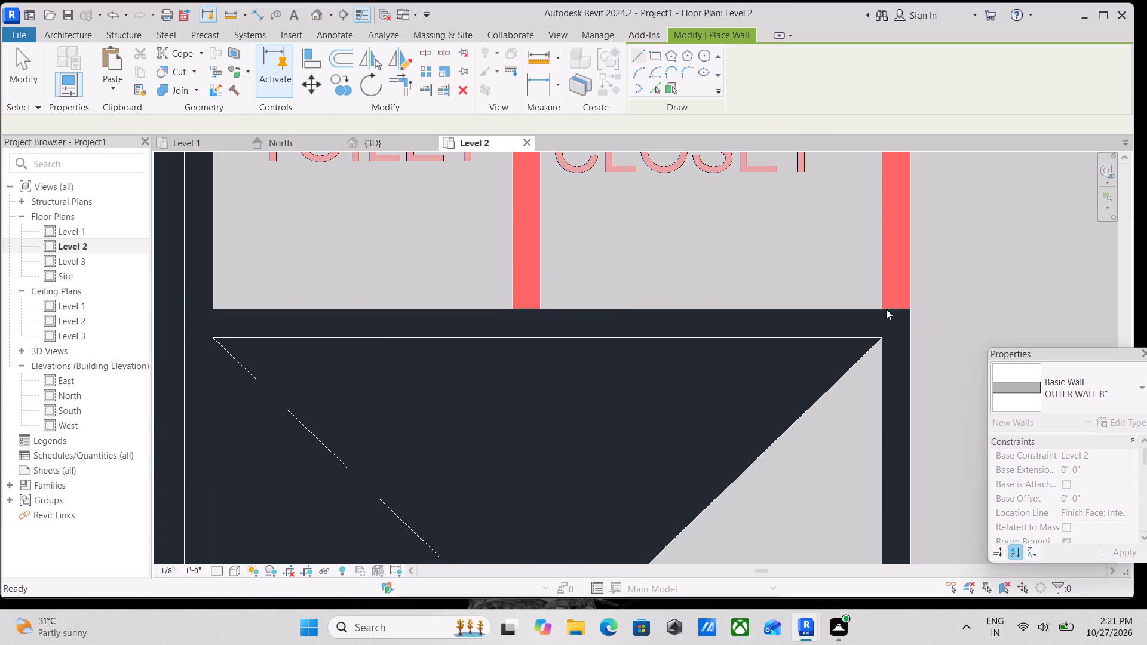
Draw an OUTER WALL 8" wall about 9' 1" up the closet's passage side to the thin partition at its upper corner.
scroll(886, 290, "down", 2)
middle_click_drag(886, 290, 875, 322)
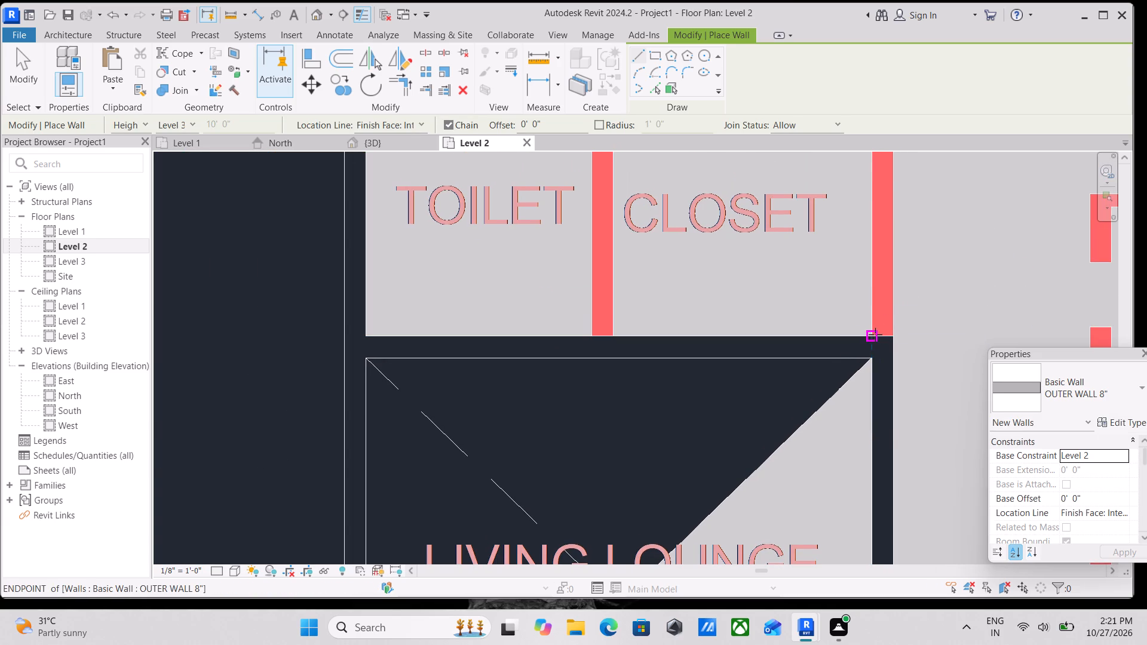
left_click(875, 334)
middle_click_drag(865, 317, 848, 553)
scroll(865, 317, "down", 1)
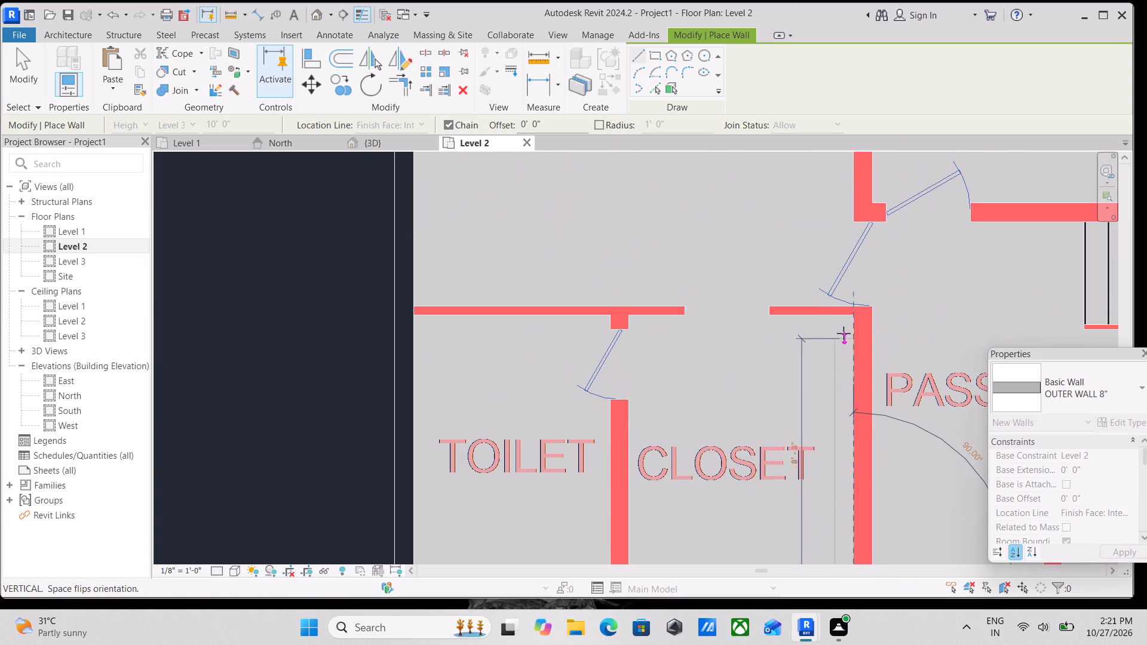
scroll(848, 355, "down", 1)
middle_click_drag(848, 355, 802, 264)
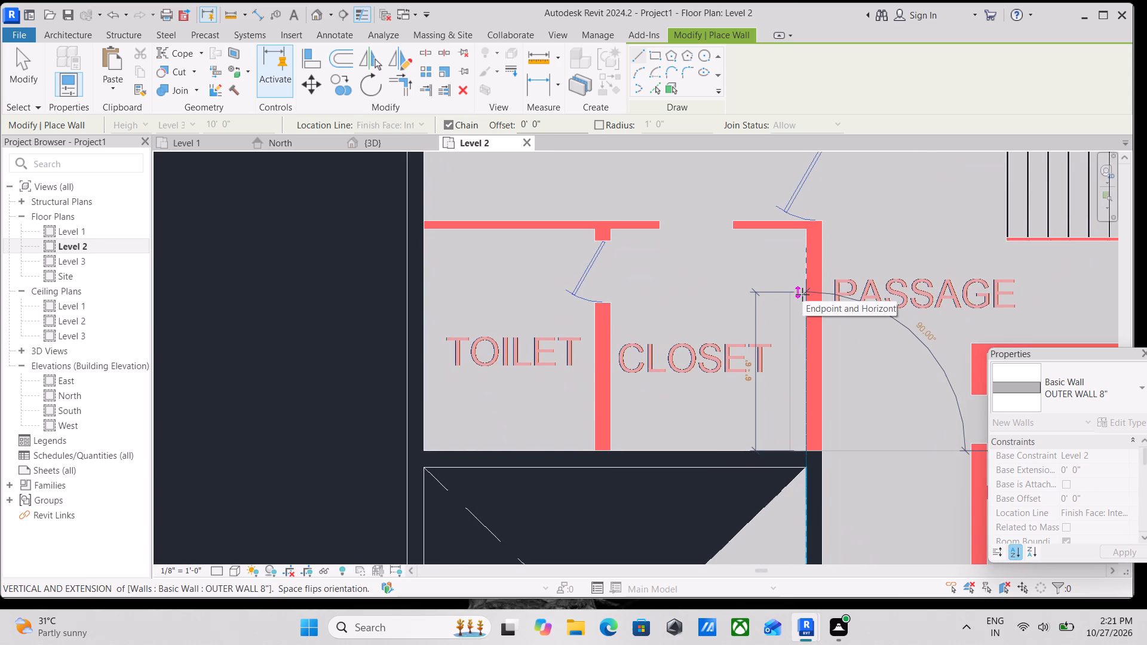
key("space")
middle_click_drag(807, 278, 807, 343)
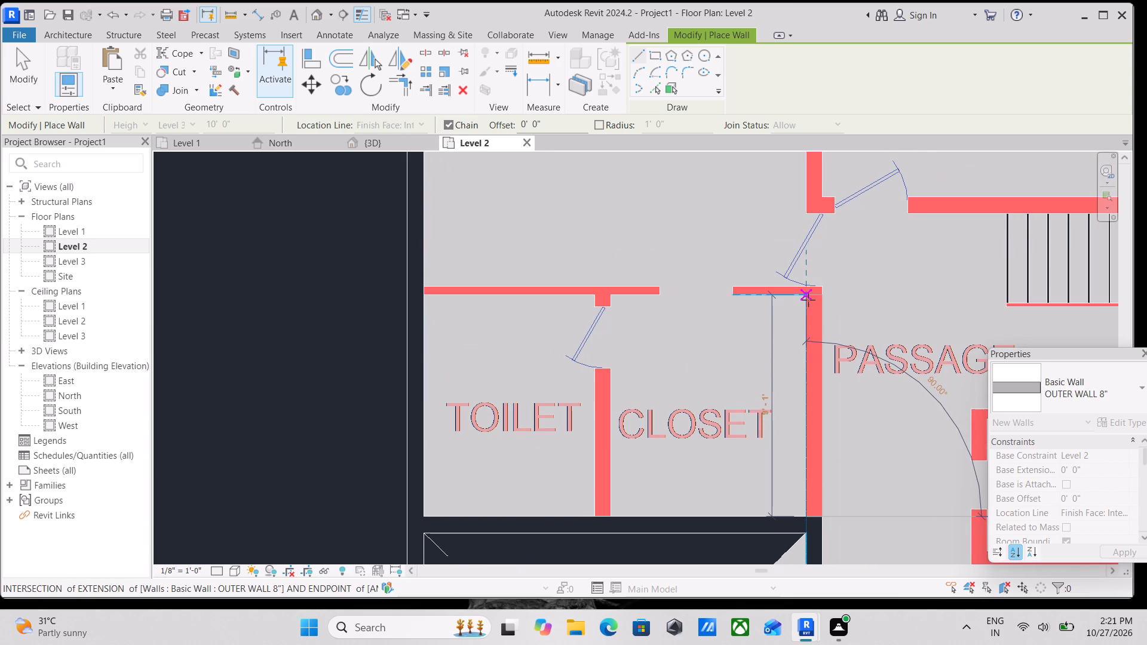
scroll(808, 300, "up", 5)
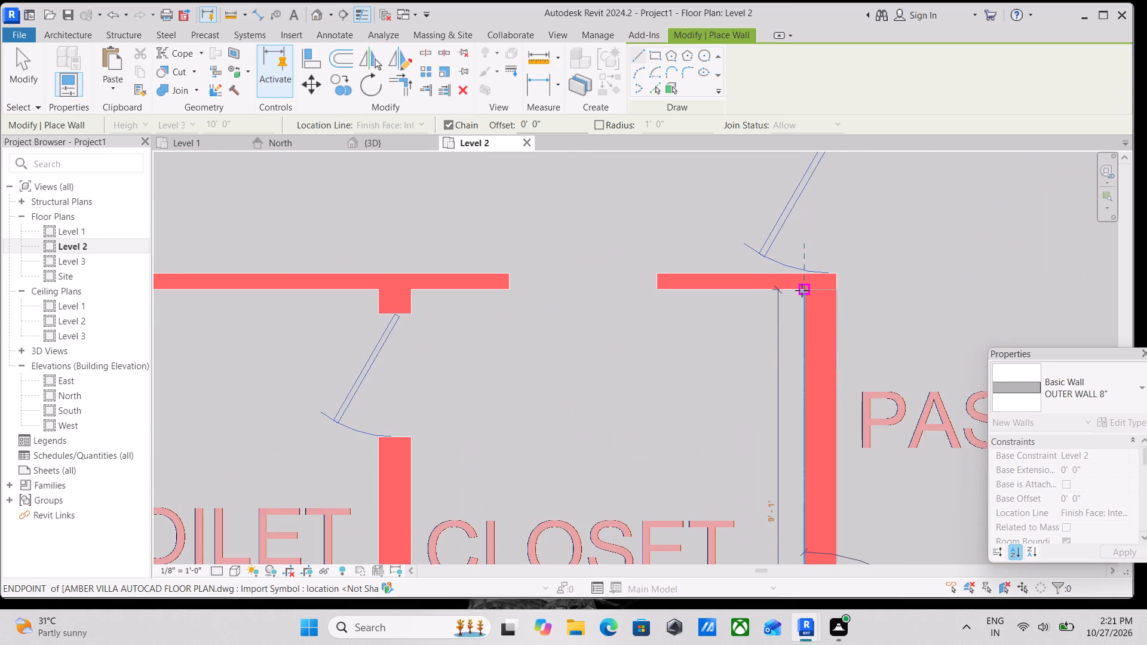
left_click(802, 290)
key("Escape")
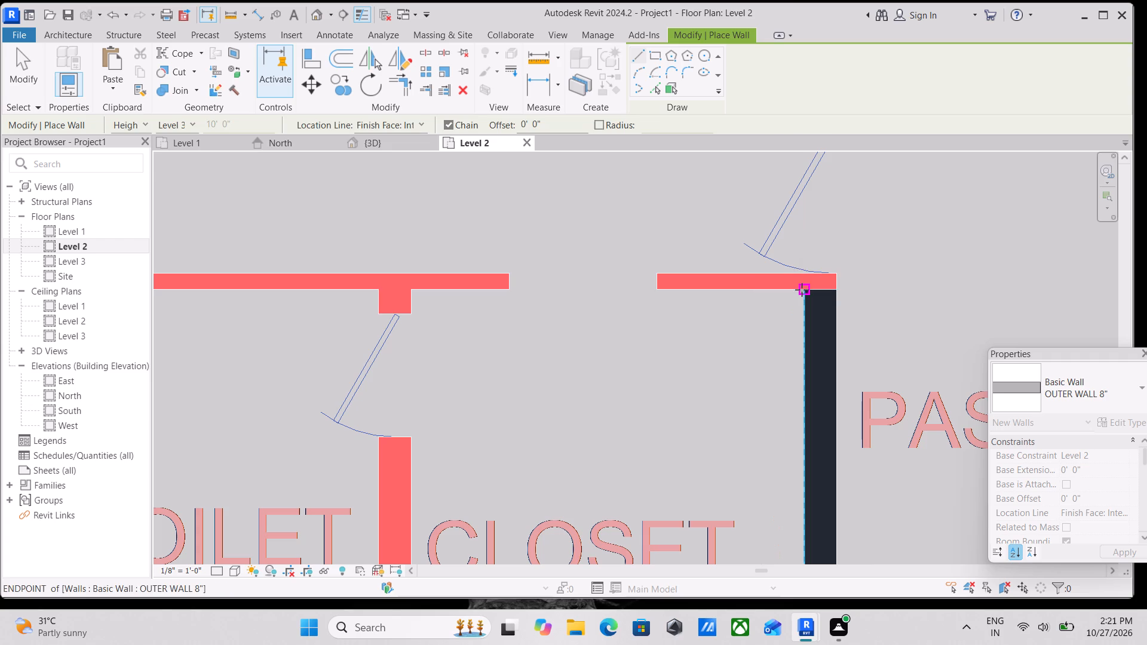
Draw an OUTER WALL 8" wall about 9' 1" long between the toilet and closet, up to the thin partition above them.
scroll(802, 291, "down", 4)
scroll(515, 408, "down", 1)
middle_click_drag(519, 392, 567, 274)
scroll(617, 447, "up", 6)
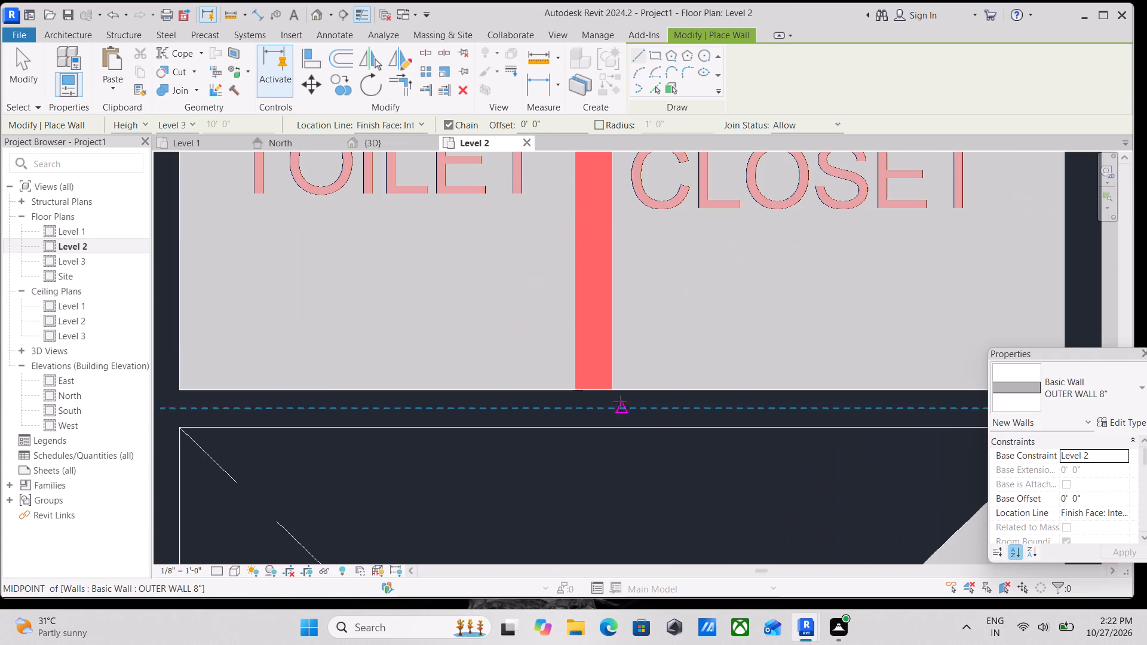
left_click(612, 391)
middle_click_drag(587, 310, 667, 548)
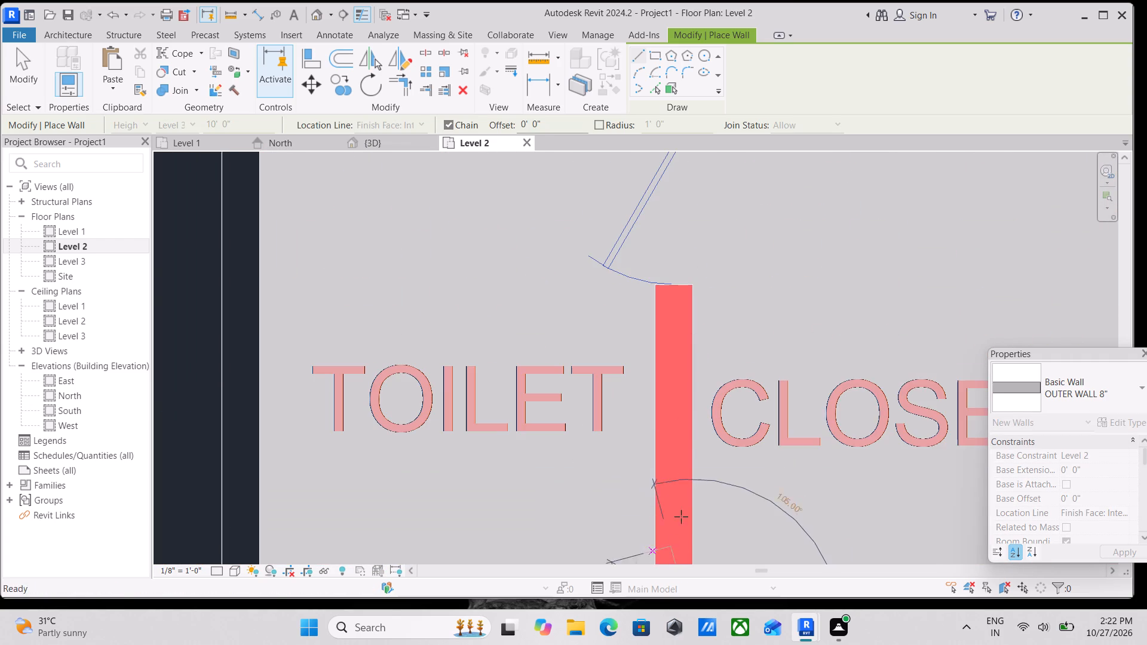
scroll(699, 379, "down", 1)
middle_click_drag(699, 379, 707, 511)
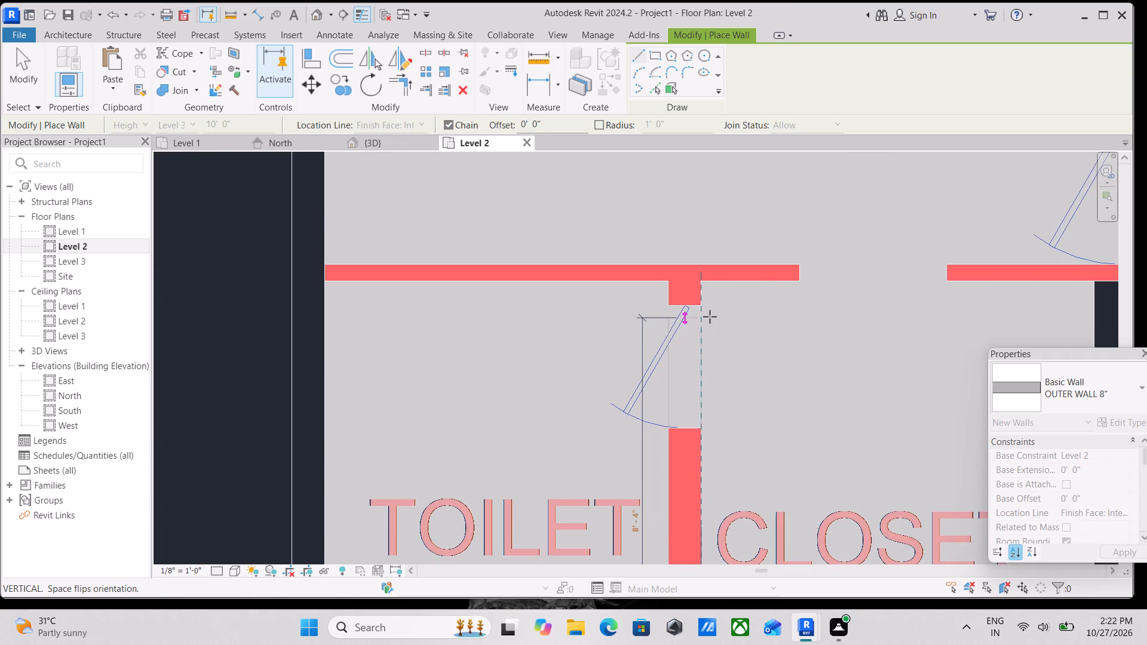
left_click(697, 281)
key("Escape")
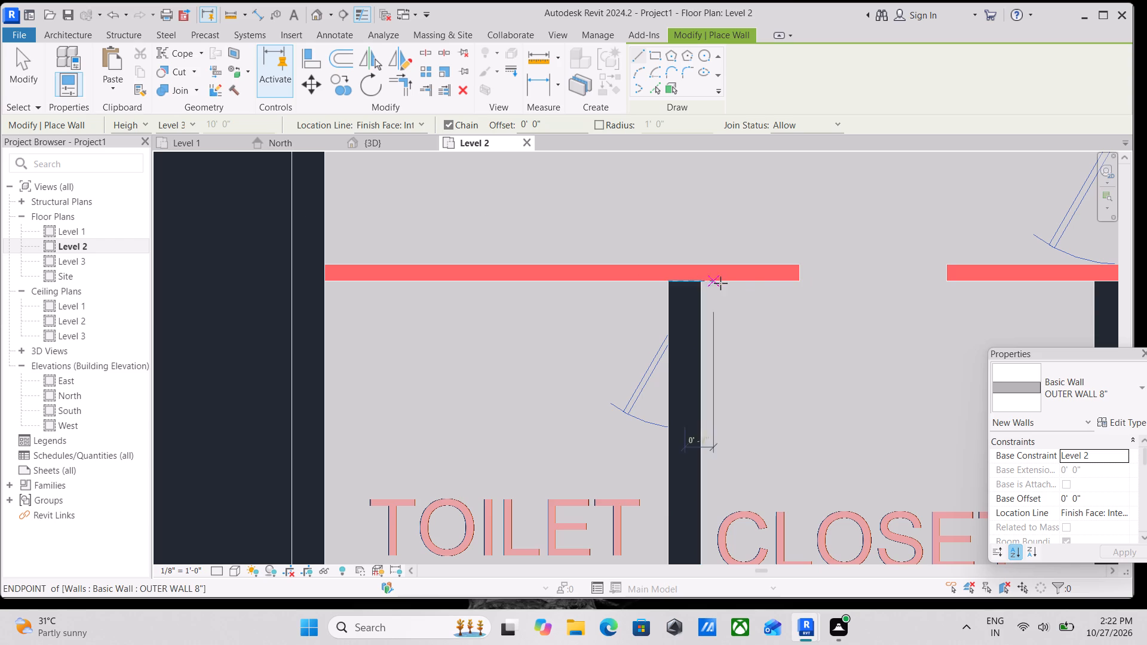
Draw OUTER WALL 8" walls from the crossed shaft's upper bedroom-side corner past the bedroom door to the toilet wall's upper face, about 4' 5" overall.
scroll(799, 253, "down", 4)
middle_click_drag(799, 253, 738, 289)
scroll(726, 346, "up", 9)
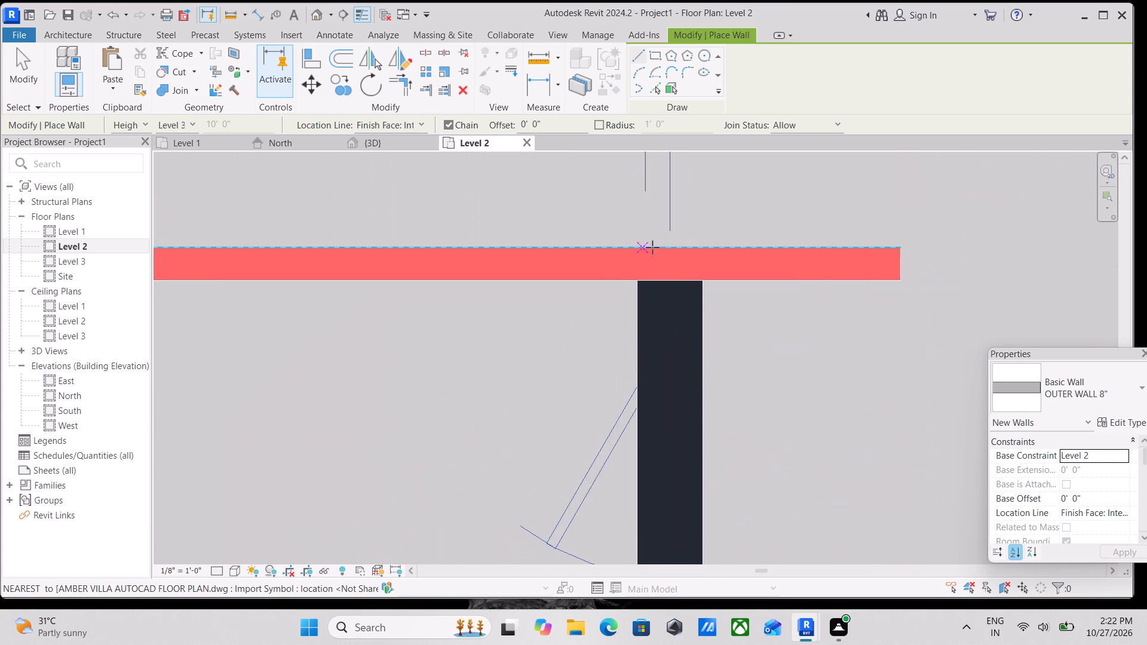
scroll(652, 247, "up", 3)
scroll(655, 246, "down", 11)
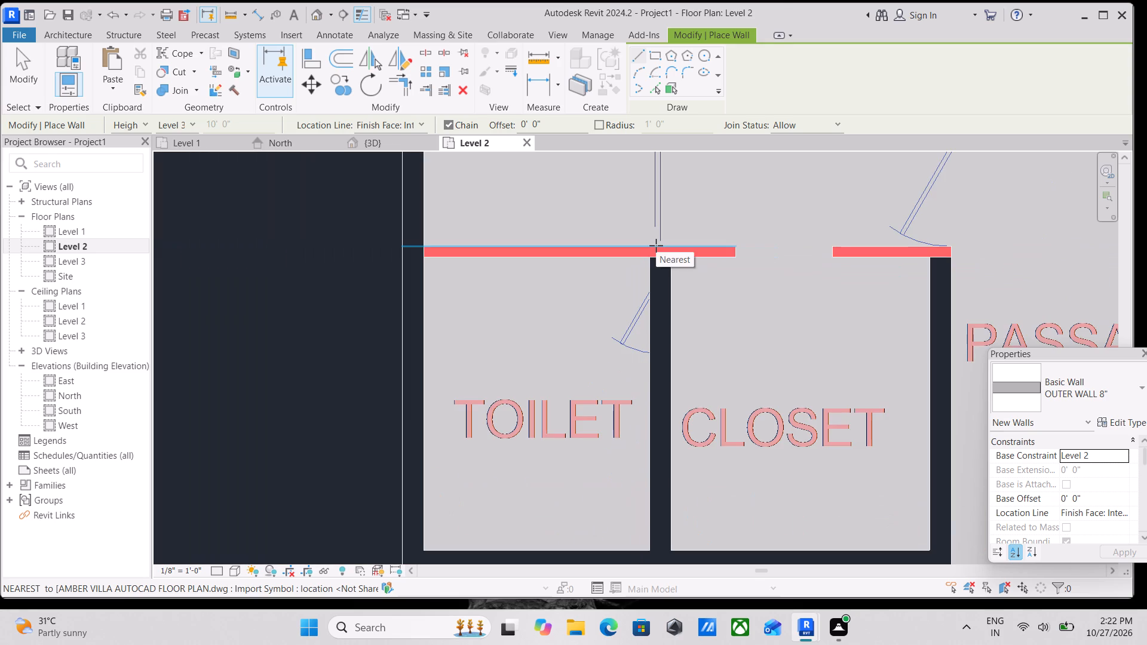
scroll(516, 323, "down", 5)
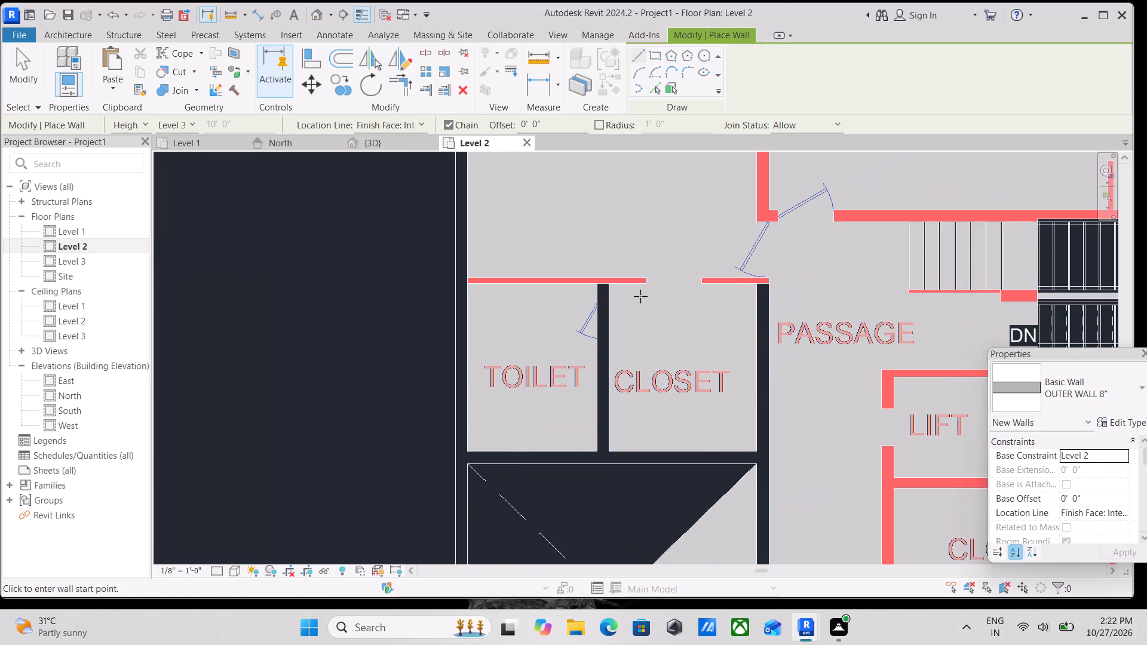
middle_click_drag(640, 296, 382, 317)
middle_click_drag(648, 299, 471, 297)
scroll(506, 297, "down", 3)
middle_click_drag(506, 297, 533, 188)
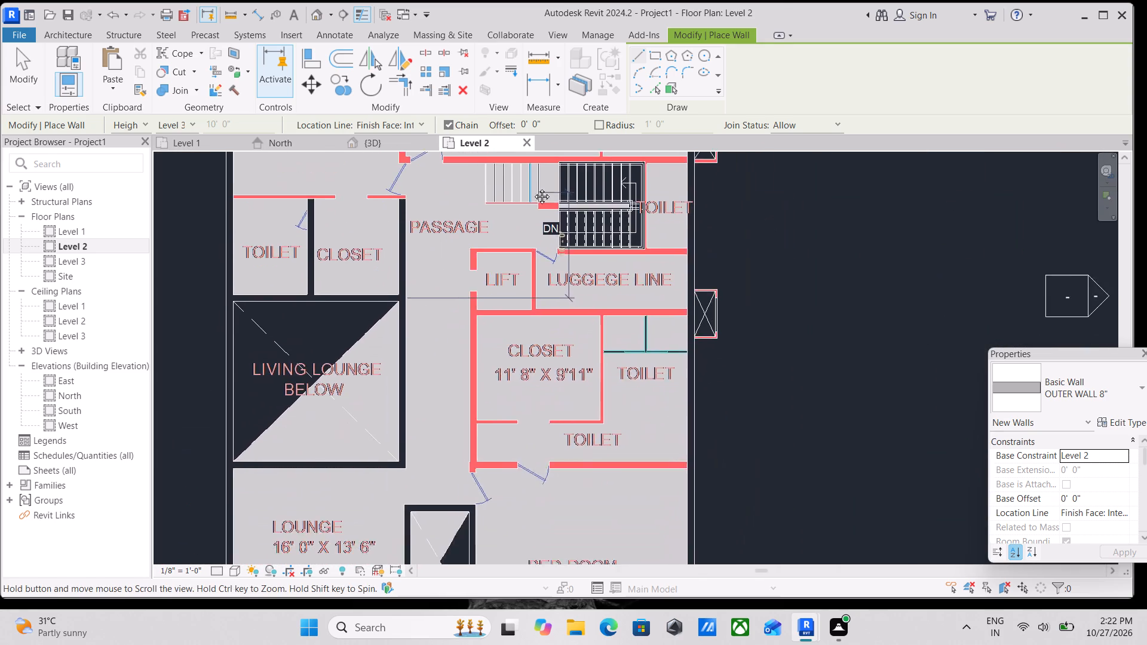
middle_click_drag(533, 188, 532, 189)
scroll(534, 185, "up", 1)
scroll(538, 360, "down", 3)
scroll(535, 365, "up", 1)
middle_click_drag(535, 365, 532, 143)
scroll(492, 354, "up", 3)
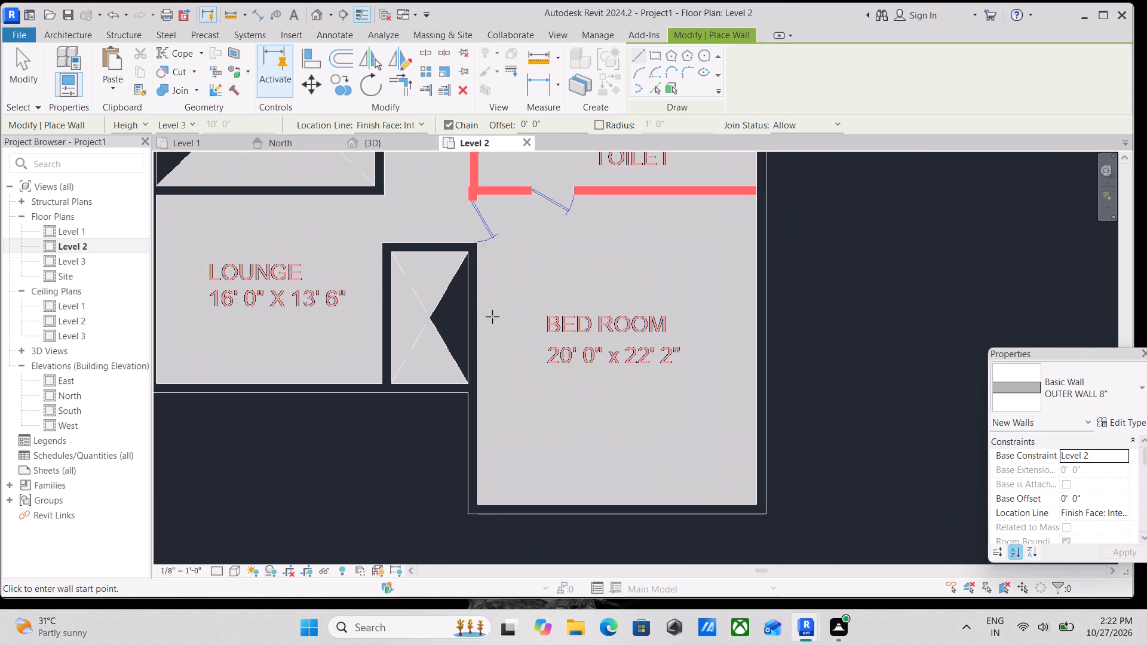
middle_click_drag(478, 246, 484, 339)
scroll(484, 321, "up", 7)
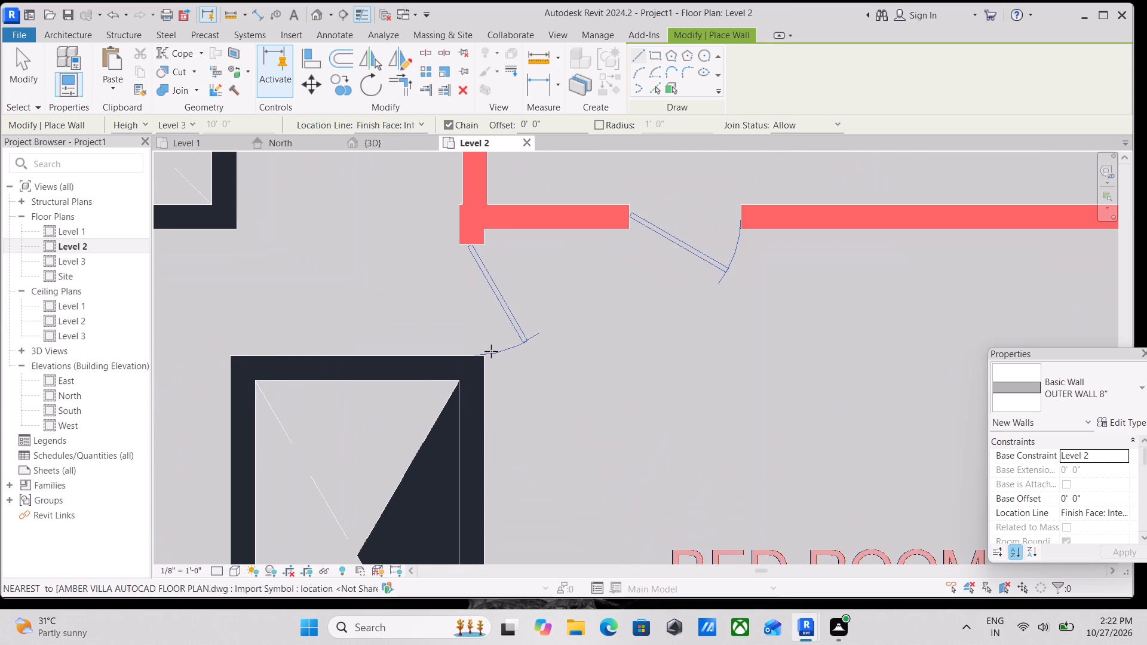
left_click(487, 357)
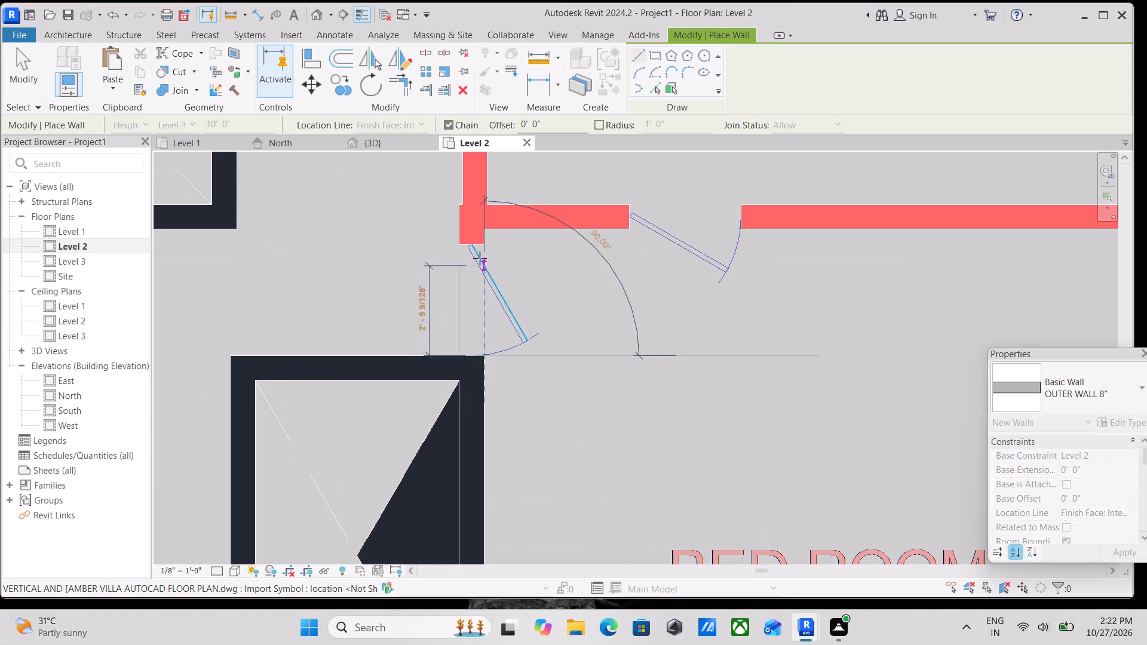
left_click(481, 232)
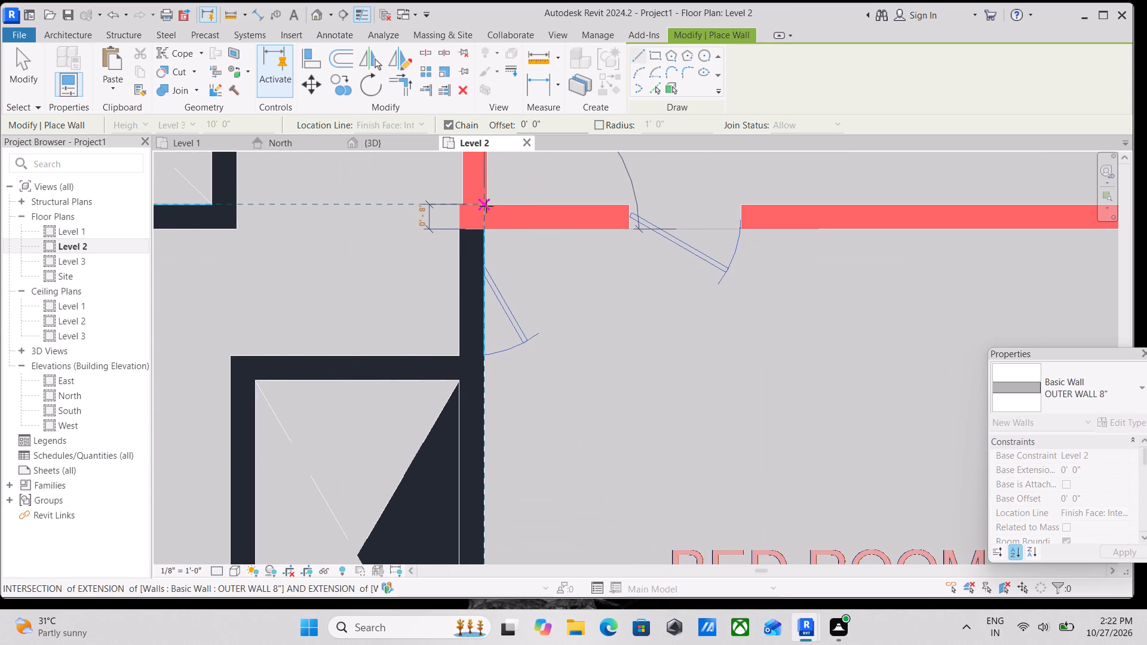
left_click(486, 206)
scroll(486, 206, "down", 3)
middle_click_drag(486, 206, 487, 345)
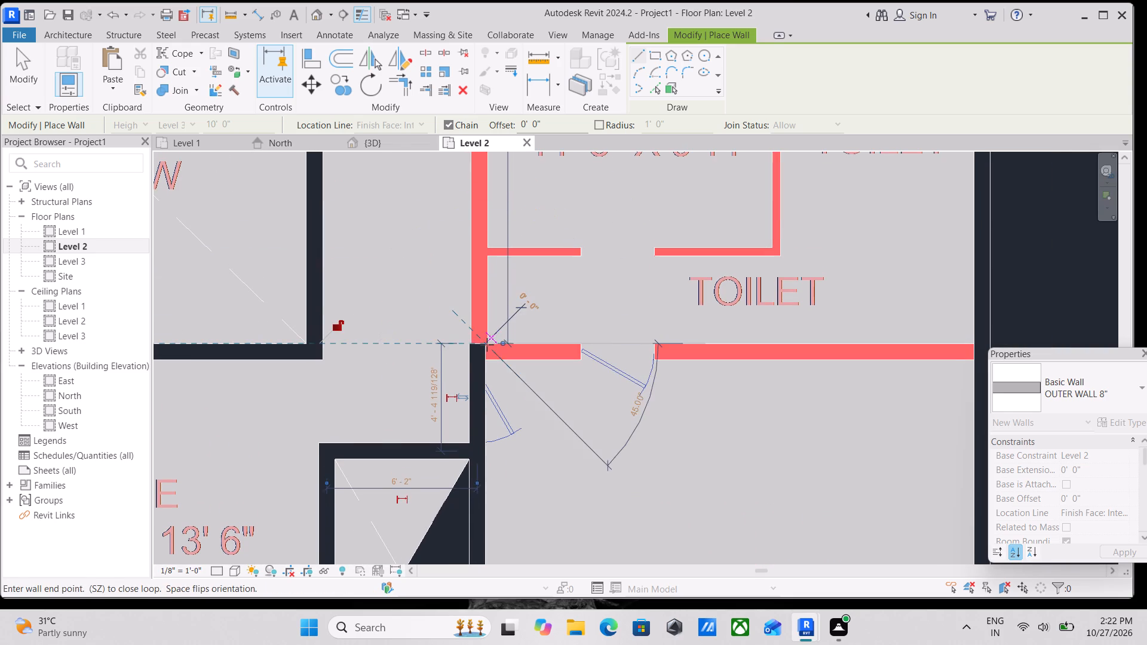
key("Escape")
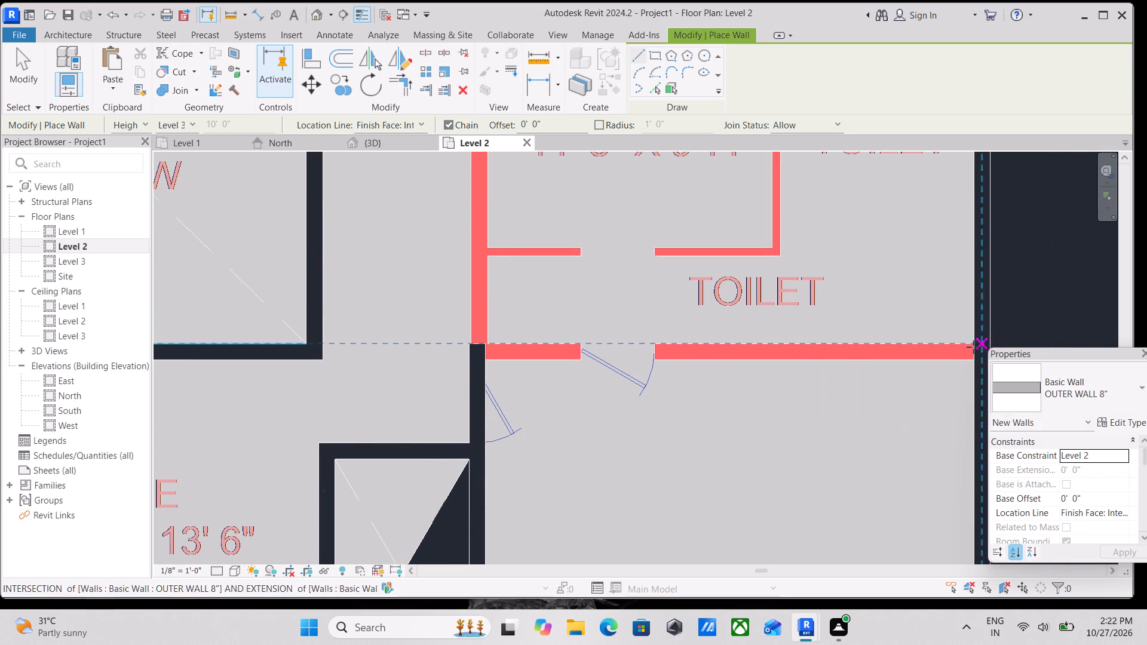
Draw an OUTER WALL 8" wall between the bedroom and the toilet above it, from the outer wall to the new door-side wall.
left_click(971, 347)
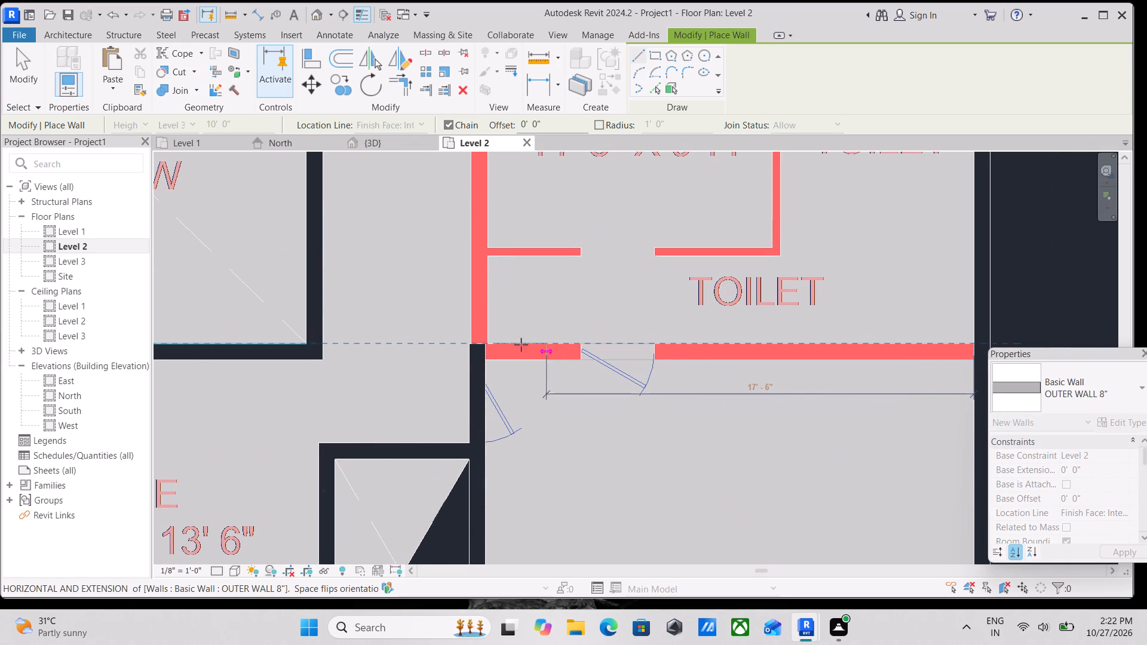
left_click(491, 345)
key("Escape")
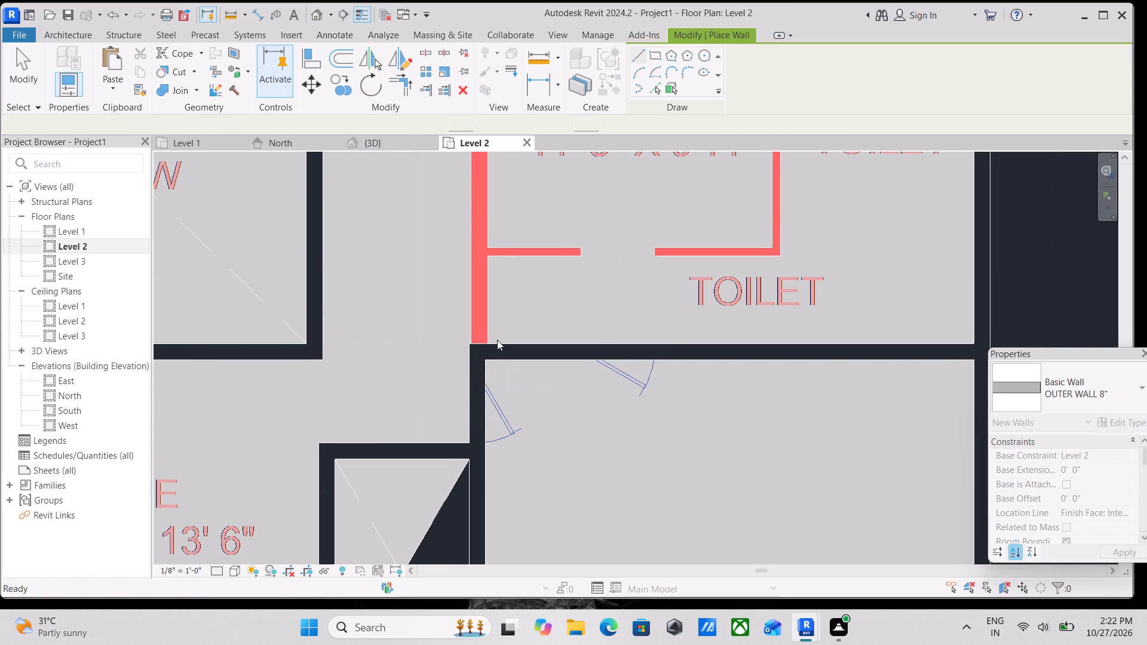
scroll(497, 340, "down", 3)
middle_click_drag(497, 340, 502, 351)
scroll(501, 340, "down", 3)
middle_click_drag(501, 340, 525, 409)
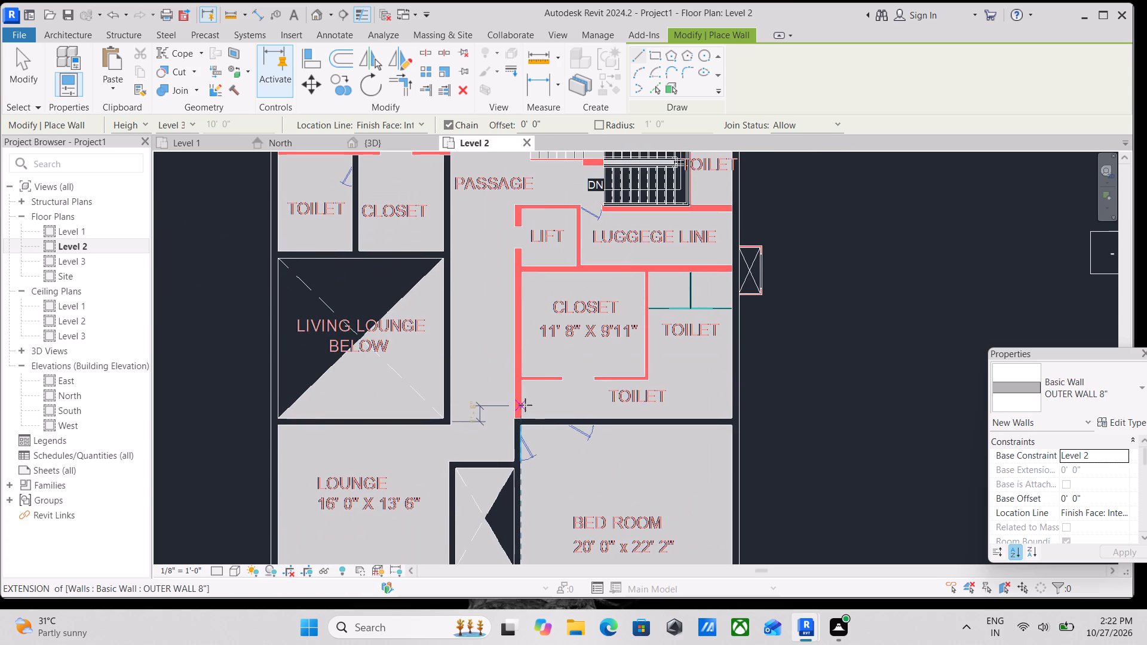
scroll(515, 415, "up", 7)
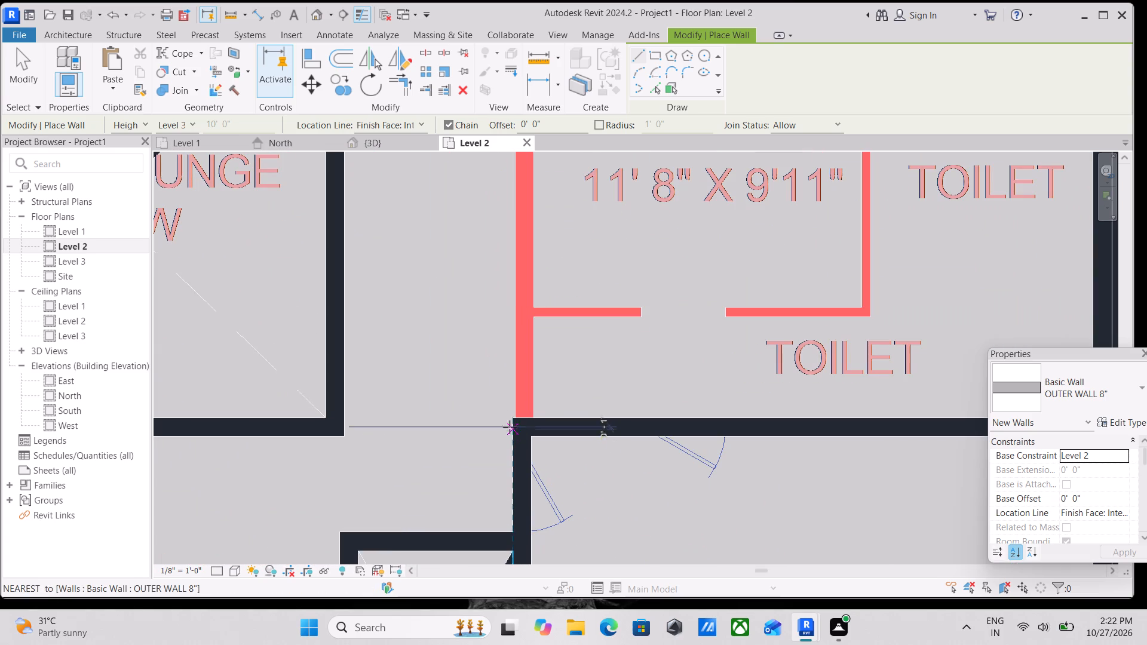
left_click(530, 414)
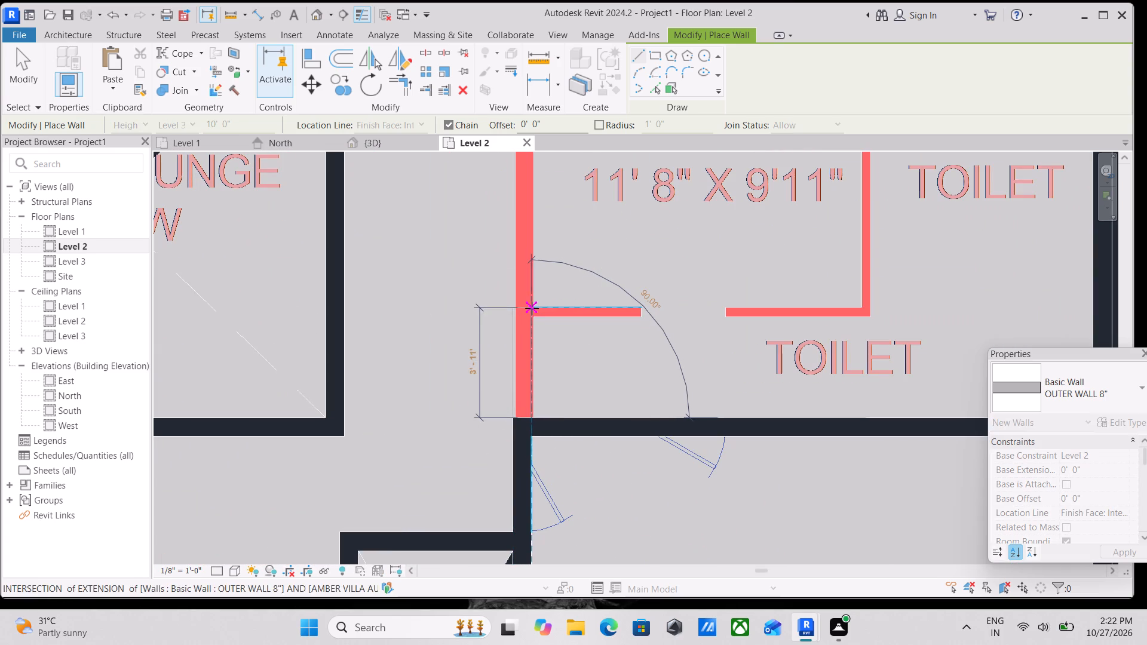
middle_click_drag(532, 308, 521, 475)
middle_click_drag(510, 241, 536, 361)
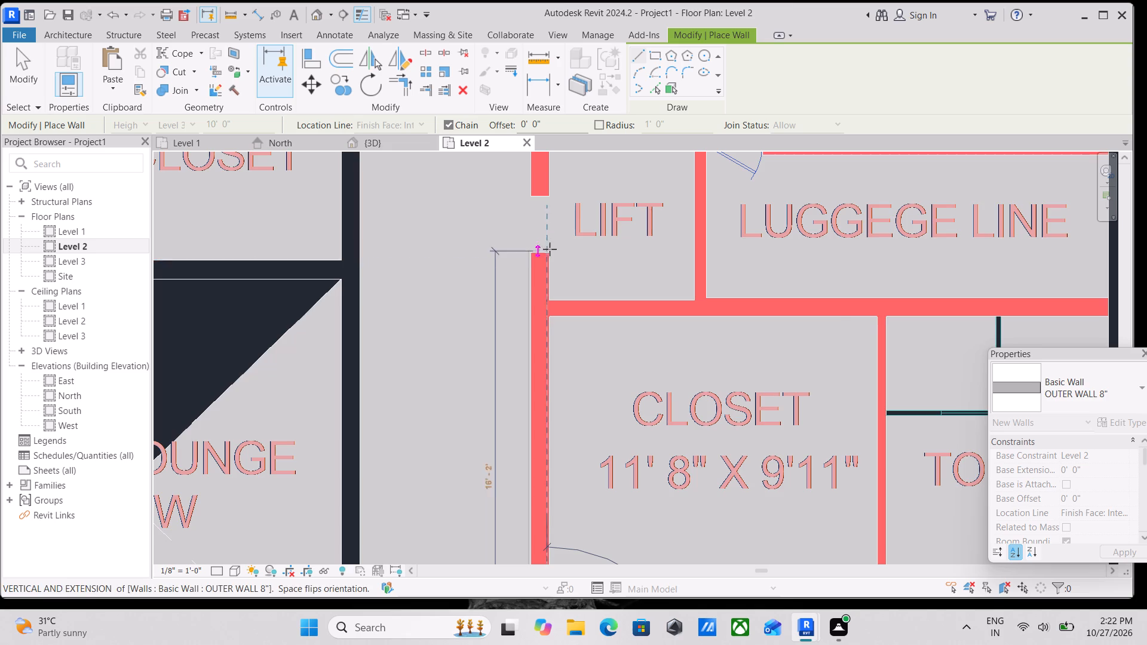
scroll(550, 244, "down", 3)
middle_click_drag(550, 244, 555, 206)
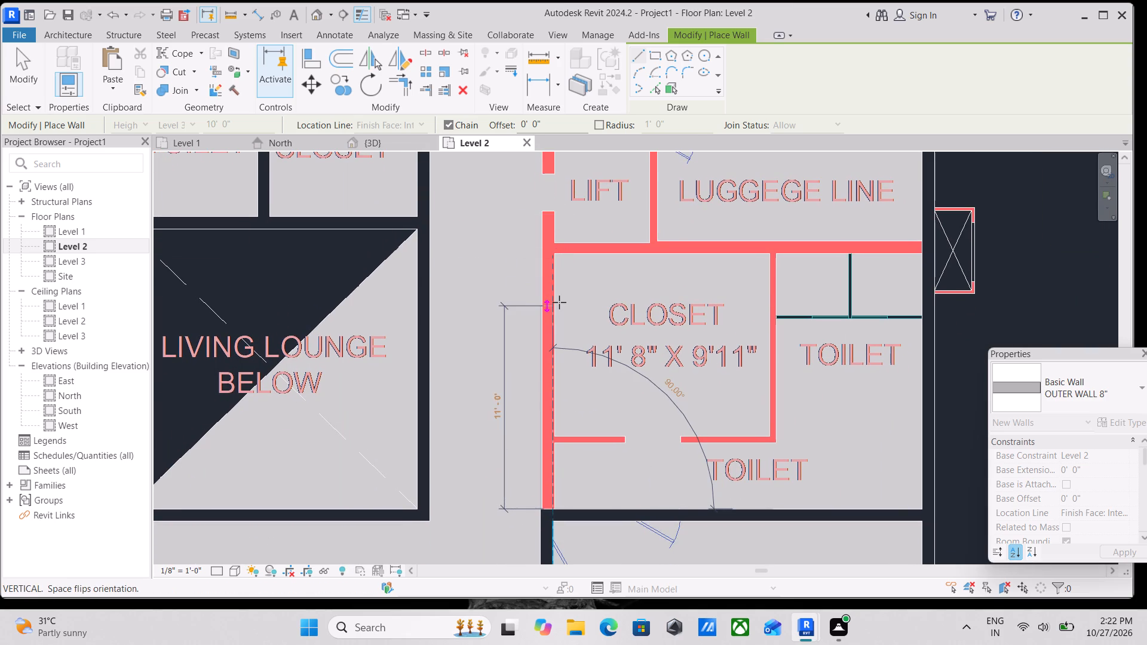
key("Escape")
Draw an OUTER WALL 8" wall about 16' 1" up the passage side of the 11' 8" x 9' 11" closet to the lift opening's lower edge.
scroll(517, 551, "up", 1)
scroll(576, 494, "up", 8)
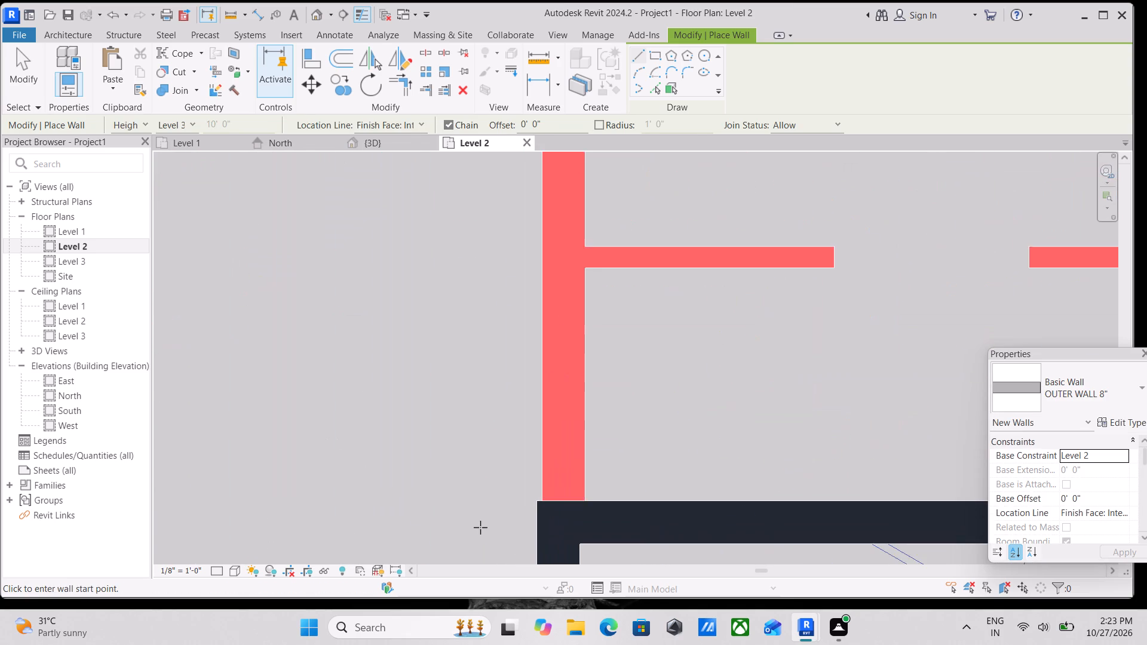
scroll(480, 527, "up", 3)
left_click(538, 496)
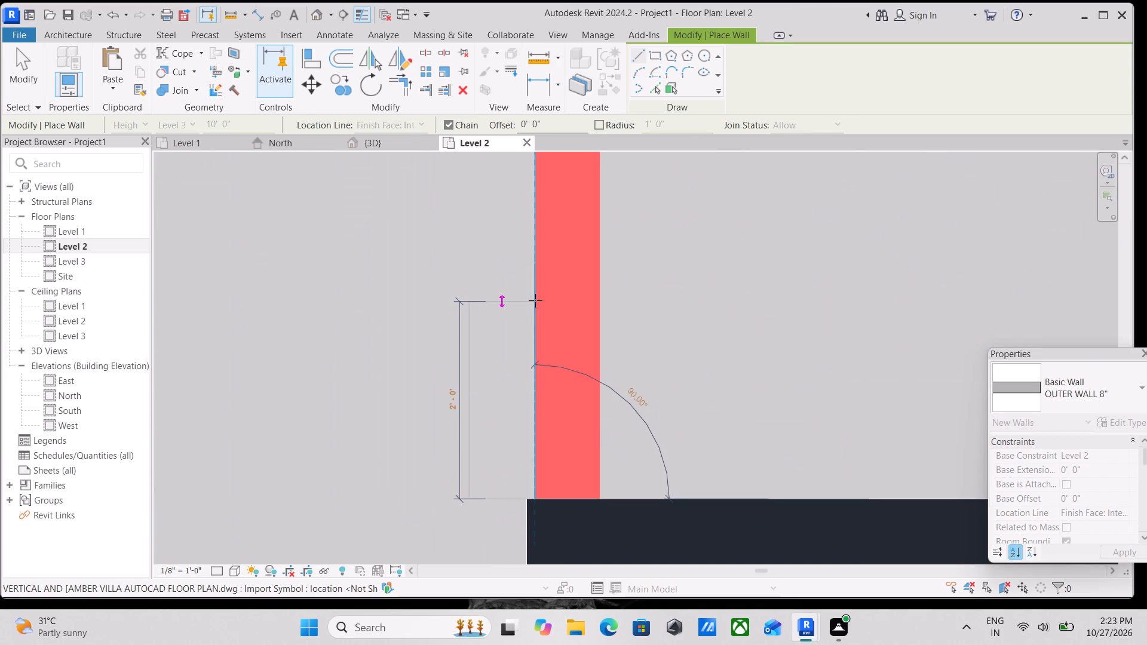
key("space")
scroll(536, 300, "down", 2)
middle_click_drag(536, 300, 536, 410)
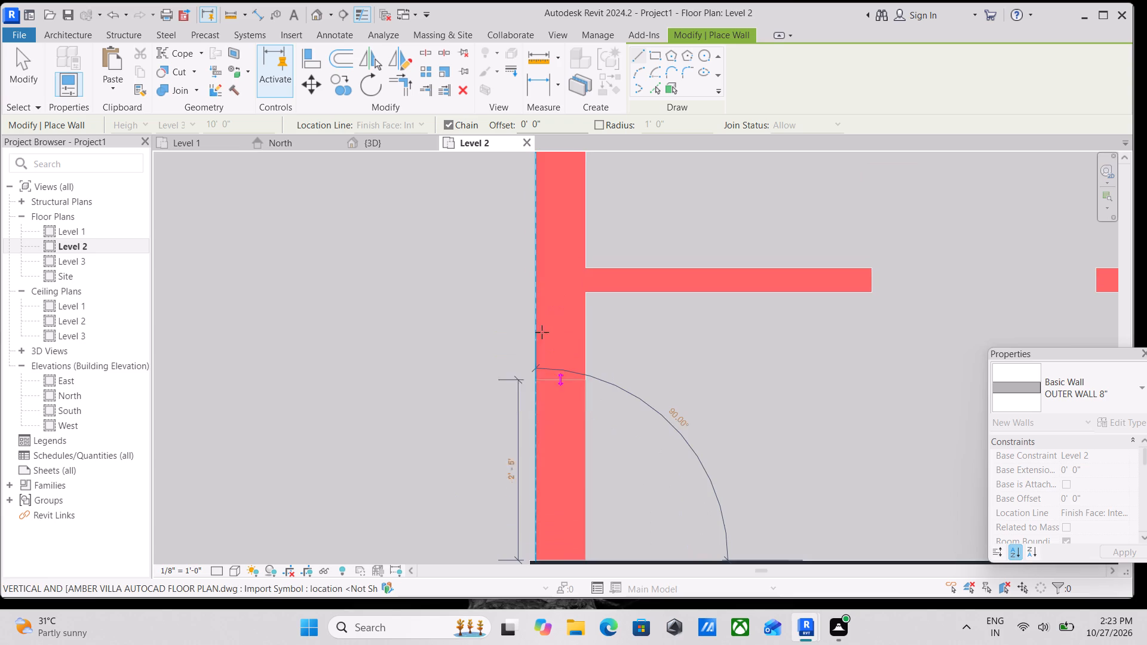
scroll(546, 315, "down", 3)
middle_click_drag(546, 315, 501, 580)
scroll(514, 335, "down", 3)
middle_click_drag(511, 388, 502, 501)
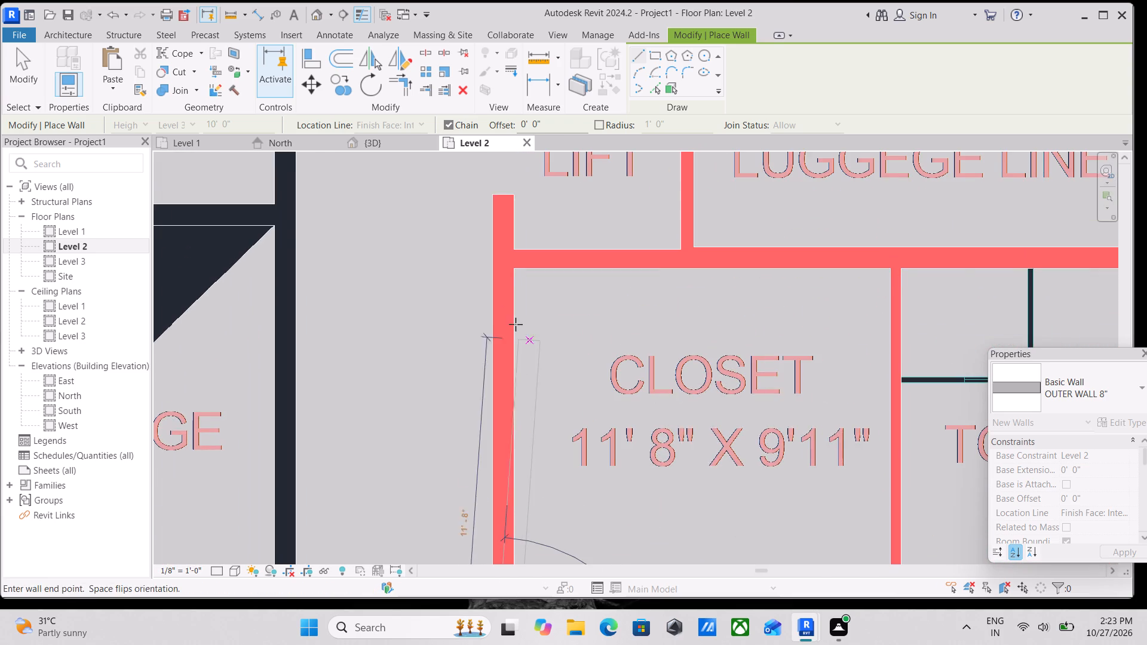
scroll(515, 324, "down", 1)
middle_click_drag(515, 324, 511, 437)
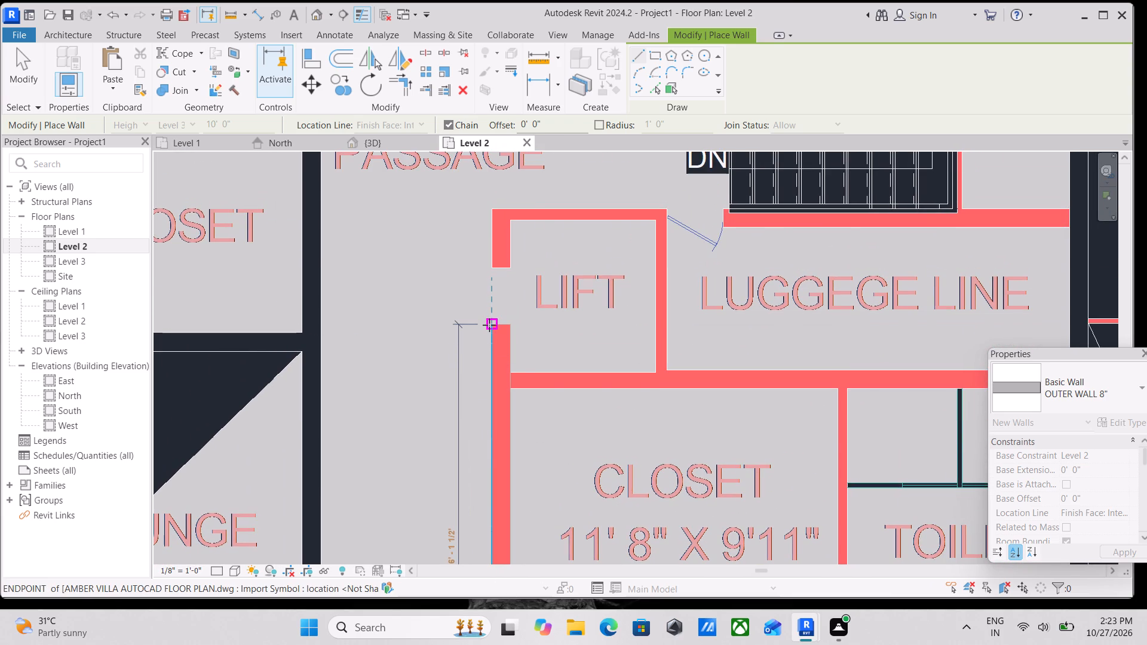
left_click(489, 325)
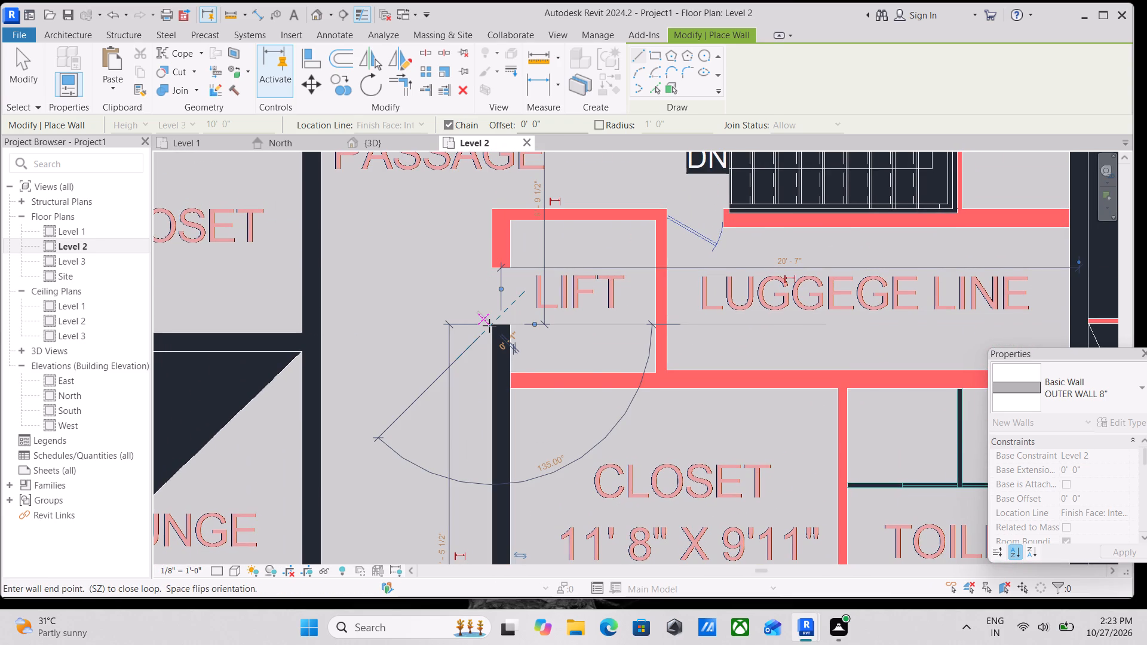
key("Escape")
Draw an OUTER WALL 8" wall along the luggage line's lower edge, from the outer wall to the lift's dividing wall.
scroll(578, 370, "down", 2)
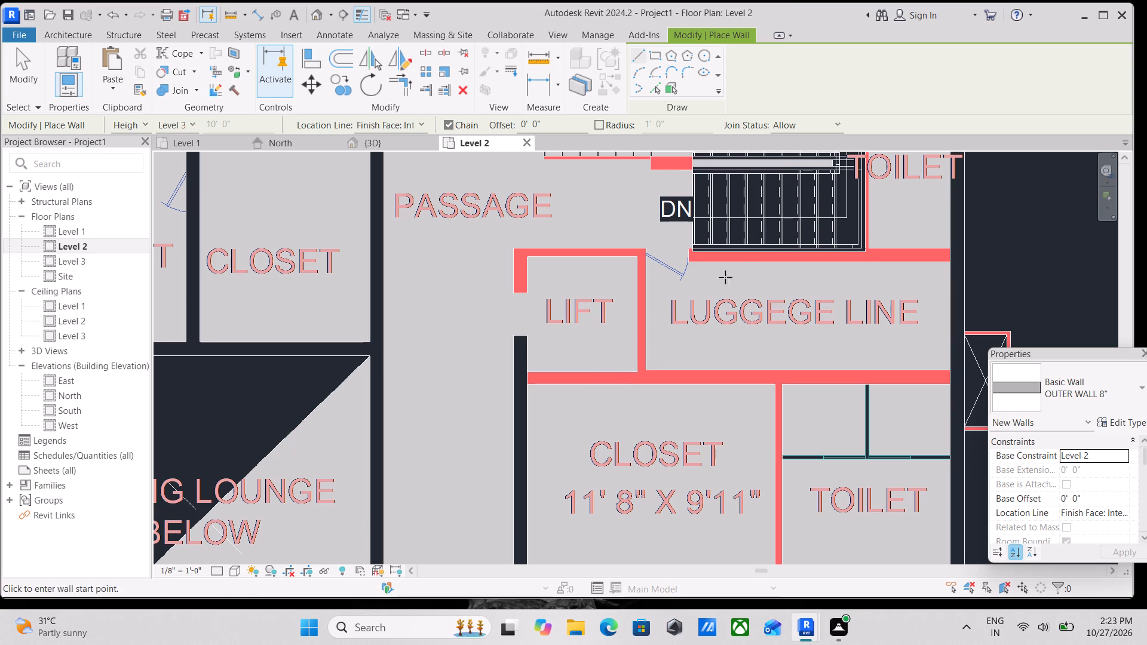
scroll(957, 364, "up", 3)
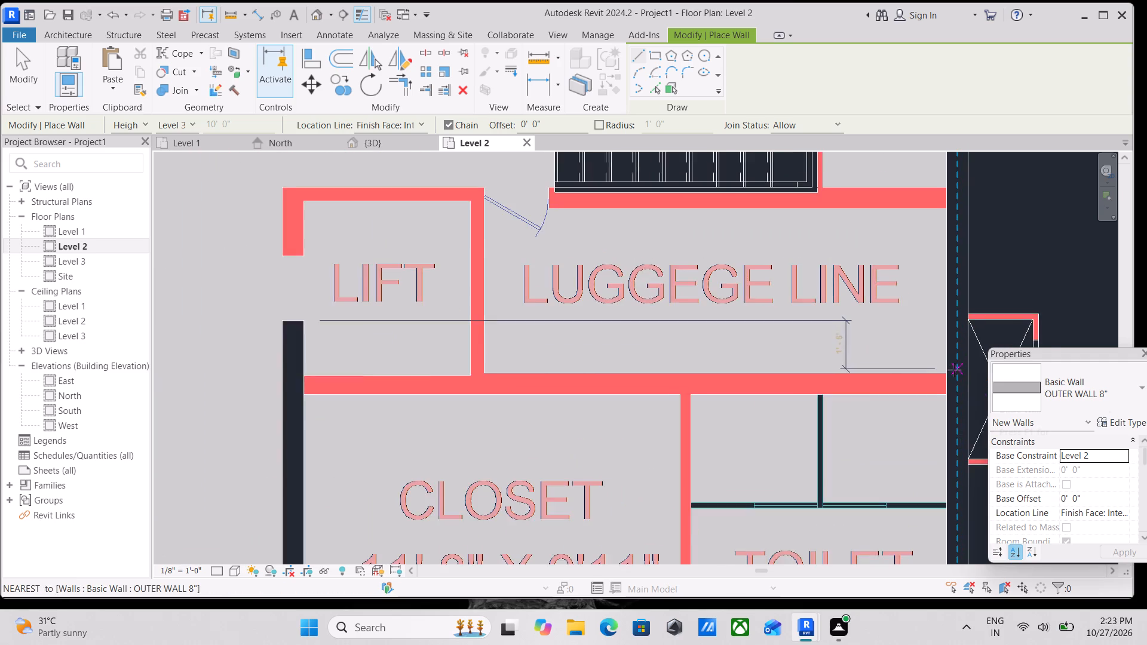
scroll(954, 370, "up", 1)
left_click(944, 375)
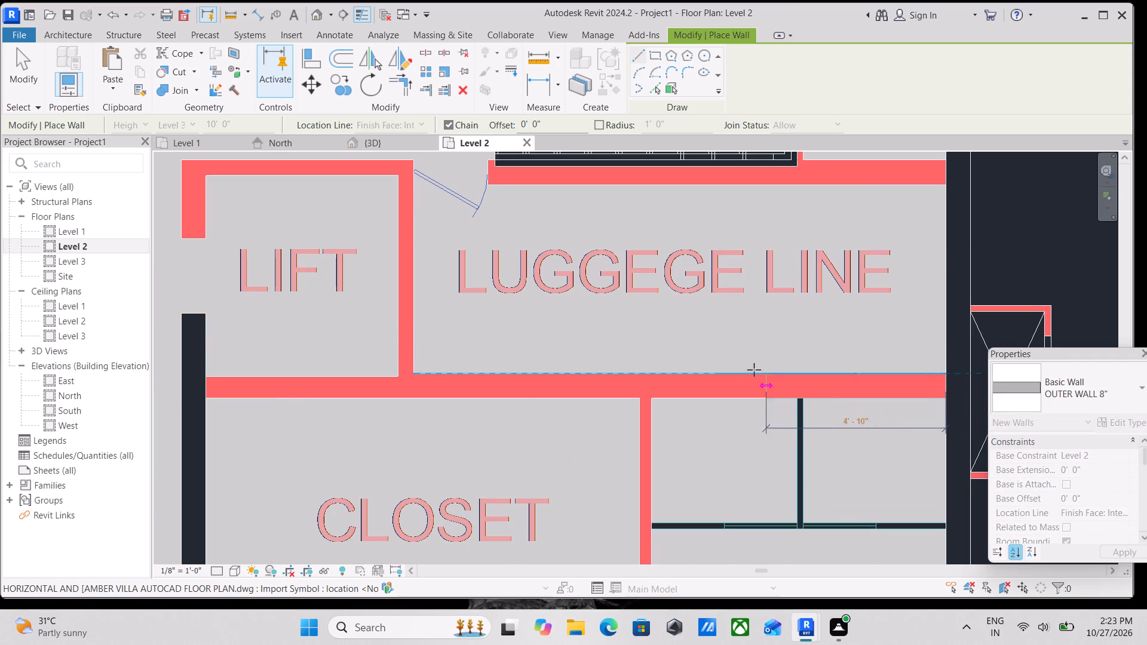
middle_click_drag(523, 363, 900, 333)
middle_click_drag(652, 337, 740, 336)
scroll(677, 344, "up", 3)
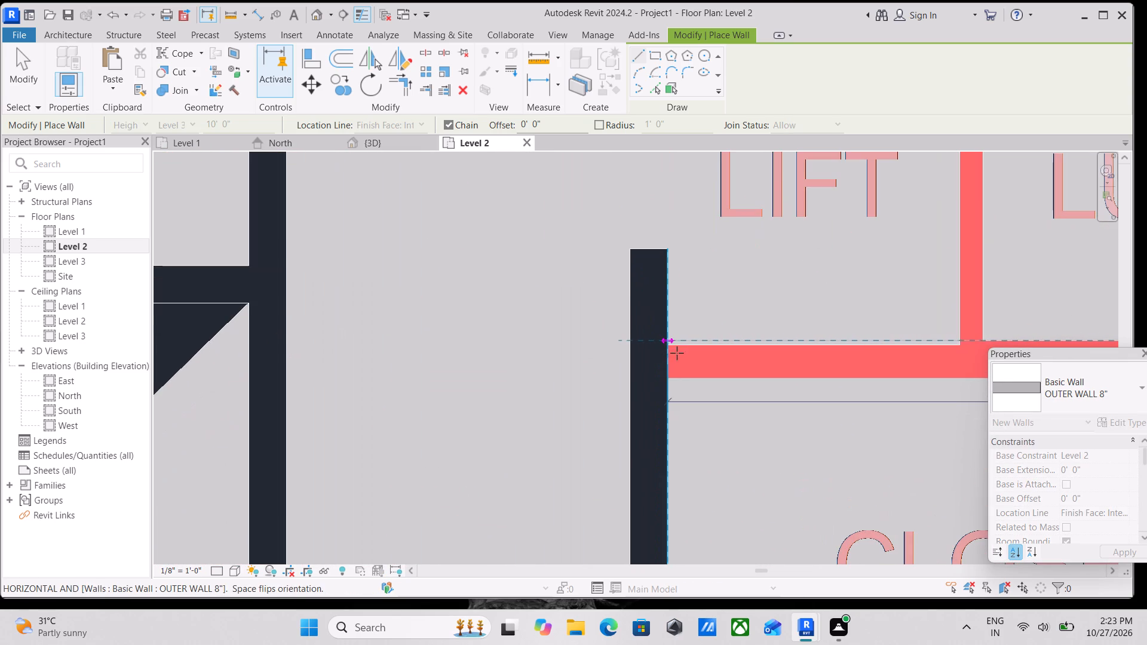
scroll(732, 354, "down", 1)
middle_click_drag(732, 354, 657, 351)
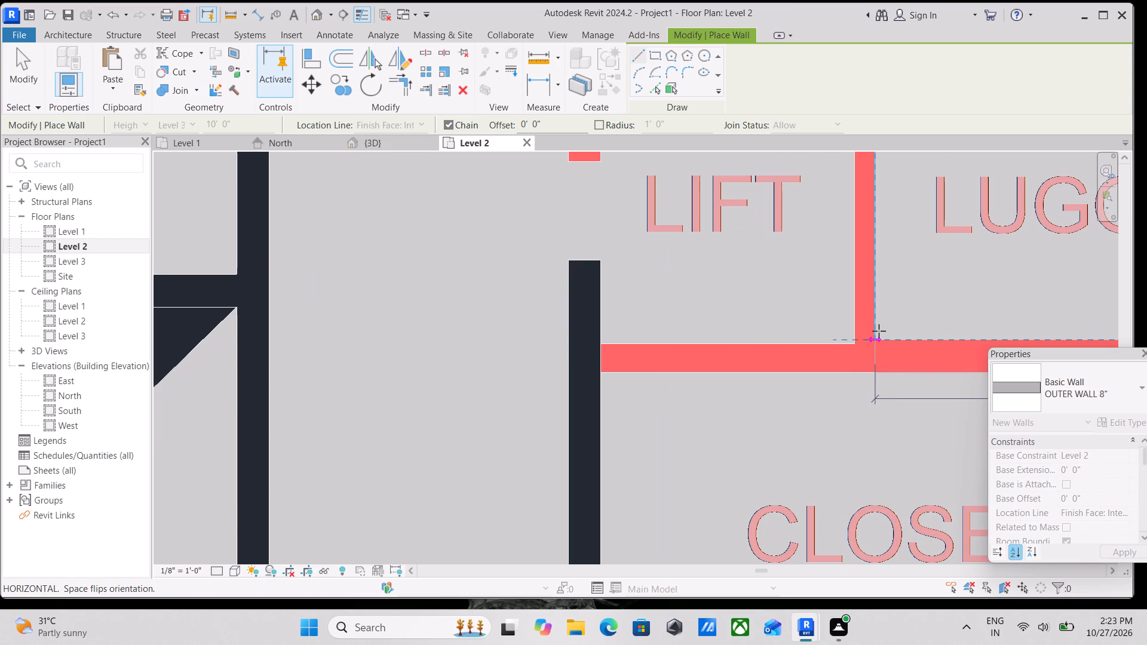
scroll(879, 331, "up", 2)
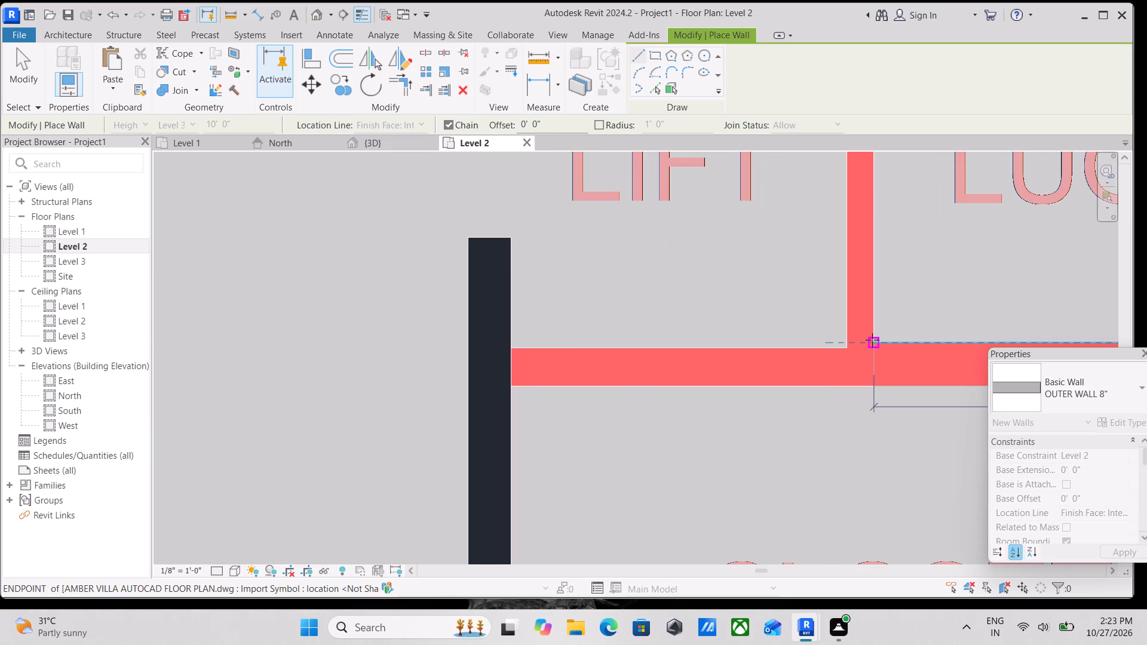
left_click(874, 338)
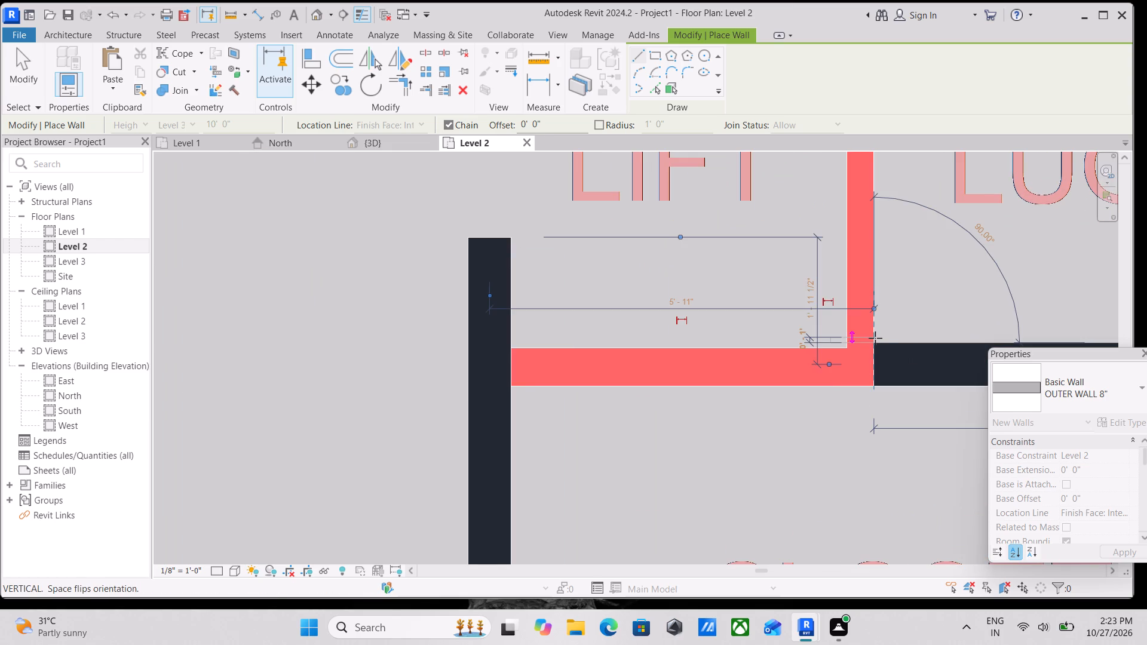
key("Escape")
scroll(888, 327, "down", 7)
middle_click_drag(925, 311, 720, 361)
scroll(779, 328, "down", 2)
middle_click_drag(779, 328, 740, 342)
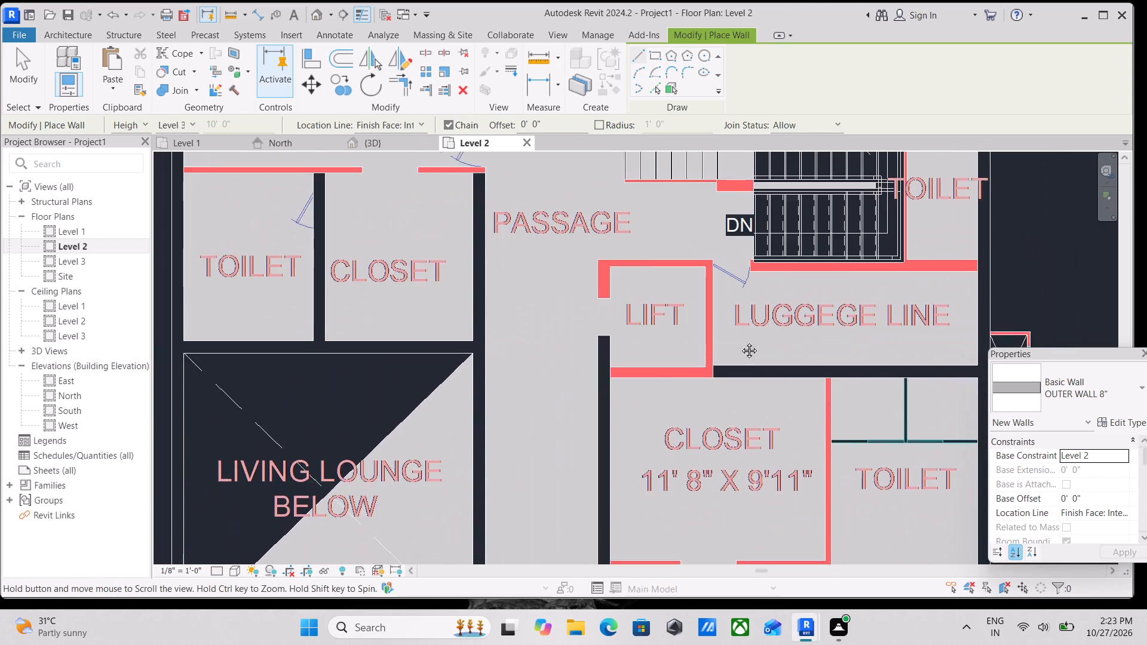
Draw an OUTER WALL 8" wall along the luggage line's upper edge, from the outer wall to beside its door.
middle_click_drag(740, 342, 627, 364)
scroll(812, 322, "up", 6)
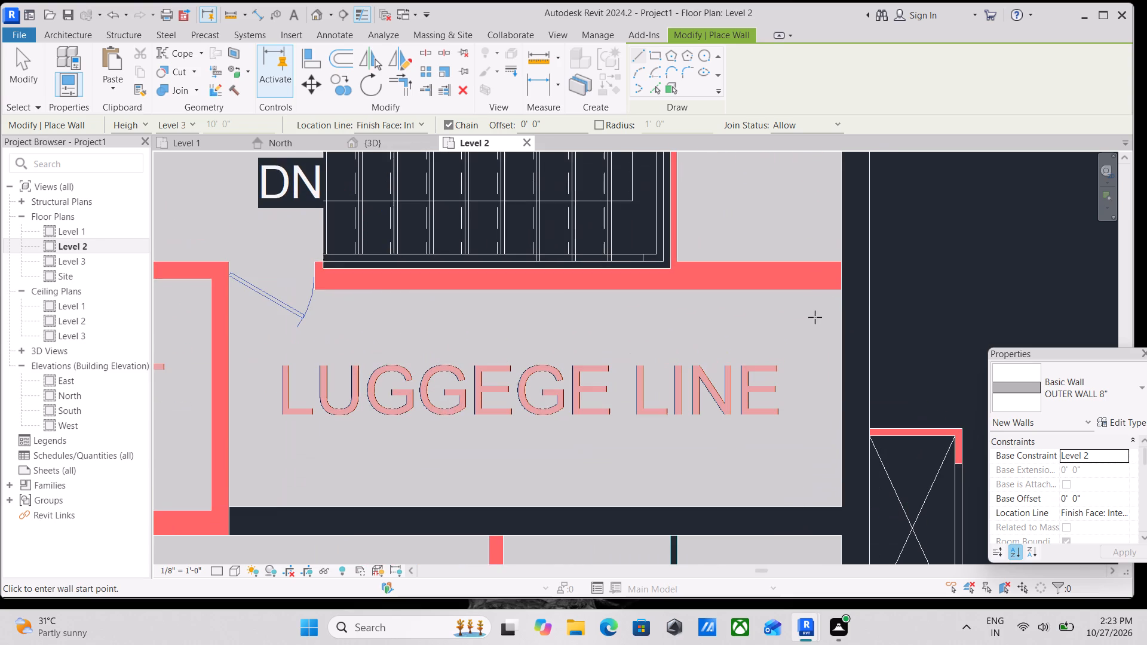
left_click(844, 261)
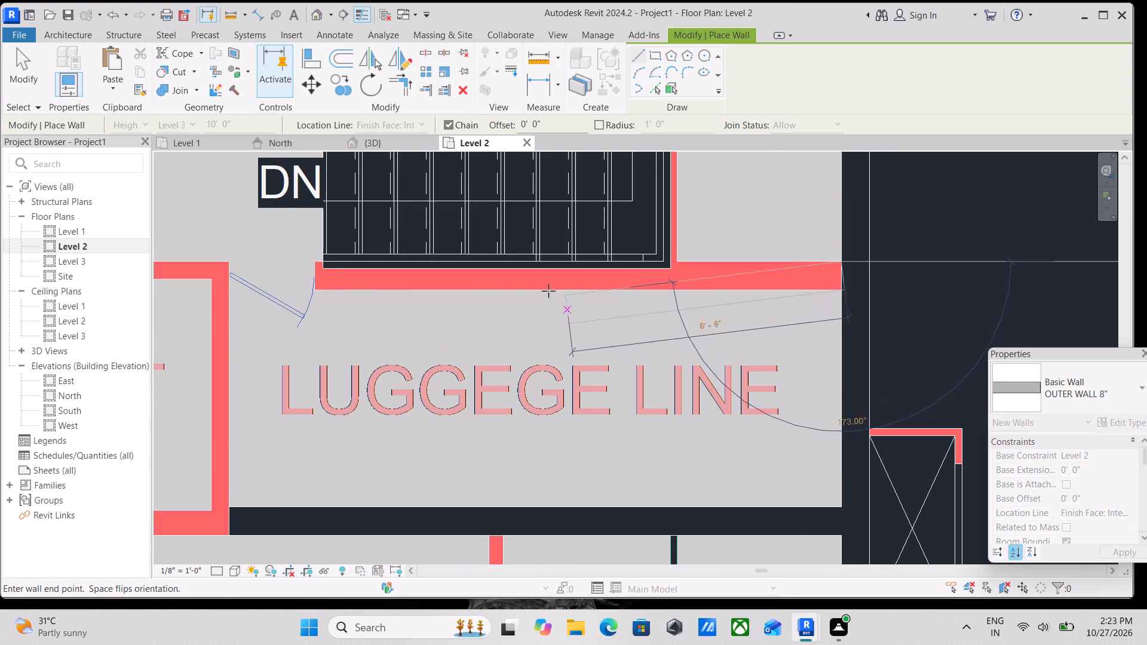
middle_click_drag(467, 282, 907, 316)
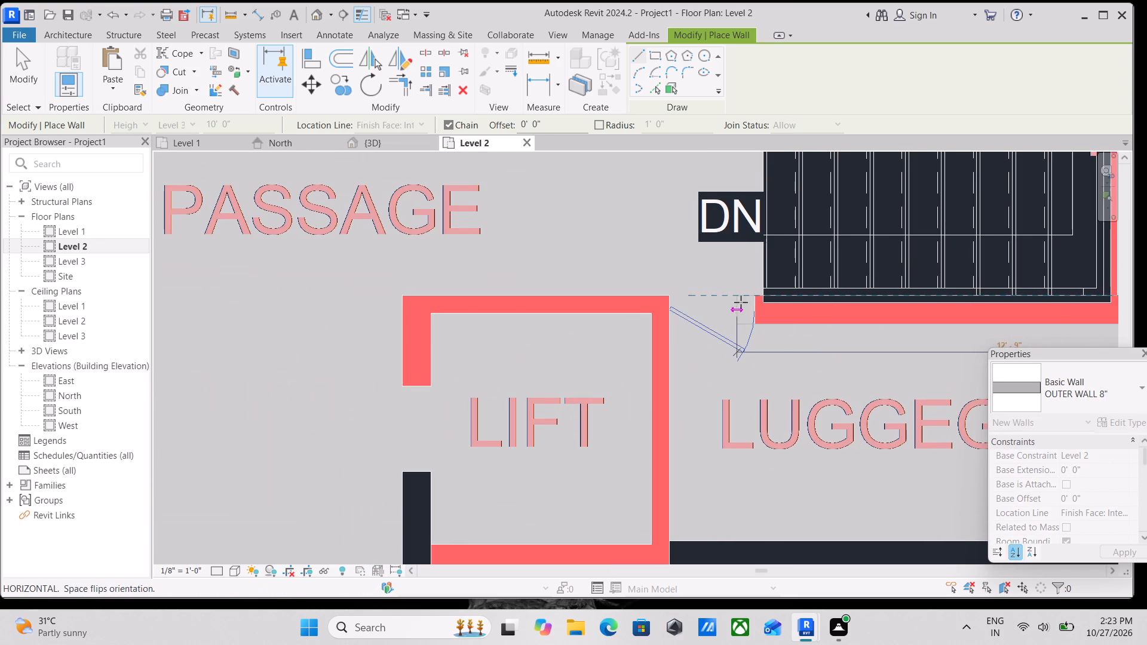
left_click(758, 305)
scroll(811, 299, "down", 1)
middle_click_drag(811, 299, 838, 311)
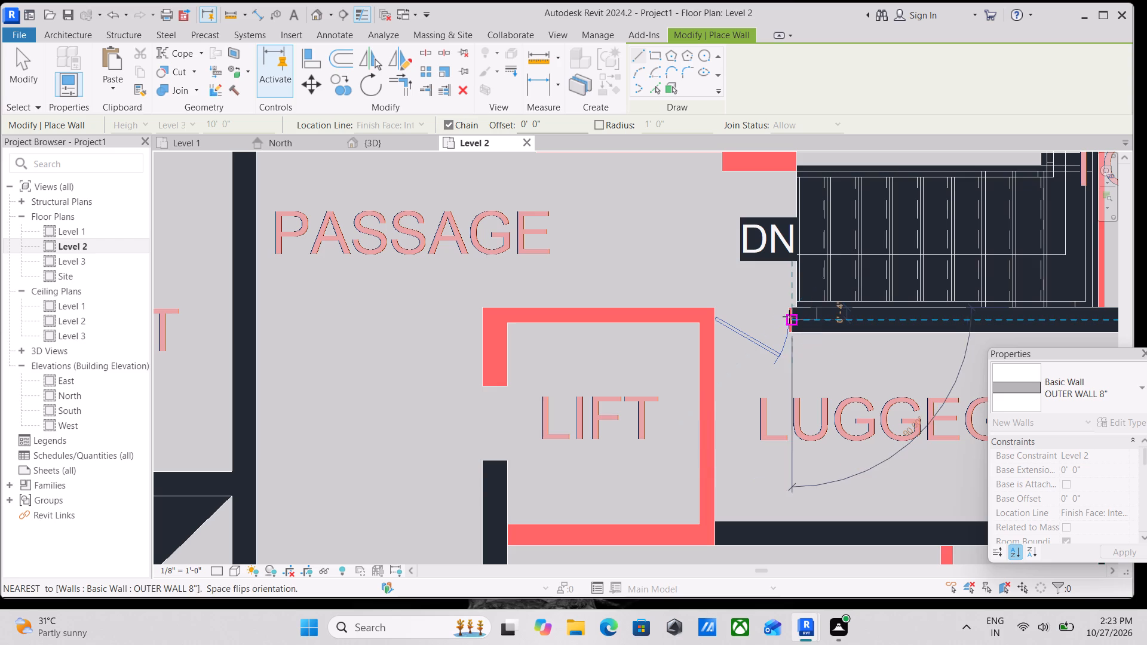
key("Escape")
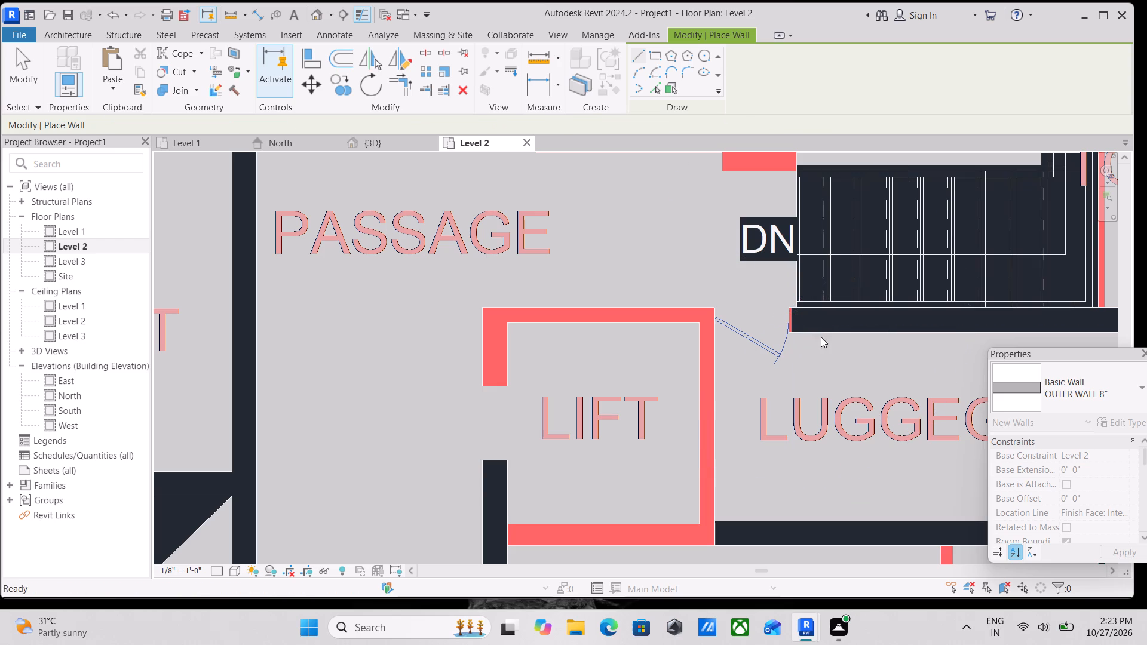
key("Escape")
Extend the luggage line's upper wall across the door opening to the lift's corner, about 14' 8" overall.
scroll(800, 340, "up", 3)
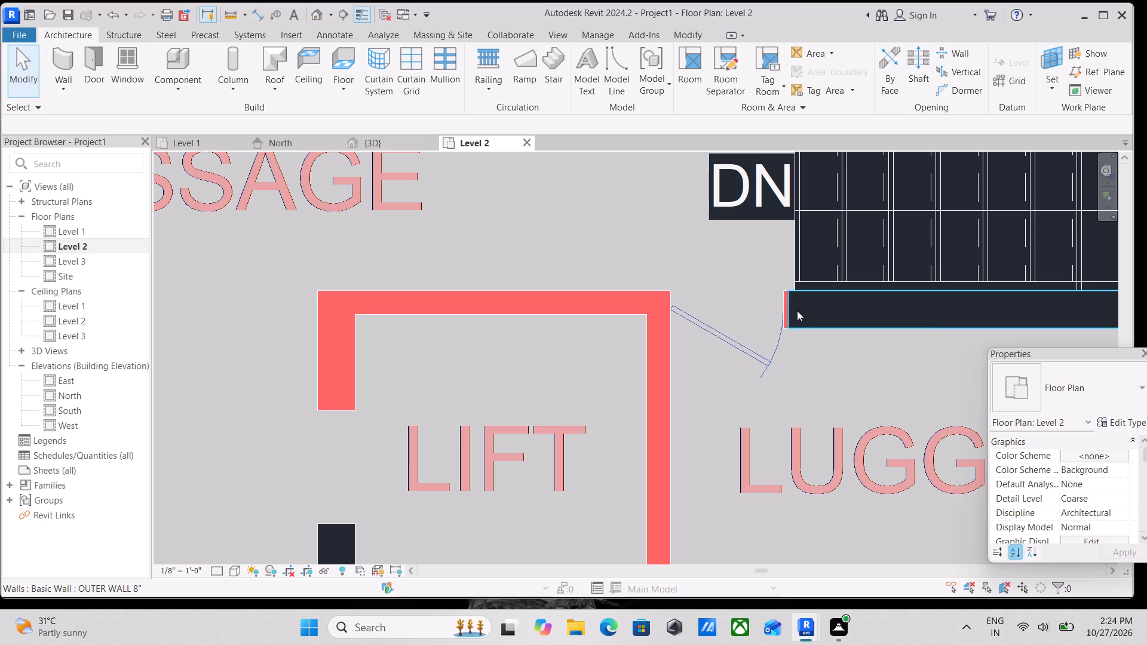
scroll(799, 311, "up", 6)
left_click(784, 279)
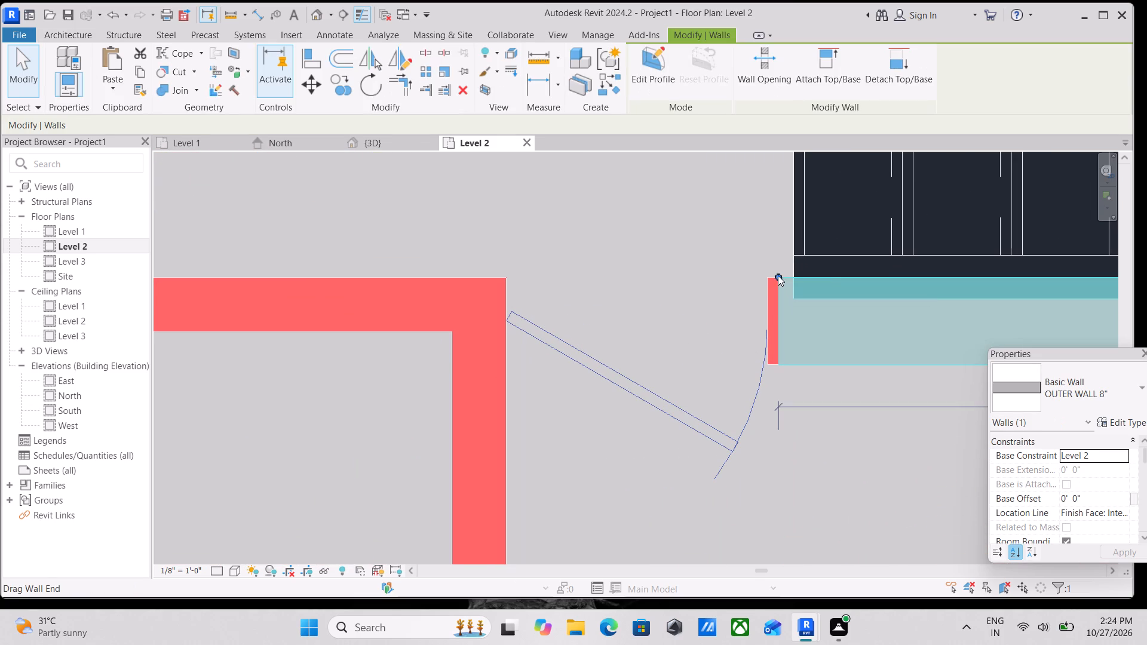
left_click_drag(780, 274, 627, 283)
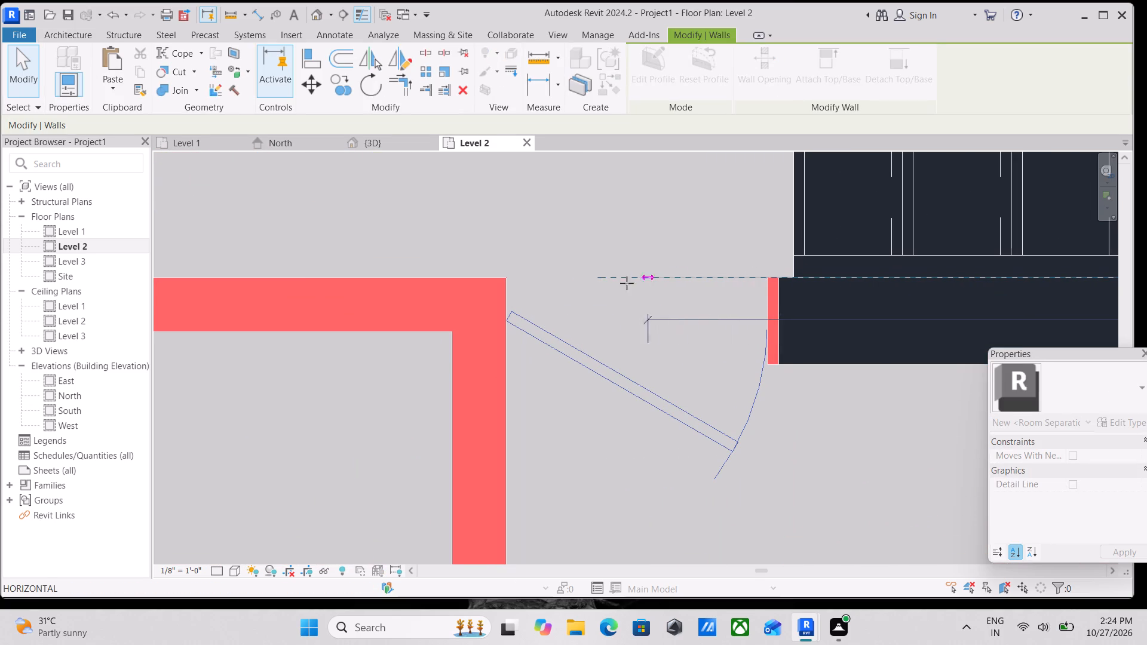
left_click_drag(627, 283, 665, 281)
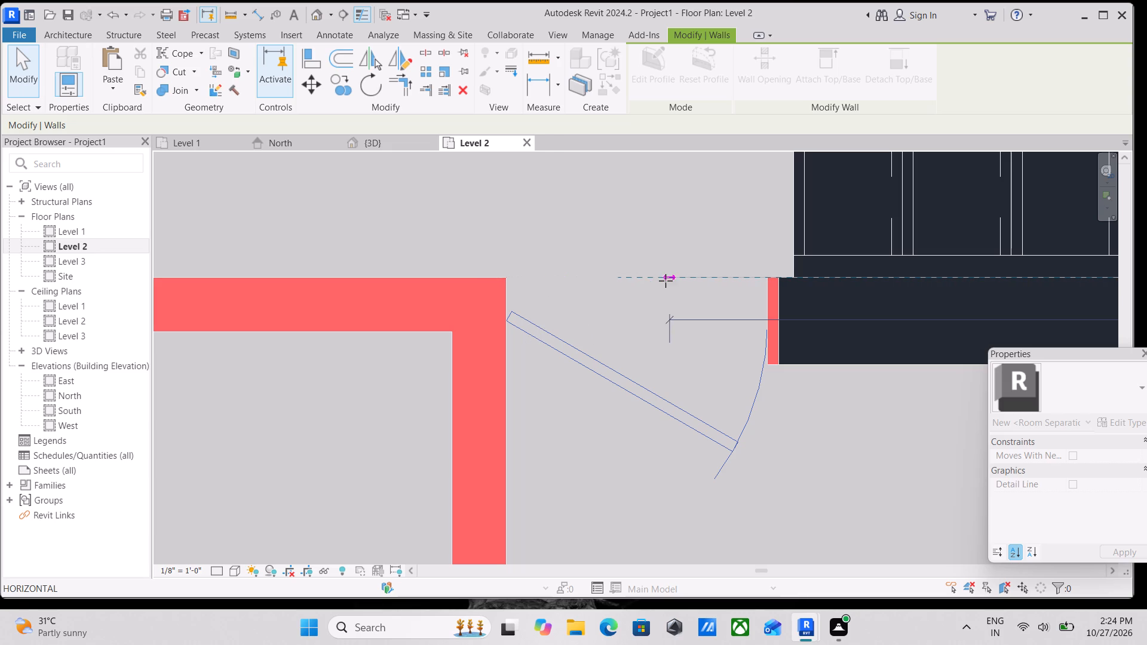
left_click_drag(665, 281, 513, 294)
scroll(606, 294, "down", 7)
middle_click_drag(622, 293, 612, 346)
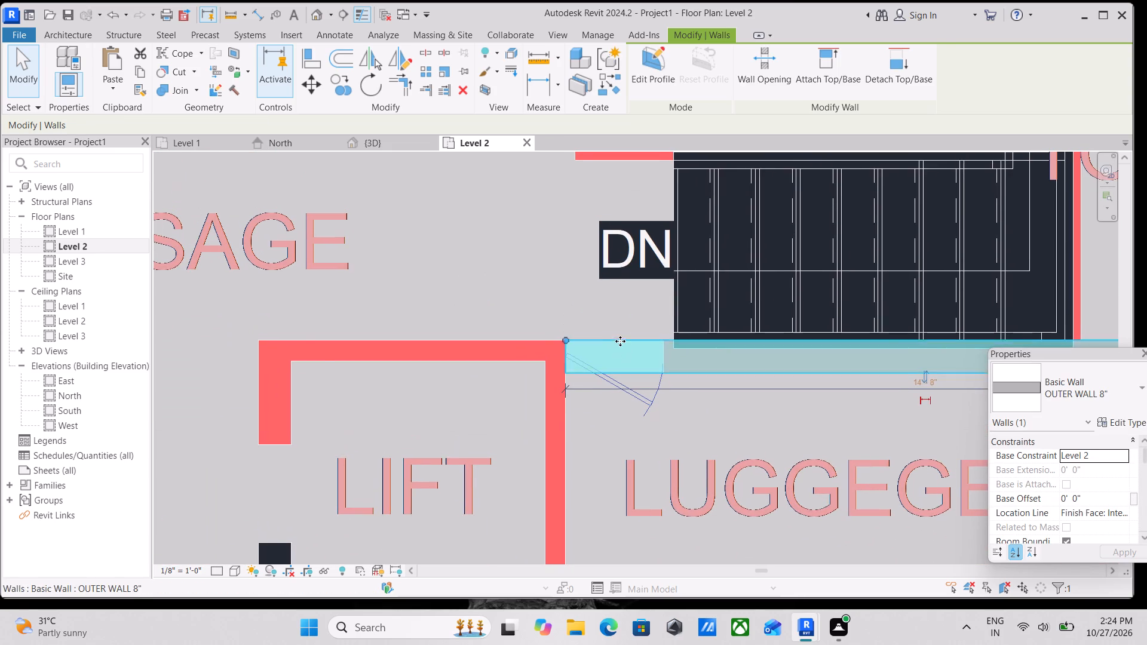
key("Escape")
Examine the plan around the lift, passage, stairs and bedrooms for walls still to be traced.
scroll(634, 330, "down", 7)
middle_click_drag(678, 327, 731, 331)
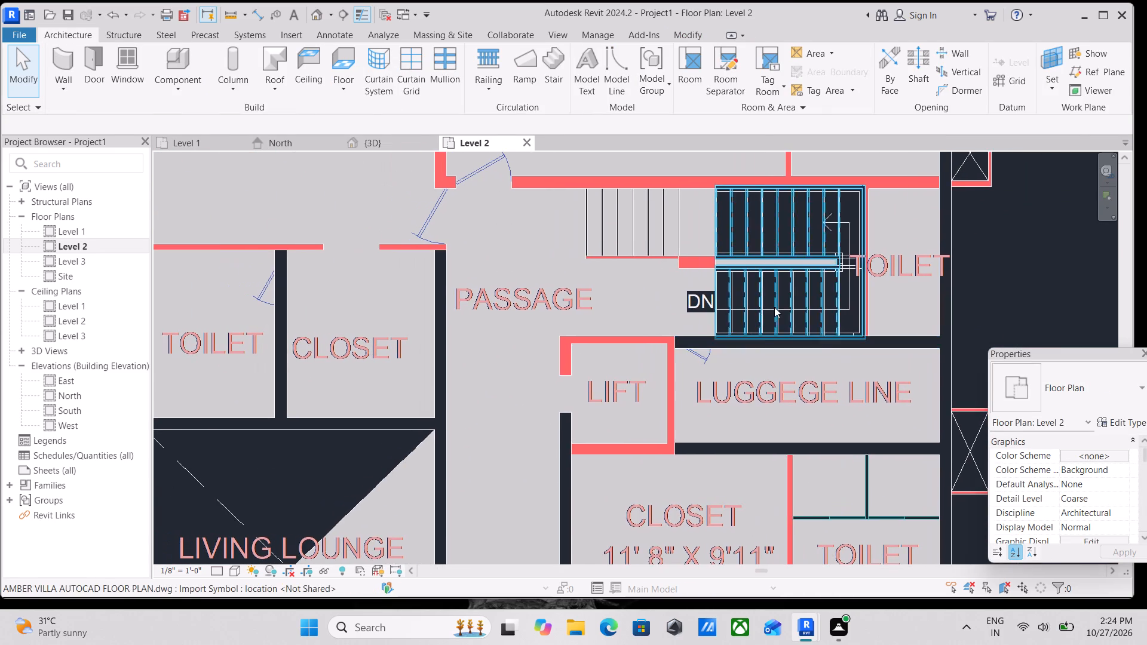
scroll(774, 307, "down", 3)
middle_click_drag(774, 307, 756, 365)
scroll(829, 302, "up", 2)
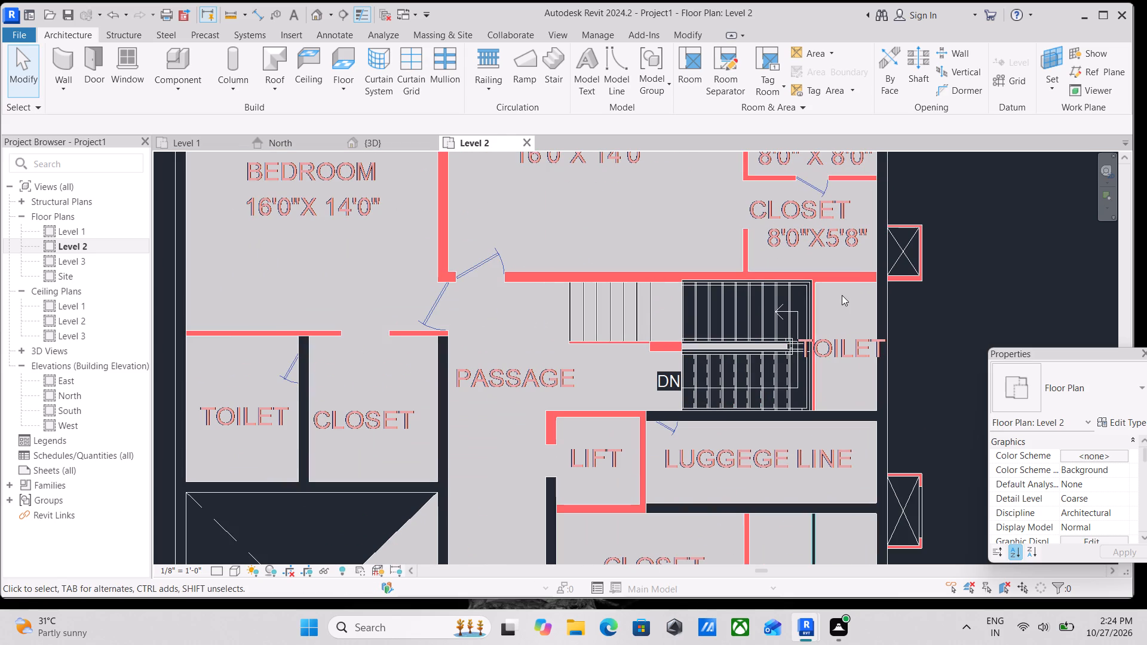
scroll(630, 355, "down", 3)
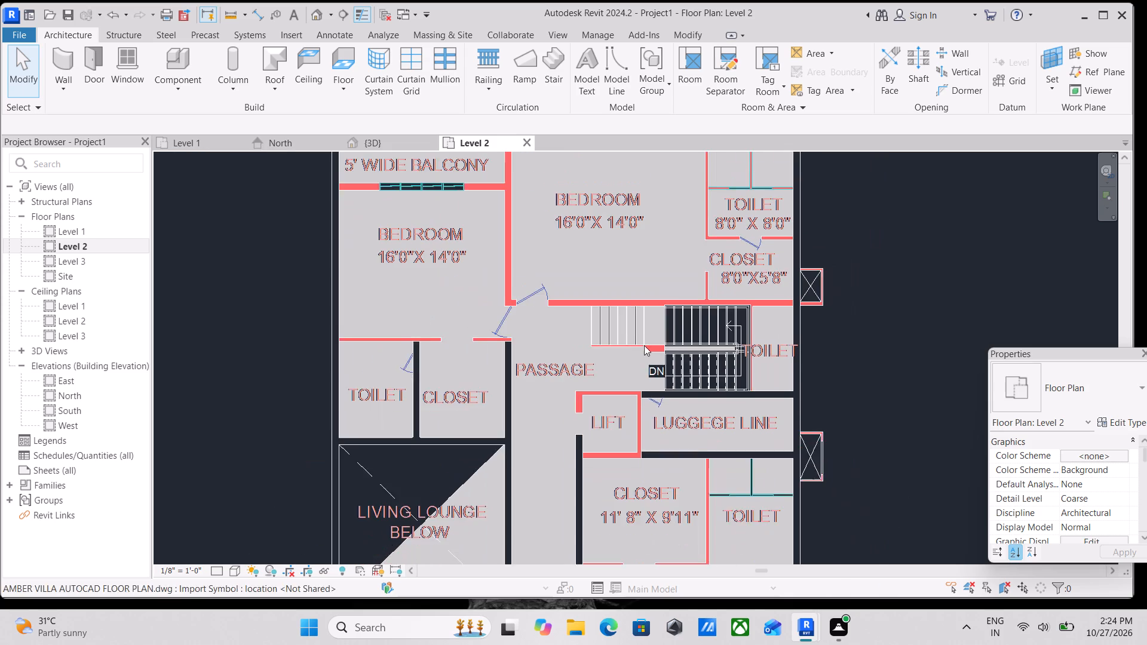
middle_click_drag(644, 345, 707, 294)
scroll(678, 430, "up", 3)
scroll(656, 373, "up", 2)
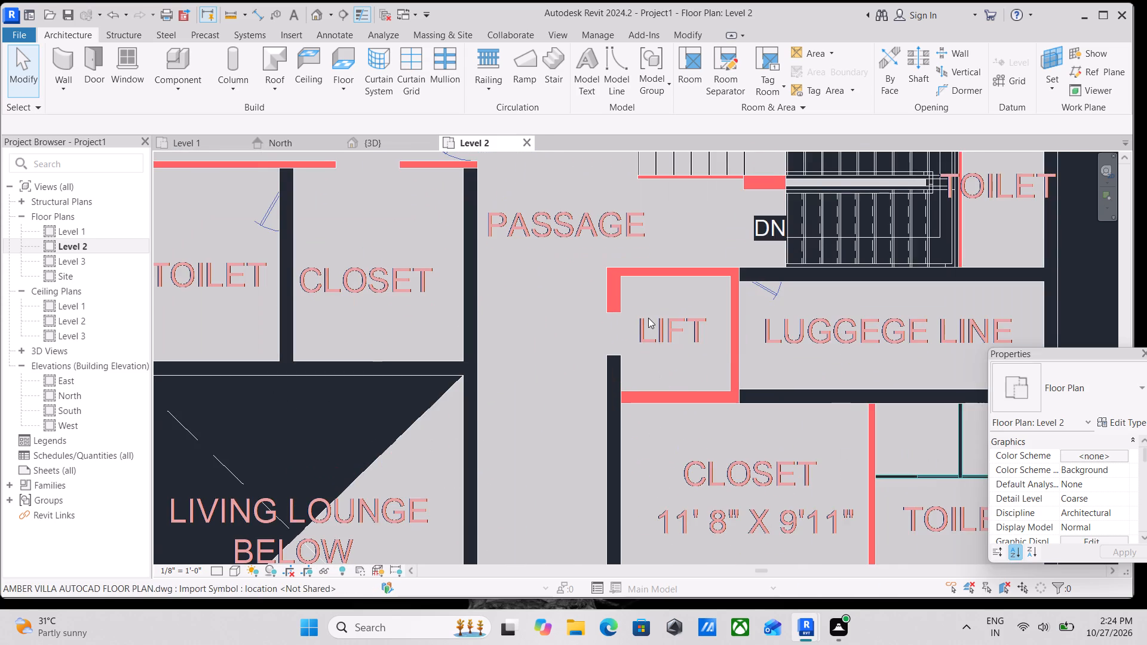
middle_click_drag(648, 318, 673, 377)
scroll(699, 358, "down", 1)
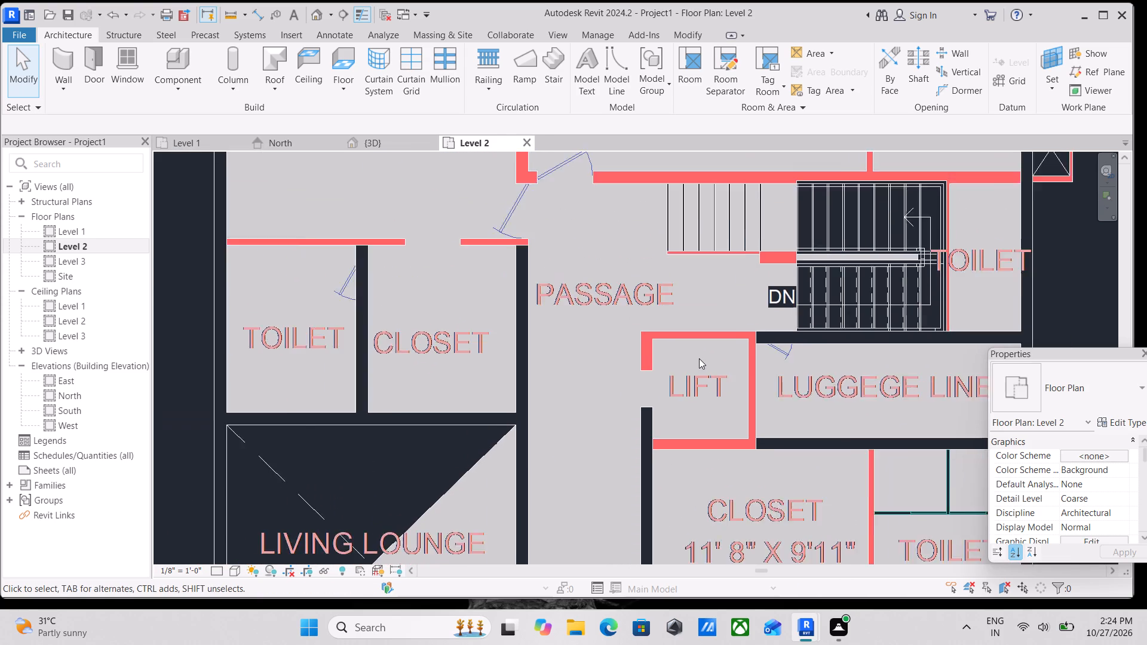
scroll(699, 358, "down", 1)
middle_click_drag(714, 370, 634, 317)
scroll(578, 411, "up", 2)
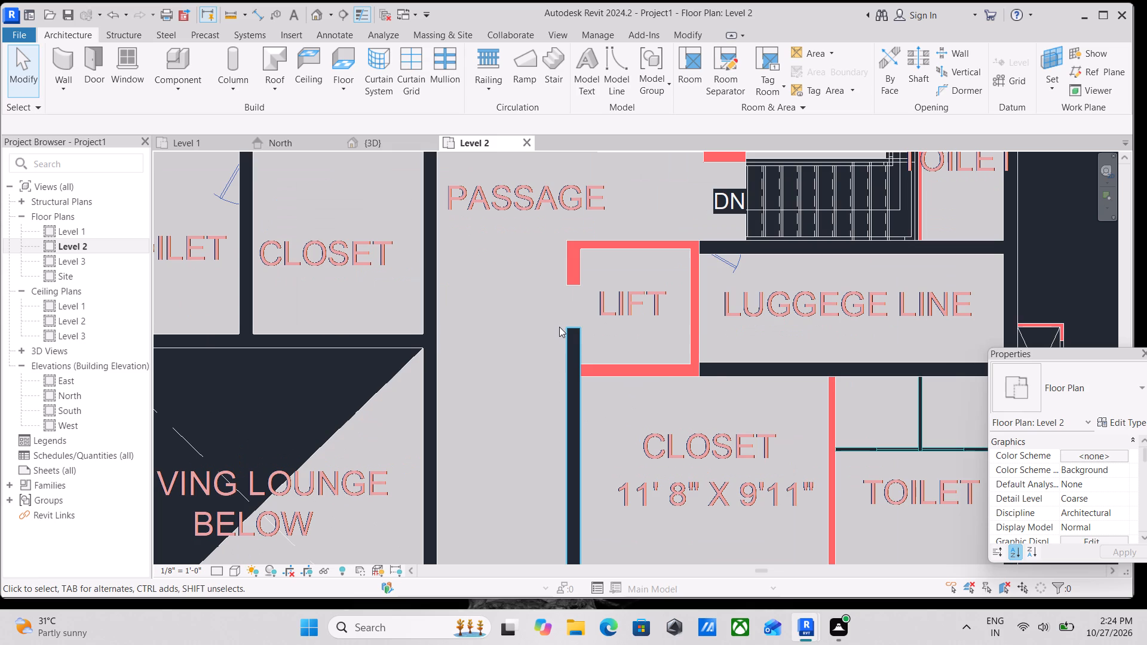
scroll(585, 298, "up", 1)
middle_click_drag(602, 288, 588, 363)
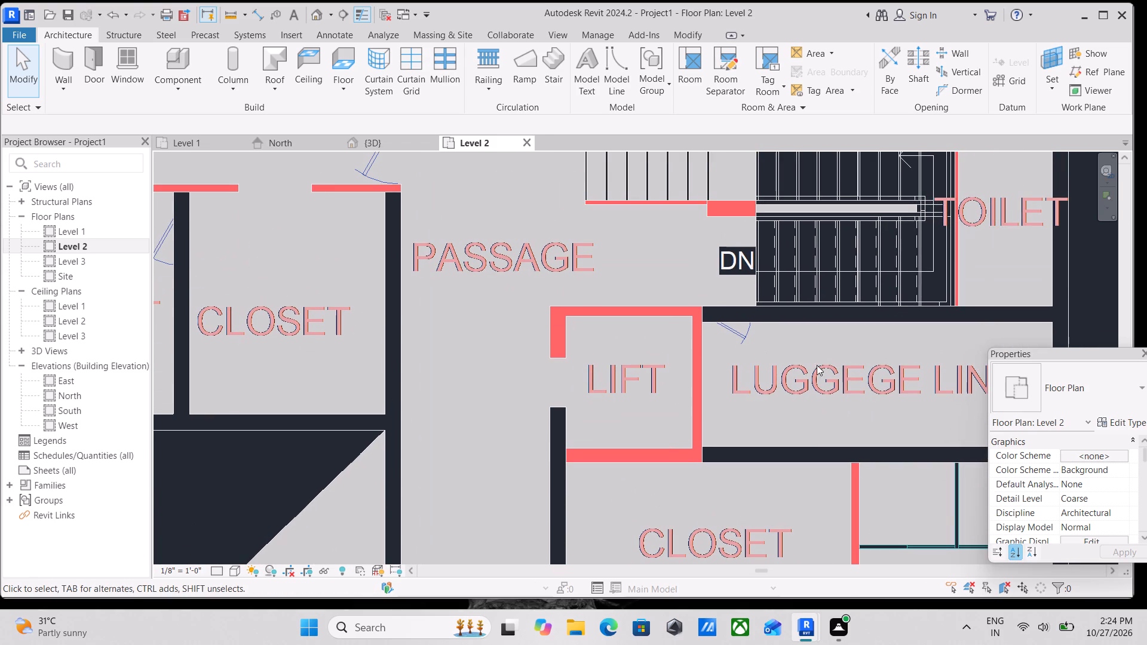
scroll(561, 428, "down", 6)
middle_click_drag(500, 390, 557, 459)
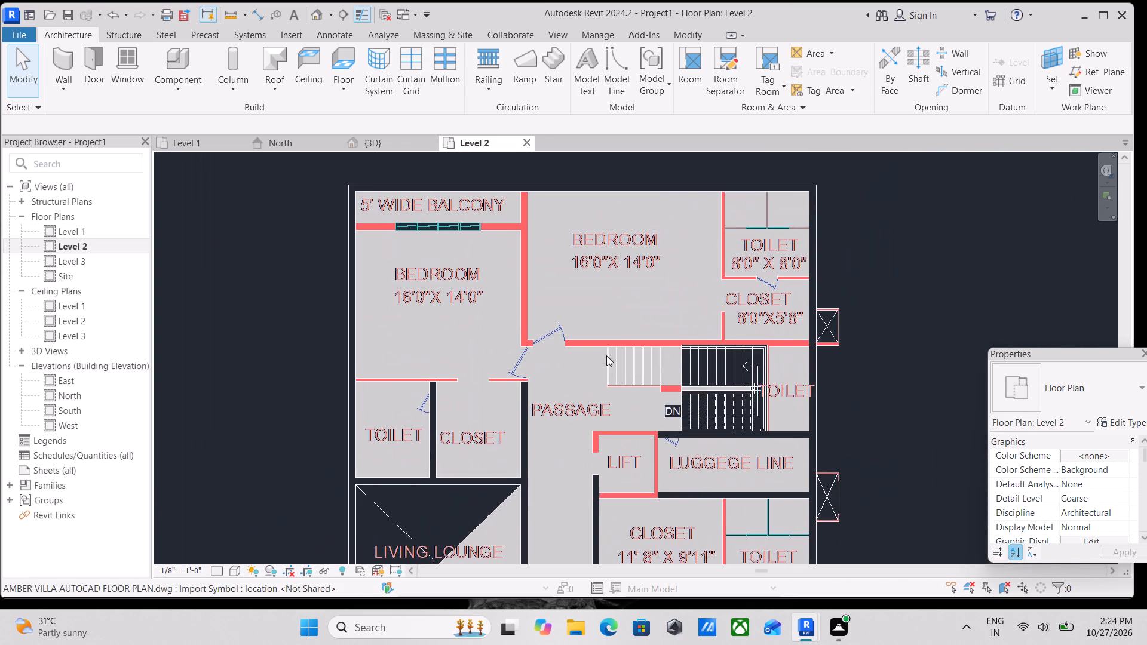
Draw an OUTER WALL 8" wall between the 5' wide balcony and the bedroom, from the outer wall to the wall dividing the bedrooms.
middle_click_drag(606, 355, 605, 420)
middle_click_drag(596, 316, 609, 354)
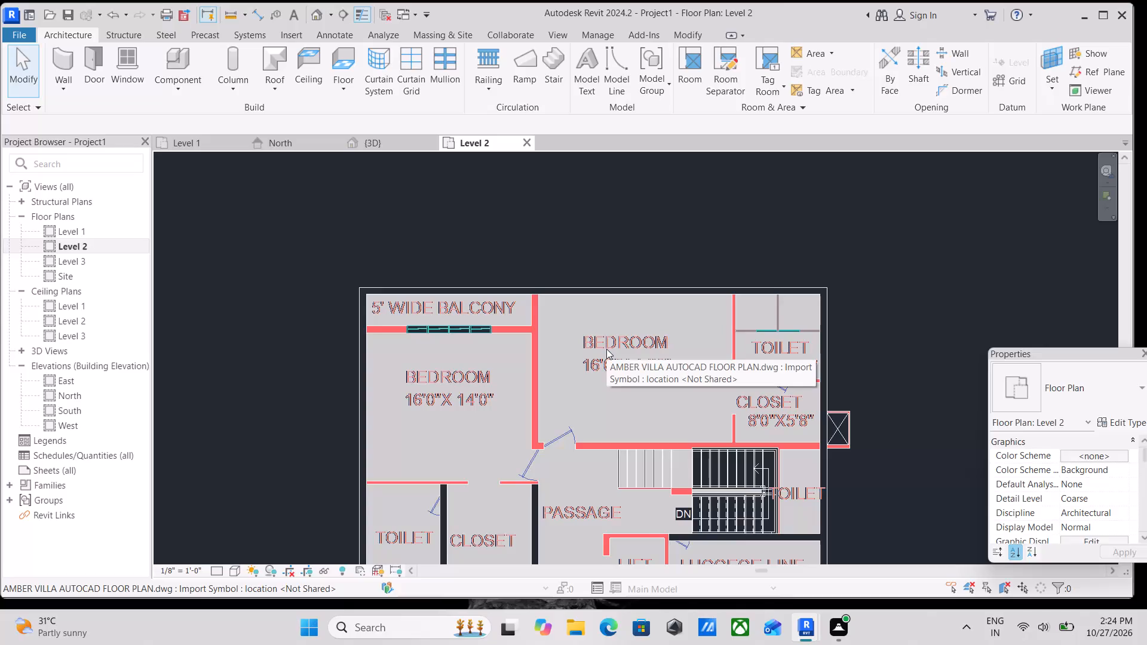
type("WA")
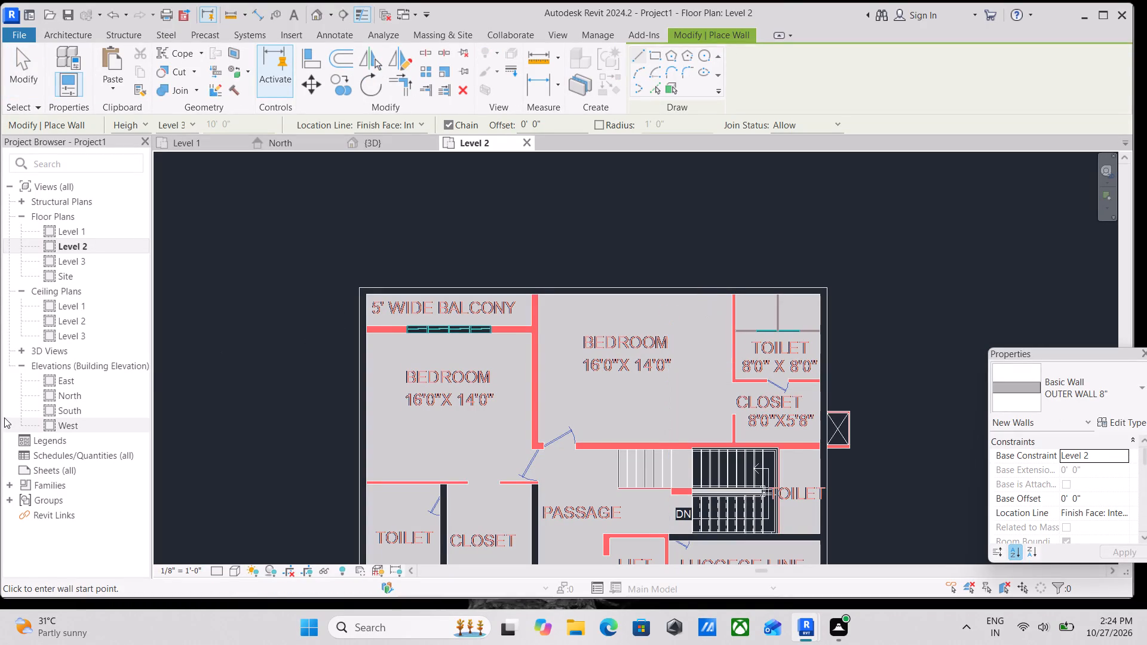
scroll(414, 342, "up", 6)
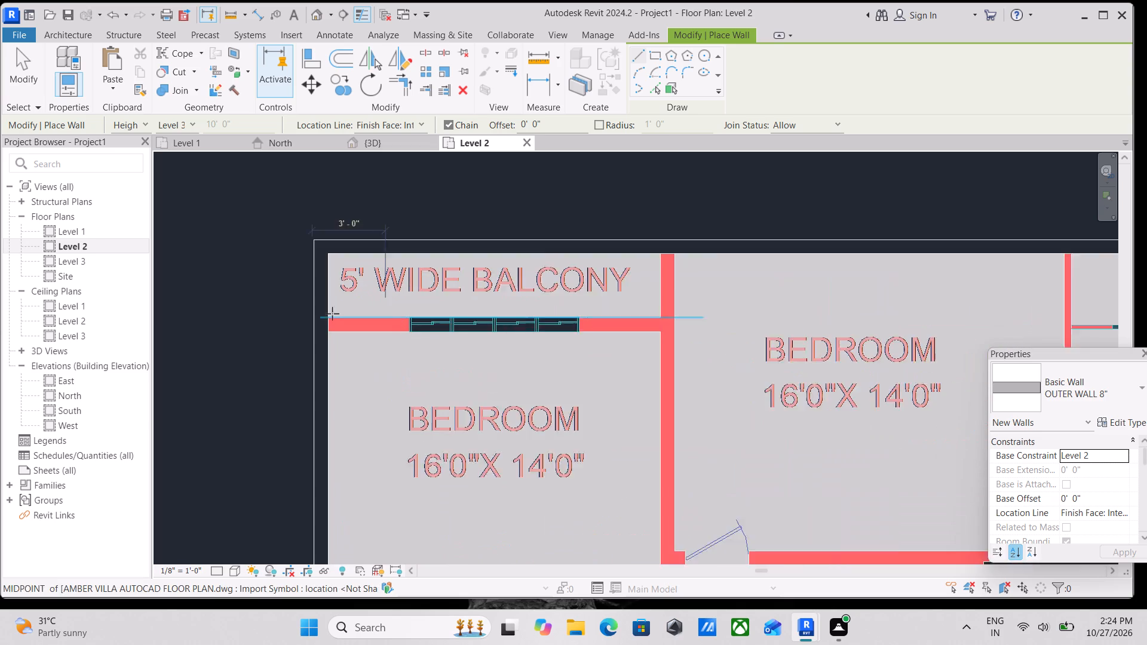
left_click(321, 318)
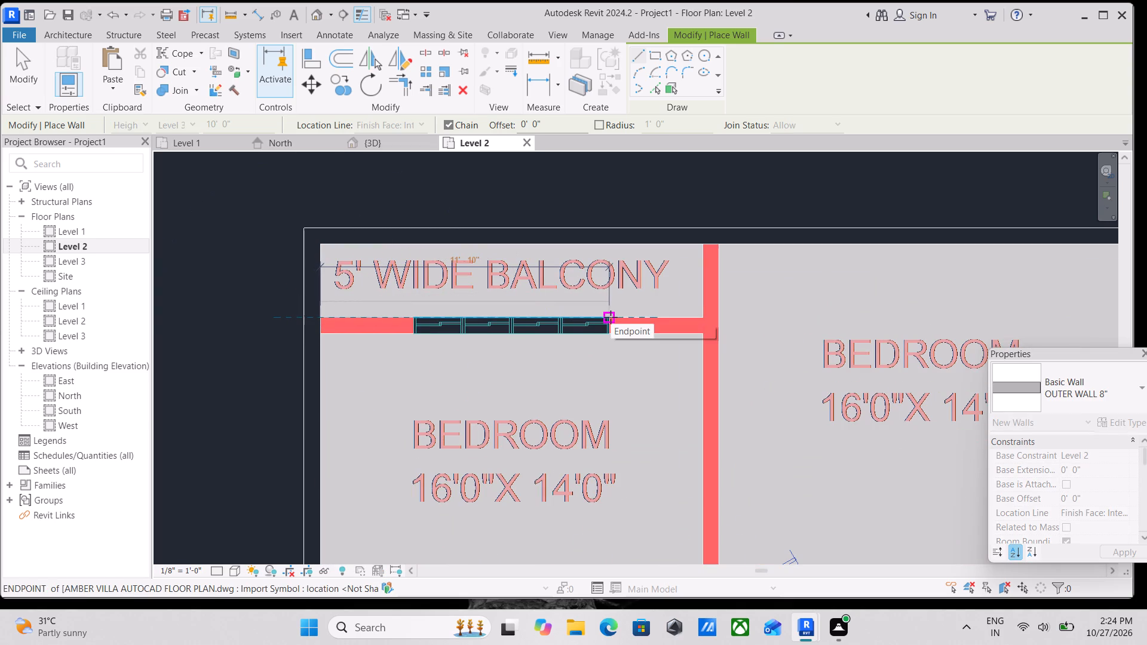
key("space")
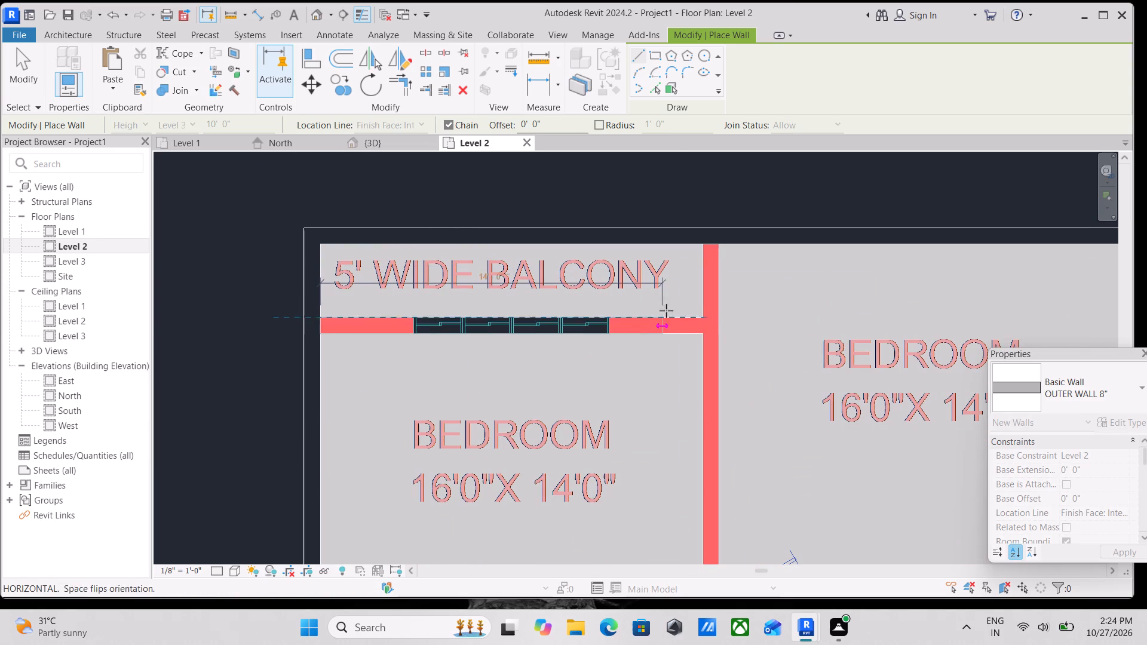
left_click(704, 316)
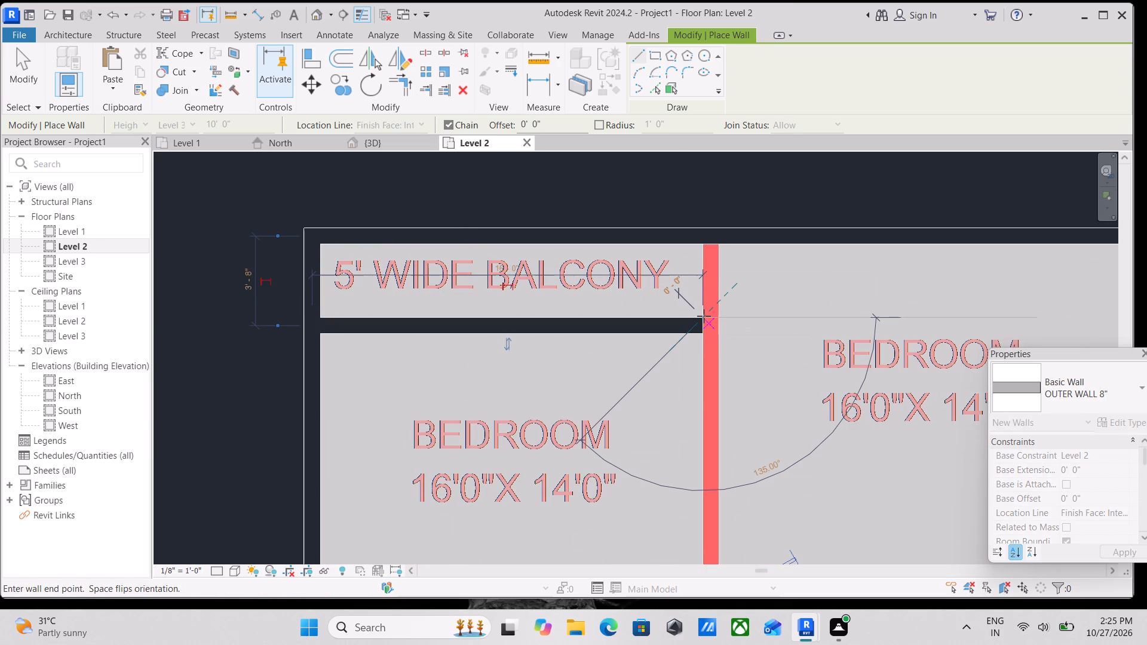
key("Escape")
Draw an OUTER WALL 8" wall between the two 16'0" x 14'0" bedrooms, from the outer wall to the corner beside the bedroom doors.
scroll(720, 331, "down", 3)
middle_click_drag(719, 330, 690, 320)
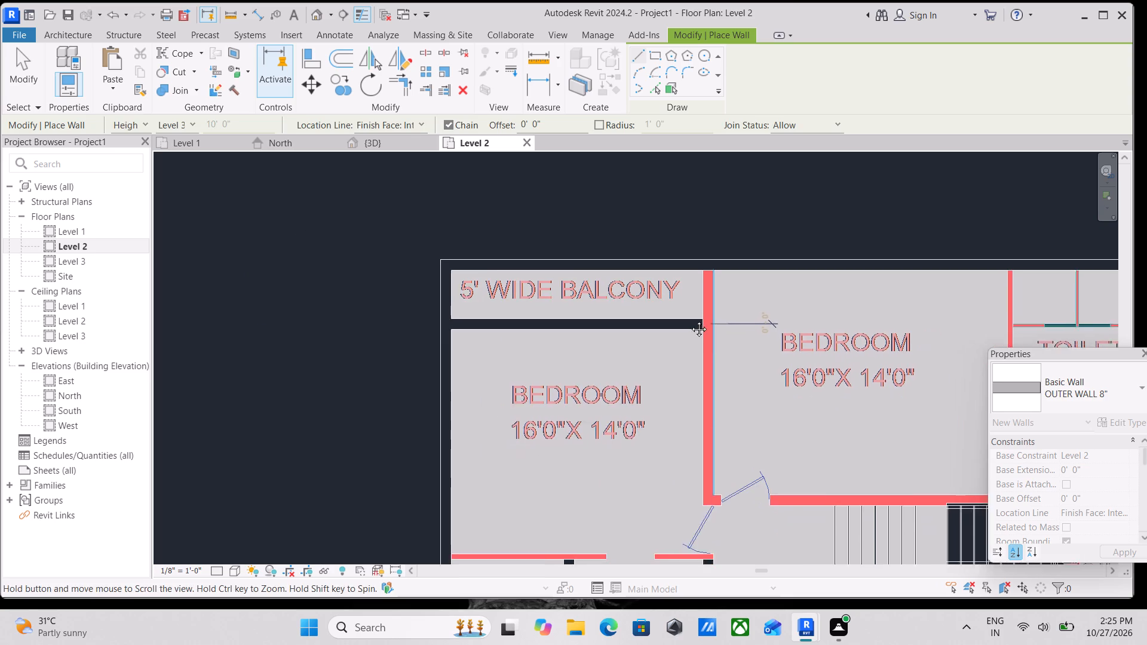
middle_click_drag(690, 320, 634, 289)
scroll(649, 304, "down", 2)
middle_click_drag(649, 306, 578, 287)
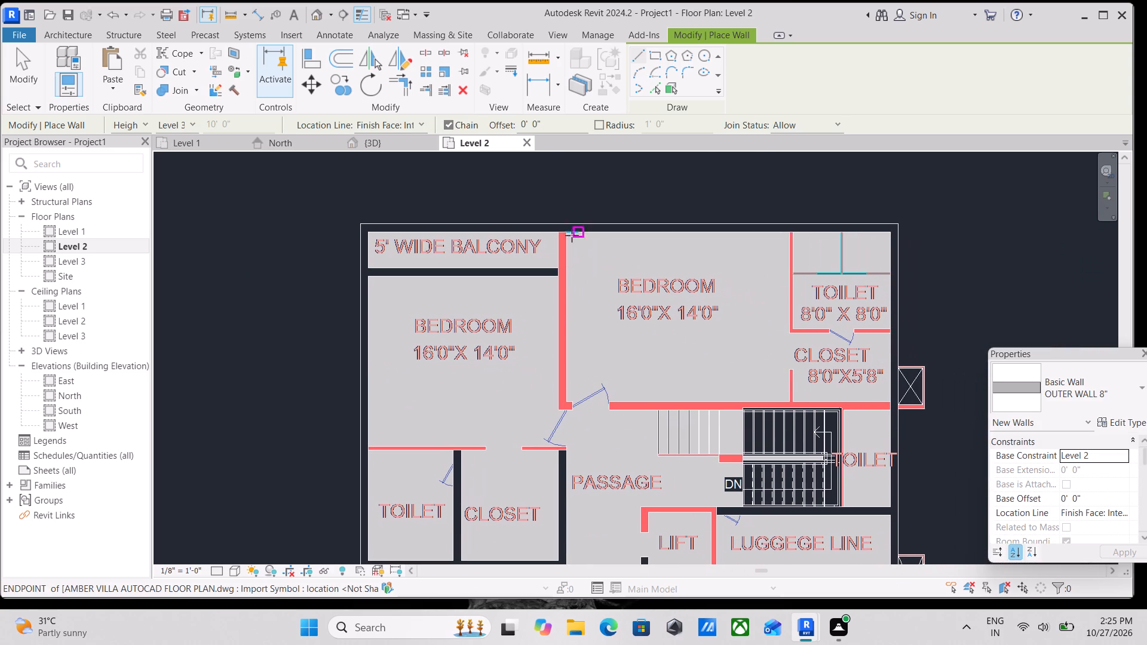
scroll(569, 234, "up", 7)
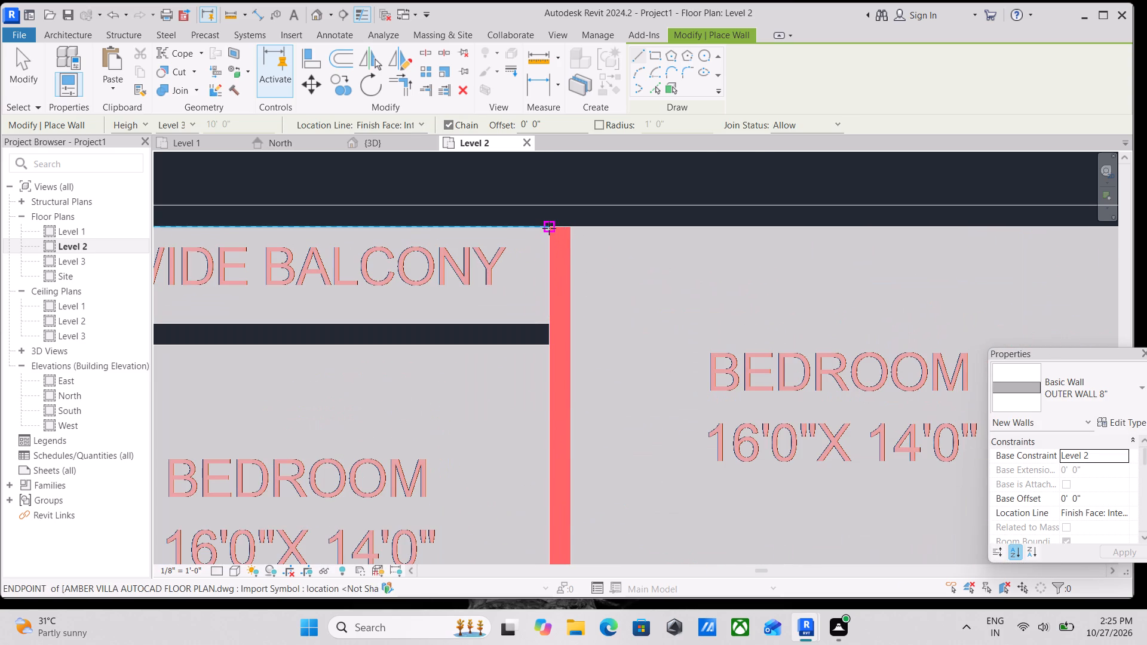
left_click(549, 228)
middle_click_drag(557, 320, 496, 148)
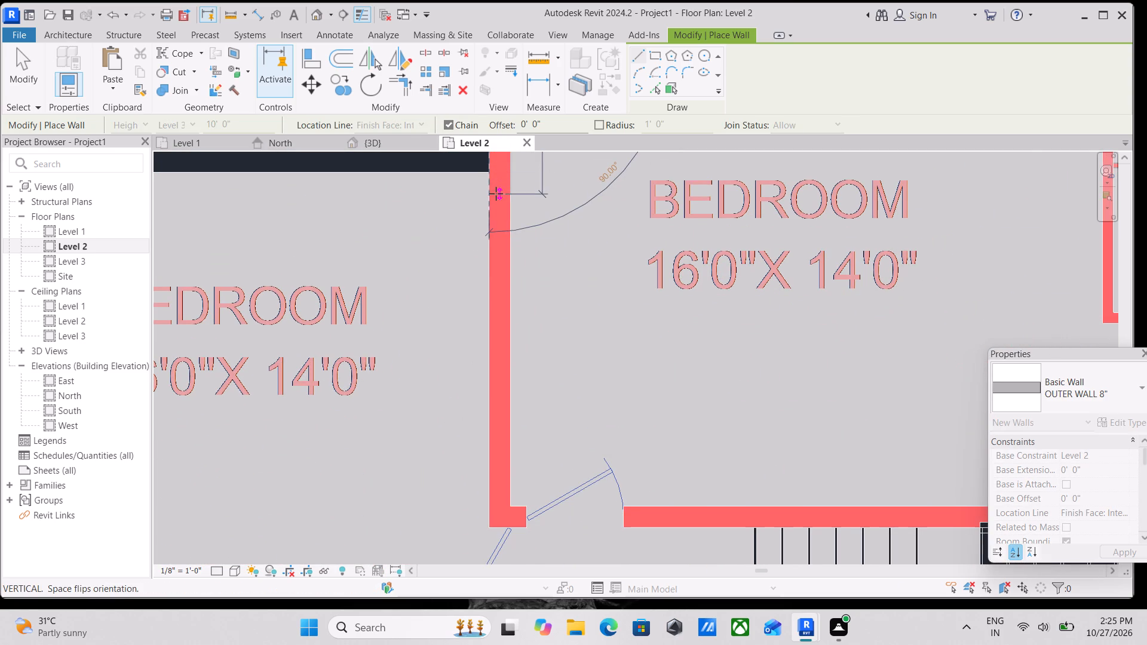
scroll(503, 287, "down", 1)
middle_click_drag(502, 284, 477, 169)
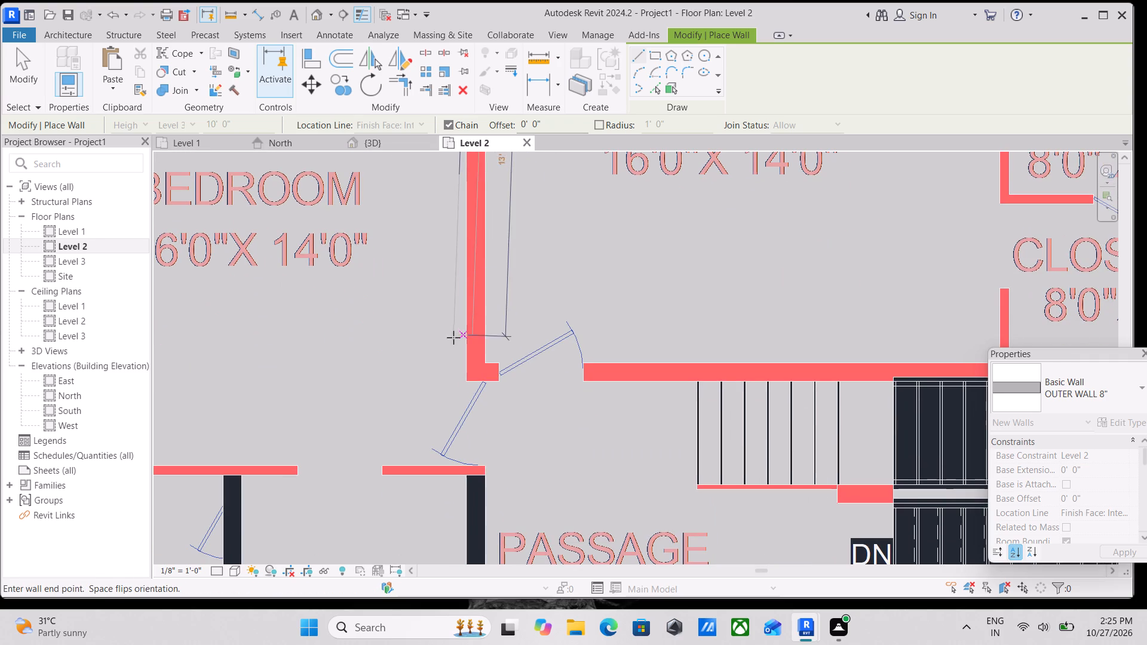
scroll(468, 373, "up", 4)
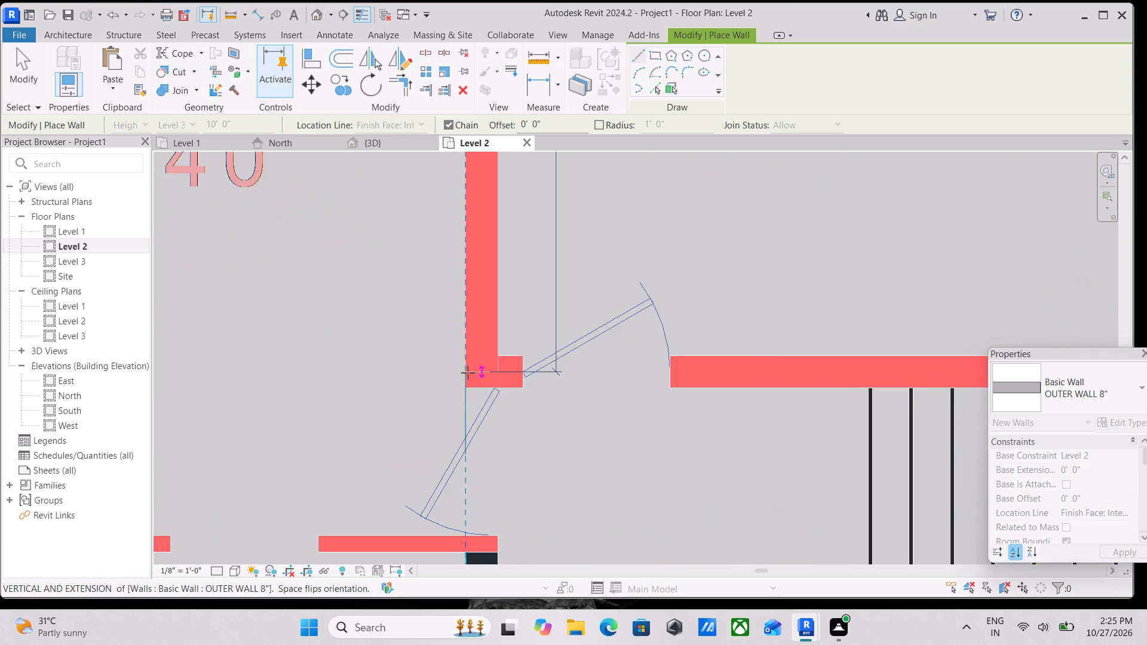
scroll(468, 373, "up", 3)
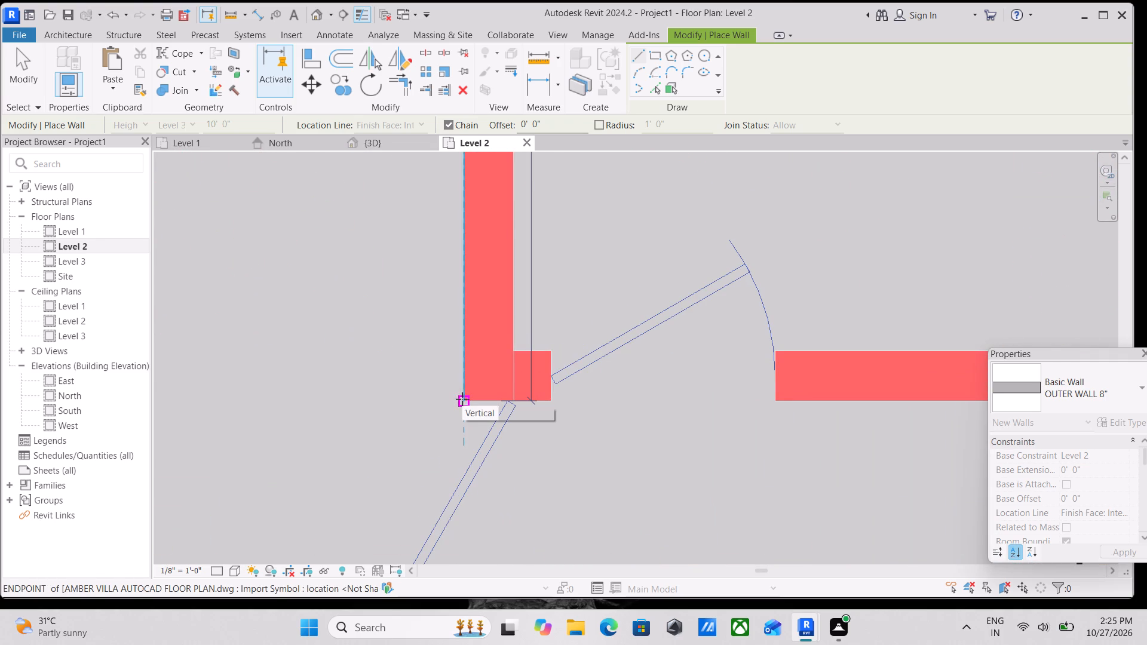
left_click(462, 399)
Draw an OUTER WALL 8" wall from the corner beside the bedroom doors along the stairs' upper side to the stair corner, about 23' 2" long.
scroll(646, 388, "down", 2)
middle_click_drag(646, 388, 434, 363)
middle_click_drag(646, 365, 471, 375)
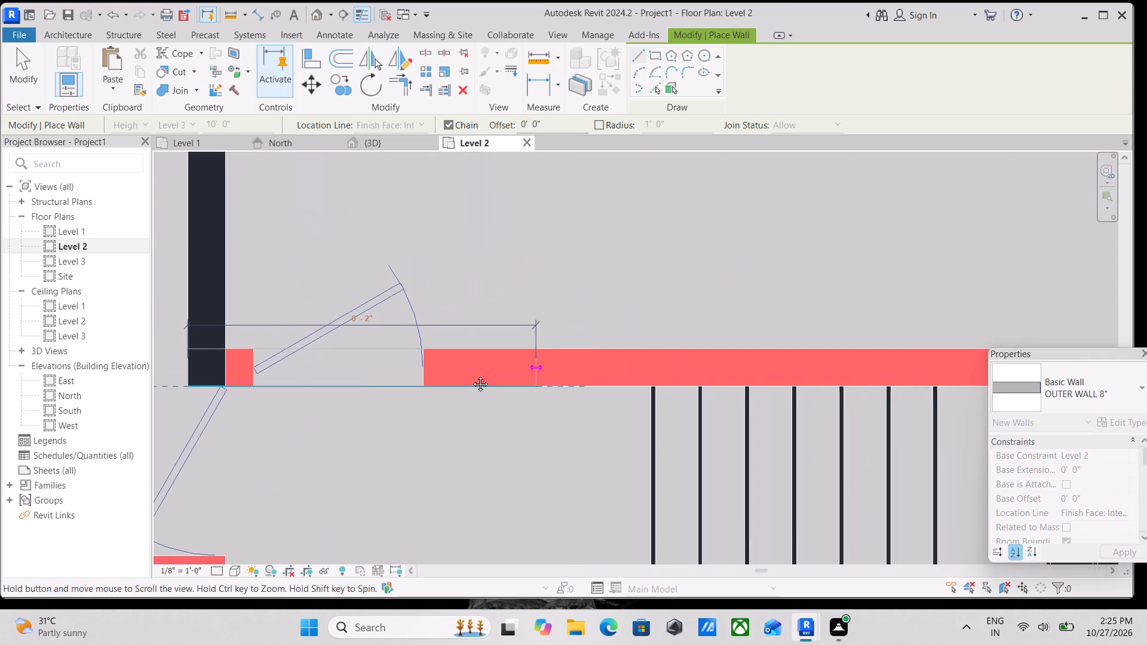
middle_click_drag(471, 375, 425, 377)
scroll(738, 365, "down", 2)
middle_click_drag(738, 365, 480, 351)
scroll(726, 362, "down", 1)
middle_click_drag(723, 363, 462, 358)
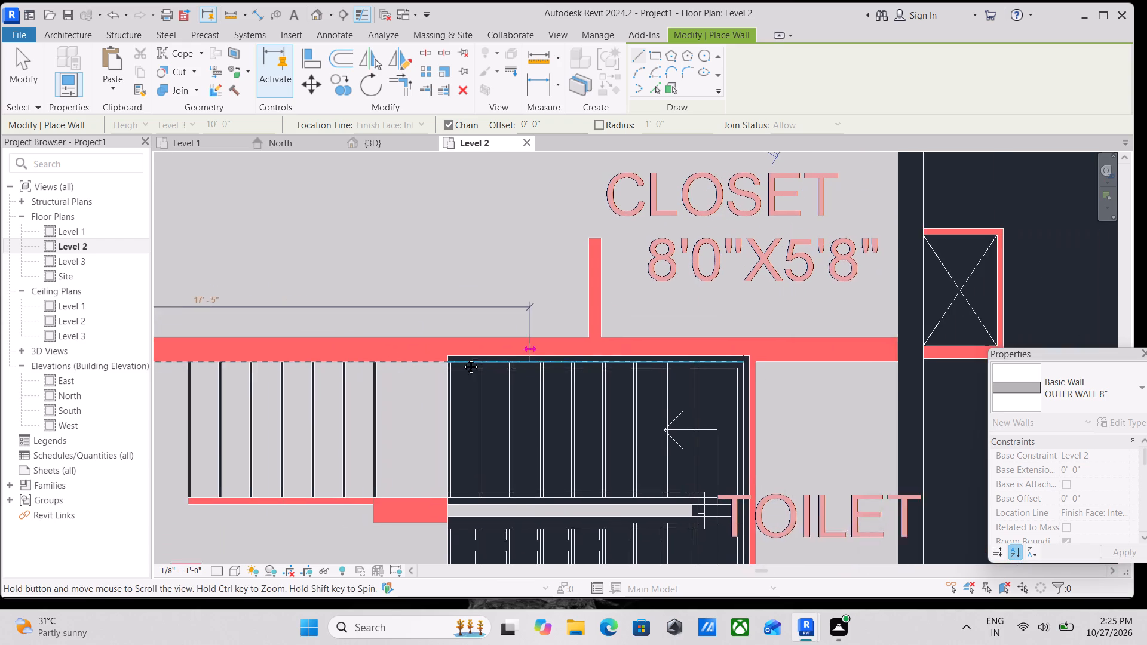
middle_click_drag(462, 358, 427, 357)
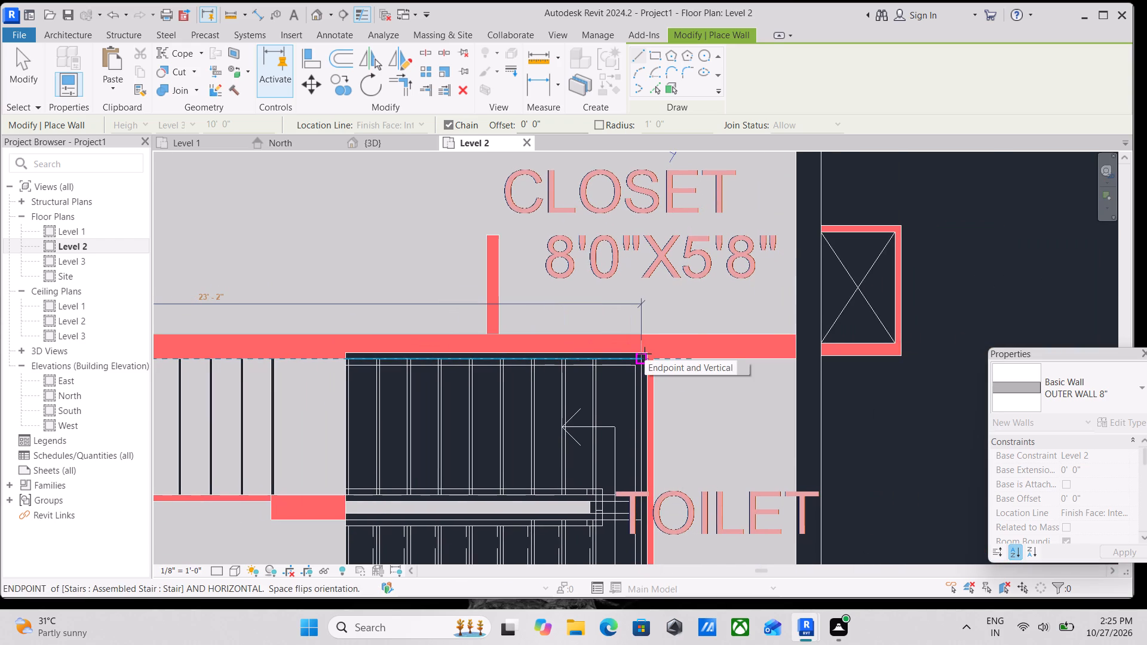
left_click(645, 354)
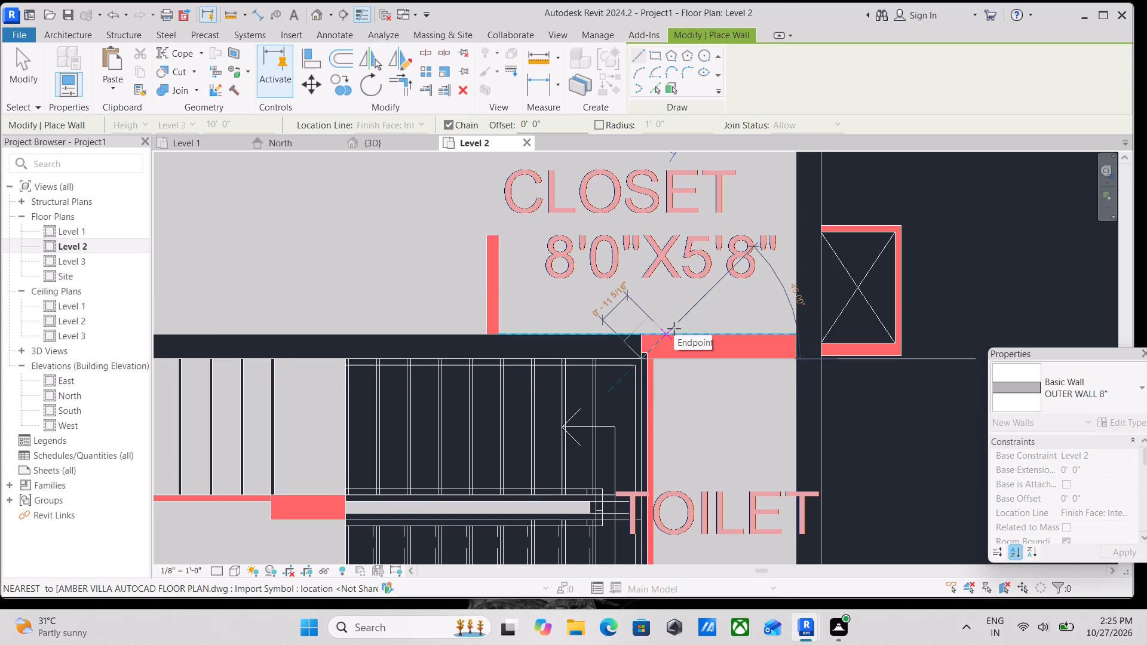
key("Escape")
key("Escape")
Extend the new wall's end from the stair corner to the outer wall, between the closet and the toilet beside the stairs.
scroll(638, 346, "up", 1)
left_click(638, 340)
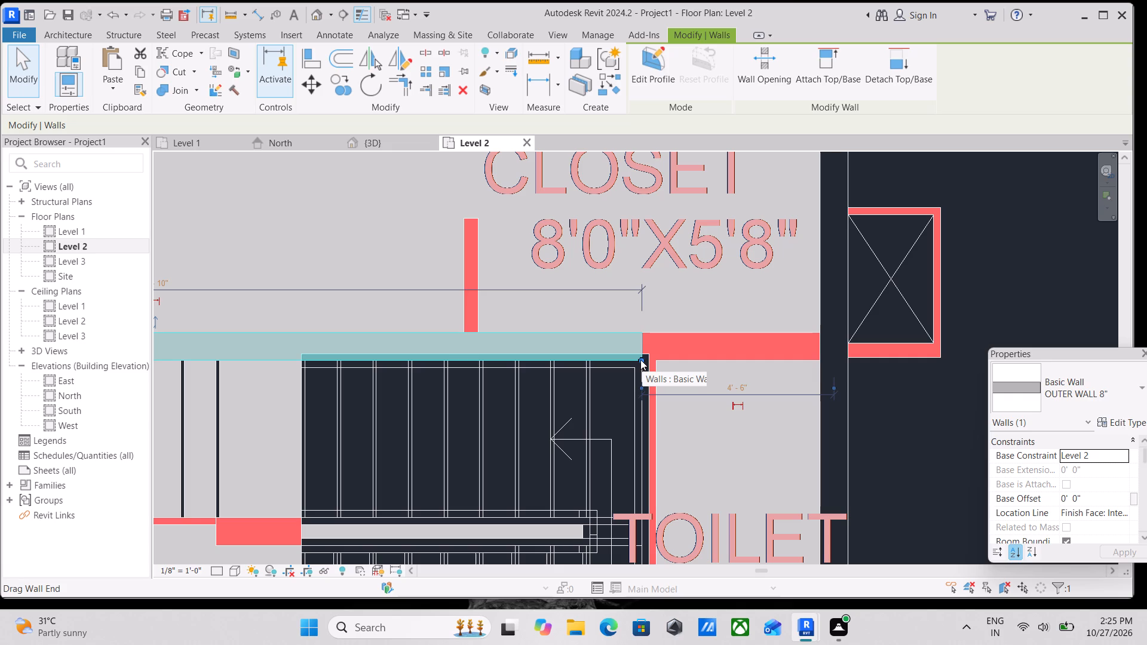
left_click_drag(640, 360, 775, 352)
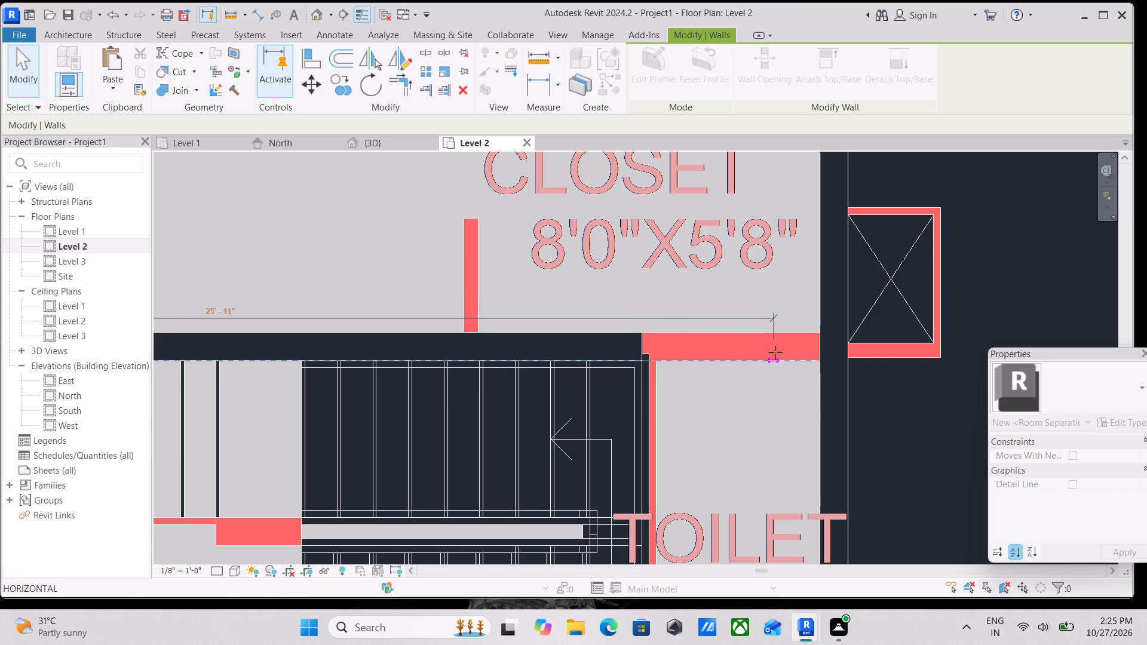
left_click_drag(775, 352, 812, 352)
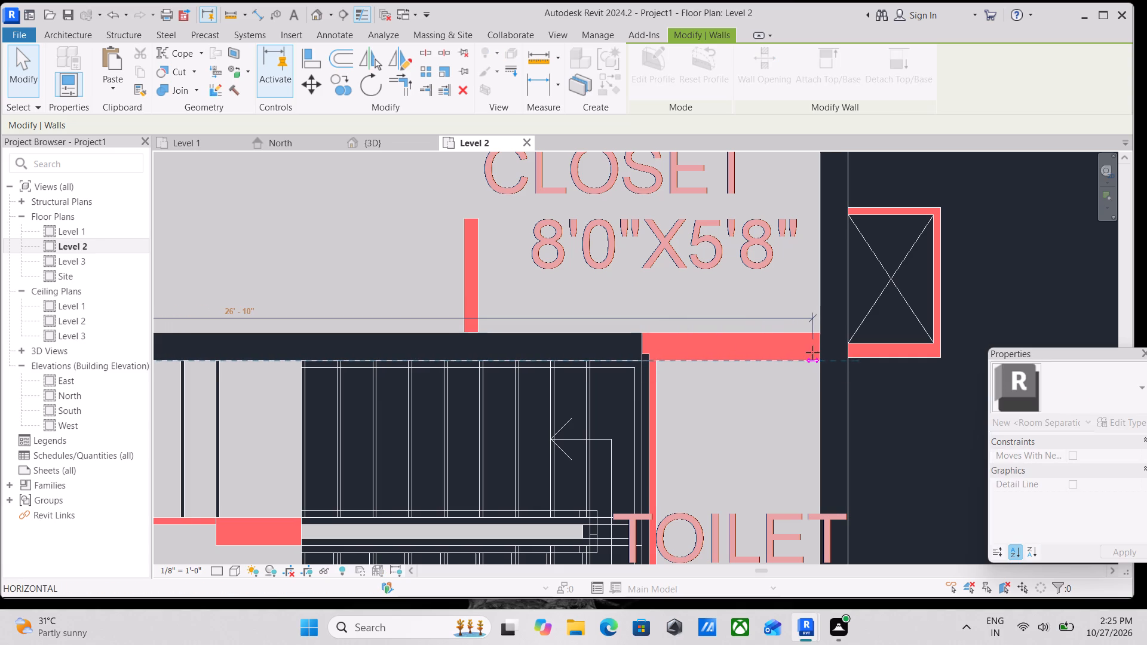
left_click_drag(812, 352, 816, 352)
scroll(695, 318, "down", 3)
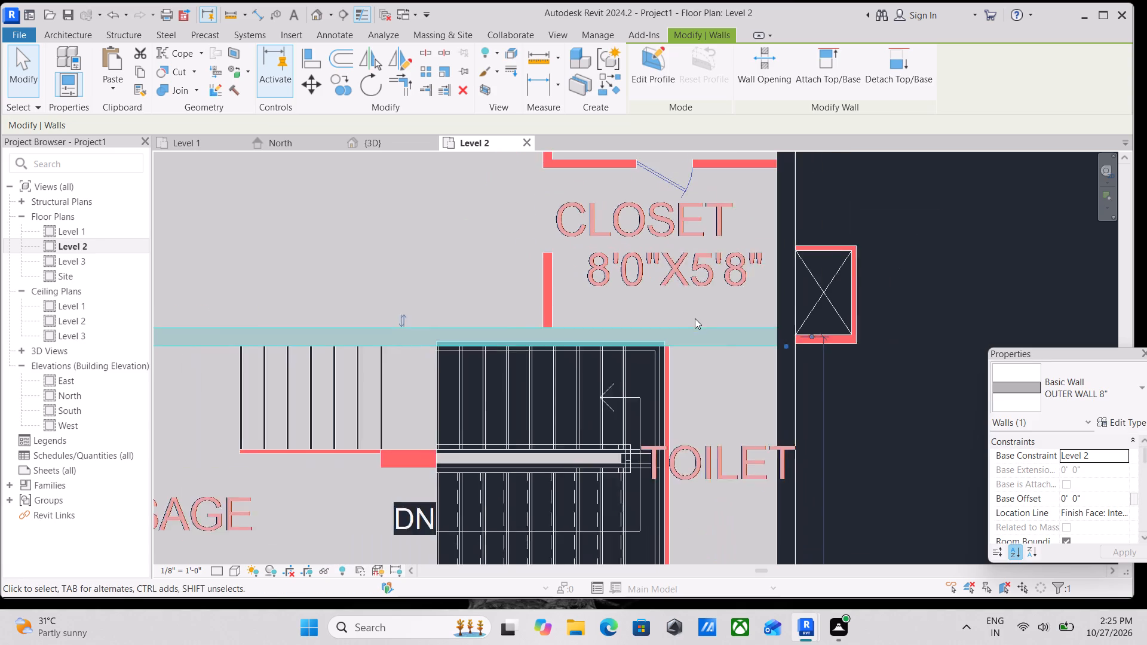
middle_click_drag(695, 318, 769, 353)
scroll(642, 354, "down", 3)
key("Escape")
Examine the plan around the bedrooms, stairs, lift, closets and lounge for walls still to be traced.
scroll(587, 340, "down", 2)
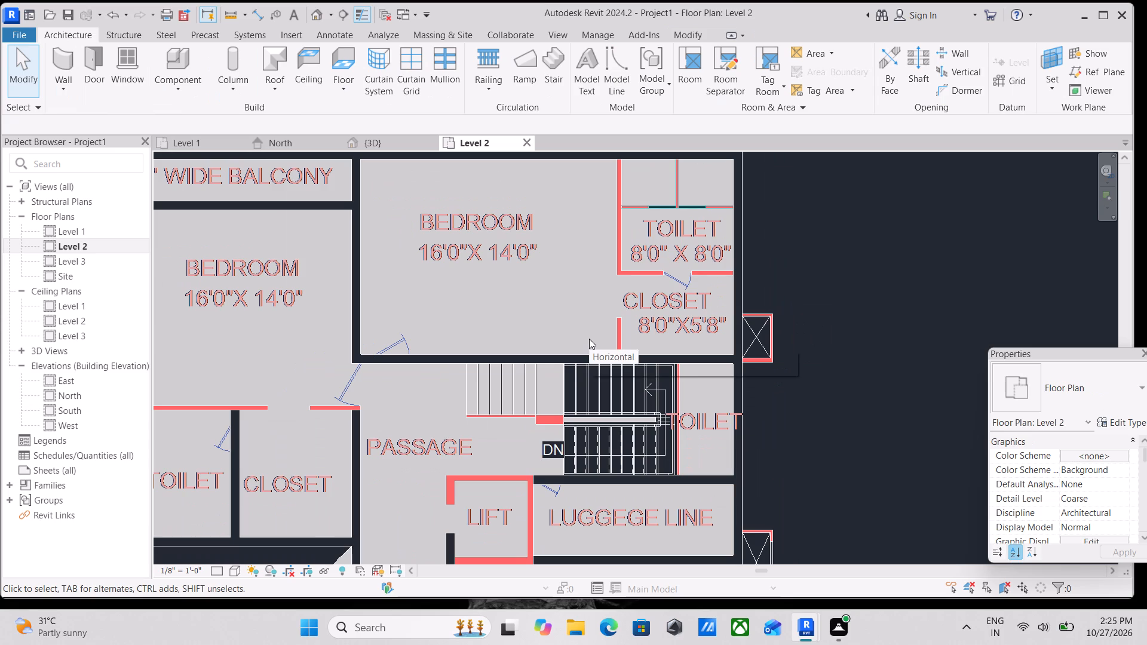
scroll(533, 419, "down", 1)
middle_click_drag(534, 419, 563, 321)
middle_click_drag(642, 213, 656, 279)
middle_click_drag(685, 336, 670, 174)
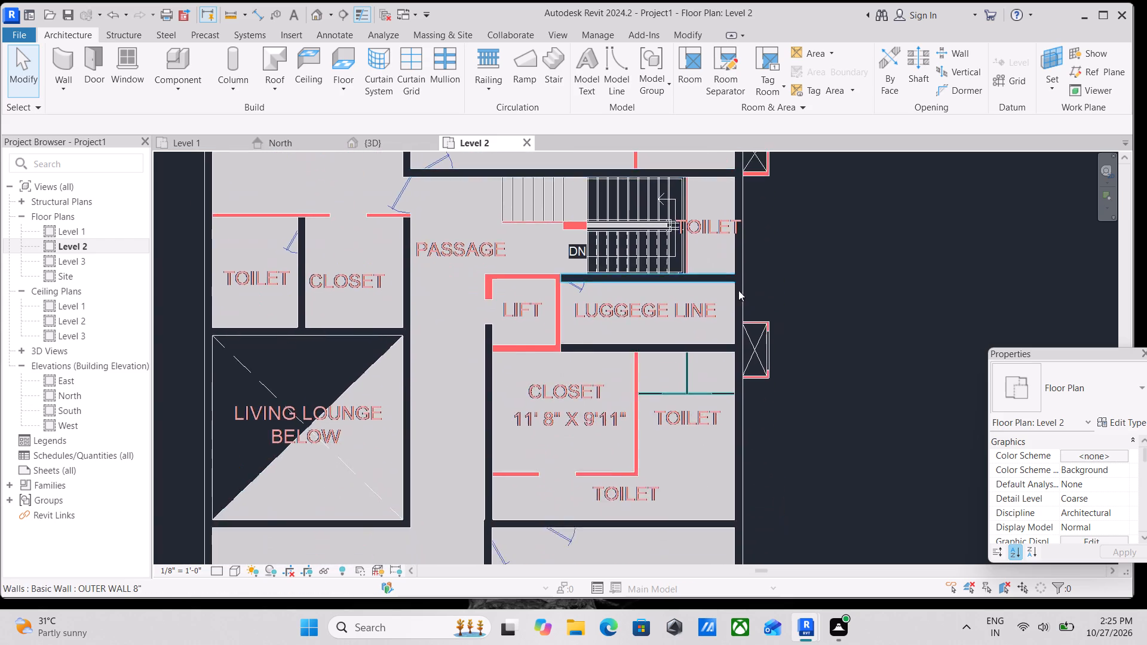
scroll(746, 327, "down", 2)
middle_click_drag(746, 330, 743, 250)
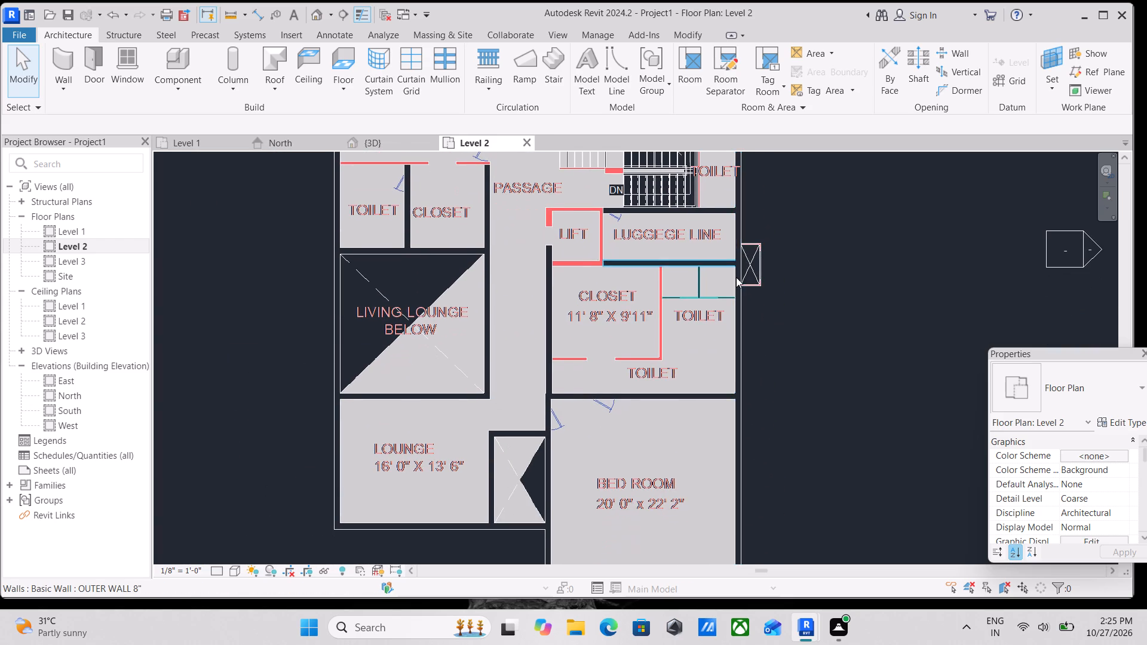
scroll(705, 360, "up", 2)
scroll(533, 357, "down", 1)
middle_click_drag(528, 354, 553, 380)
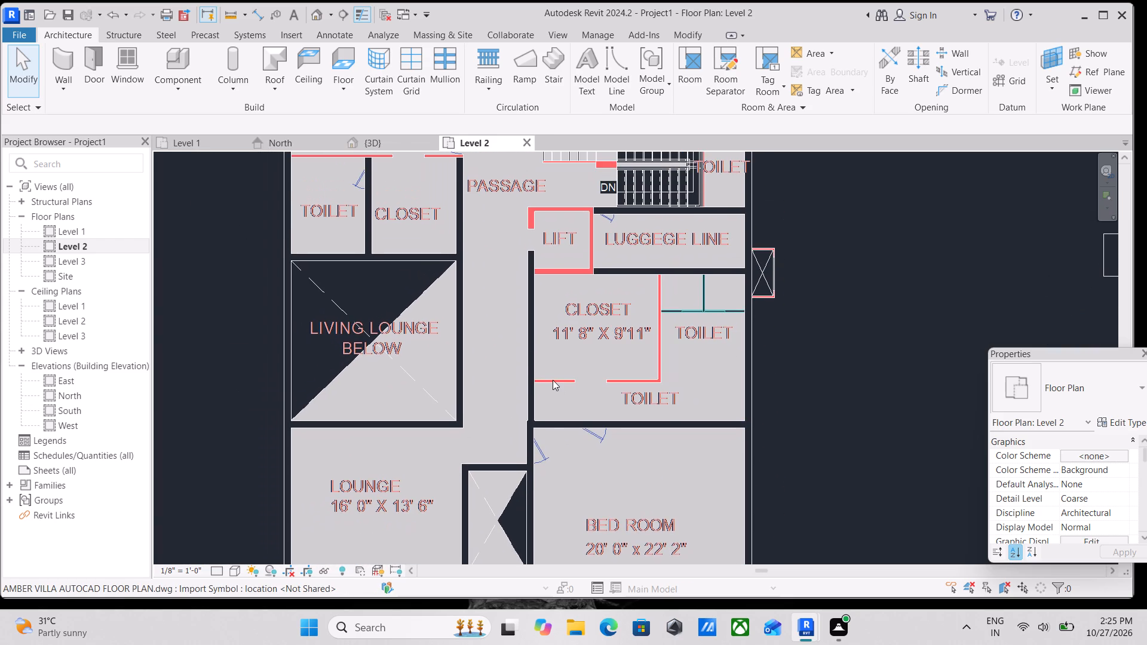
scroll(545, 381, "up", 2)
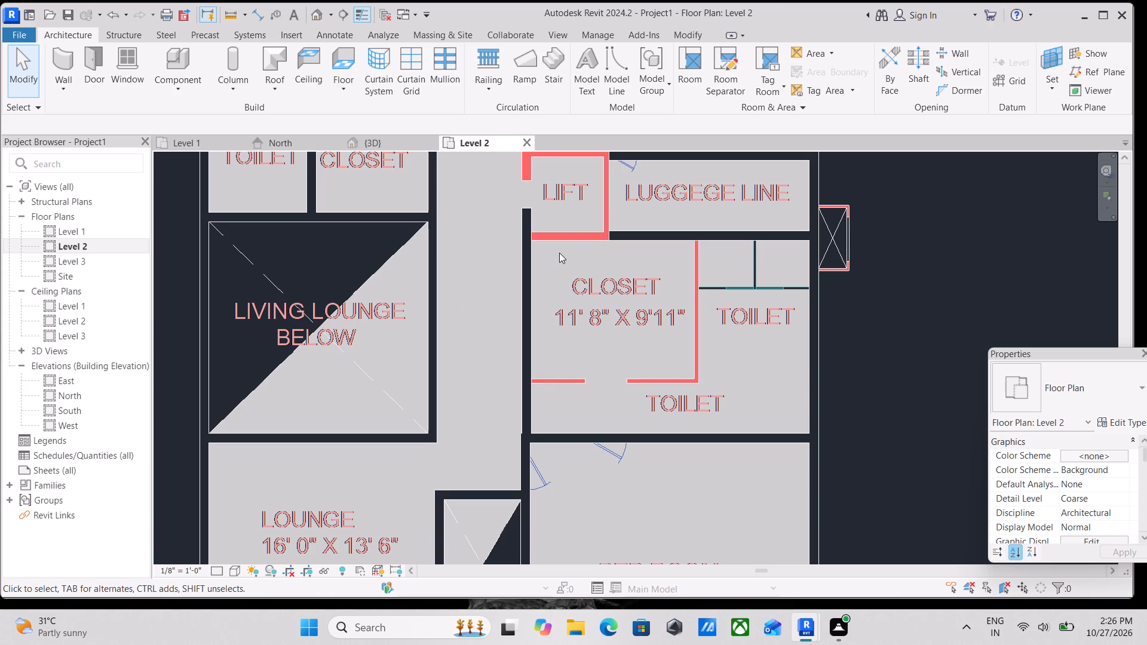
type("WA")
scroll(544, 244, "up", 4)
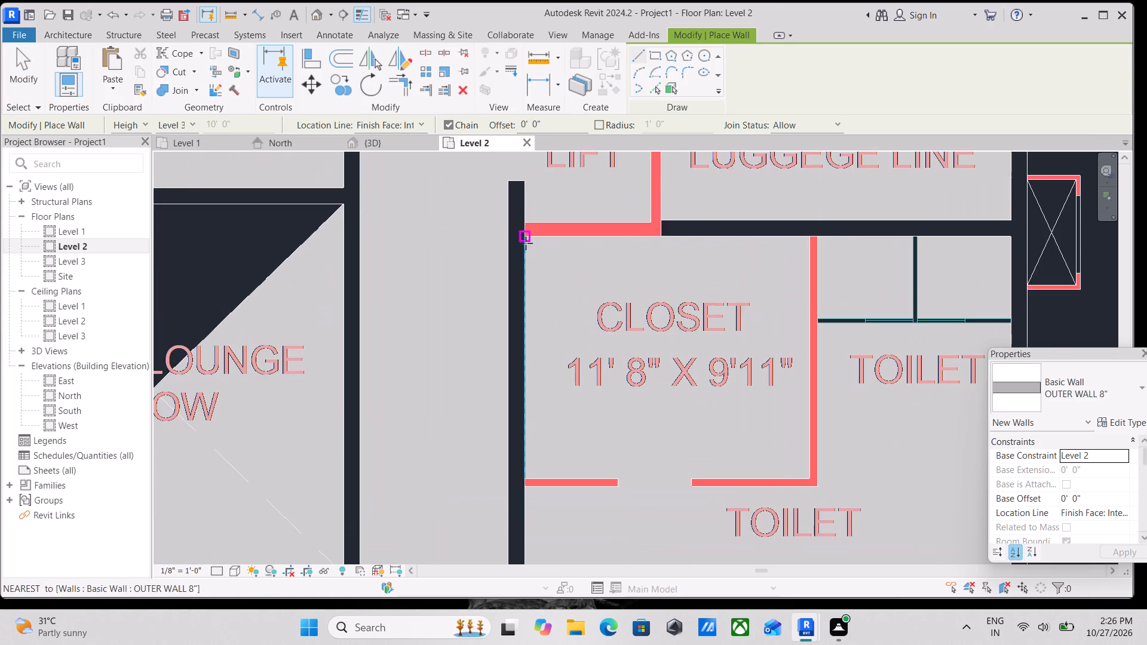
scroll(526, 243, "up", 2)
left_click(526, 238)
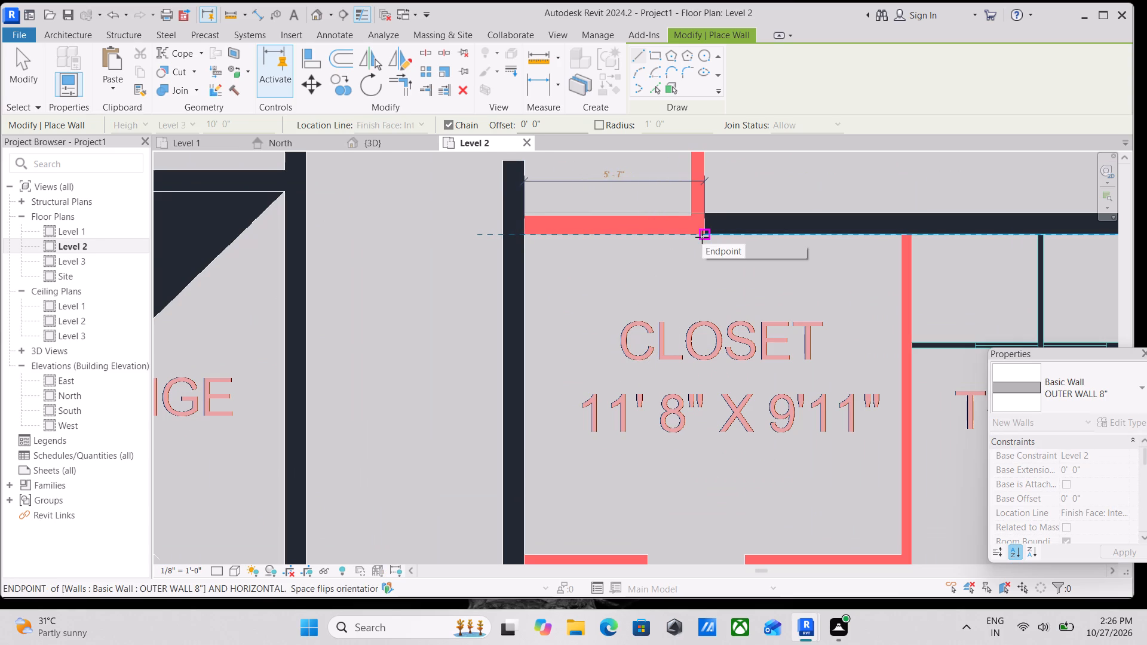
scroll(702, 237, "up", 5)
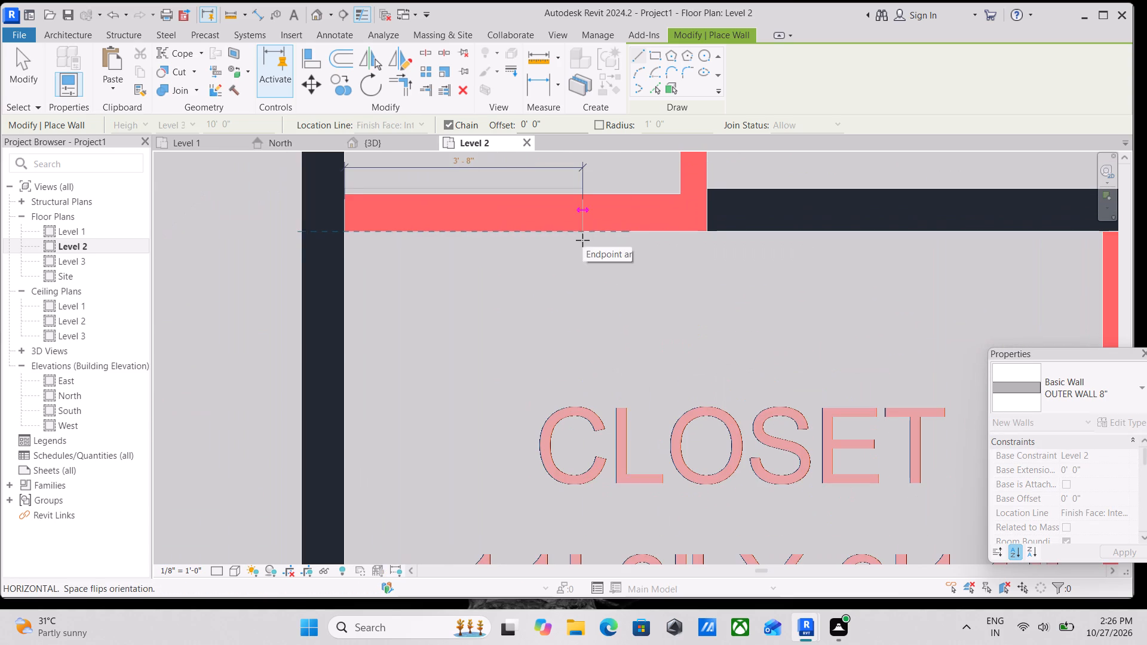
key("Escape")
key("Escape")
Draw a short OUTER WALL 8" wall about 2' 1 1/2" long on the lift's passage side, from the door opening to the lift's upper corner.
scroll(582, 172, "down", 3)
middle_click_drag(582, 172, 602, 340)
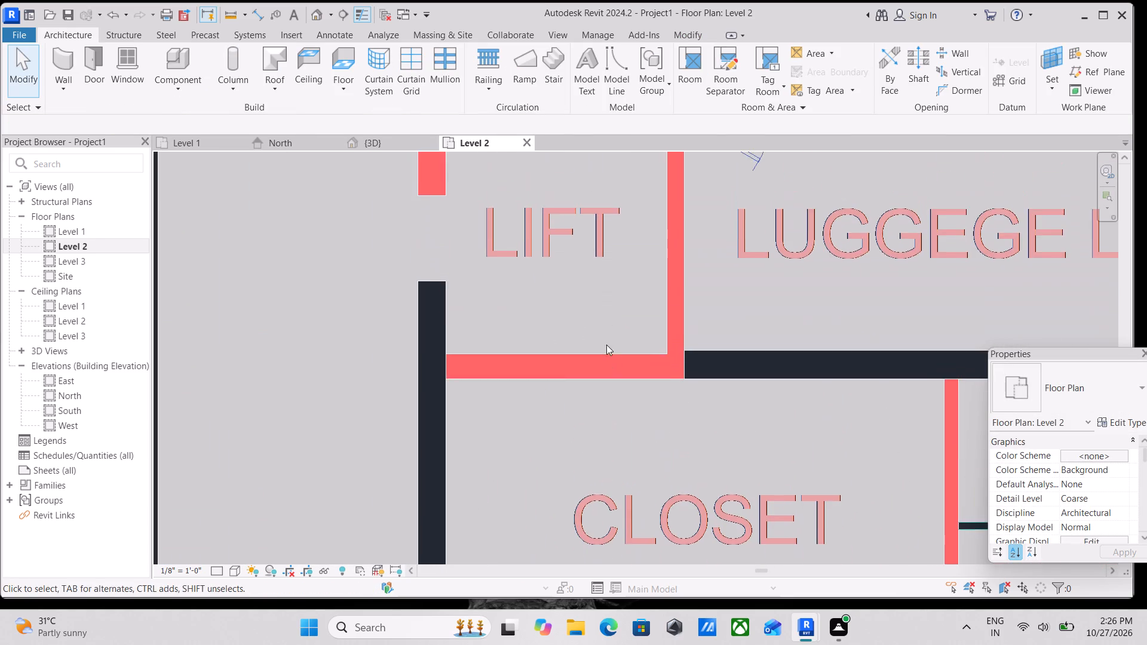
scroll(606, 345, "up", 1)
scroll(594, 321, "down", 4)
middle_click_drag(592, 328, 588, 460)
scroll(514, 333, "down", 1)
middle_click_drag(514, 345, 523, 387)
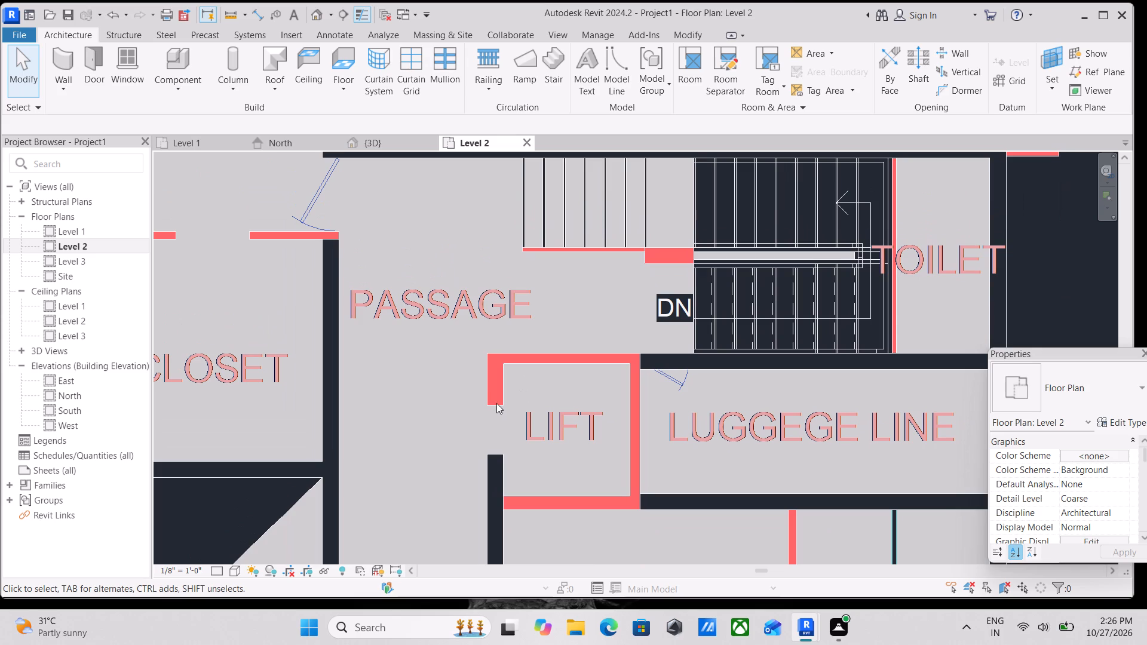
type("WA")
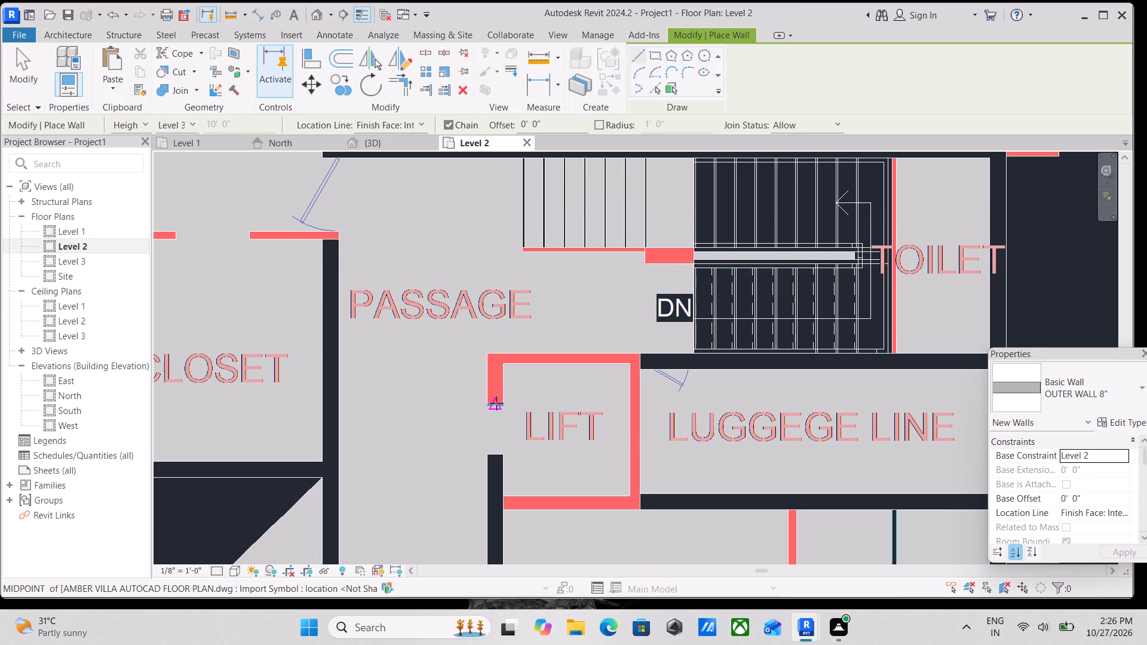
scroll(446, 447, "up", 2)
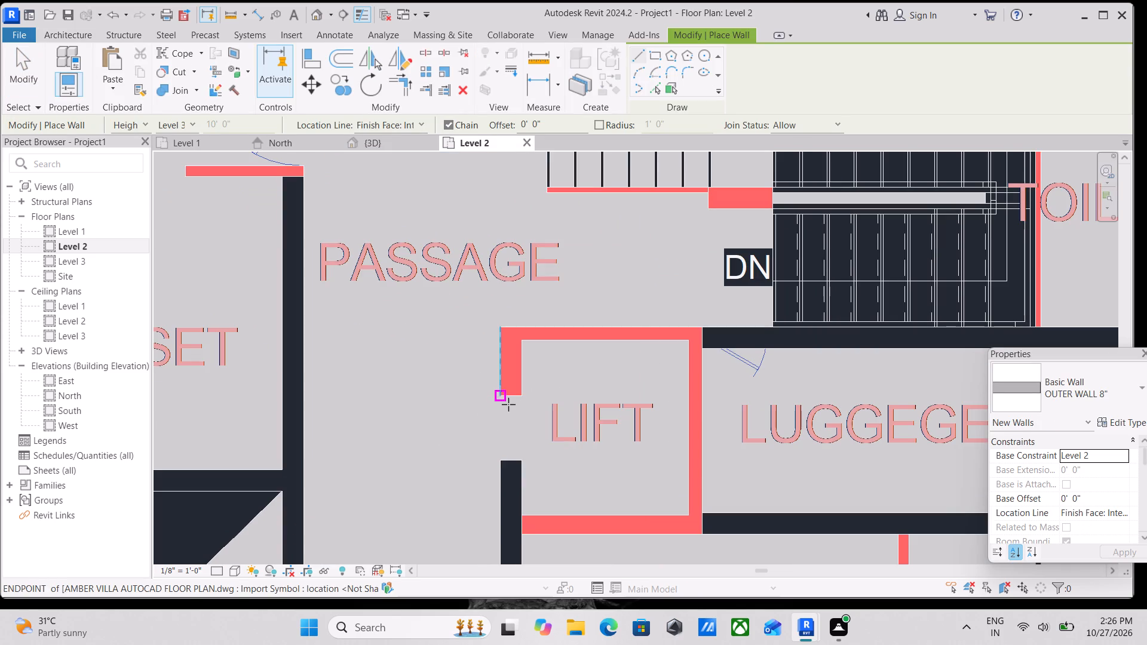
left_click(505, 400)
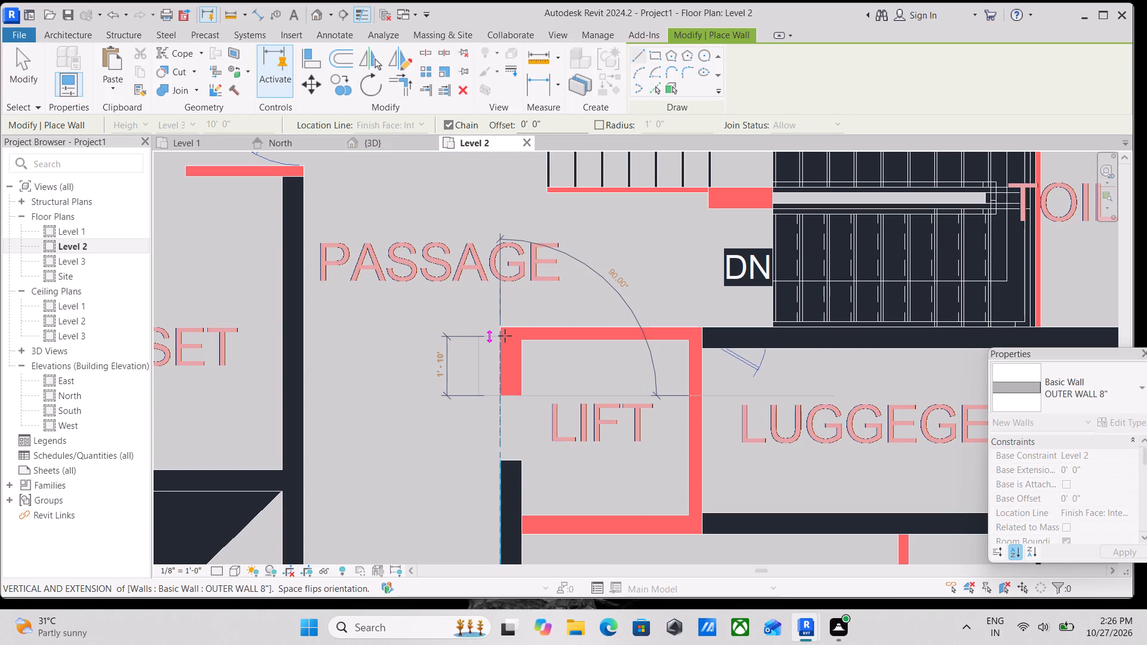
scroll(505, 336, "up", 2)
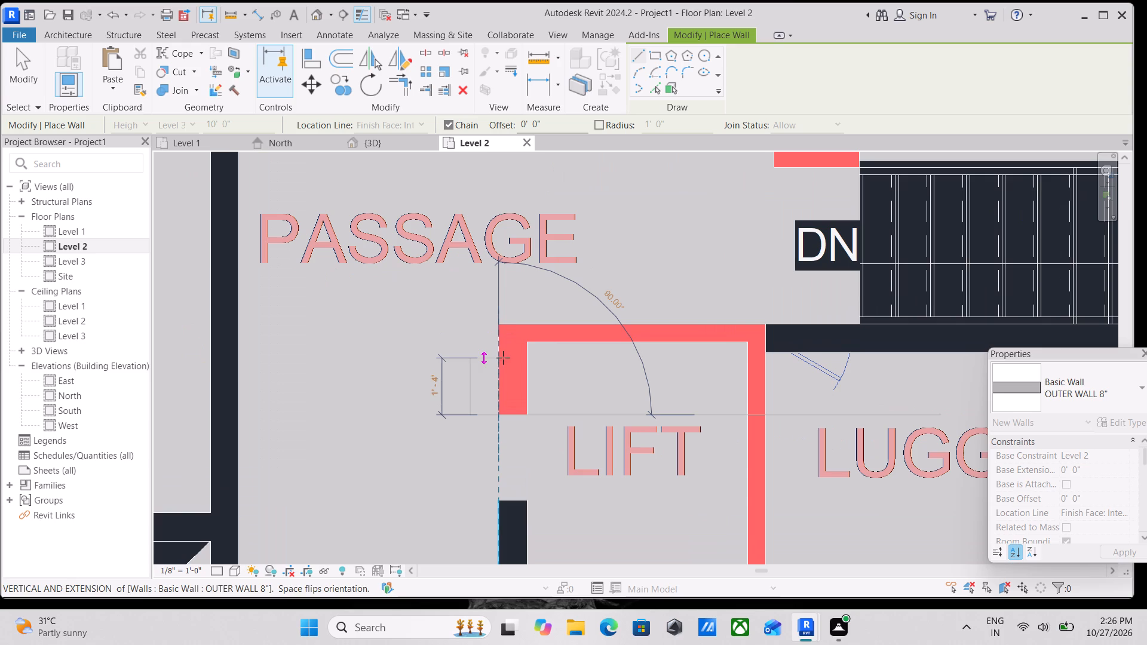
left_click(496, 325)
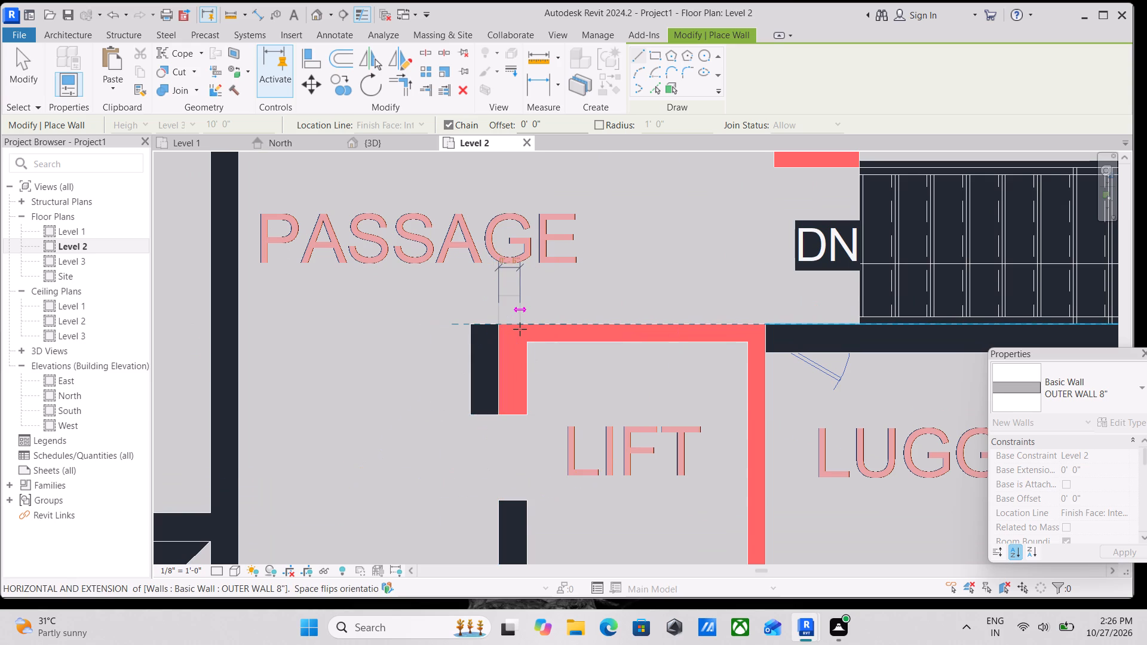
key("Escape")
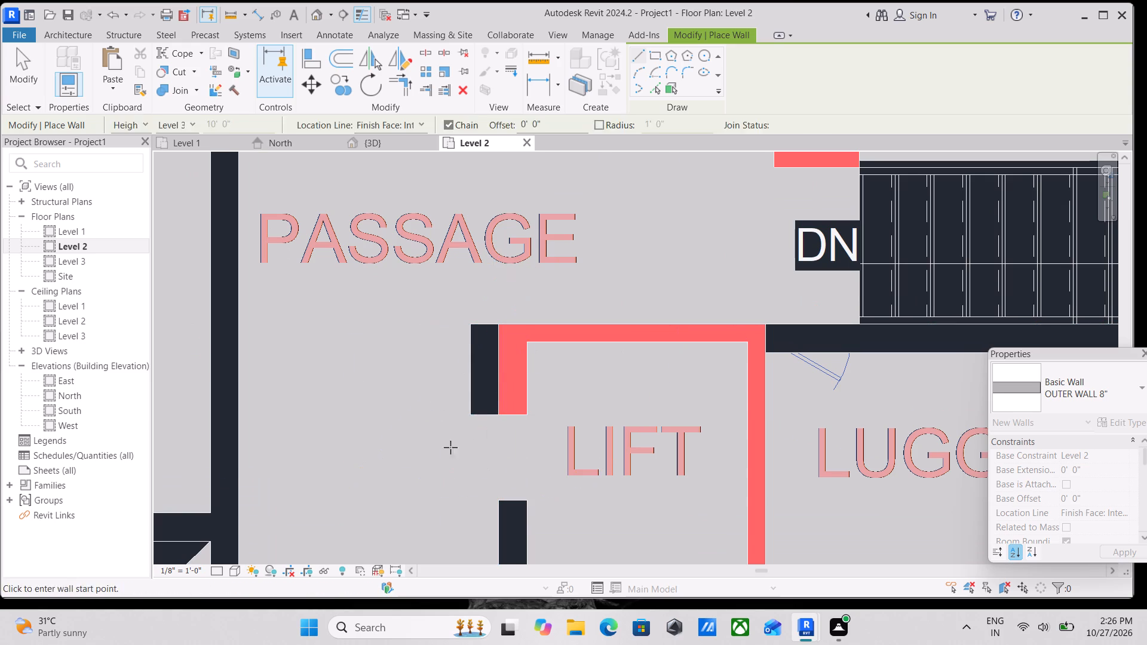
key("Escape")
key("Escape")
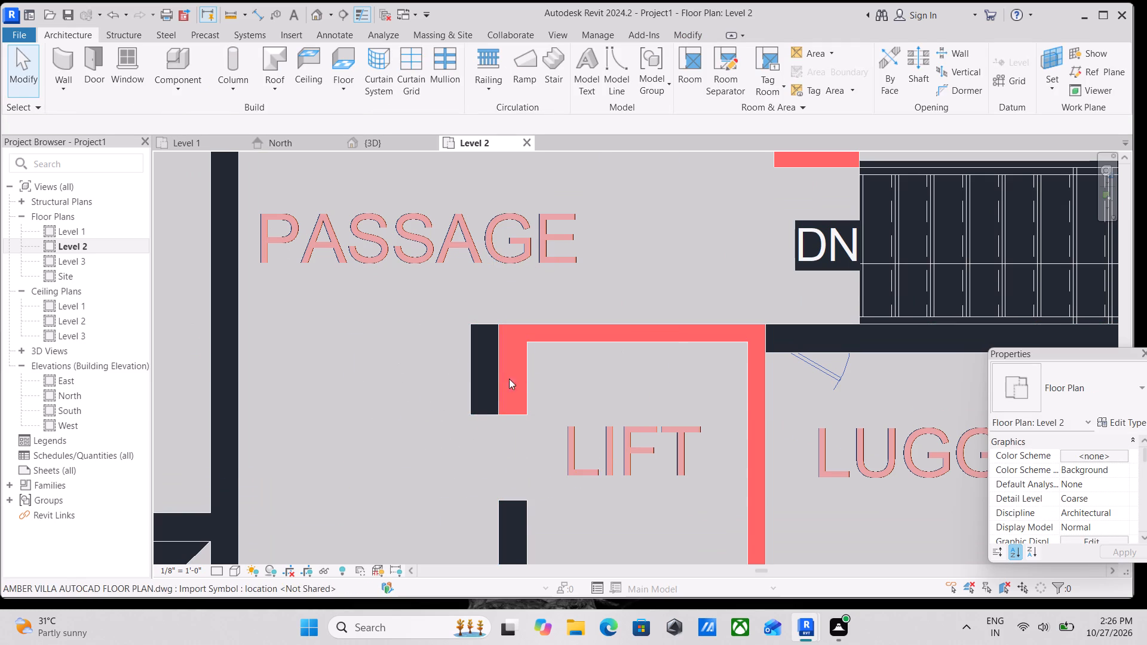
Flip the short lift wall to the other side of its location line, onto the plan's wall.
left_click(471, 394)
key("space")
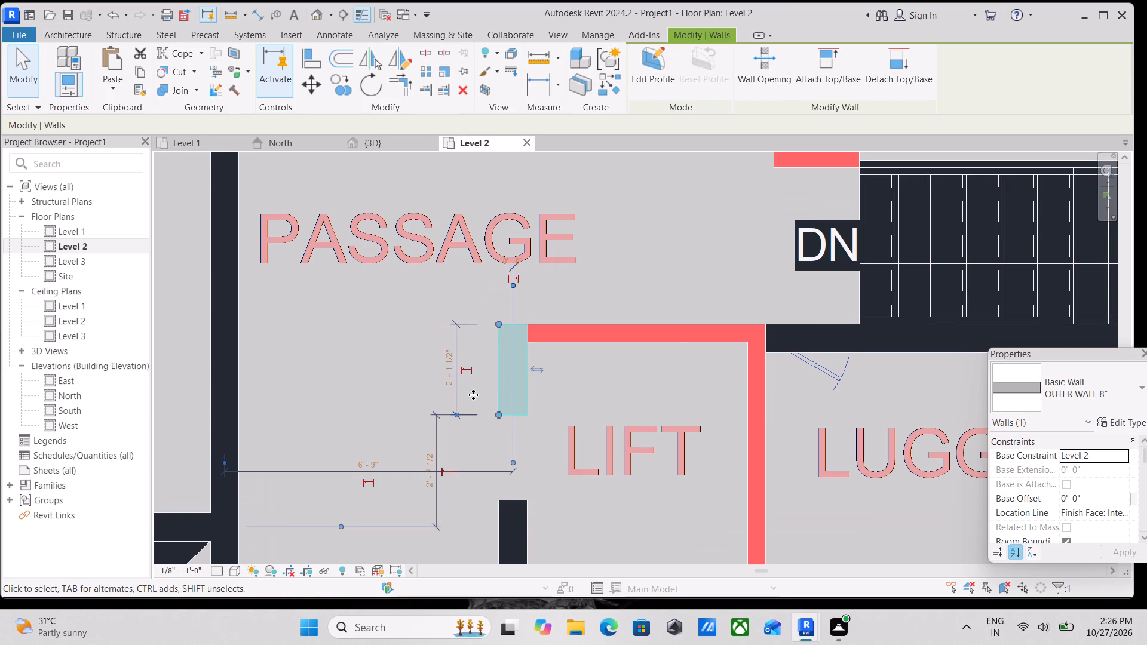
key("Escape")
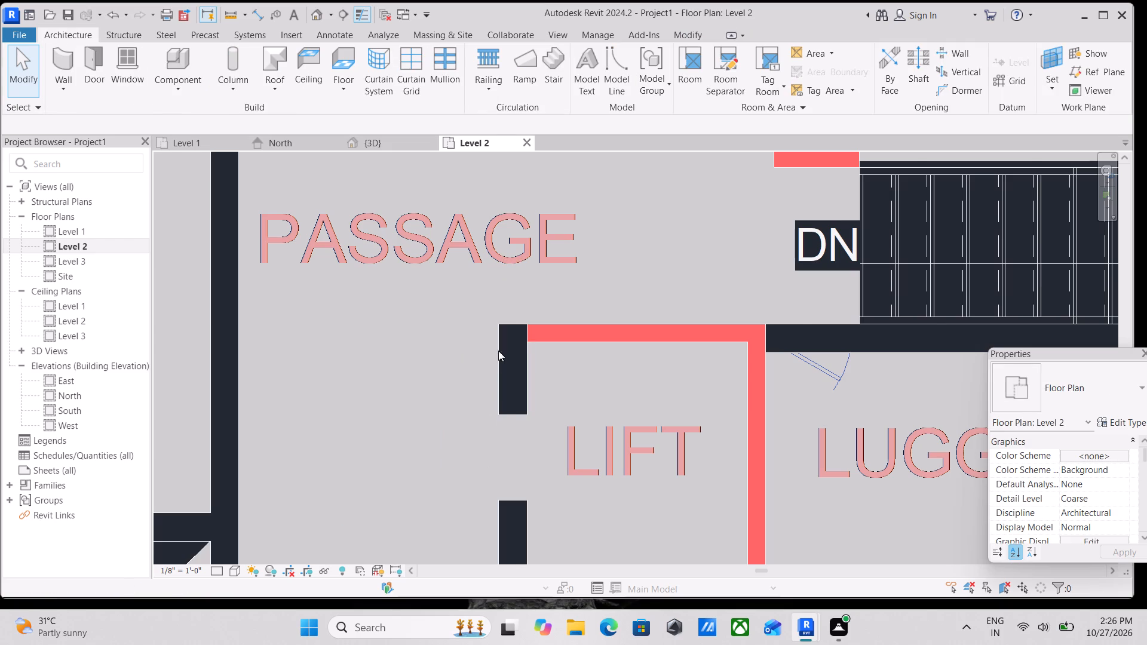
Draw an OUTER WALL 8" wall about 5' 6" long along the lift's upper side, flipped inward, from the short passage-side wall to the luggage line.
scroll(501, 351, "up", 1)
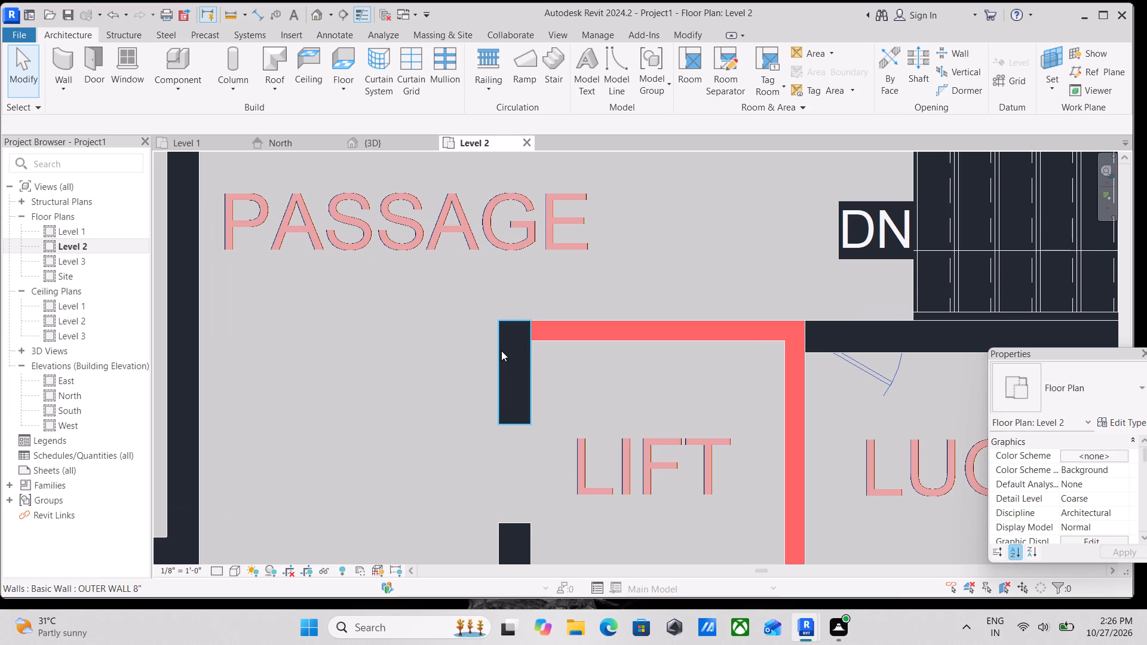
scroll(516, 336, "up", 2)
type("WA")
left_click(537, 320)
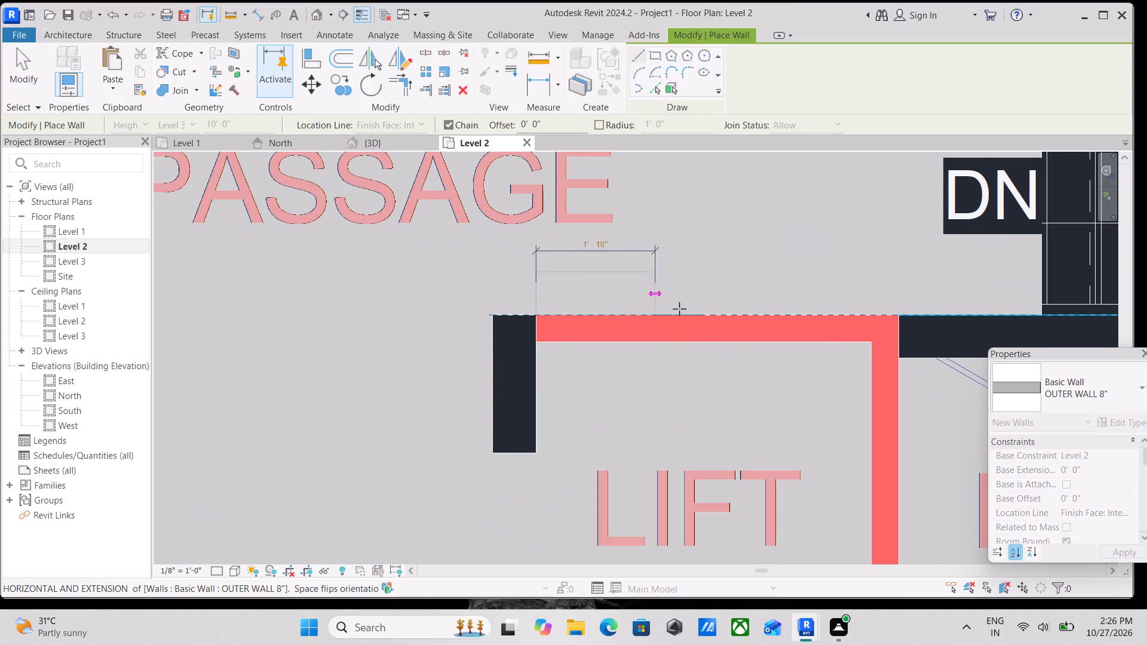
key("space")
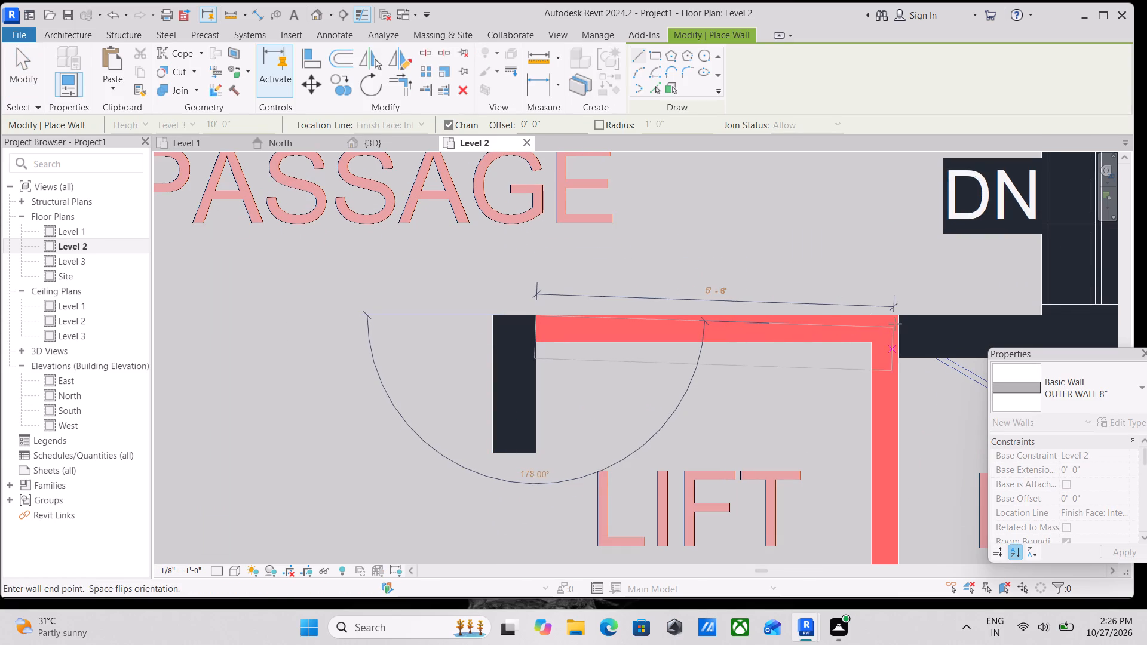
left_click(898, 319)
scroll(889, 380, "down", 1)
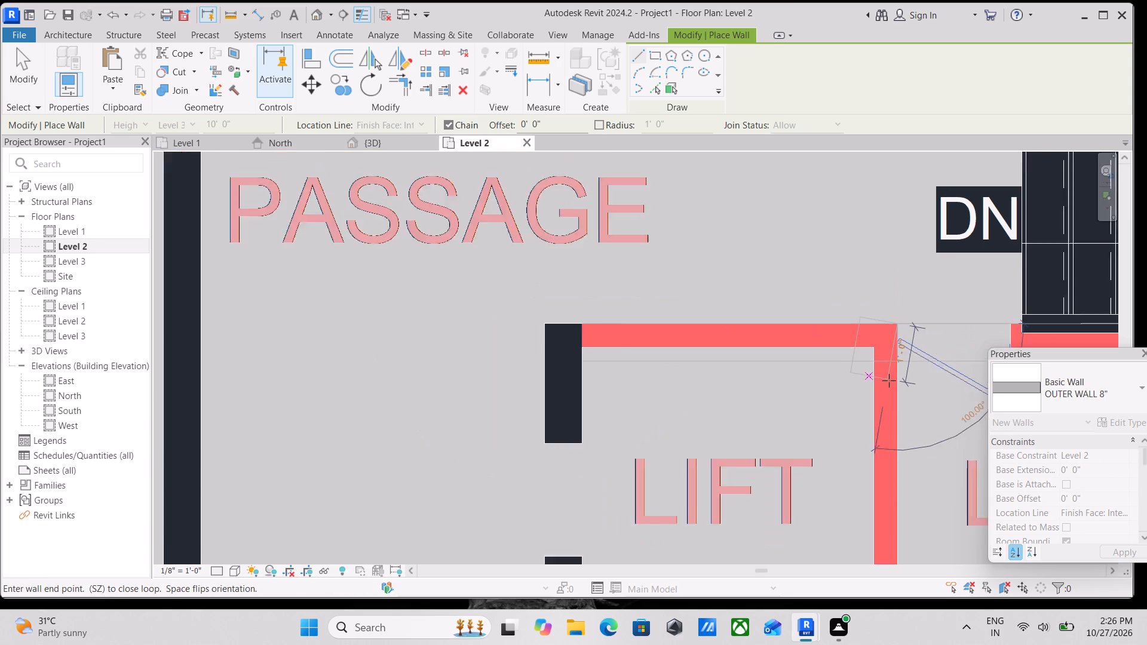
scroll(889, 380, "down", 2)
middle_click_drag(889, 380, 883, 277)
scroll(887, 370, "down", 1)
middle_click_drag(887, 370, 881, 308)
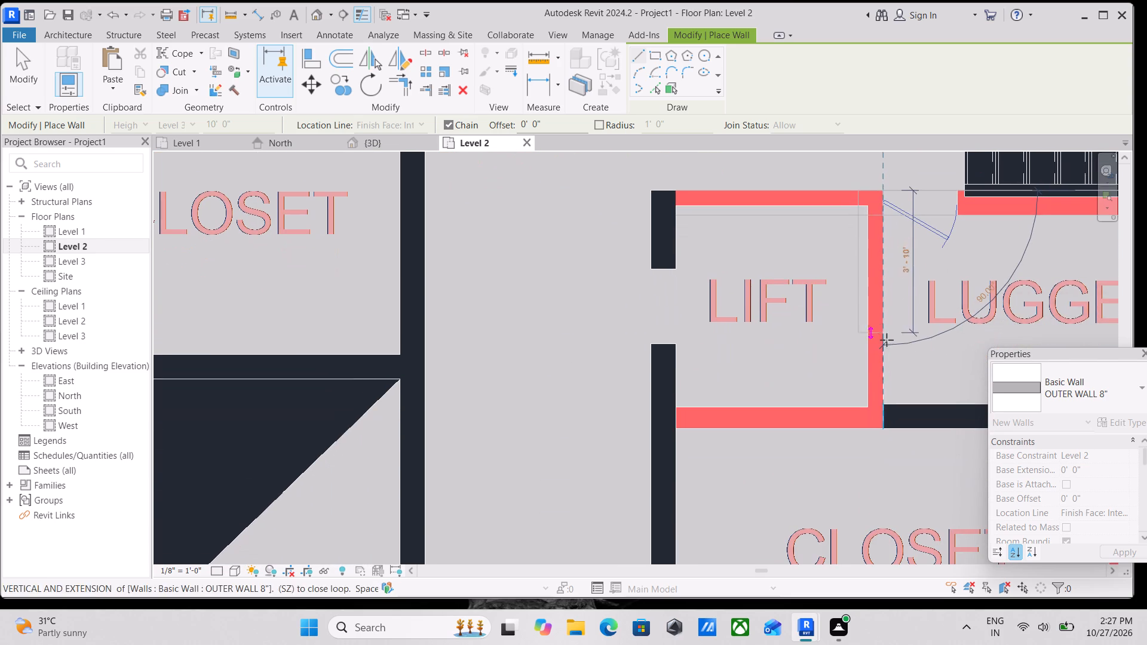
key("Escape")
Draw OUTER WALL 8" walls along the lift's lower side and up the lift and luggage-line divide, the latter about 5' 9" long.
scroll(827, 239, "down", 8)
middle_click(824, 241)
scroll(775, 399, "up", 3)
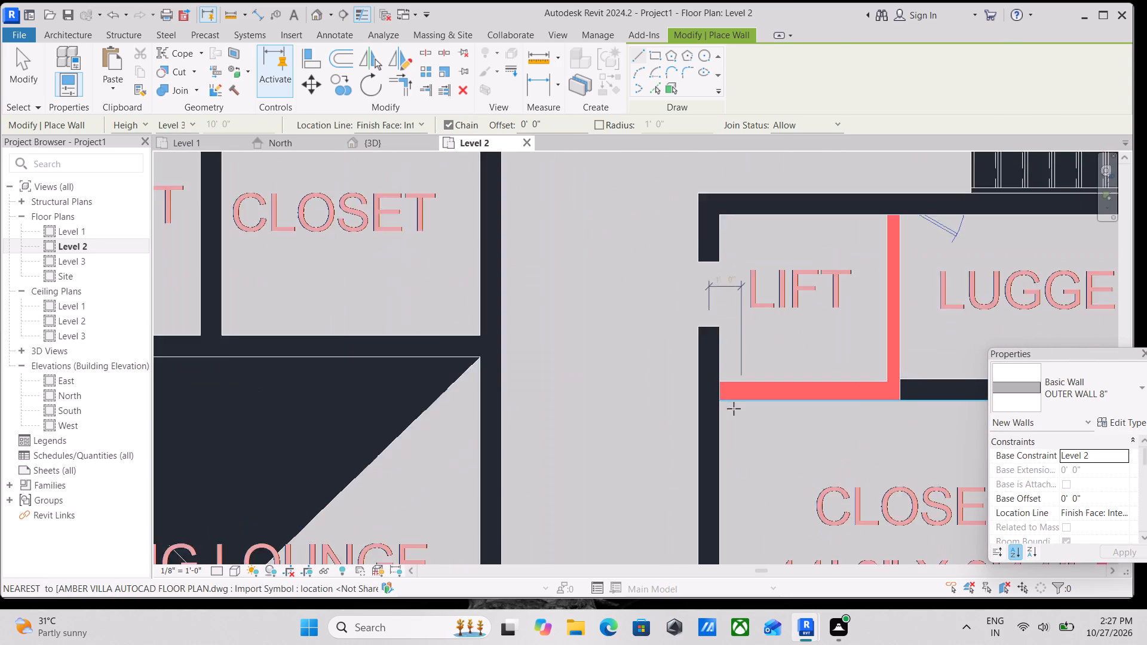
scroll(734, 408, "up", 1)
left_click(720, 397)
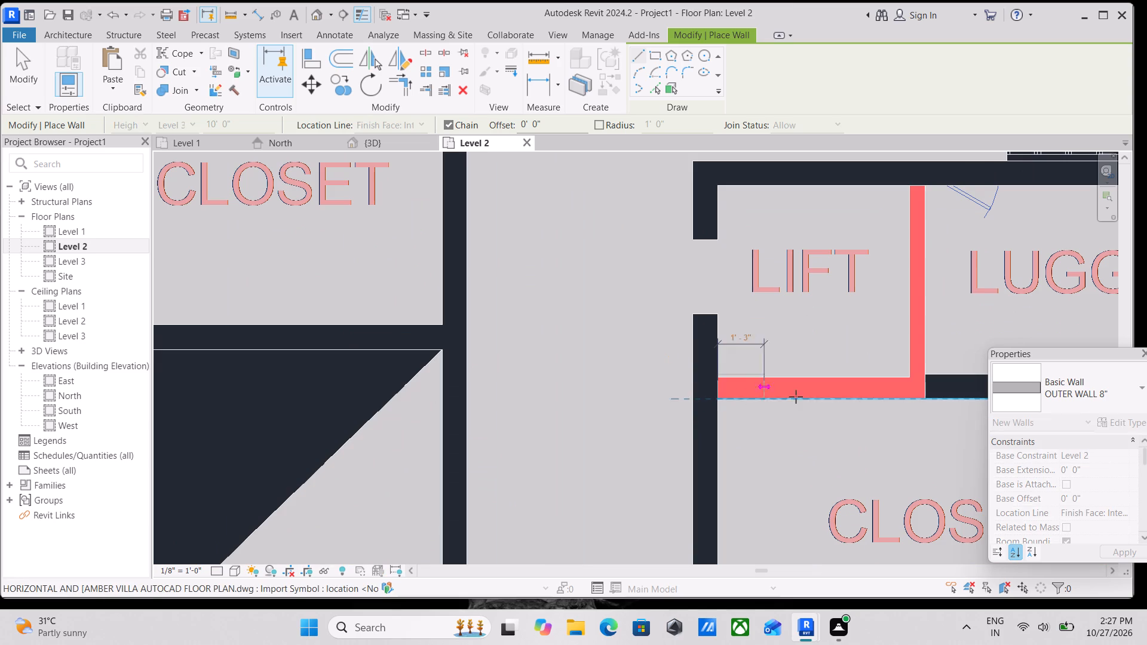
left_click(926, 401)
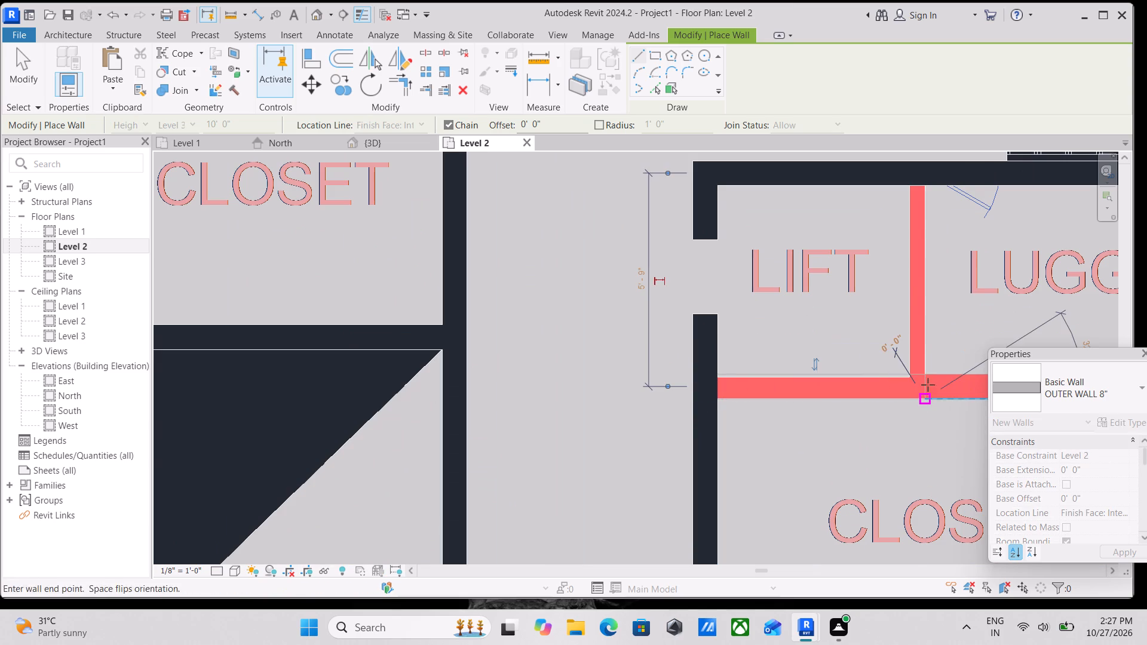
left_click(927, 186)
key("Escape")
Draw an INNER WALL 4" wall about 3' 10" long along the closet's lower side, from the passage wall to the door opening.
scroll(903, 284, "down", 5)
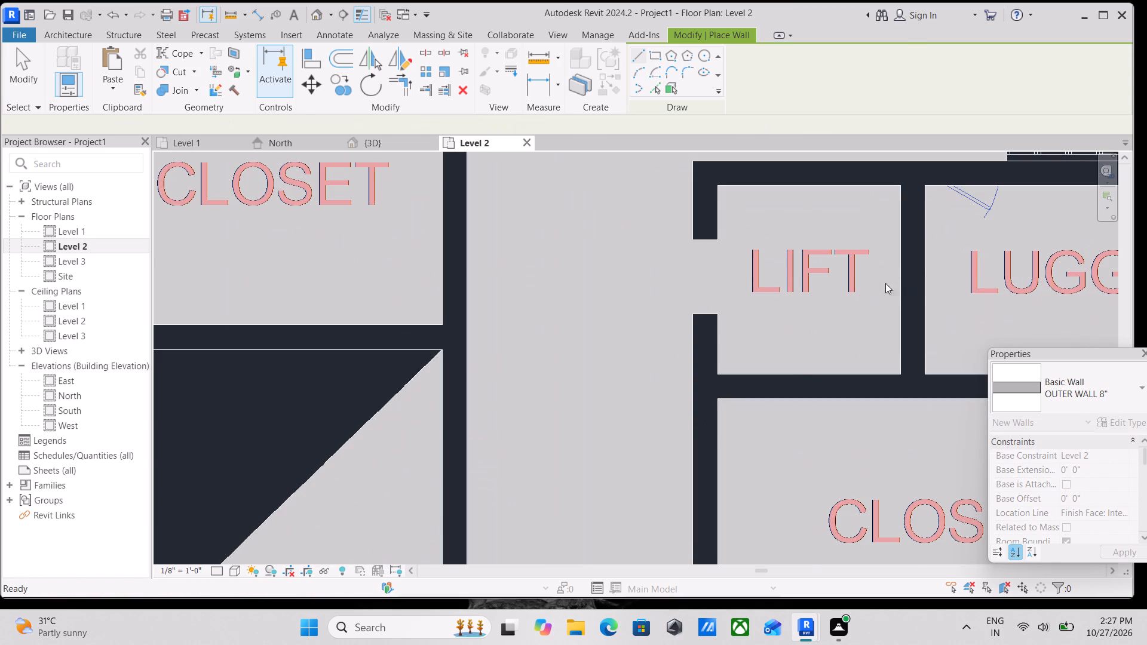
scroll(876, 281, "down", 3)
middle_click_drag(875, 281, 787, 288)
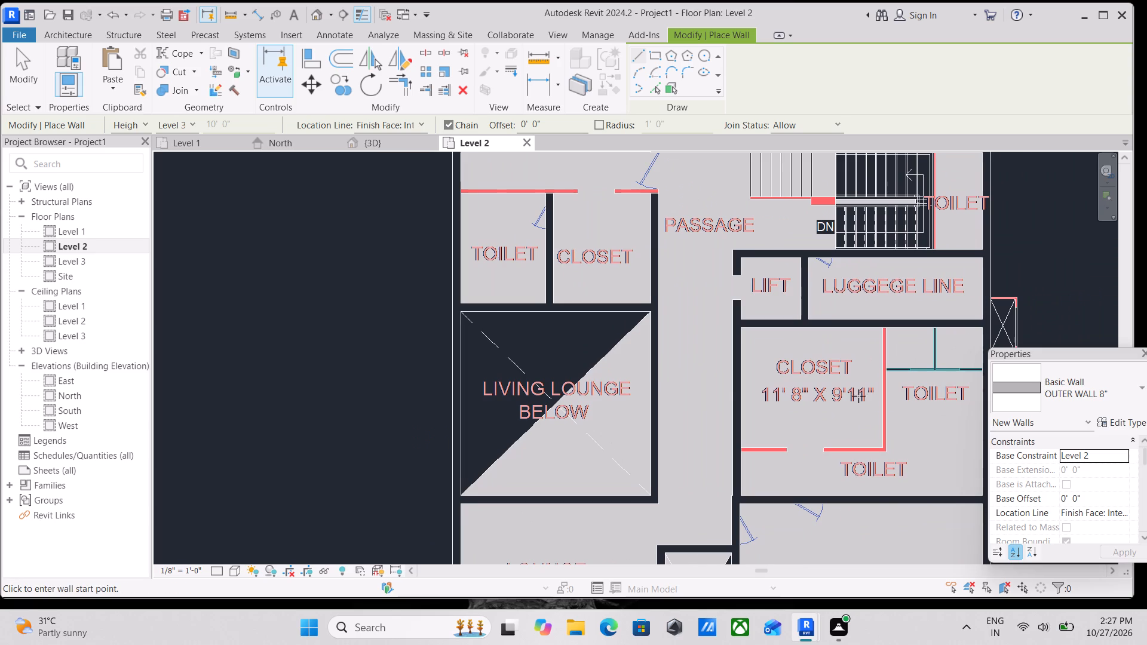
scroll(860, 397, "up", 2)
middle_click_drag(839, 374, 720, 245)
scroll(718, 239, "up", 1)
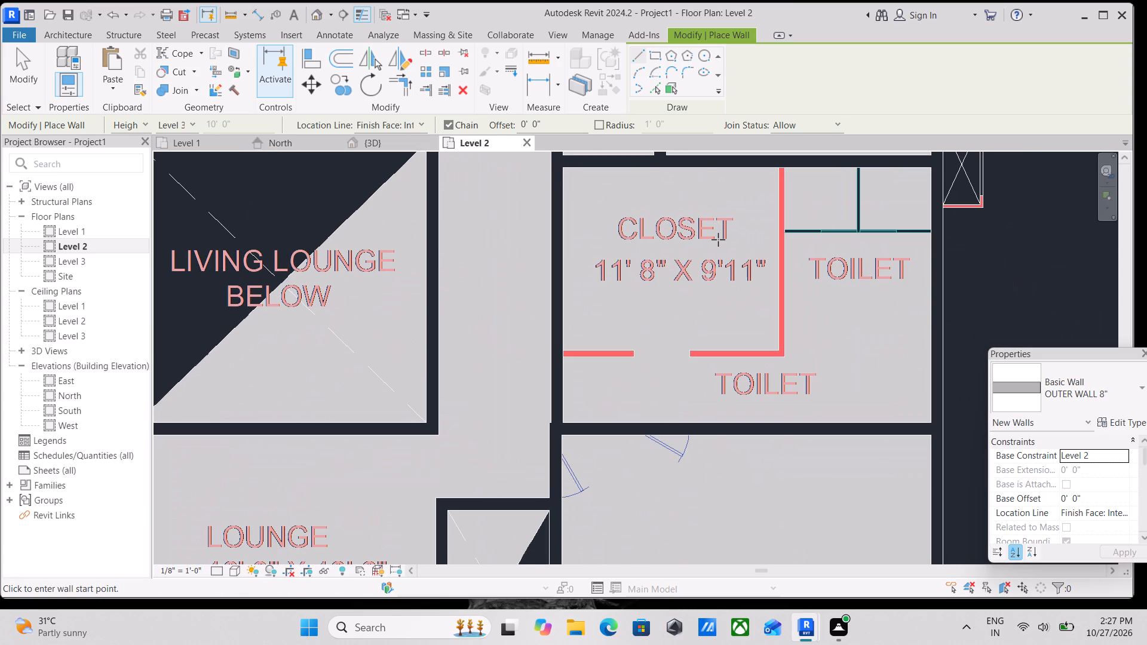
scroll(698, 246, "down", 3)
middle_click_drag(698, 246, 711, 222)
scroll(625, 317, "up", 2)
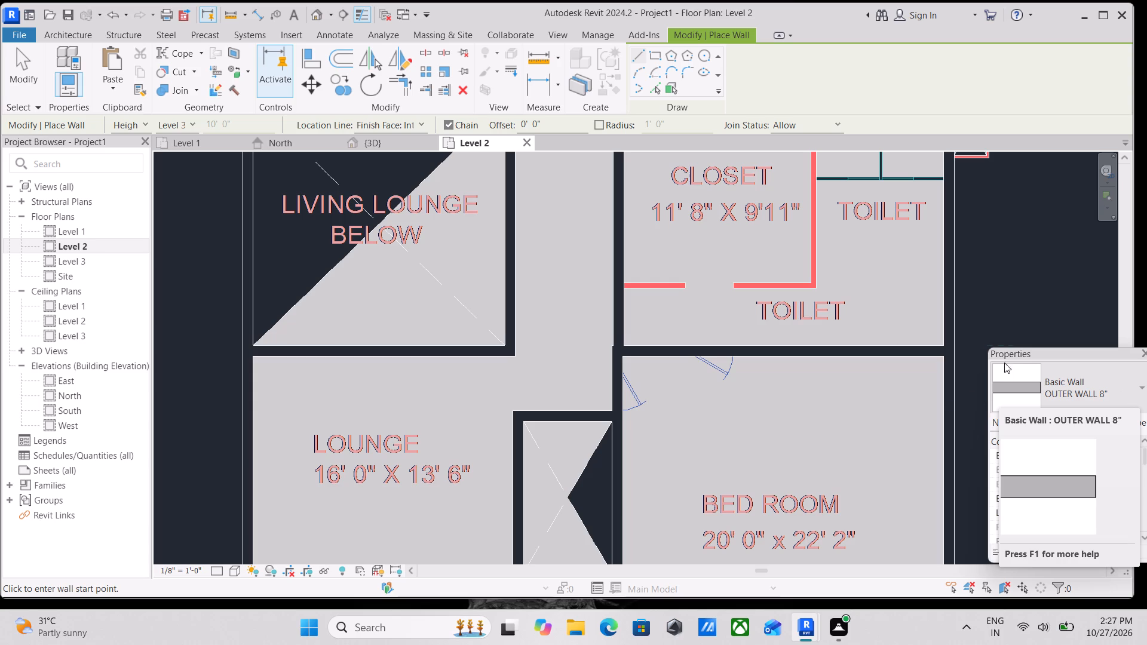
left_click(1139, 403)
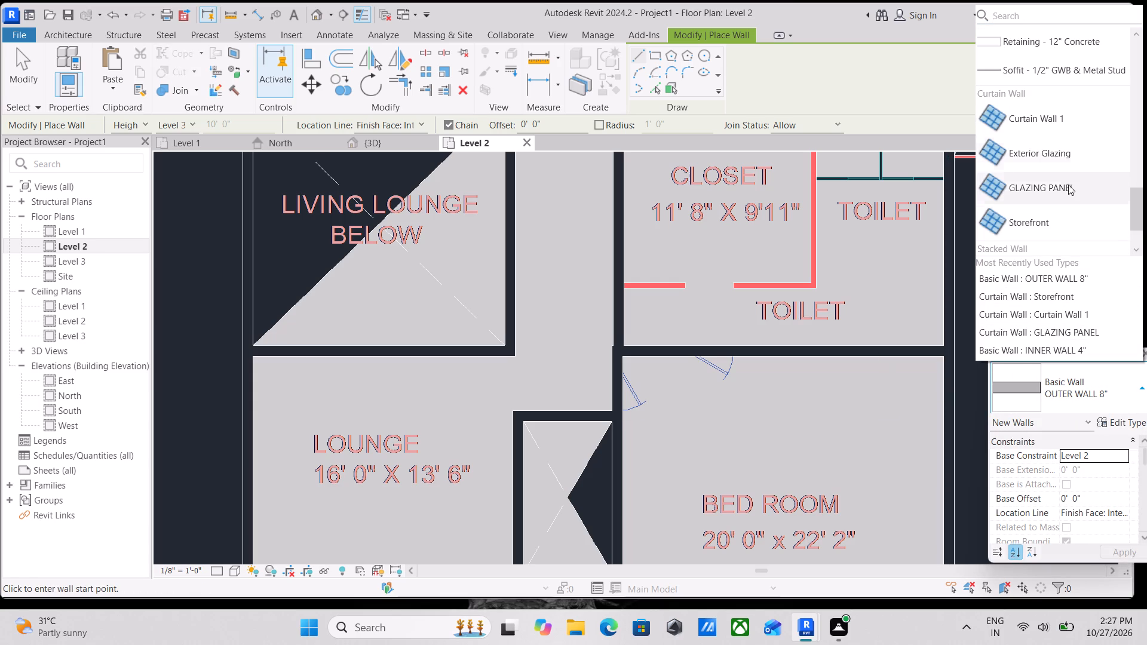
scroll(1074, 159, "up", 4)
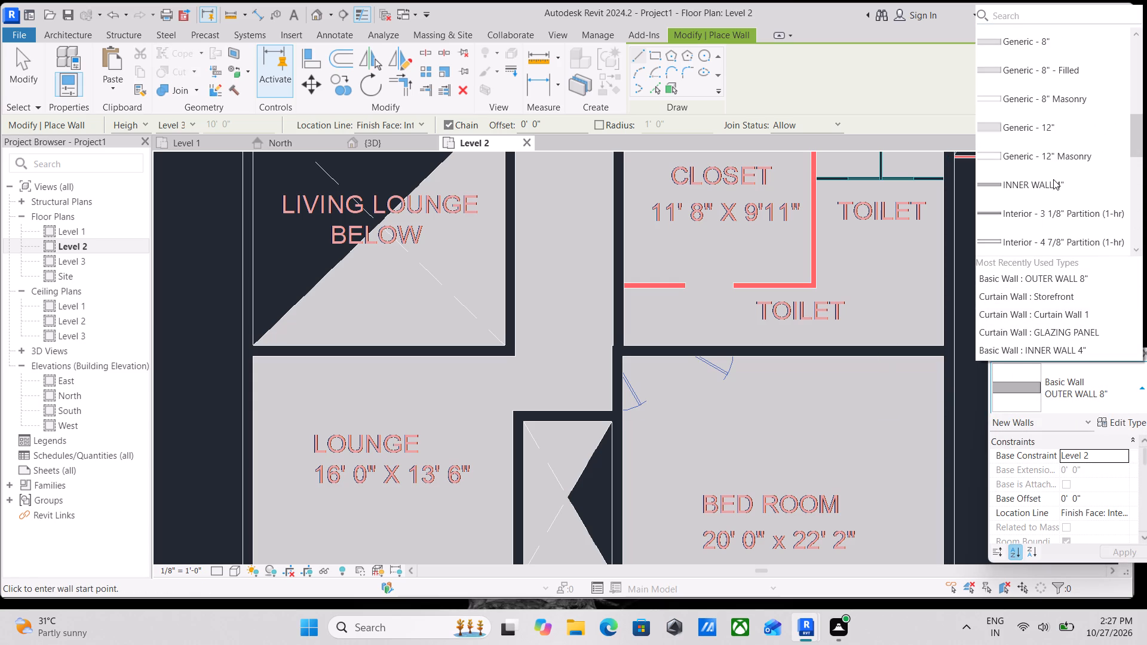
scroll(1052, 171, "up", 3)
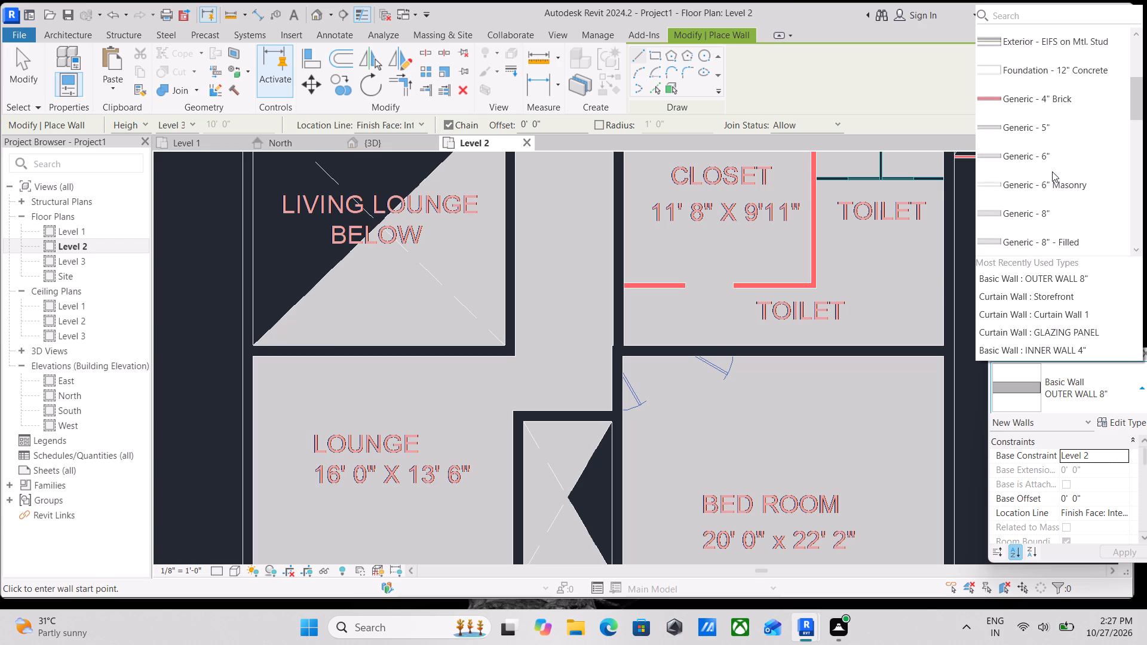
scroll(1052, 171, "up", 1)
scroll(1054, 192, "down", 3)
scroll(1084, 346, "down", 3)
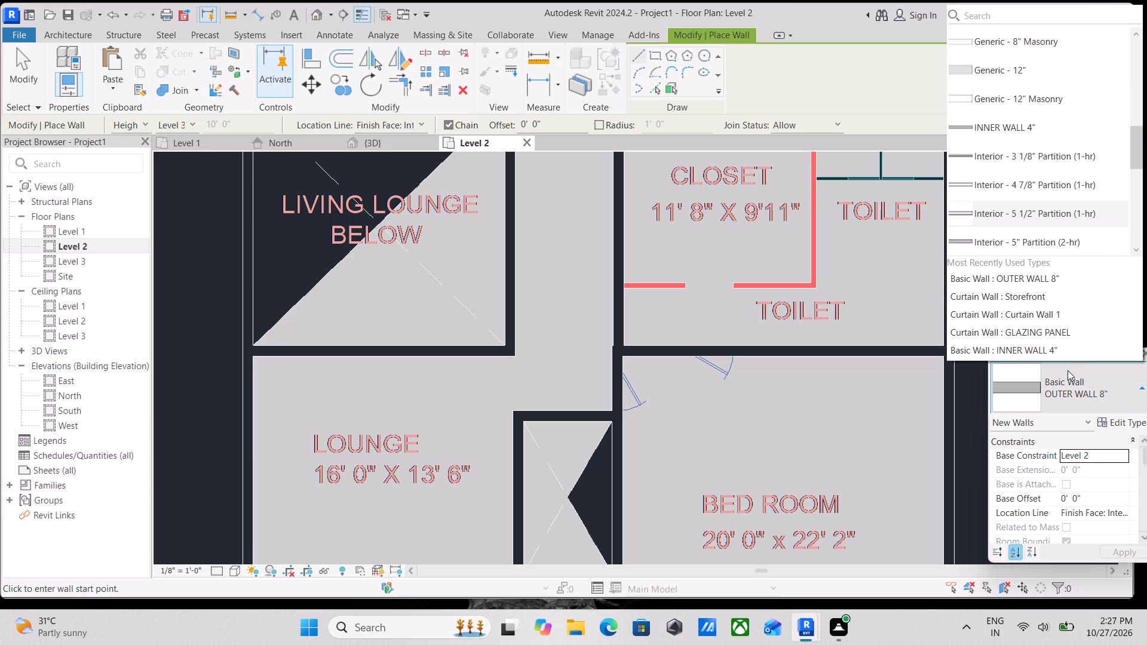
left_click(1044, 347)
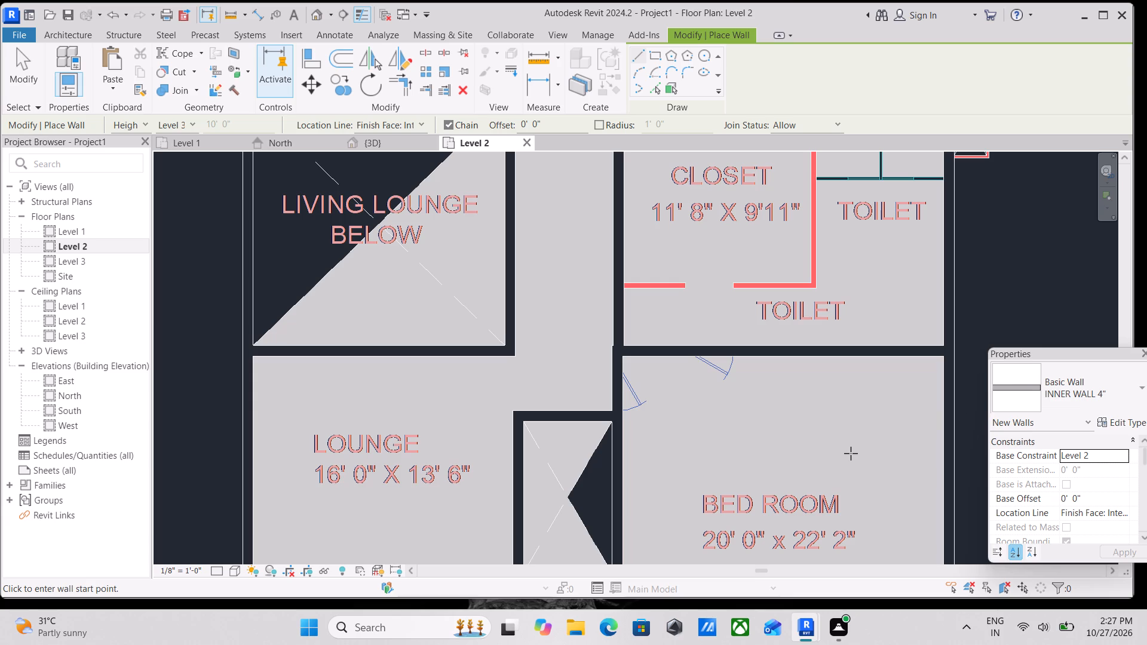
scroll(598, 287, "up", 7)
left_click(641, 281)
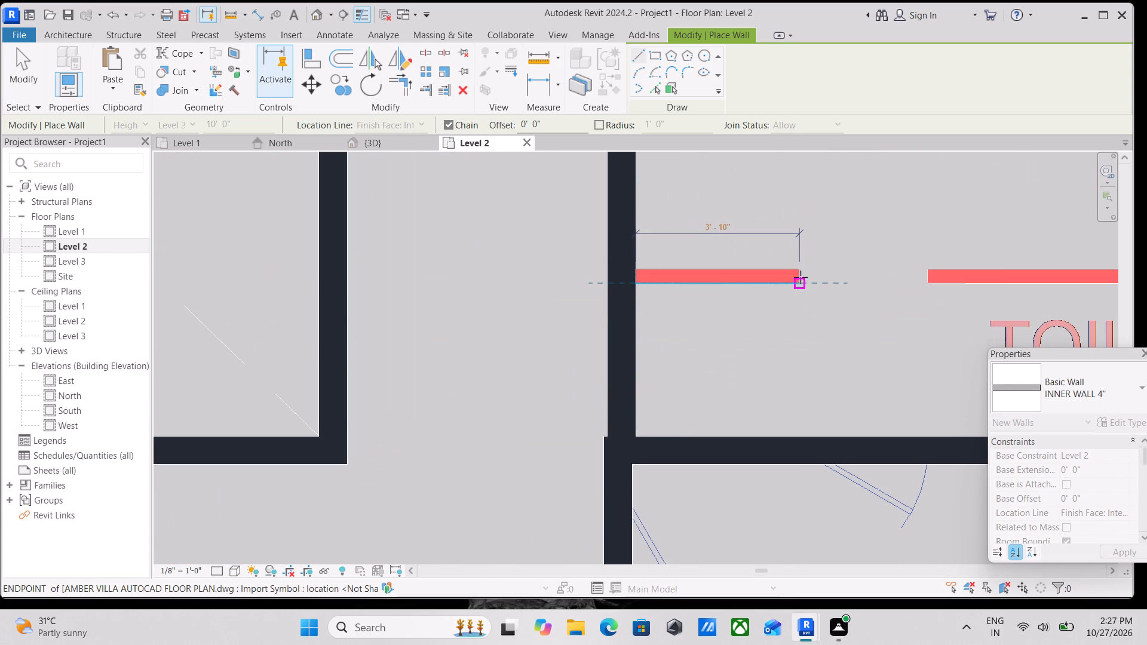
left_click(801, 281)
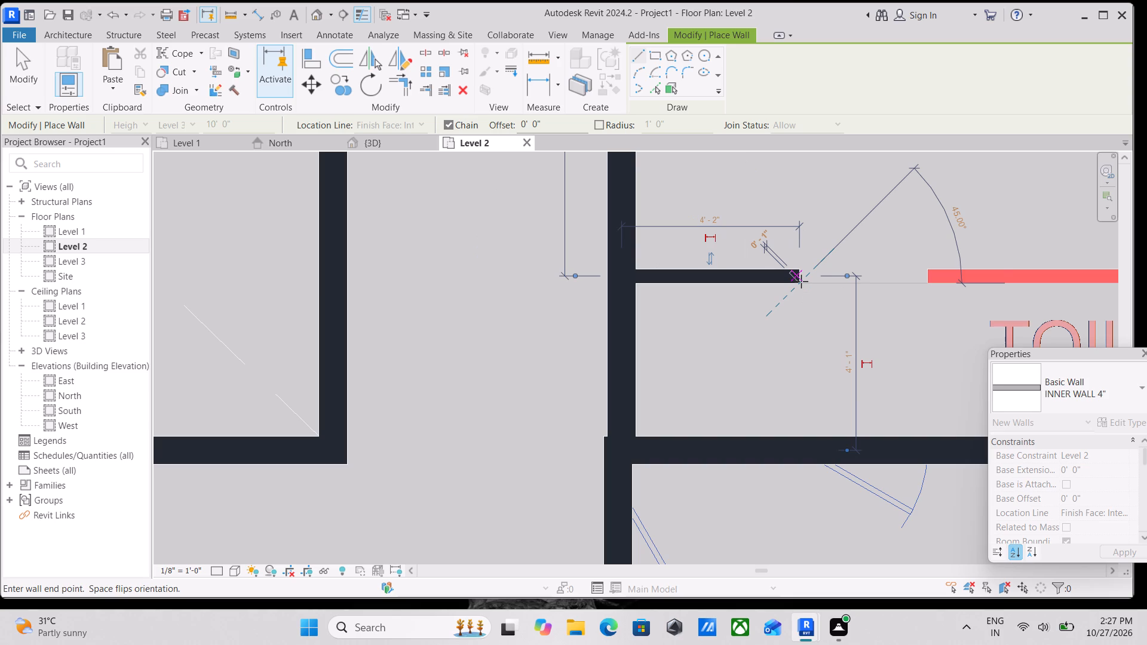
key("Escape")
Draw INNER WALL 4" walls from the closet door opening about 5' 2" to the corner, and up to the luggage line's lower wall.
scroll(1003, 281, "down", 2)
middle_click_drag(1002, 279, 792, 283)
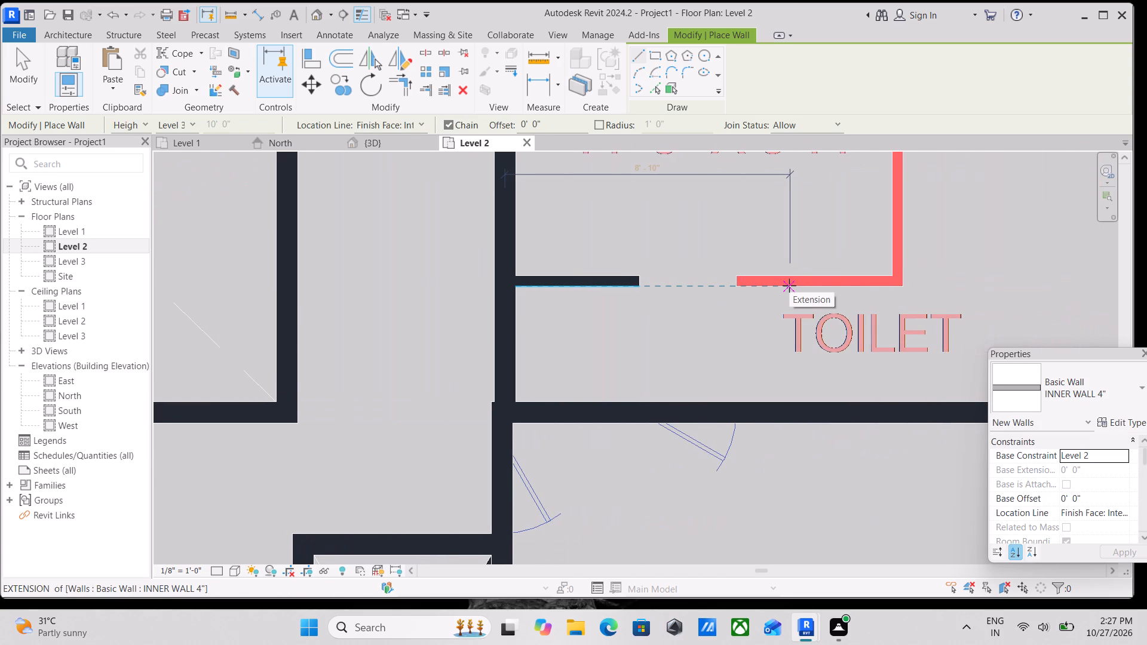
left_click(740, 288)
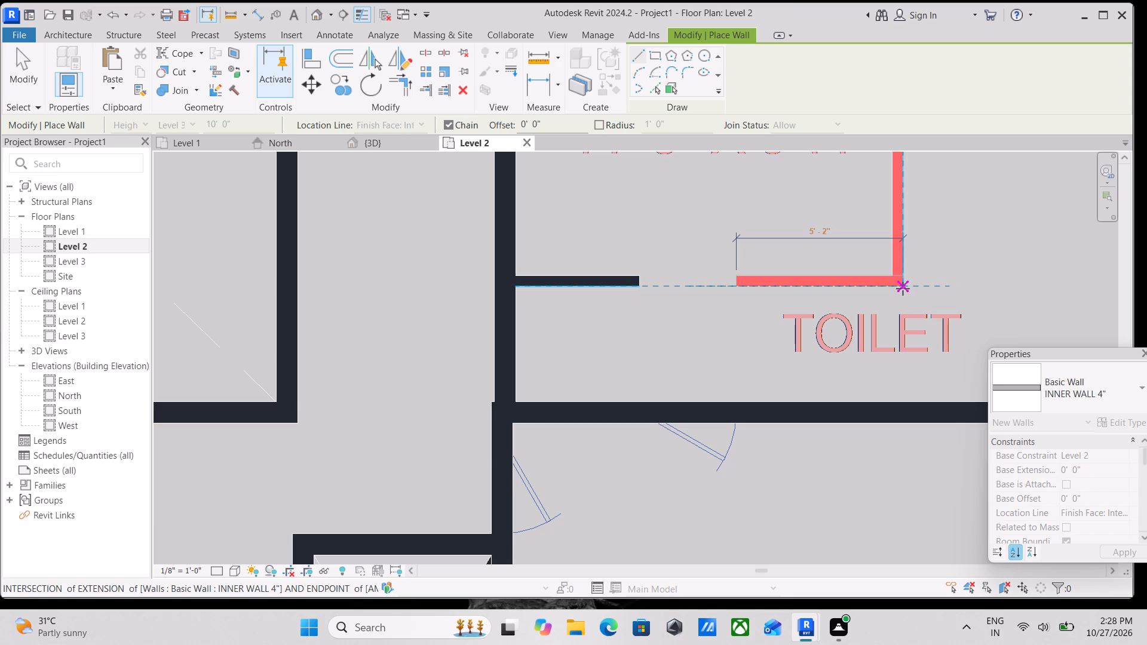
scroll(903, 288, "up", 1)
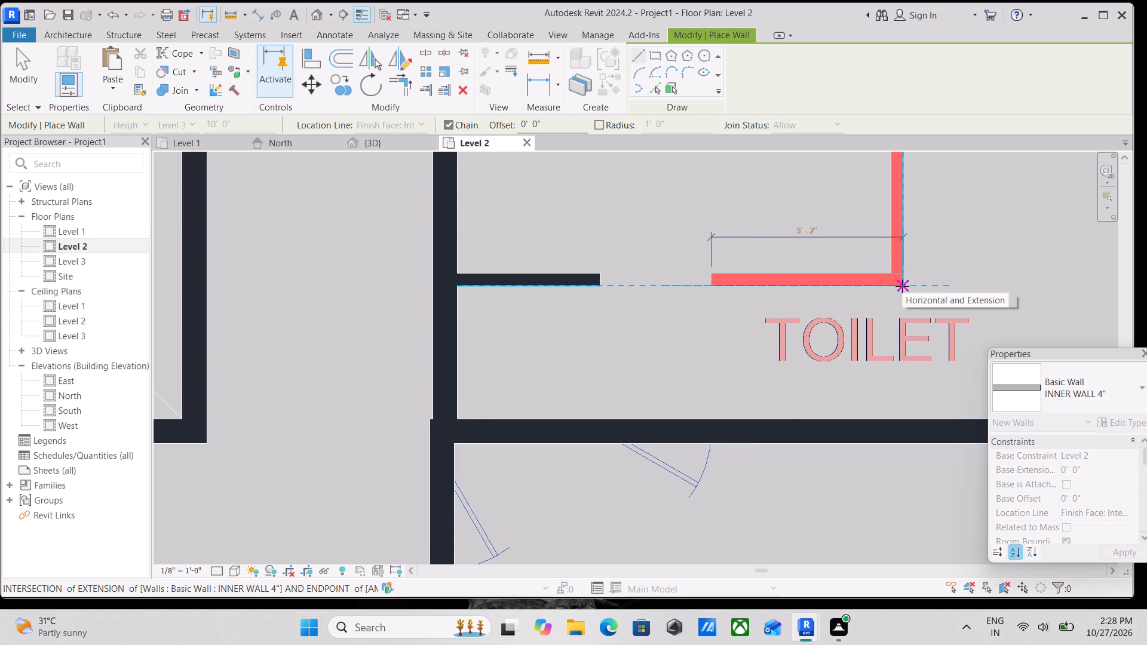
left_click(902, 286)
scroll(919, 205, "down", 1)
middle_click_drag(918, 213, 881, 356)
scroll(872, 199, "down", 1)
middle_click_drag(874, 207, 876, 325)
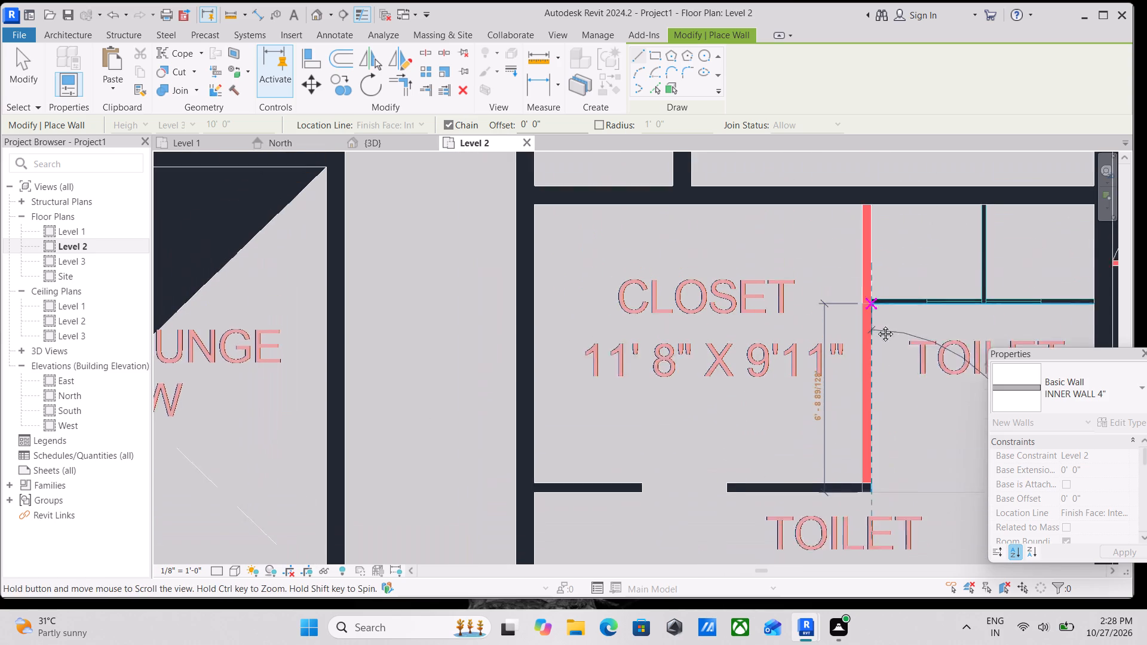
middle_click_drag(876, 325, 876, 330)
left_click(870, 228)
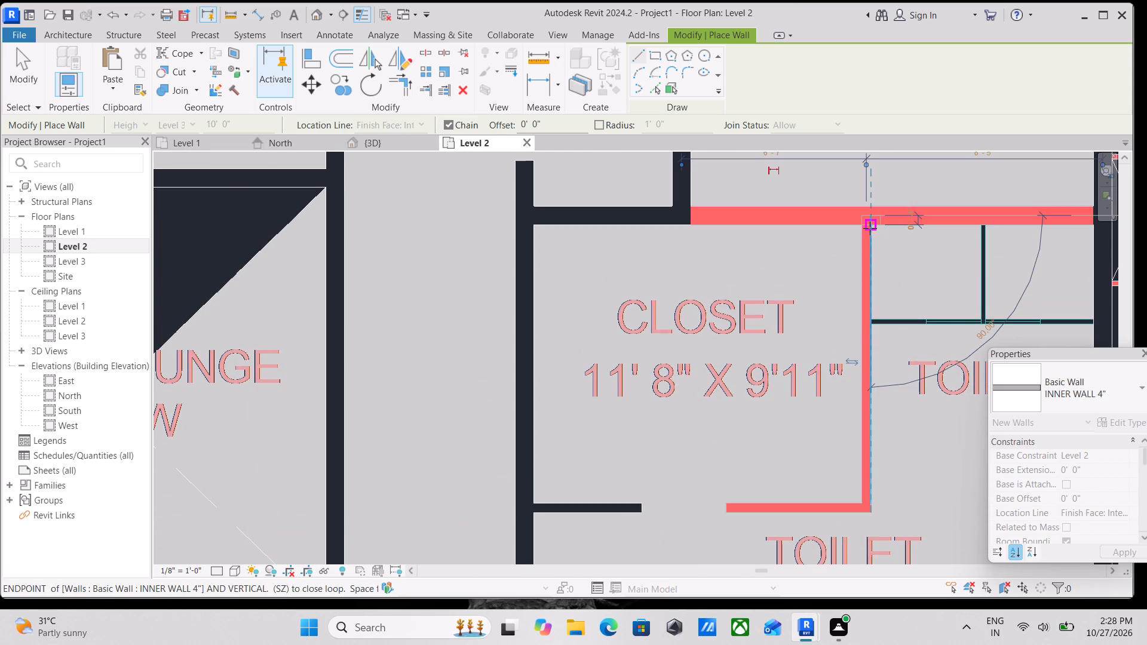
key("Escape")
Examine the thin partition lines in the toilet beside the 11' 8" x 9' 11" closet.
scroll(871, 236, "down", 8)
middle_click_drag(888, 244, 873, 241)
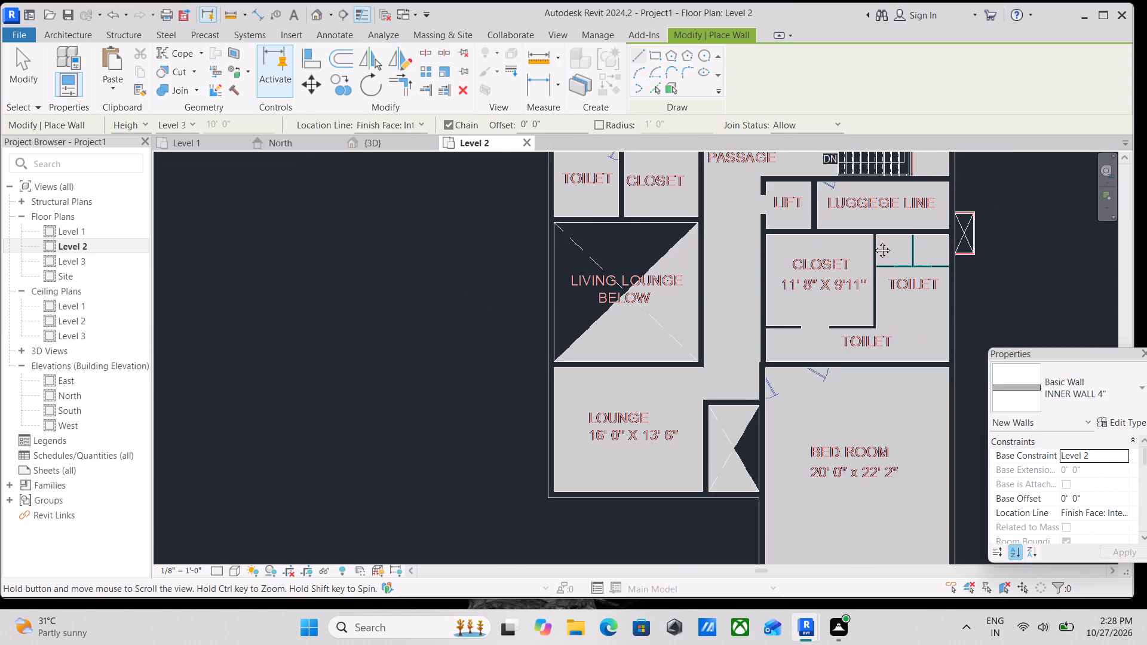
middle_click_drag(873, 241, 799, 229)
scroll(820, 327, "up", 2)
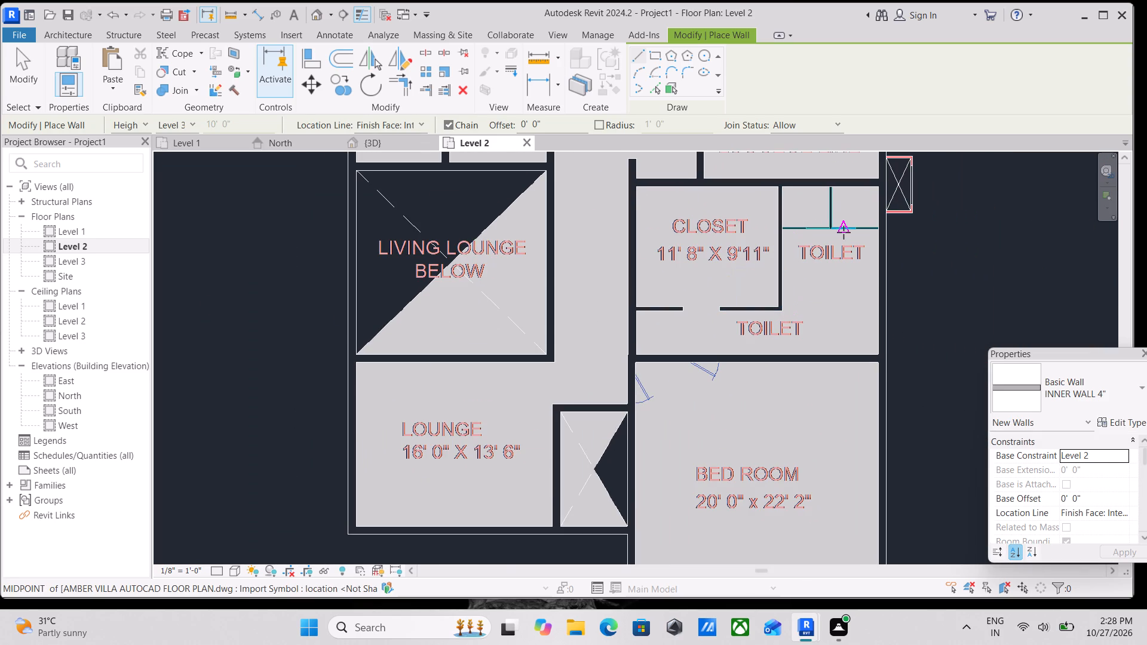
scroll(844, 232, "up", 4)
scroll(760, 210, "down", 2)
middle_click_drag(760, 210, 821, 234)
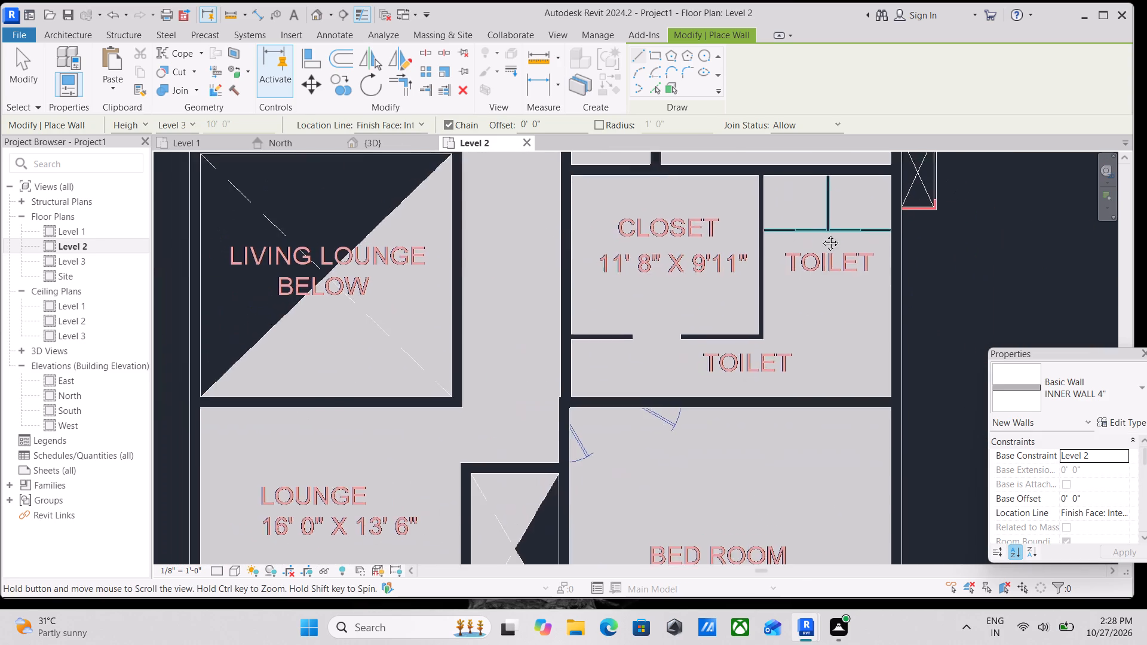
middle_click_drag(821, 234, 841, 248)
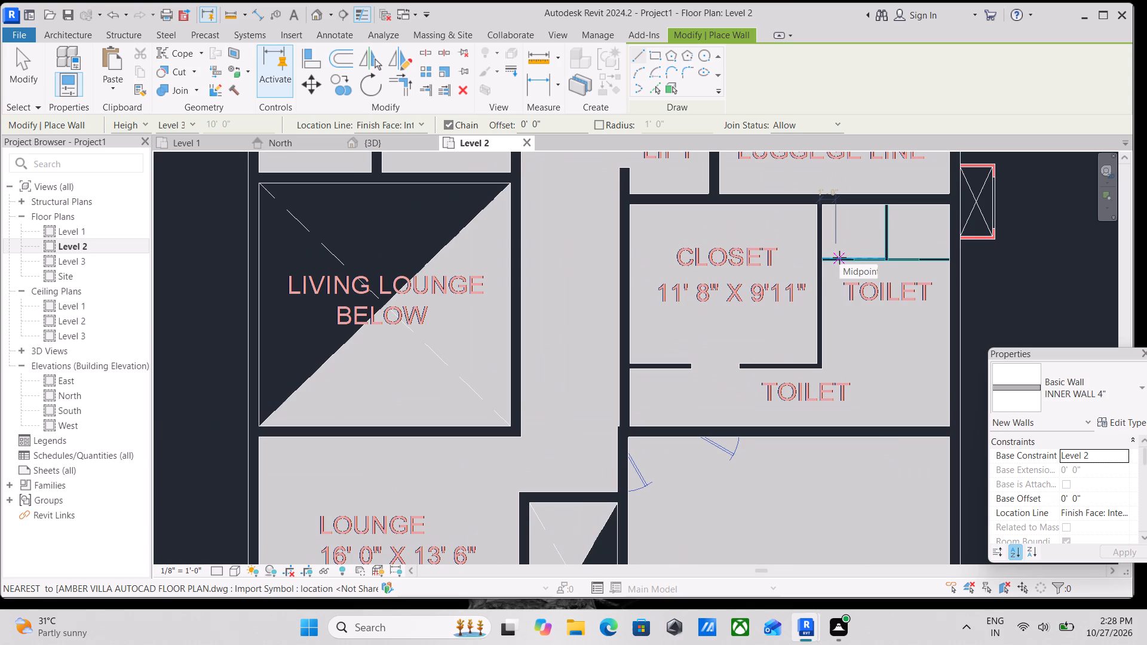
scroll(913, 328, "up", 2)
scroll(839, 208, "down", 2)
middle_click_drag(839, 208, 668, 327)
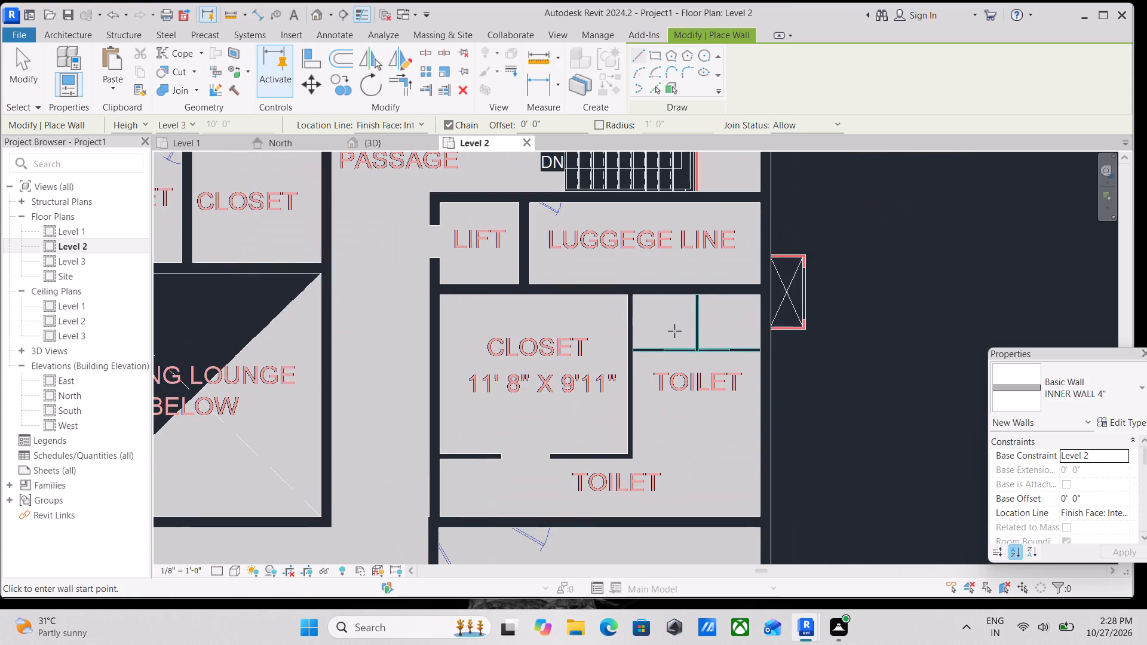
scroll(703, 370, "down", 1)
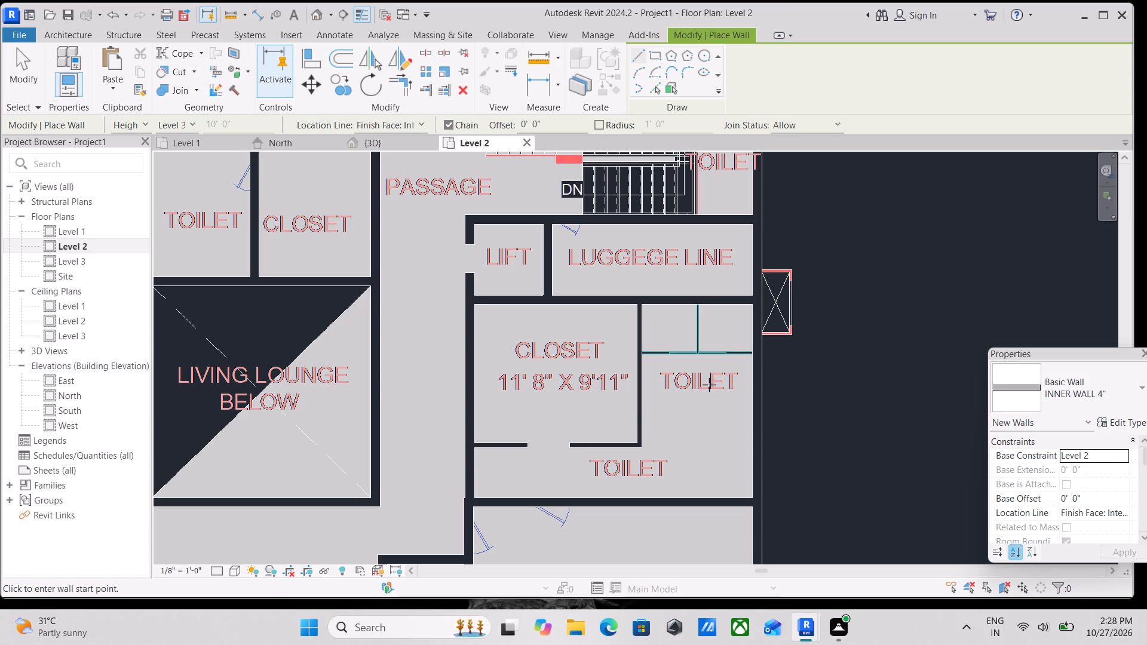
scroll(687, 365, "up", 4)
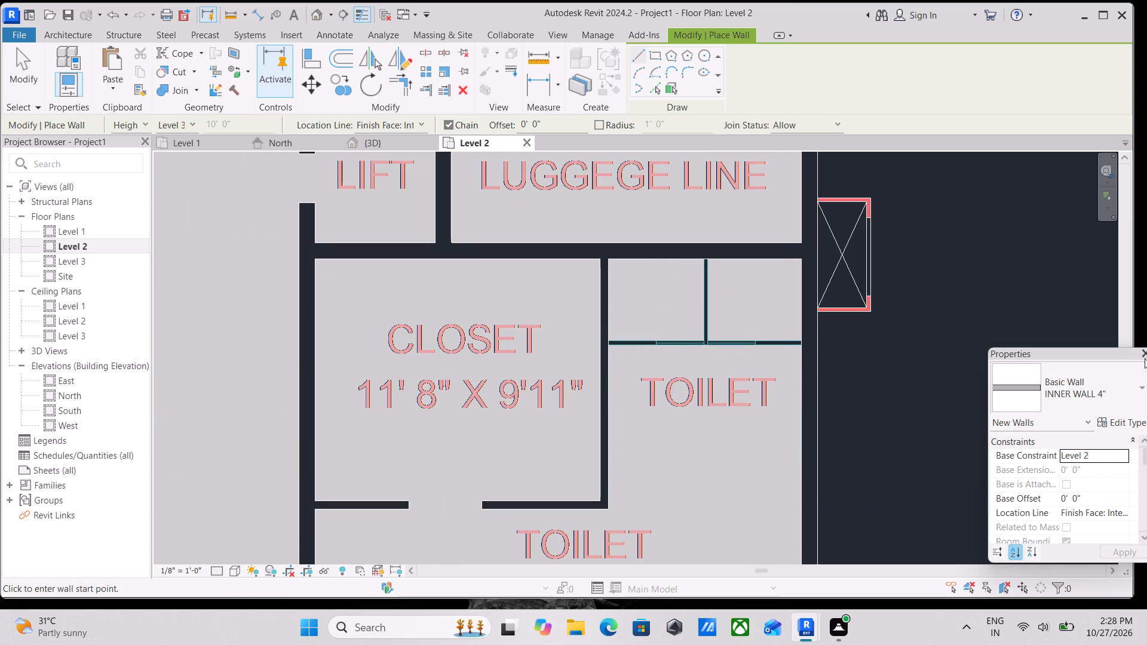
Duplicate the INNER WALL 4" type as a new wall type named GLASS PANEL TOILET.
left_click(1128, 425)
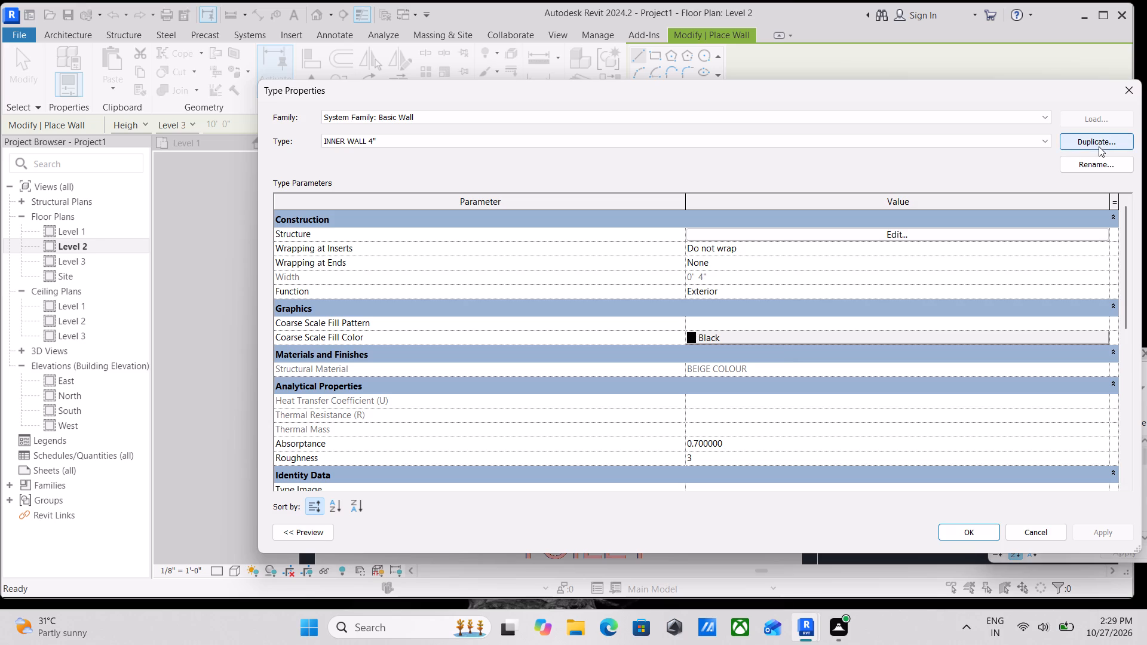
left_click(1099, 140)
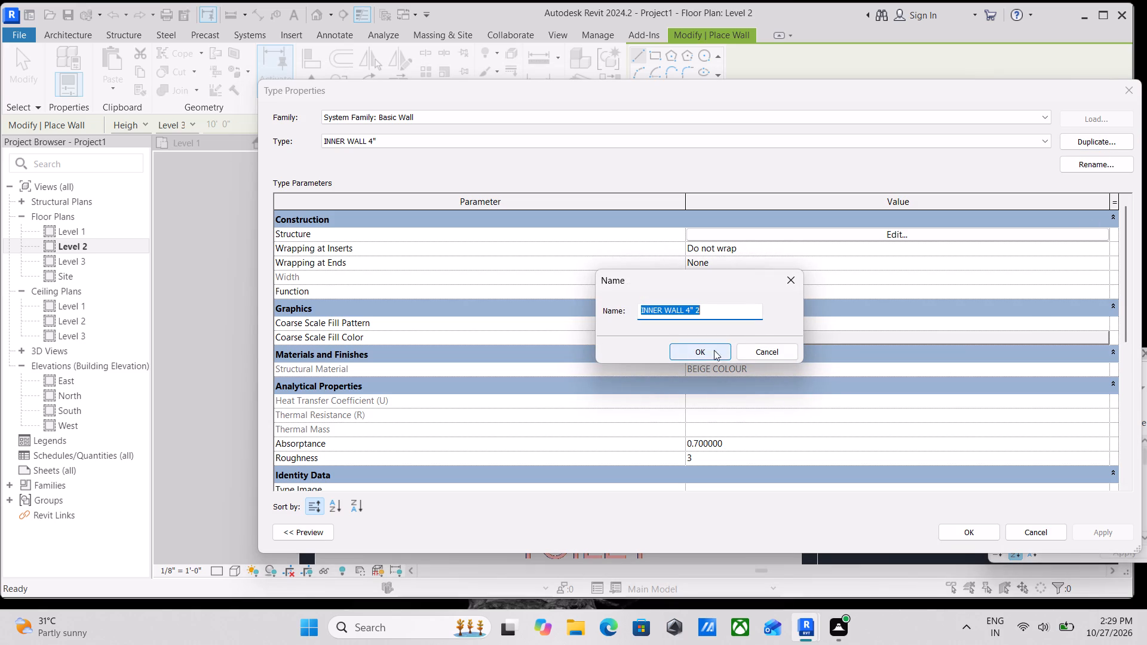
key("BackSpace")
type("INN")
type("ER")
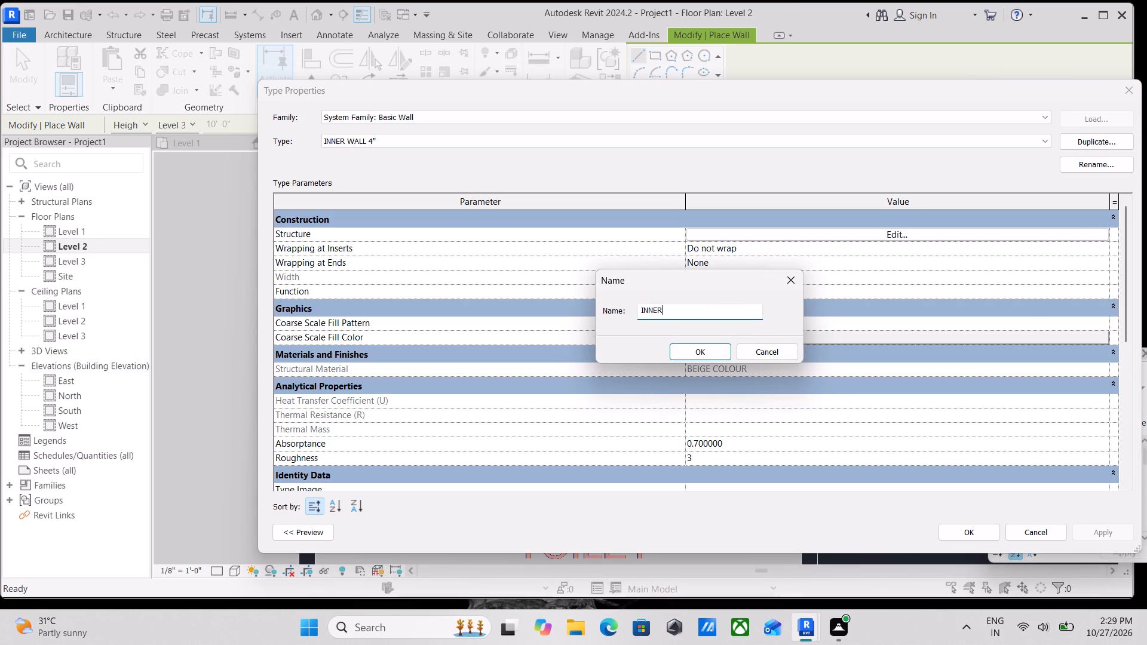
key("space")
type("WA")
type("LL")
key("BackSpace")
key("BackSpace")
key("BackSpace")
key("BackSpace")
key("BackSpace")
key("BackSpace")
key("BackSpace")
key("BackSpace")
key("BackSpace")
key("BackSpace")
key("BackSpace")
key("BackSpace")
key("BackSpace")
key("BackSpace")
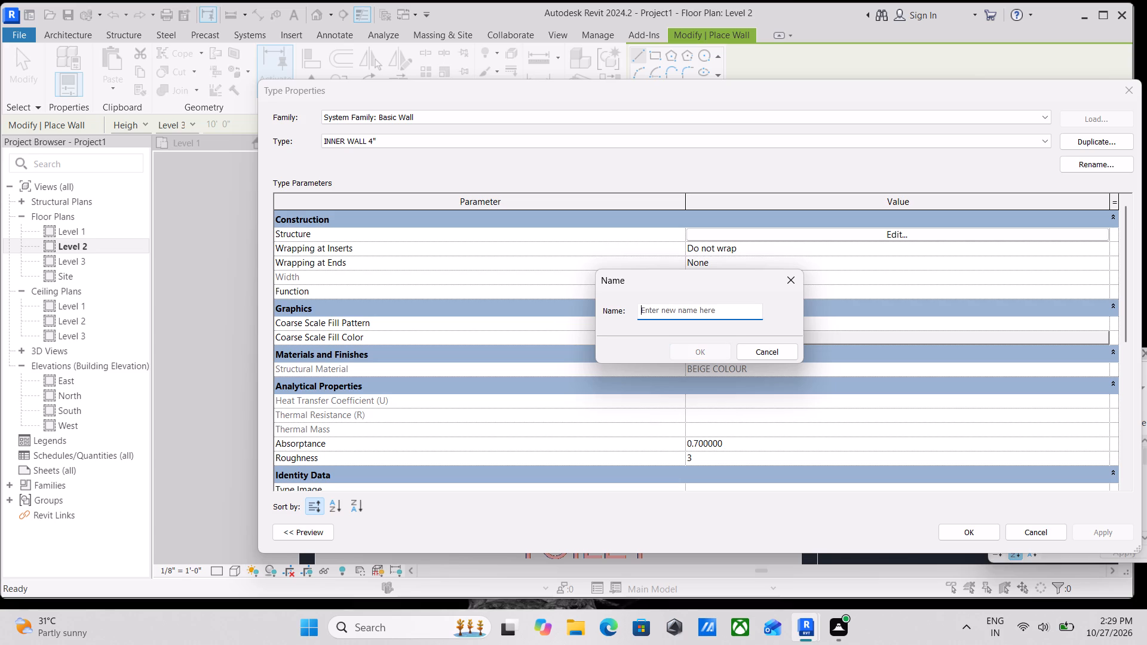
type("GLSA")
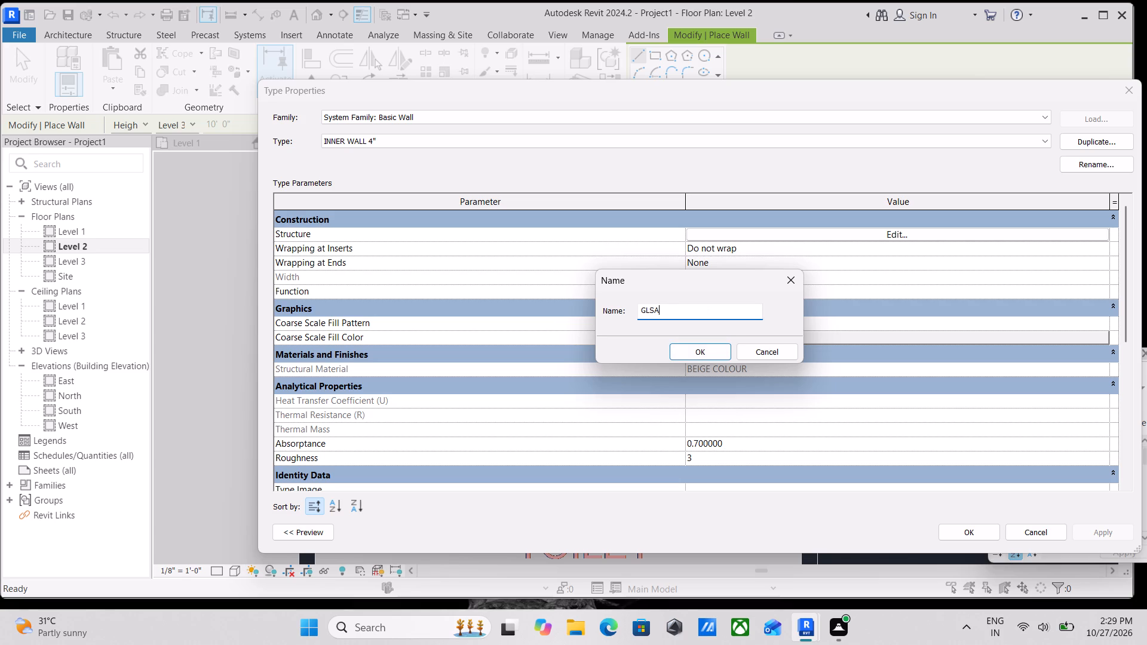
key("BackSpace")
key("BackSpace")
type("ASS")
key("space")
type("PANEL")
key("space")
type("TOILE")
key("t")
left_click(704, 352)
Set the structure layer thickness of the GLASS PANEL TOILET wall type to 2" and apply it.
left_click(827, 231)
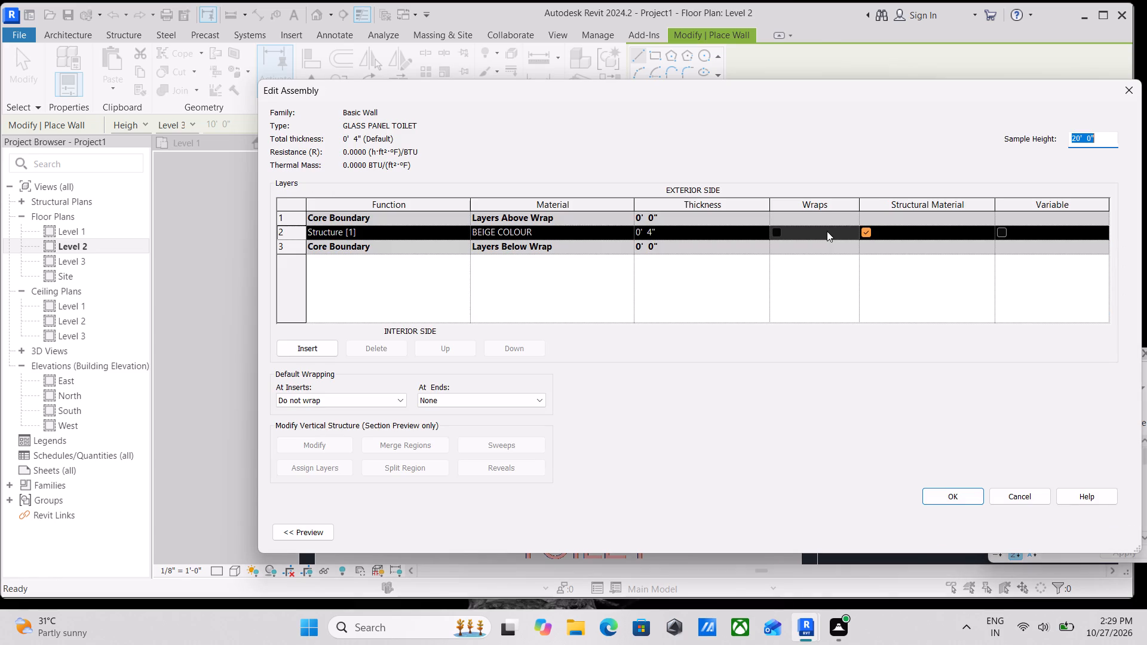
left_click(663, 233)
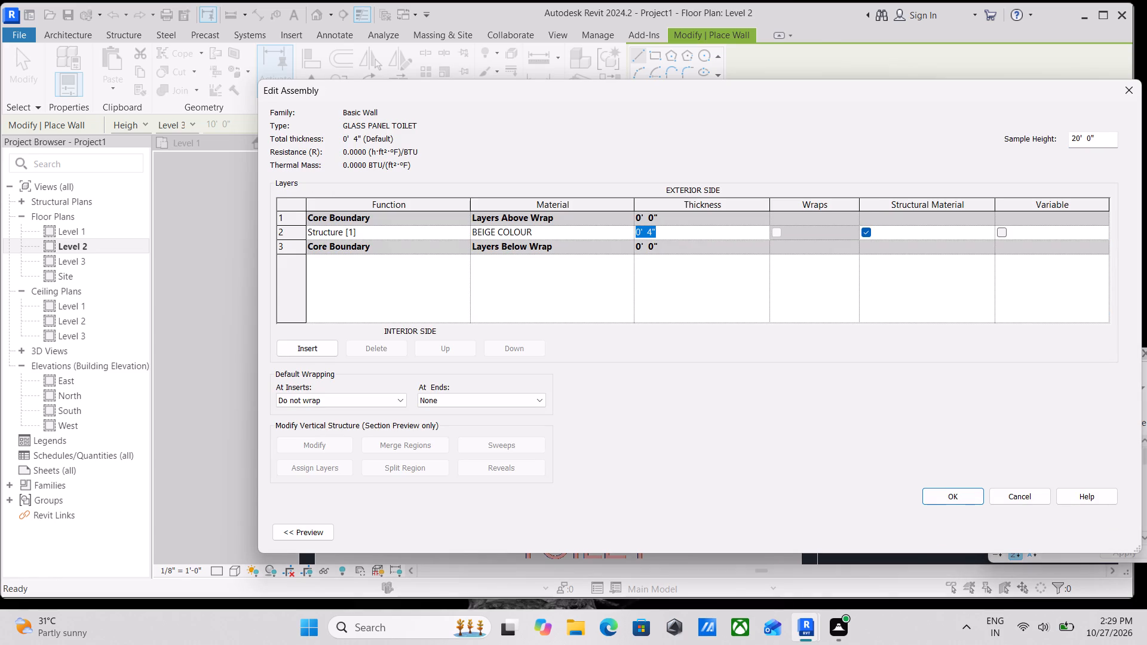
key("2")
key("shift+quotedbl")
key("Return")
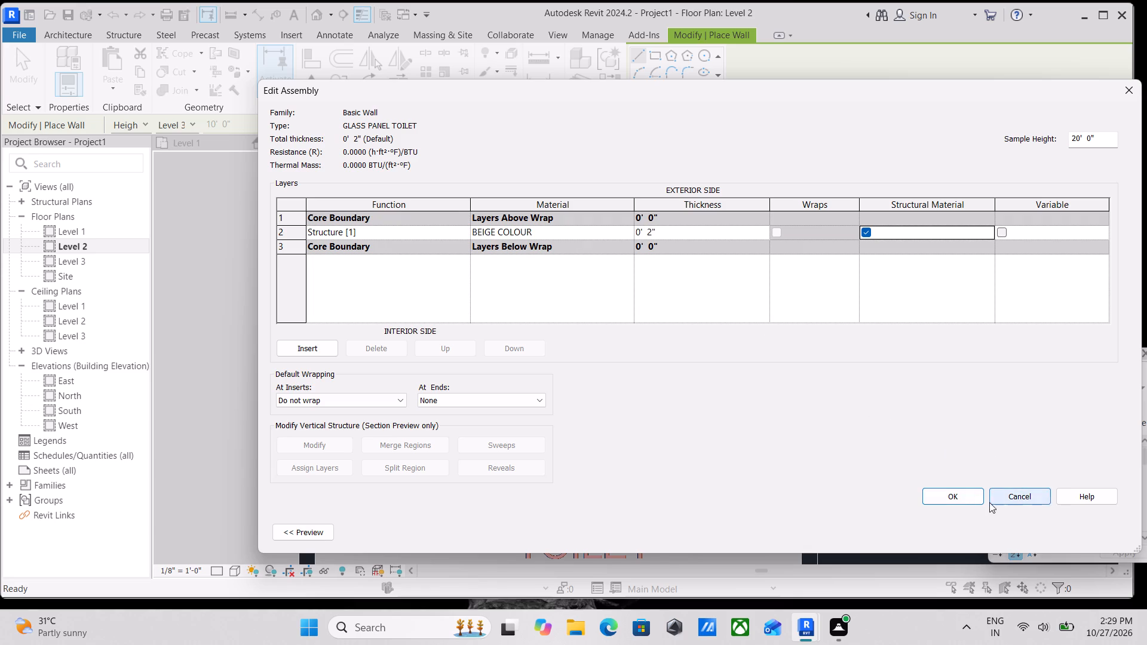
left_click(954, 494)
left_click(1098, 535)
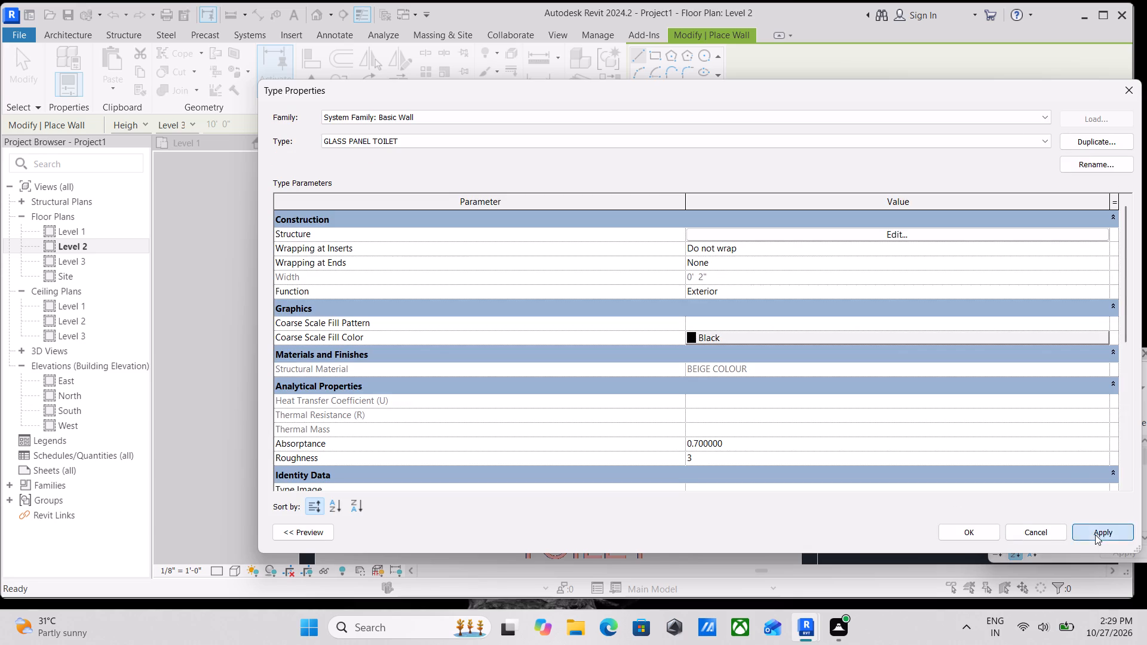
left_click(982, 534)
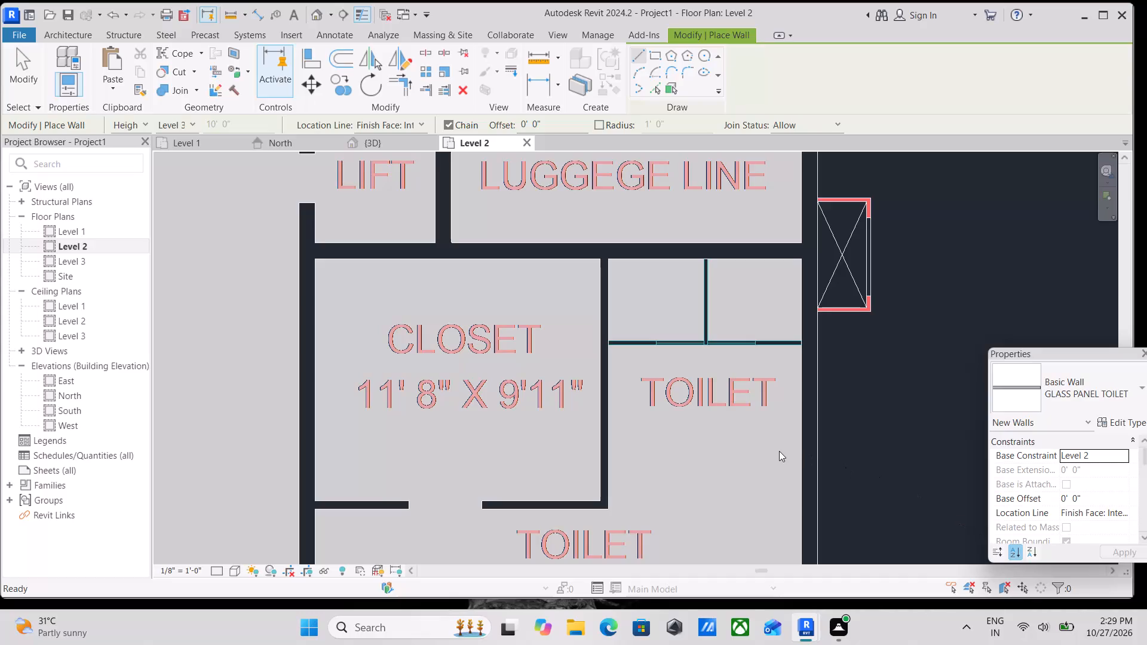
Draw a GLASS PANEL TOILET wall about 7' 11" long over the toilet's horizontal partition, from the closet wall to the outer wall.
scroll(605, 338, "up", 2)
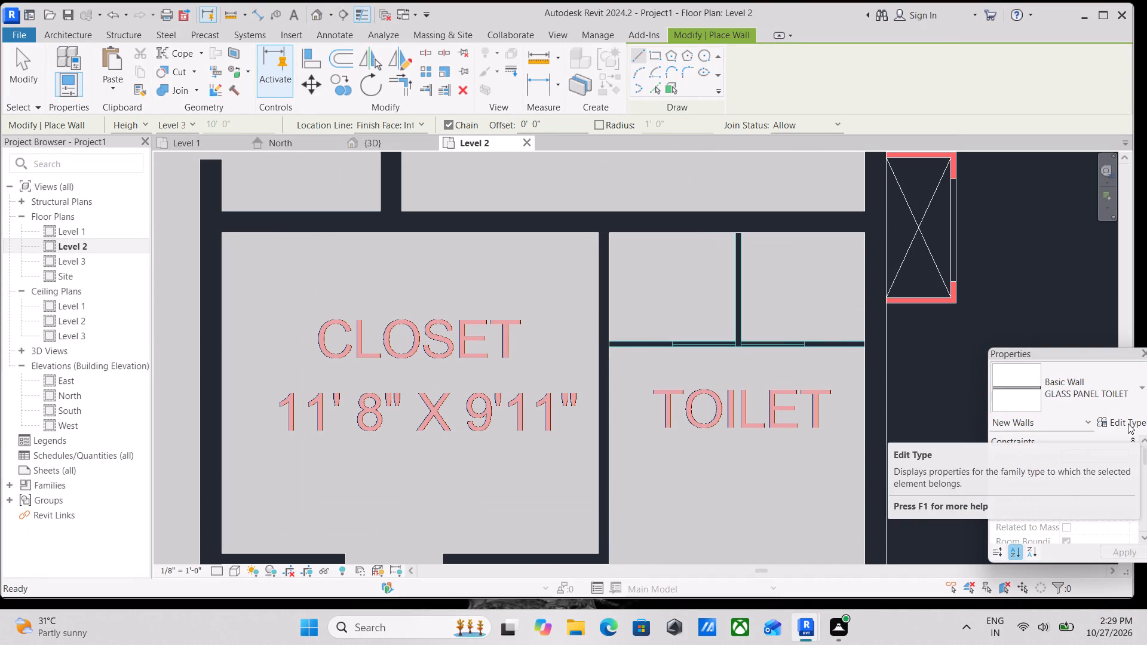
scroll(640, 363, "up", 1)
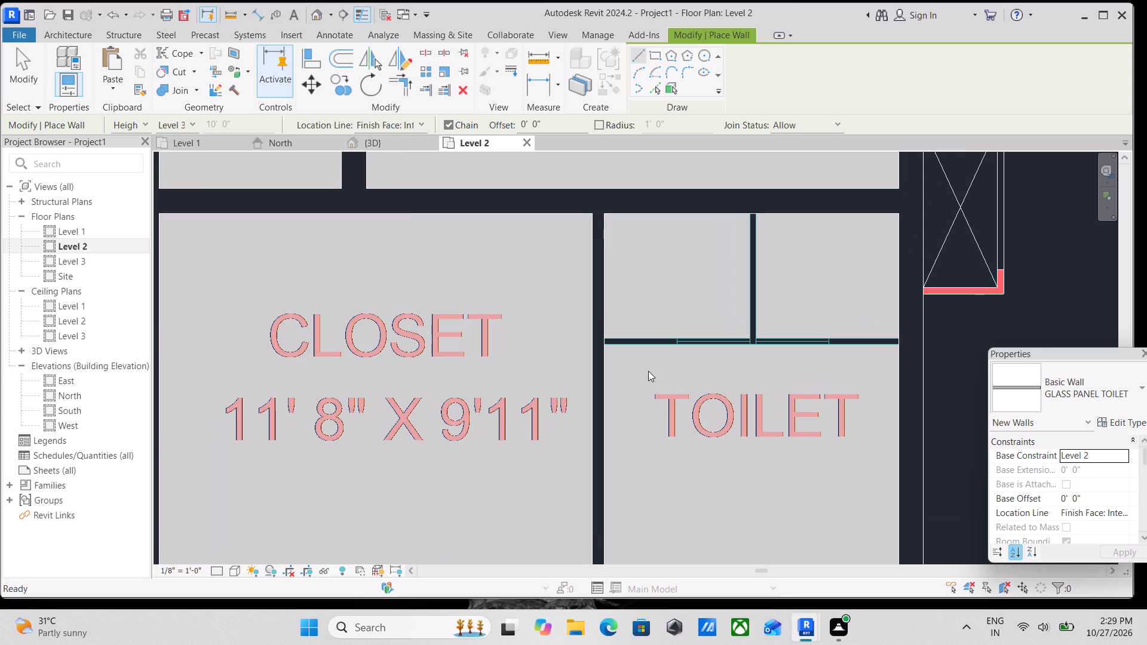
type("WA")
left_click(1118, 405)
left_click(1118, 404)
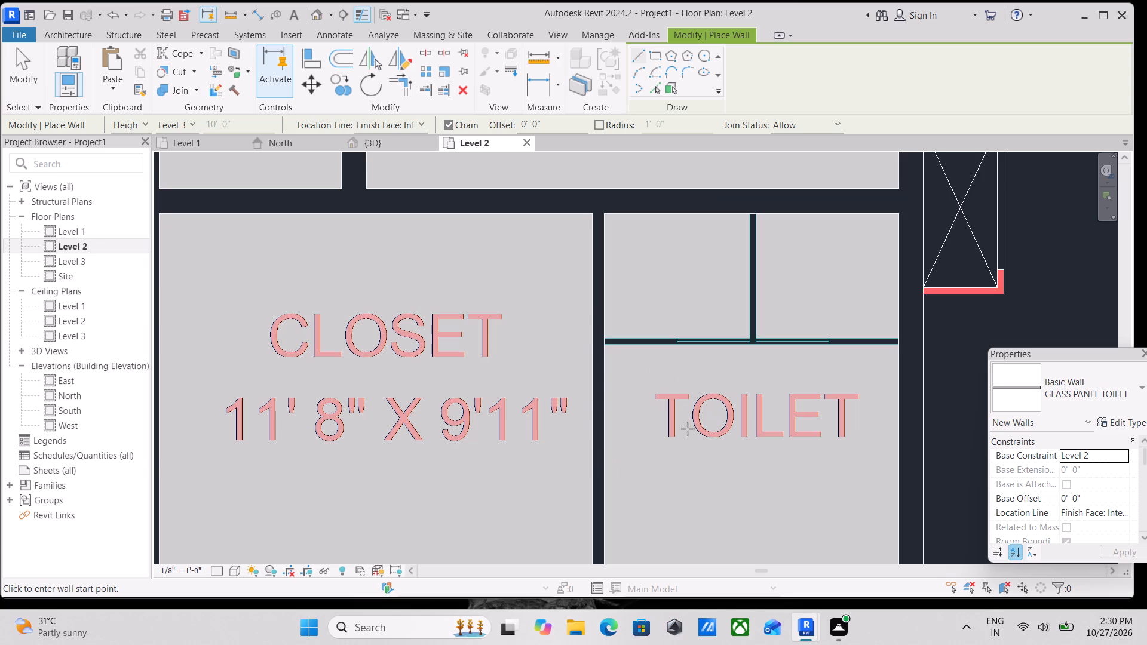
scroll(664, 349, "up", 1)
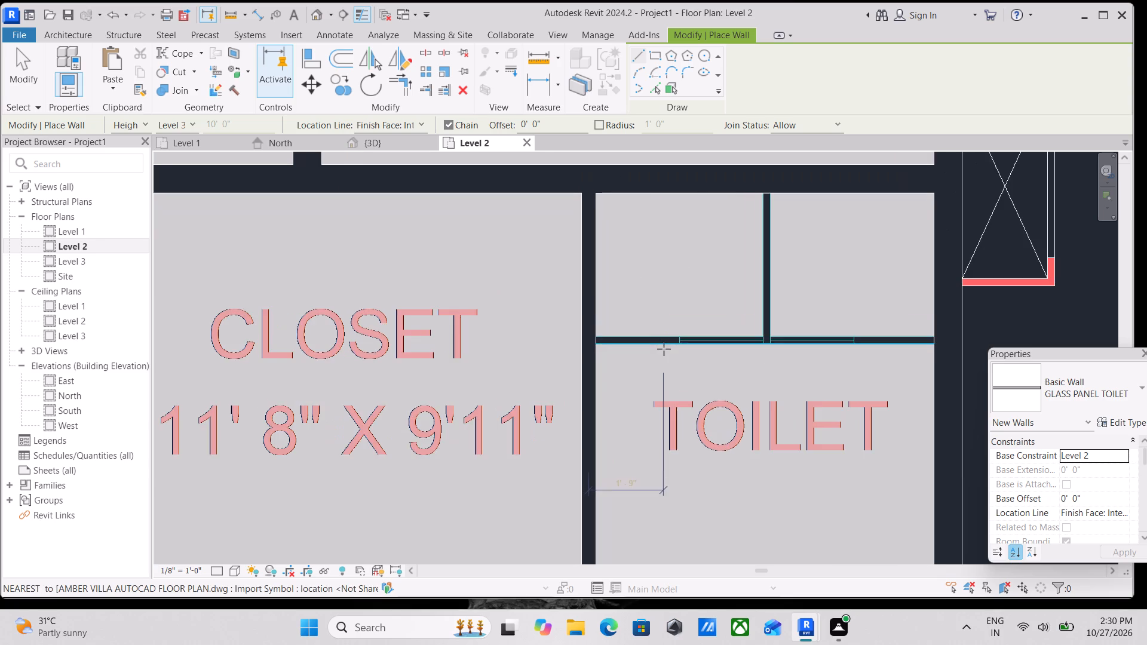
scroll(704, 327, "down", 2)
middle_click_drag(788, 316, 660, 264)
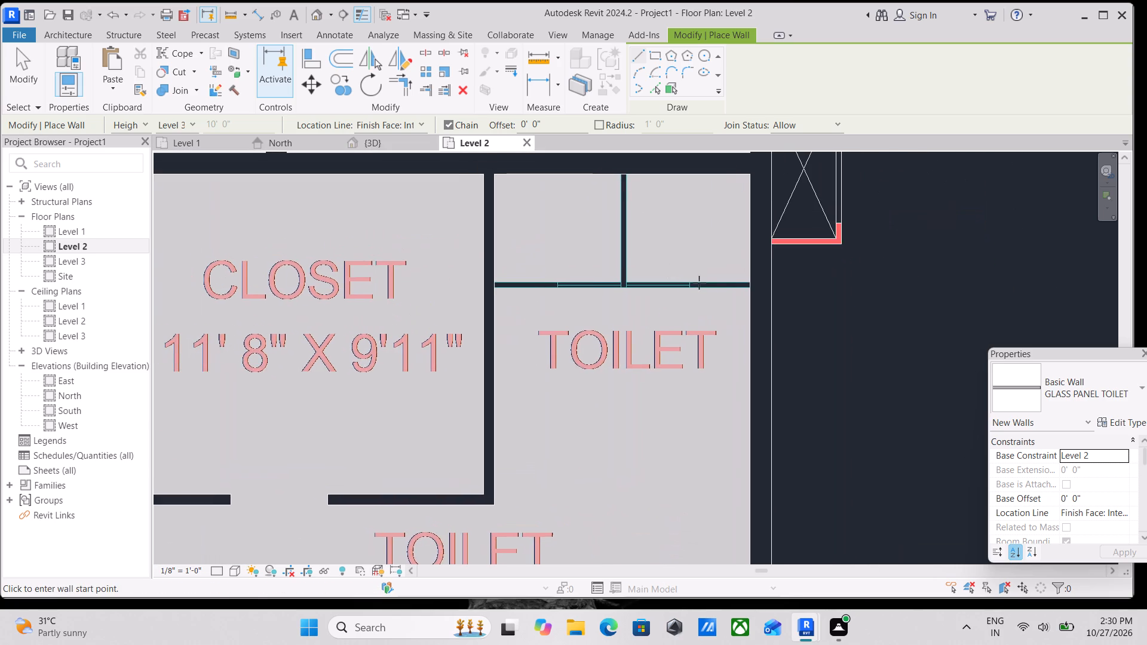
scroll(725, 294, "up", 1)
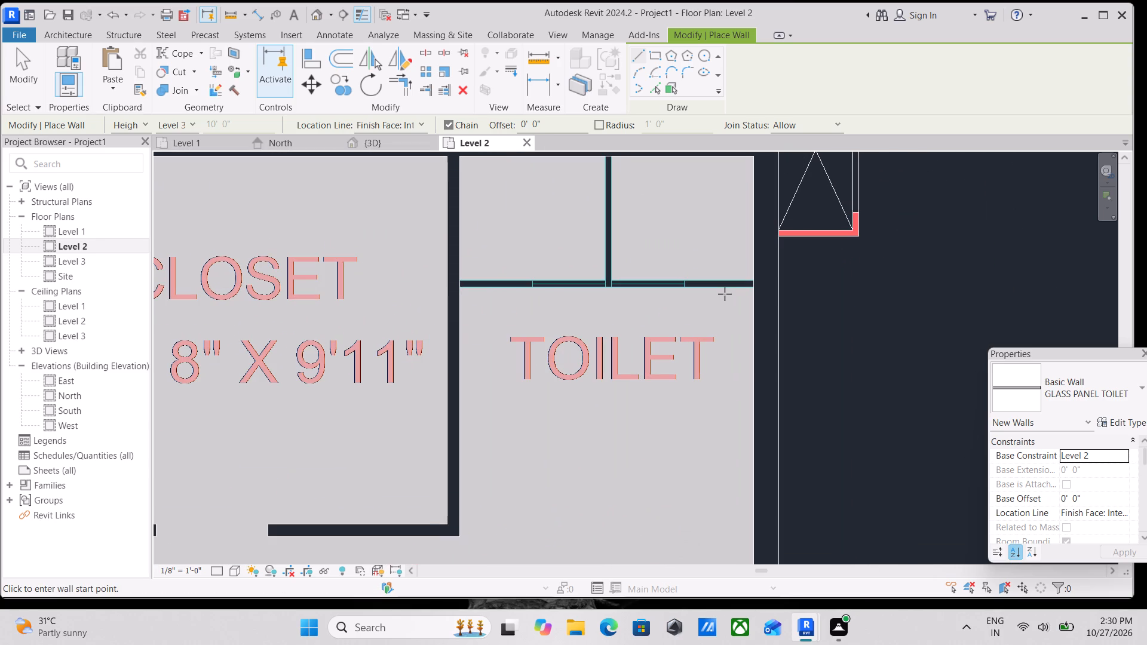
scroll(517, 282, "up", 1)
scroll(437, 278, "up", 3)
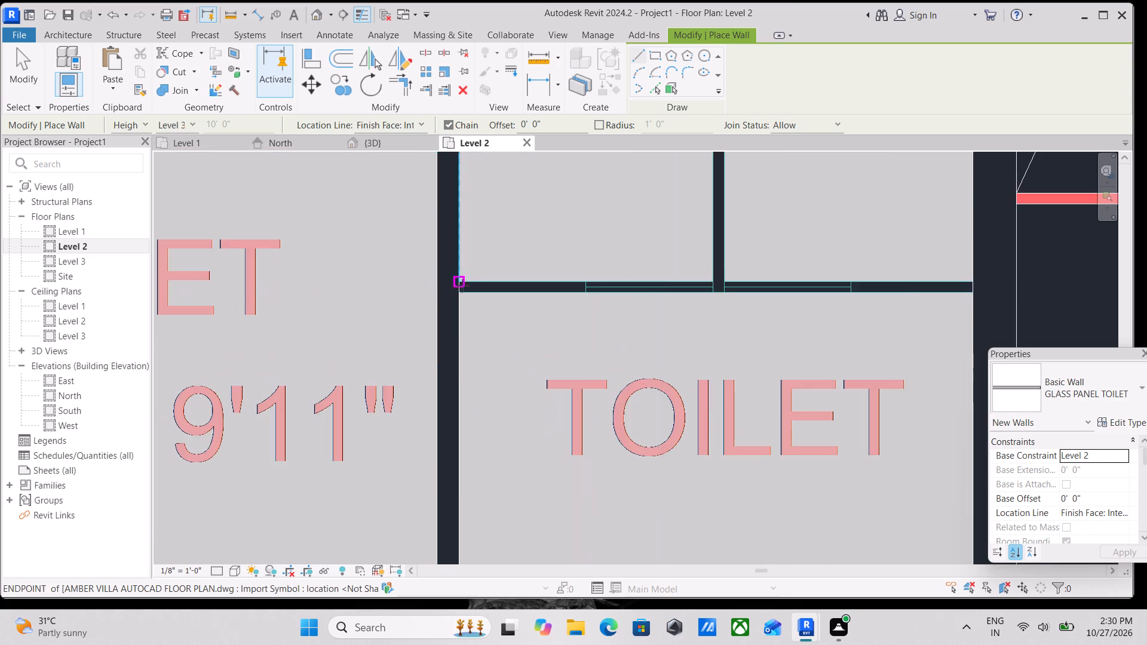
scroll(465, 286, "up", 3)
left_click(457, 278)
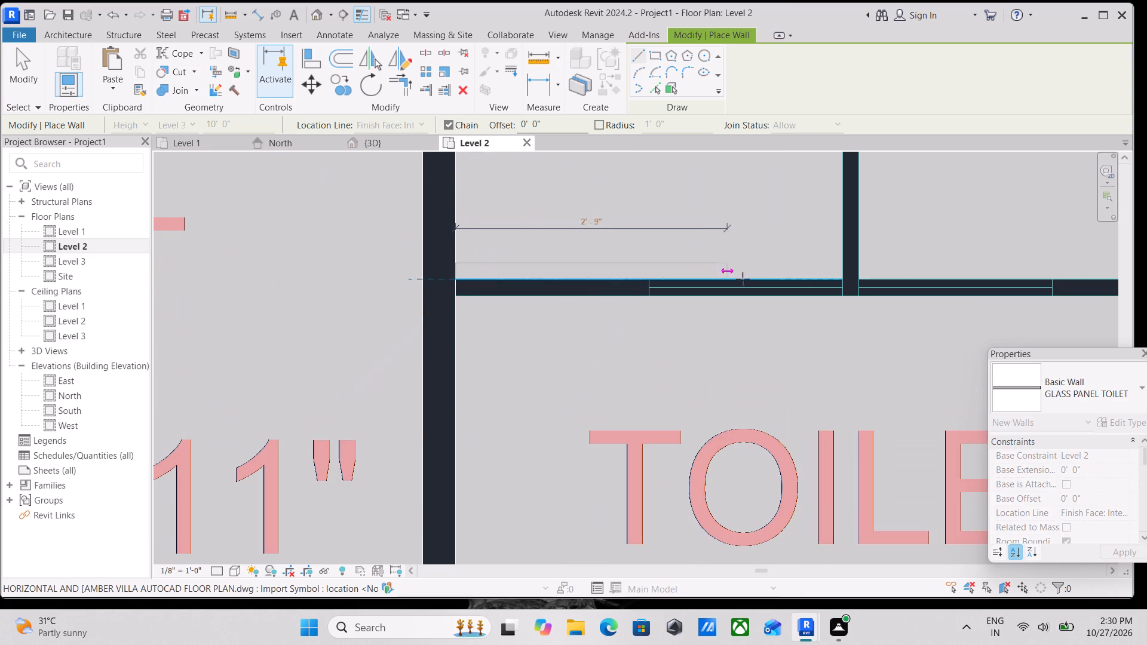
key("space")
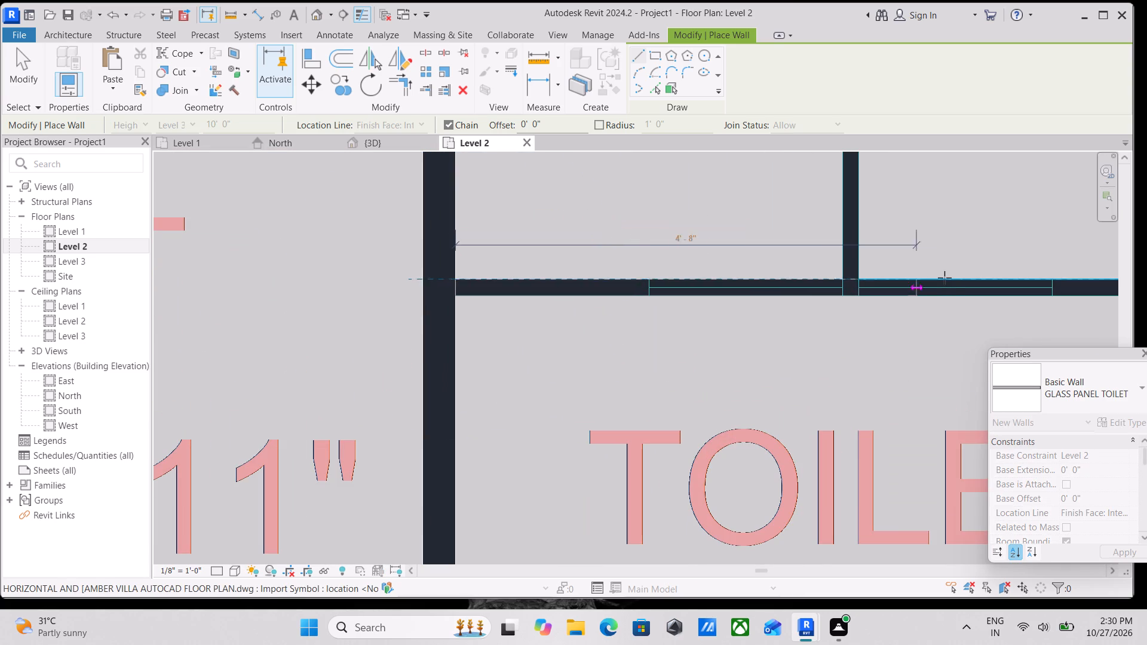
middle_click_drag(959, 278, 636, 271)
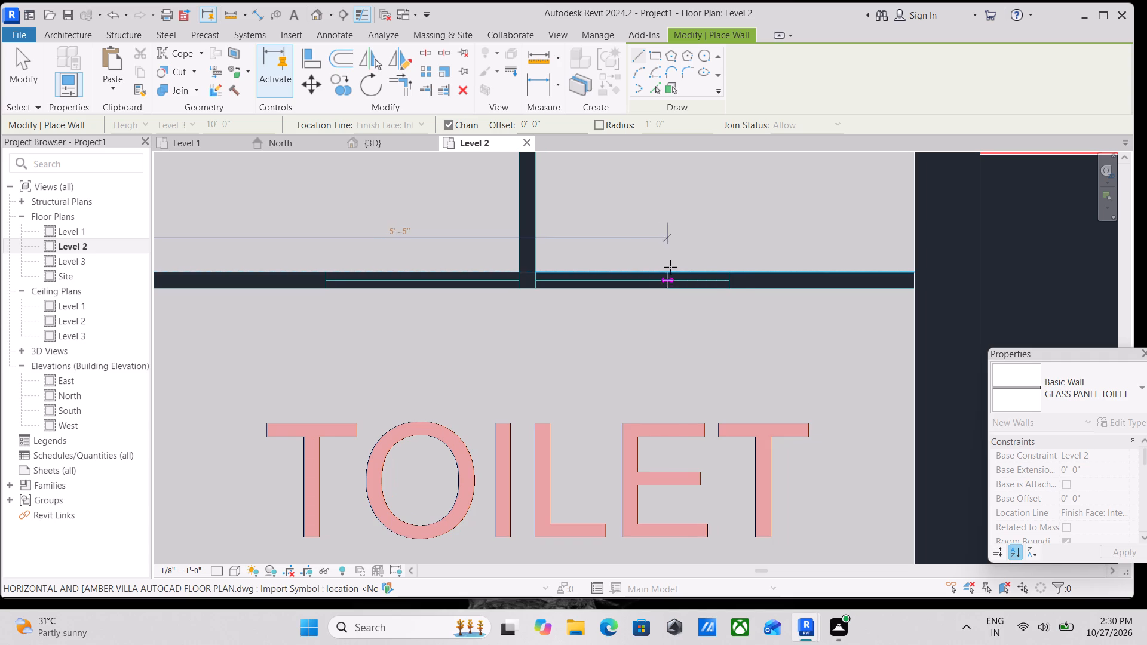
left_click(912, 272)
key("Escape")
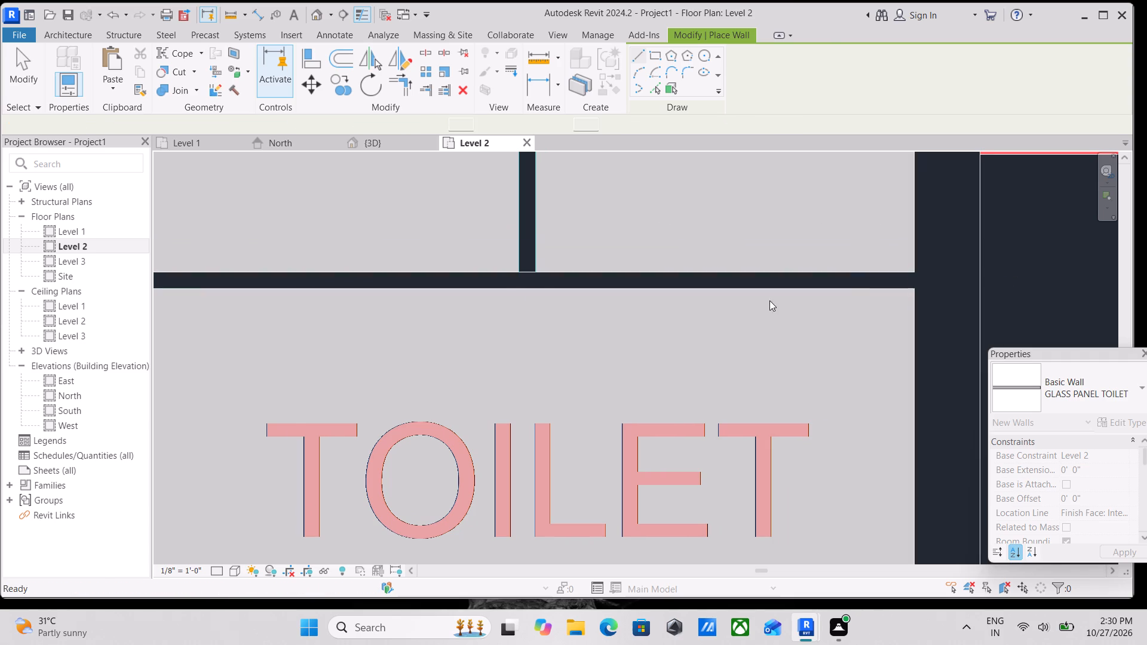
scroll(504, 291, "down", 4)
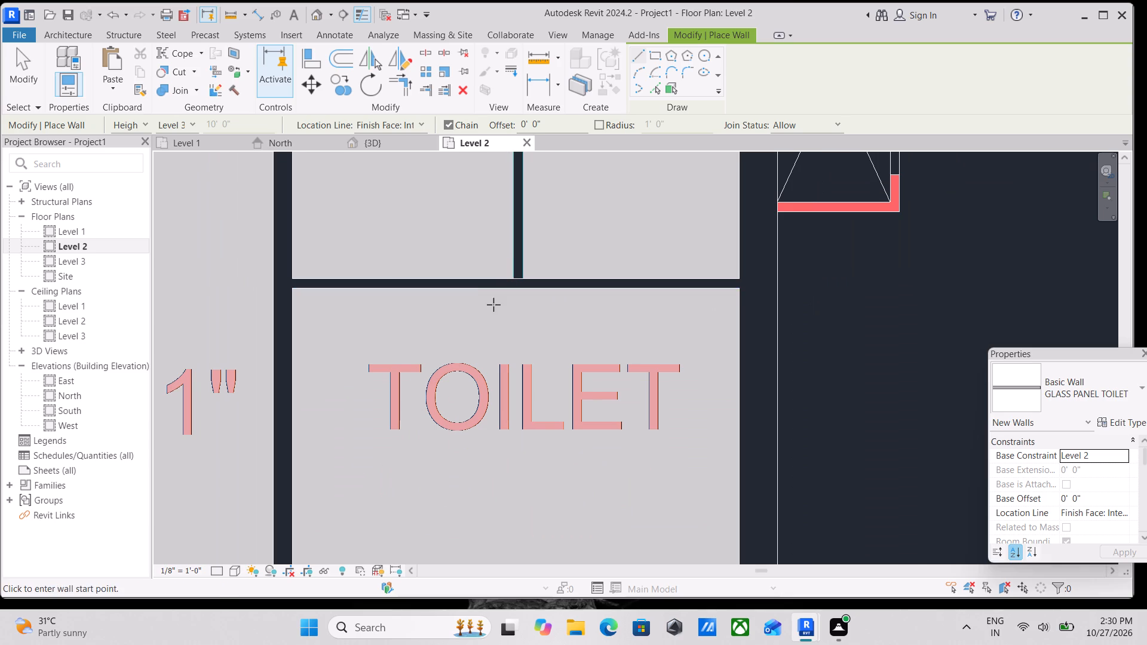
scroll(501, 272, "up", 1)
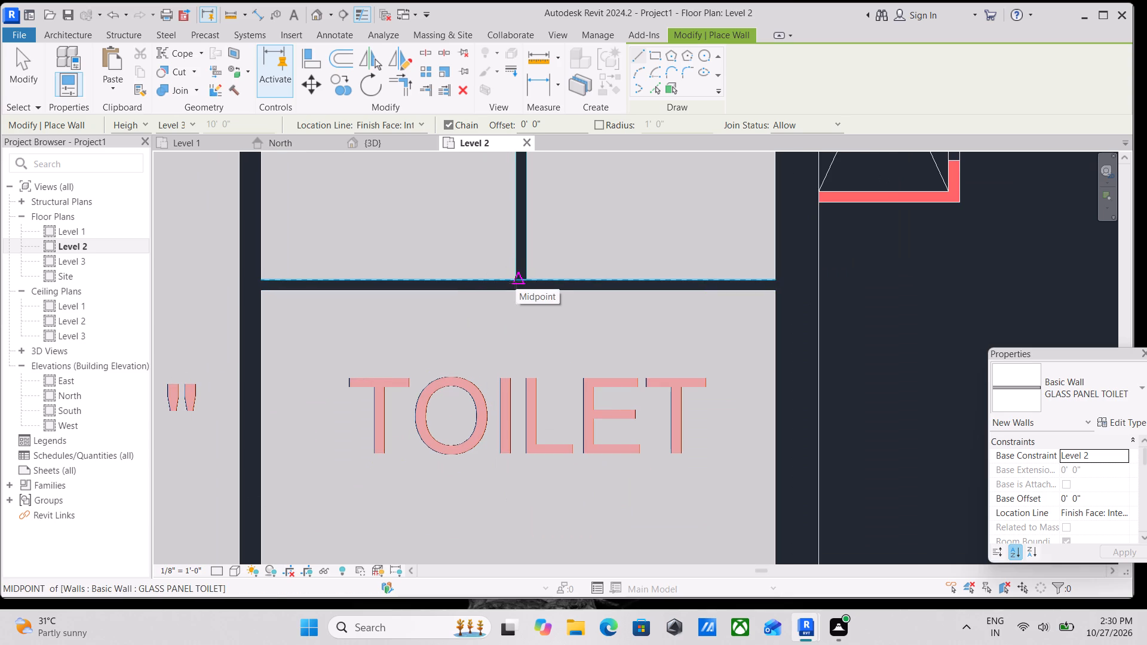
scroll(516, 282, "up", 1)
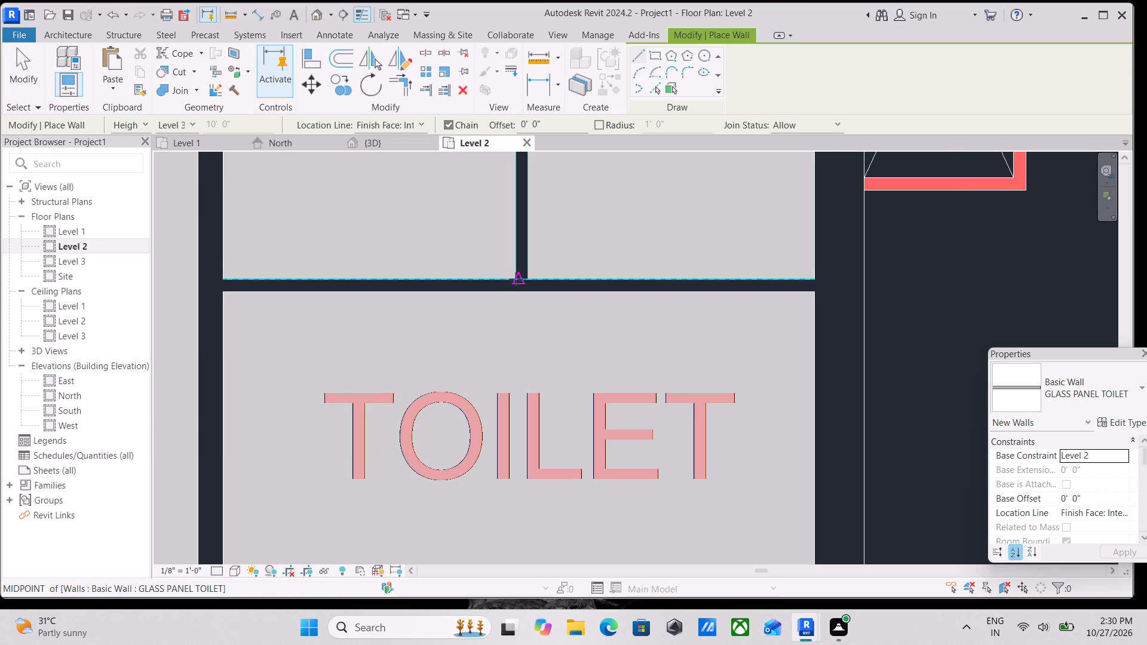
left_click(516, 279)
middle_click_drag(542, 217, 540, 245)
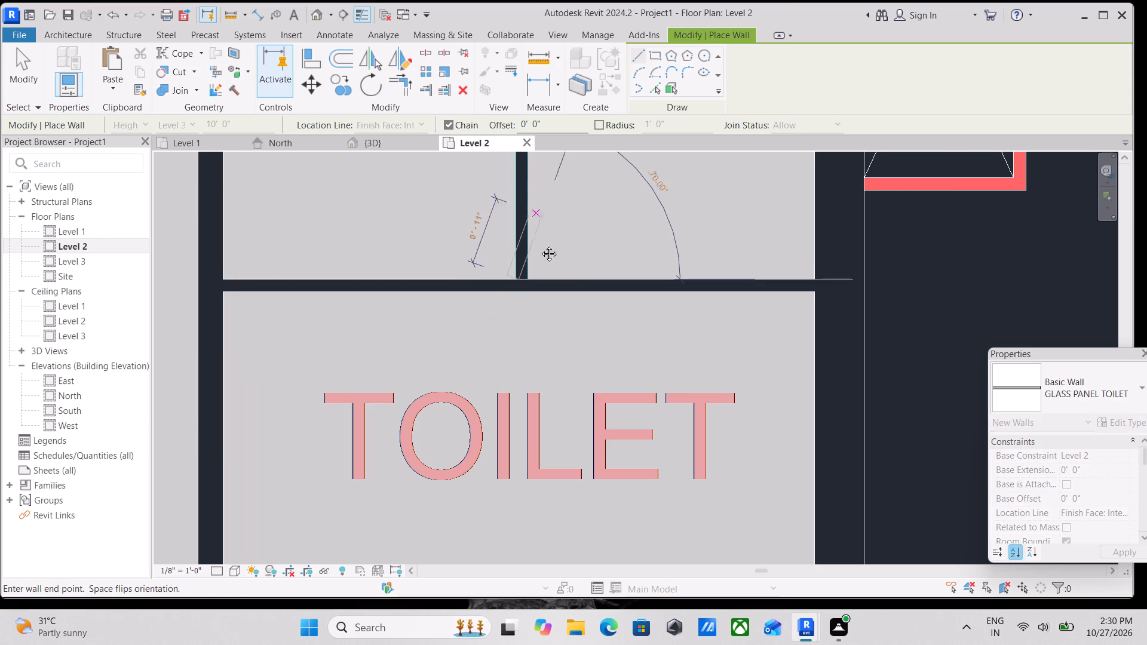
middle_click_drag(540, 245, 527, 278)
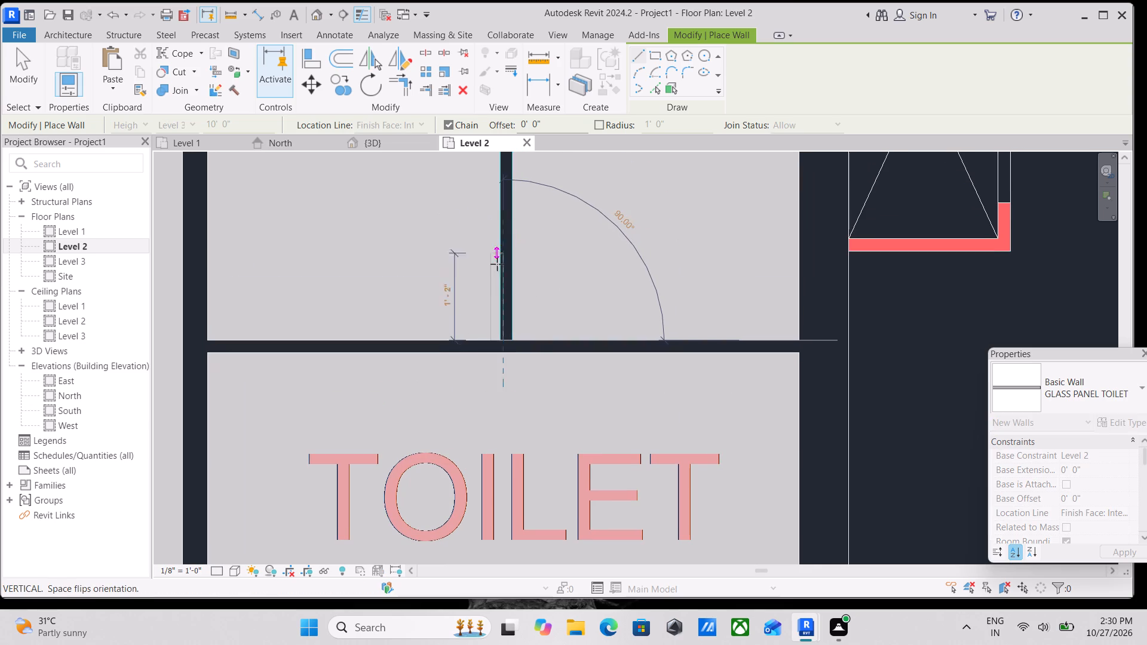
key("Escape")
Draw a GLASS PANEL TOILET wall about 3' 4" long over the toilet's vertical partition, from the horizontal glass partition to the outer wall.
scroll(506, 339, "up", 9)
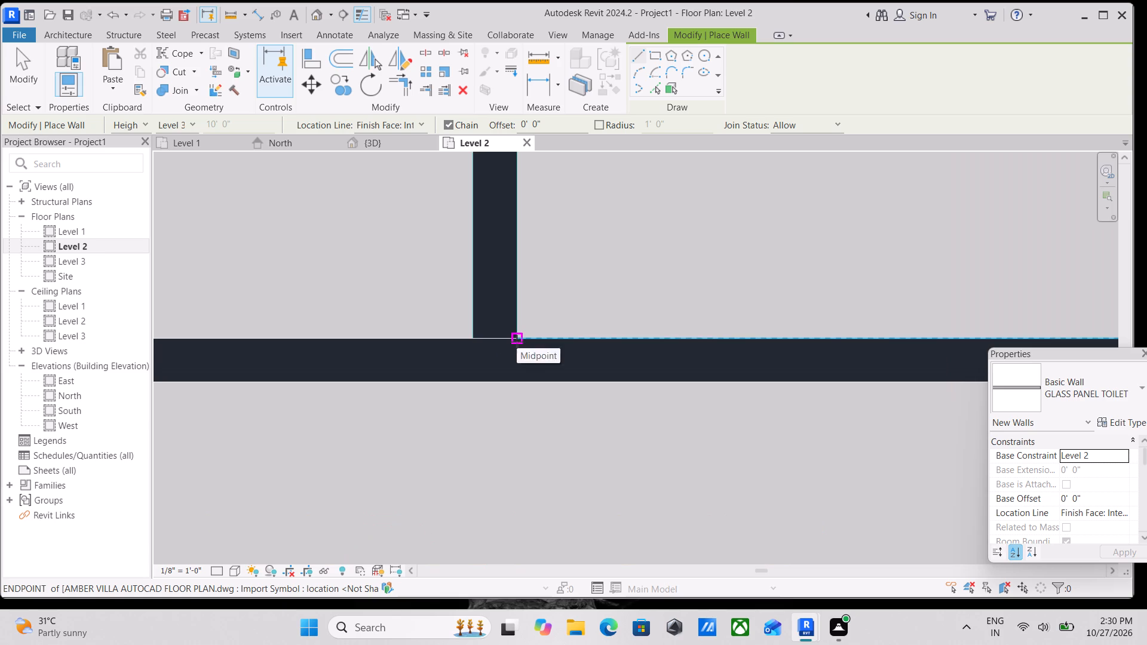
left_click(520, 337)
middle_click_drag(538, 224, 523, 307)
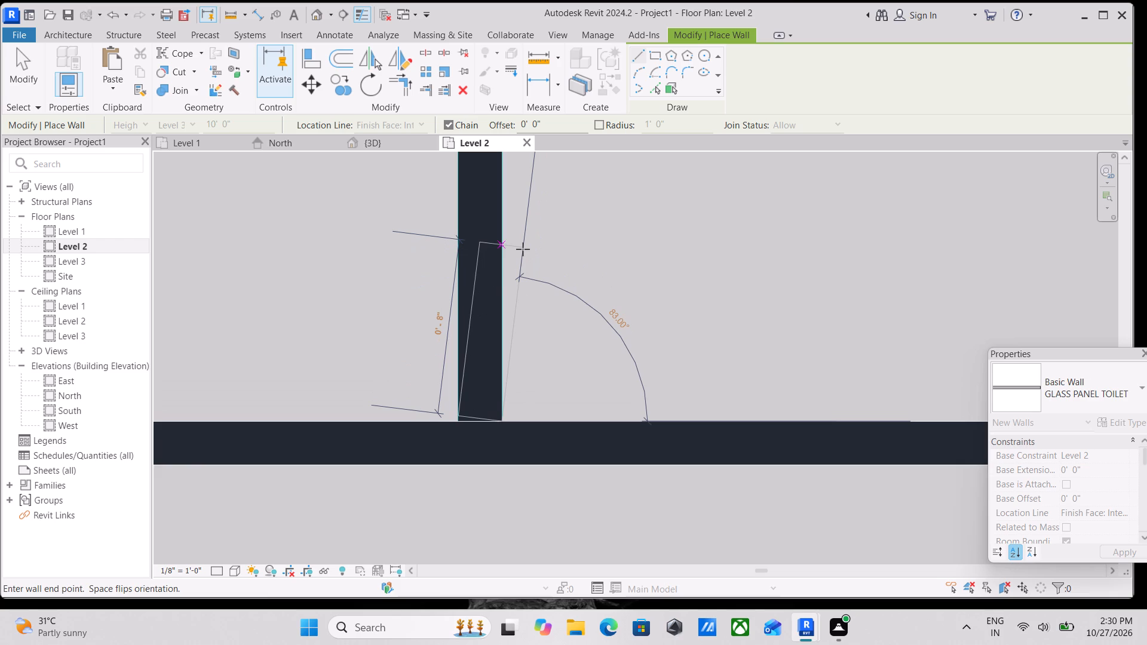
scroll(523, 249, "down", 1)
middle_click_drag(523, 249, 517, 393)
scroll(499, 246, "down", 2)
middle_click_drag(499, 246, 498, 466)
scroll(505, 277, "down", 4)
middle_click_drag(505, 277, 498, 372)
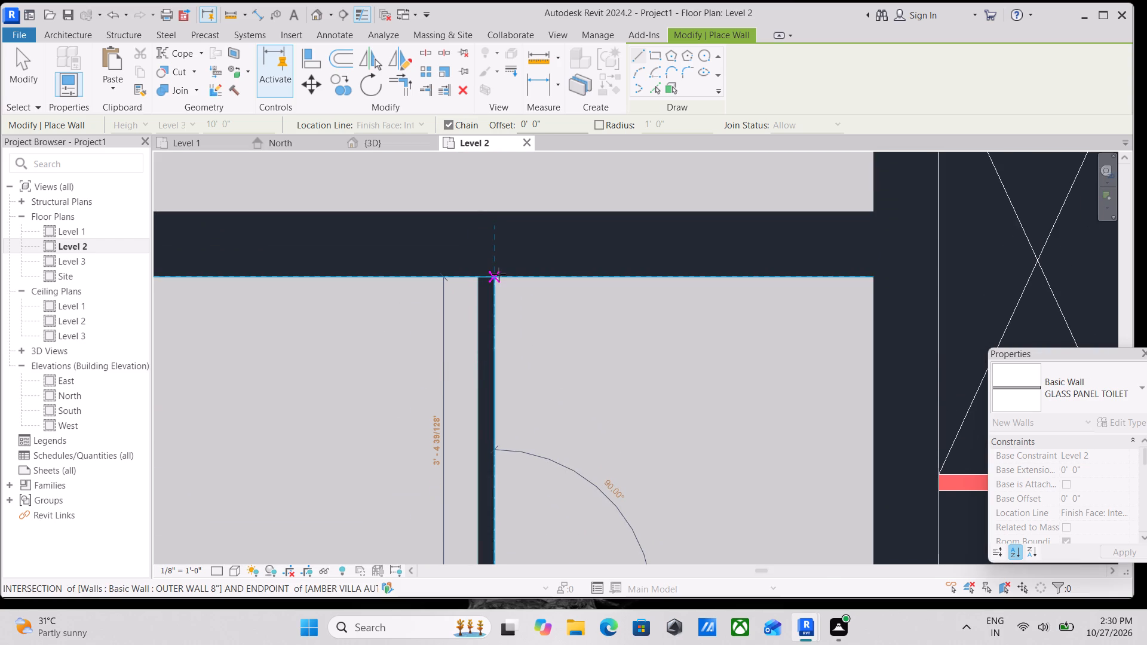
left_click(496, 276)
key("Escape")
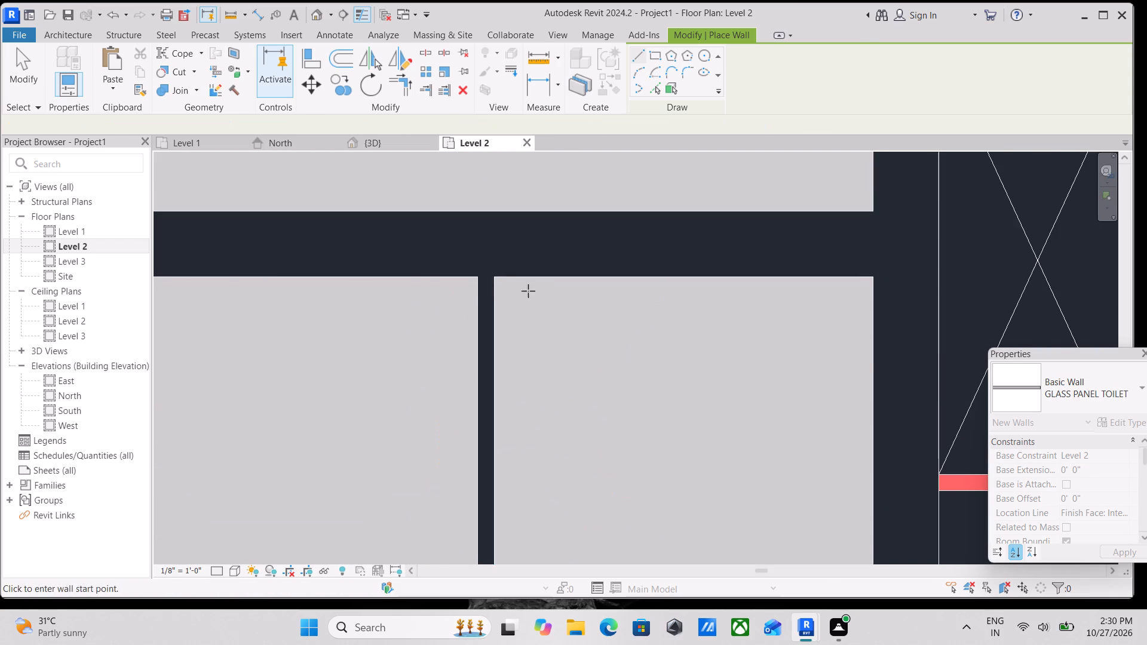
scroll(528, 291, "down", 4)
key("Escape")
middle_click_drag(522, 281, 504, 202)
key("Escape")
key("Escape")
key("Escape")
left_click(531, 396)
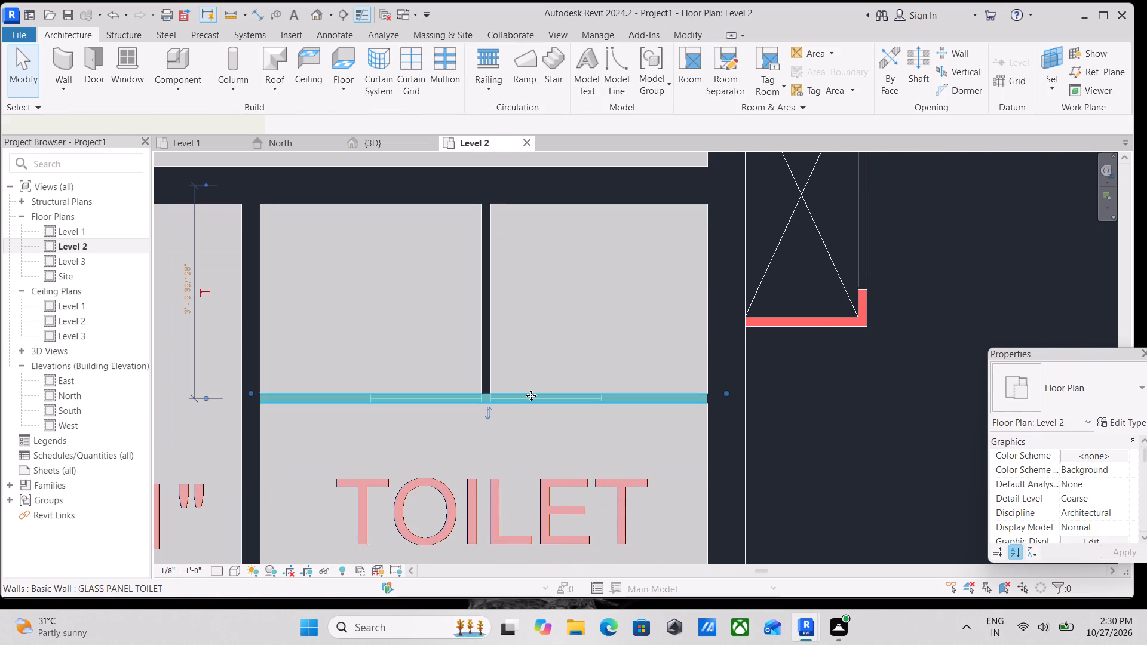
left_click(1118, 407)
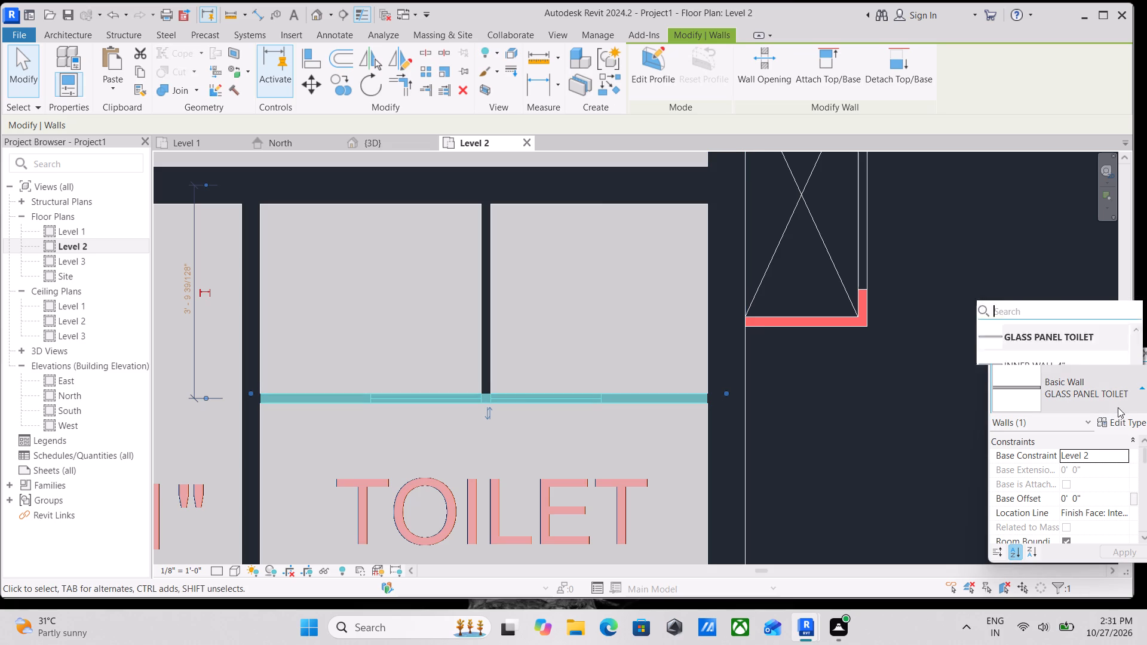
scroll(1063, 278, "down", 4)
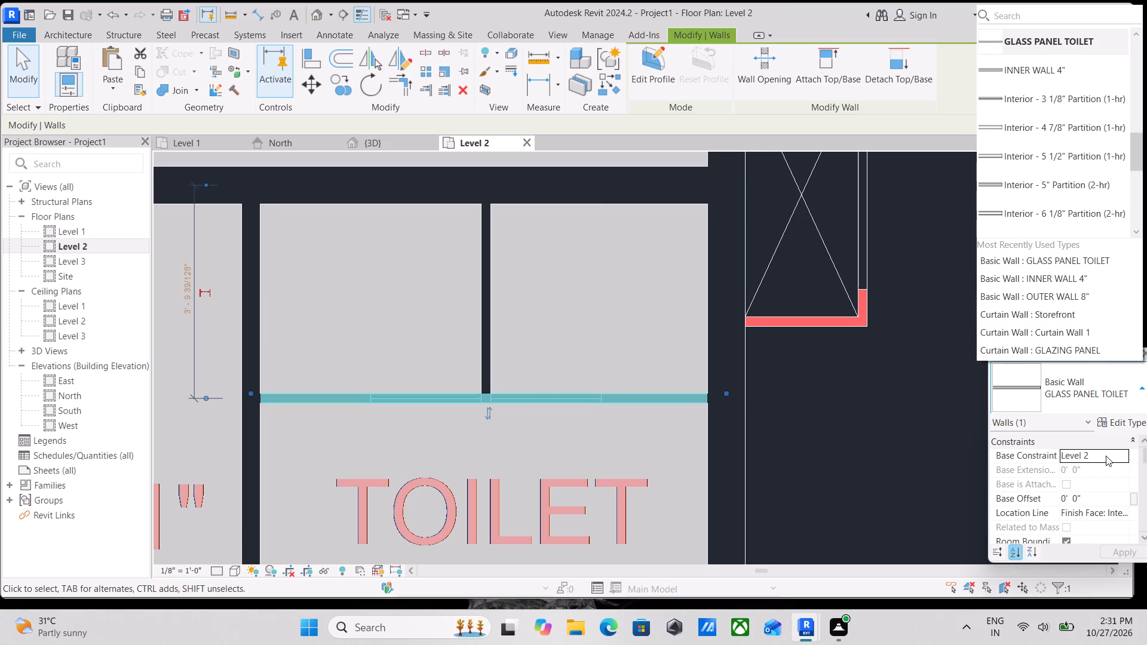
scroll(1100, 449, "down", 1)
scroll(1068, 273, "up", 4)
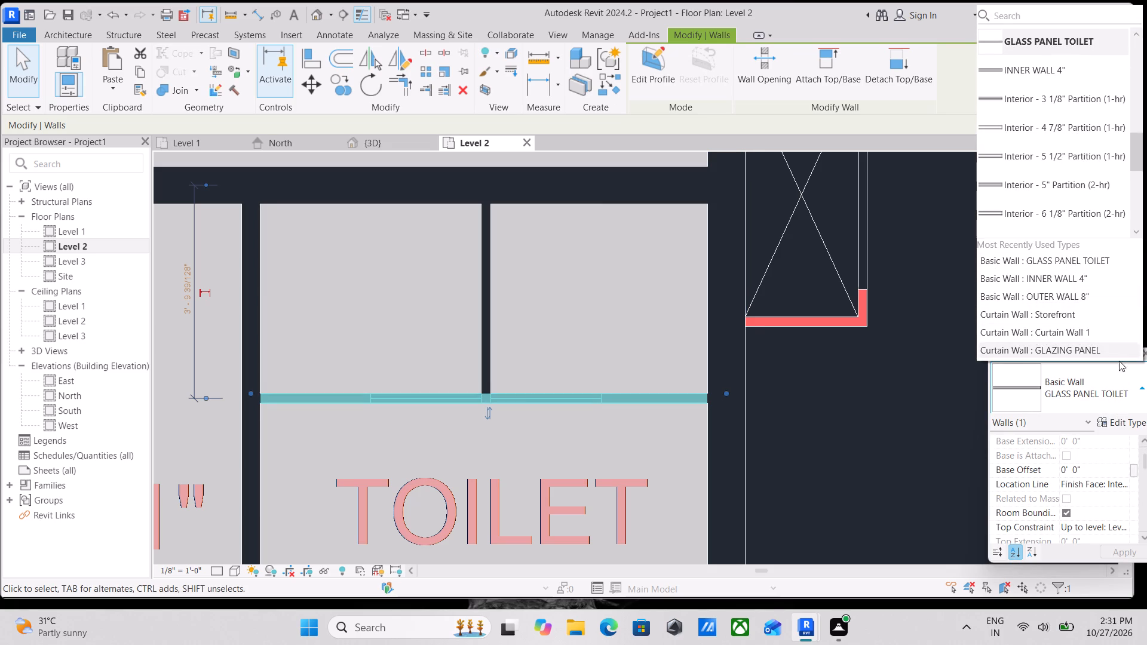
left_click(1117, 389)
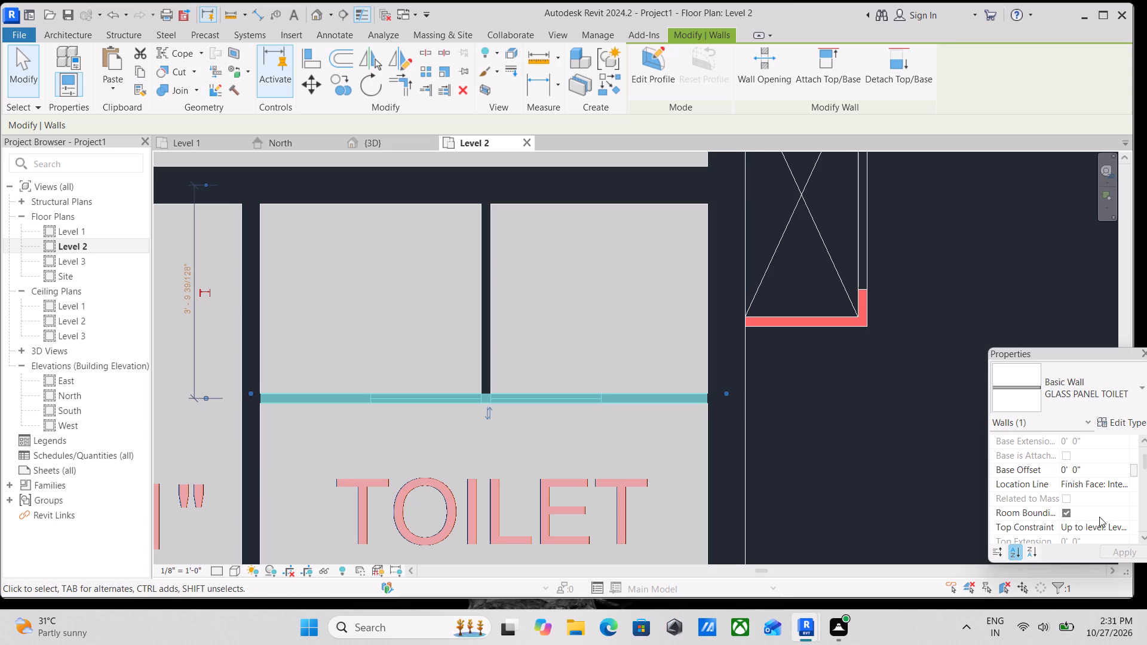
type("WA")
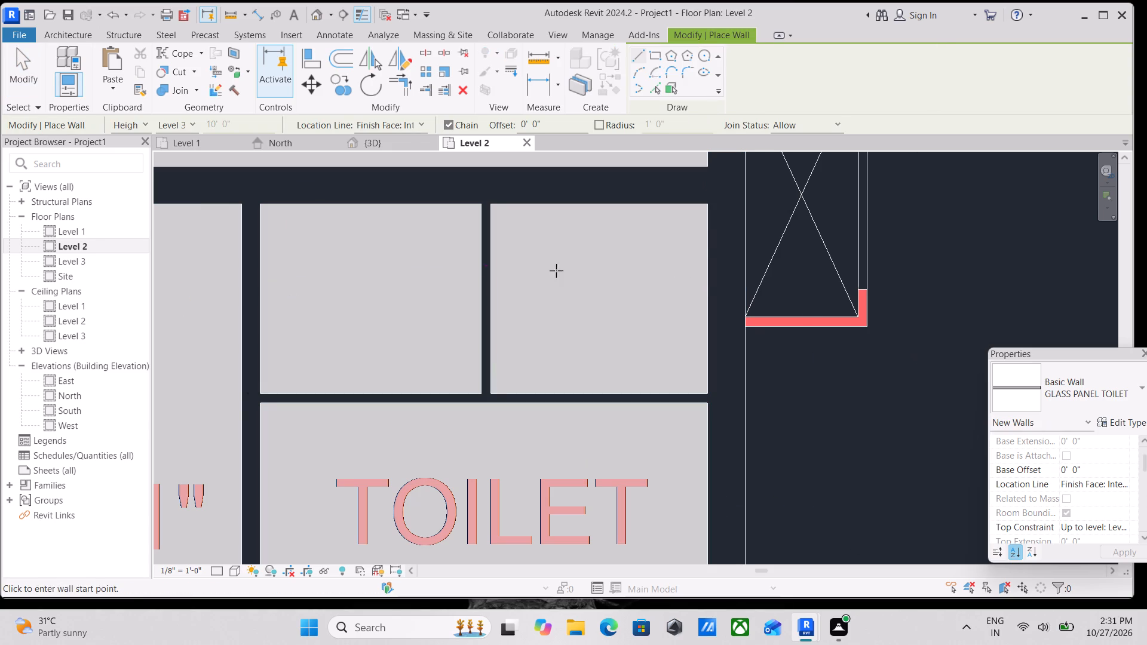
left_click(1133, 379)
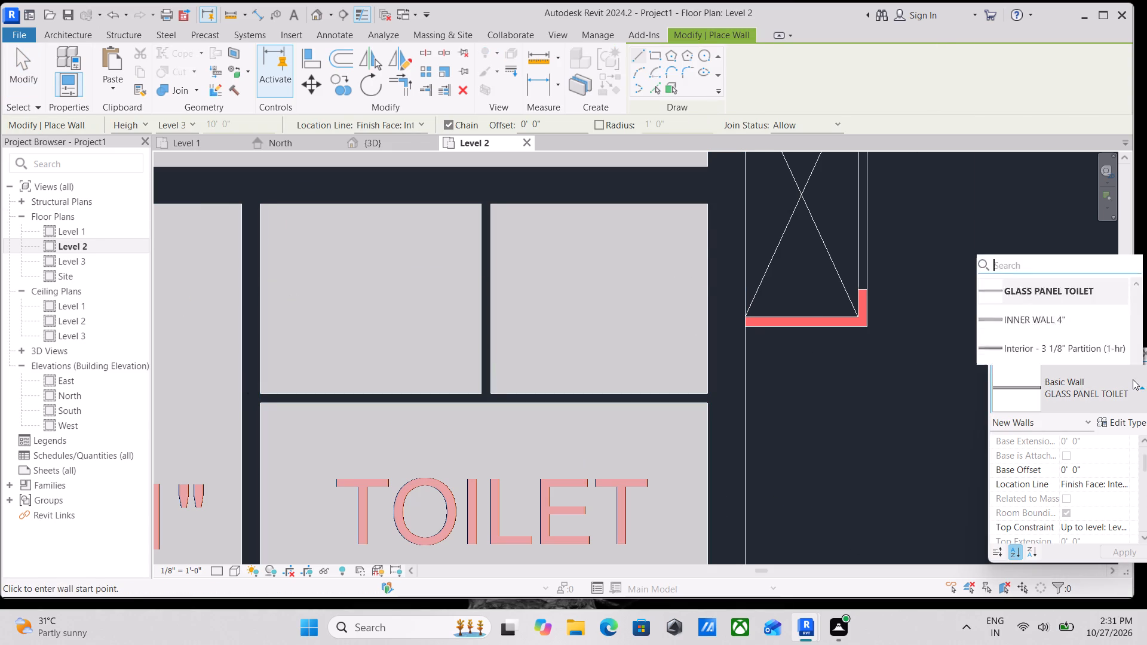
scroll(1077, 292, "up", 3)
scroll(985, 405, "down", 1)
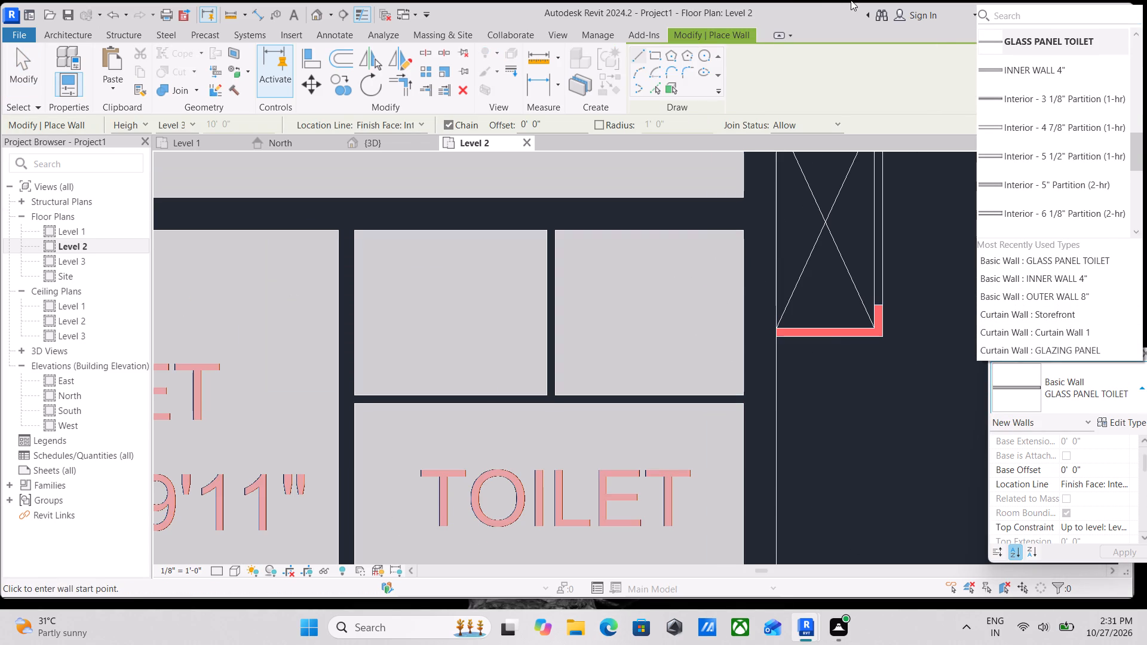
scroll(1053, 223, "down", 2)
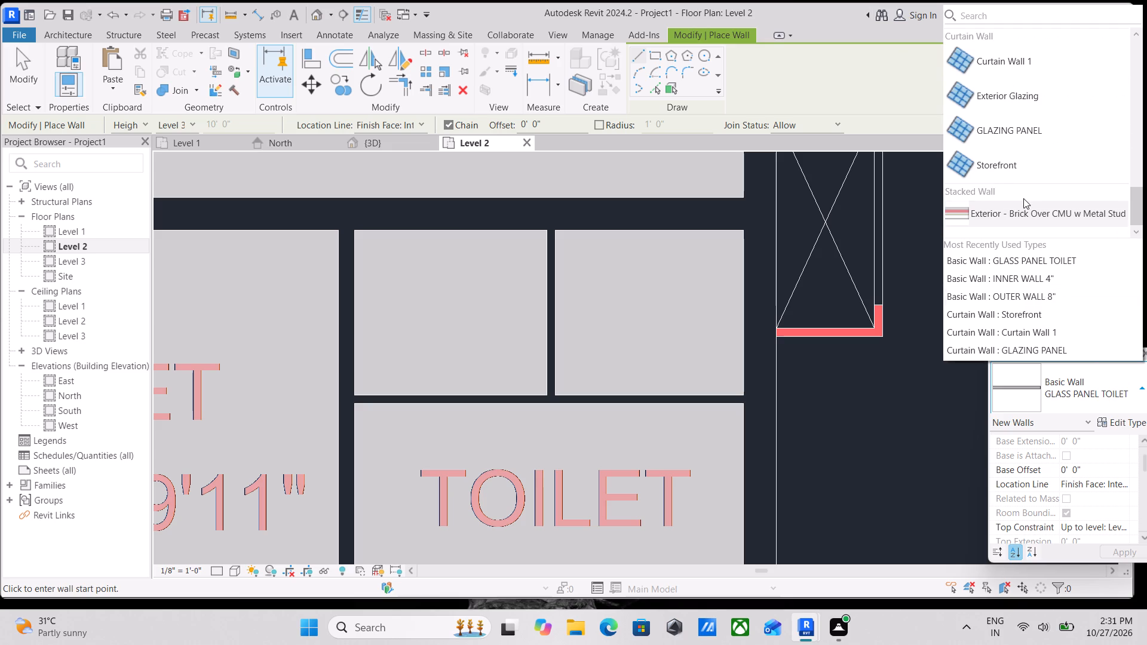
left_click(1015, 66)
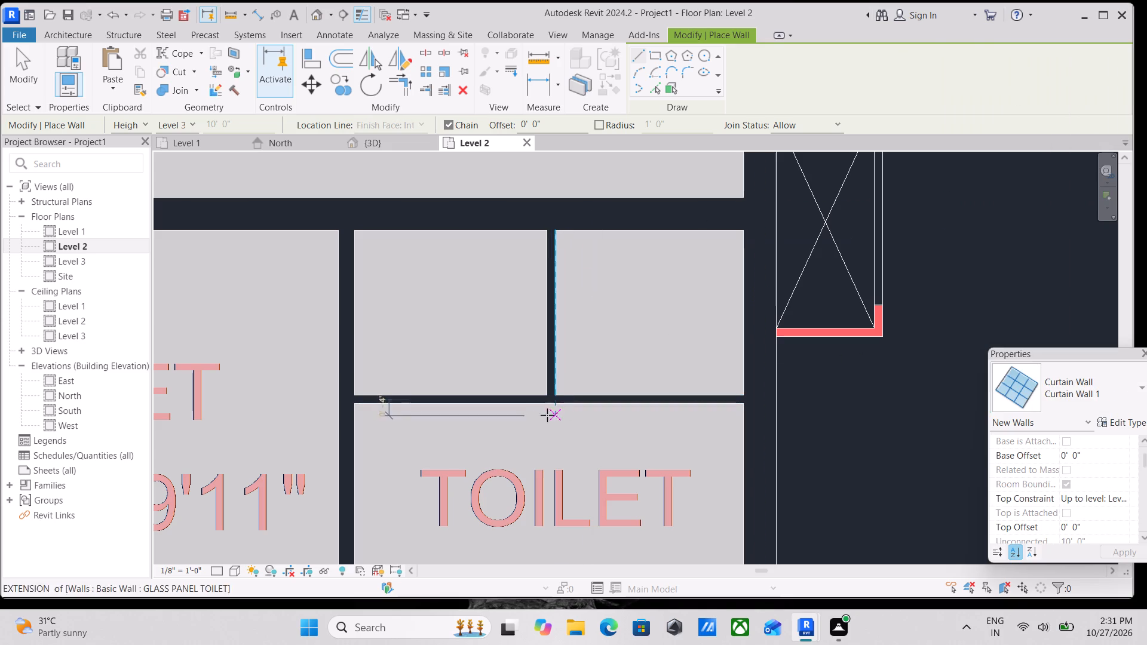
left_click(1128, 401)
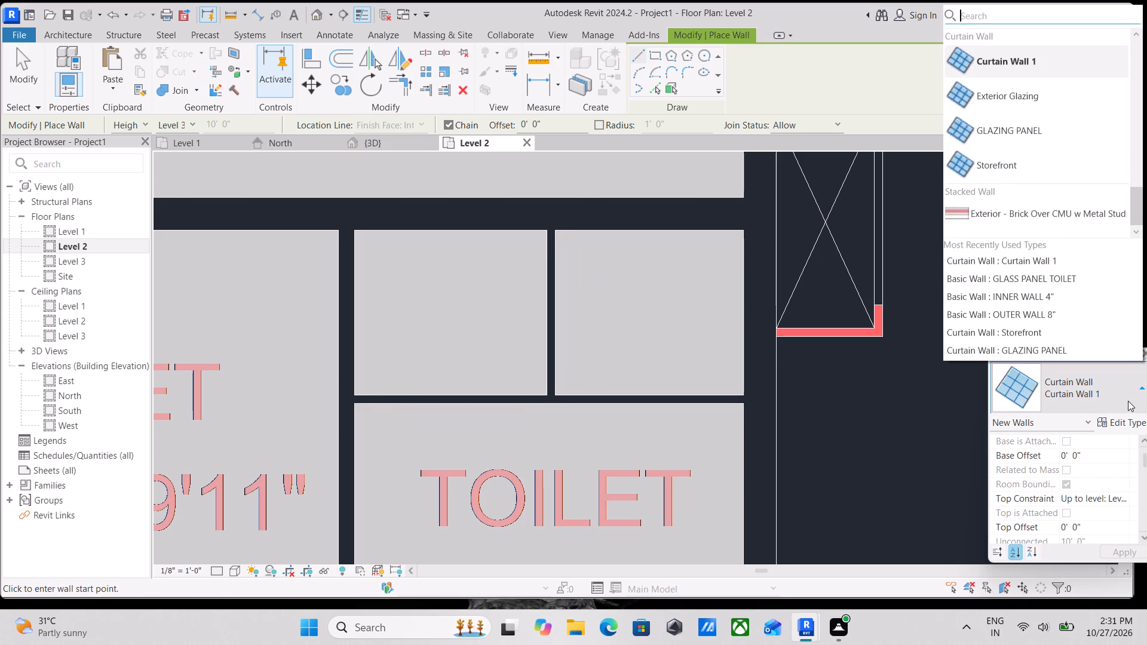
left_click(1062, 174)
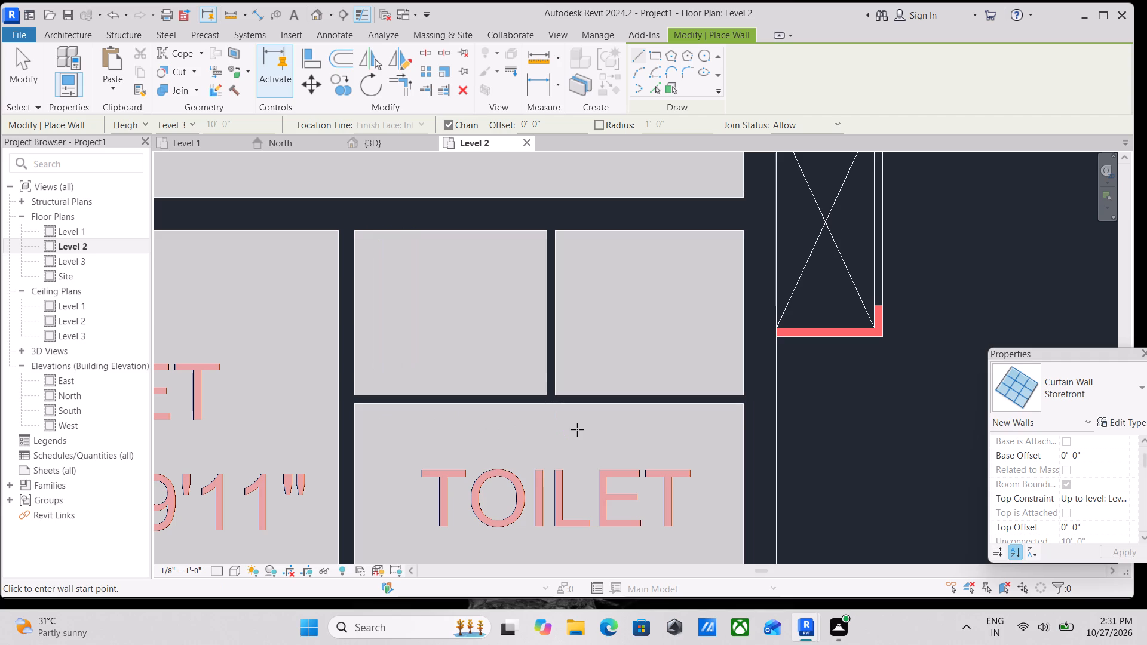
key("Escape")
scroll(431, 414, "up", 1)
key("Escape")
Change the toilet's horizontal glass partition to the Curtain Wall type Storefront.
left_click(406, 403)
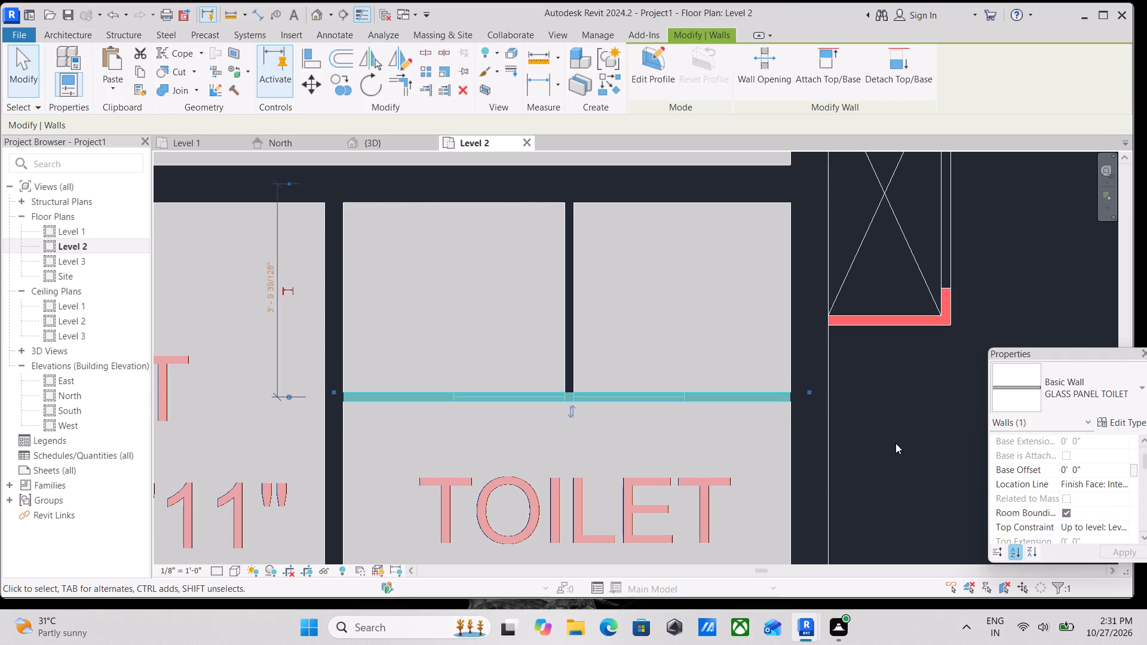
left_click(1081, 401)
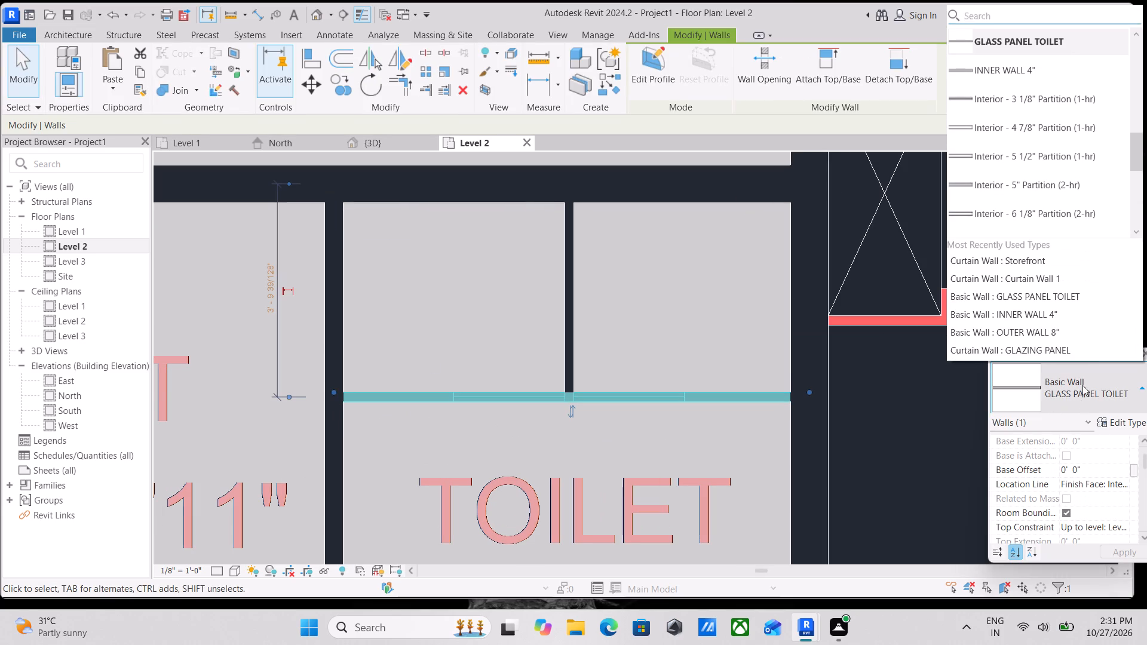
scroll(1088, 340, "down", 4)
scroll(1050, 330, "up", 3)
scroll(1041, 276, "up", 5)
scroll(1007, 226, "down", 3)
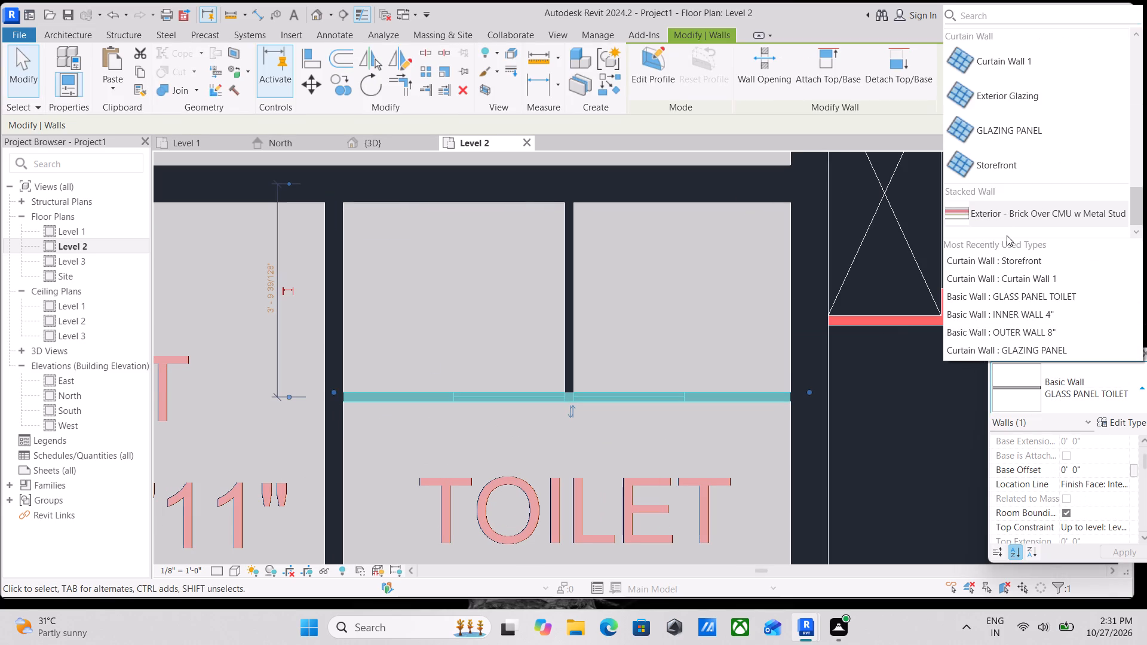
left_click(985, 161)
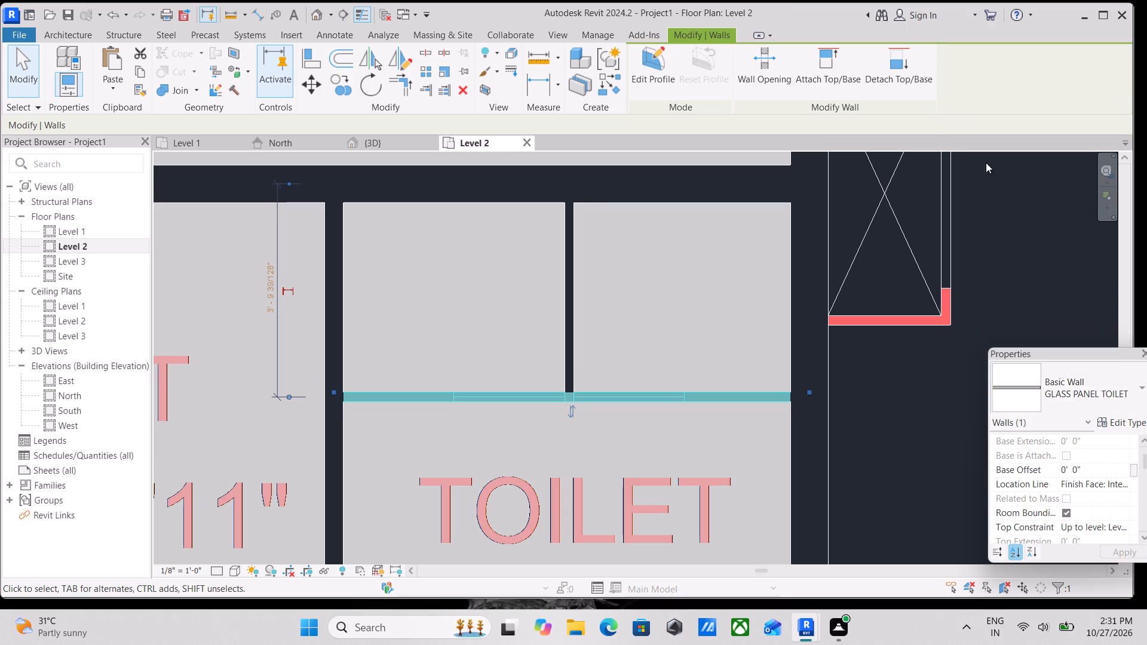
key("Escape")
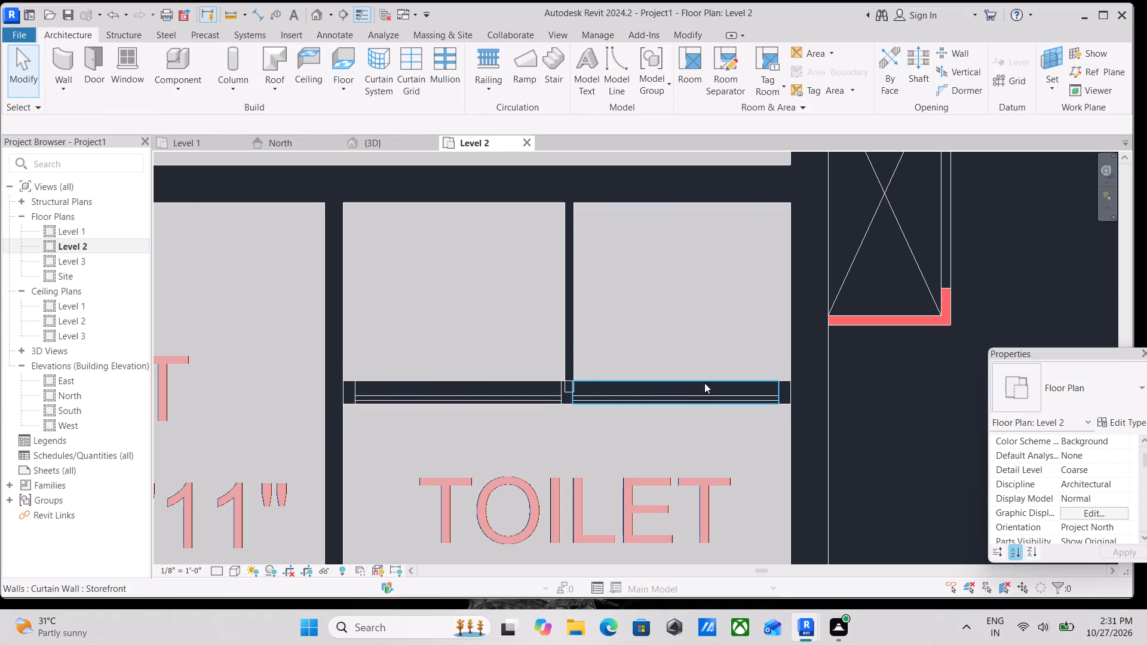
Examine the type properties of the rectangular mullion in the toilet's horizontal storefront partition, including its thickness, material and widths.
left_click(705, 385)
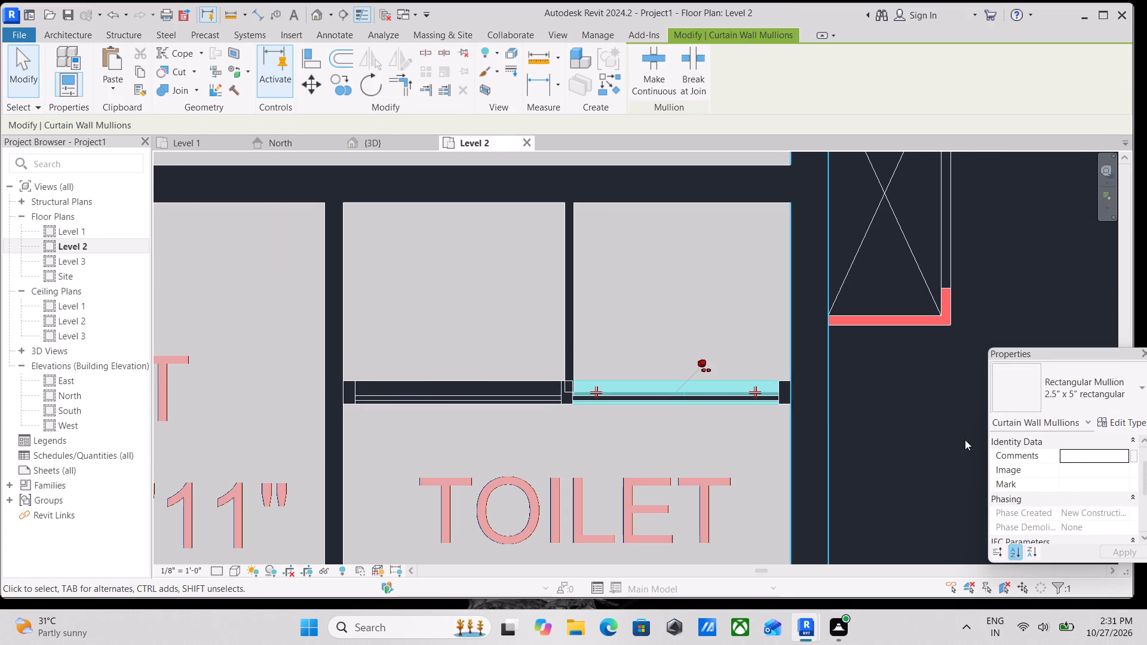
scroll(793, 414, "up", 2)
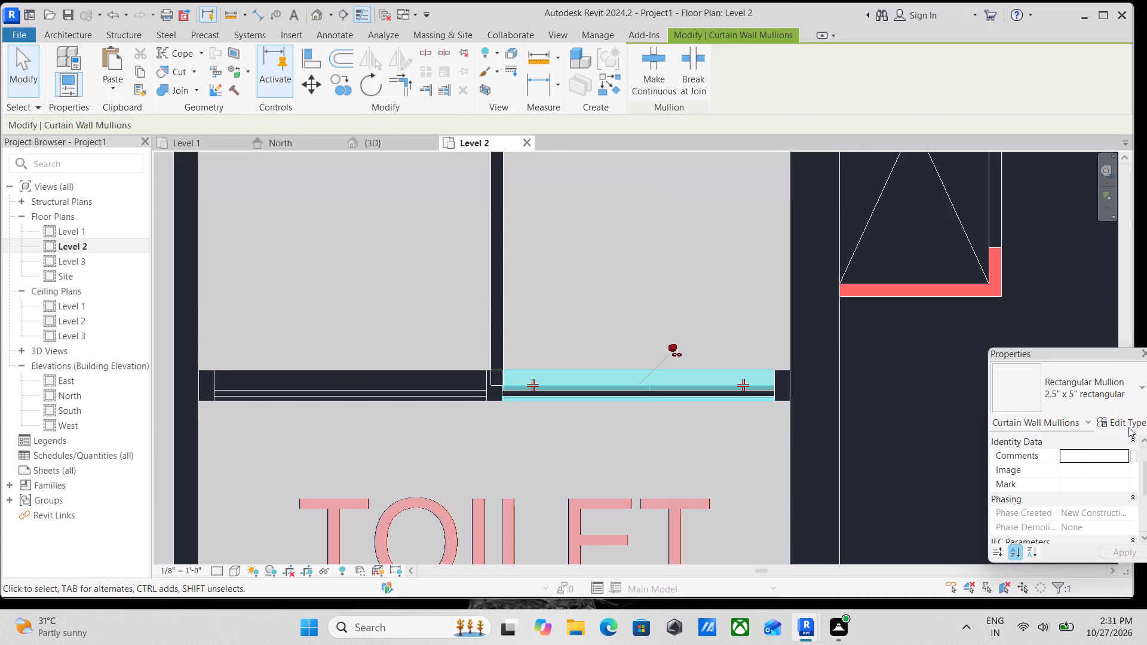
left_click(1132, 424)
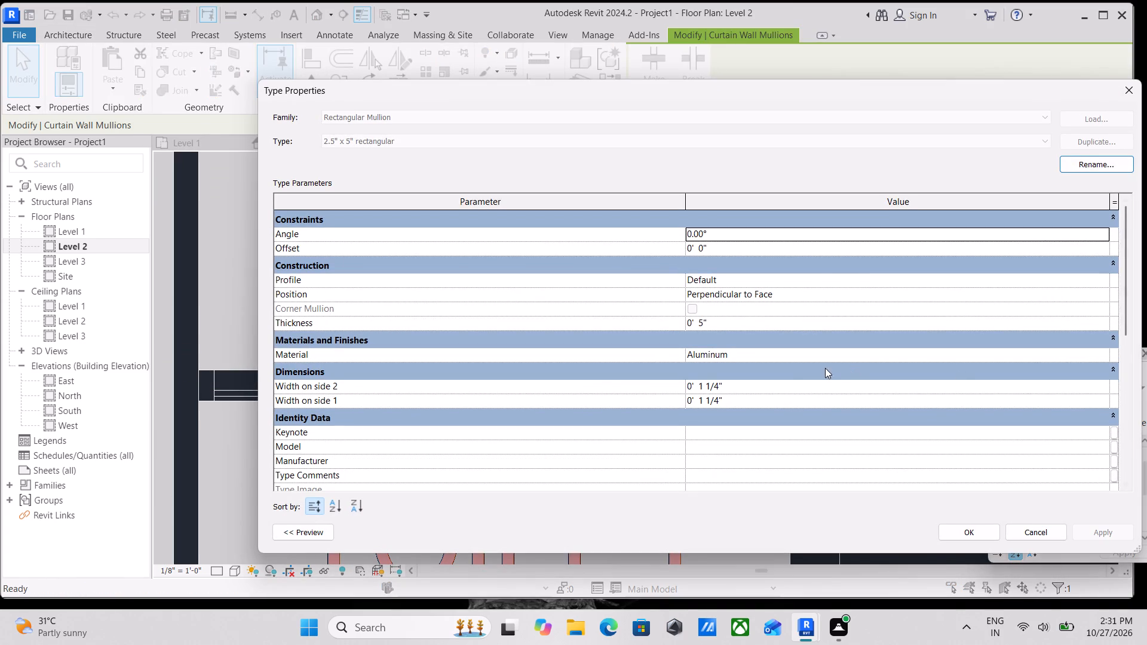
scroll(599, 327, "down", 1)
scroll(663, 335, "up", 1)
left_click(784, 357)
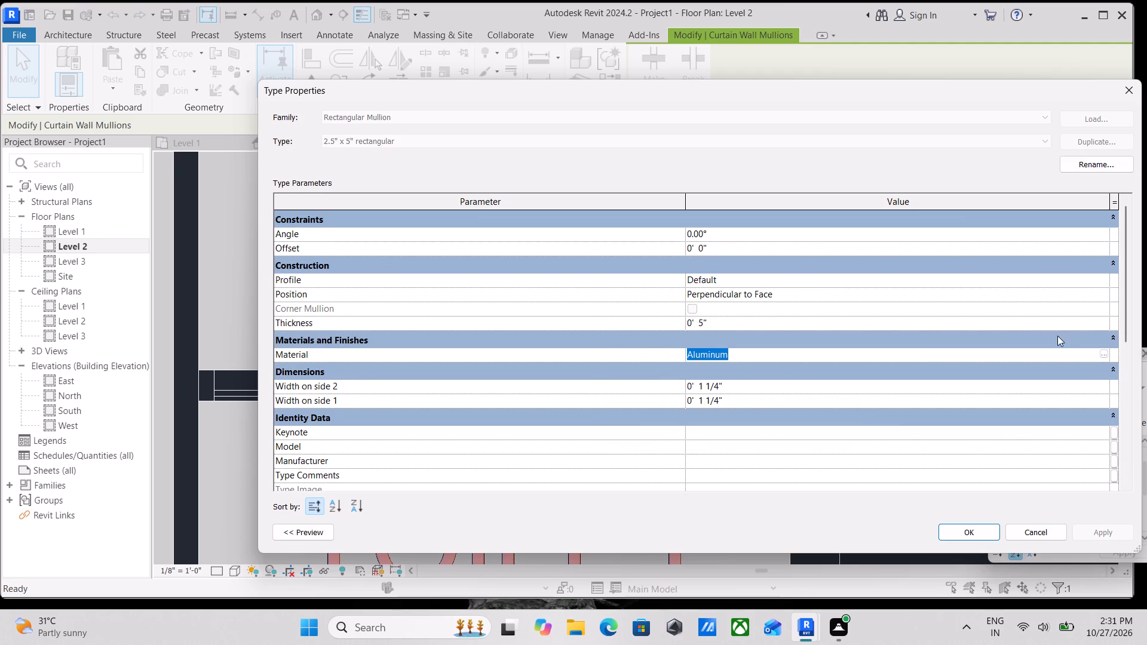
key("Escape")
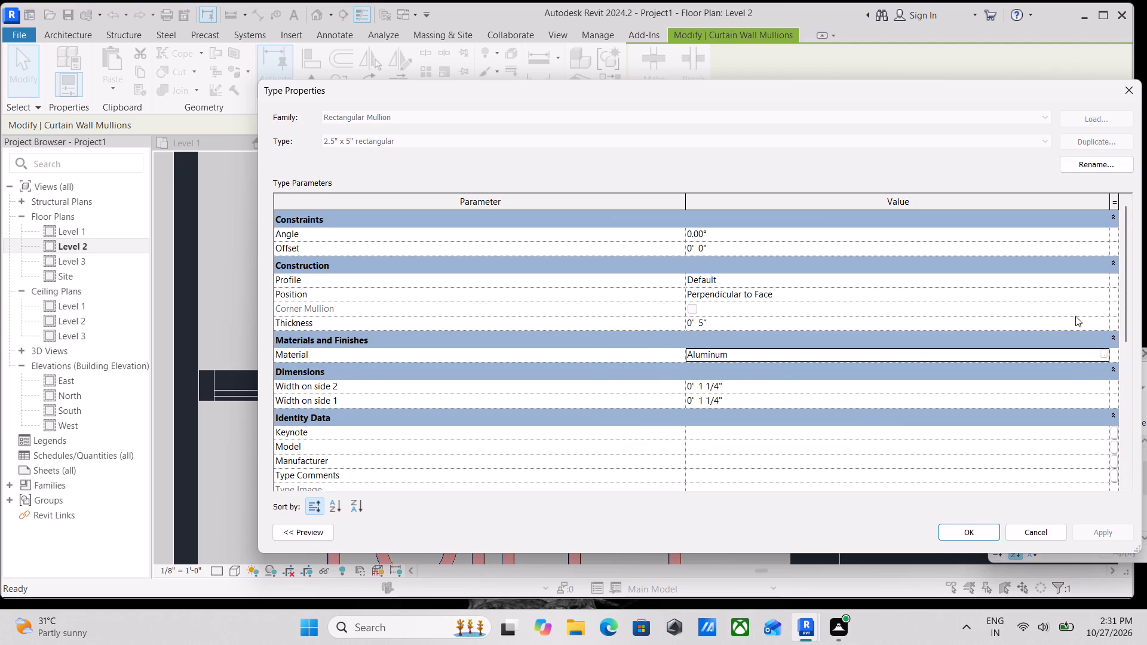
key("Escape")
scroll(562, 253, "down", 1)
key("Escape")
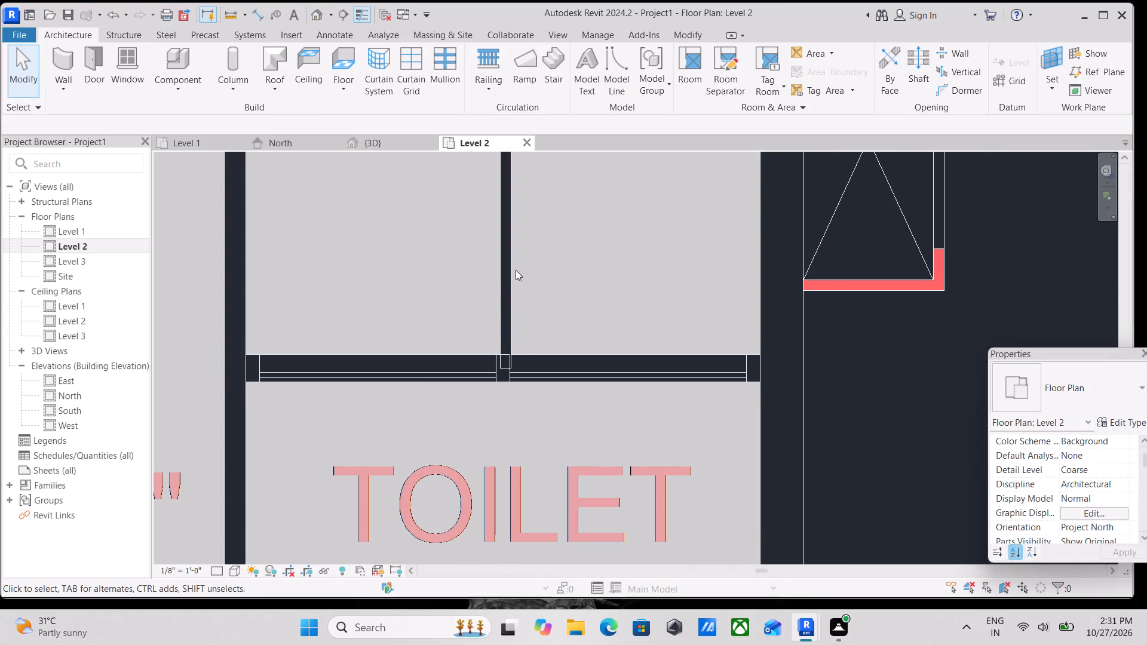
Change the toilet's vertical glass partition to the Curtain Wall type Storefront.
left_click(505, 276)
scroll(525, 274, "down", 1)
middle_click_drag(525, 274, 536, 359)
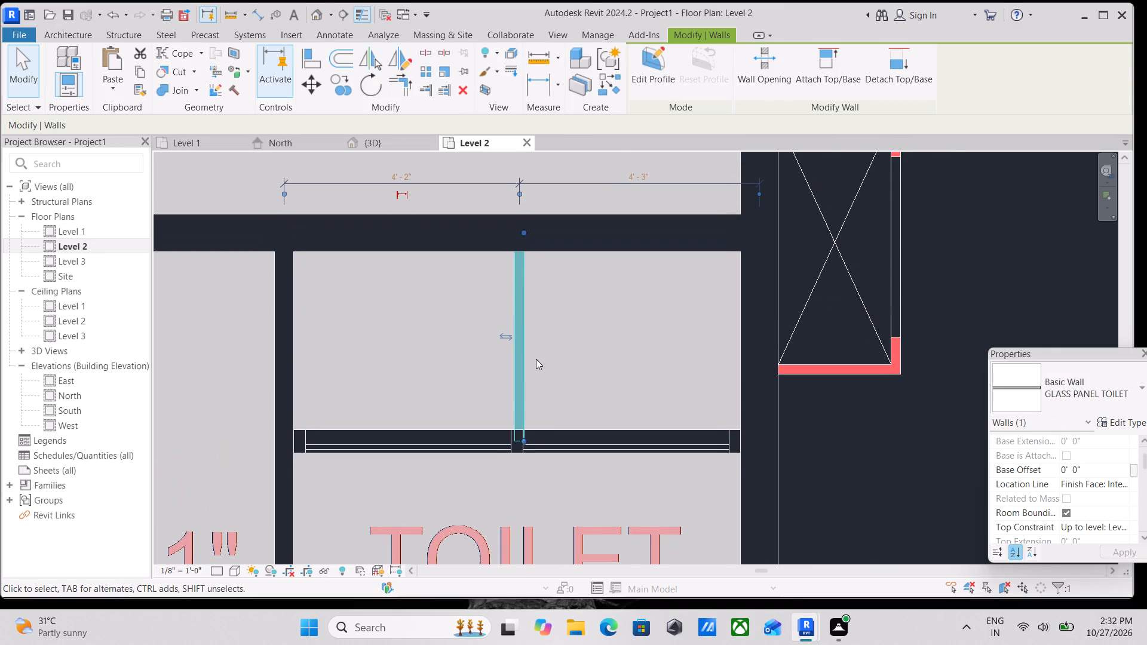
left_click(1133, 400)
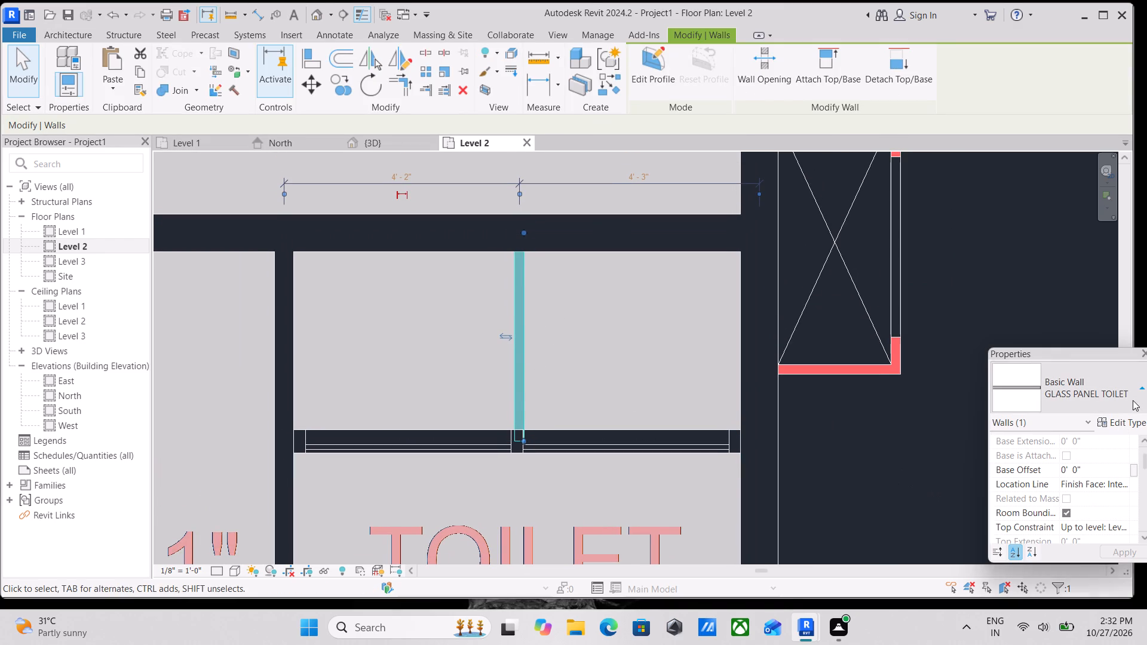
scroll(1065, 297, "up", 4)
scroll(1065, 297, "down", 6)
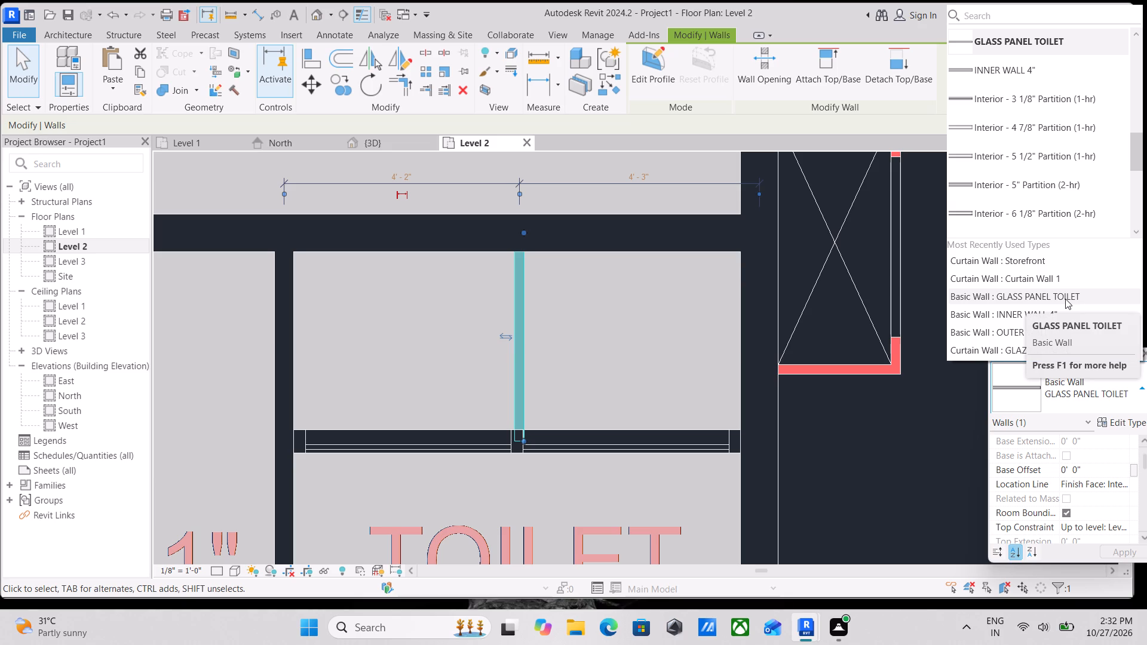
scroll(1065, 297, "up", 2)
scroll(1056, 222, "up", 2)
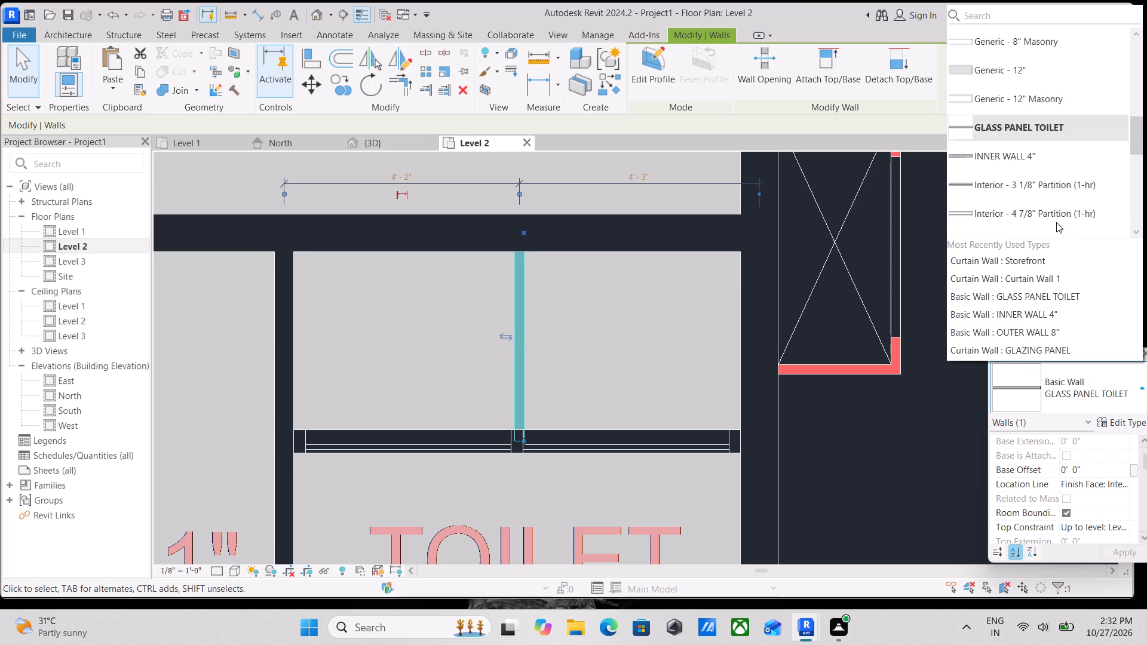
scroll(1056, 222, "up", 13)
scroll(1056, 222, "down", 9)
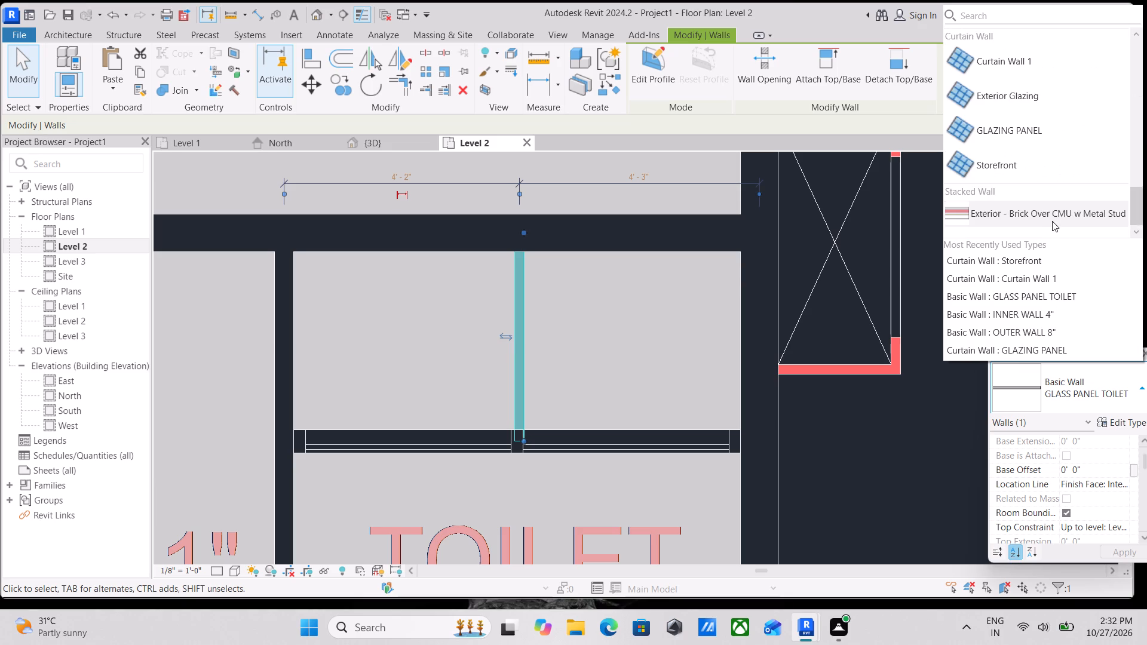
left_click(1012, 165)
key("Escape")
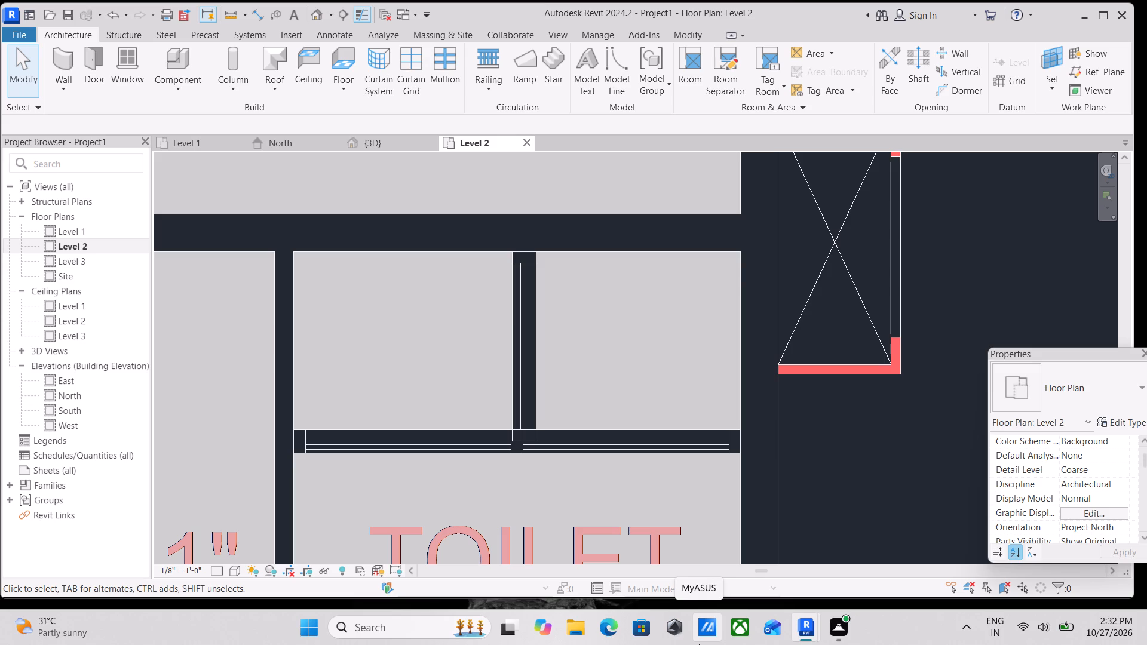
Shorten the toilet's vertical storefront partition to about 3' 2", ending its lower end at the near face of the horizontal storefront partition.
key("Escape")
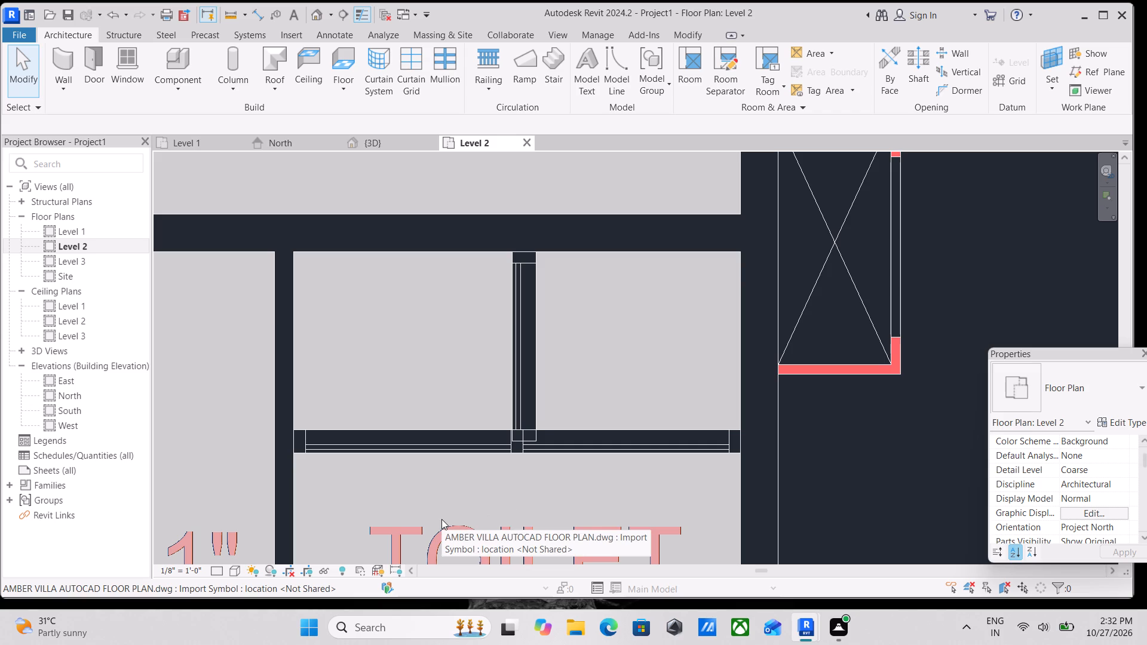
left_click(526, 349)
scroll(516, 444, "up", 5)
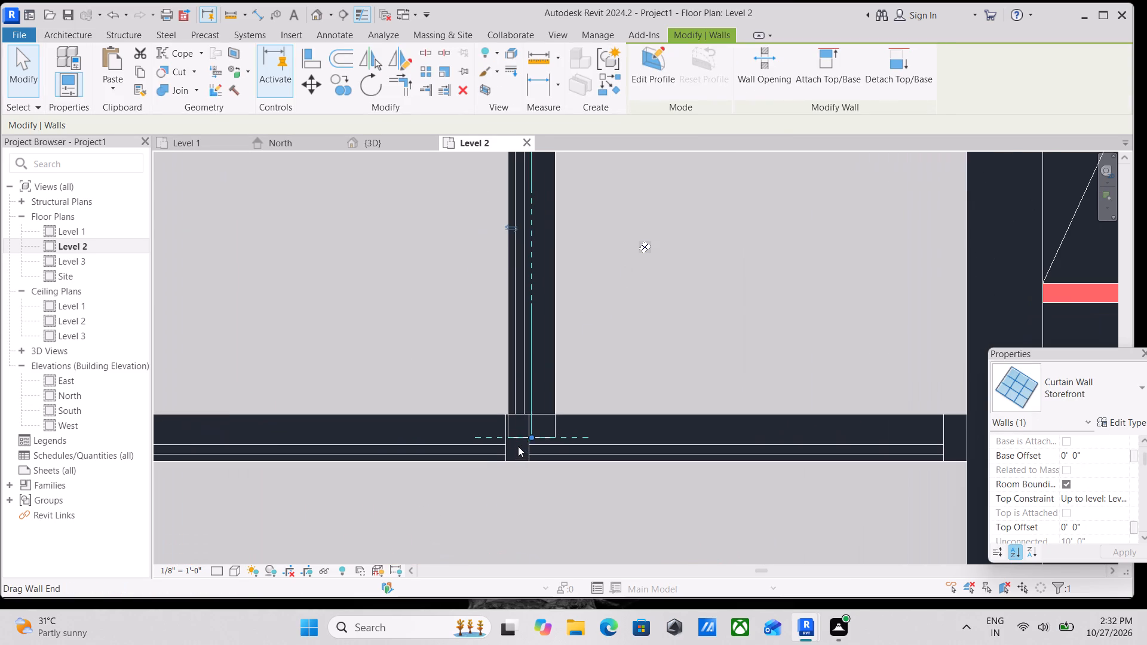
left_click_drag(533, 435, 530, 432)
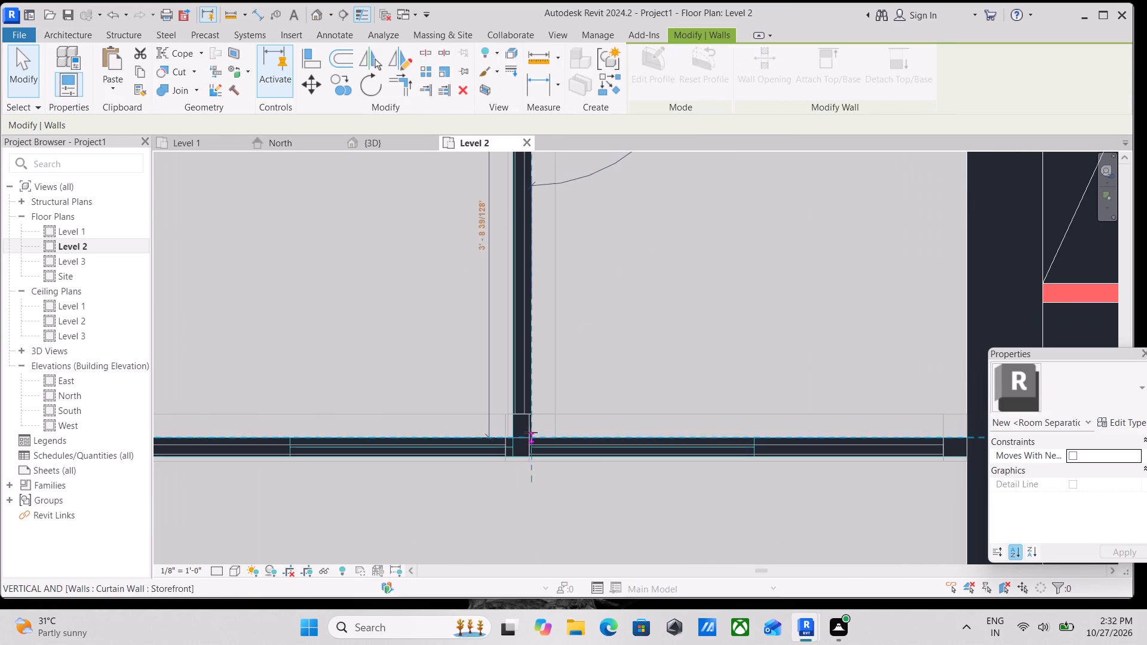
left_click_drag(530, 432, 525, 415)
scroll(560, 417, "down", 4)
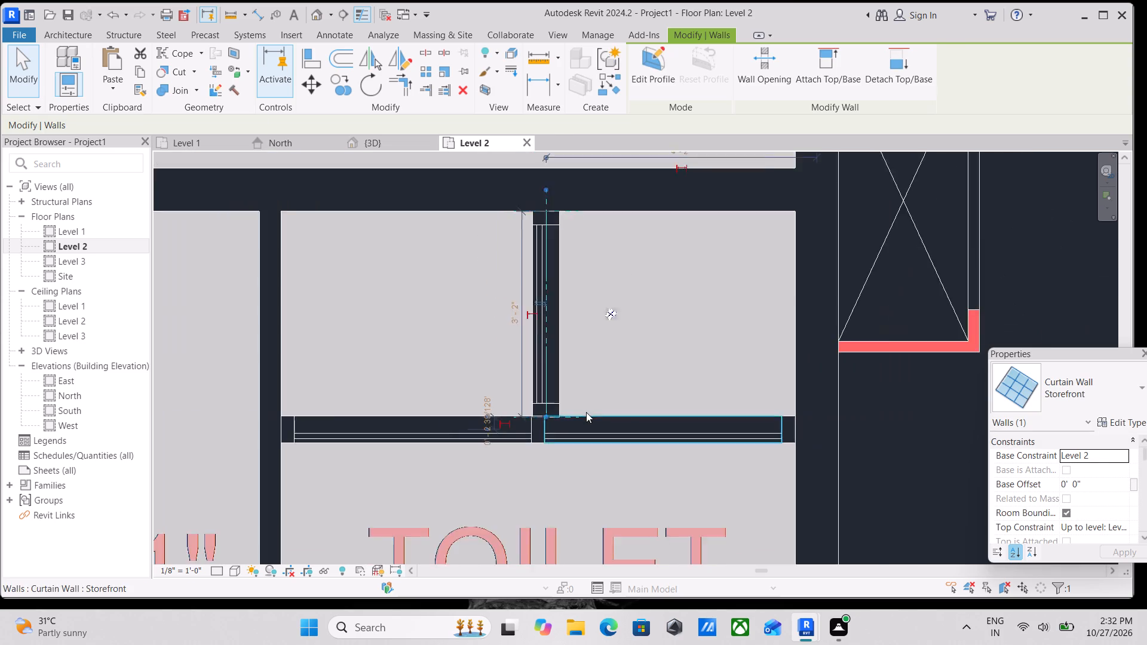
scroll(586, 412, "down", 2)
middle_click_drag(588, 407, 617, 494)
key("Escape")
Draw an INNER WALL 4" wall about 10' 0" long below the balcony-side bedroom, from the outer wall over the toilet and closet, with location line Finish Face: Interior.
scroll(554, 372, "down", 3)
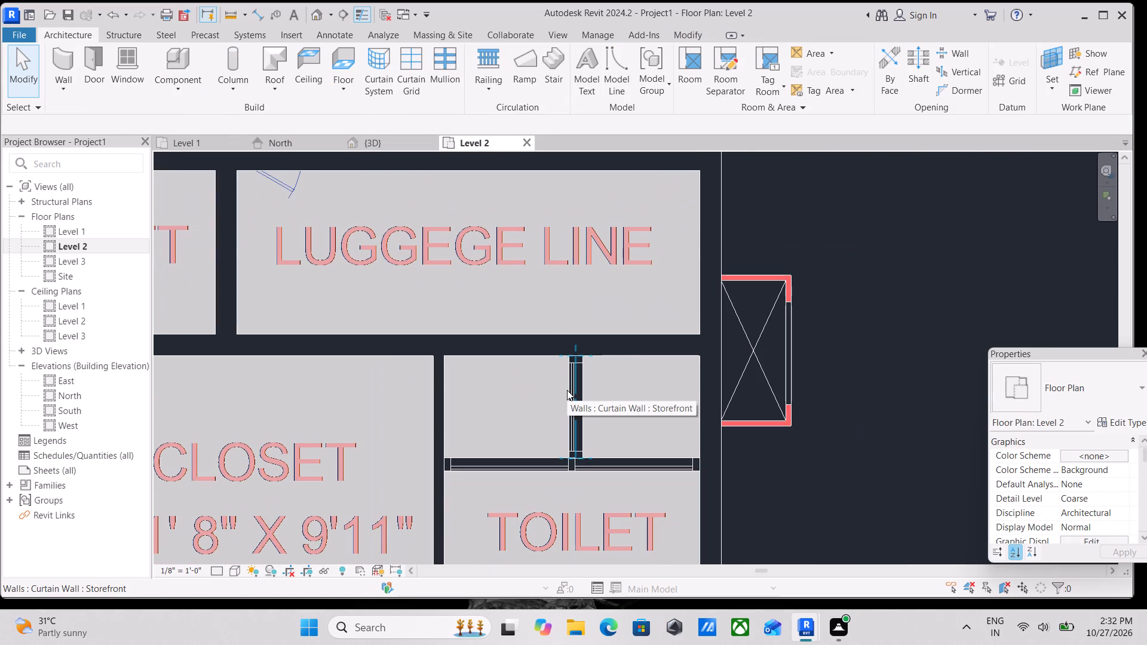
scroll(595, 364, "down", 6)
middle_click_drag(591, 370, 689, 301)
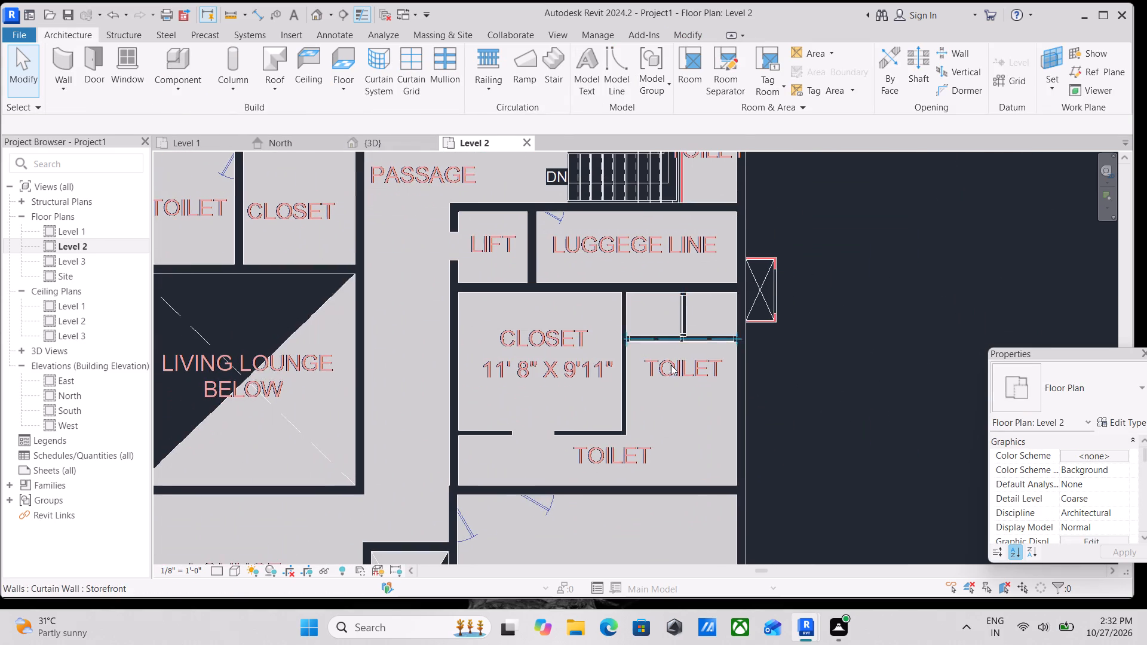
middle_click_drag(544, 403, 649, 357)
scroll(632, 382, "up", 1)
scroll(606, 364, "down", 1)
middle_click_drag(606, 364, 614, 463)
scroll(617, 374, "down", 2)
middle_click_drag(617, 374, 619, 430)
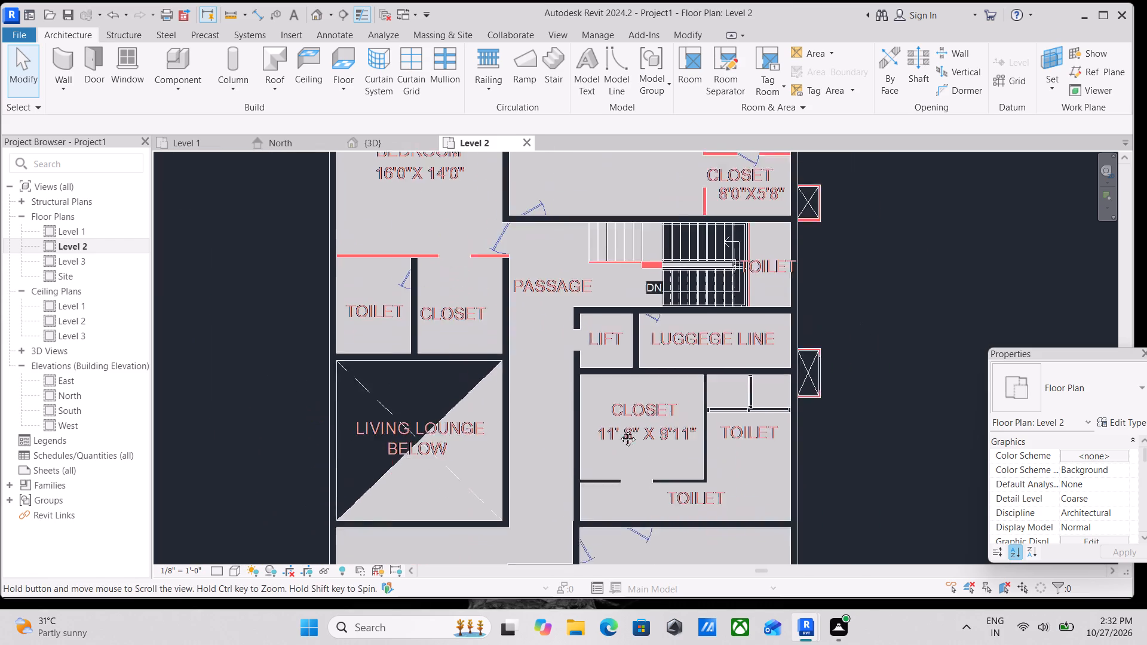
middle_click_drag(619, 430, 617, 494)
middle_click_drag(455, 357, 514, 429)
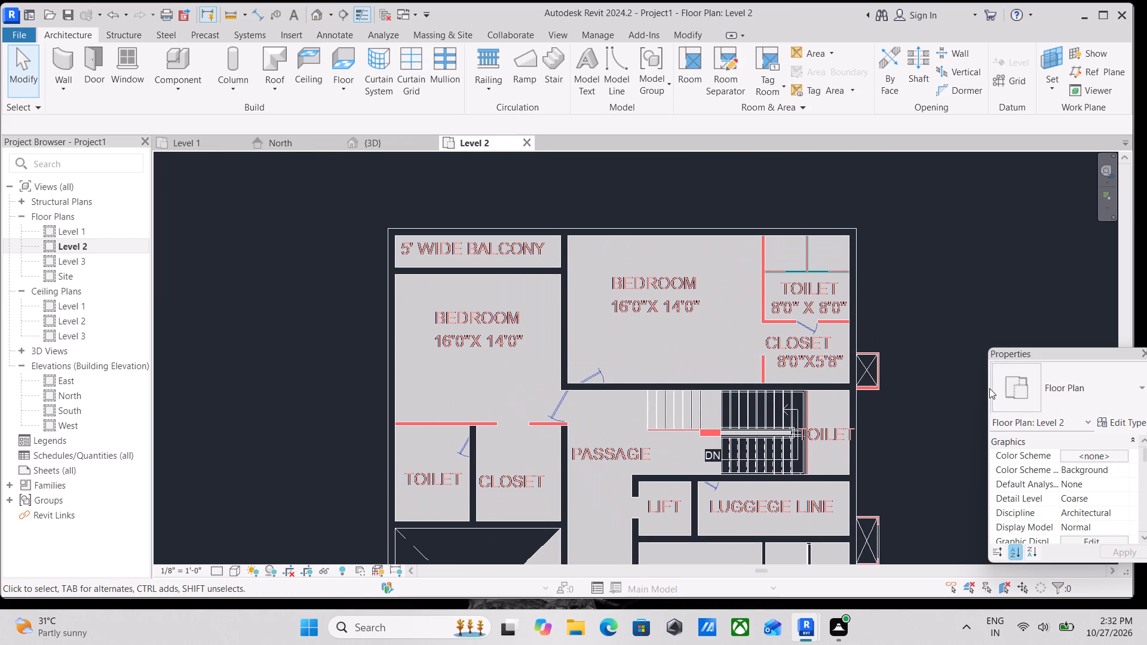
type("WA")
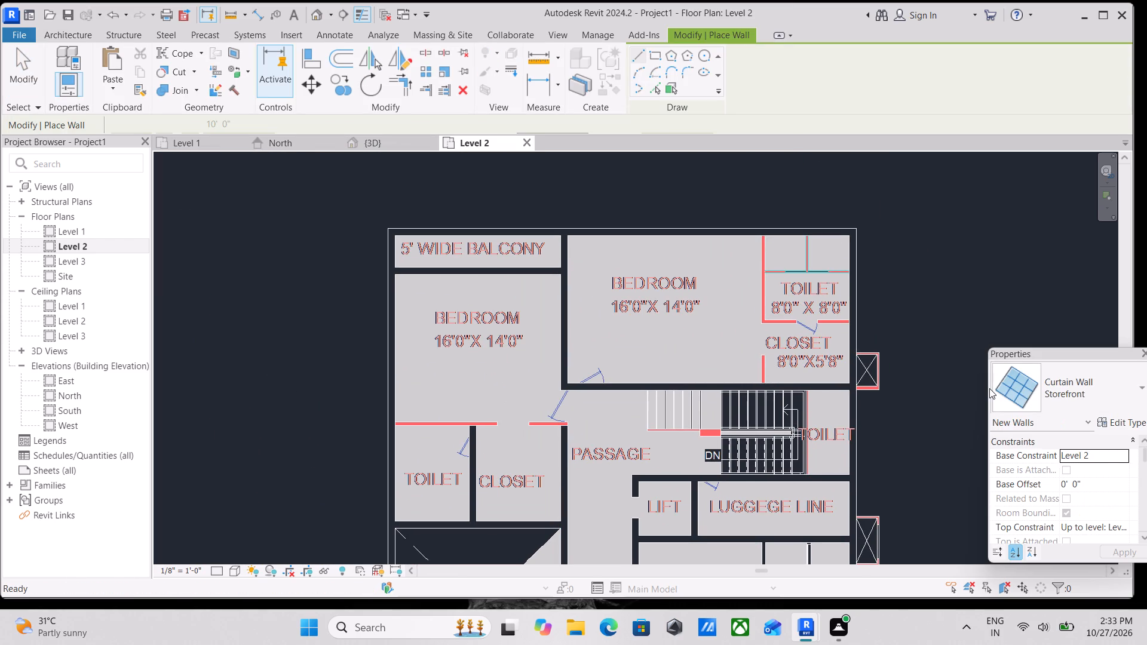
left_click(1110, 401)
scroll(1071, 294, "up", 8)
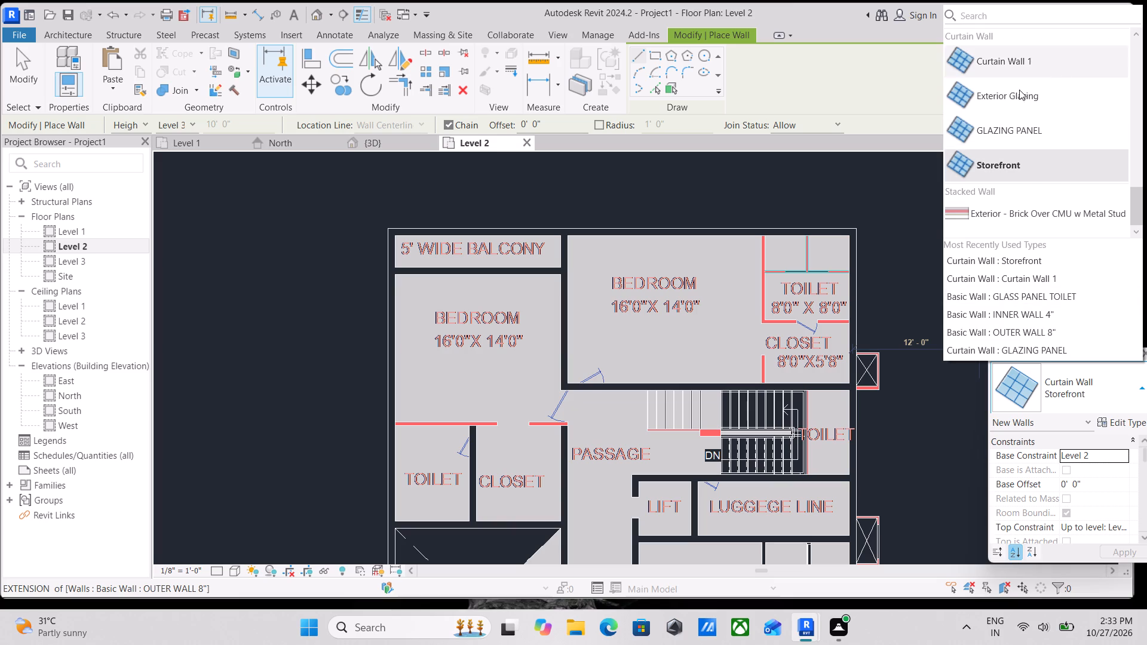
scroll(998, 287, "down", 2)
left_click(1028, 311)
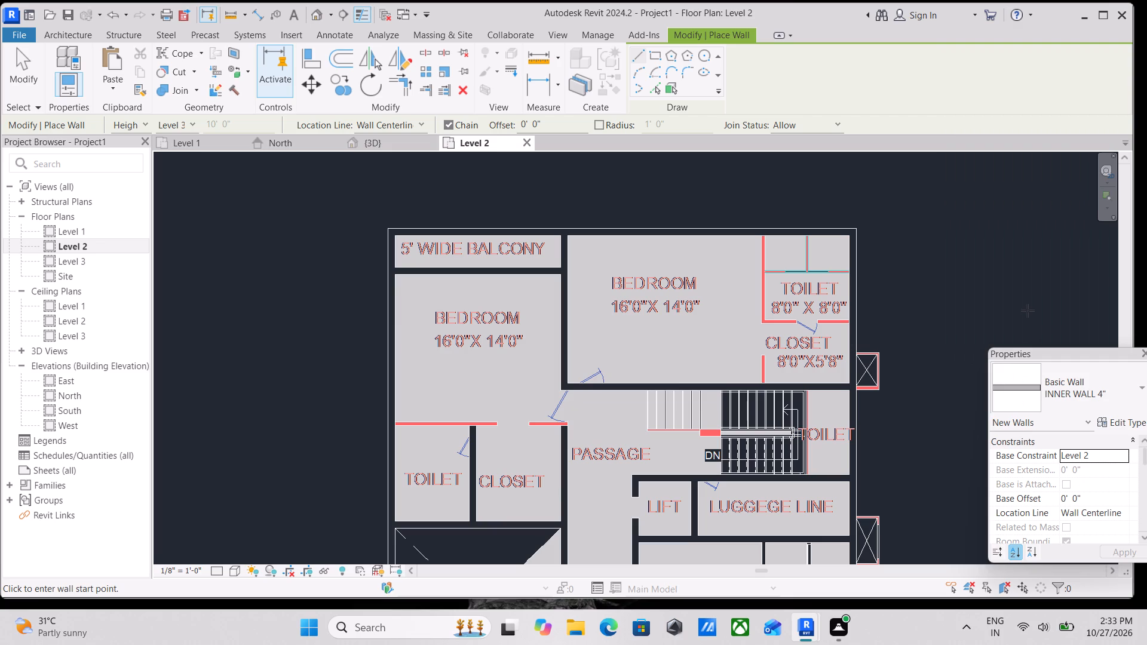
scroll(413, 444, "up", 9)
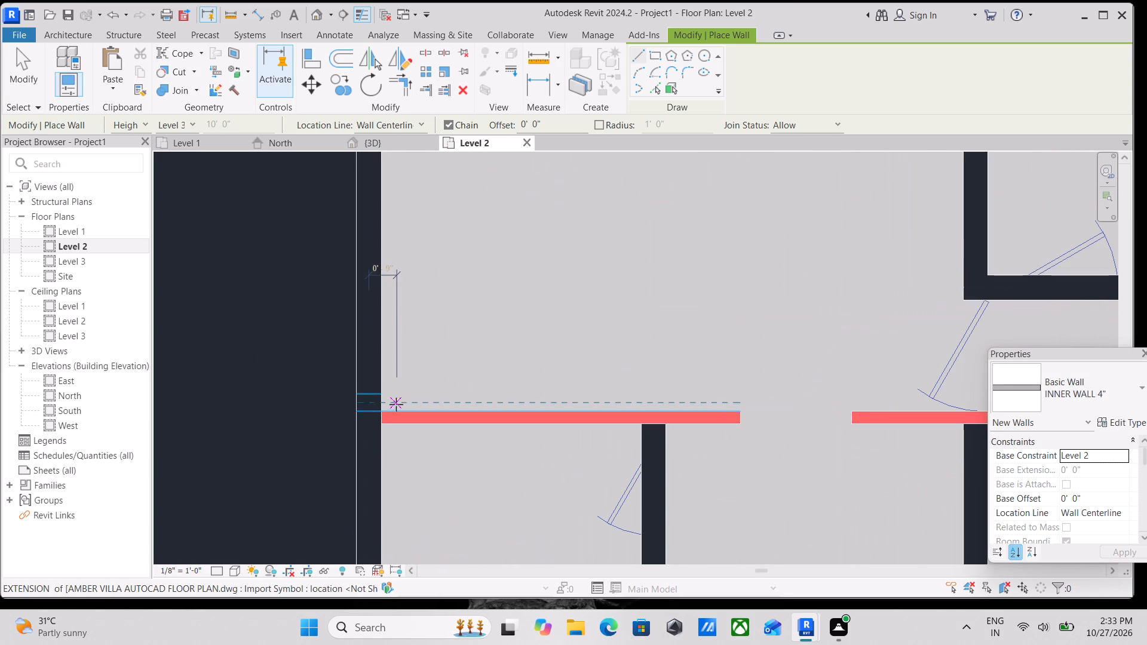
left_click(384, 410)
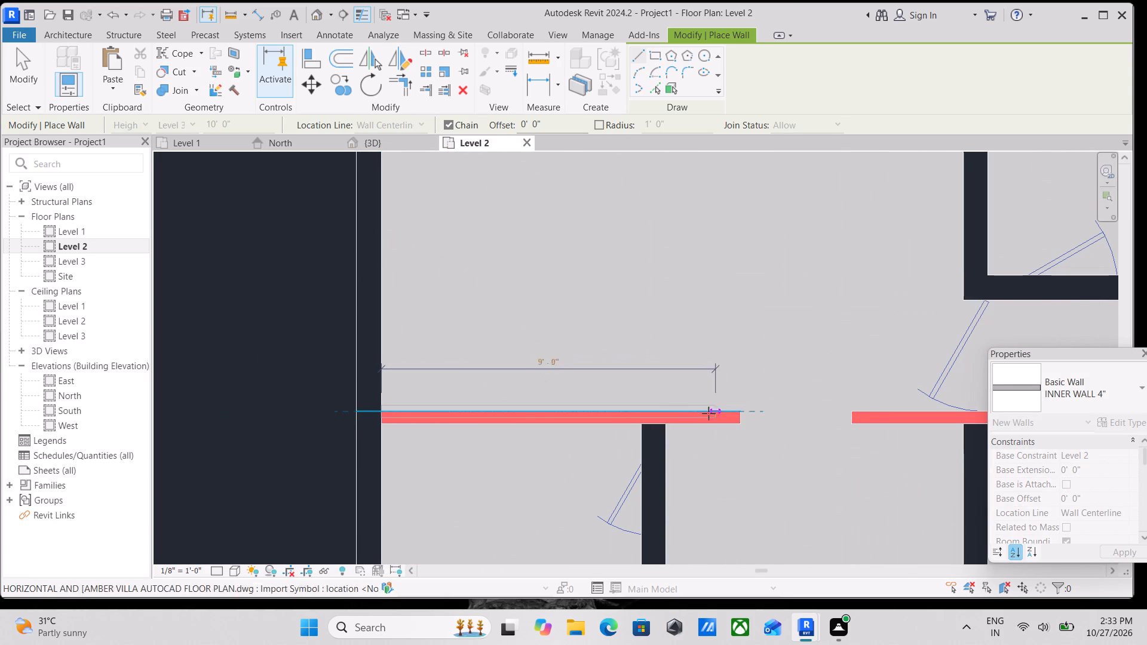
key("Escape")
scroll(390, 422, "up", 3)
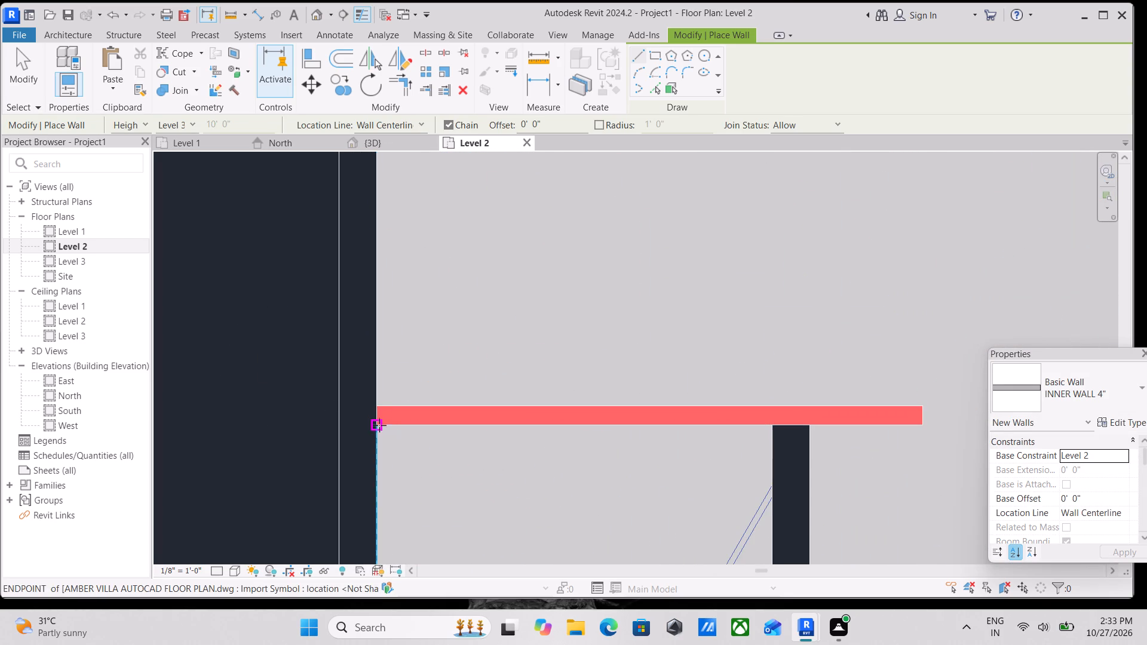
left_click(412, 124)
left_click(403, 179)
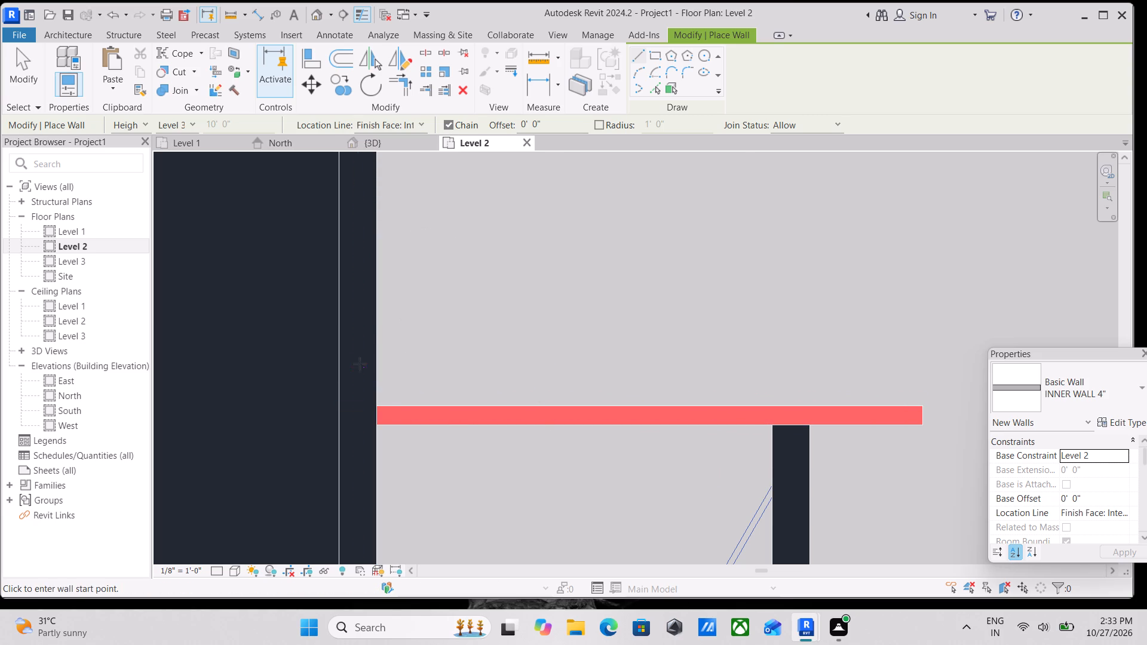
left_click(373, 405)
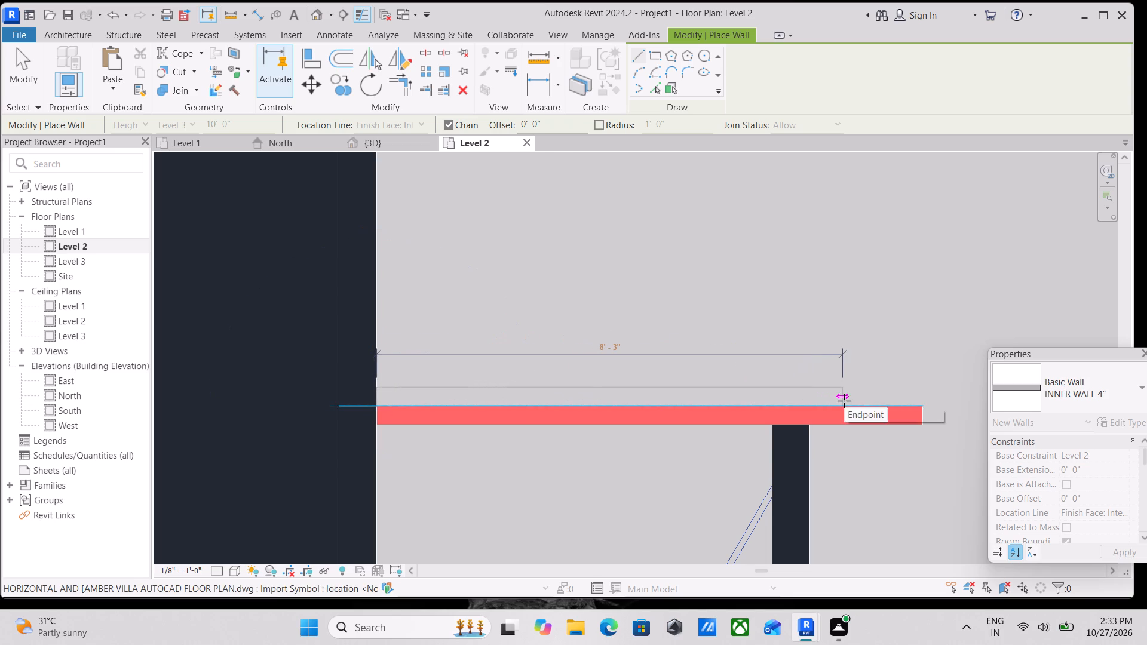
key("space")
left_click(918, 405)
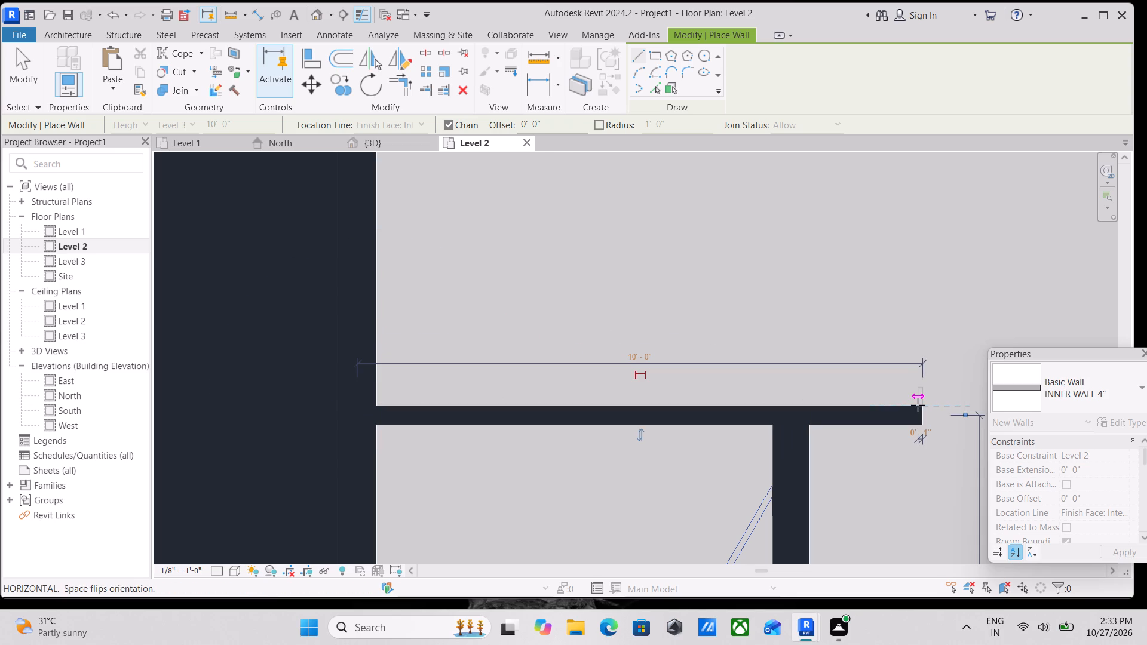
key("grave")
scroll(928, 386, "down", 6)
middle_click_drag(787, 358, 592, 367)
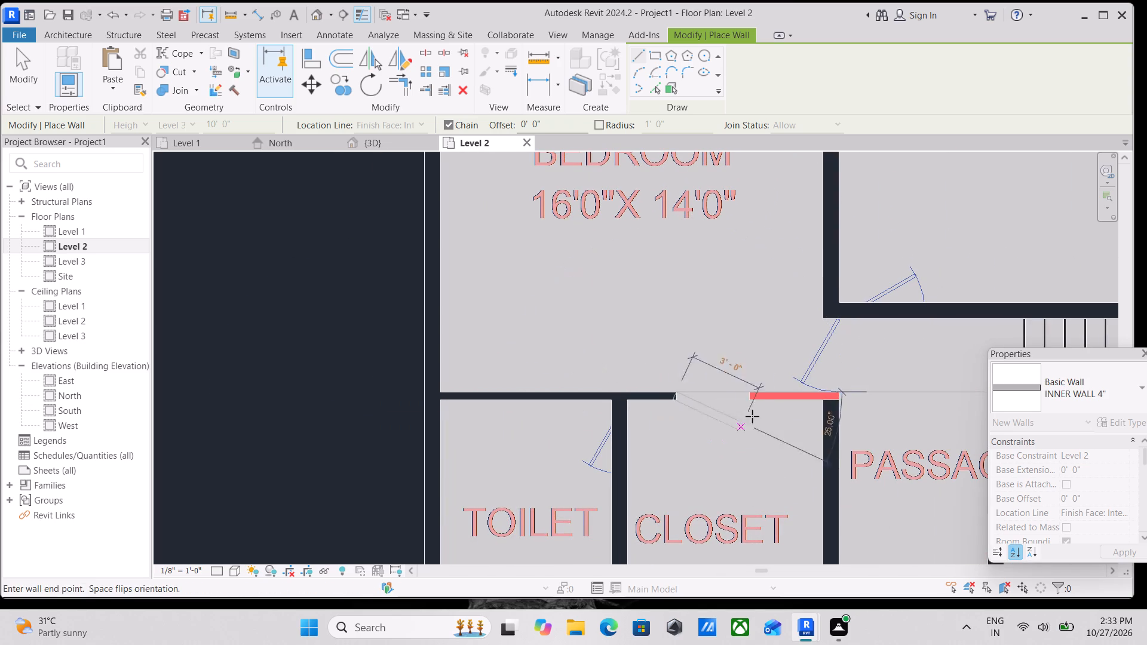
key("Escape")
Draw the remaining INNER WALL 4" segment, about 3' 8" long, between the closet opening and the passage-side wall's outer corner.
scroll(847, 406, "up", 3)
scroll(734, 391, "up", 5)
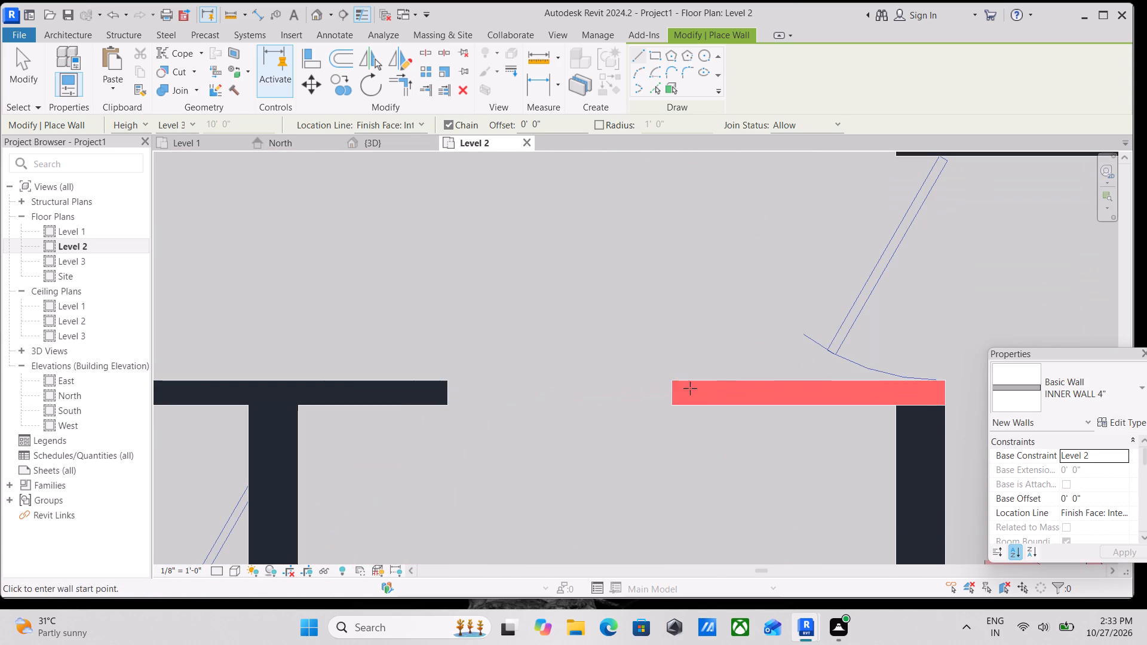
left_click(673, 384)
middle_click_drag(795, 383, 642, 392)
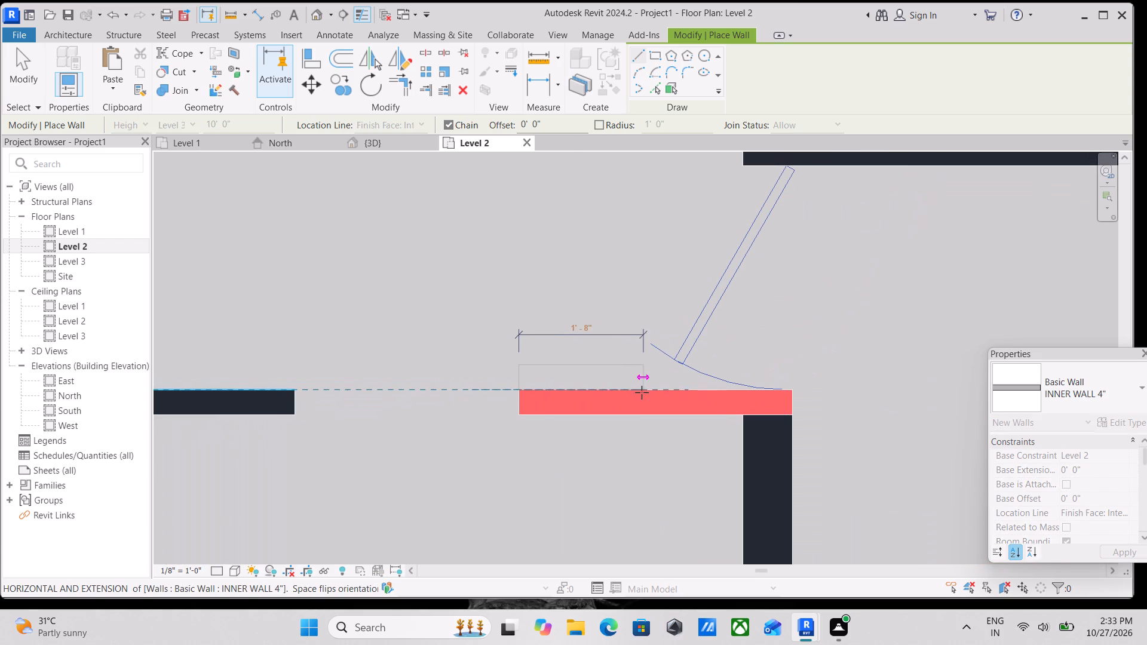
key("space")
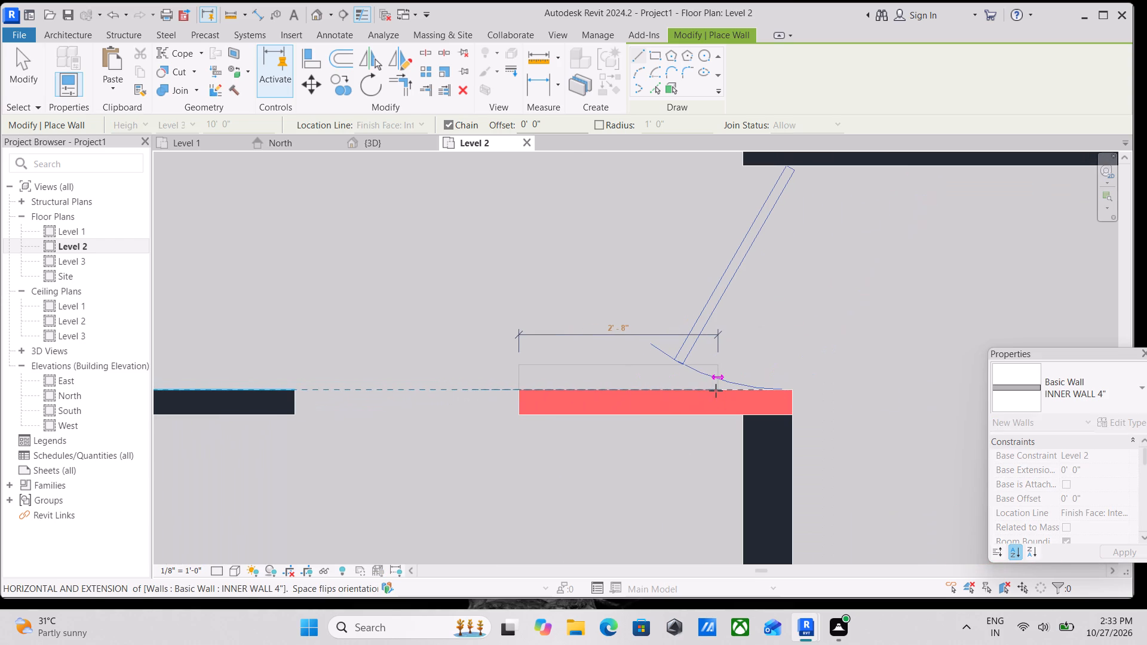
left_click(790, 388)
key("Escape")
Draw an INNER WALL 4" wall about 3' 0" long across the bedroom's door opening to the passage, joining the two outer-wall corners.
scroll(790, 388, "down", 8)
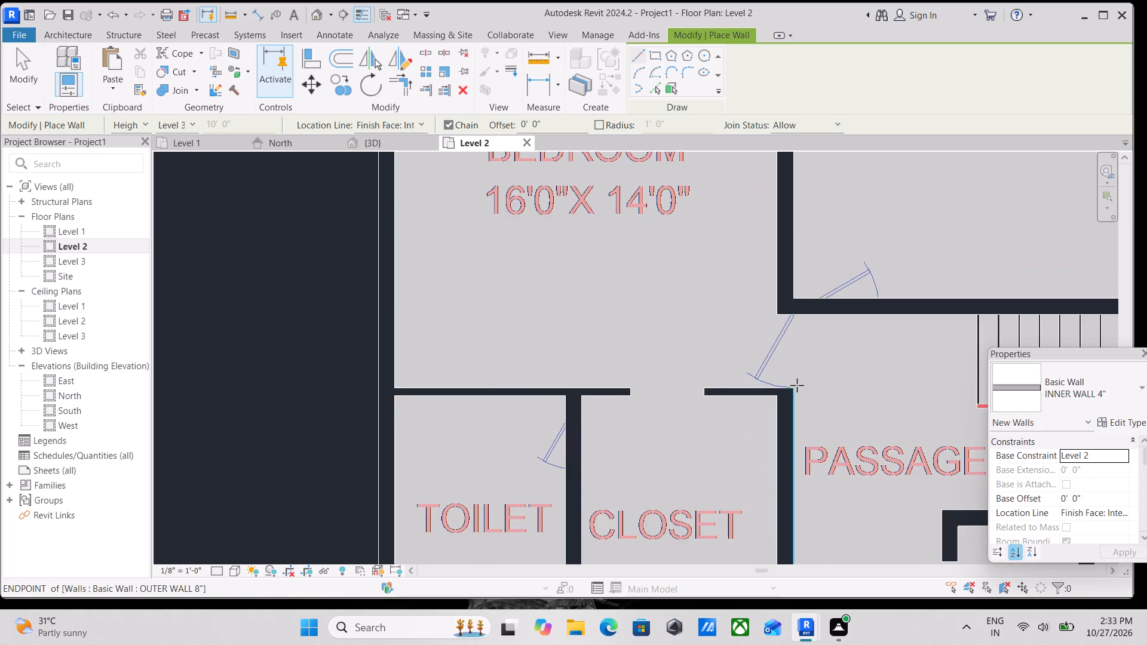
middle_click_drag(797, 385, 622, 376)
scroll(677, 377, "down", 3)
middle_click_drag(677, 377, 646, 410)
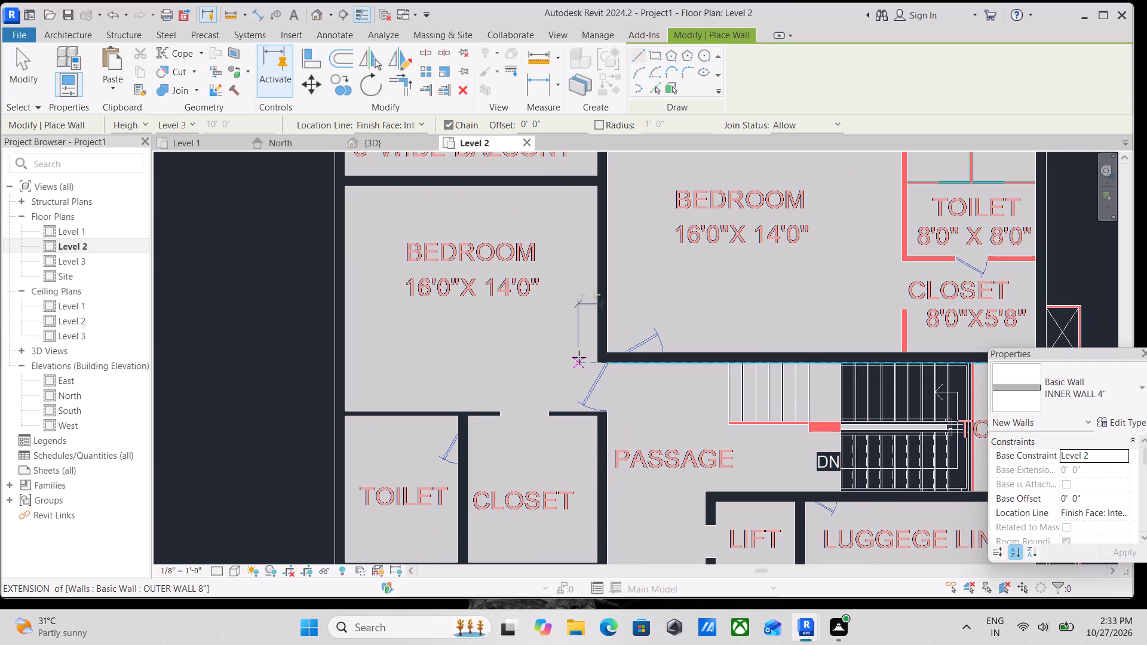
scroll(590, 366, "up", 2)
left_click(599, 365)
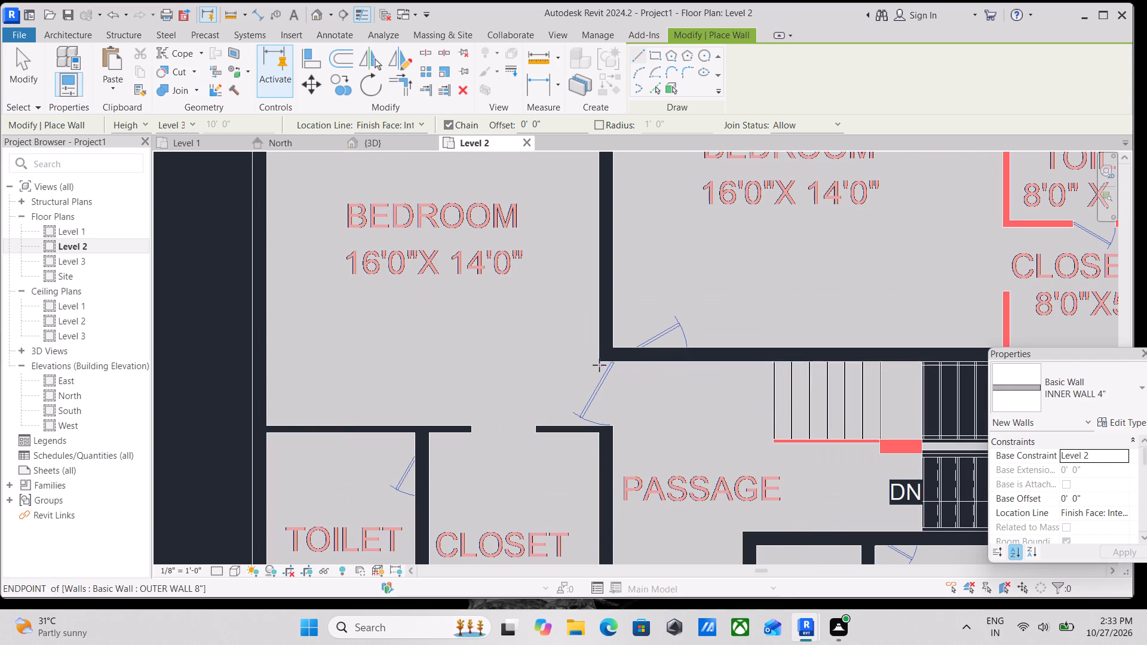
left_click(603, 425)
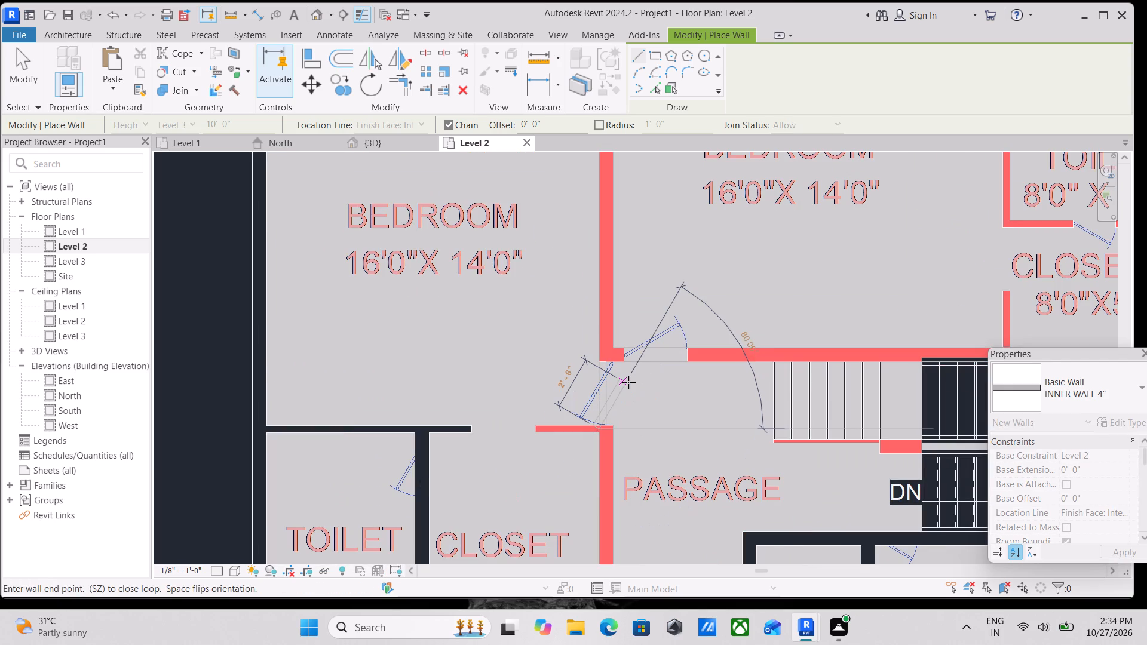
key("Escape")
key("Escape")
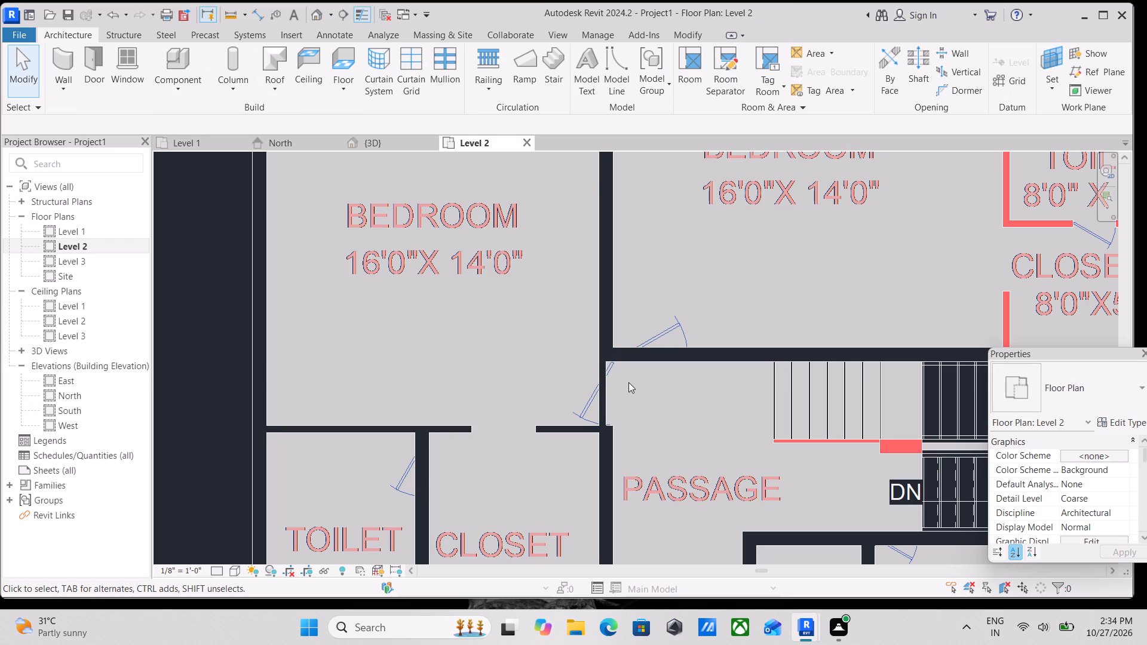
key("Escape")
scroll(597, 399, "down", 2)
key("Escape")
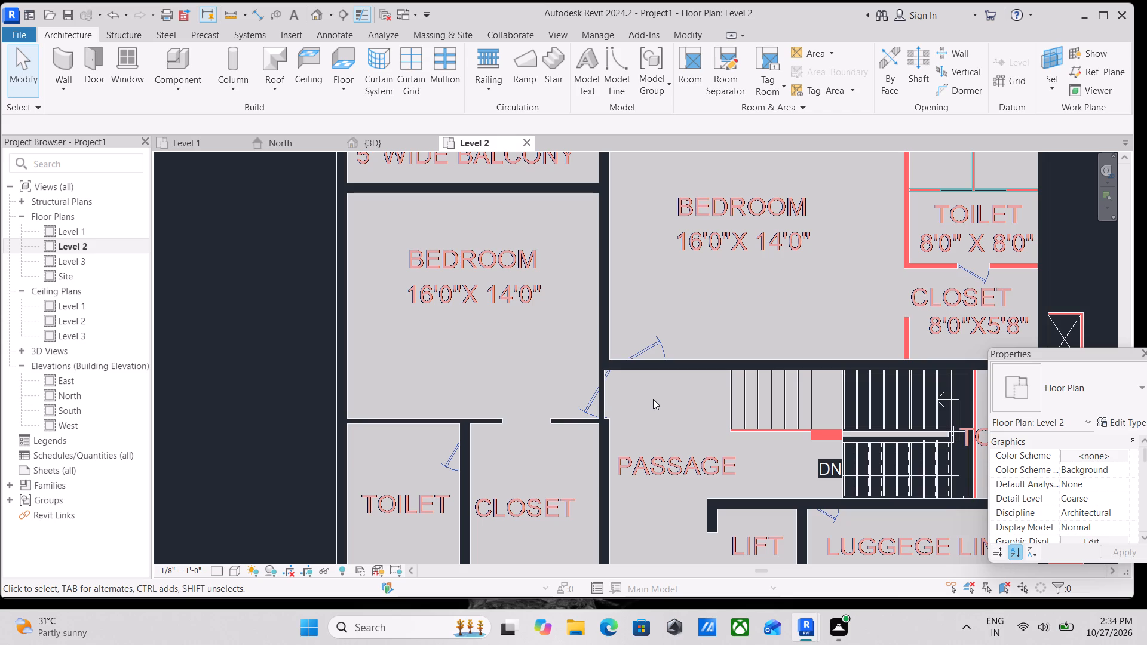
Examine the Level 2 plan from the upper bedrooms and staircase down to the lounge and large bedroom, checking the traced walls.
scroll(695, 367, "down", 3)
middle_click_drag(717, 354, 697, 355)
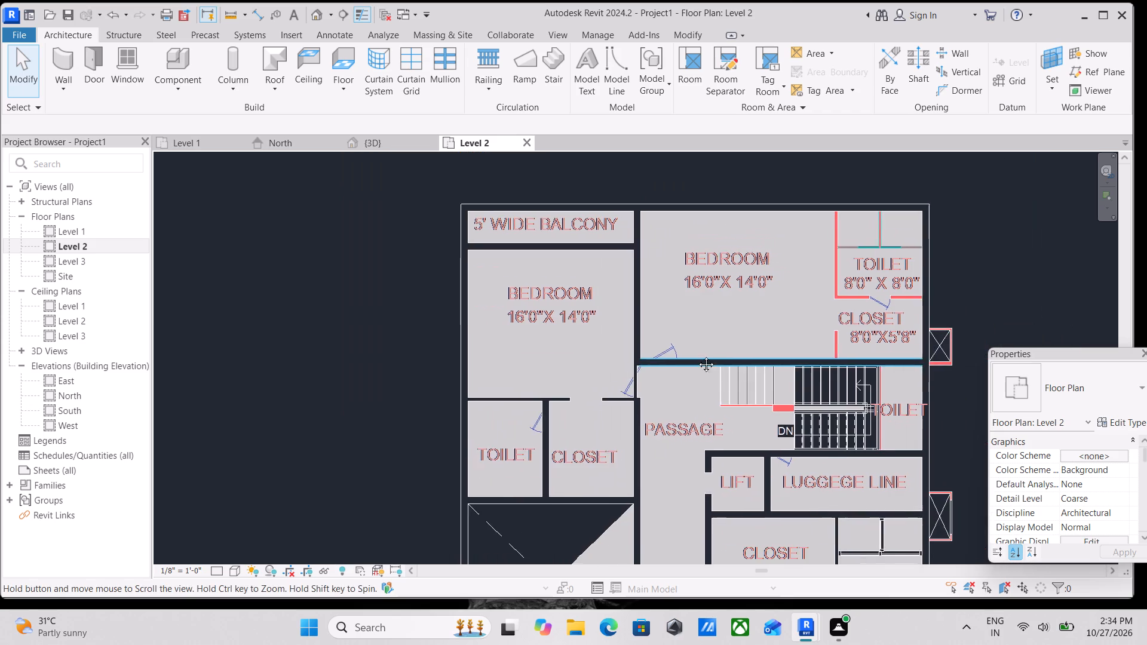
middle_click_drag(697, 355, 575, 356)
scroll(599, 475, "up", 2)
scroll(608, 434, "down", 2)
middle_click_drag(608, 434, 619, 418)
scroll(656, 391, "up", 2)
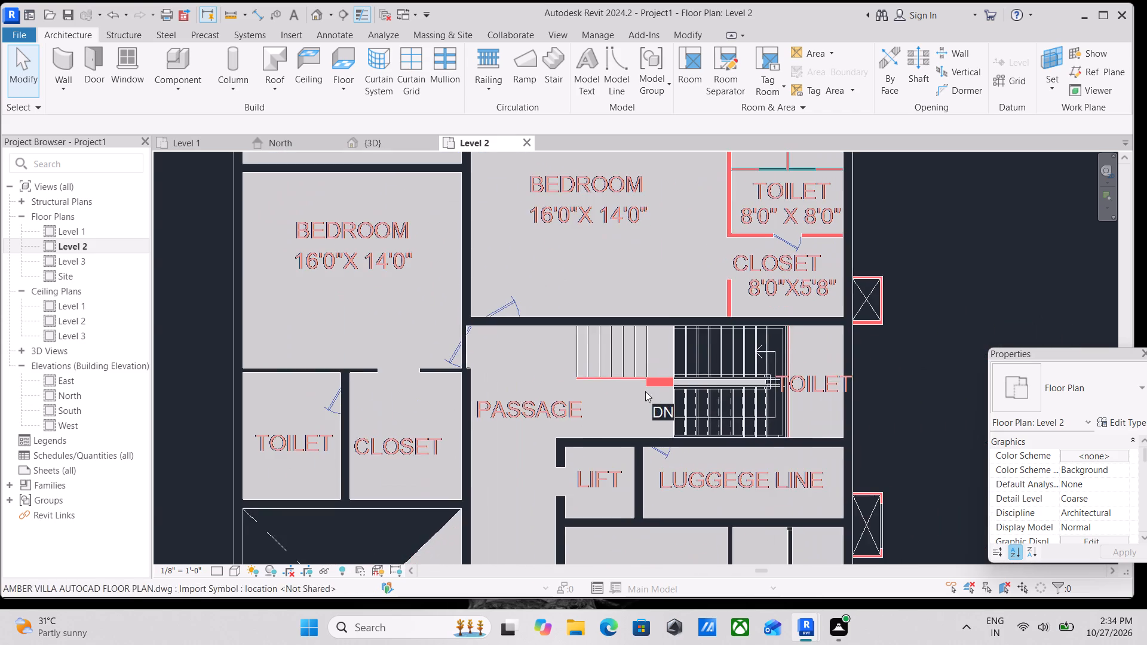
middle_click_drag(351, 376, 576, 431)
middle_click_drag(535, 399, 507, 337)
scroll(516, 363, "down", 1)
scroll(517, 350, "up", 1)
scroll(562, 411, "down", 2)
middle_click_drag(557, 404, 539, 344)
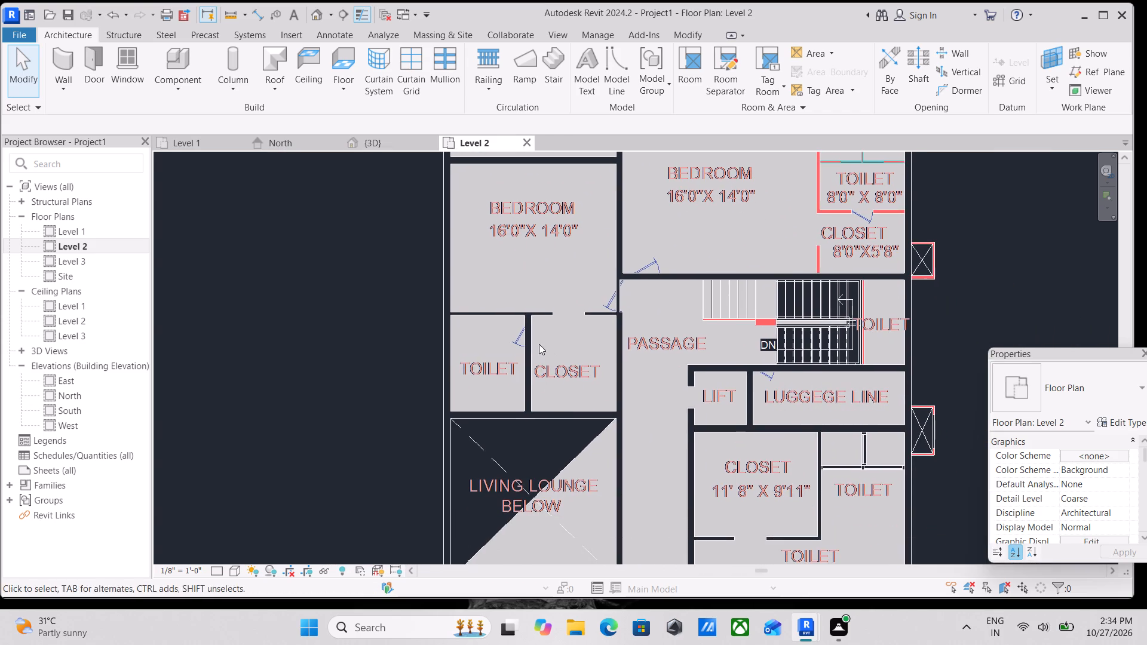
middle_click_drag(602, 438, 511, 305)
scroll(562, 383, "down", 3)
middle_click_drag(563, 378, 523, 288)
scroll(517, 417, "up", 4)
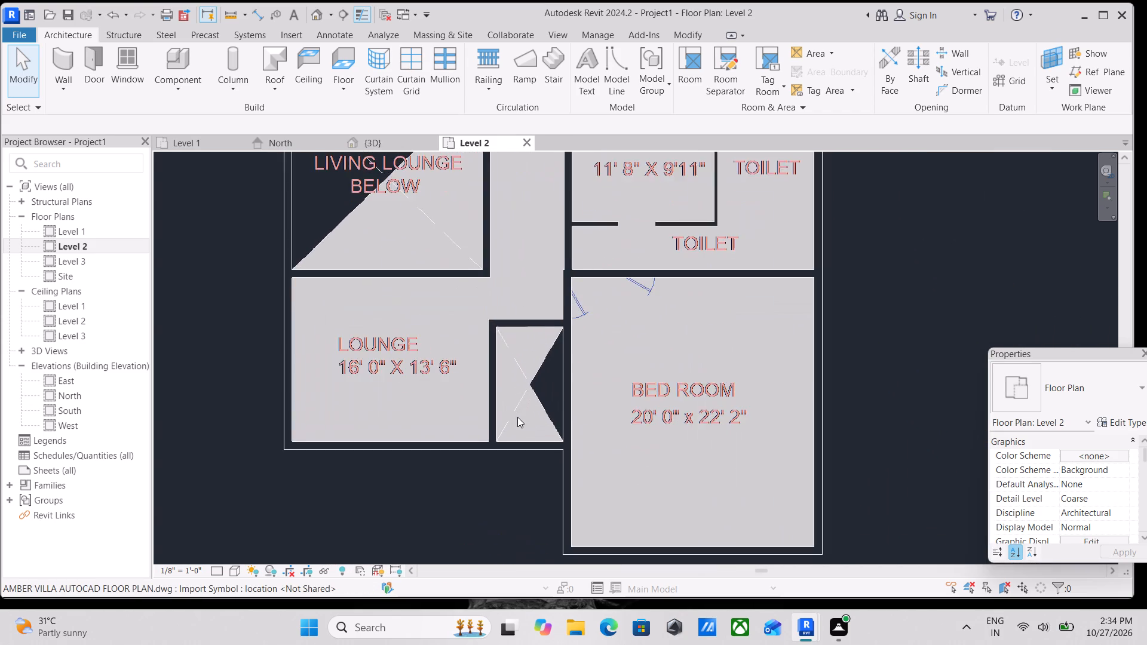
scroll(515, 414, "up", 3)
scroll(510, 397, "down", 3)
middle_click_drag(510, 397, 541, 454)
scroll(500, 399, "down", 1)
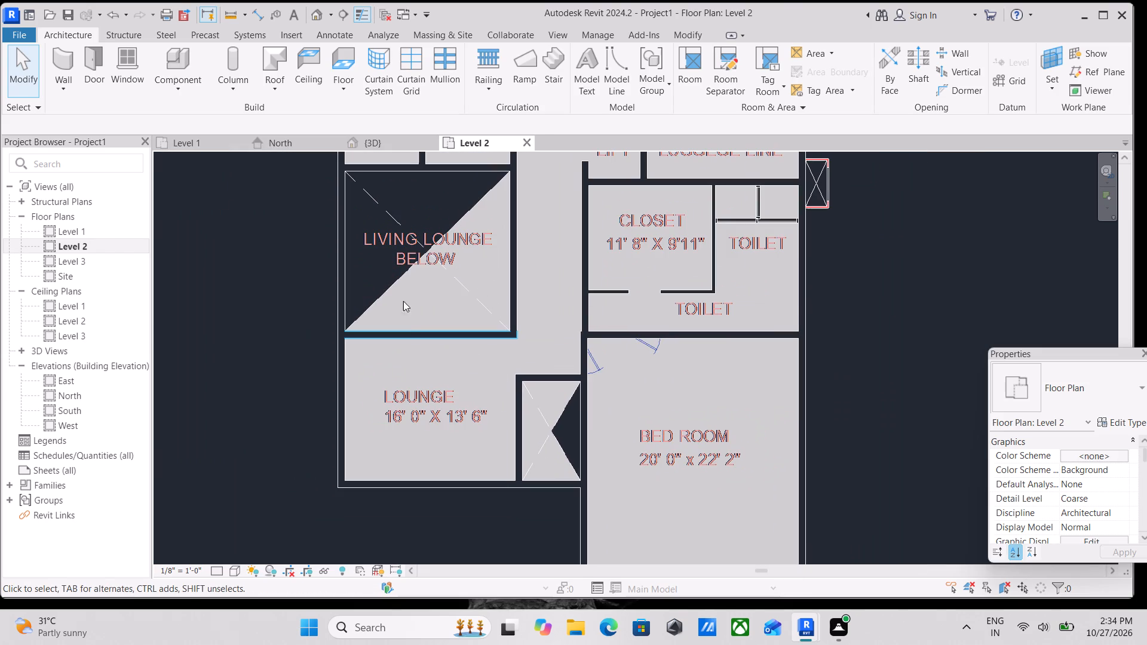
Change the OUTER WALL 8" between the Living Lounge Below void and the Lounge to the GLAZING PANEL curtain wall type.
left_click(412, 334)
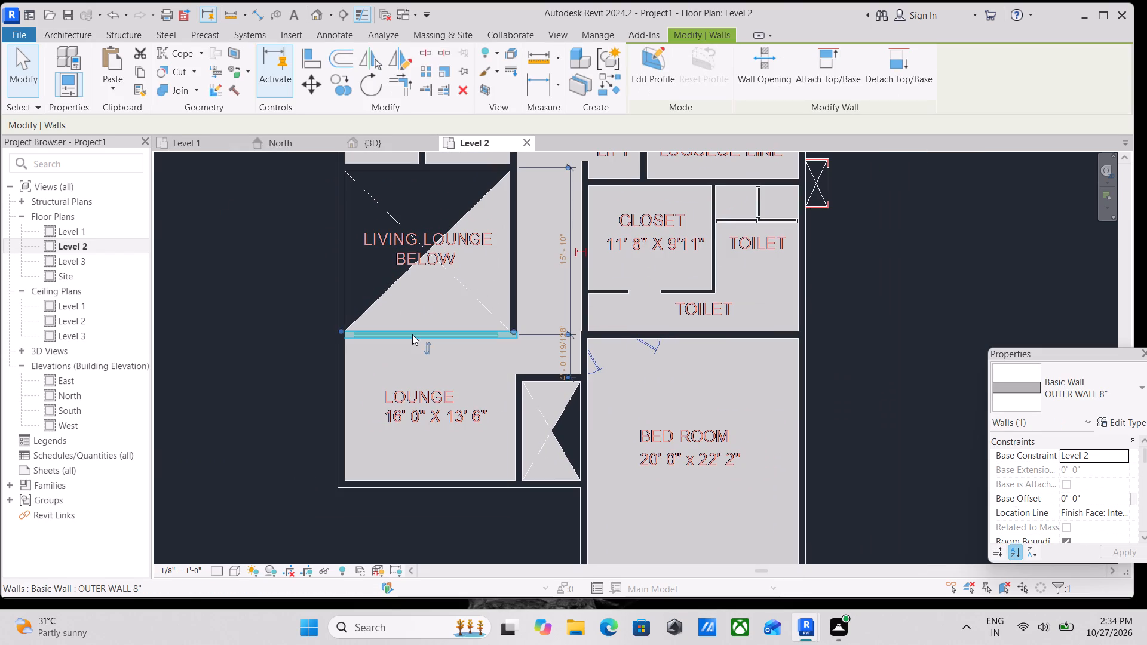
left_click(1121, 395)
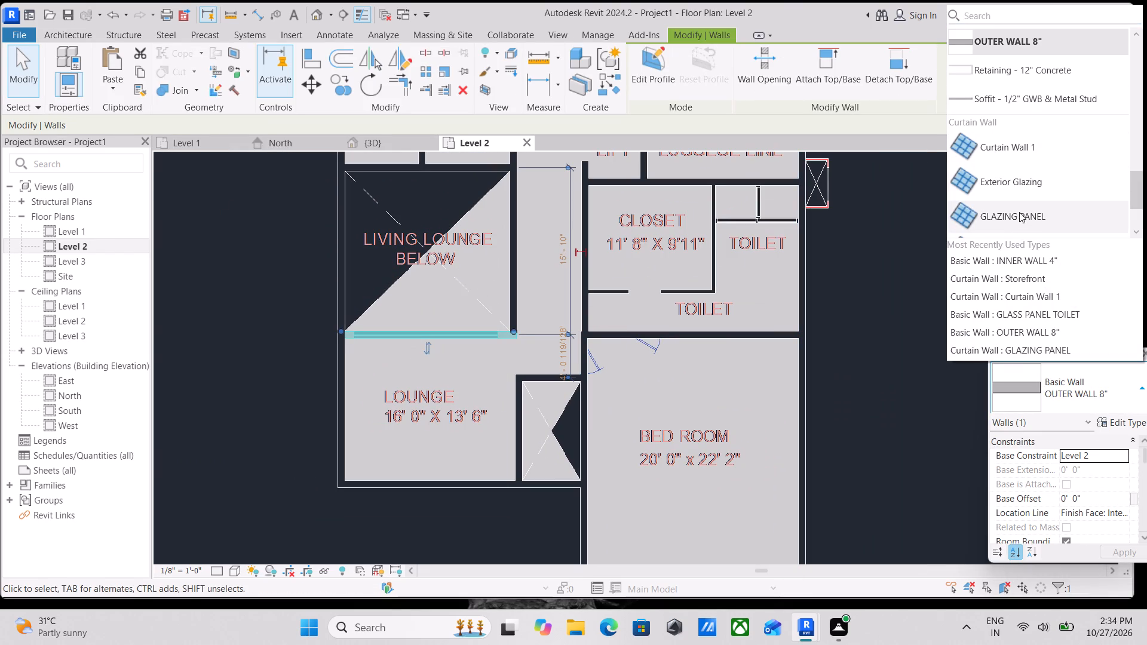
scroll(1019, 212, "down", 3)
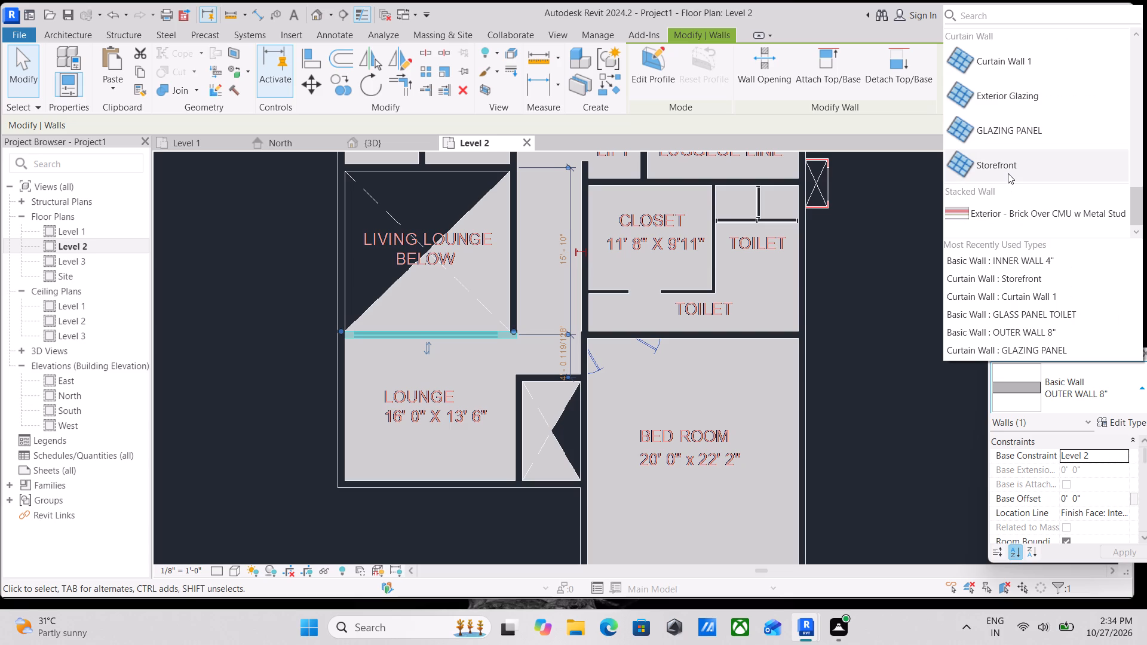
scroll(1008, 172, "down", 1)
left_click(1011, 136)
Change the passage-side OUTER WALL 8" of the Living Lounge Below void to the GLAZING PANEL curtain wall type.
scroll(547, 282, "up", 3)
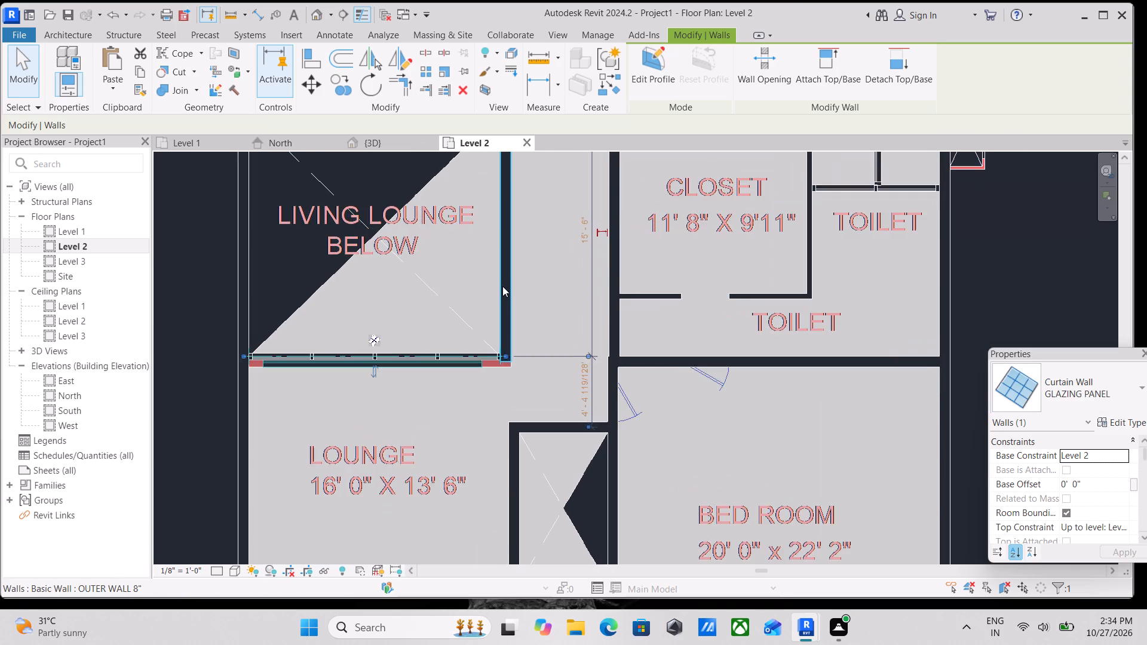
scroll(502, 291, "up", 3)
left_click(502, 291)
scroll(549, 278, "down", 2)
middle_click_drag(550, 279, 550, 299)
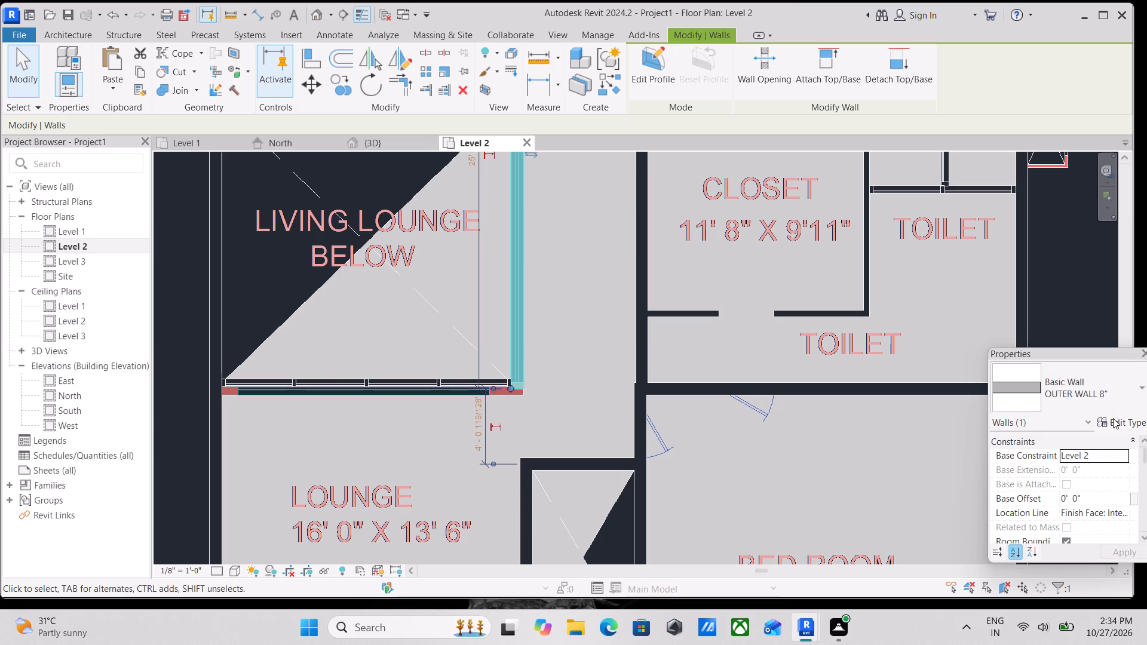
left_click(1123, 401)
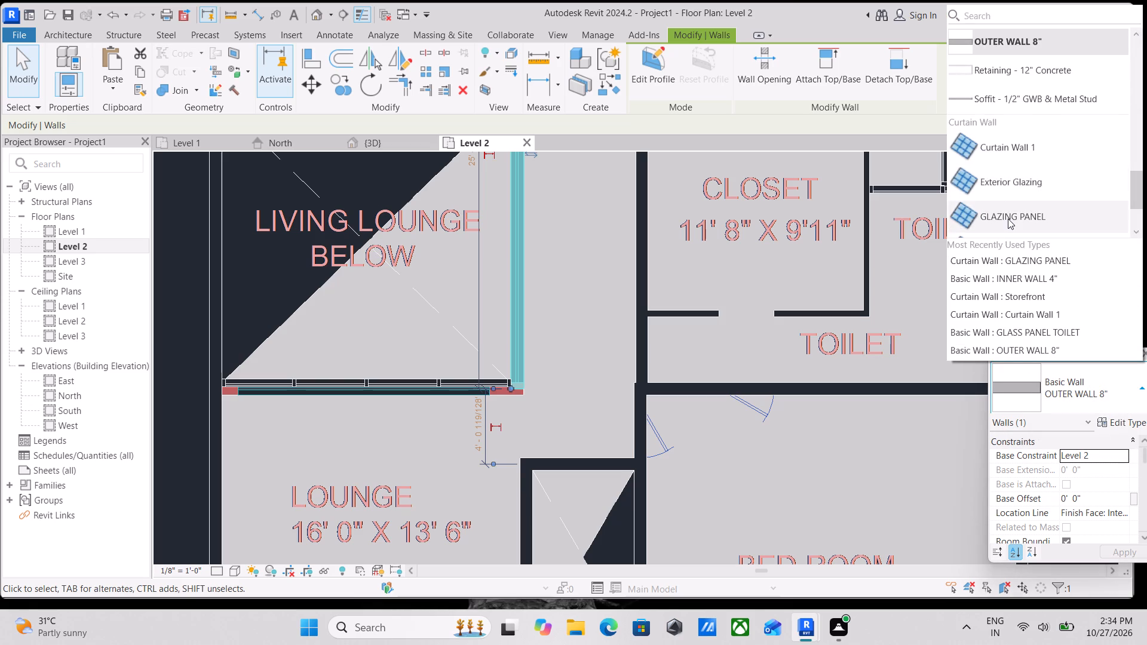
left_click(1008, 219)
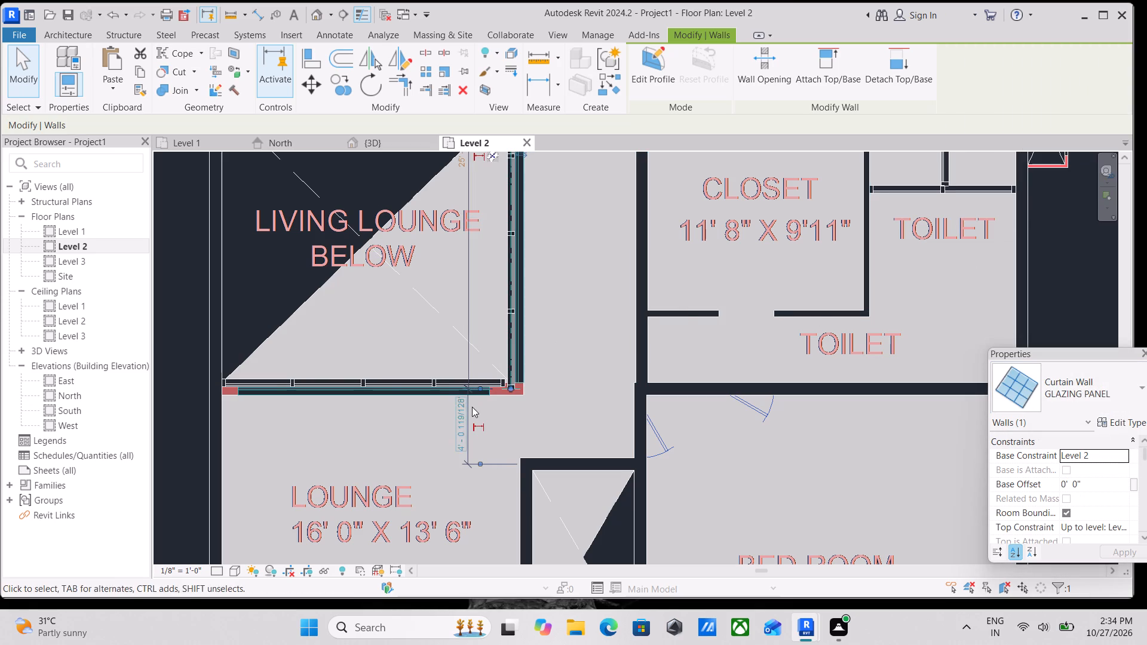
key("Escape")
Select the GLAZING PANEL curtain wall between the Living Lounge Below void and the Lounge.
left_click(374, 382)
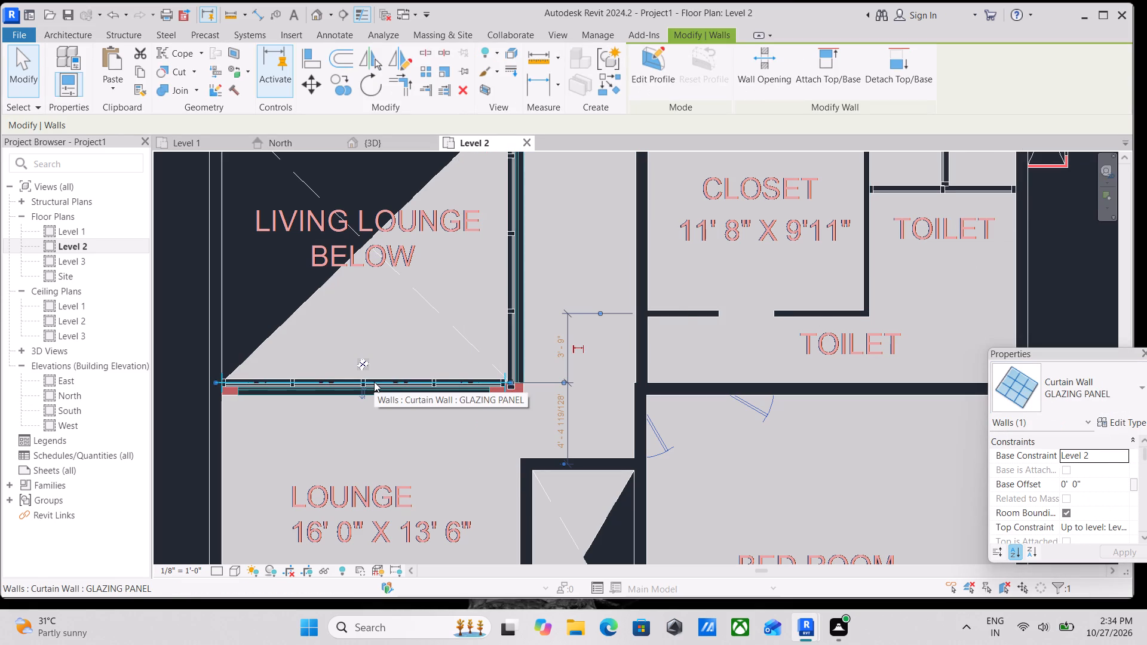